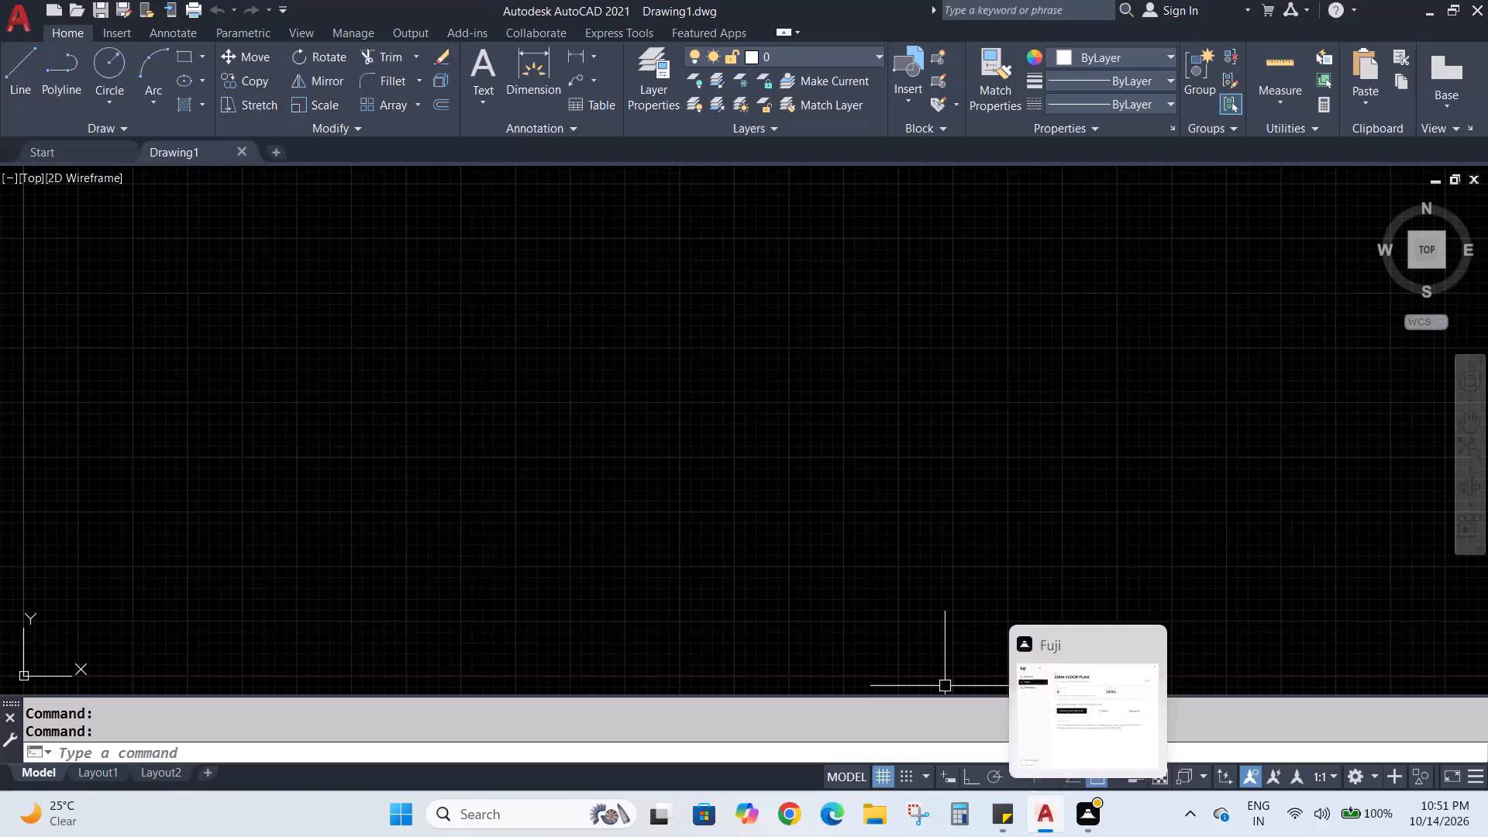
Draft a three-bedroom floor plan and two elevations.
Turn off the drawing grid display.
left_click(532, 756)
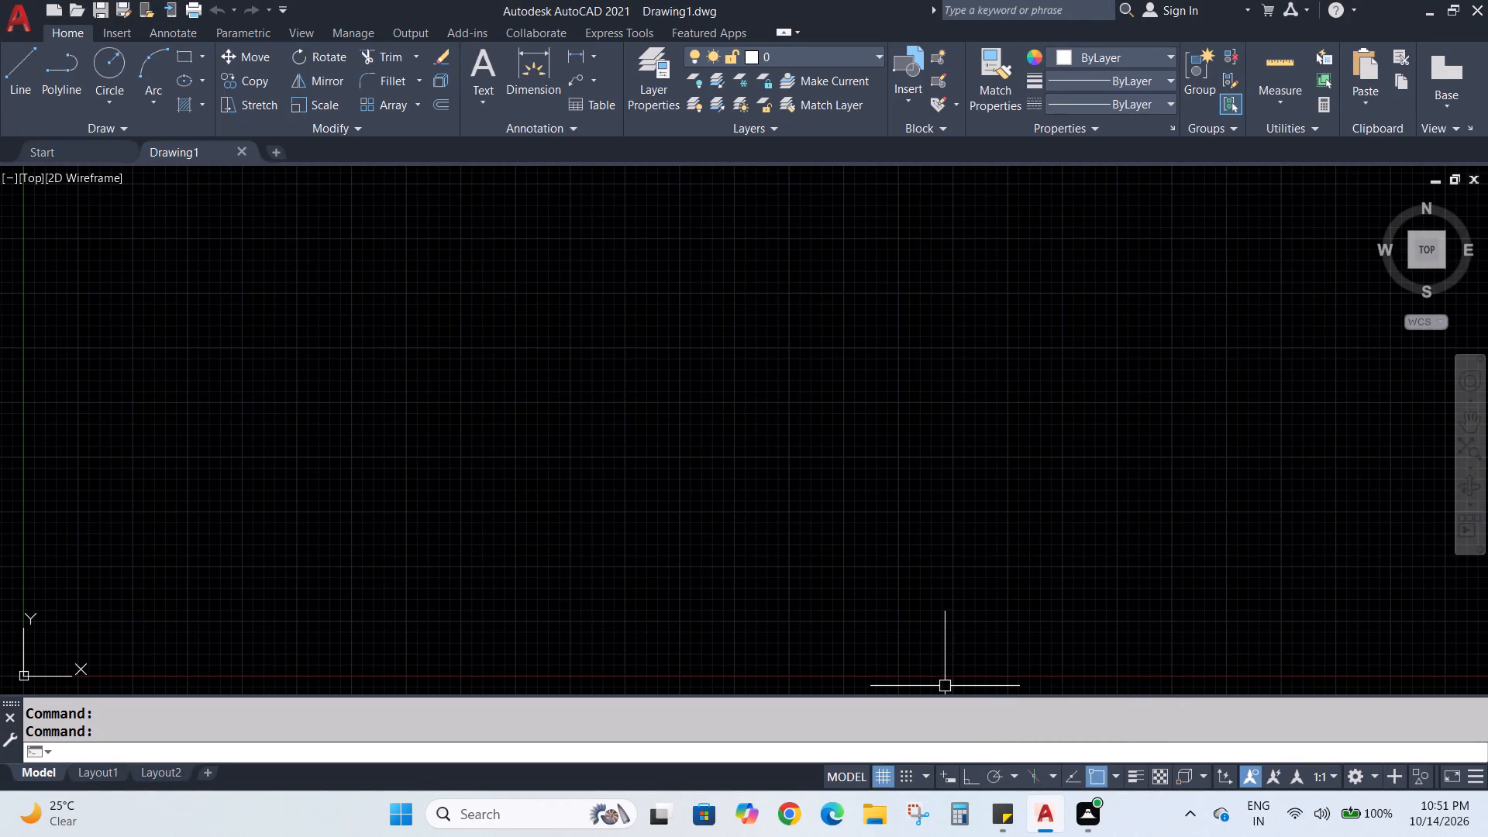
left_click(881, 773)
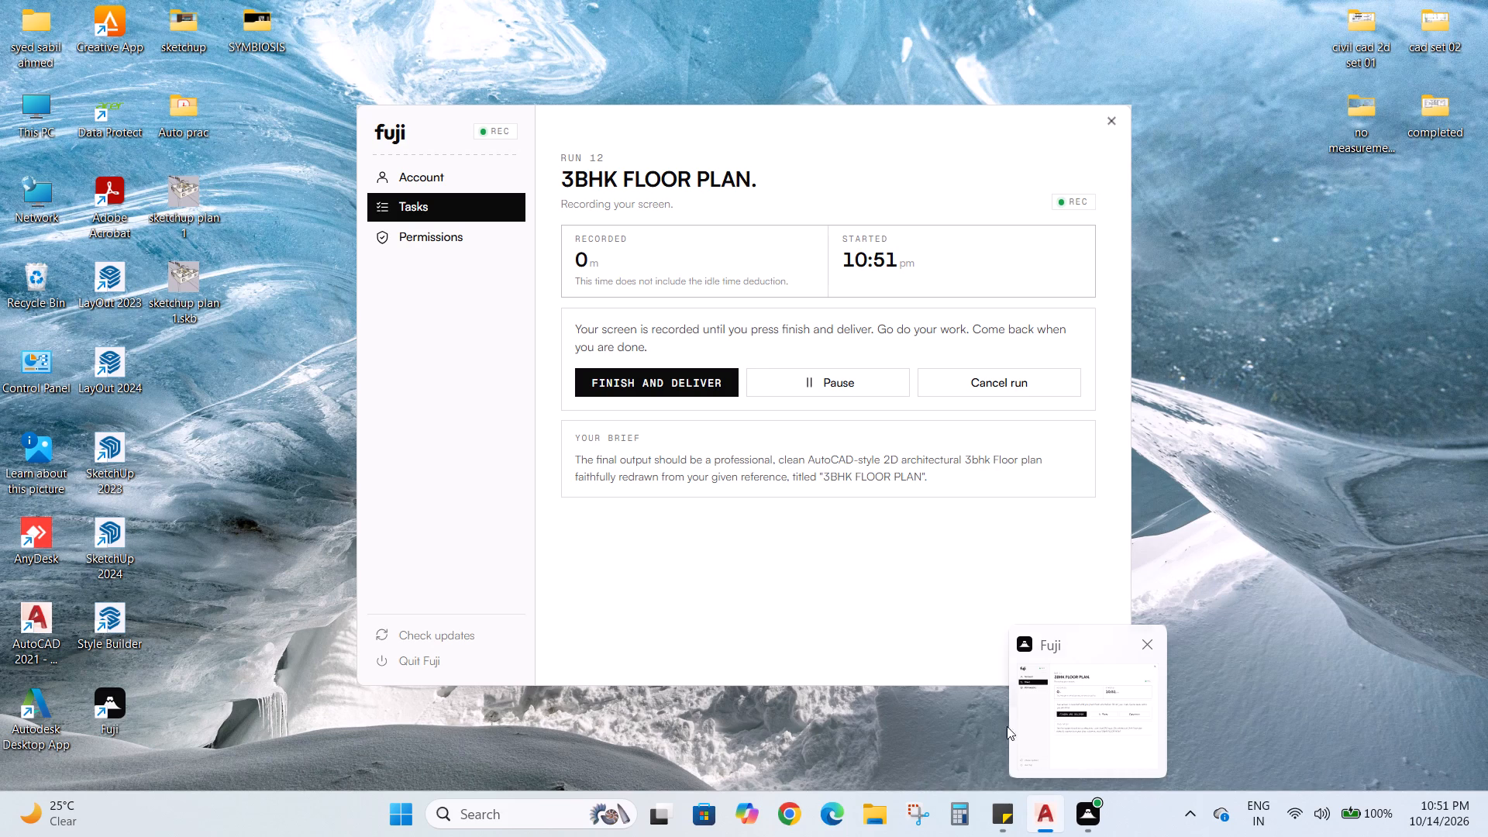
Turn on command-history logging with the LOGFILEON command.
type("LOG")
type("FILE")
key("o")
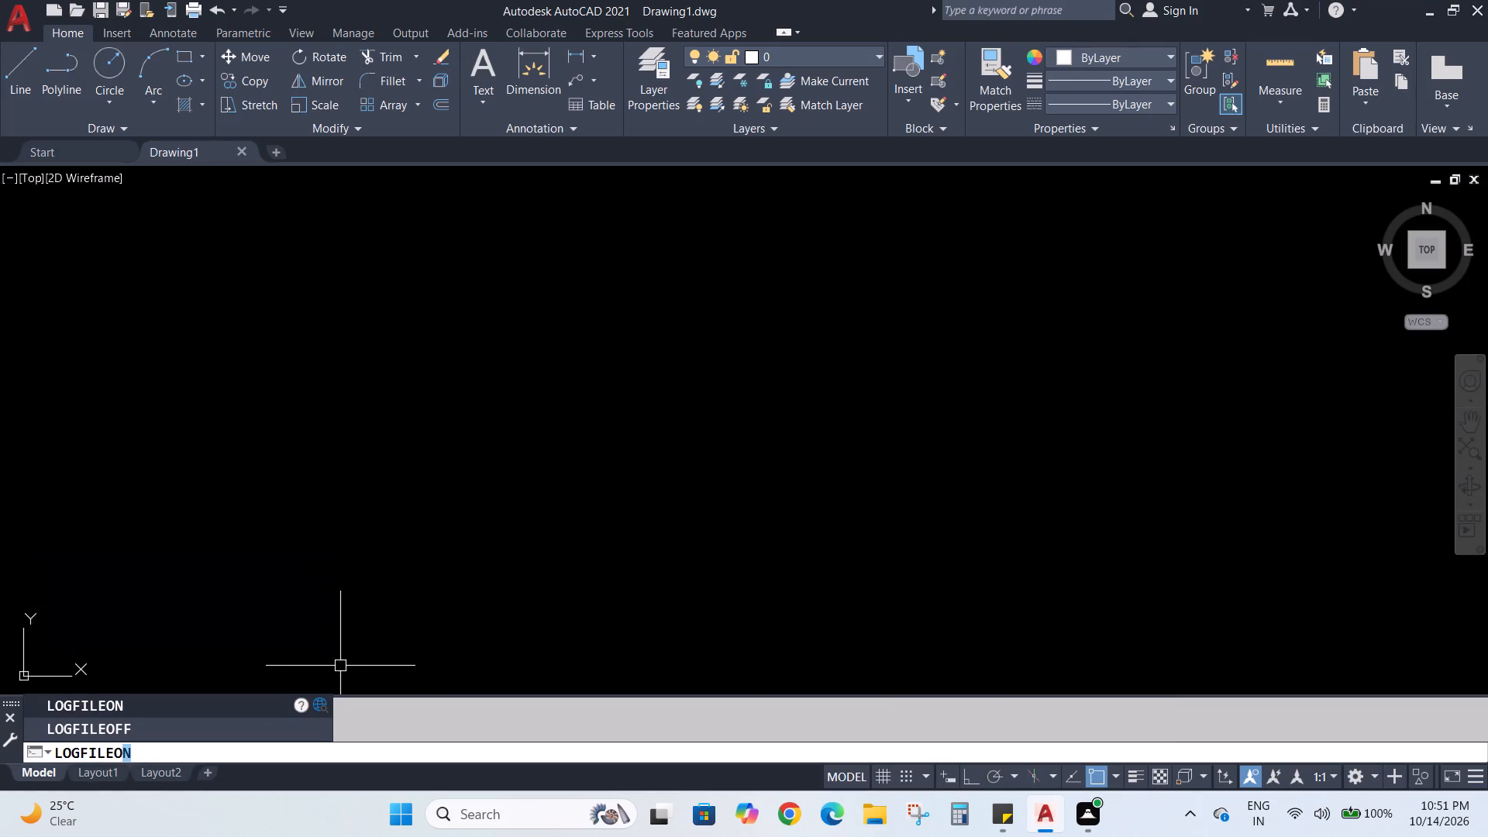
key("n")
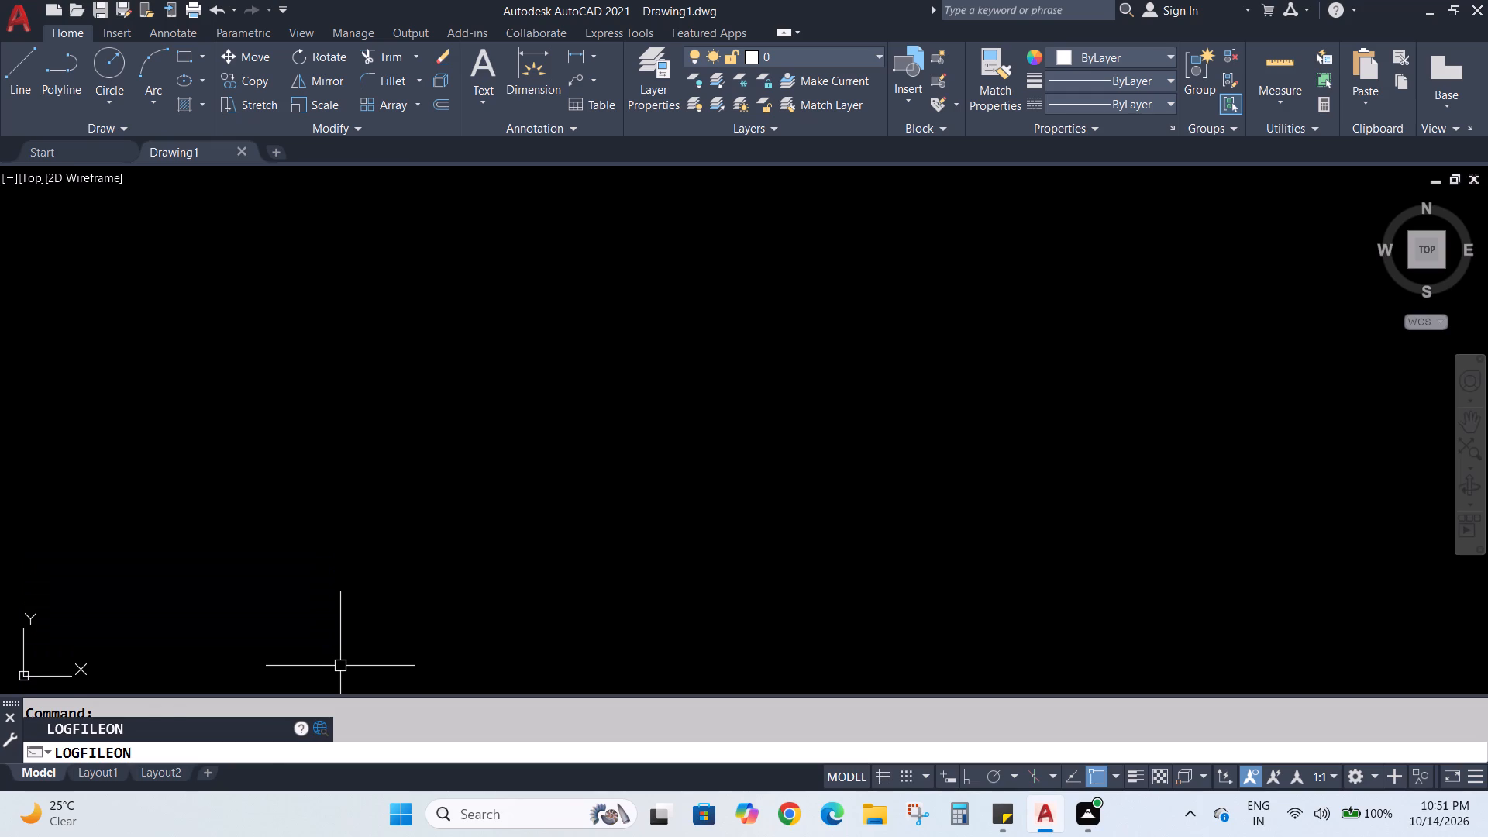
key("Return")
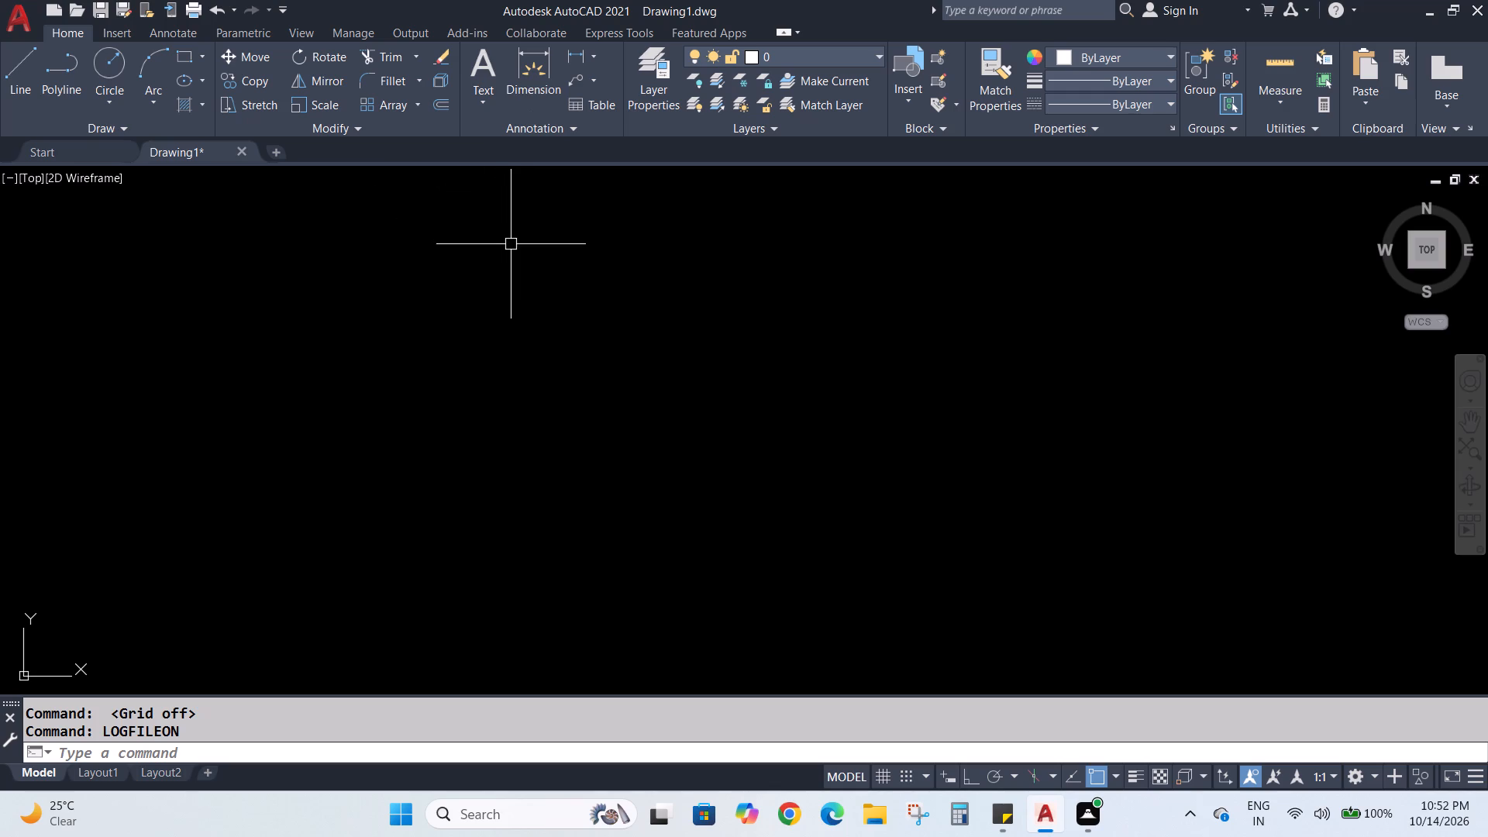
Configure the drawing units to Engineering length type with 0'-0" precision.
type("UNITS")
key("Return")
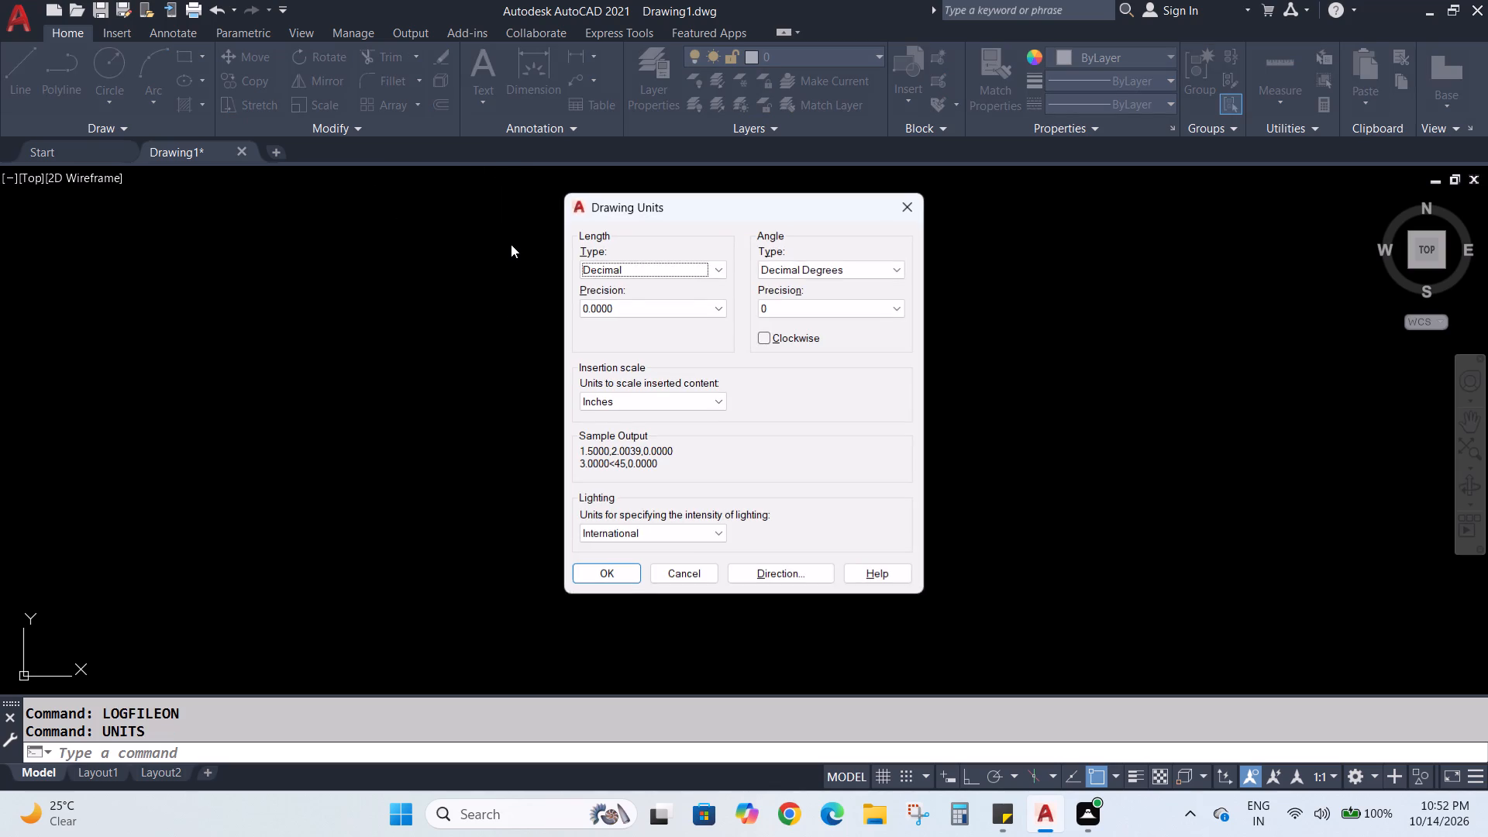
left_click(659, 276)
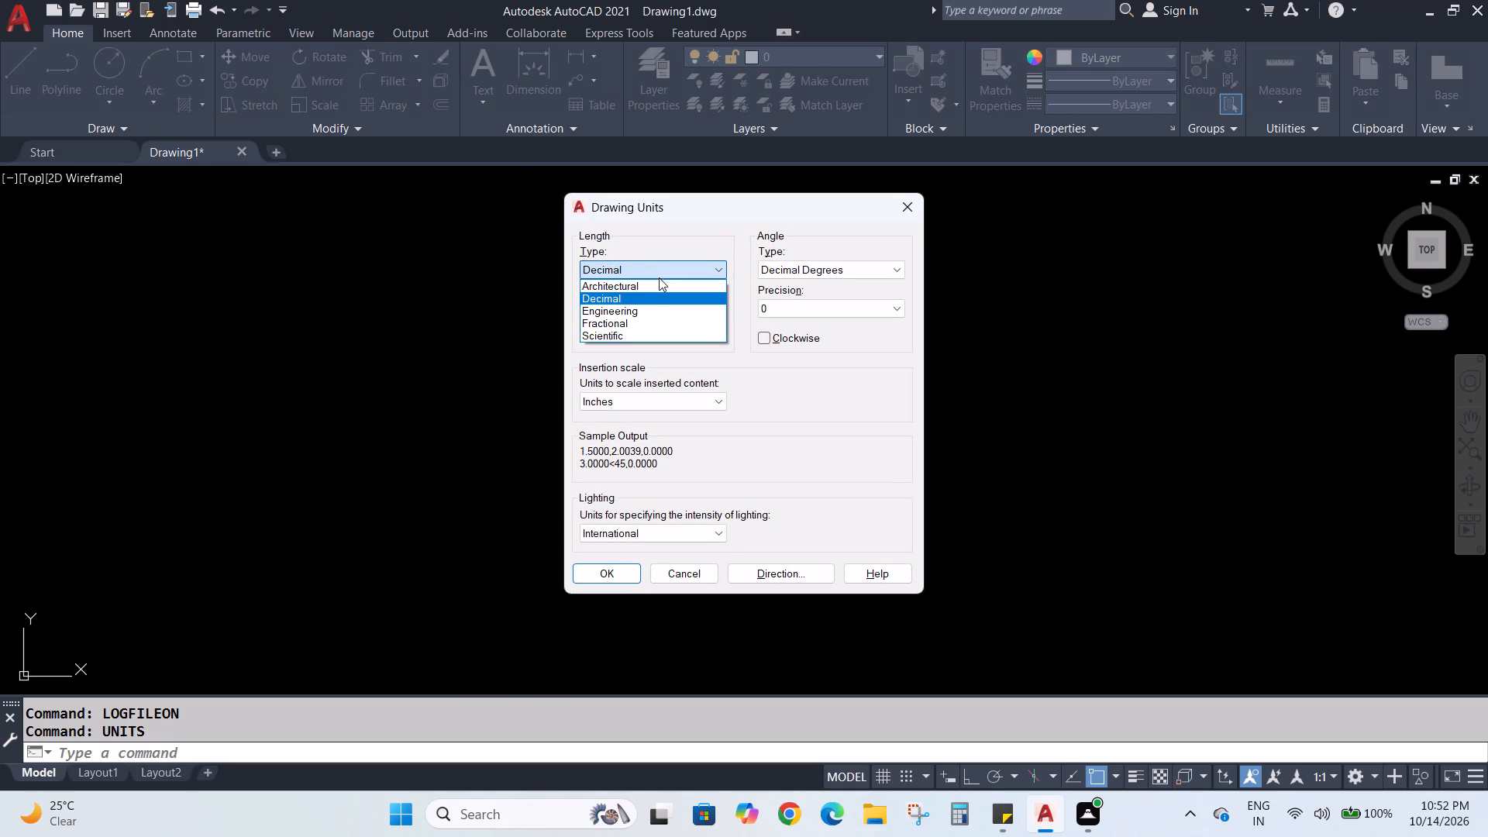
left_click(629, 312)
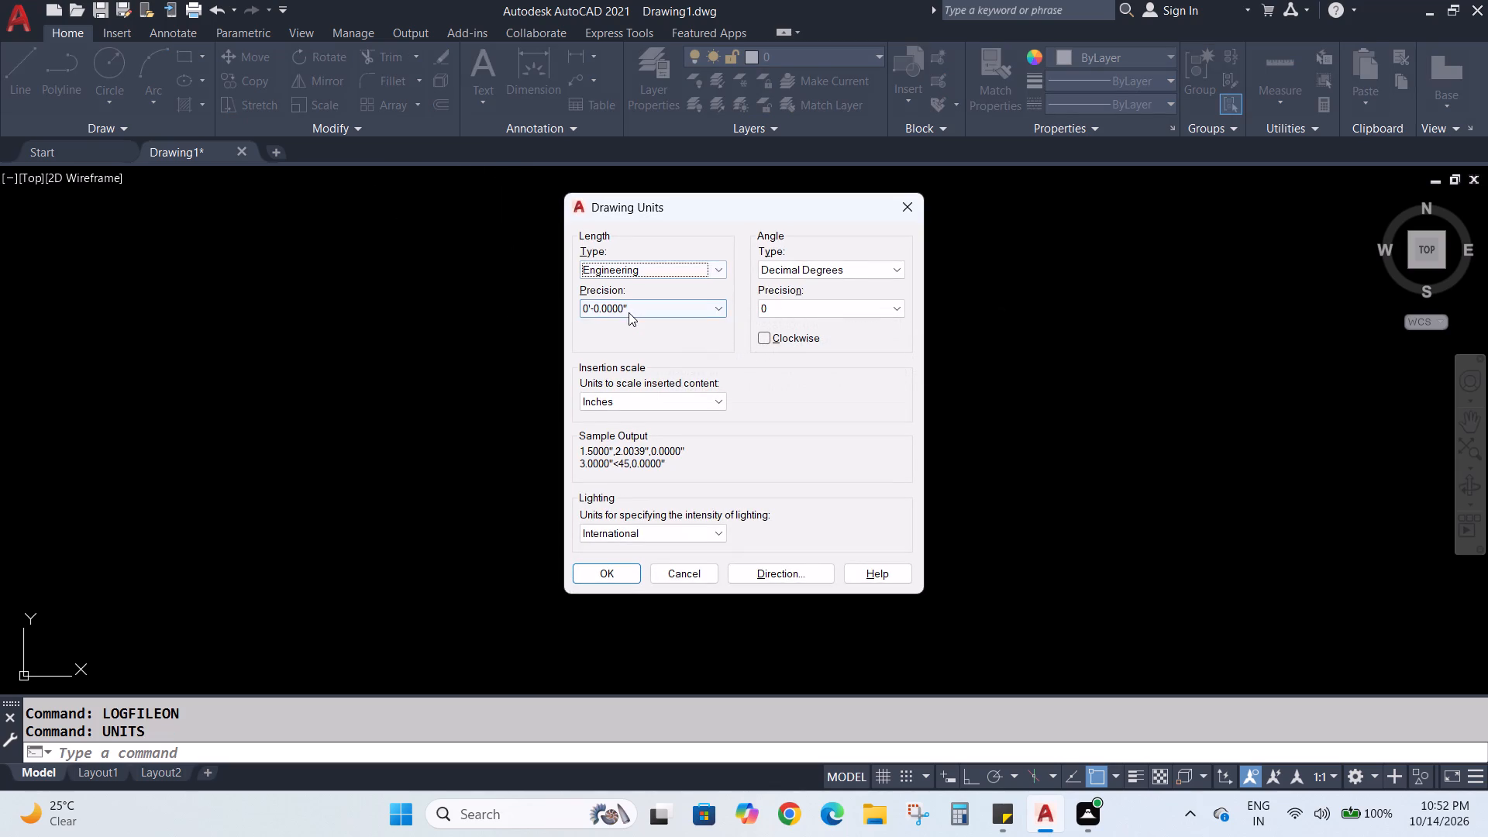
left_click(629, 312)
left_click(627, 325)
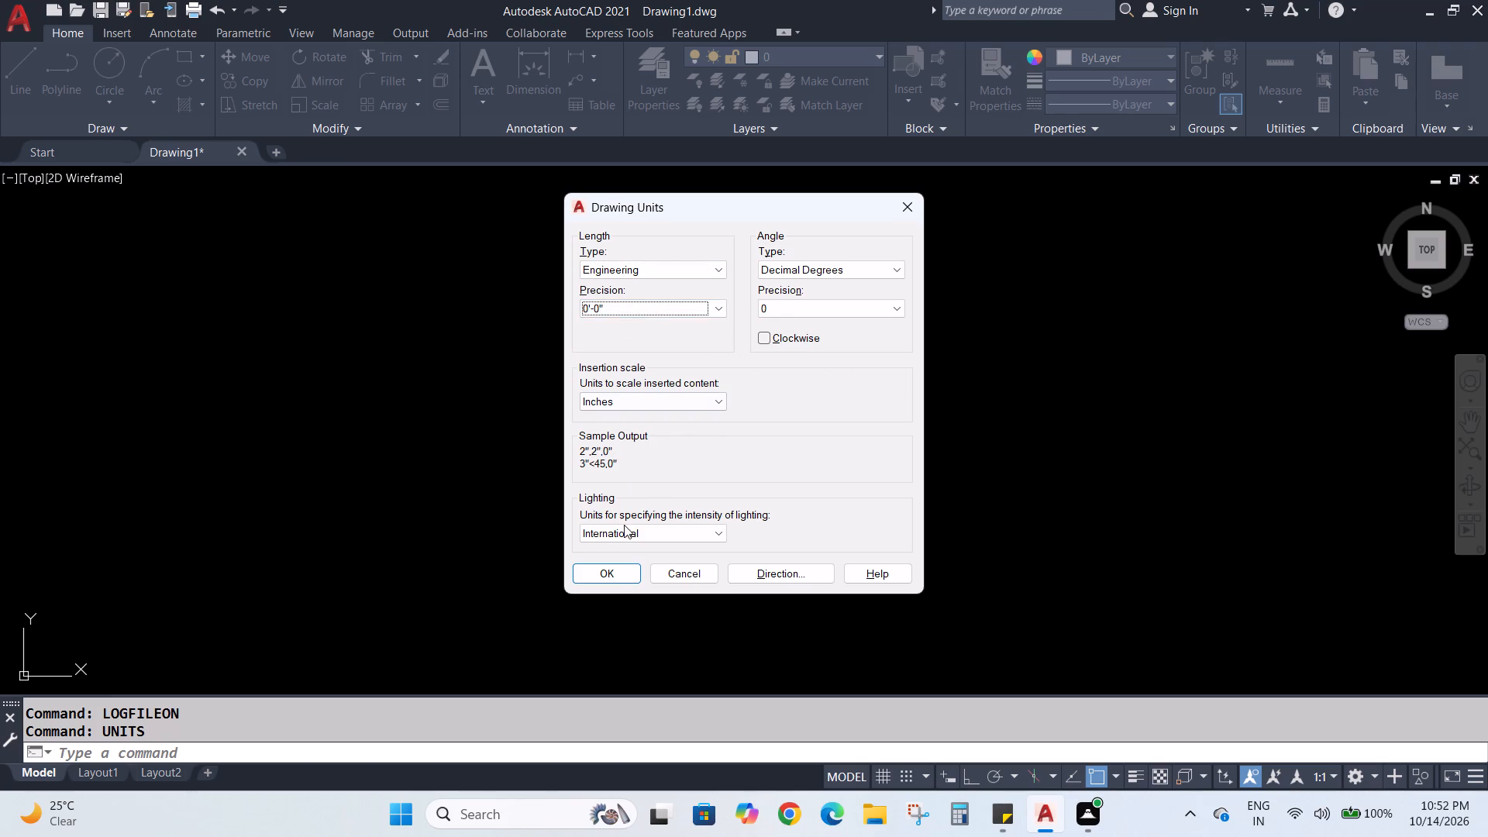
left_click(619, 573)
Set the UCS icon to the Noorigin option so it is not tied to the origin.
type("UCS")
type("ICON")
key("Return")
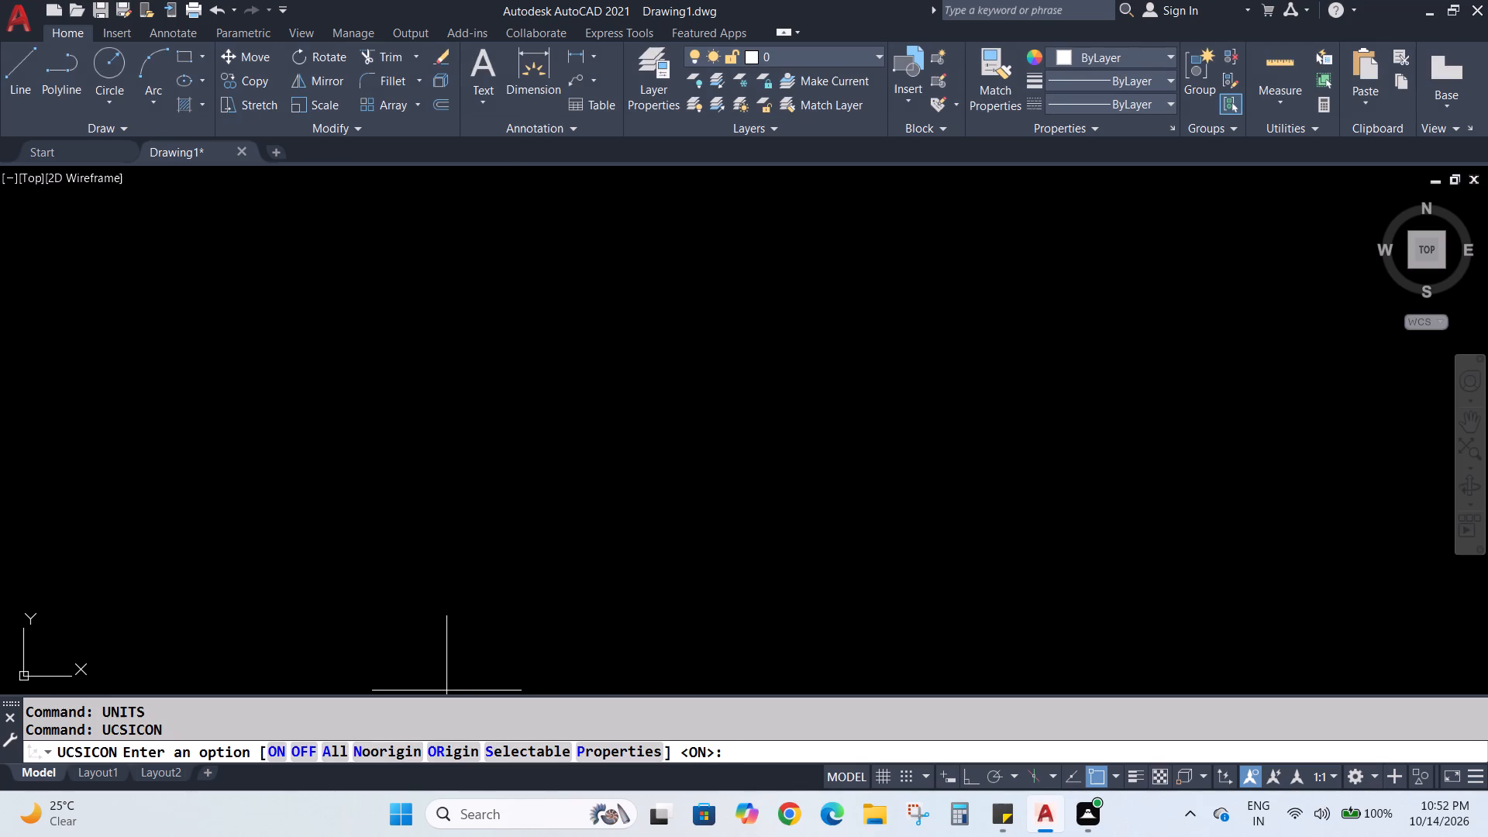
key("n")
key("Return")
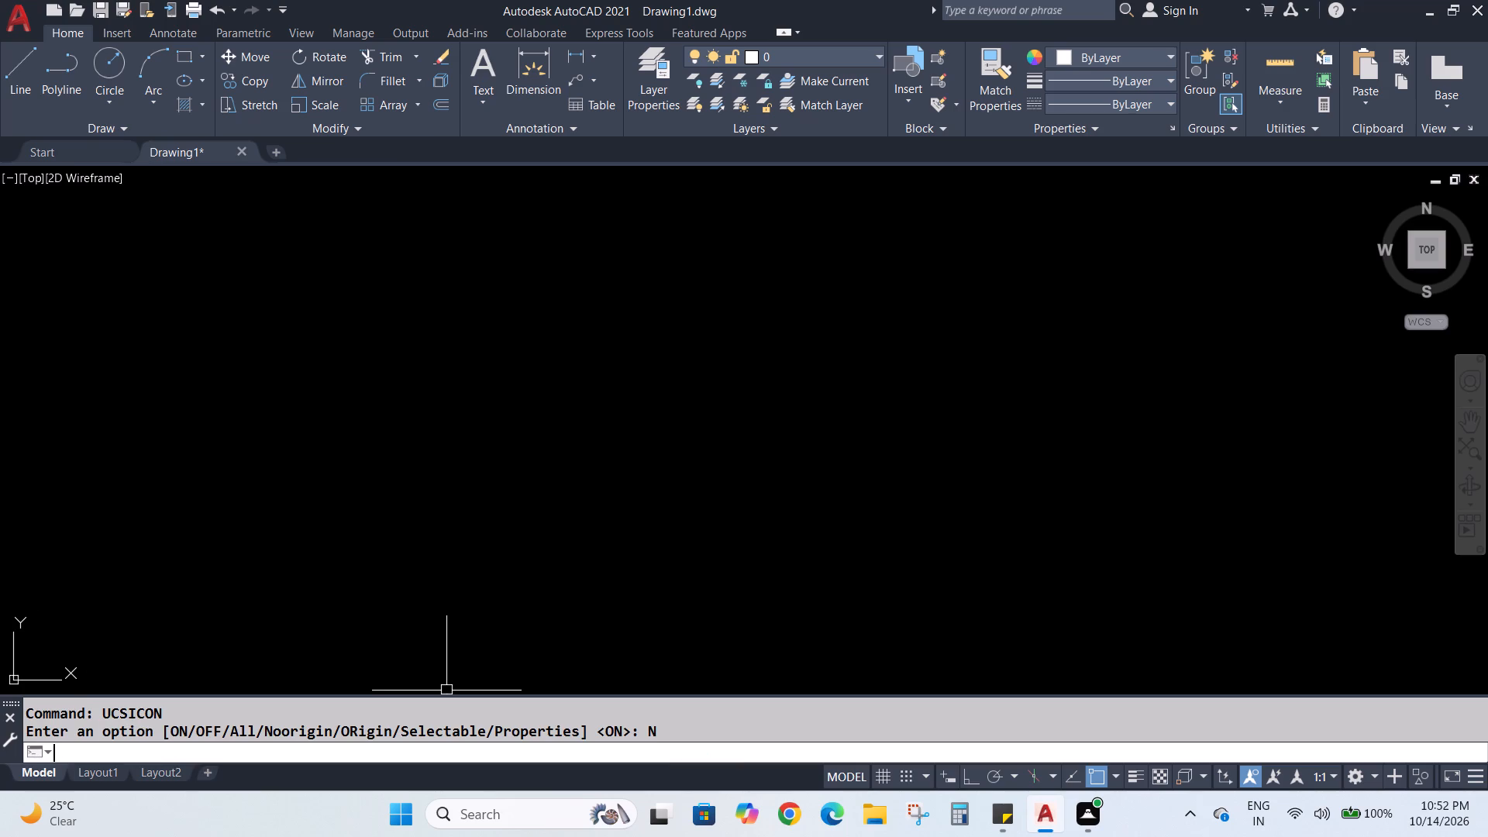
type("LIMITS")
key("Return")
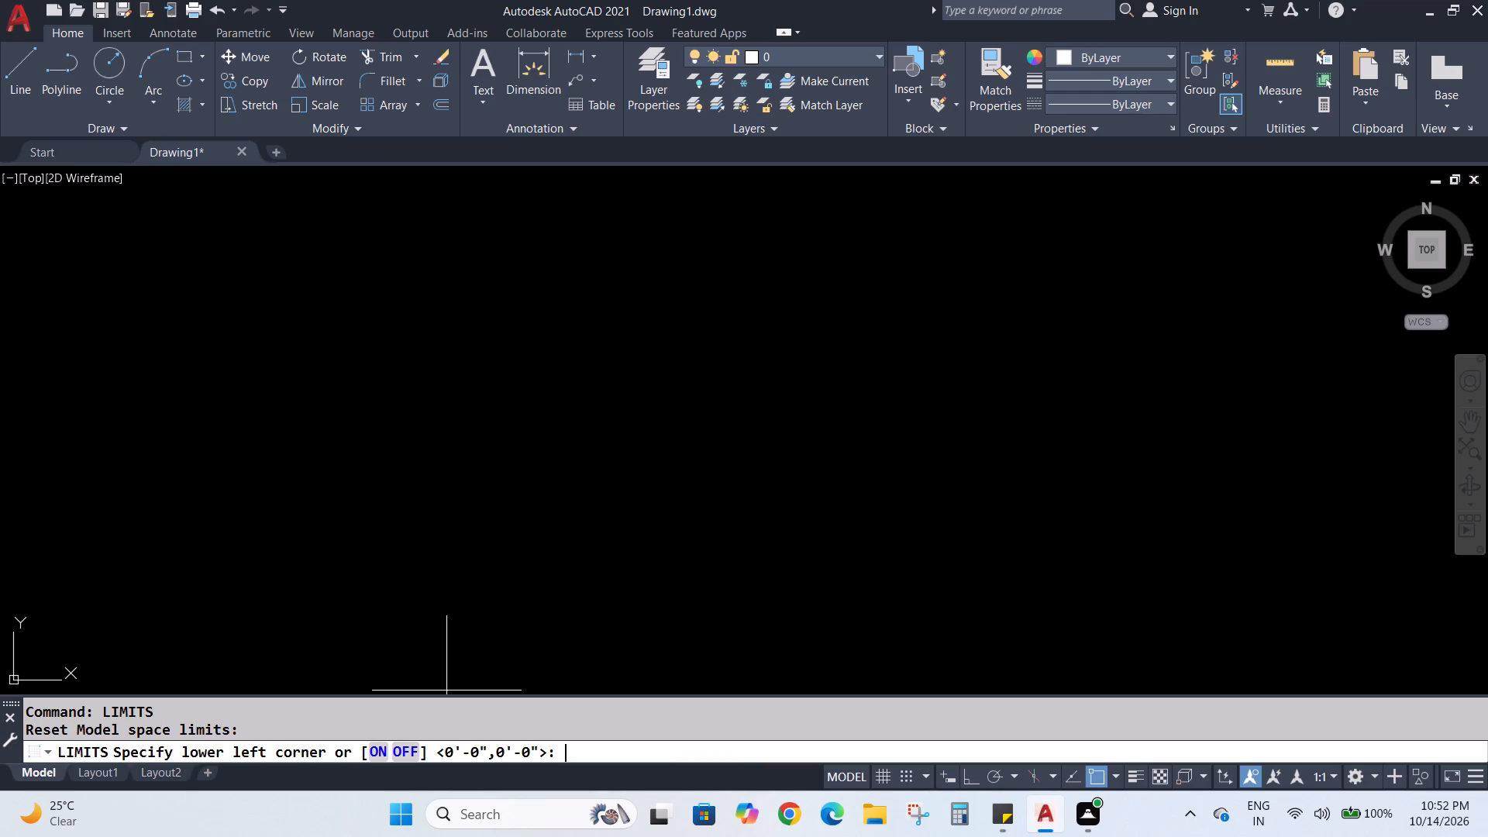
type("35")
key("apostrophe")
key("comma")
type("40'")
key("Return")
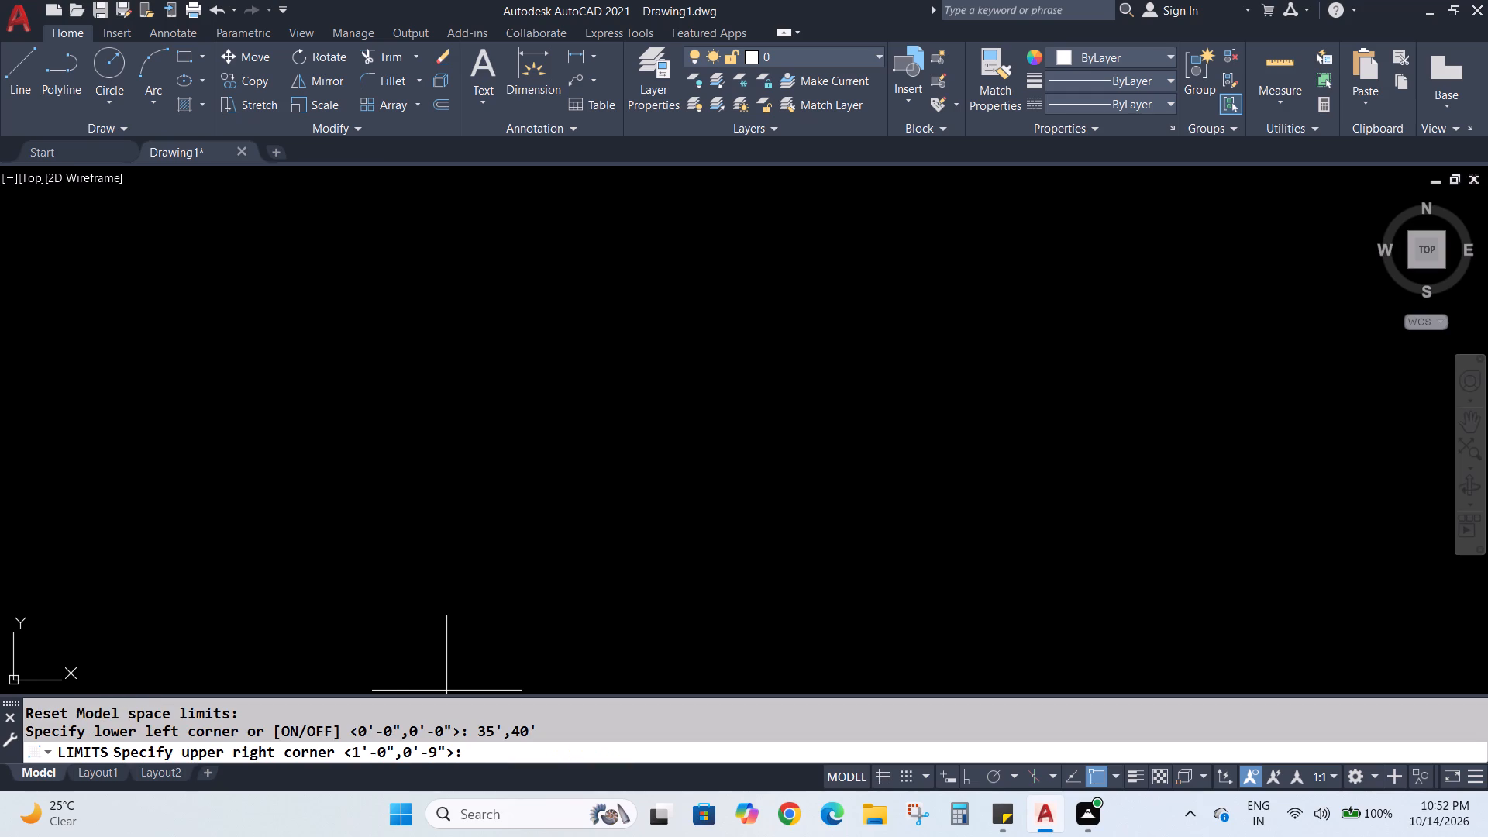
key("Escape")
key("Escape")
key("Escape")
Set the model space limits from the default lower-left corner 0'-0",0'-0" to the upper-right corner 35',40'.
type("LOIMITS")
key("BackSpace")
key("BackSpace")
key("BackSpace")
key("BackSpace")
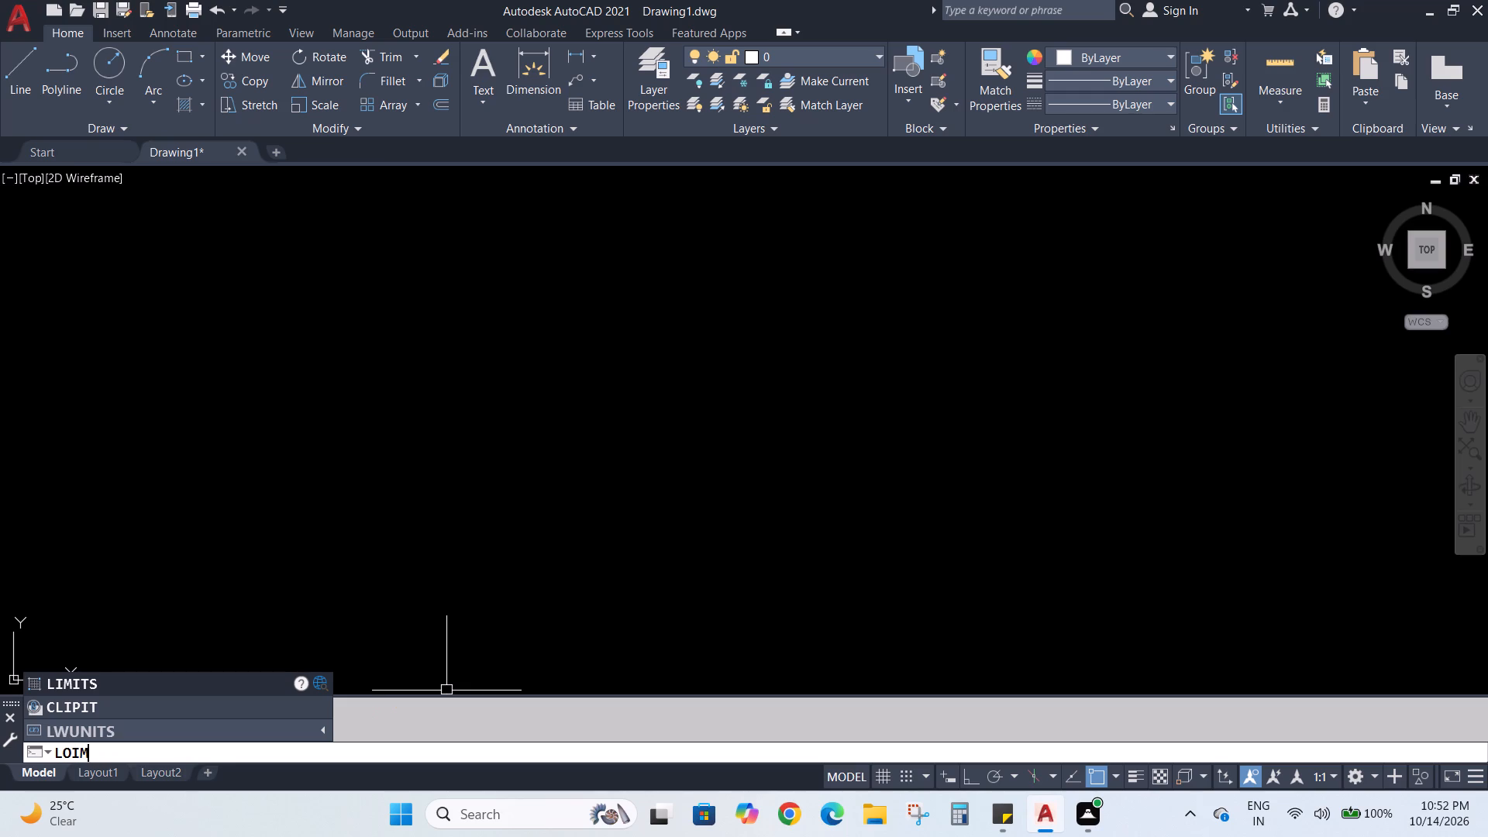
key("BackSpace")
key("BackSpace")
type("IMITS")
key("Return")
key("Return")
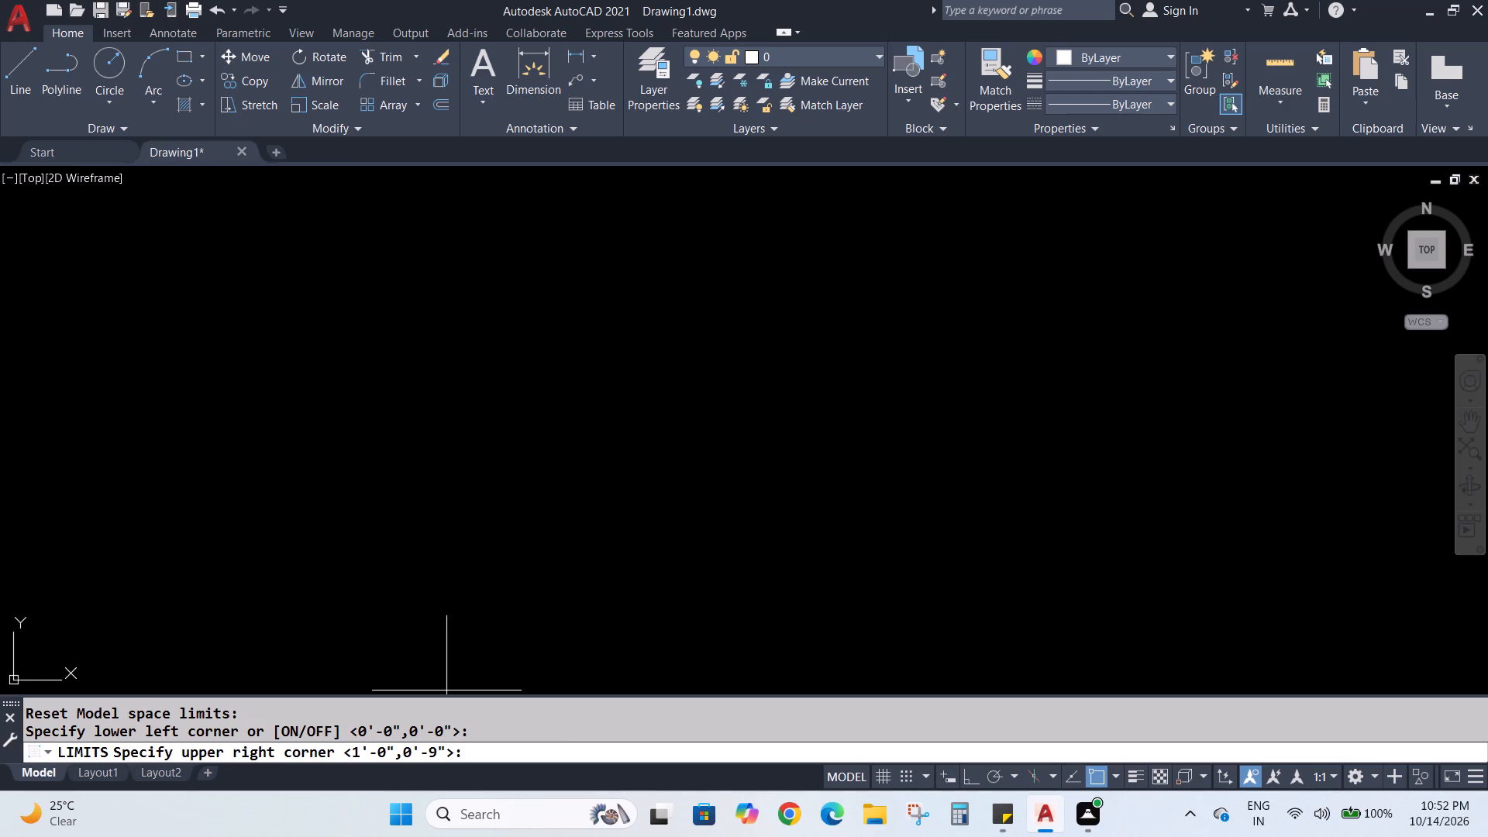
type("35")
key("apostrophe")
key("comma")
type("40'")
key("Return")
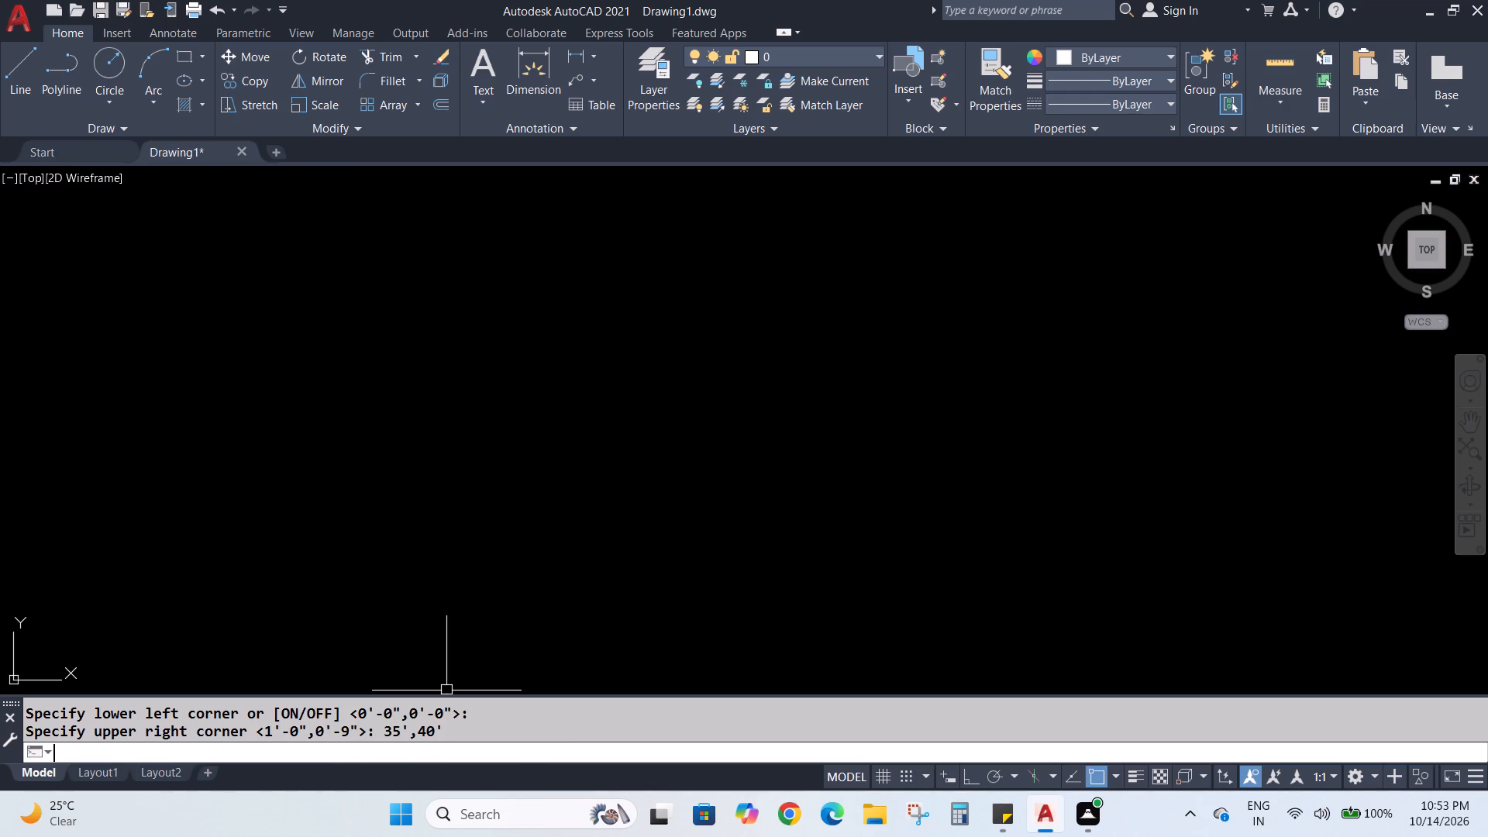
Modify the Standard dimension style's primary units to Engineering with 0'-0" precision and set the style current.
key("d")
key("Return")
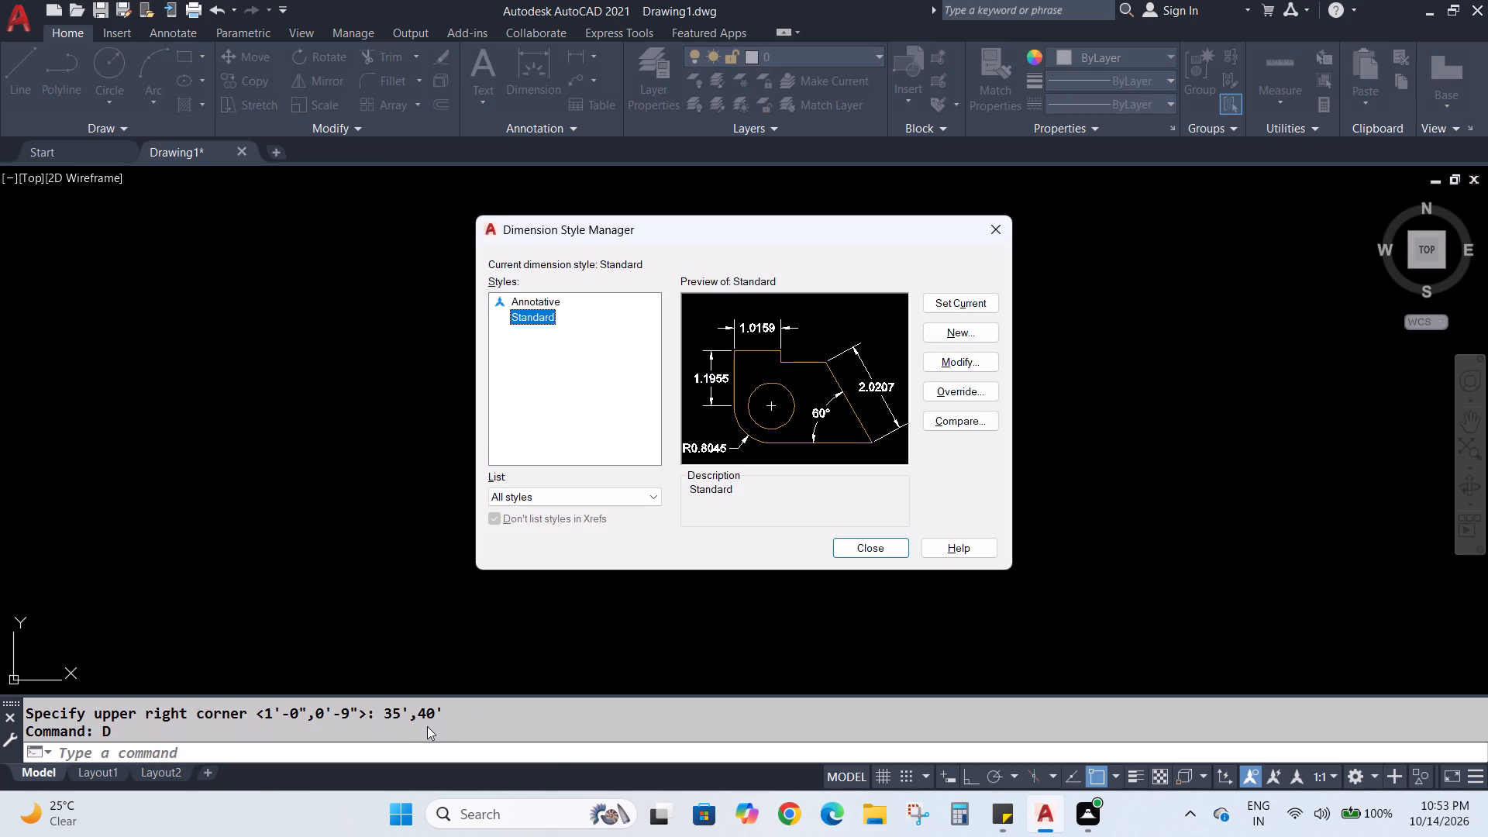
left_click(979, 366)
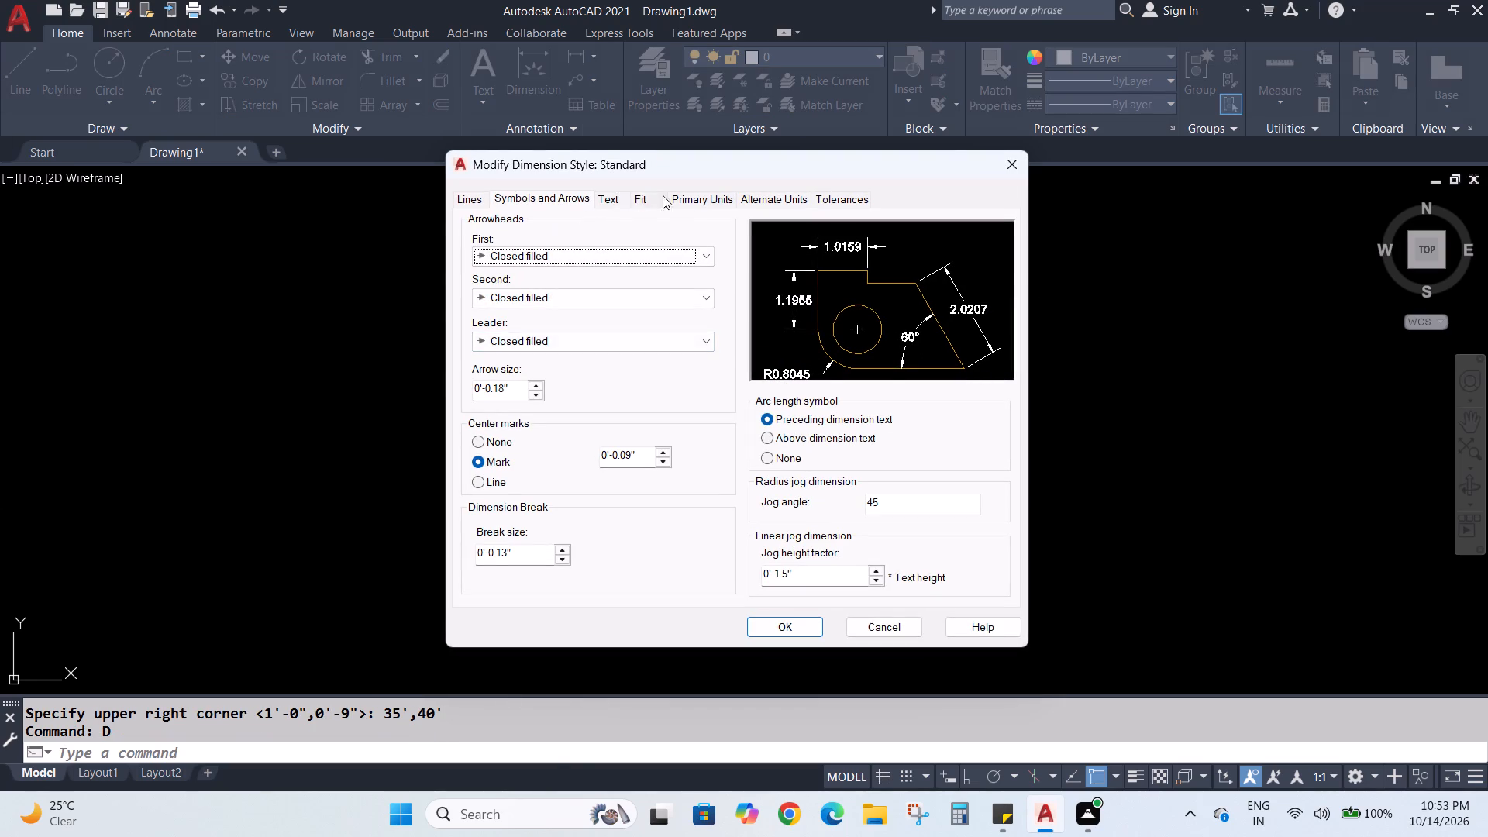
left_click(703, 195)
left_click(632, 243)
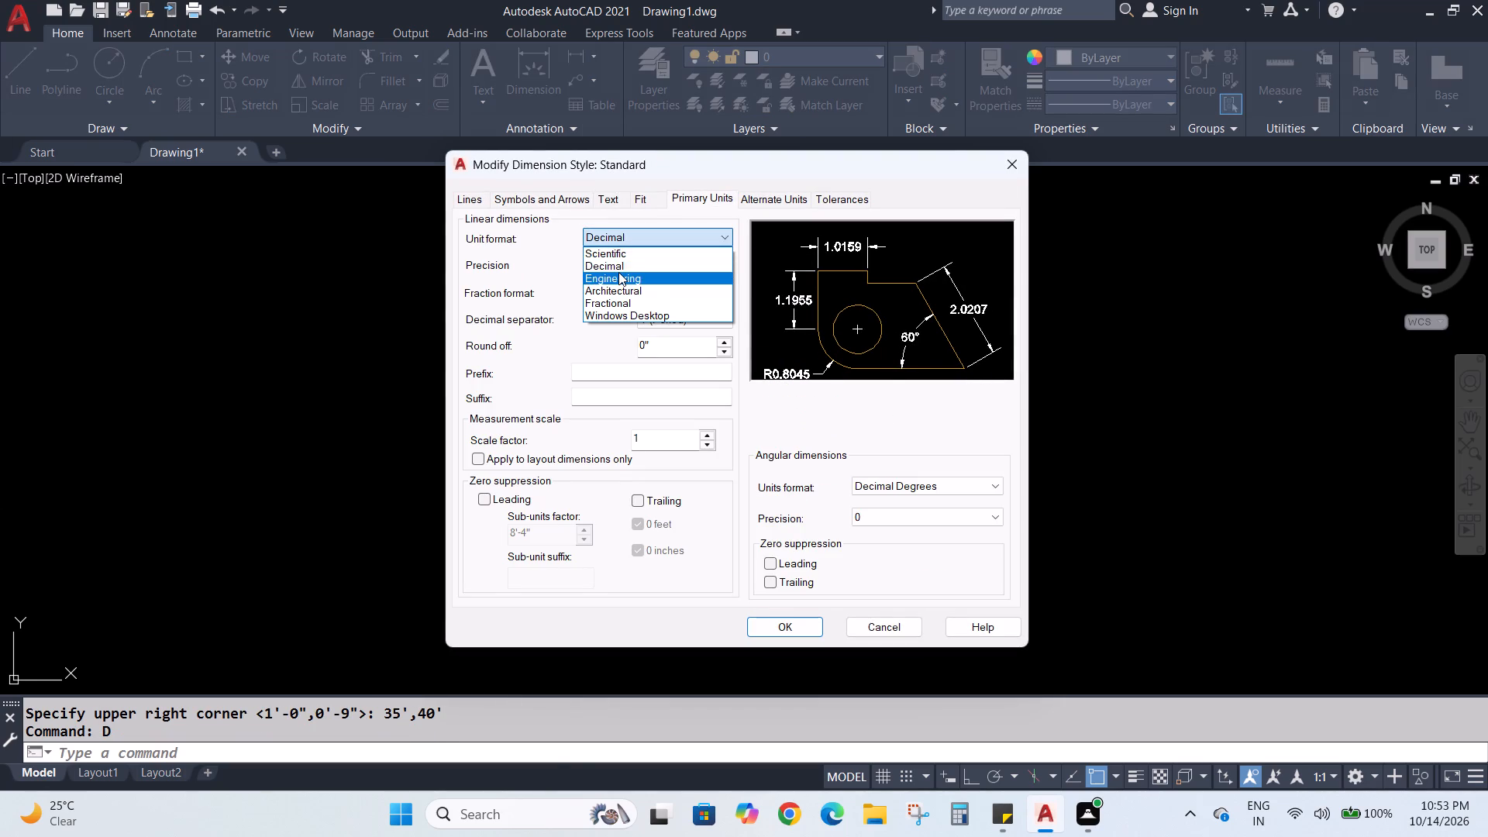
left_click(618, 272)
left_click(609, 266)
left_click(595, 280)
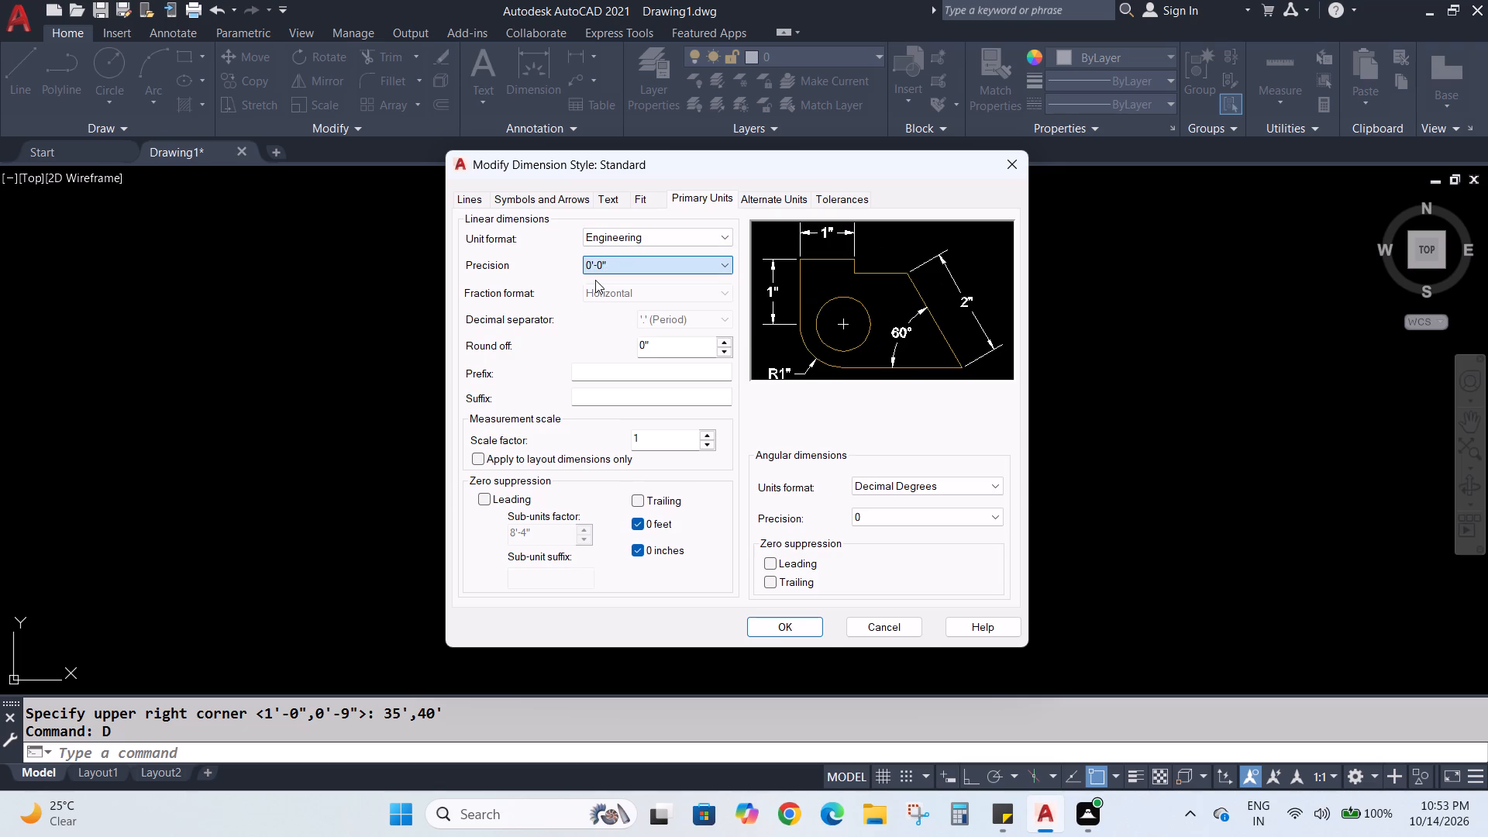
left_click(784, 622)
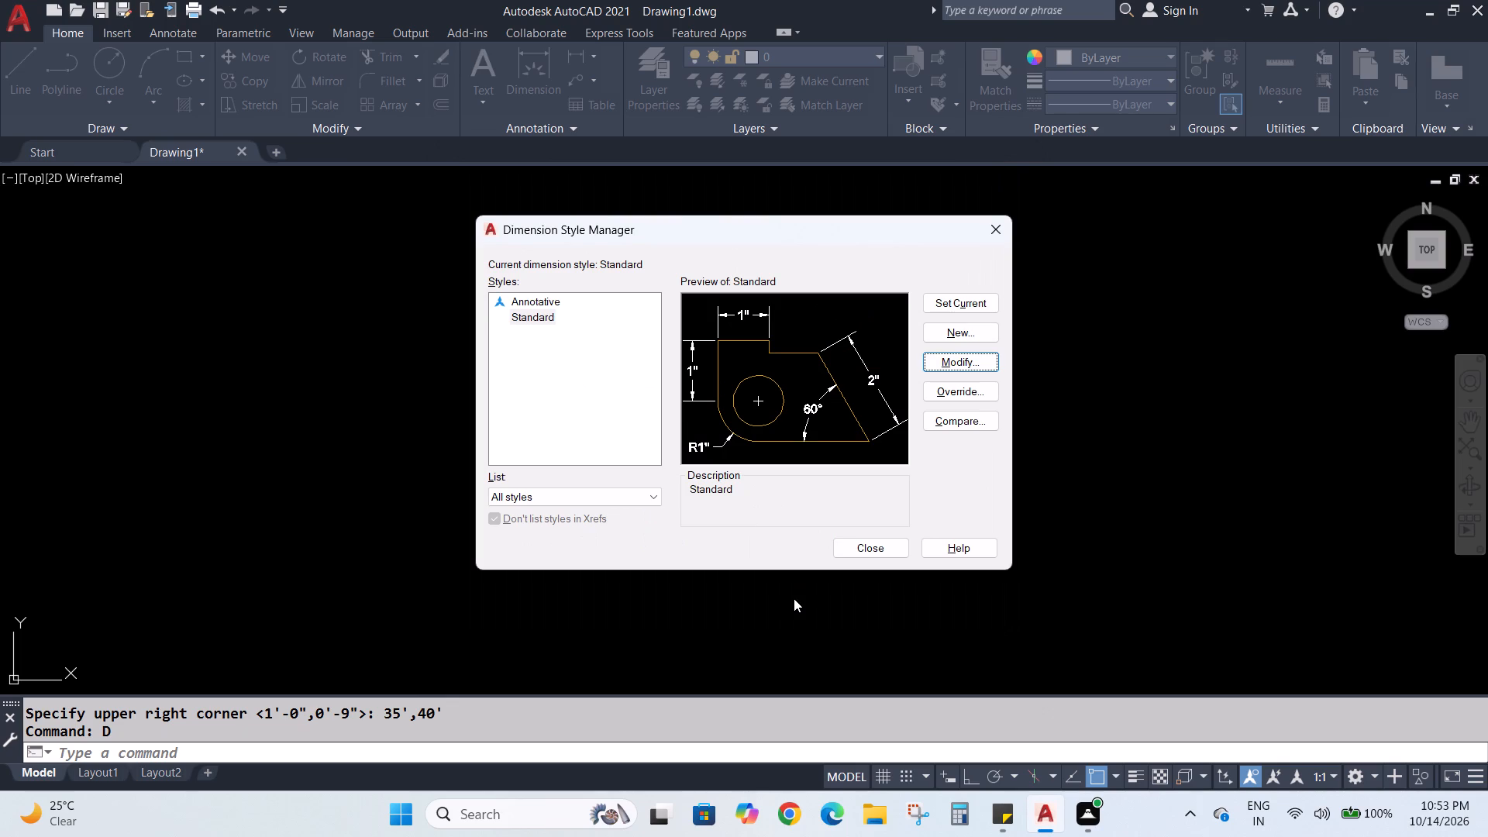
left_click(942, 301)
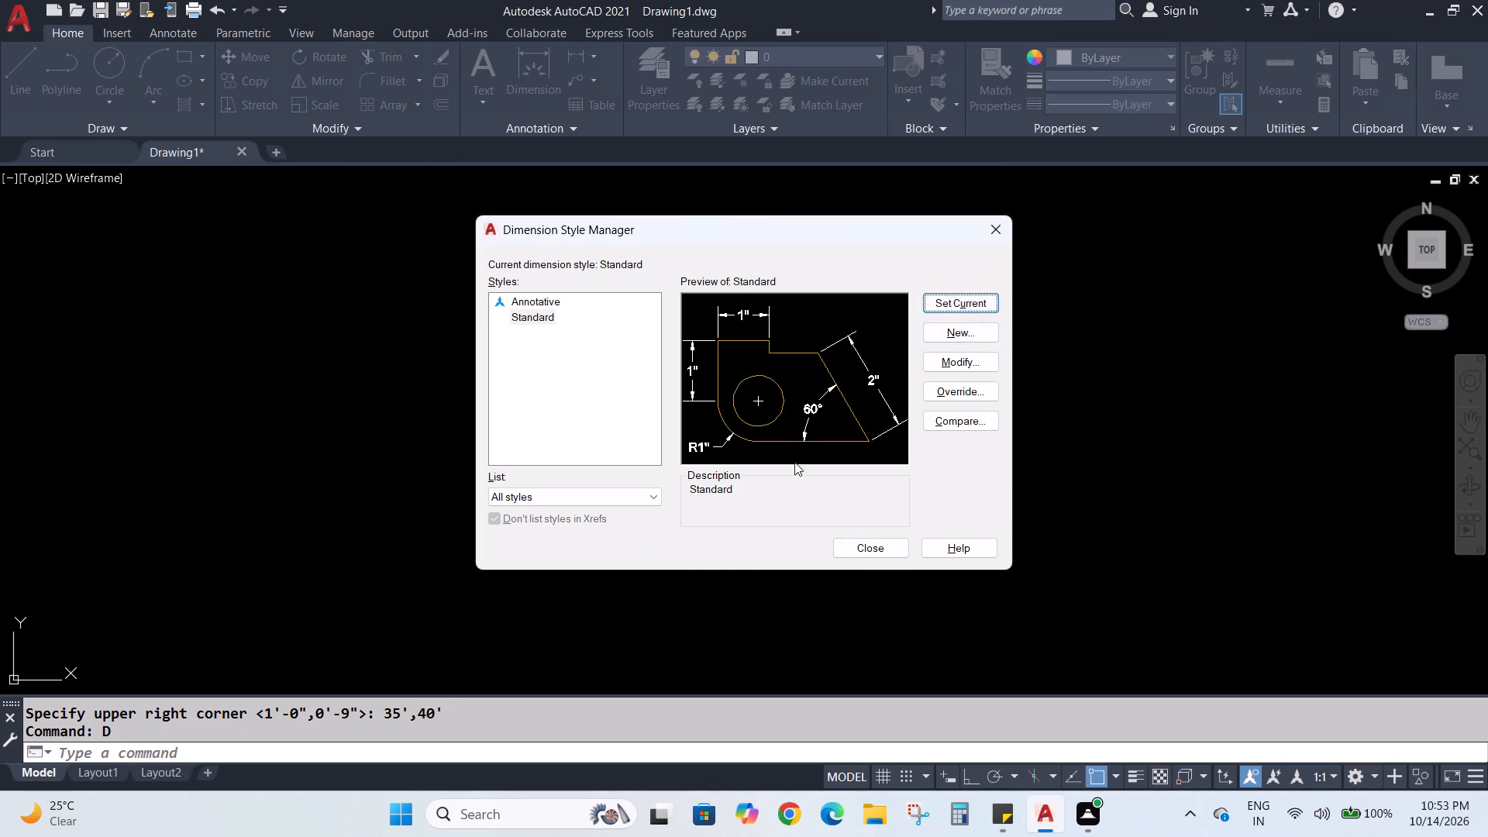
left_click(856, 551)
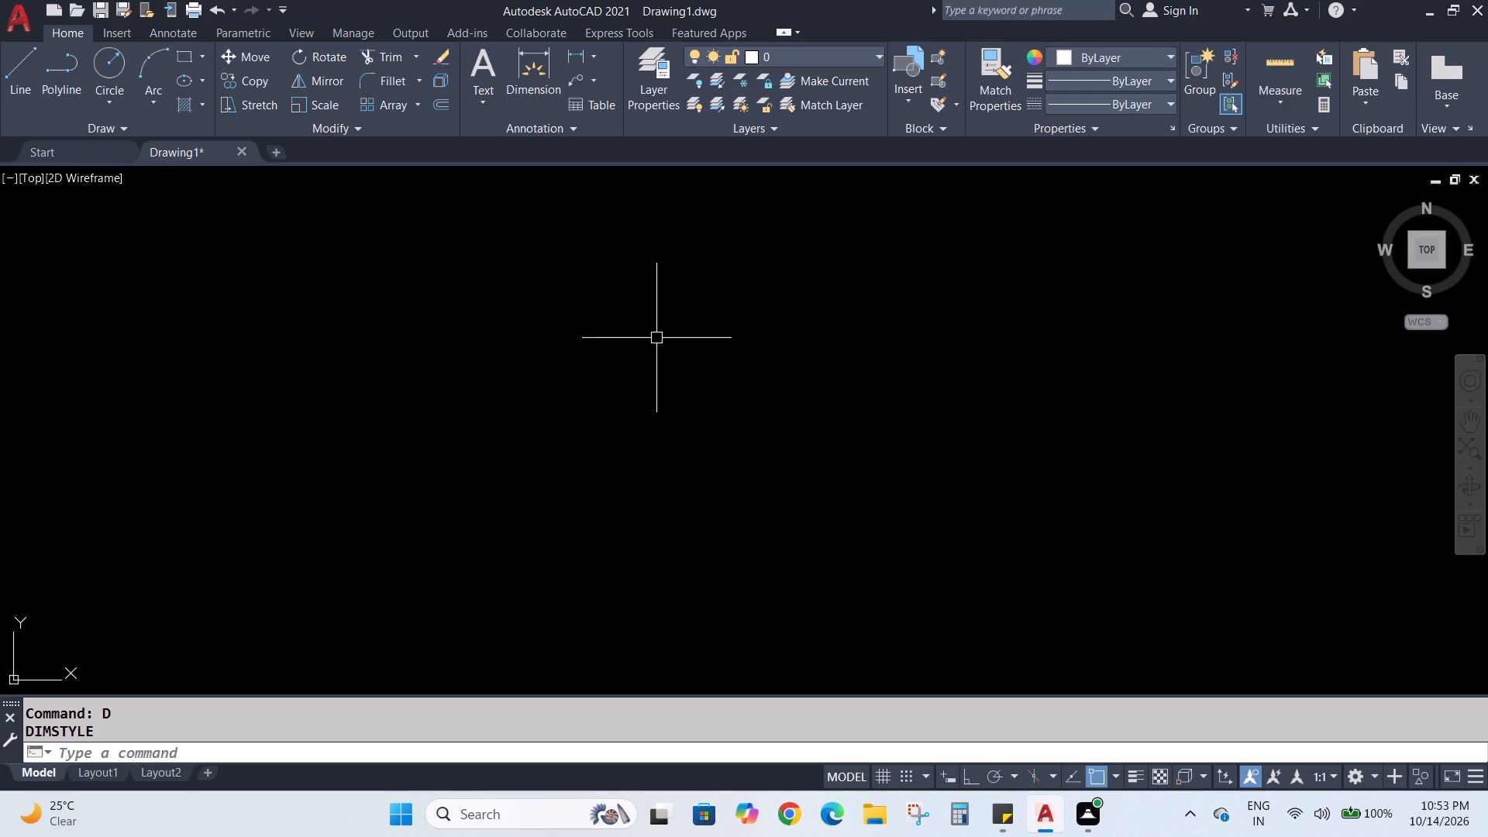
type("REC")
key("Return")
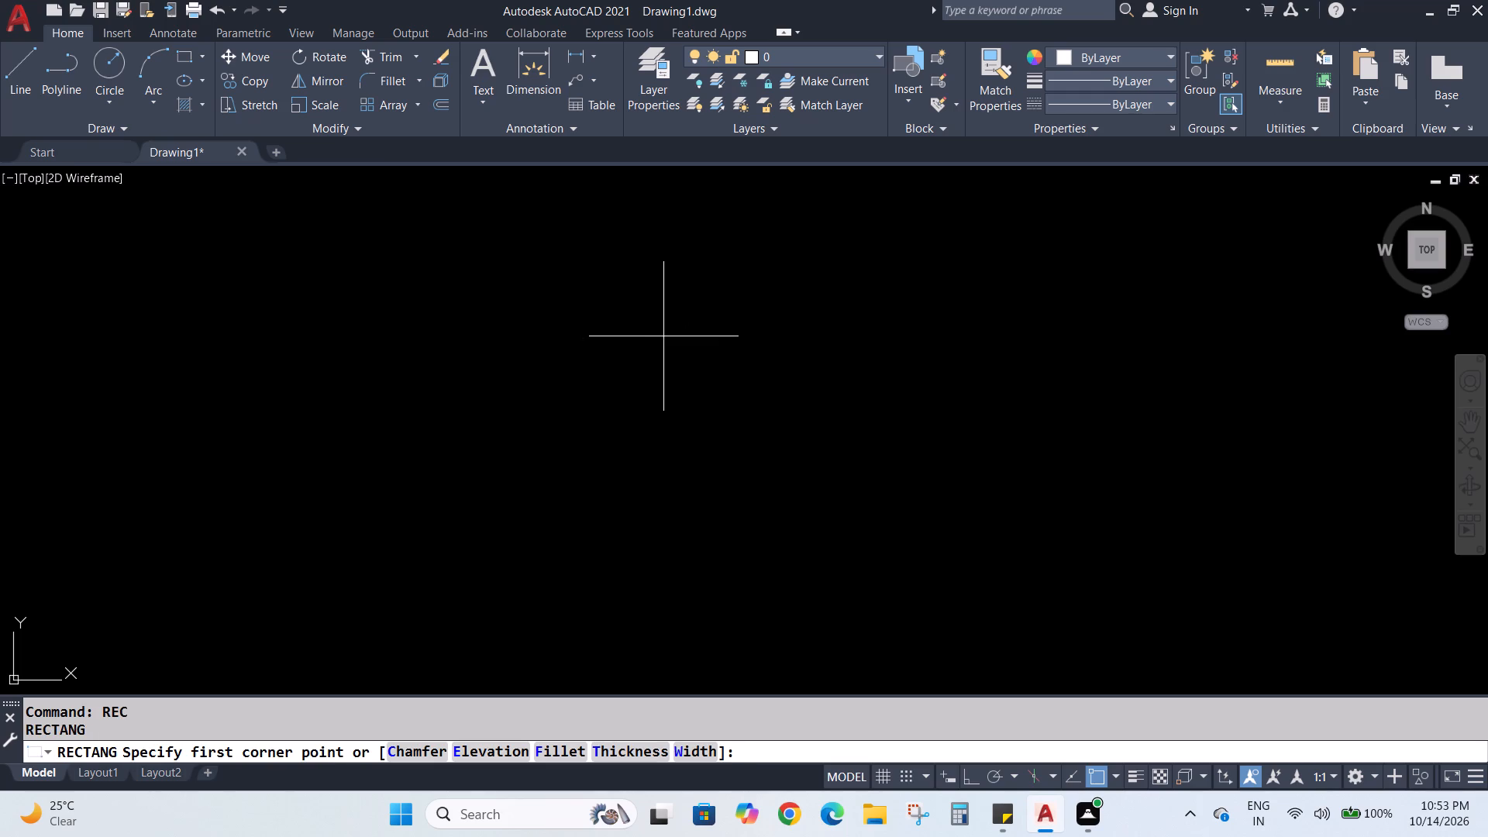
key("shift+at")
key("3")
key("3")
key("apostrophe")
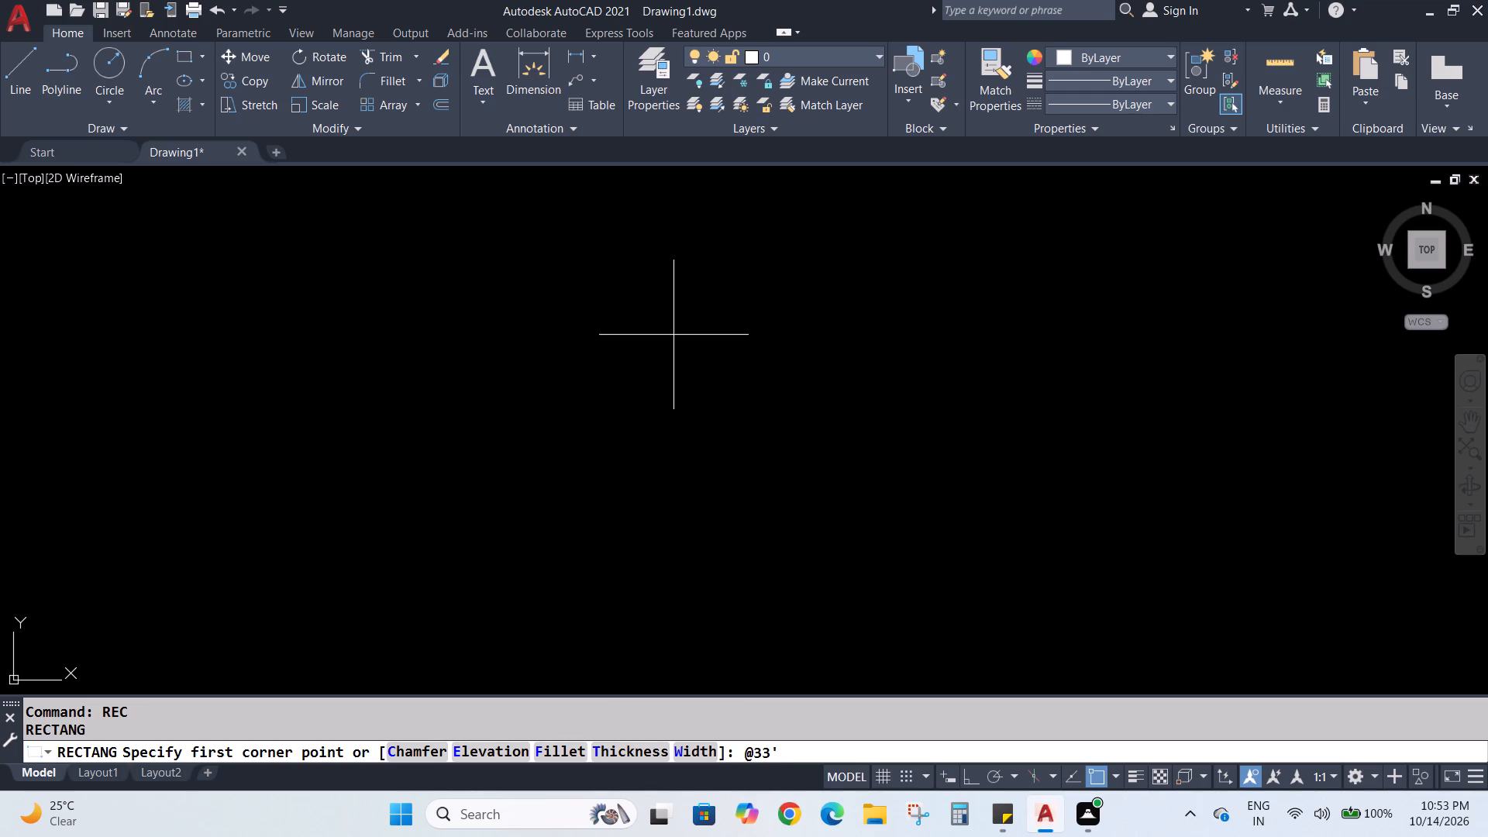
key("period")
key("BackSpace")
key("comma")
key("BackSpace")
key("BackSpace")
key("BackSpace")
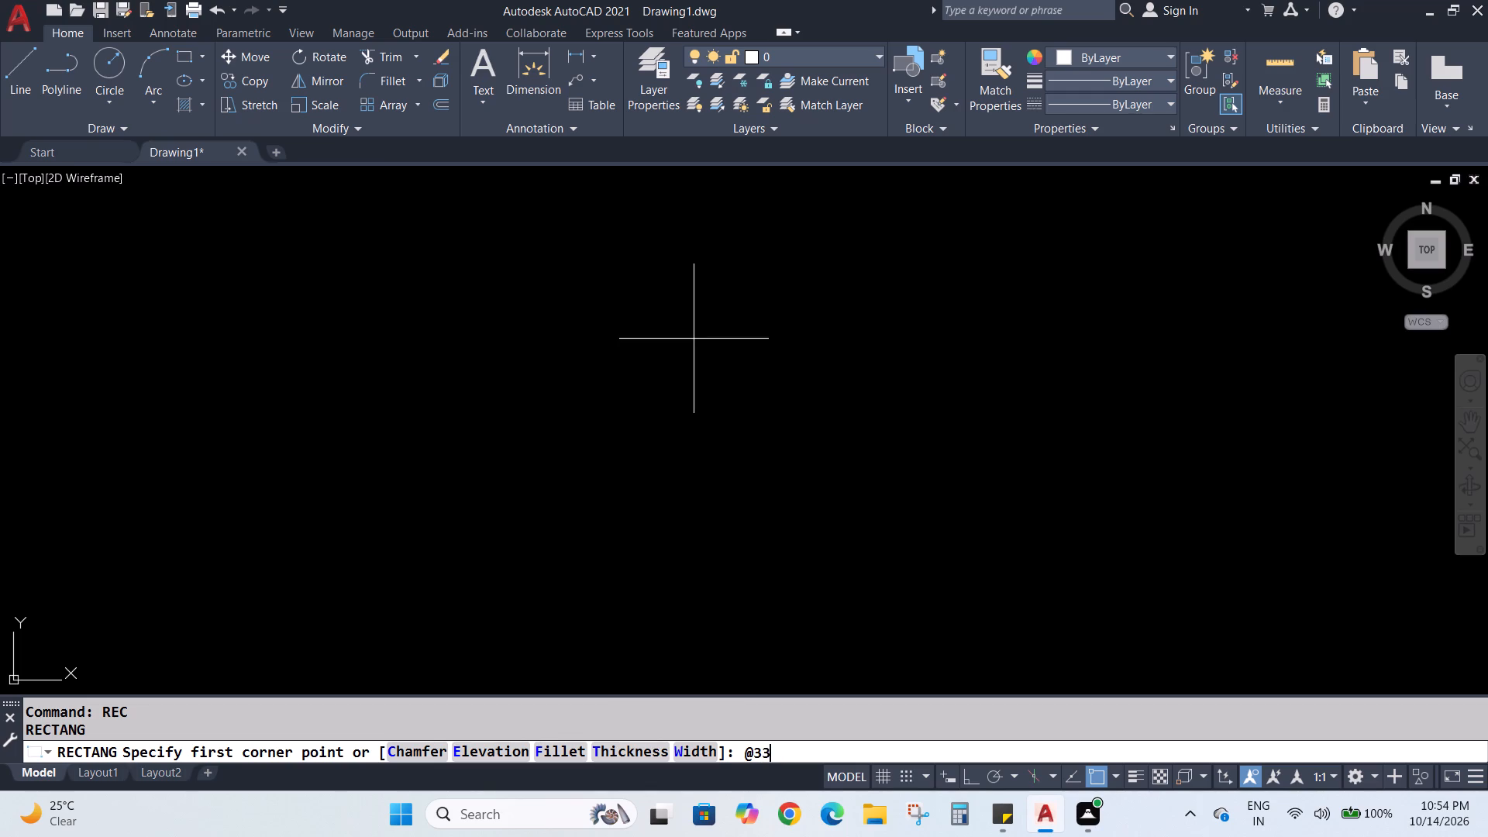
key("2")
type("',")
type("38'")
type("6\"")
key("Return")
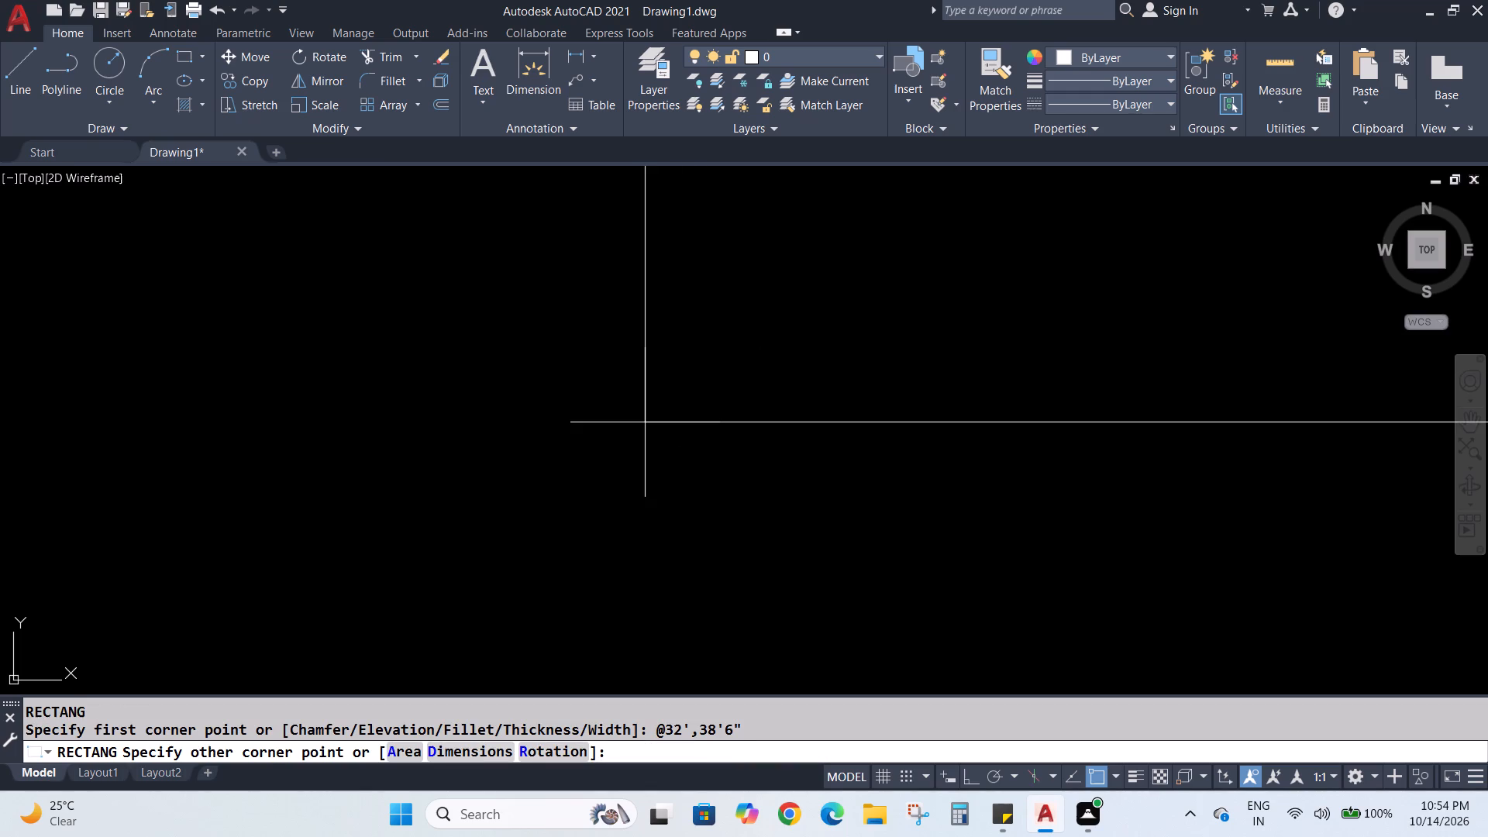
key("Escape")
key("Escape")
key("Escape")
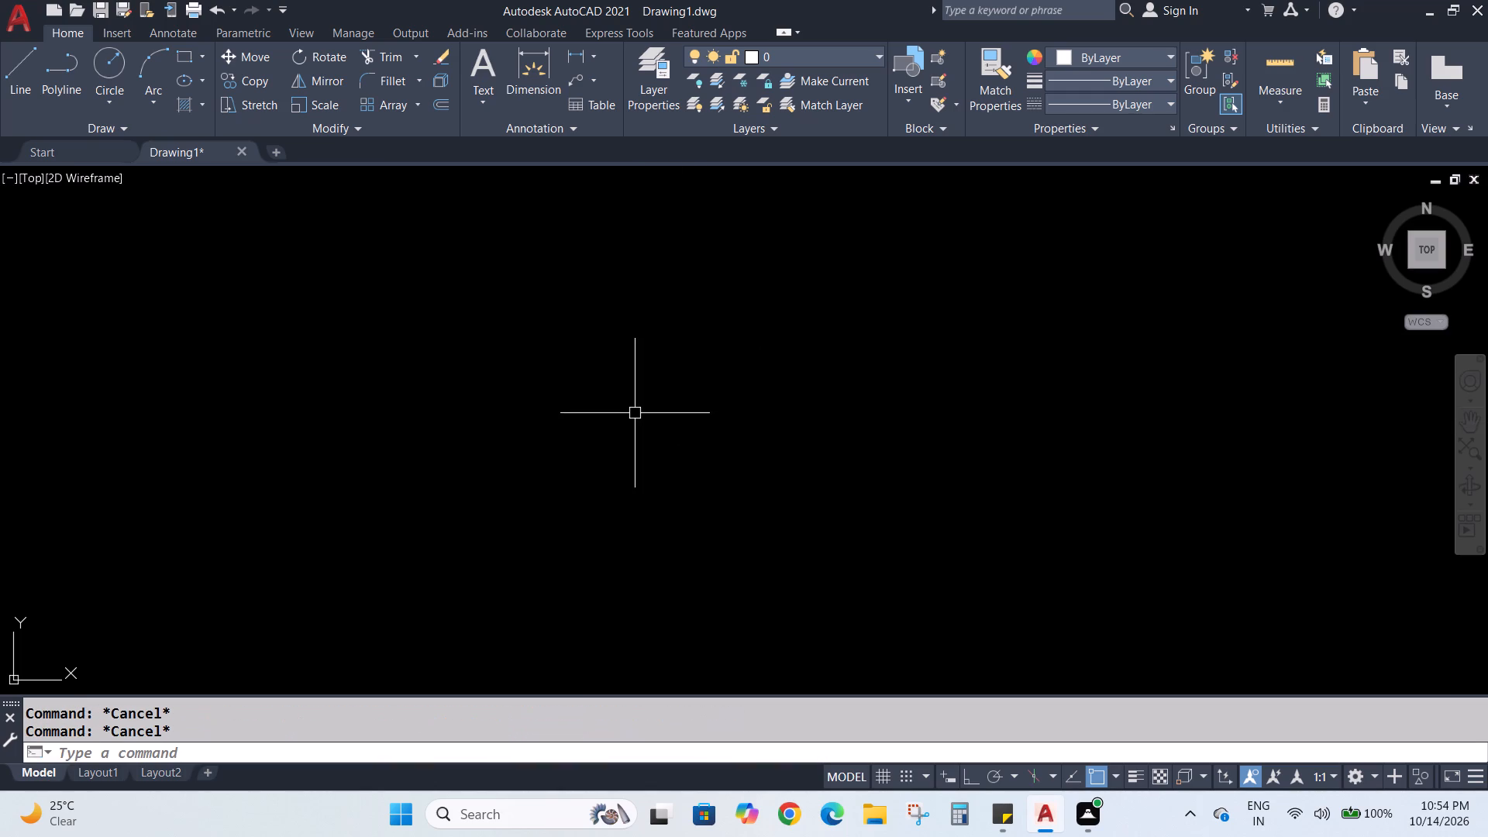
Draw the outer boundary rectangle of the floor plan, 32' wide by 38'6" high, from a freely picked lower-left corner.
type("REC")
key("Return")
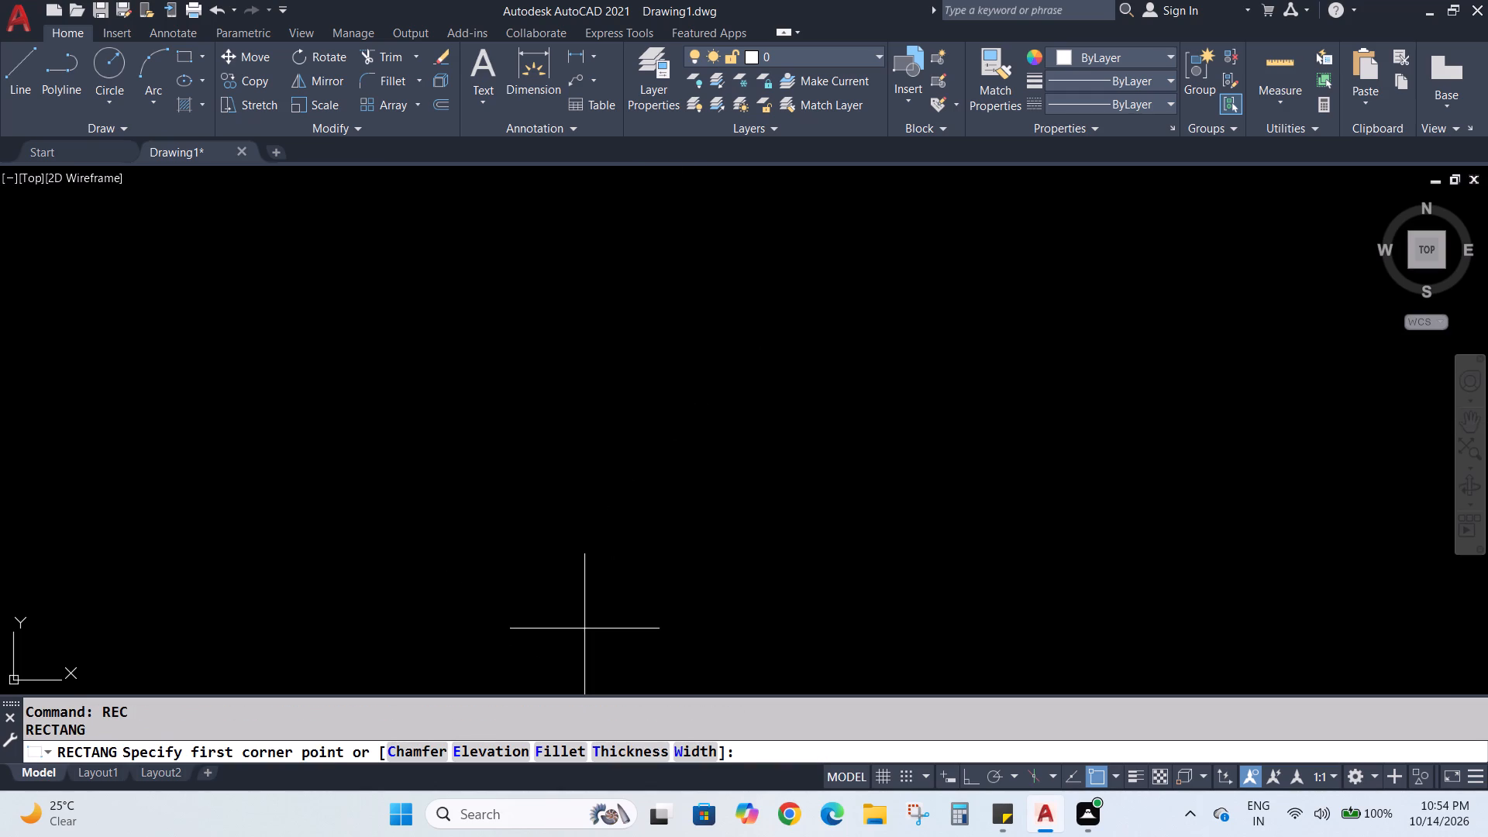
left_click(572, 625)
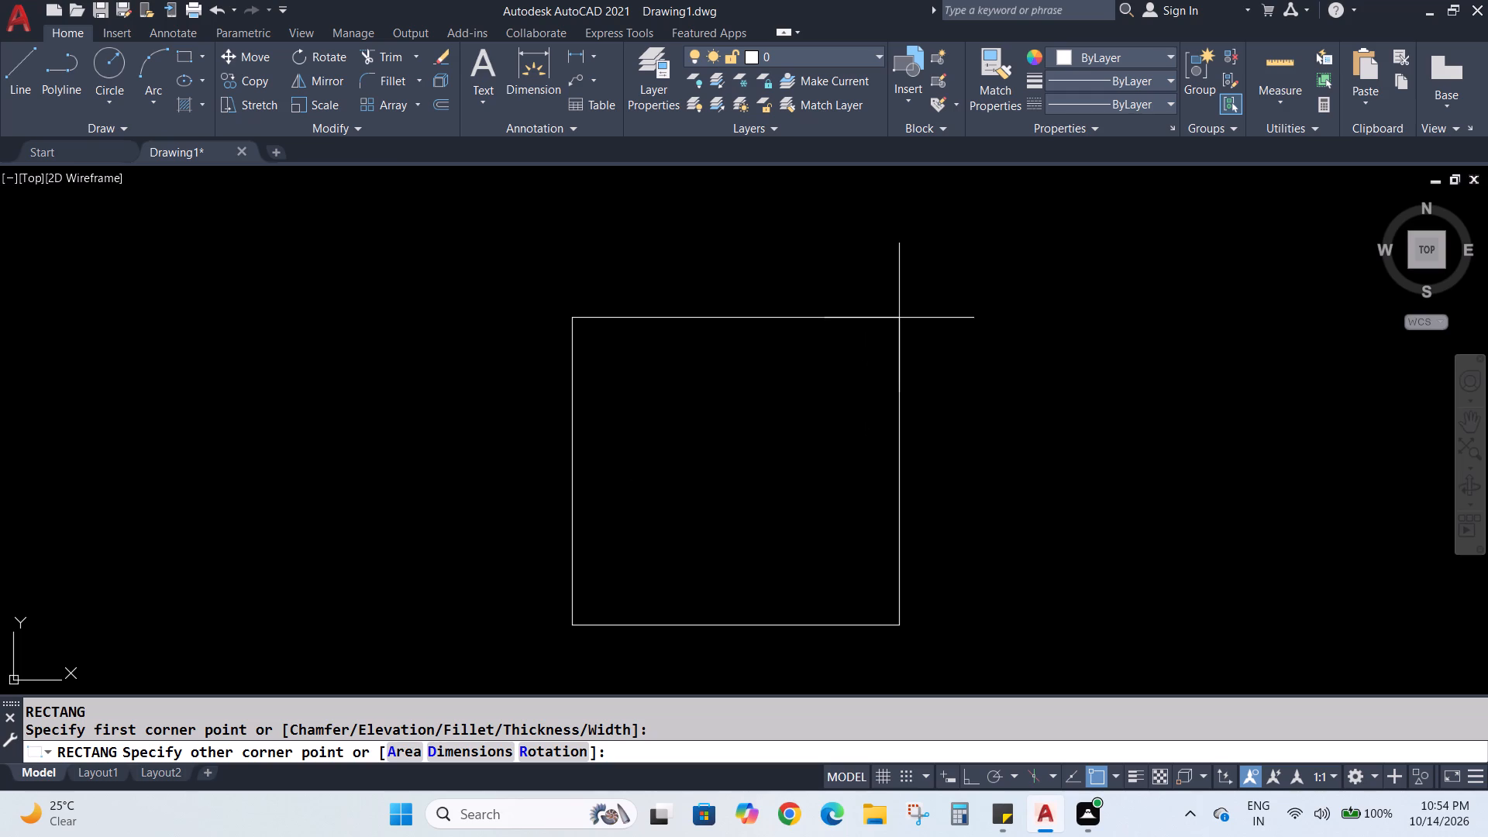
type("32'")
key("BackSpace")
key("BackSpace")
key("BackSpace")
type("!32")
type("',")
key("Left")
key("Left")
key("Left")
key("Left")
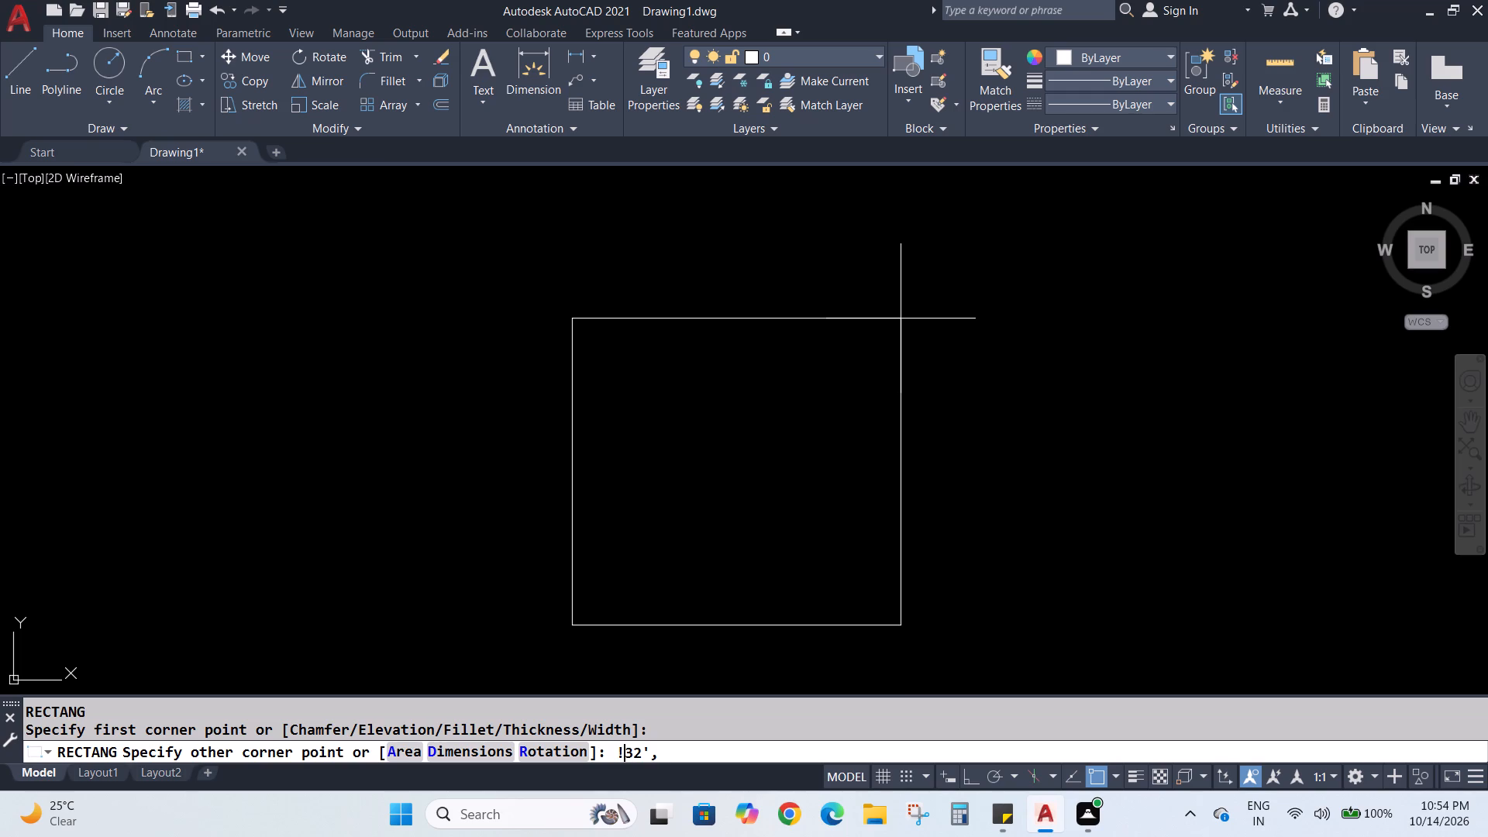
key("BackSpace")
key("shift+at")
key("Right")
key("Right")
key("Right")
key("Right")
key("Right")
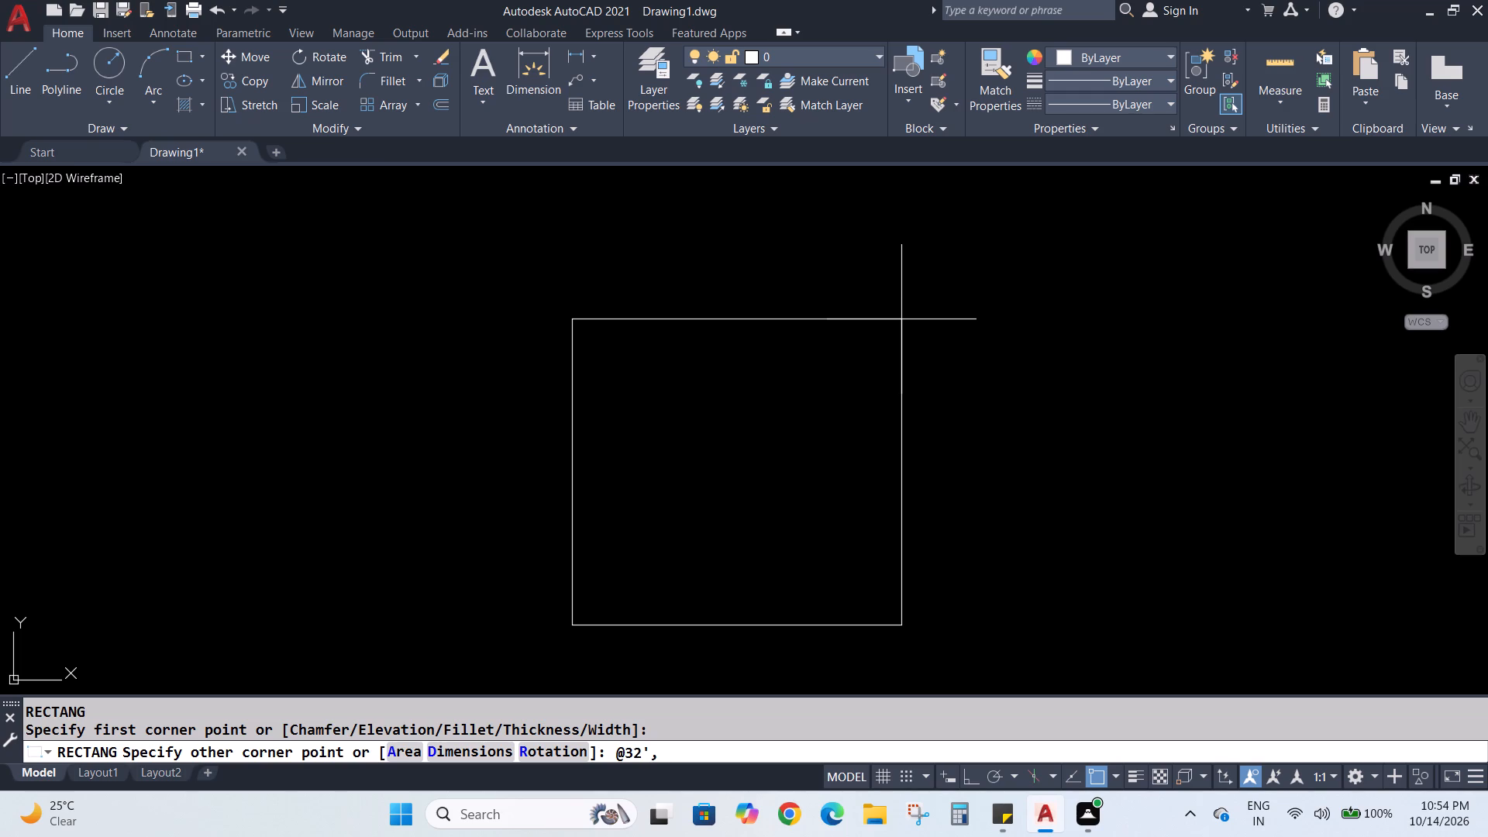
type("38'")
type("6\"")
key("Return")
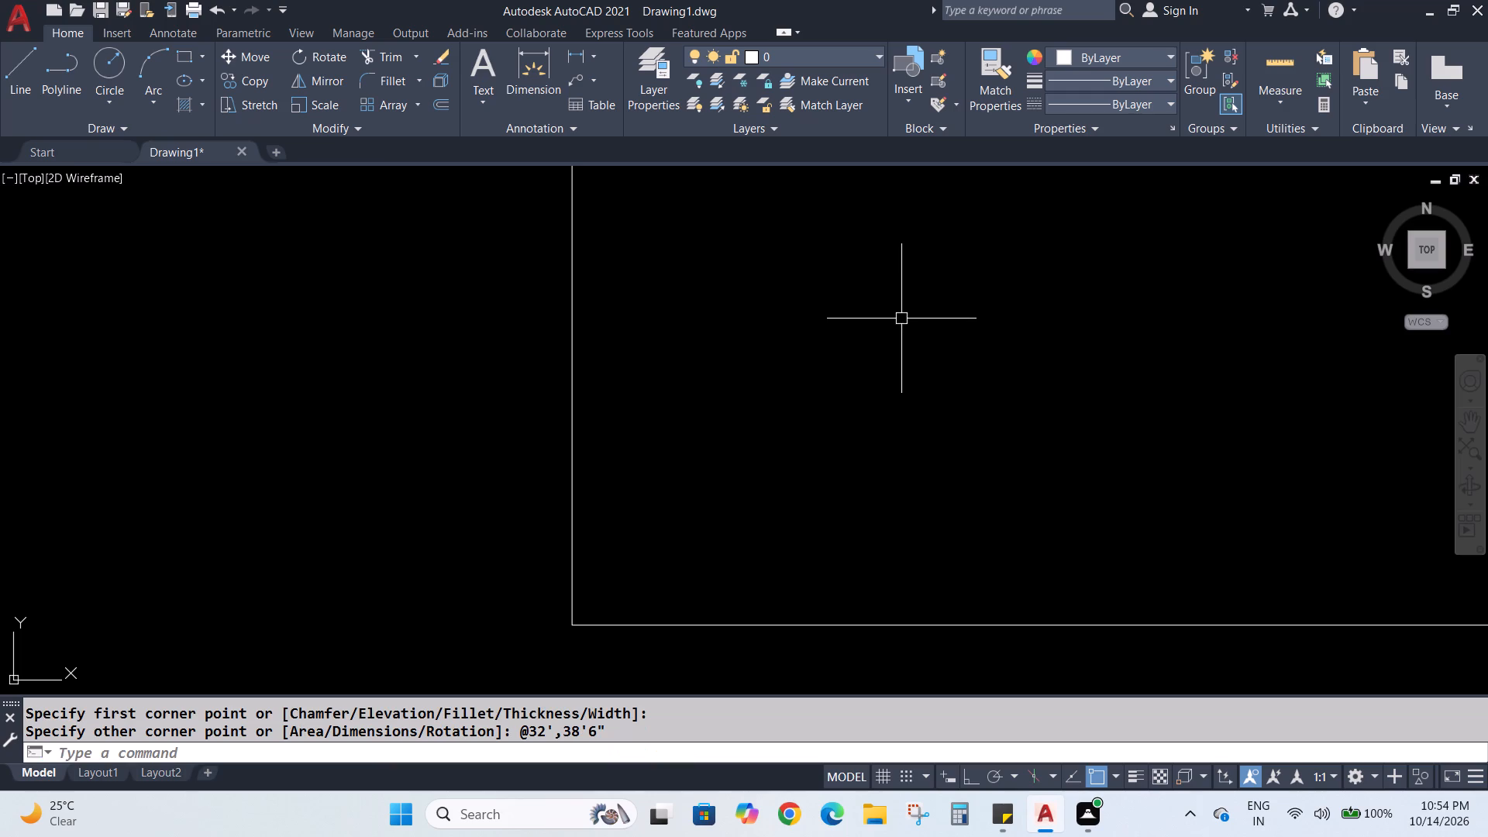
Offset the outer boundary rectangle 9" inward to form the exterior wall thickness.
key("z")
key("Return")
key("e")
key("Return")
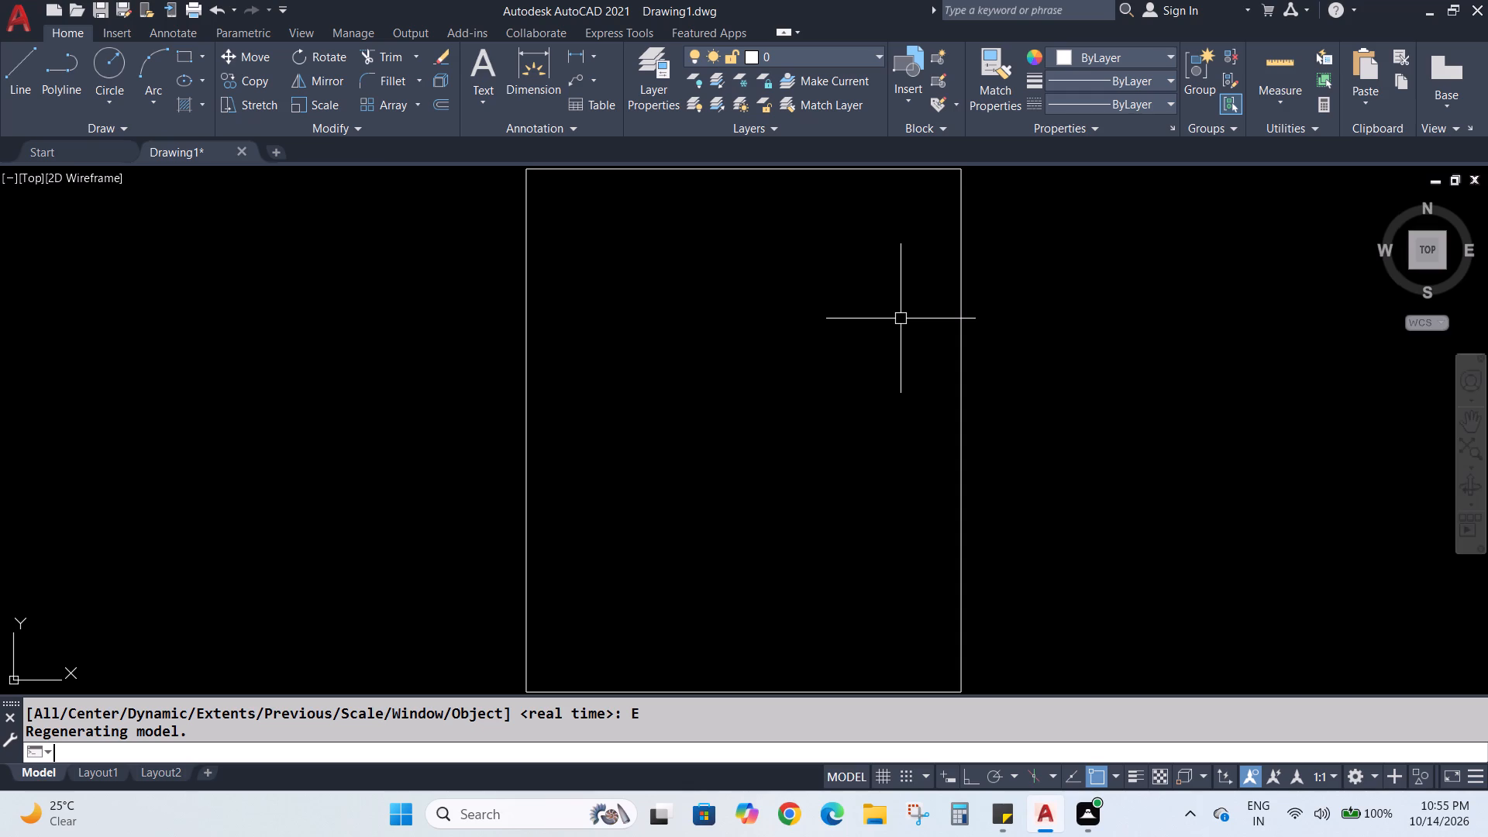
key("o")
key("Return")
type("9\"")
key("Return")
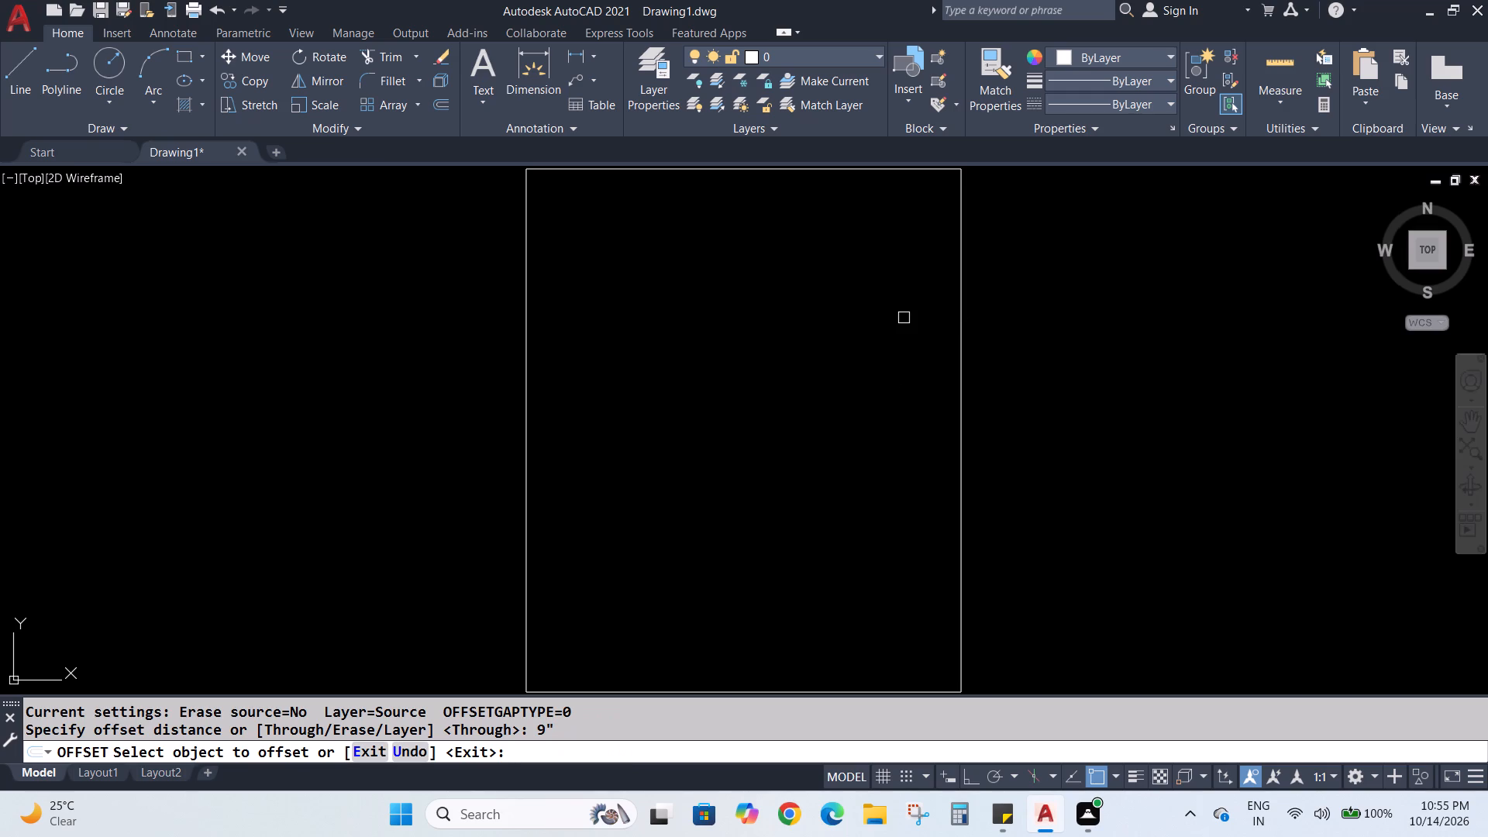
left_click(522, 331)
left_click(606, 316)
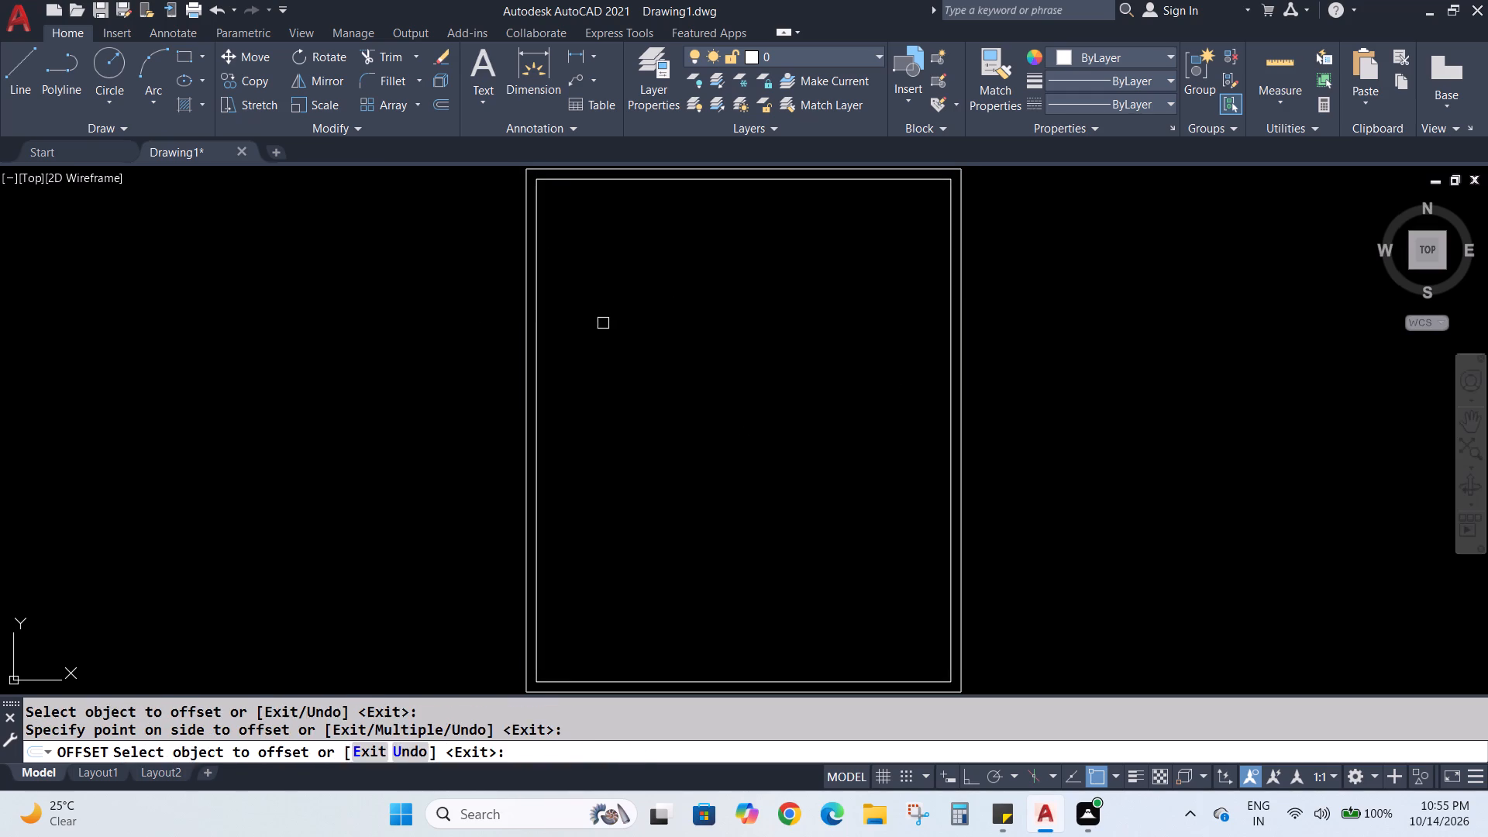
key("Escape")
key("Escape")
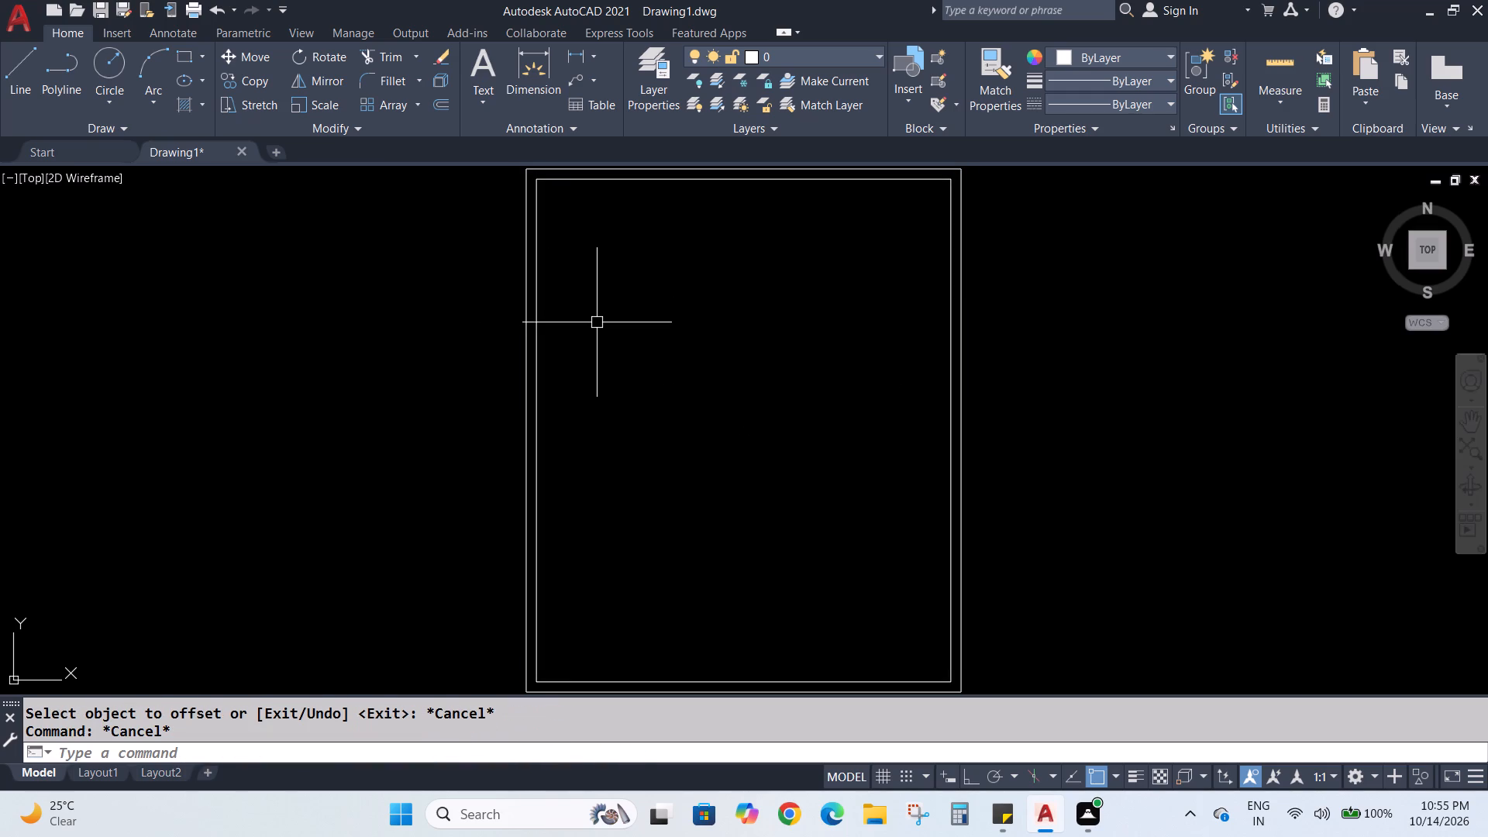
Explode the inner wall rectangle into separate lines.
key("x")
key("Return")
left_click(537, 356)
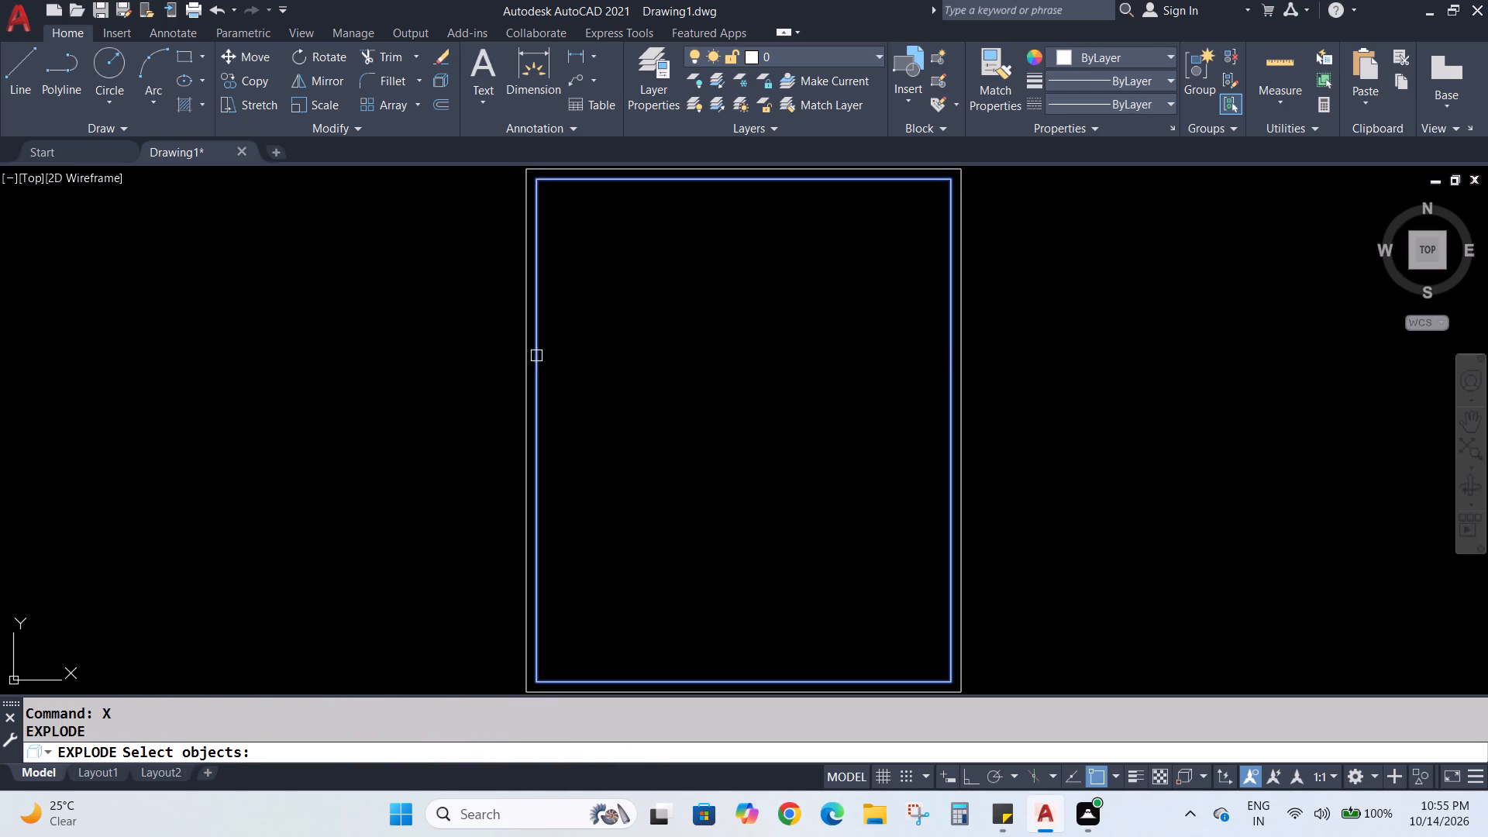
key("Return")
key("Escape")
key("Escape")
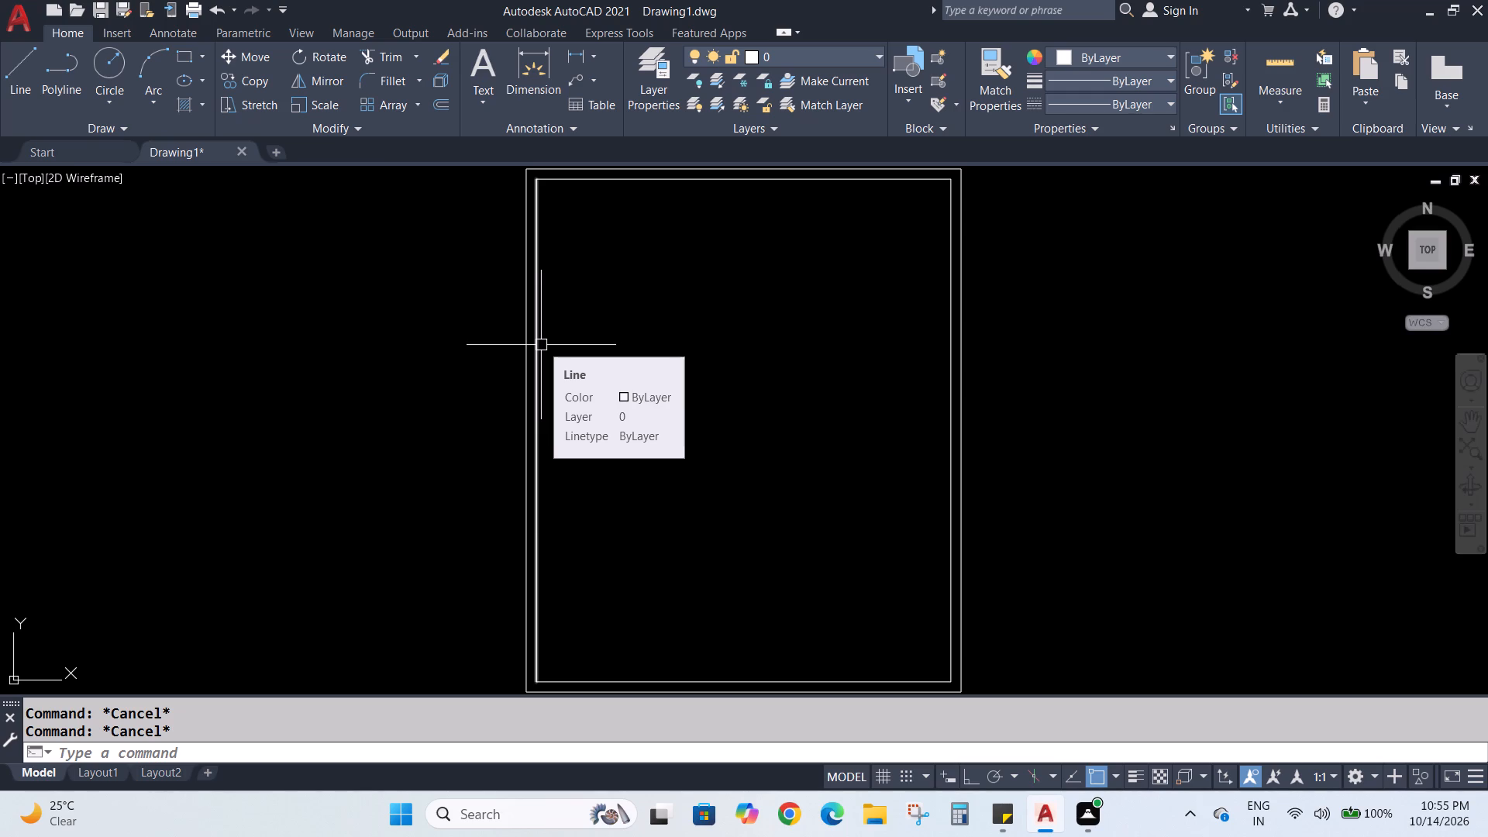
key("Escape")
key("Escape")
Offset the inner line of the left exterior wall 14' toward the inside of the plan.
key("o")
key("Return")
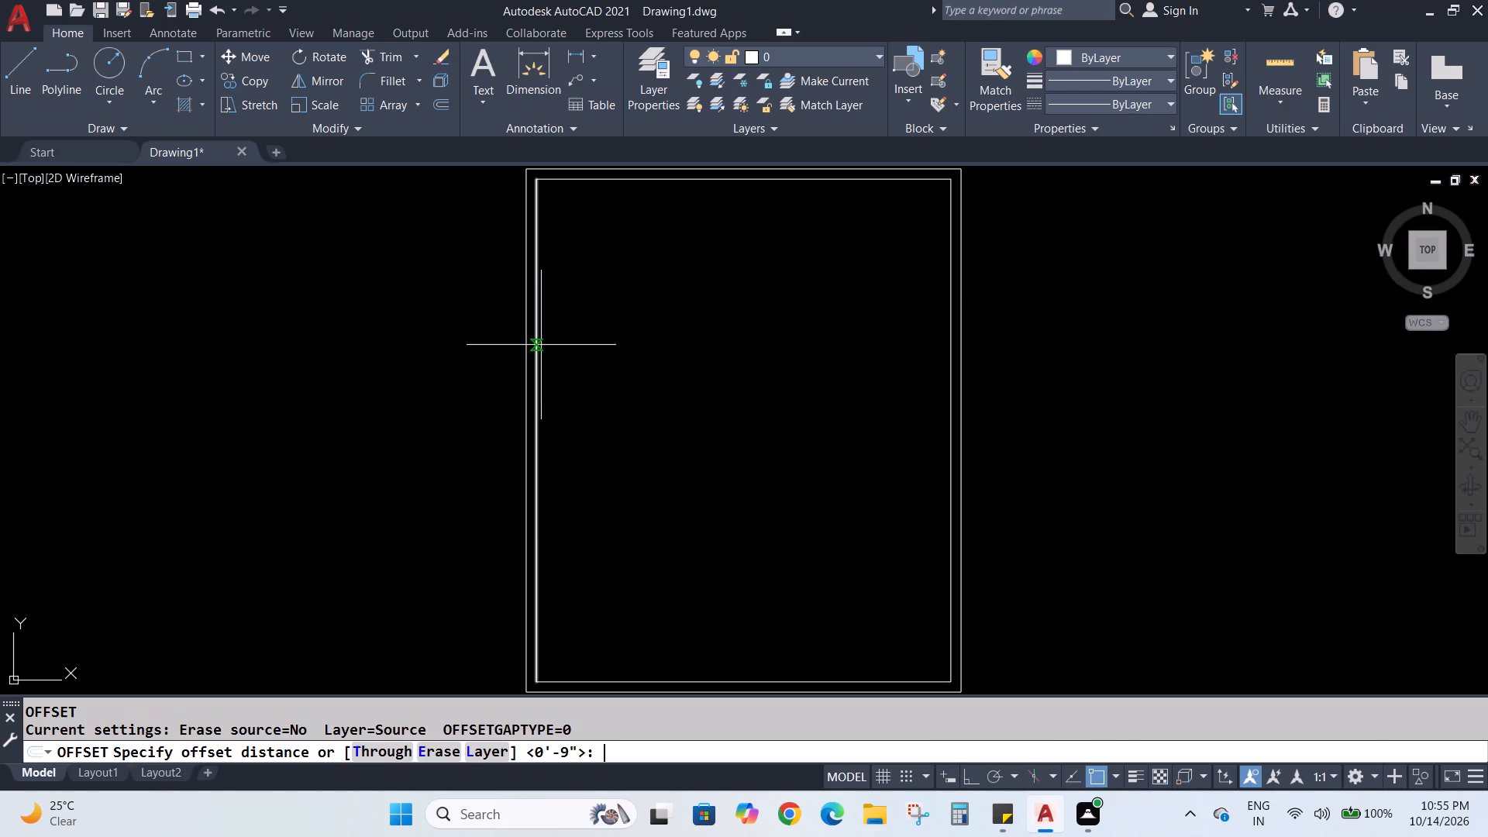
type("14")
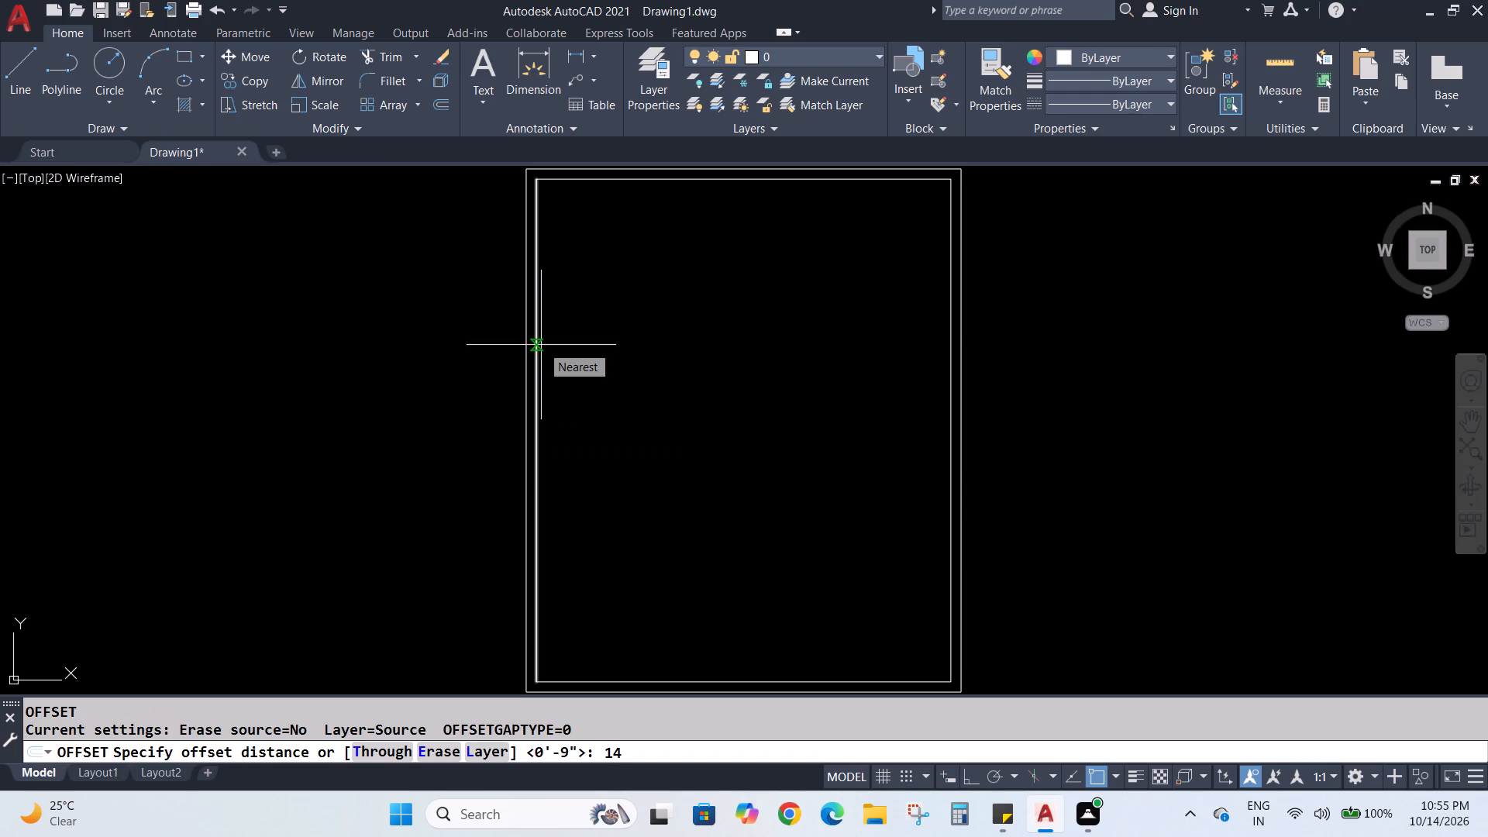
key("apostrophe")
key("Return")
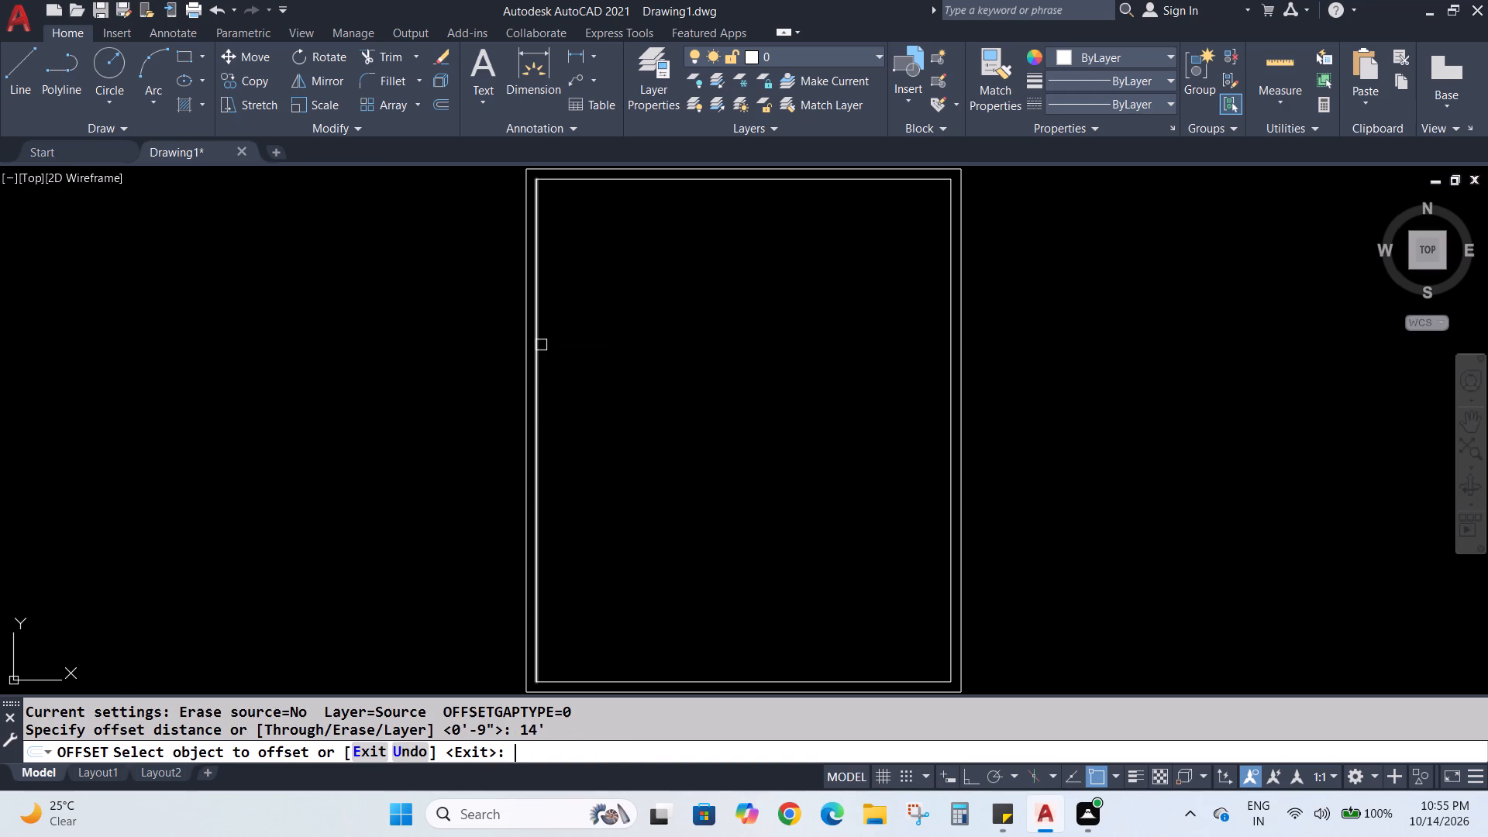
right_click(544, 354)
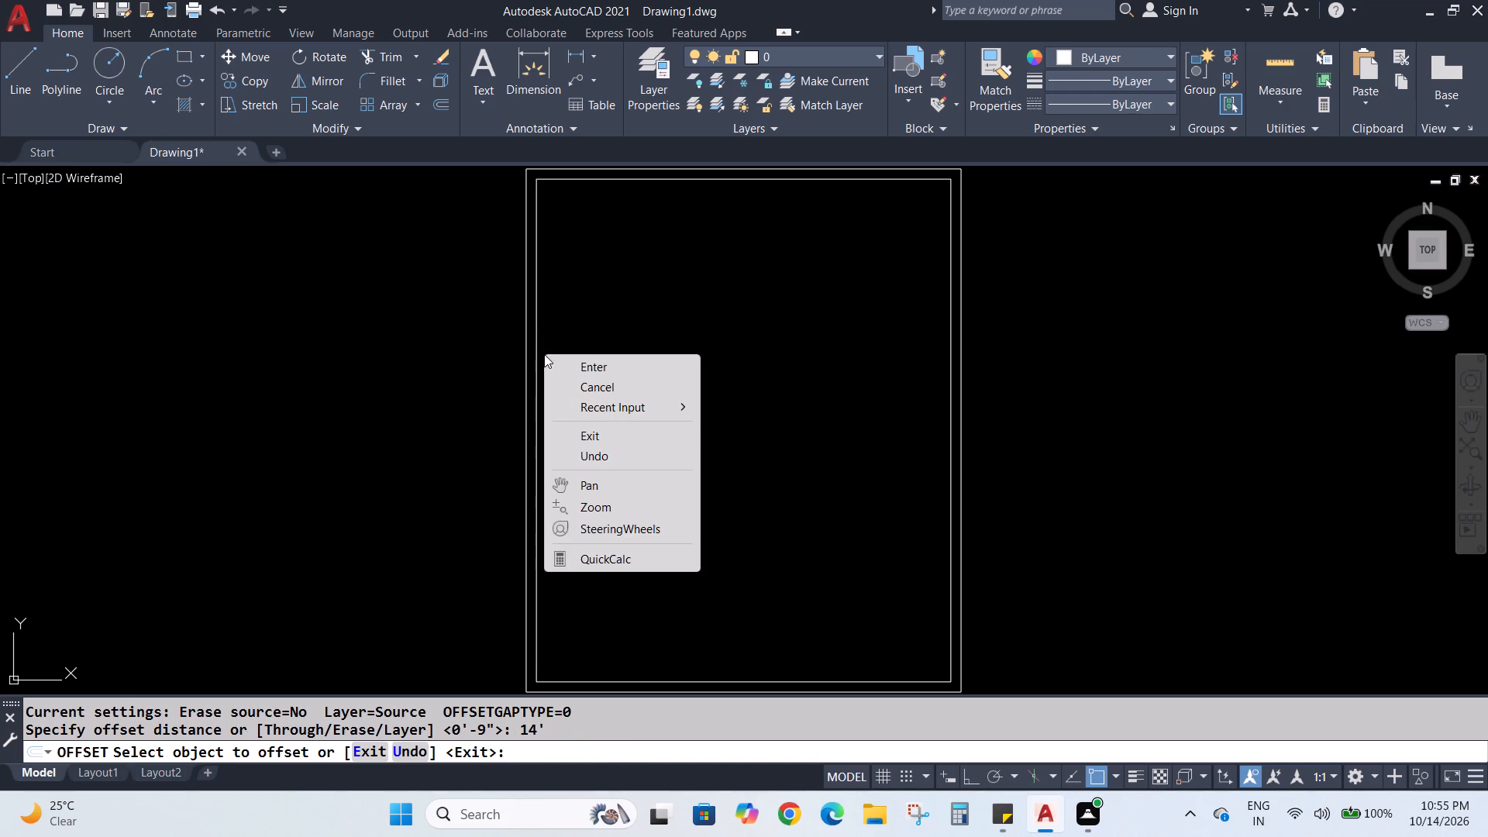
left_click(540, 359)
left_click(540, 359)
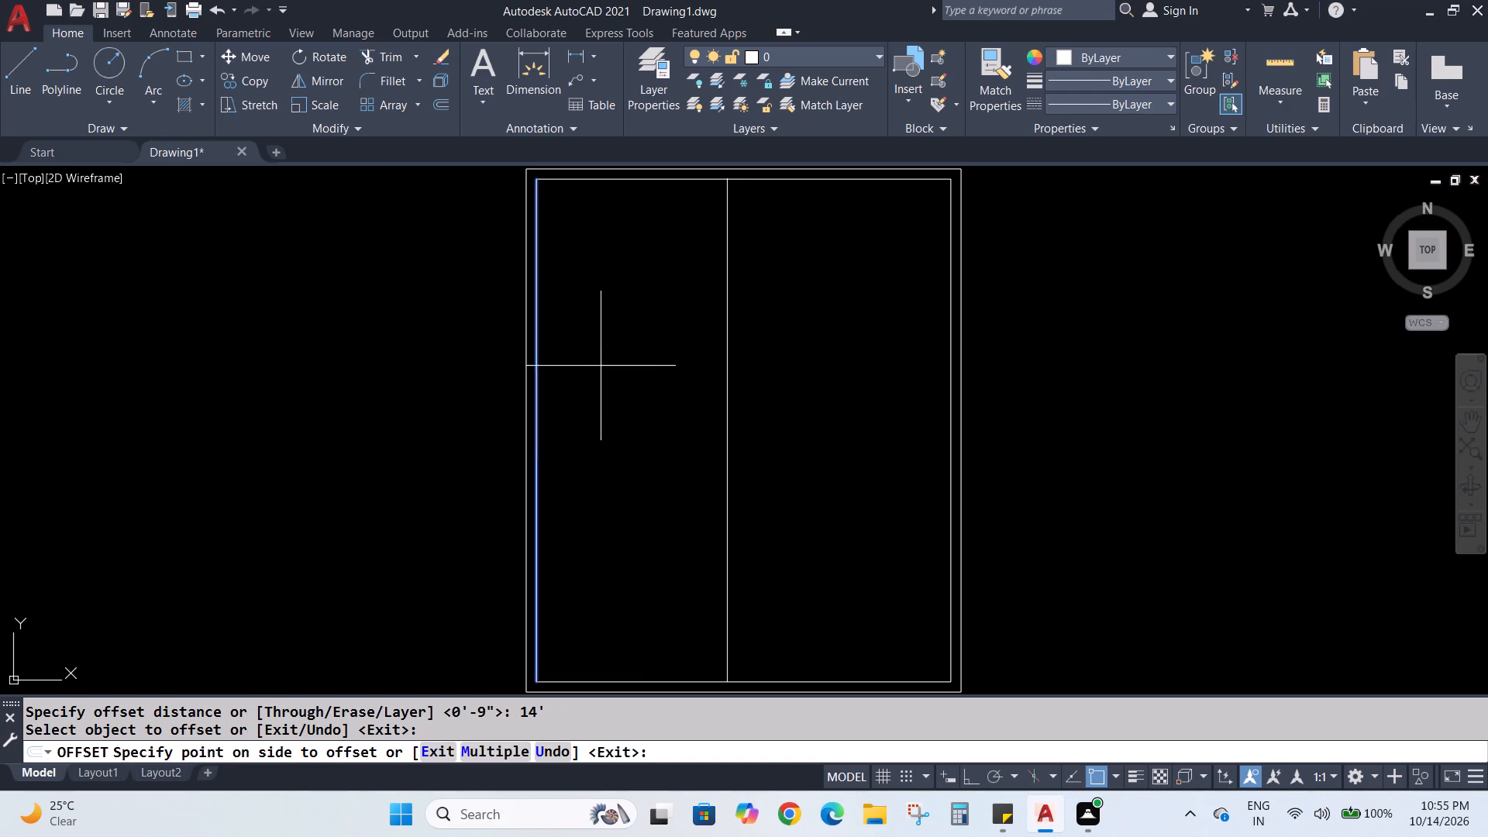
left_click(603, 366)
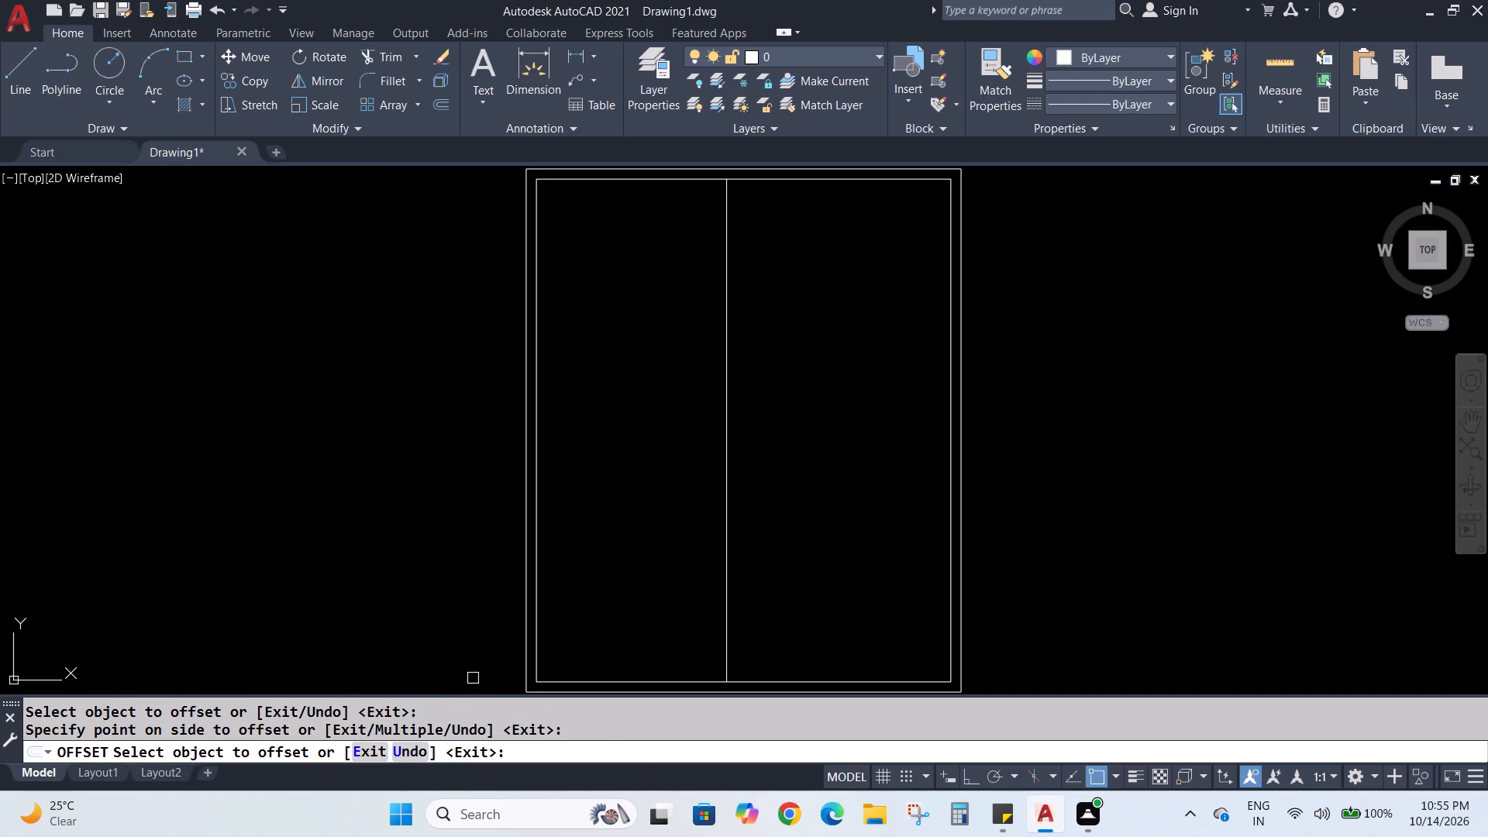
scroll(510, 730, "up", 1)
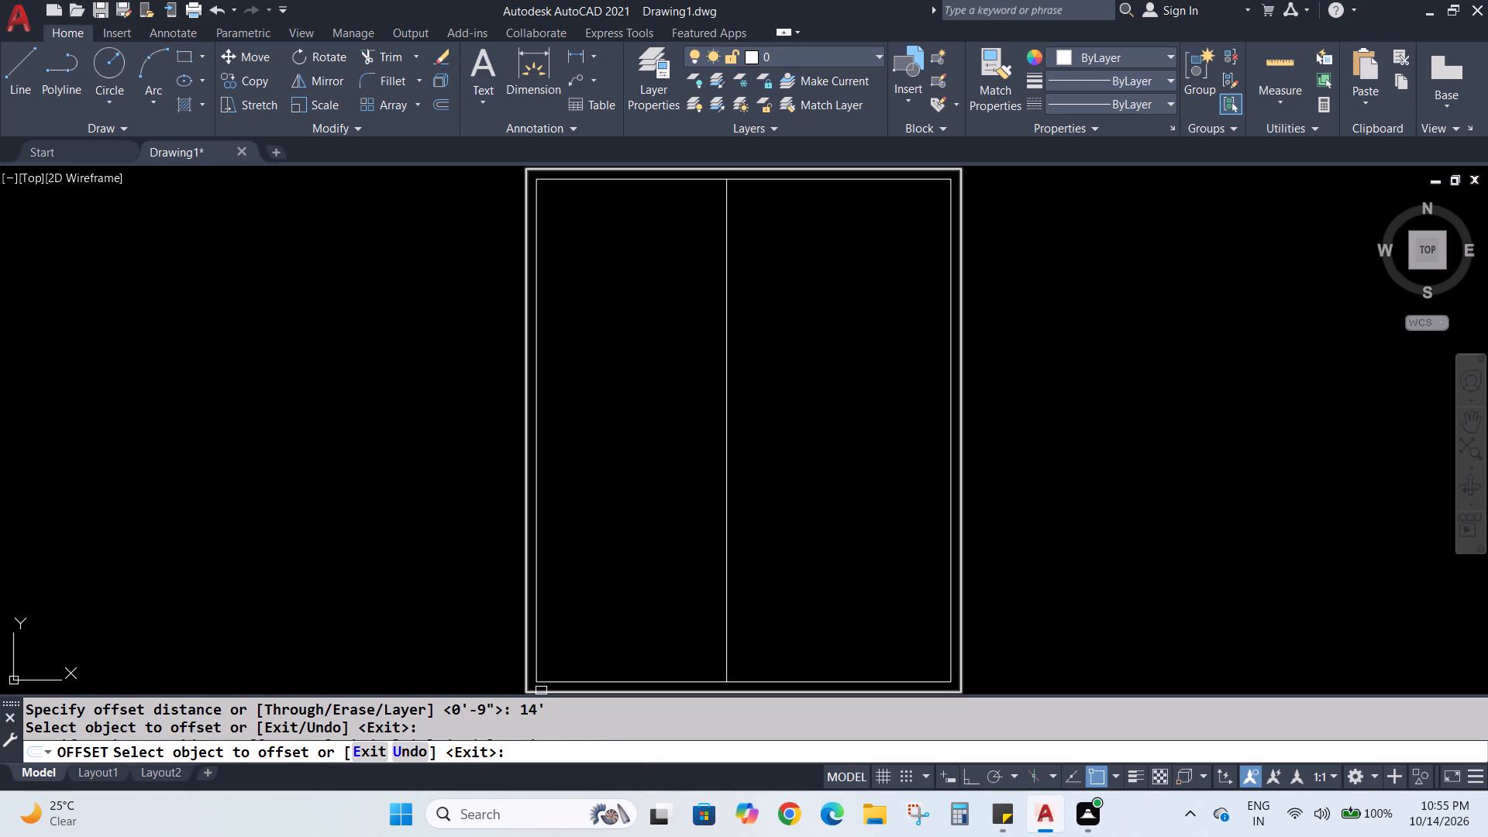
scroll(502, 722, "down", 3)
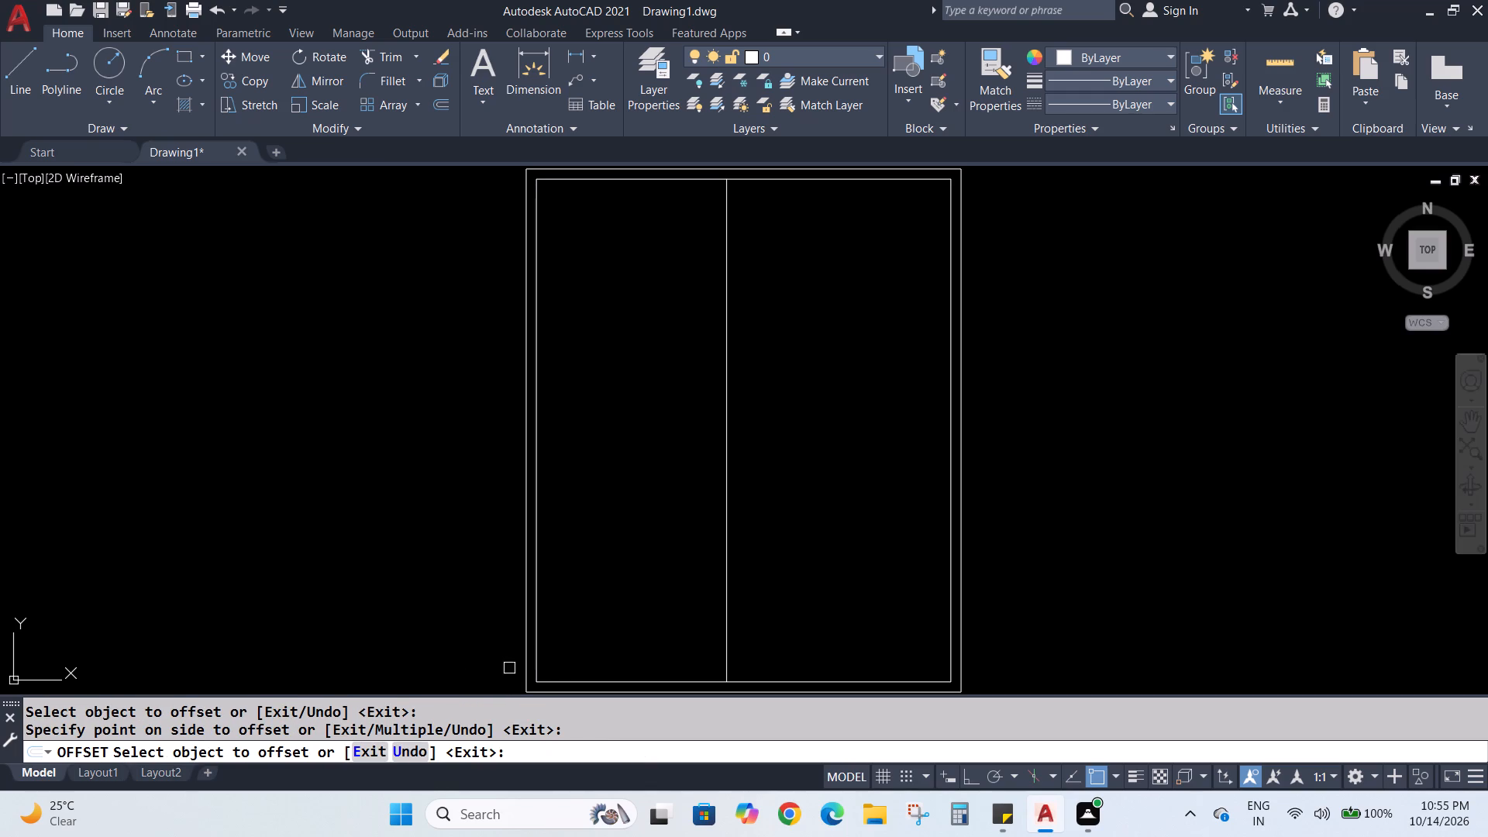
key("Escape")
key("Escape")
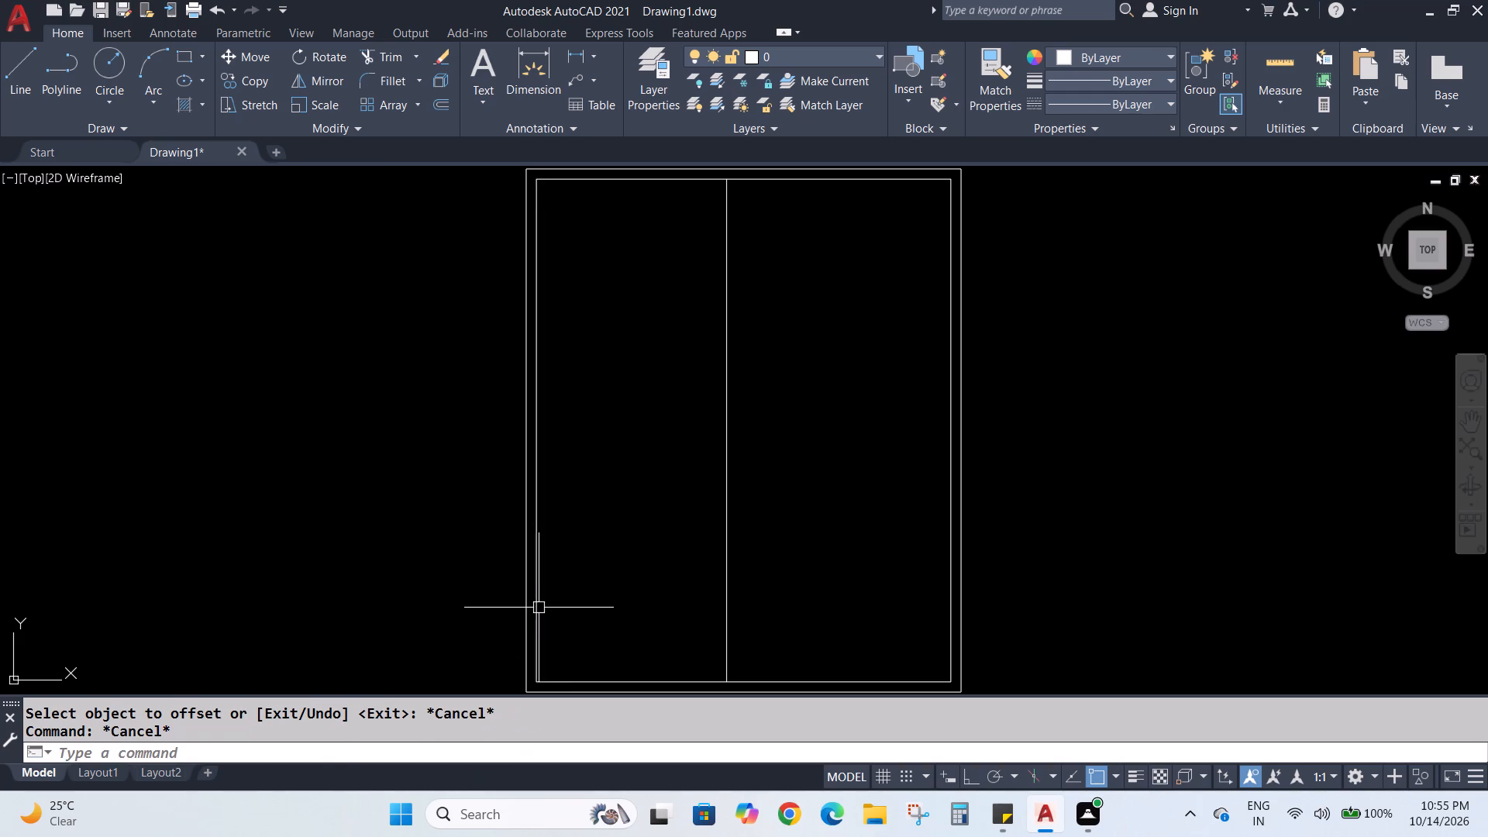
Offset the vertical partition line 4.5" to the right to give the first interior partition its thickness.
key("o")
key("Return")
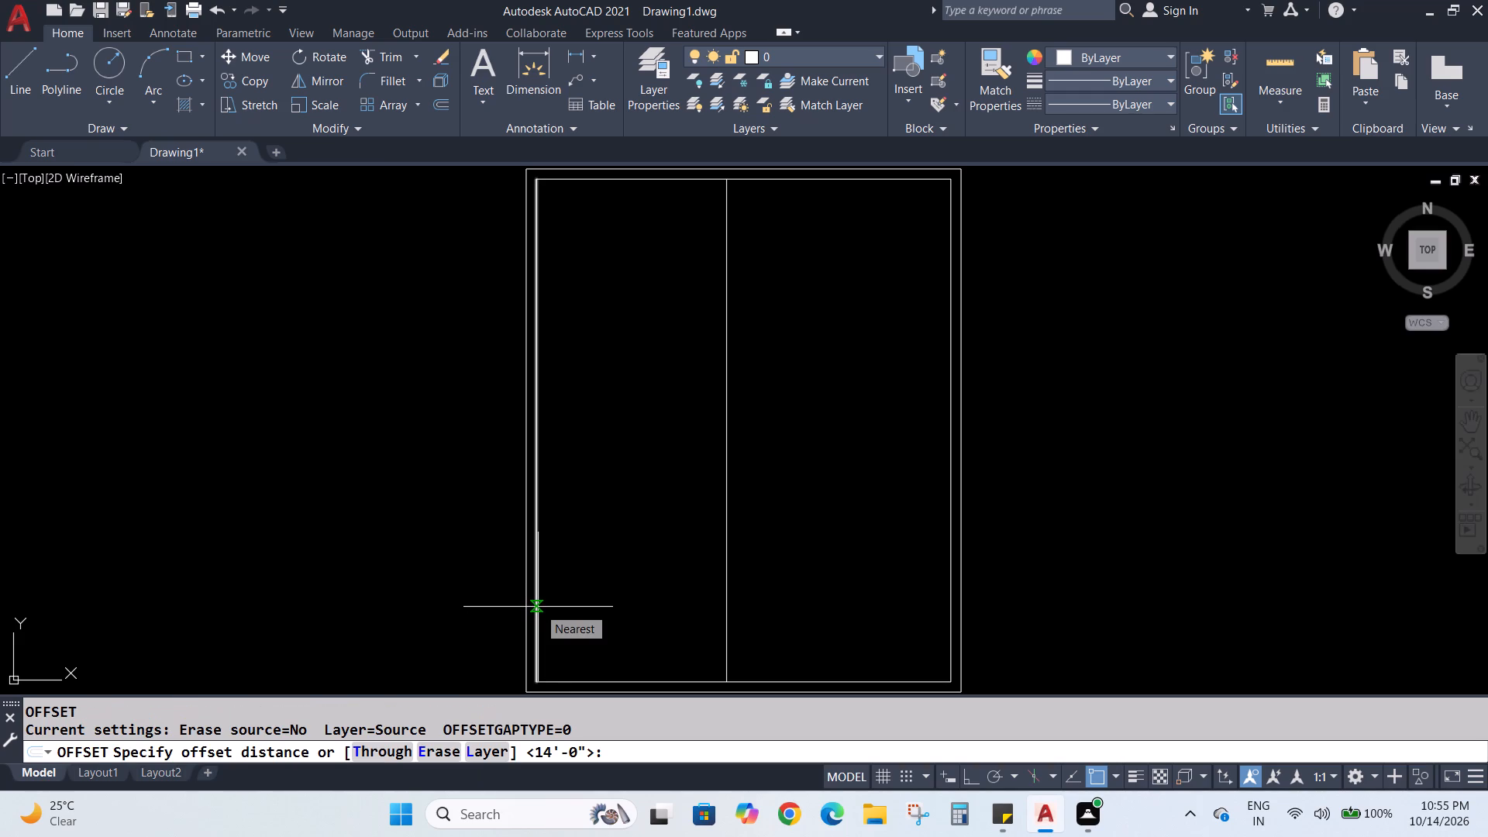
type("4.5\"")
key("Return")
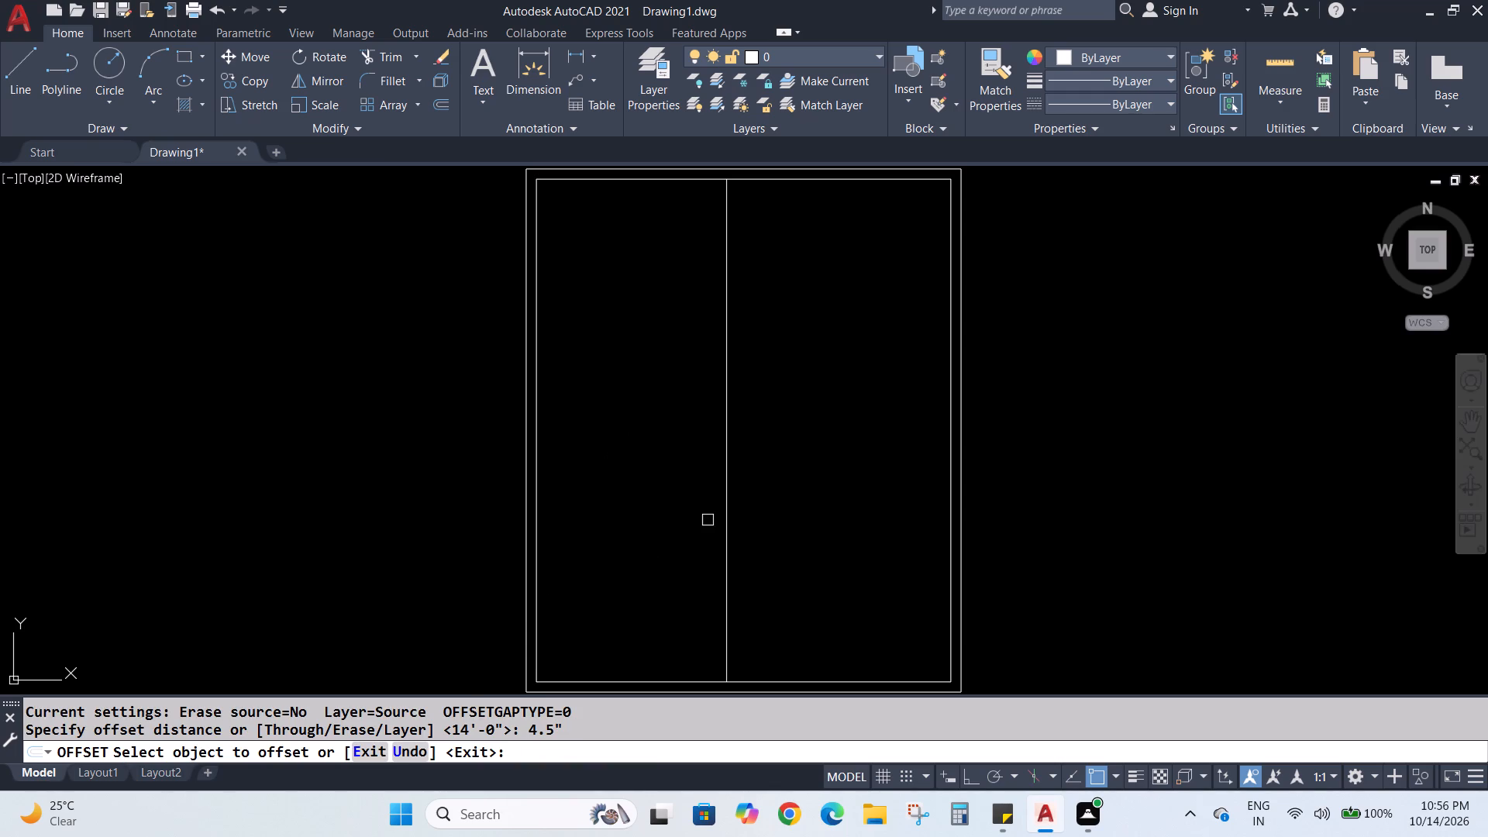
left_click(727, 483)
left_click(792, 477)
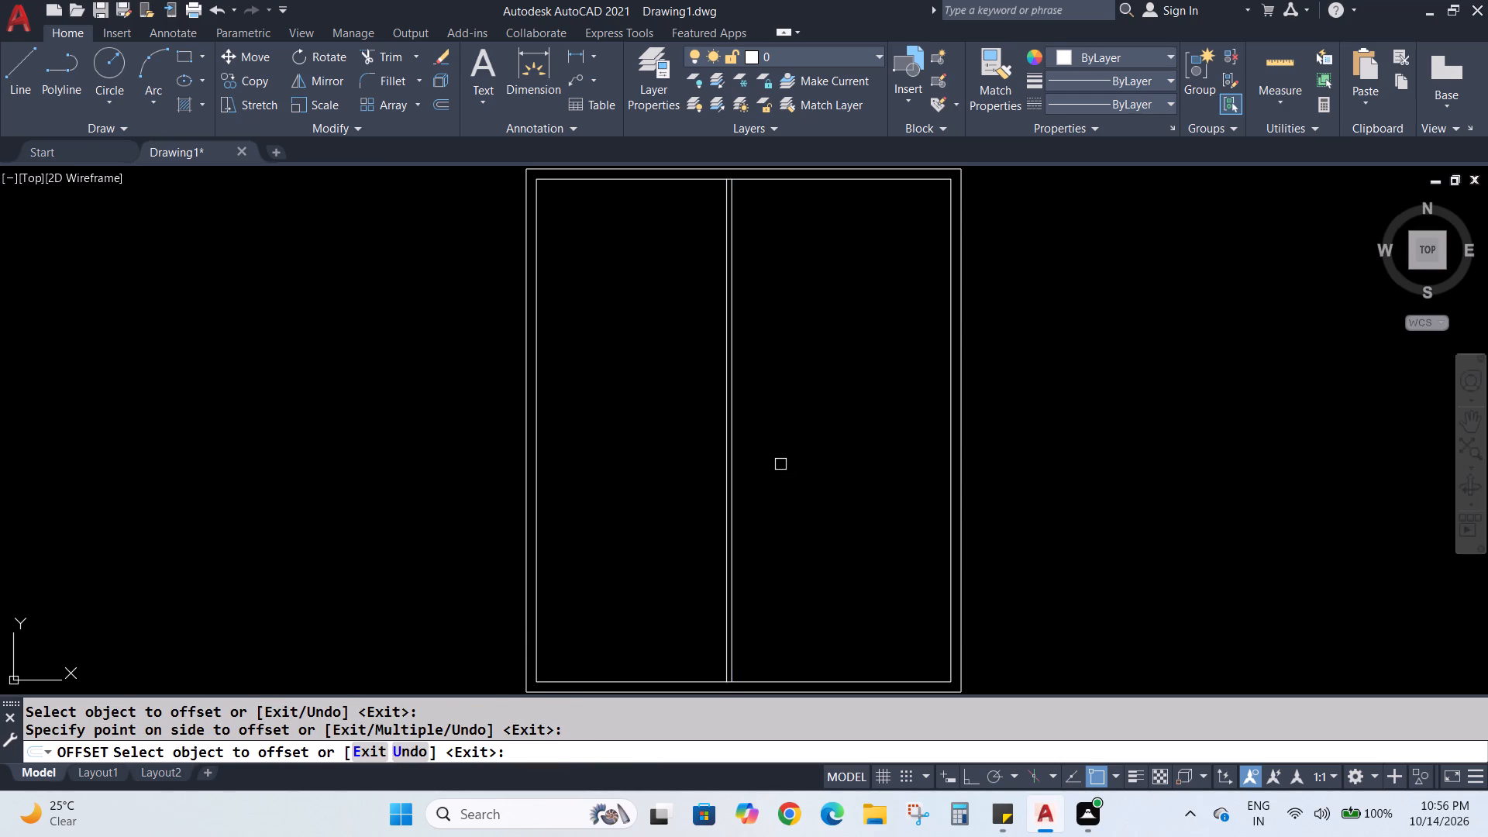
key("Escape")
key("Escape")
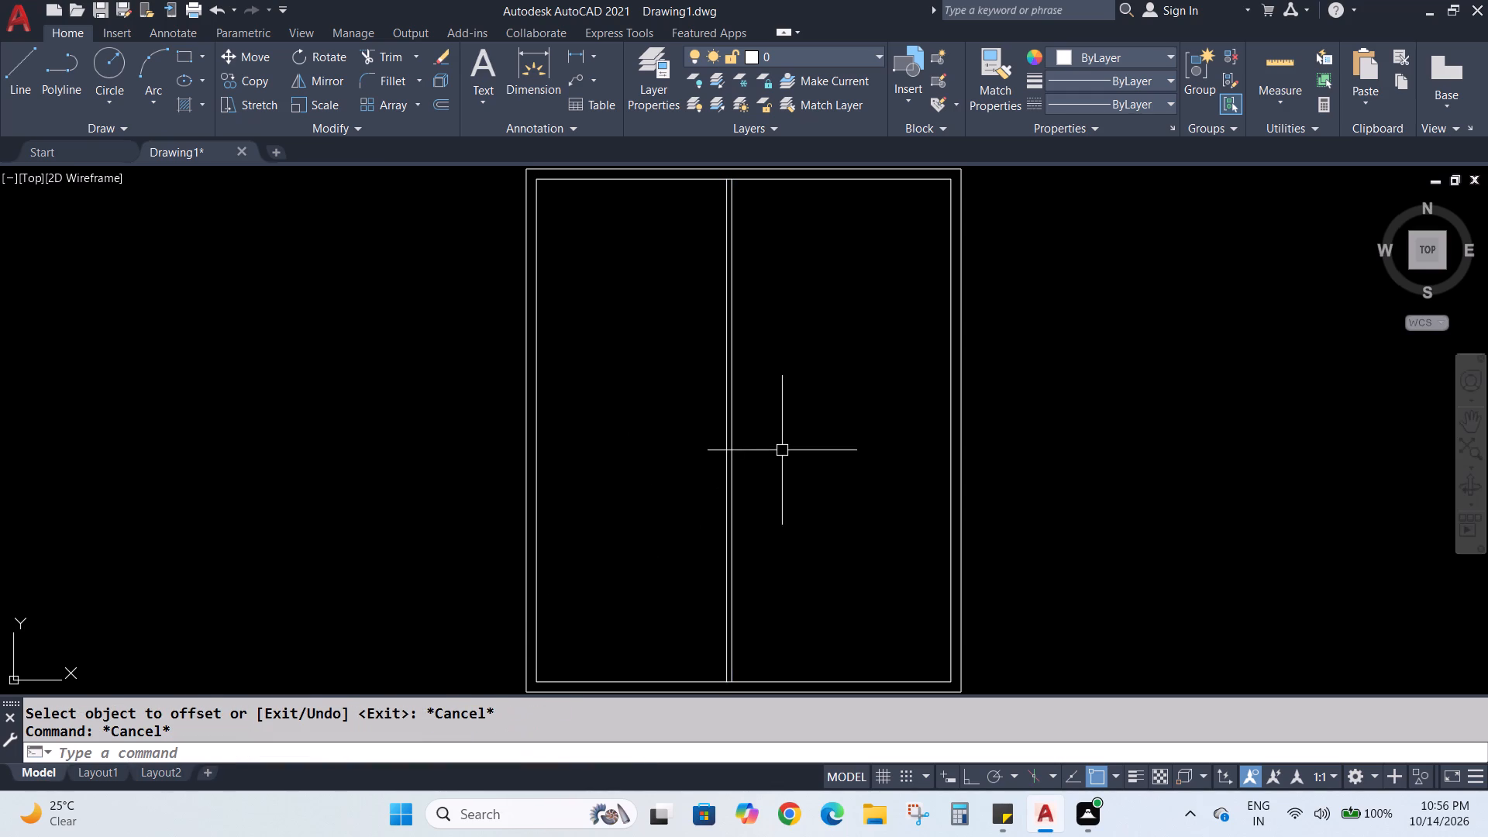
Offset the right-hand line of the first vertical partition 12' toward the right exterior wall.
key("o")
key("Return")
type("12")
key("apostrophe")
key("Return")
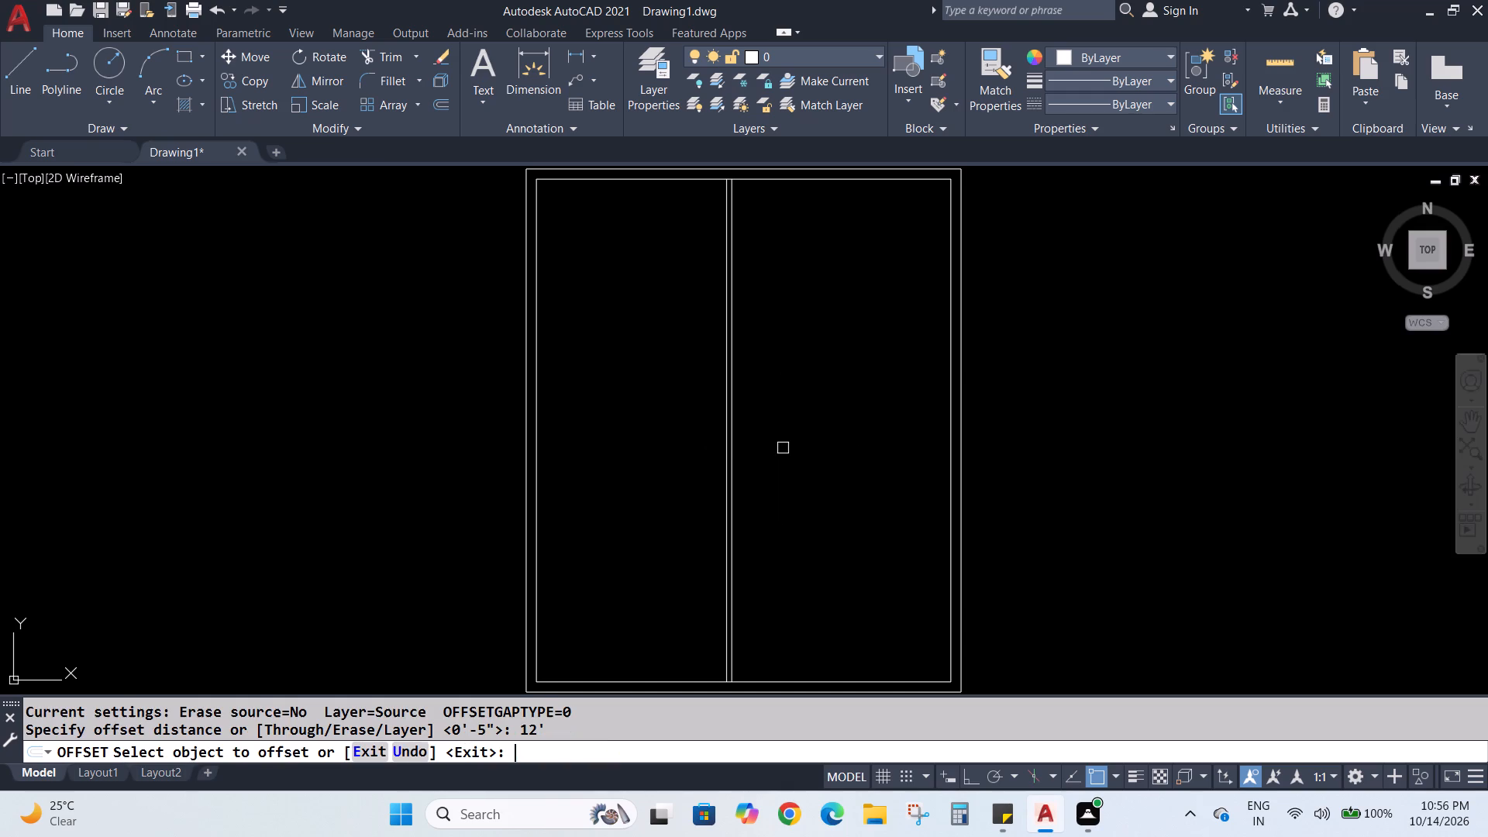
left_click(734, 396)
left_click(808, 384)
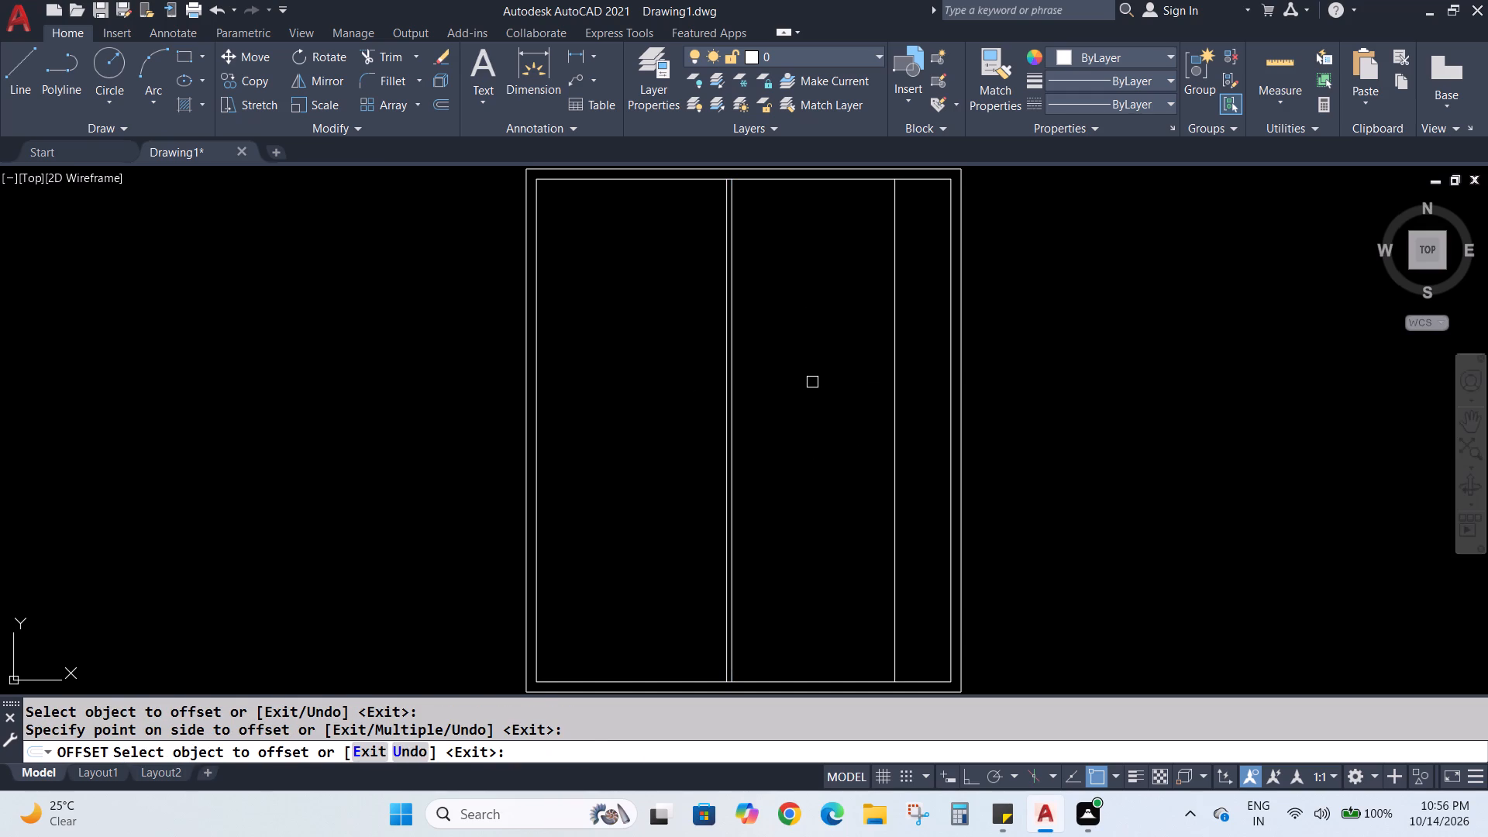
key("Escape")
key("Escape")
Offset the new vertical line 4.5" to the right to form the second interior partition's thickness.
key("o")
key("Return")
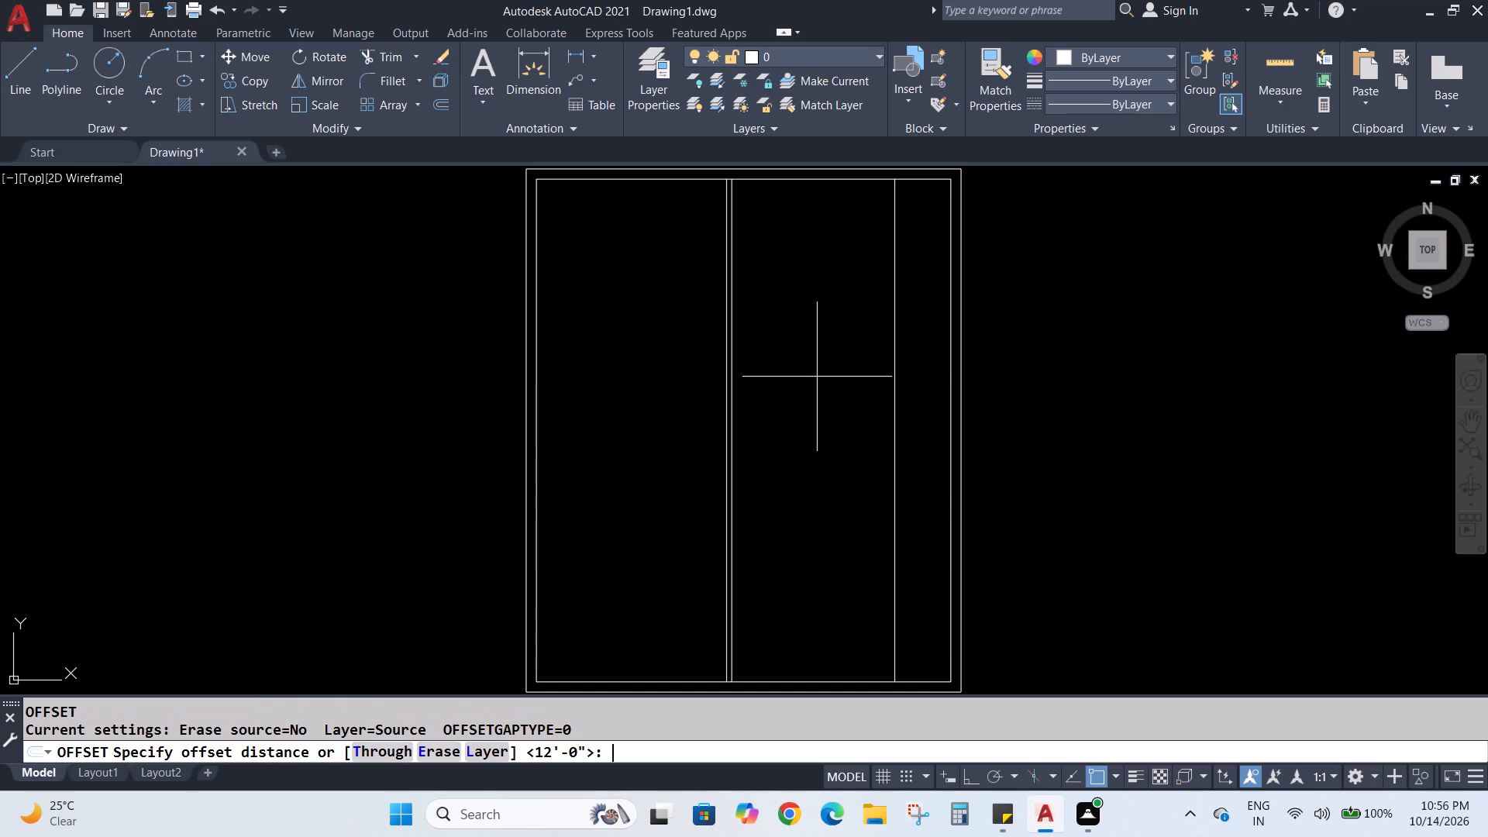
type("4.5\"")
key("Return")
left_click(897, 349)
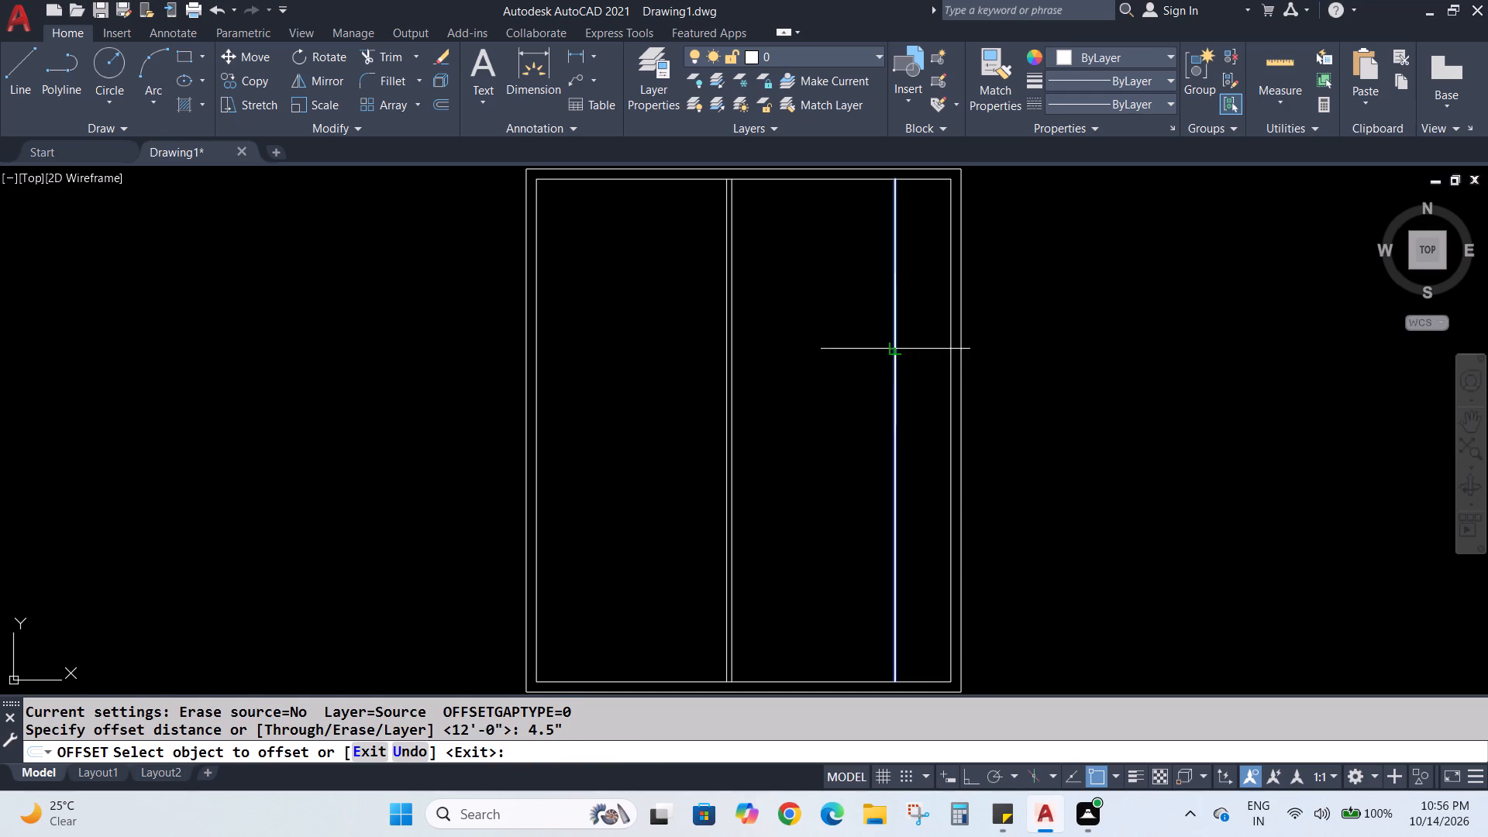
left_click(917, 340)
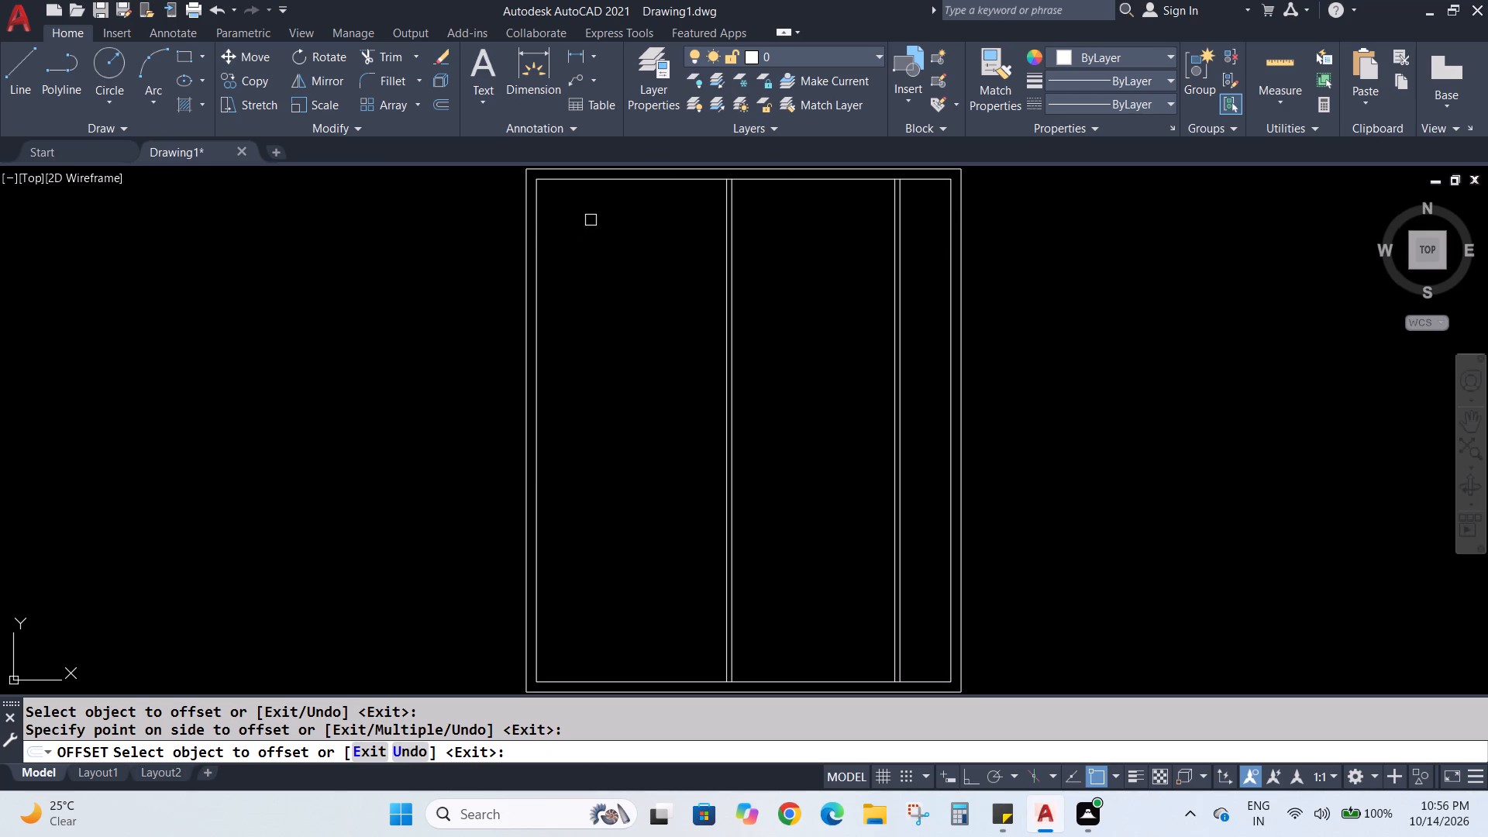
key("Escape")
key("Escape")
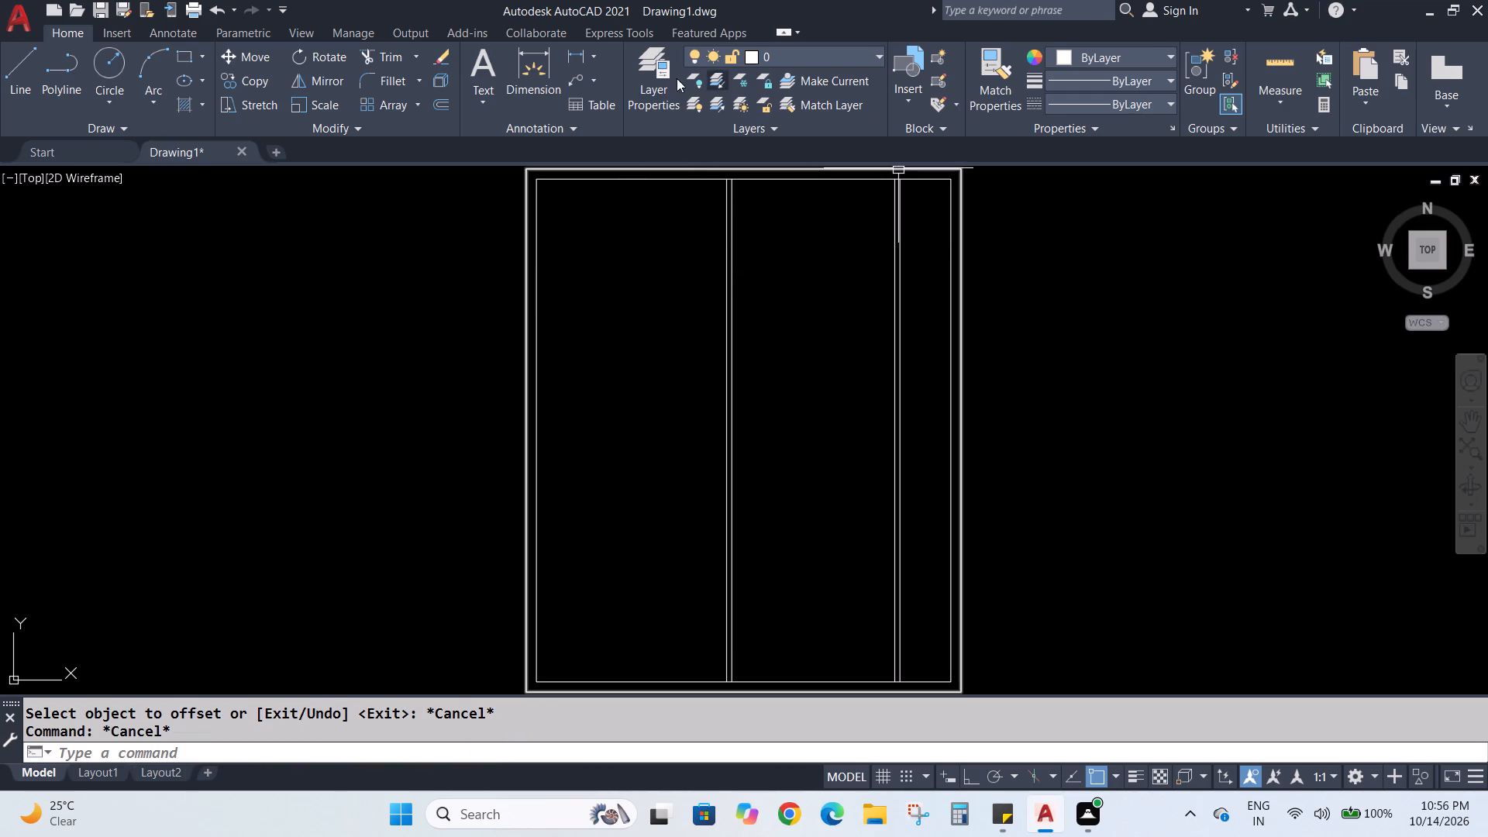
Add a linear dimension above the plan from the second partition's right face to the right exterior wall's inner corner.
left_click(582, 53)
scroll(895, 198, "up", 2)
middle_click_drag(925, 200, 919, 273)
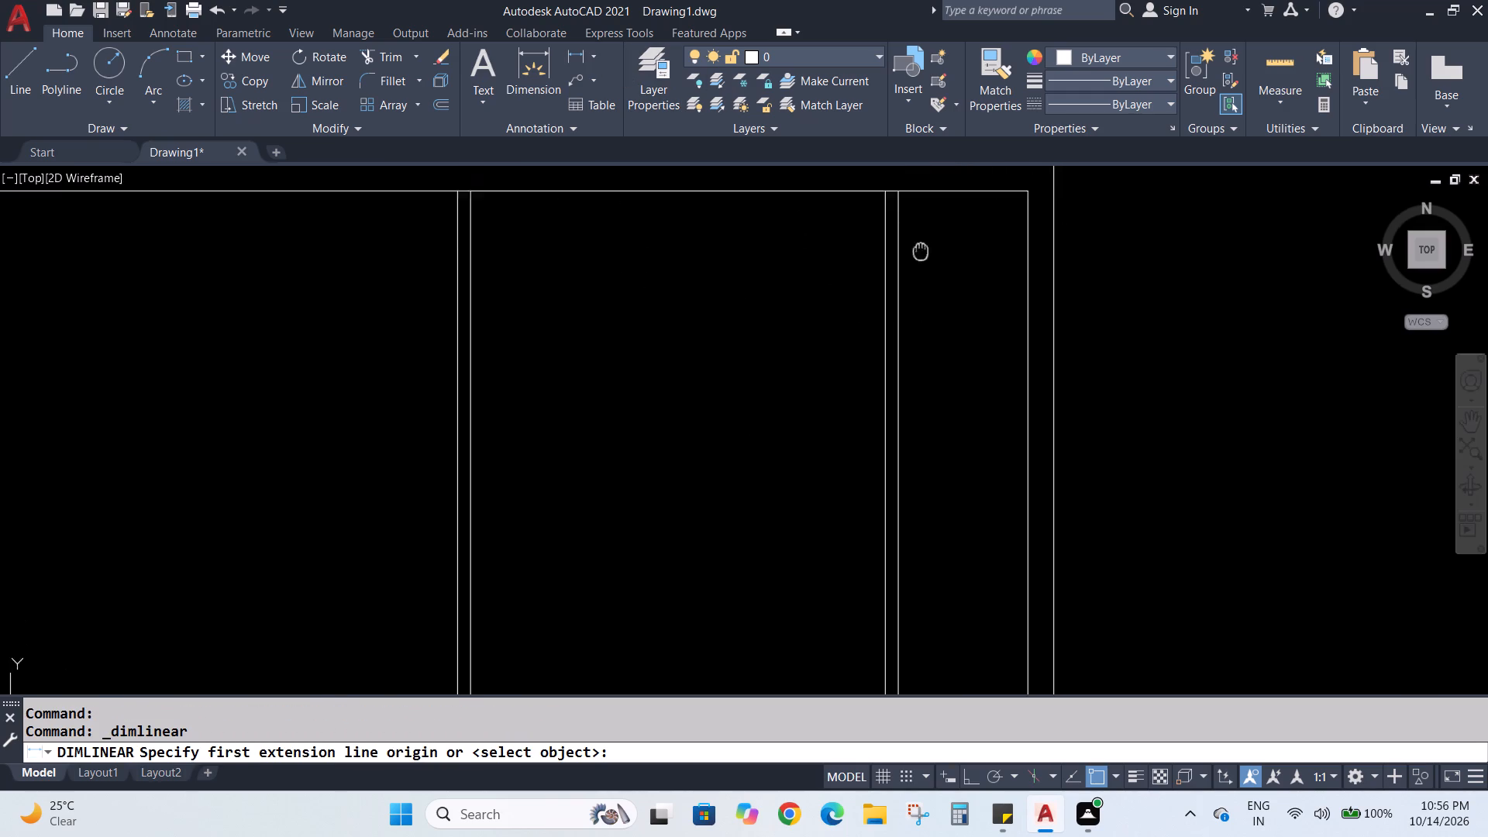
middle_click_drag(919, 273, 883, 454)
left_click(861, 405)
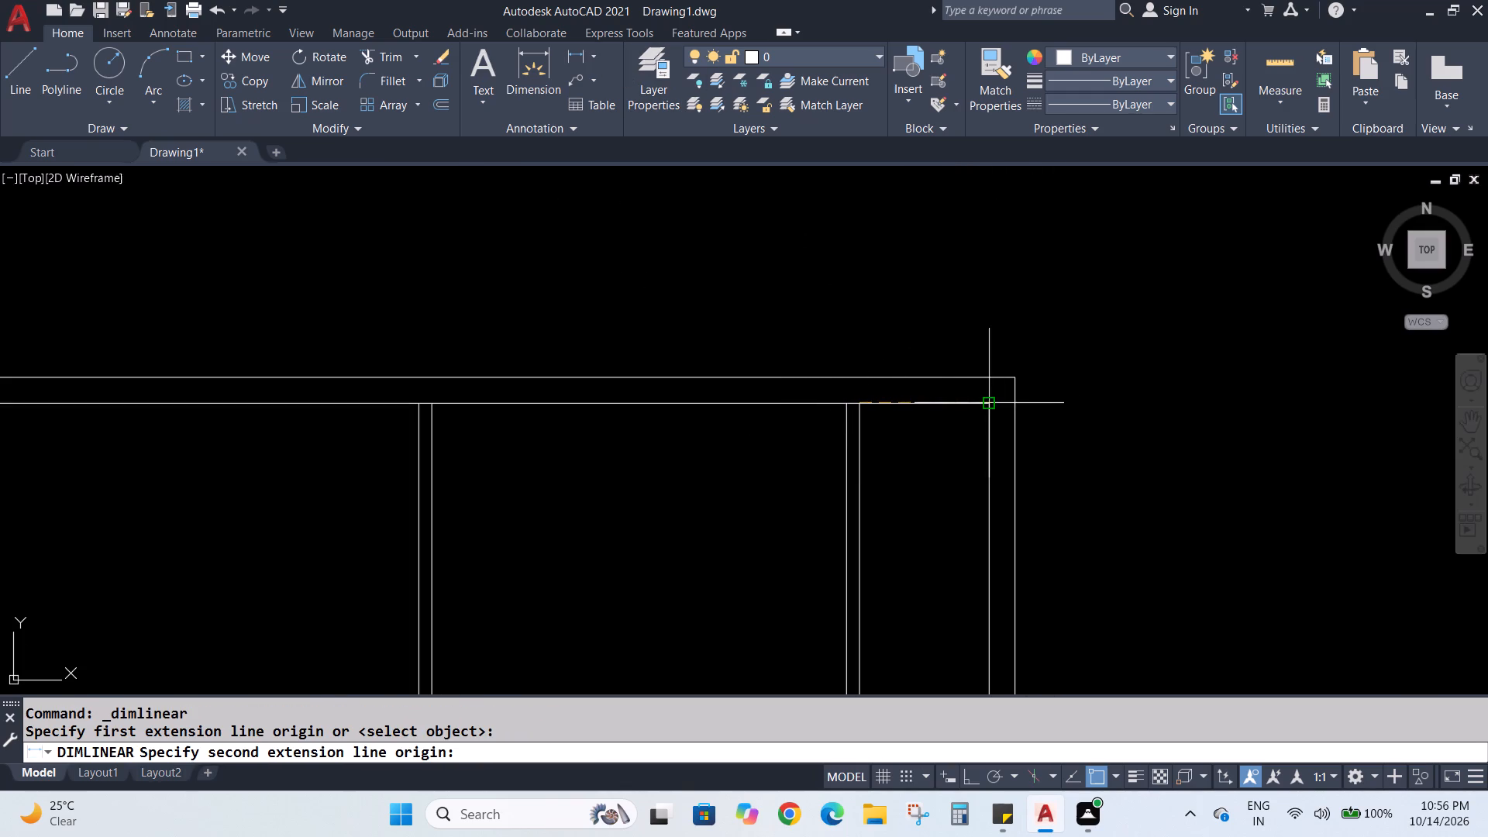
left_click(991, 402)
left_click(966, 309)
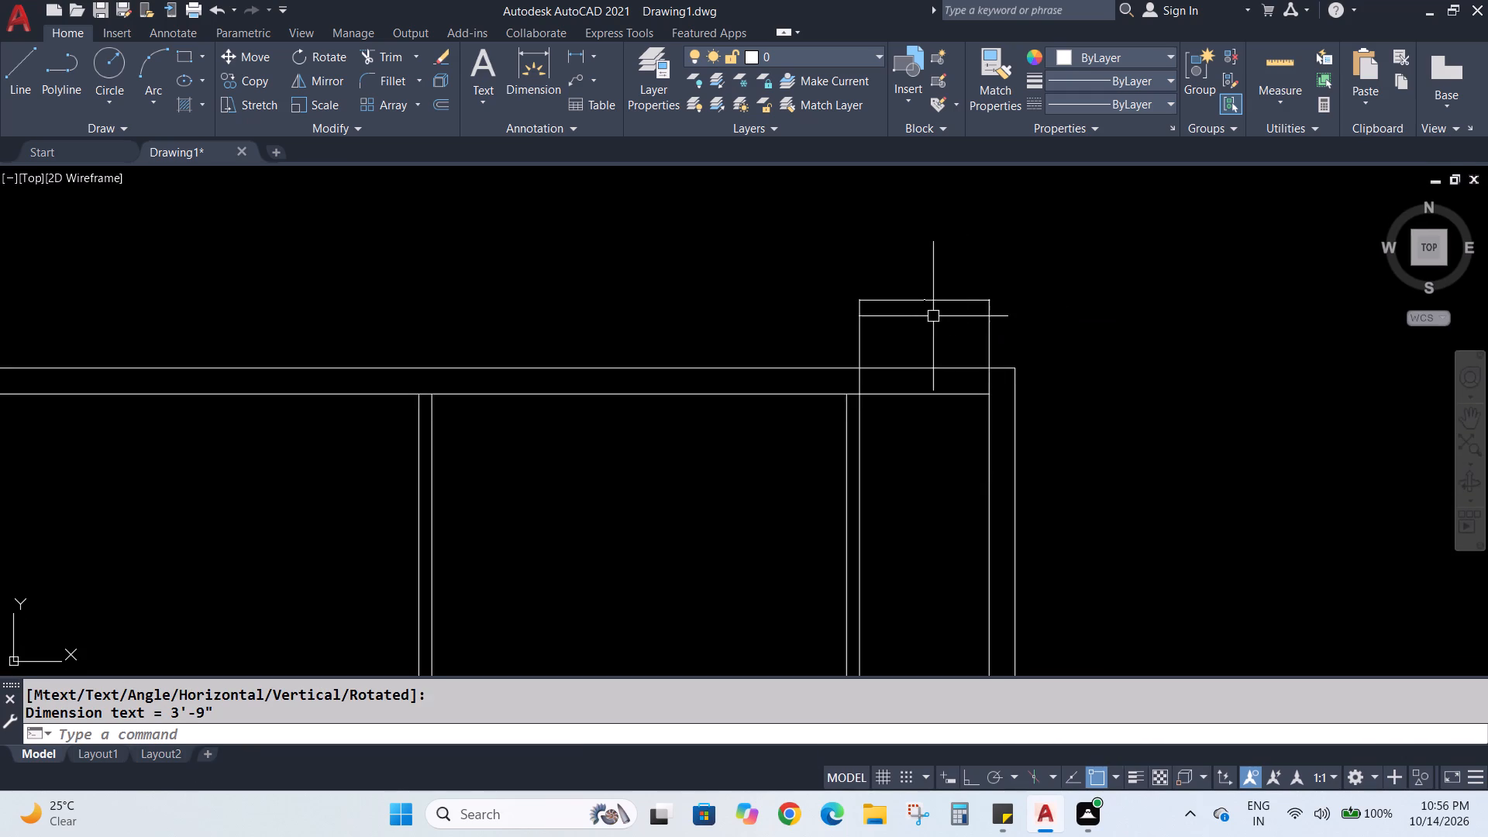
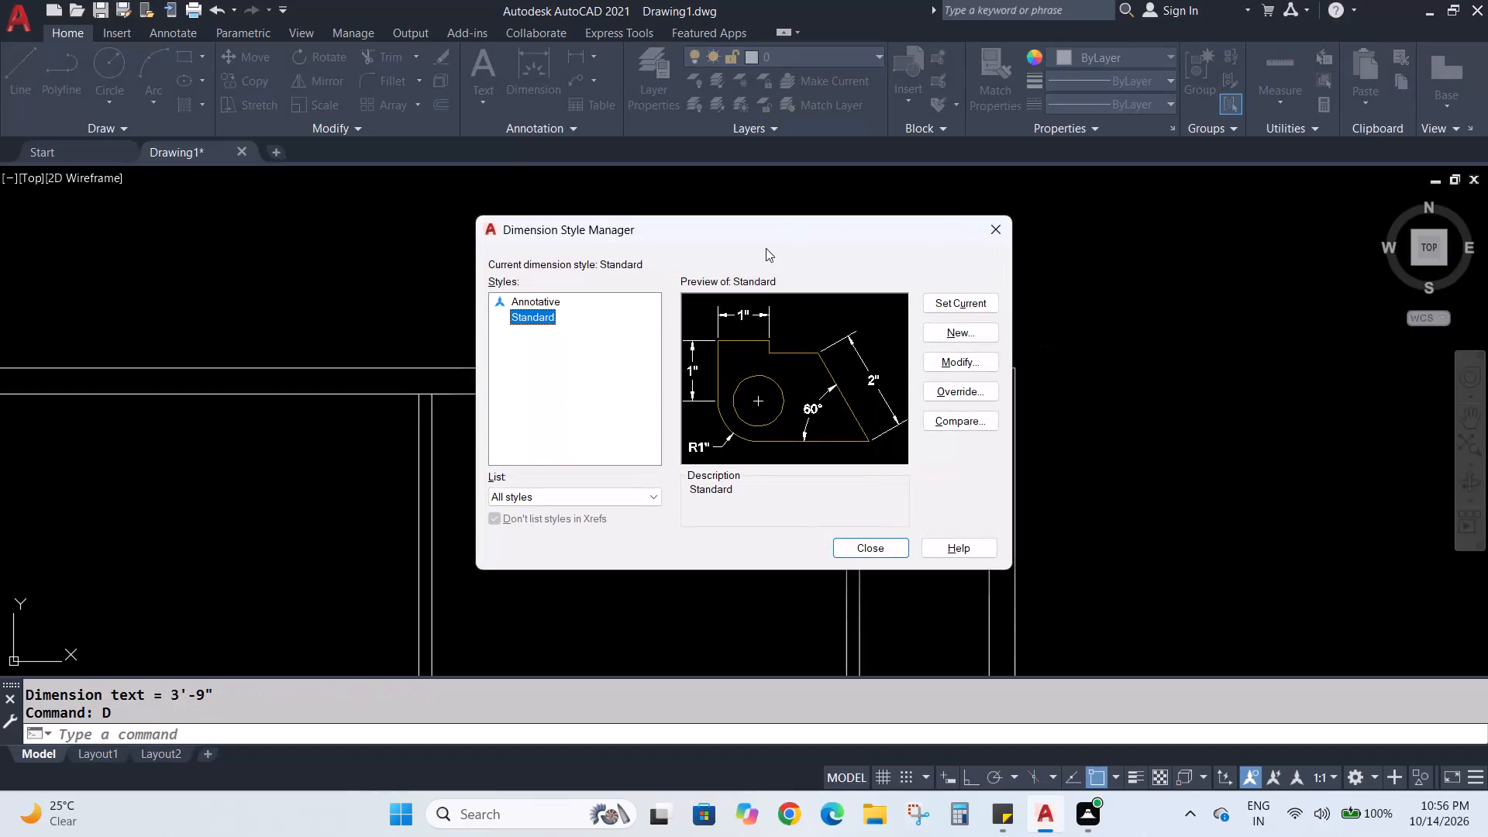
Modify the Standard dimension style to a 0'-10.18" arrow size and 0'-10.18" text height, and set it current.
left_click(959, 361)
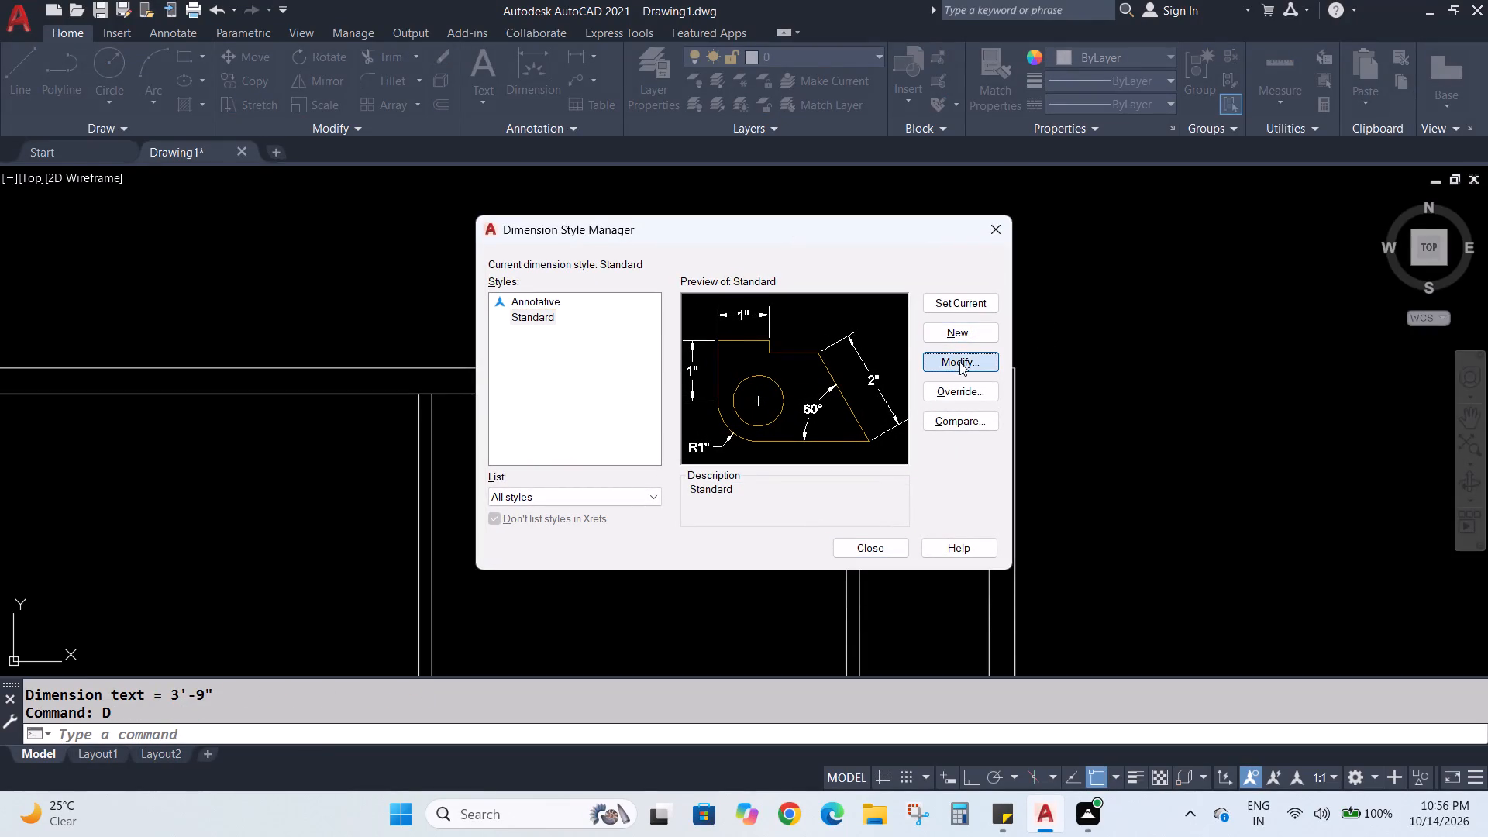
left_click(553, 199)
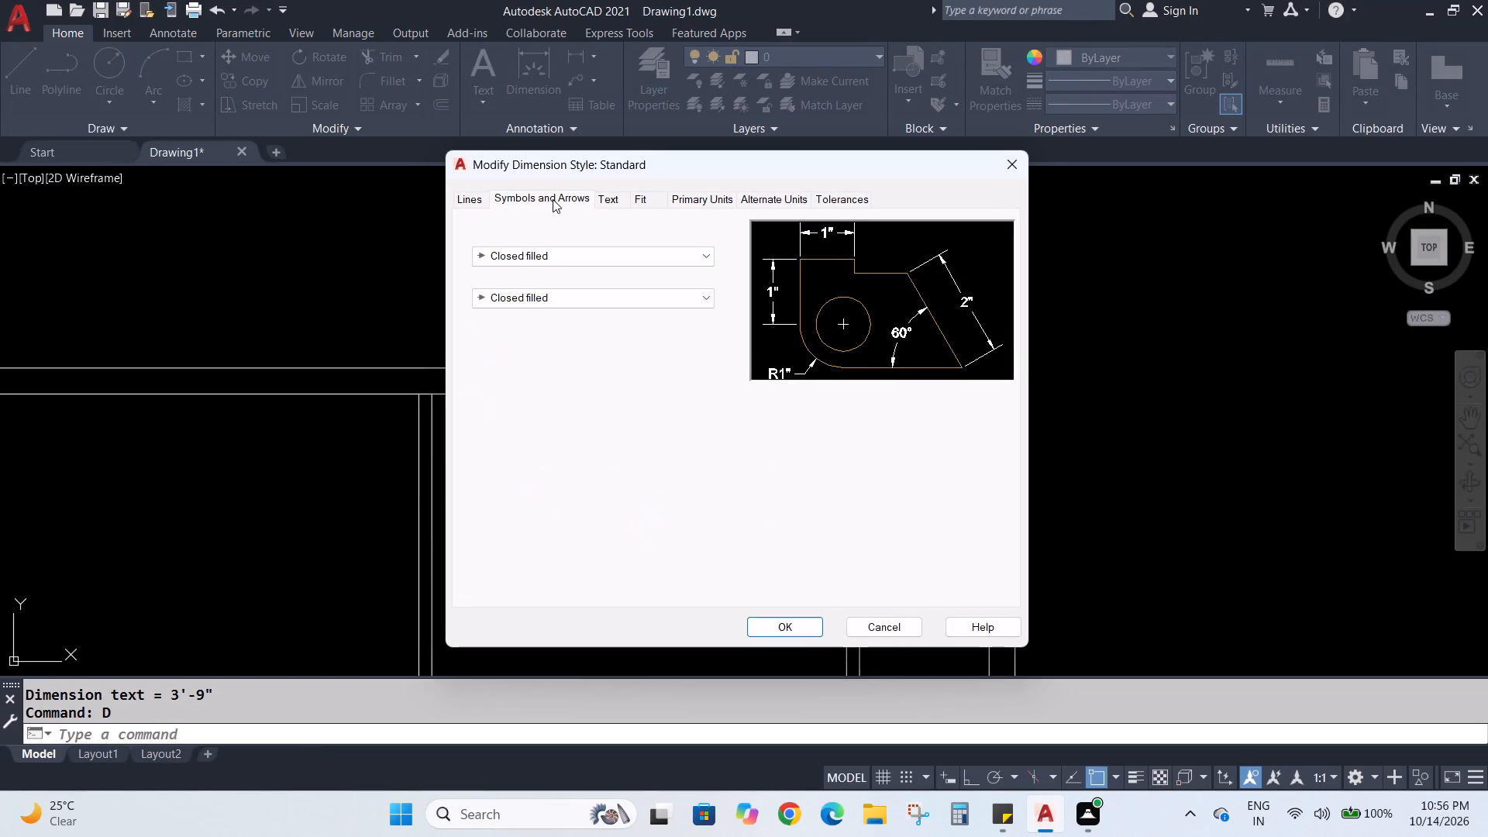
left_click(538, 387)
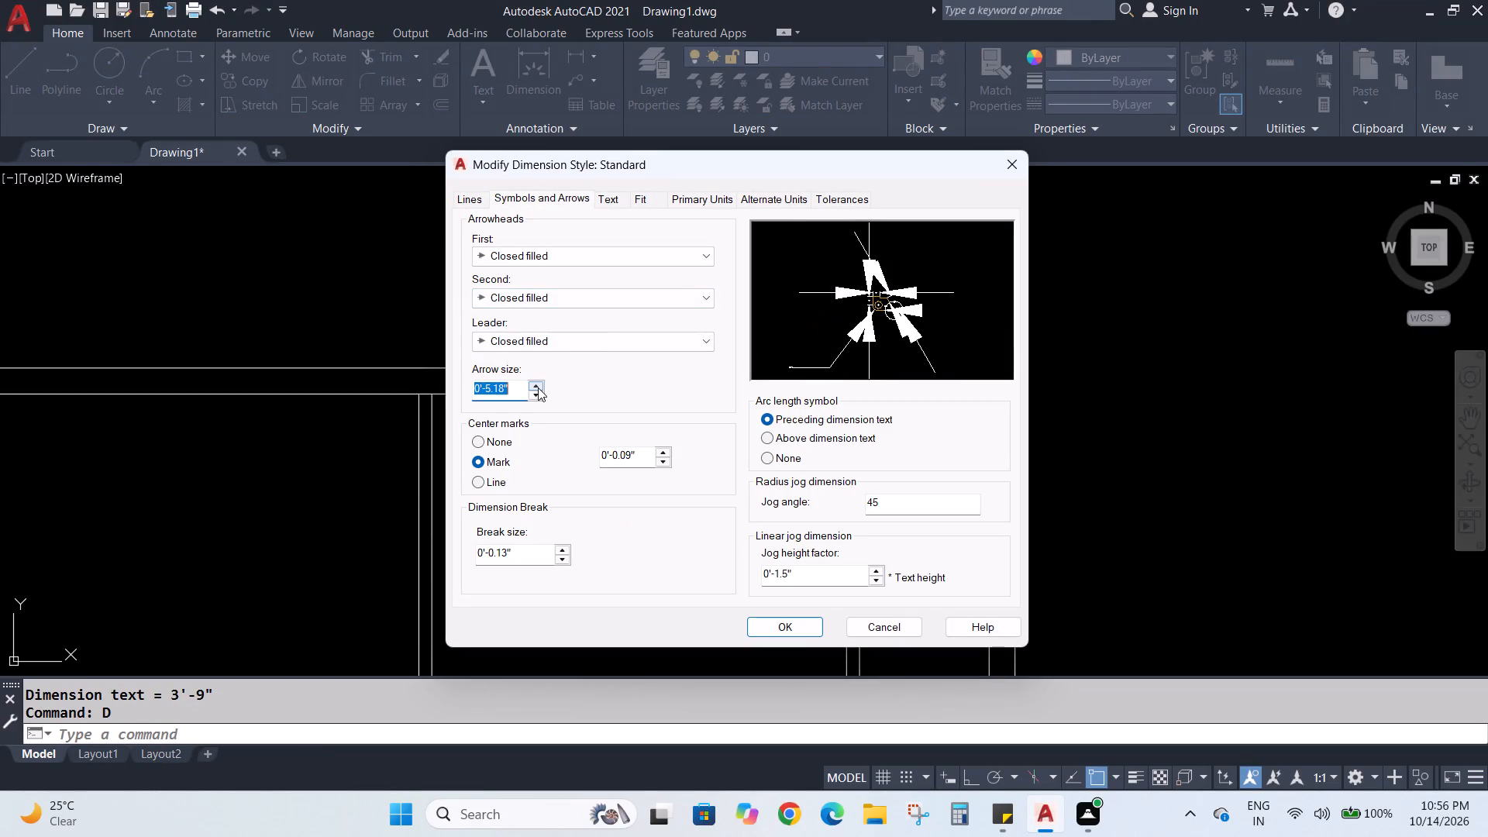
left_click(611, 198)
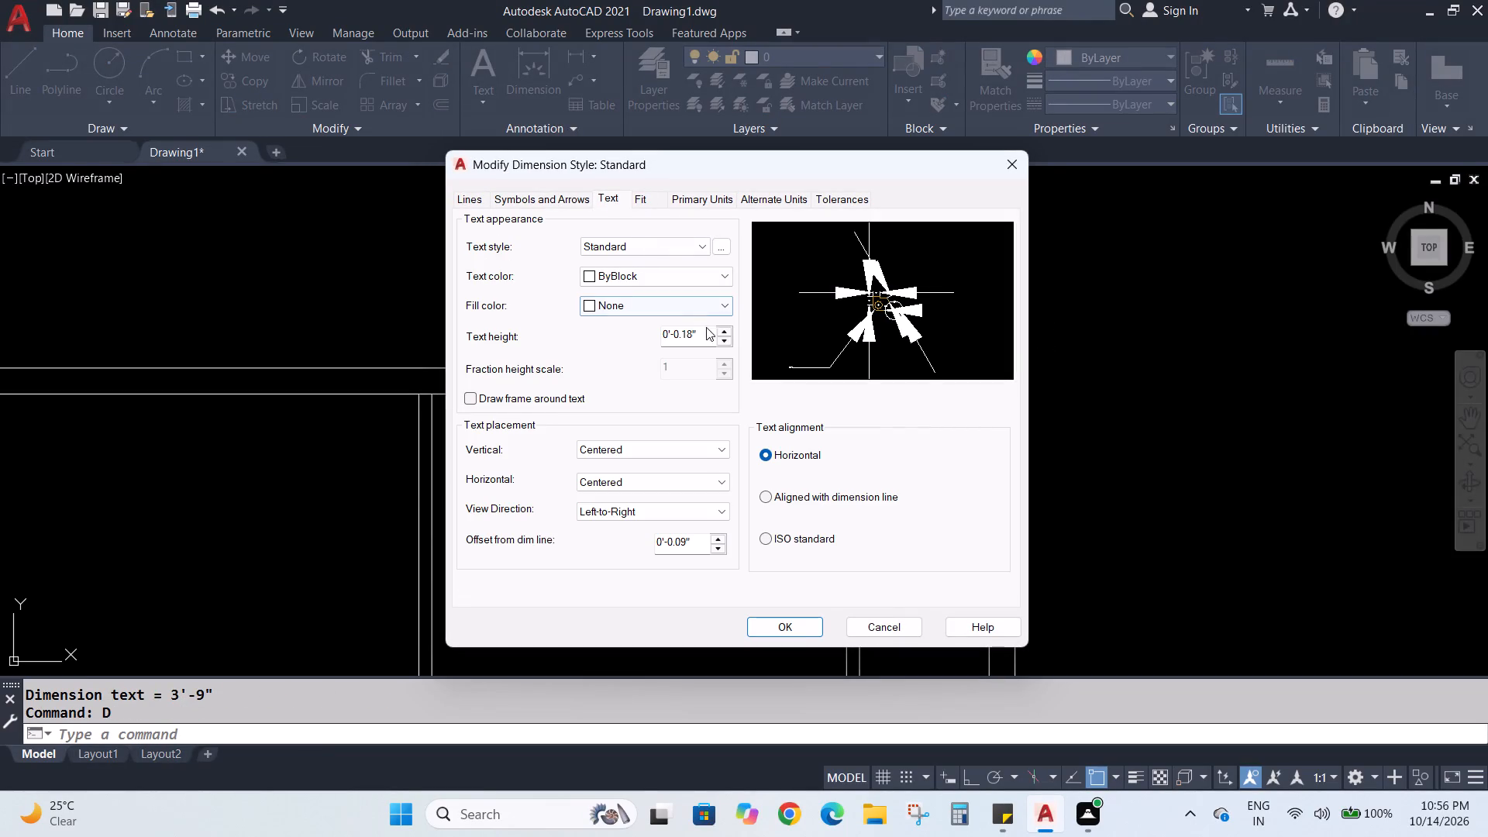
left_click(722, 335)
left_click(722, 335)
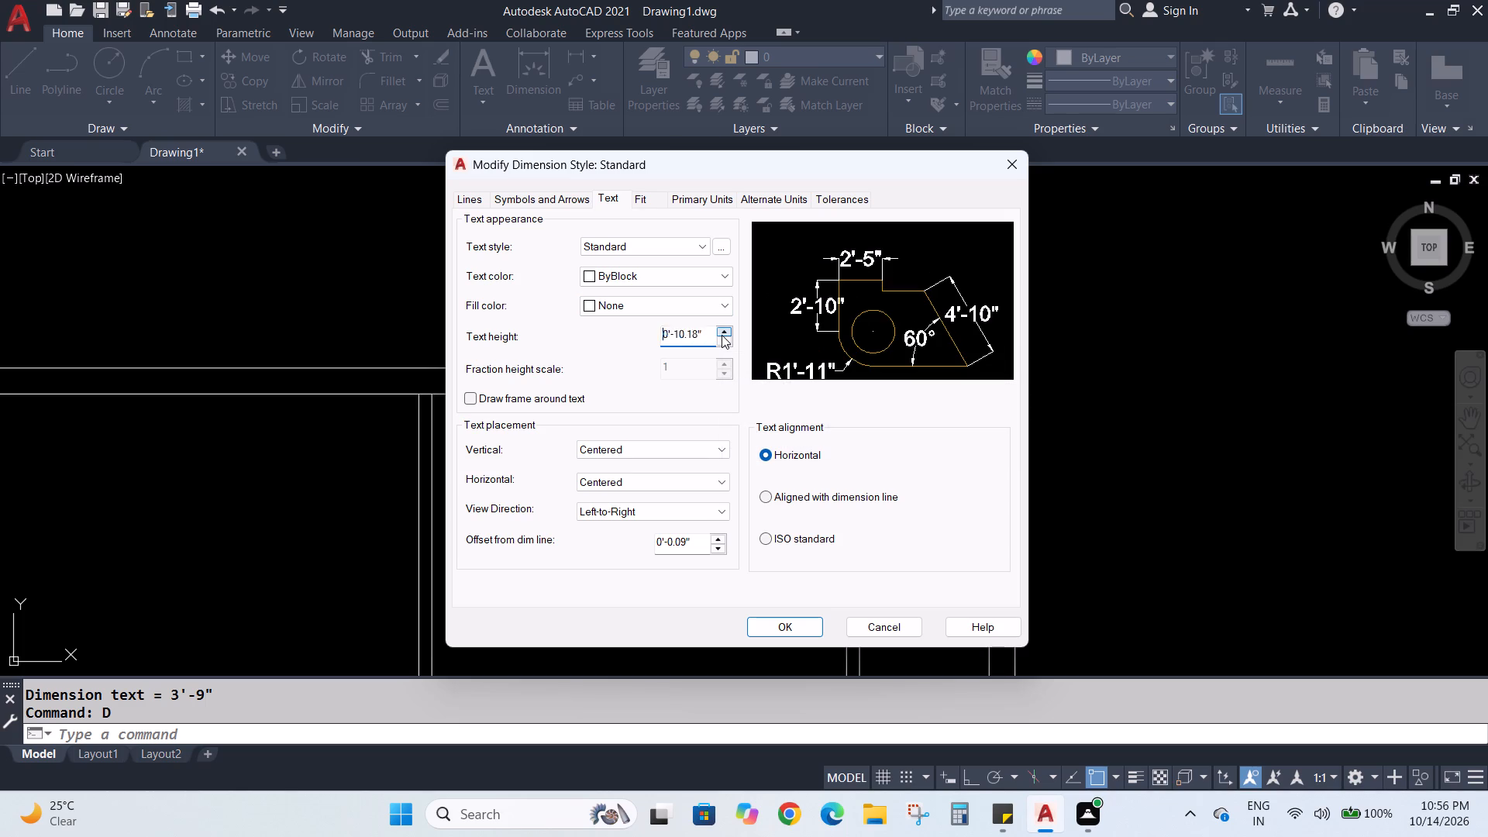
left_click(542, 198)
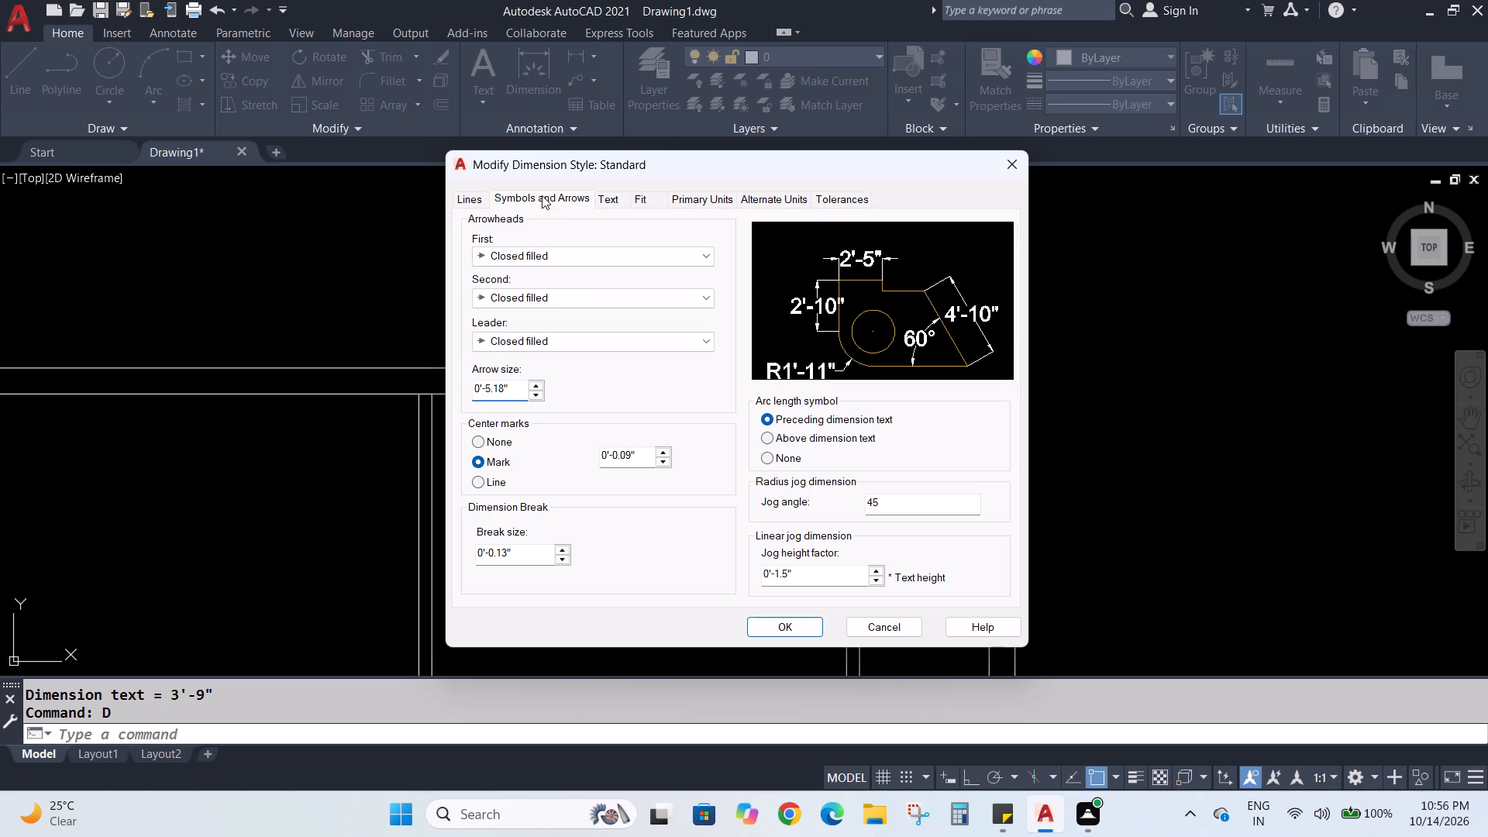
left_click(540, 384)
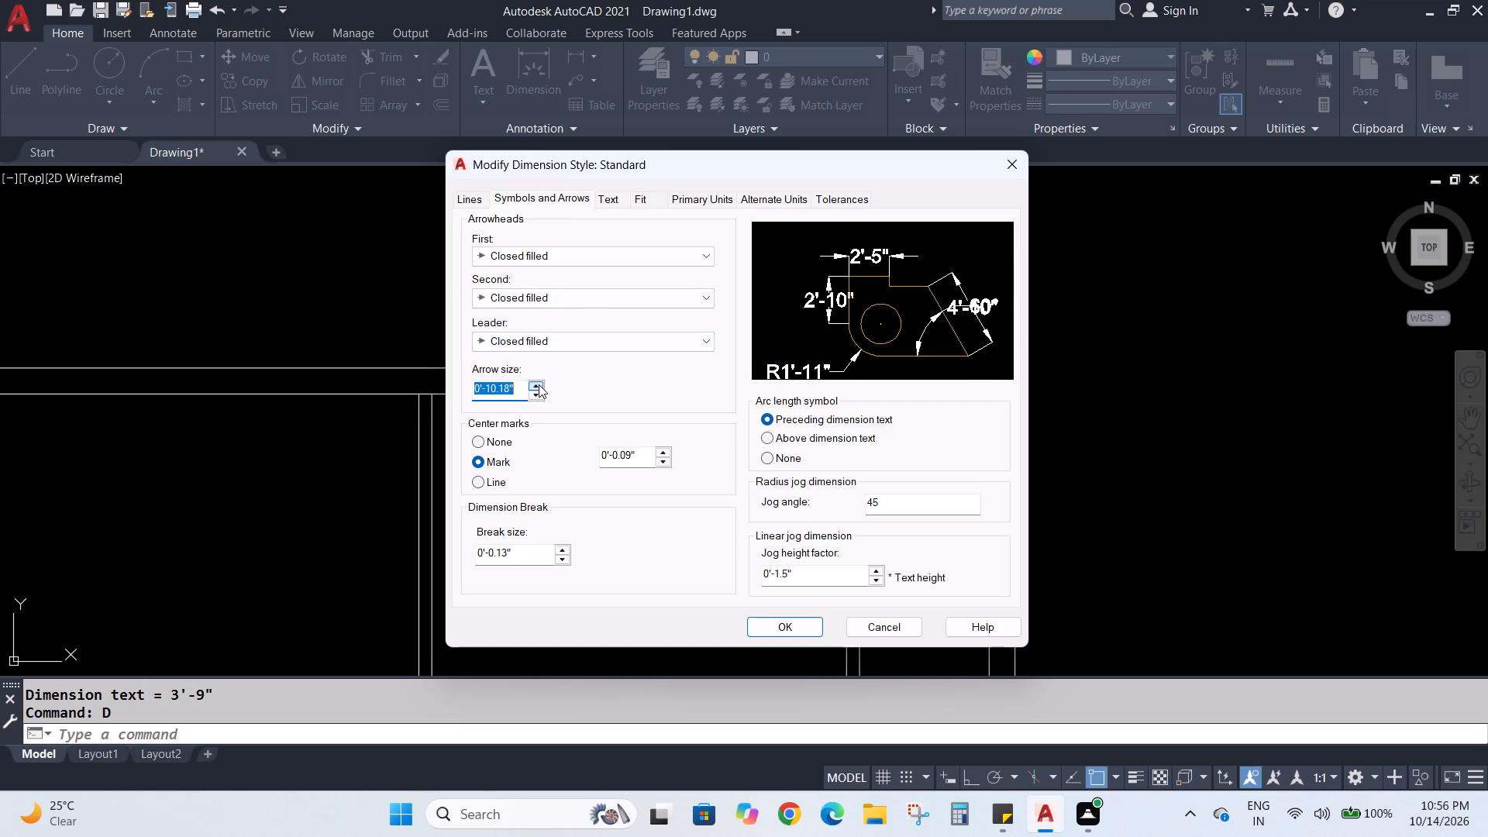
left_click(786, 631)
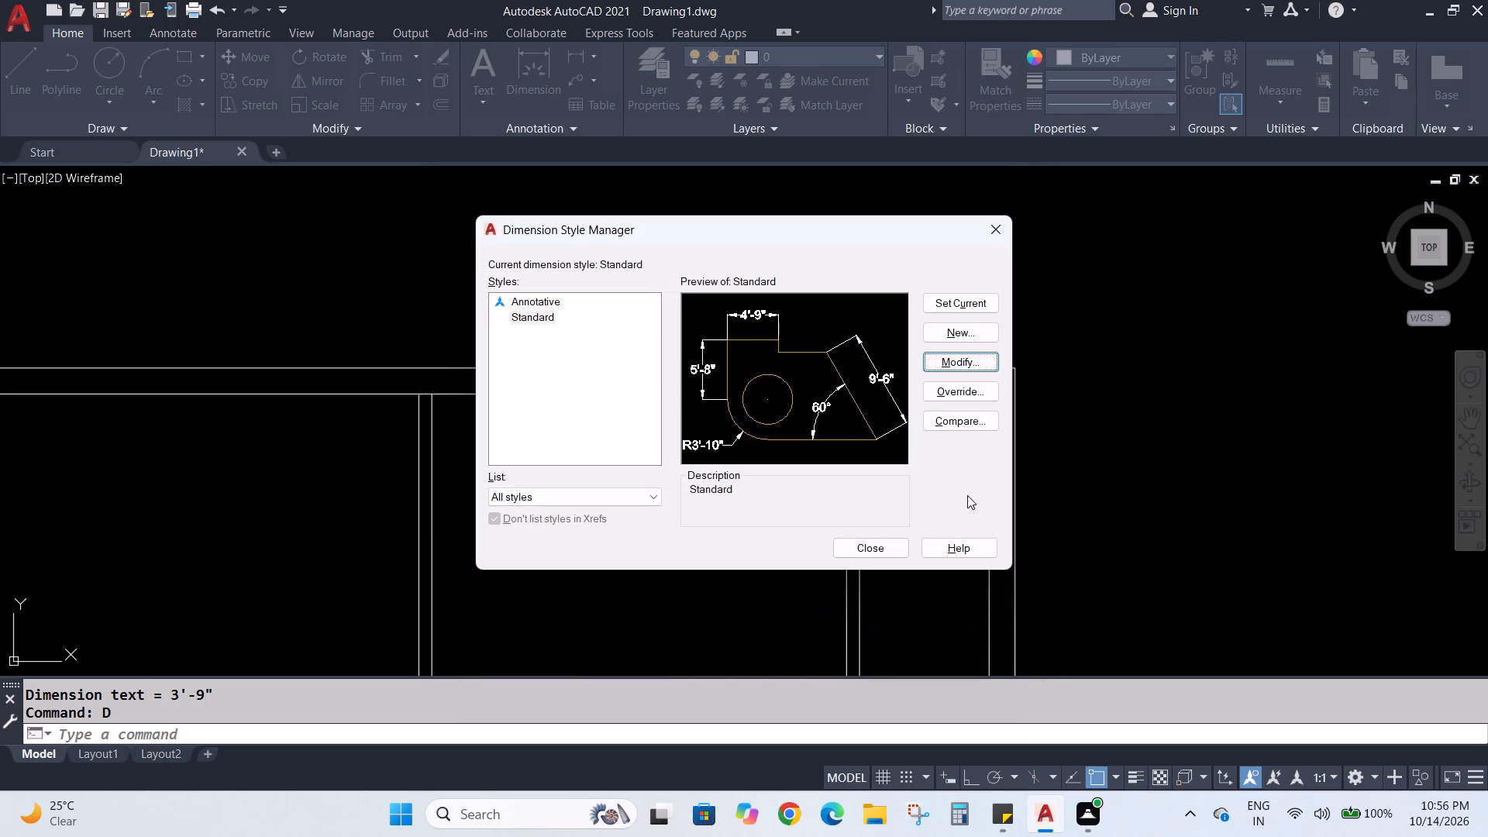
left_click(964, 305)
left_click(852, 542)
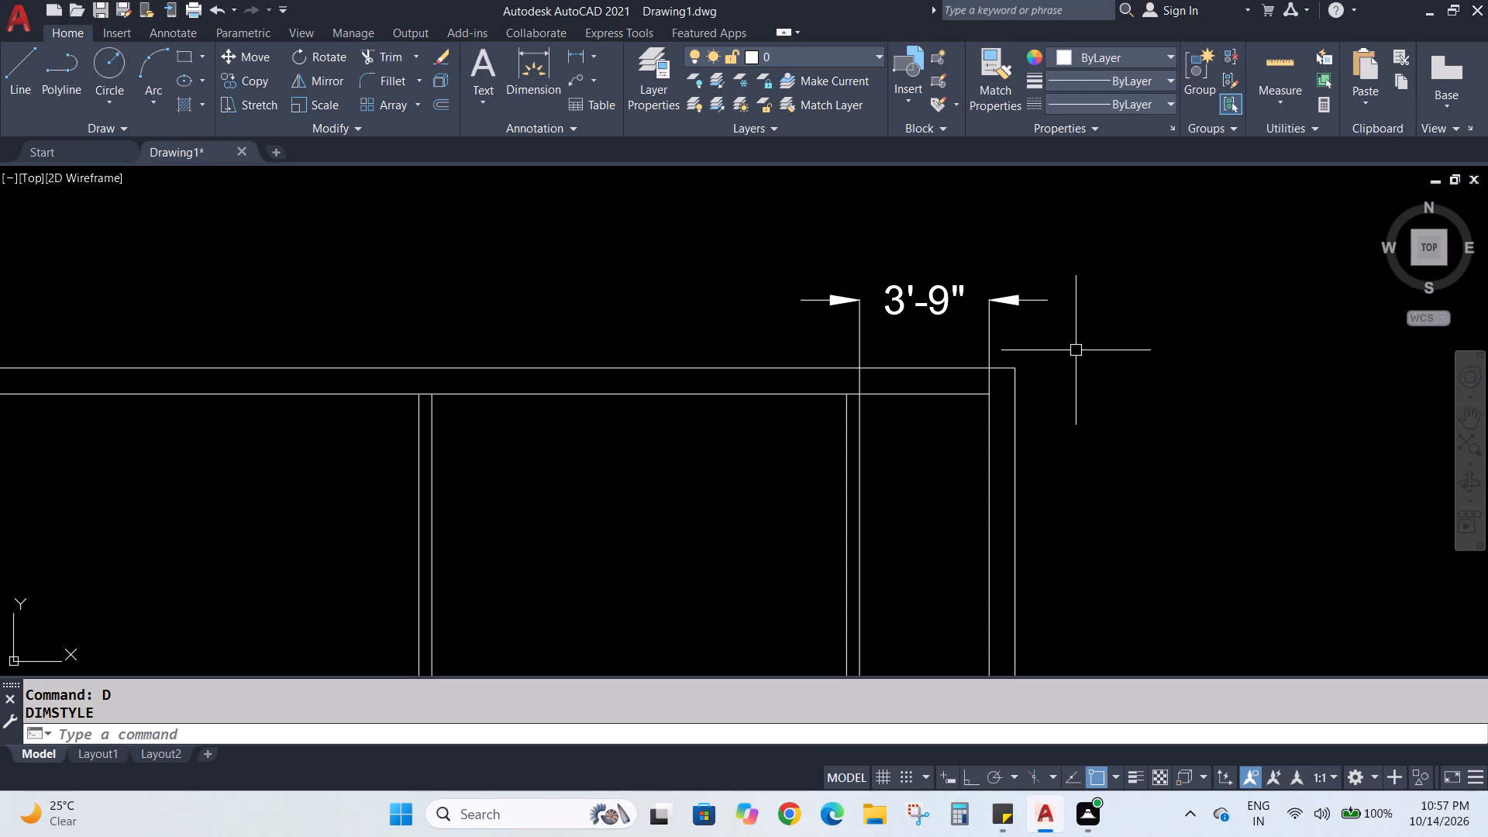
Delete the linear dimension above the plan's upper right corner.
scroll(1237, 356, "down", 2)
scroll(1135, 398, "down", 1)
key("grave")
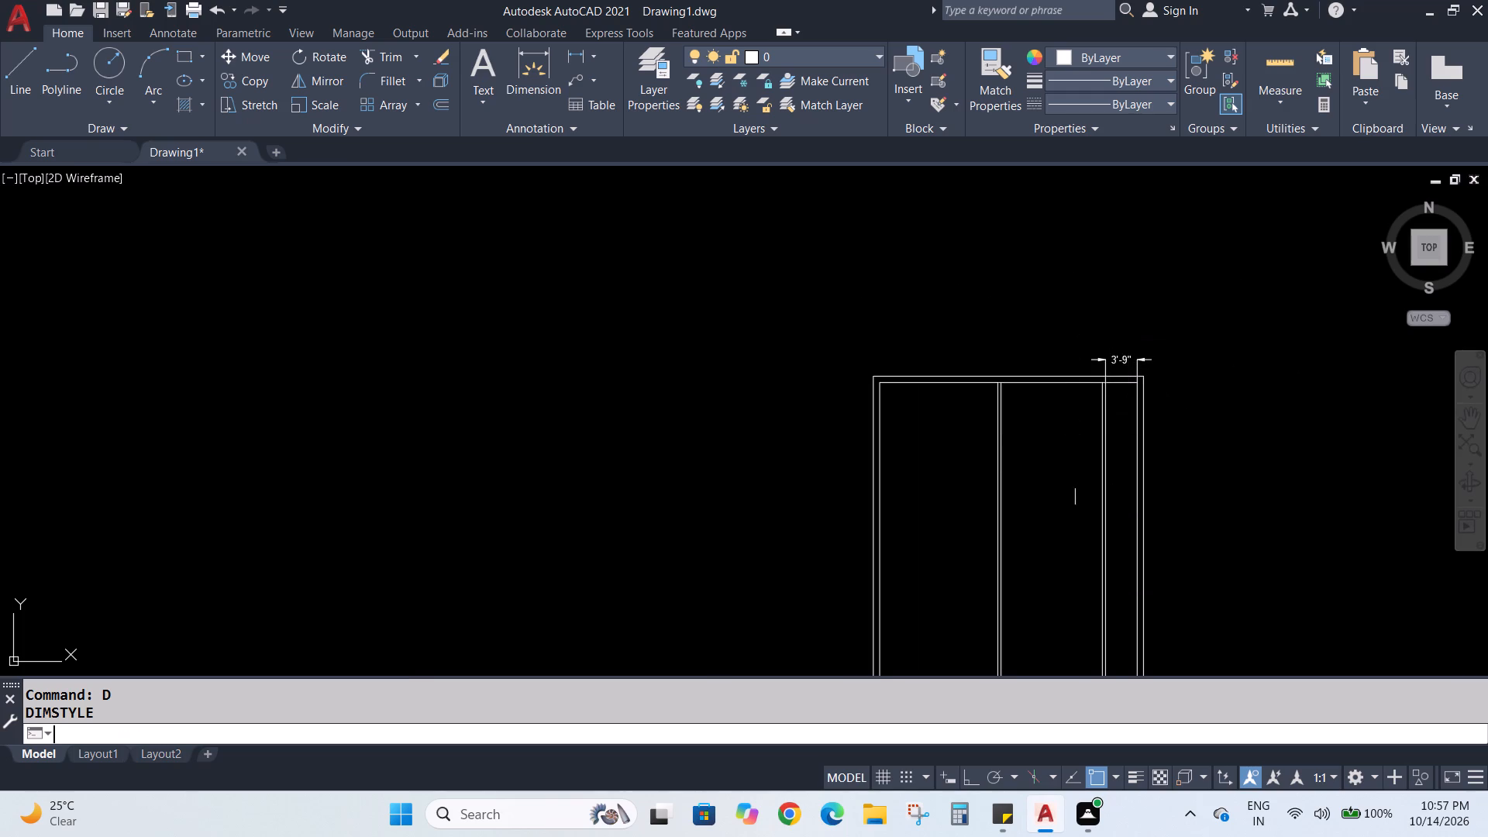
key("grave")
middle_click_drag(1183, 443, 947, 380)
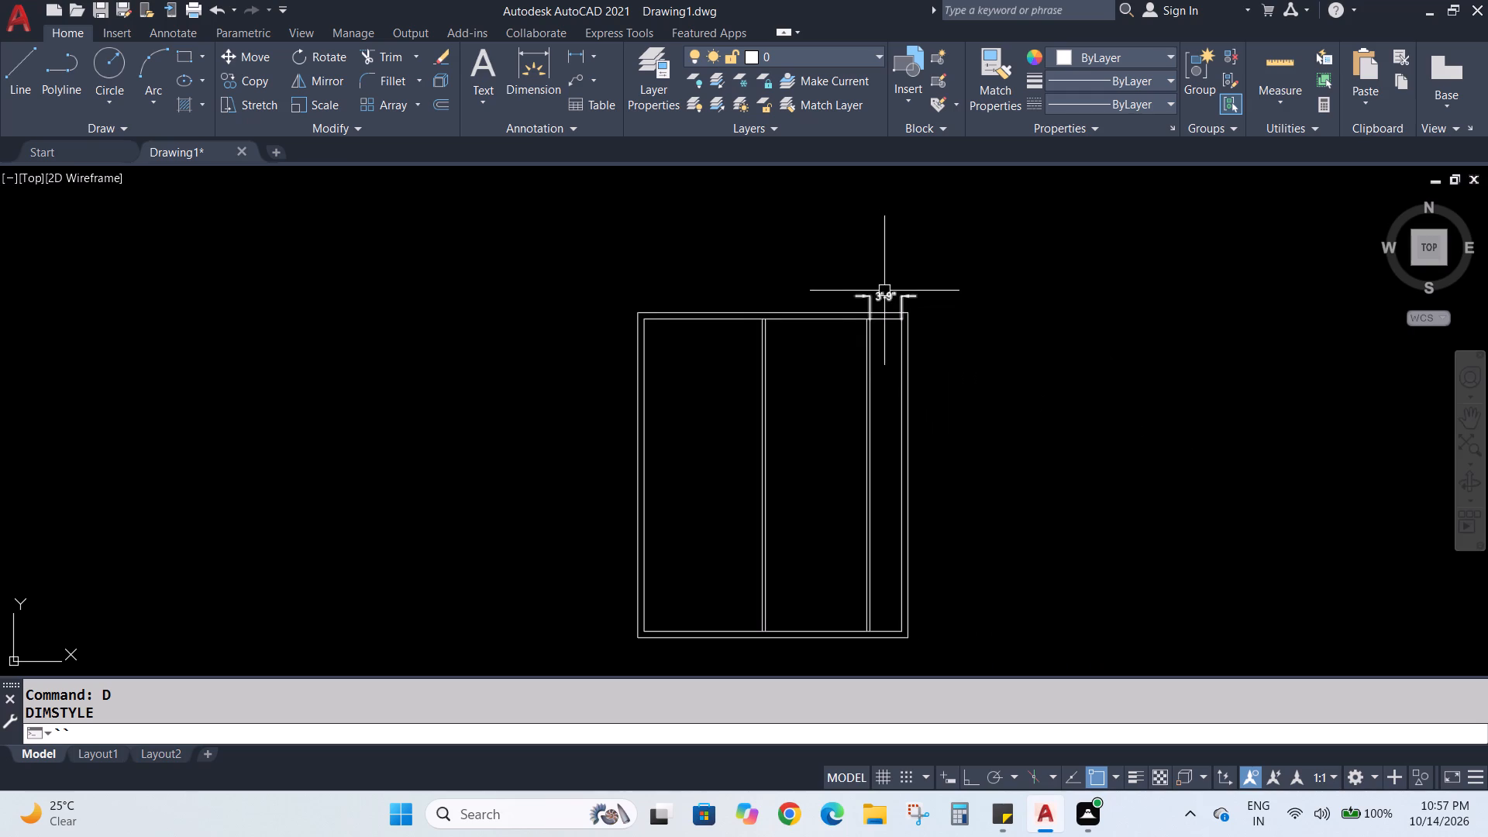
left_click(884, 294)
key("Delete")
left_click(880, 295)
key("Delete")
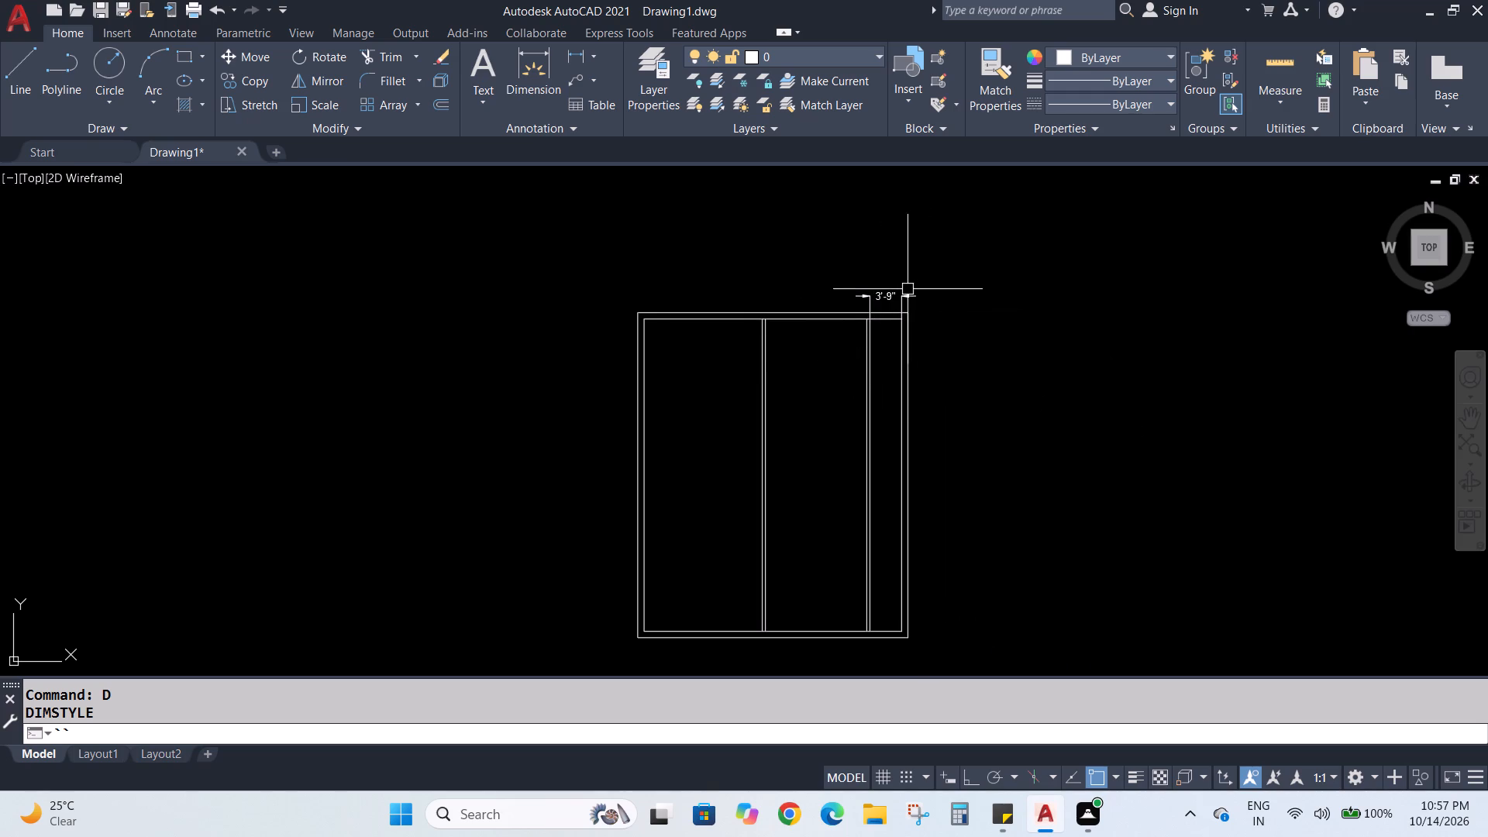
left_click(887, 300)
left_click(887, 298)
key("Delete")
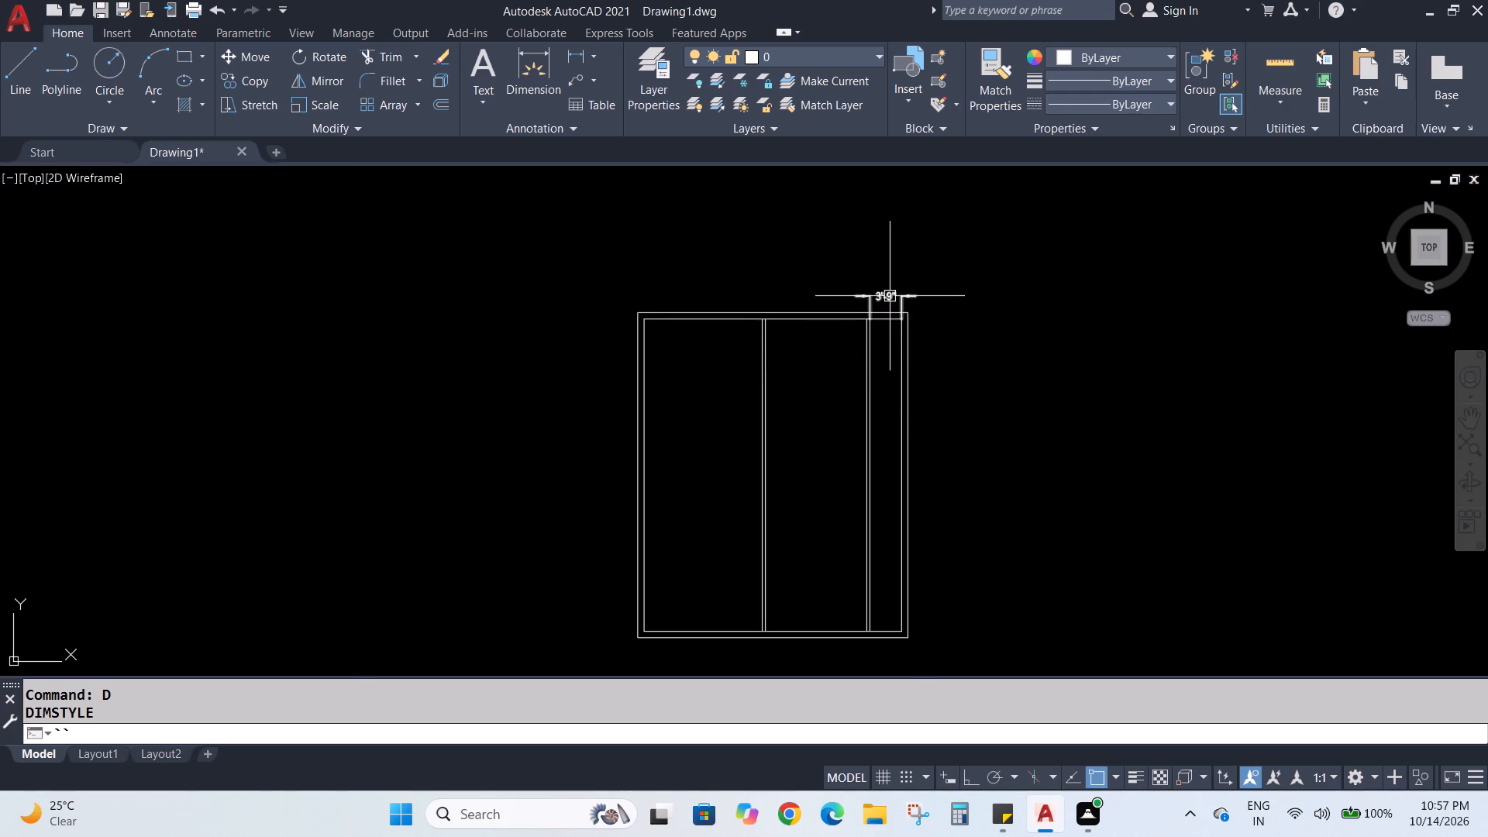
scroll(897, 295, "up", 6)
left_click(841, 301)
left_click(821, 306)
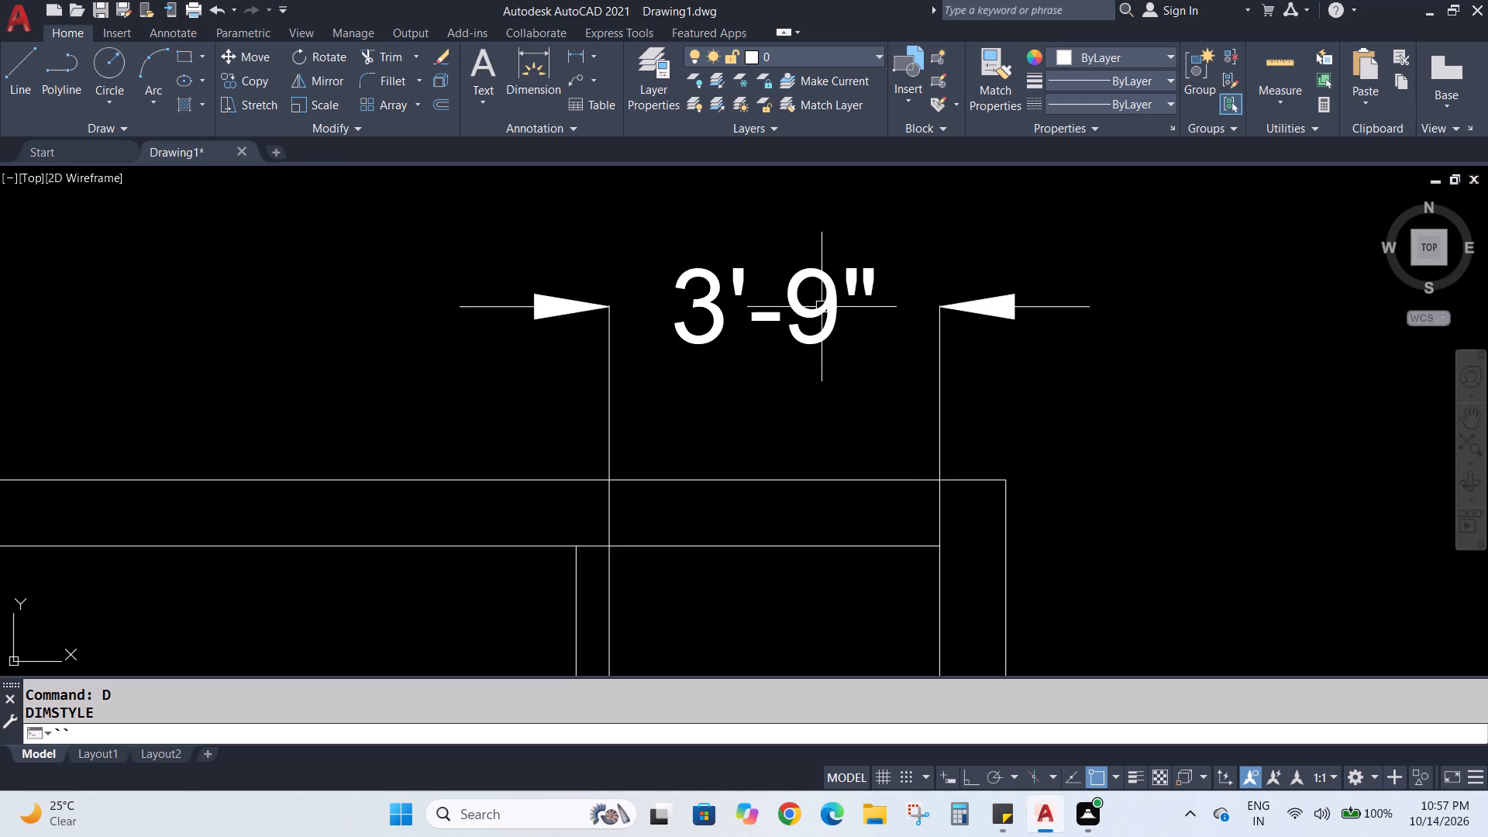
key("Escape")
key("Escape")
key("Escape")
key("Escape")
left_click(837, 308)
key("Delete")
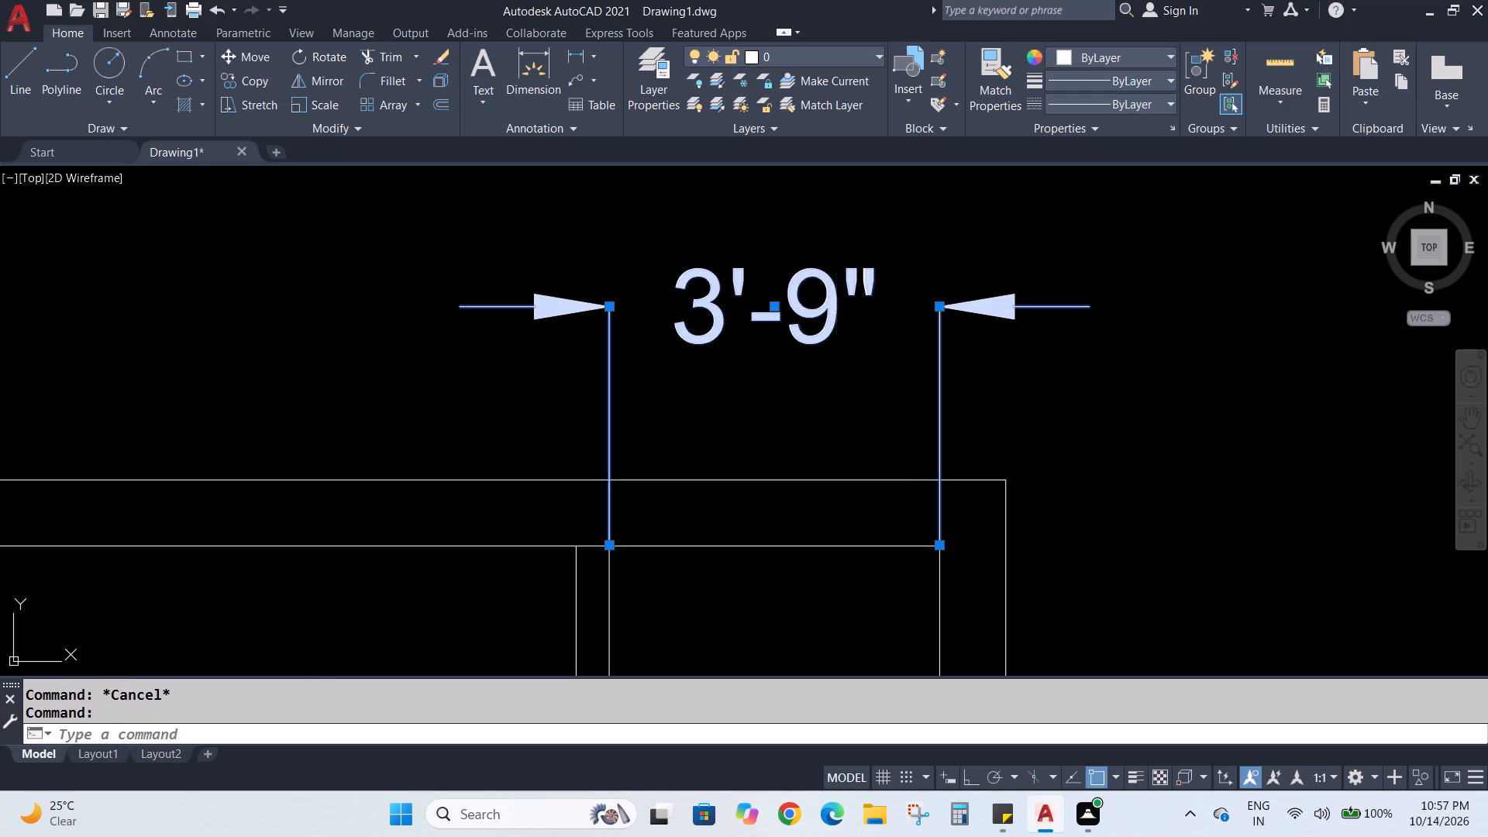
Trim away all four lines of the two vertical interior partitions.
scroll(837, 308, "down", 5)
scroll(633, 435, "up", 2)
scroll(536, 379, "down", 3)
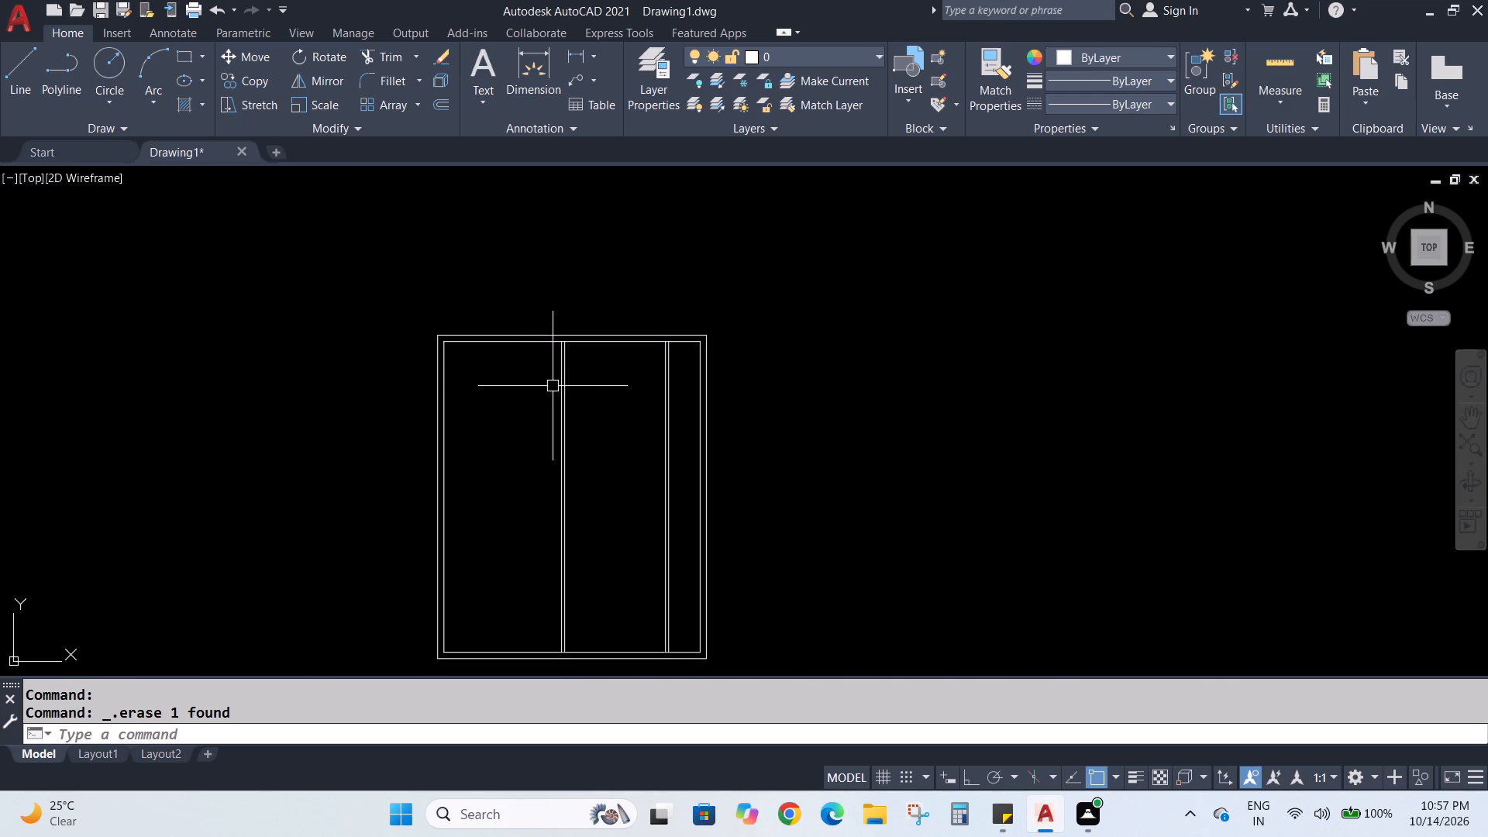
type("TR")
key("Return")
left_click_drag(508, 395, 660, 413)
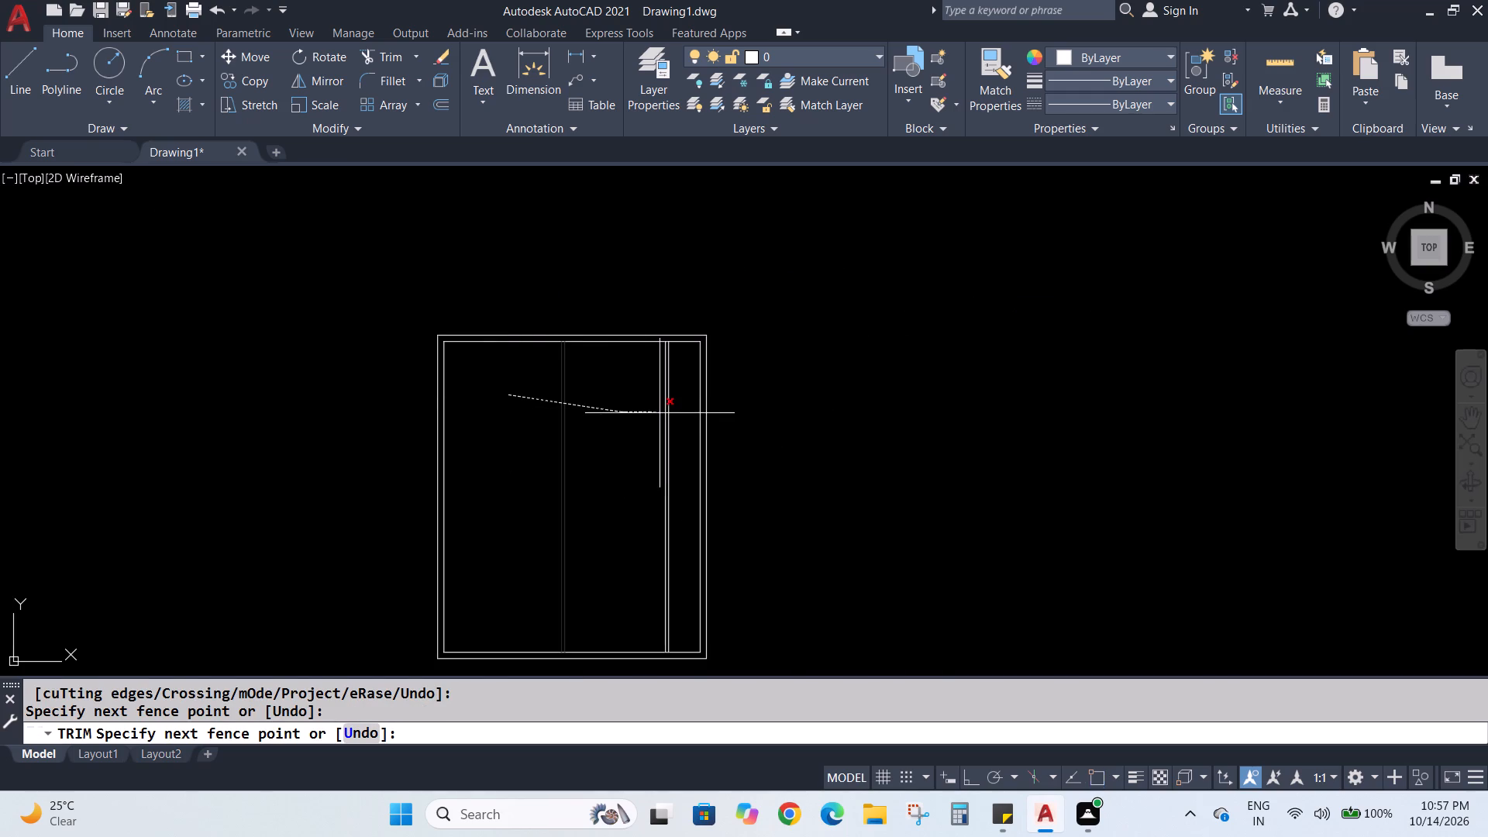
left_click_drag(660, 413, 672, 417)
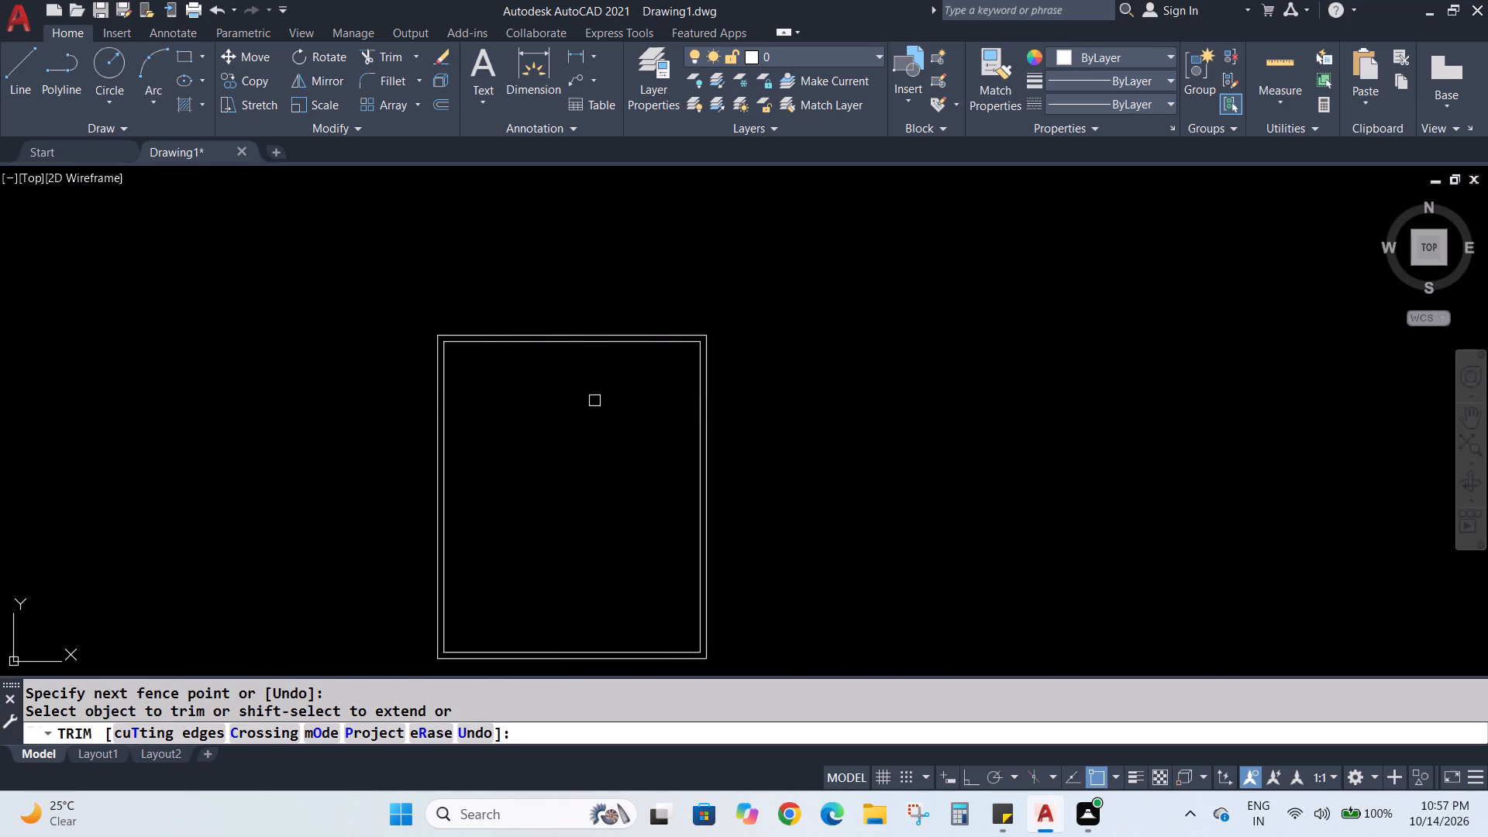
key("Escape")
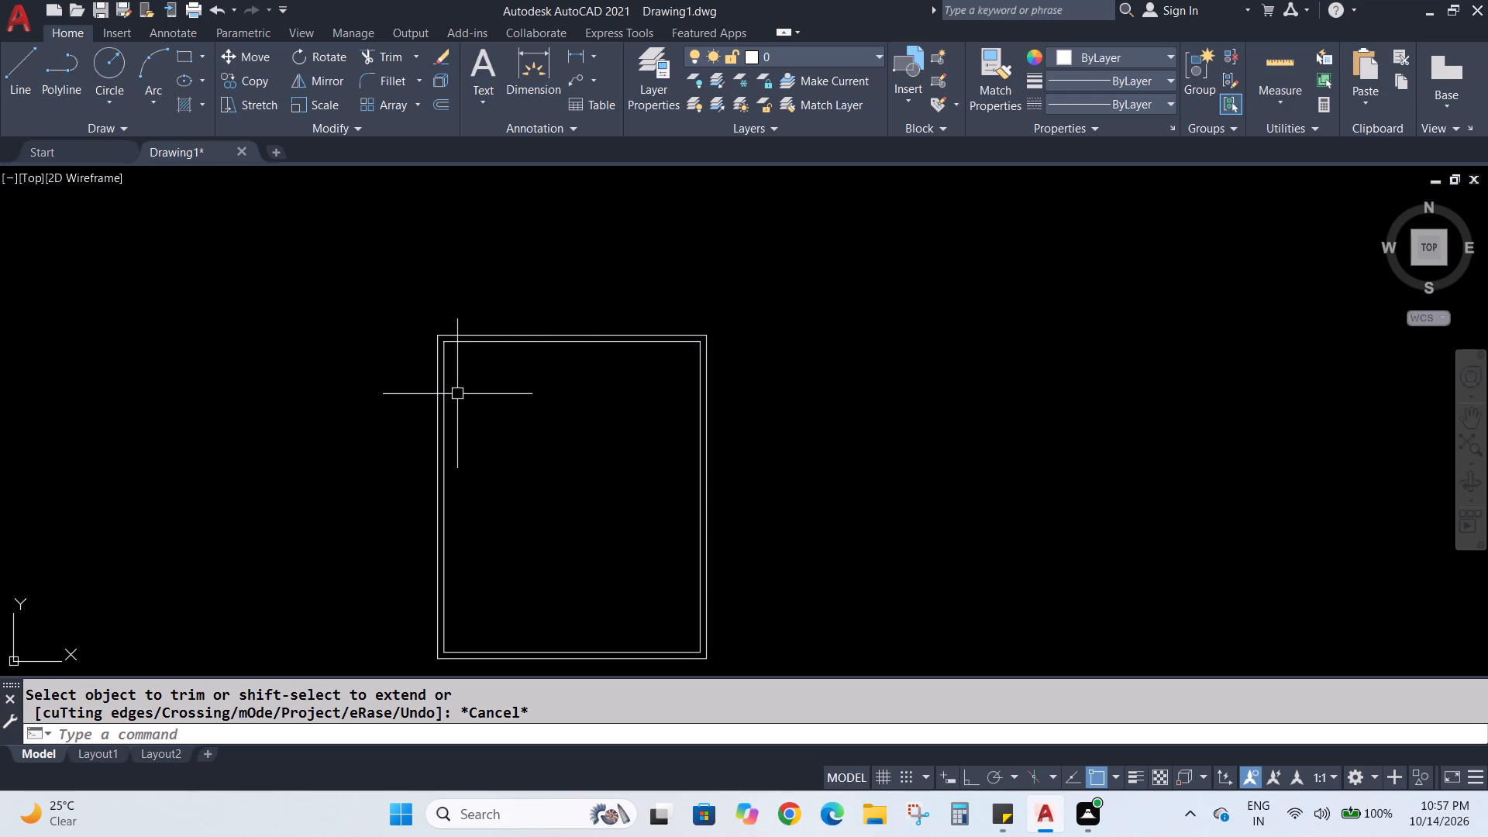
Delete the four inner lines of the exterior walls, leaving only the outer rectangle.
left_click(448, 397)
key("Delete")
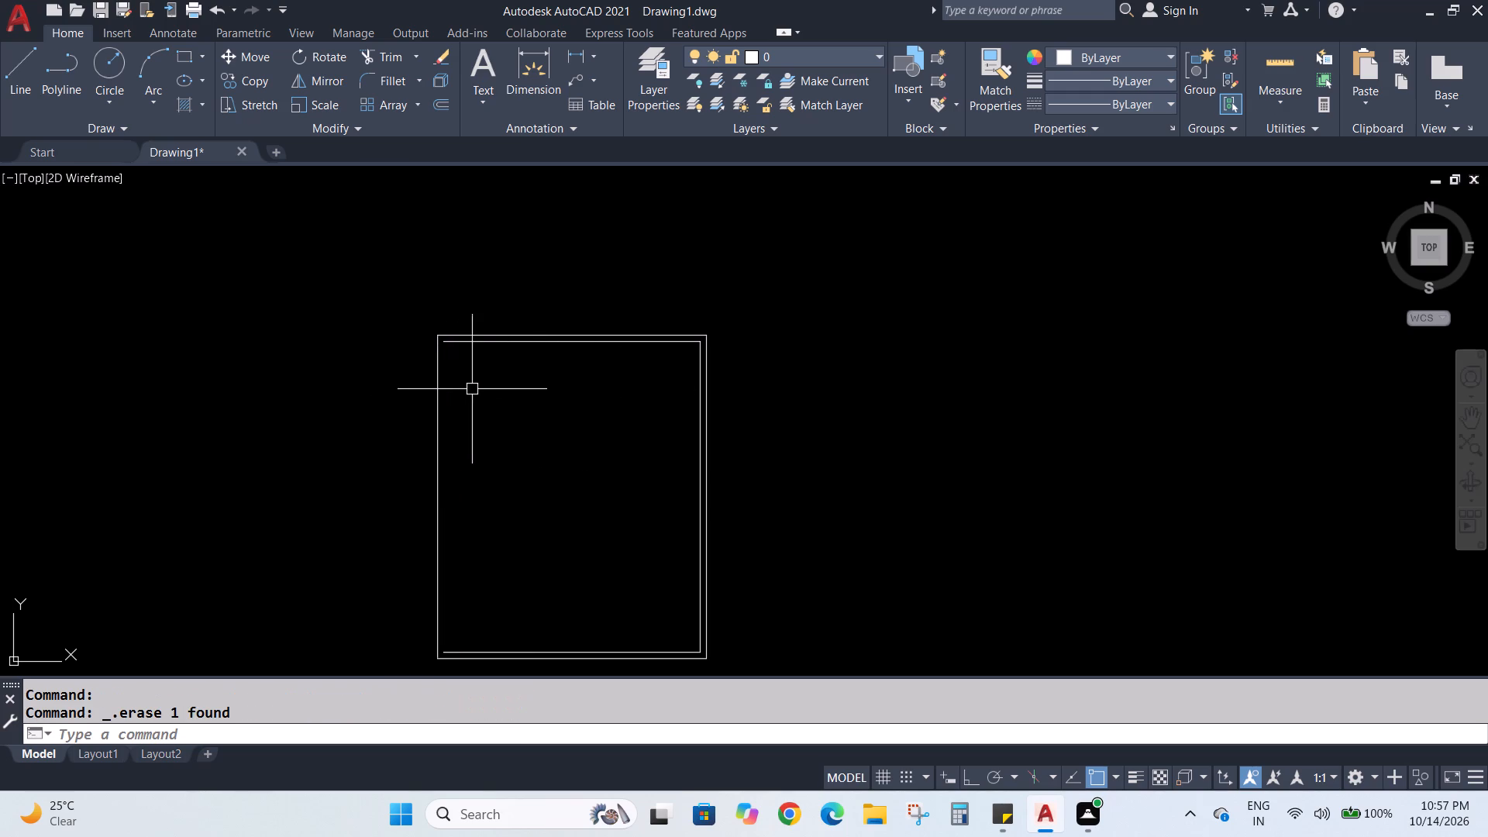
left_click(700, 410)
key("Delete")
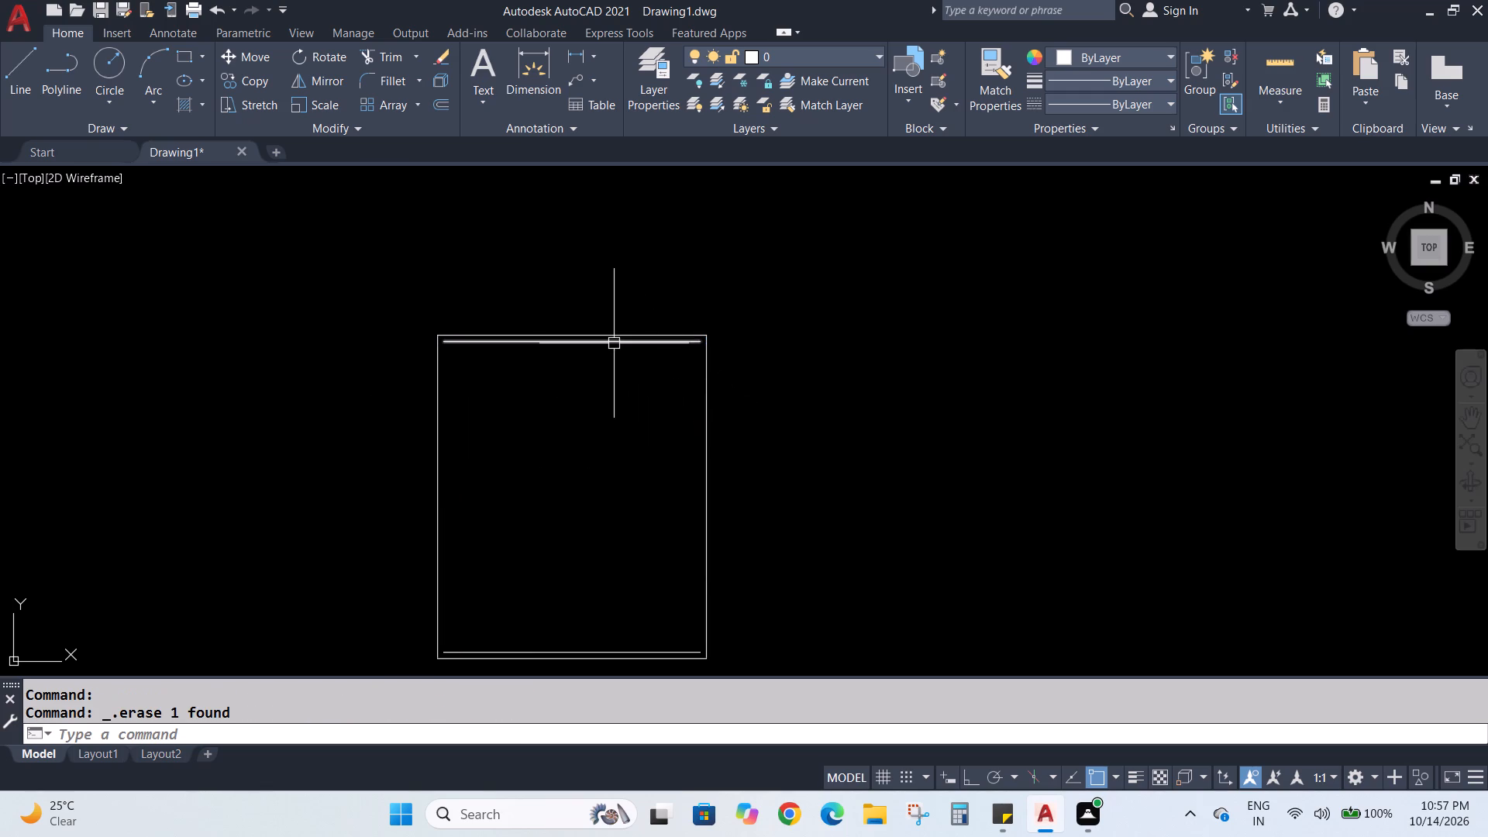
left_click(614, 343)
key("Delete")
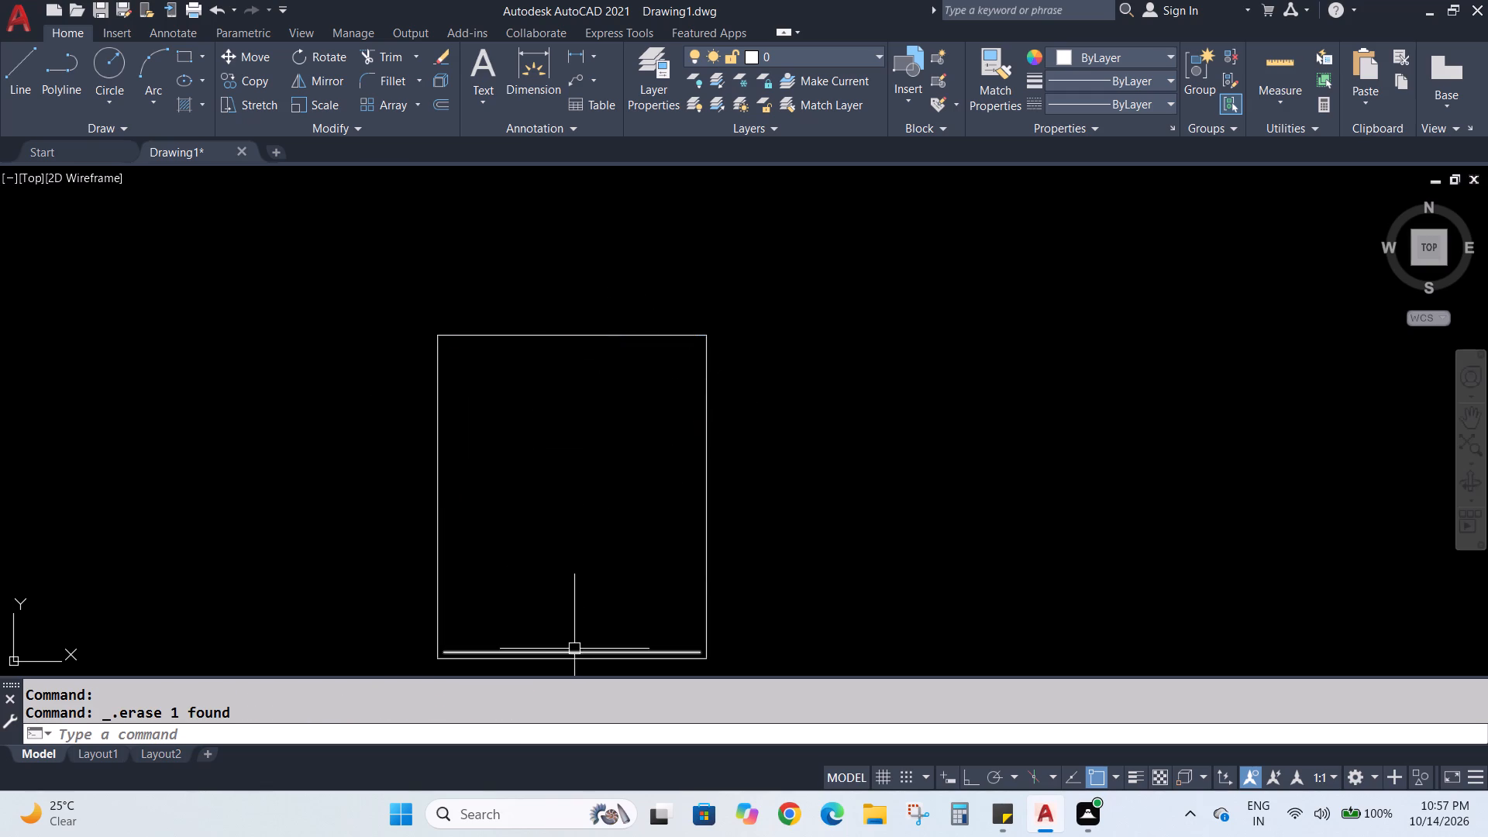
left_click(575, 649)
key("Delete")
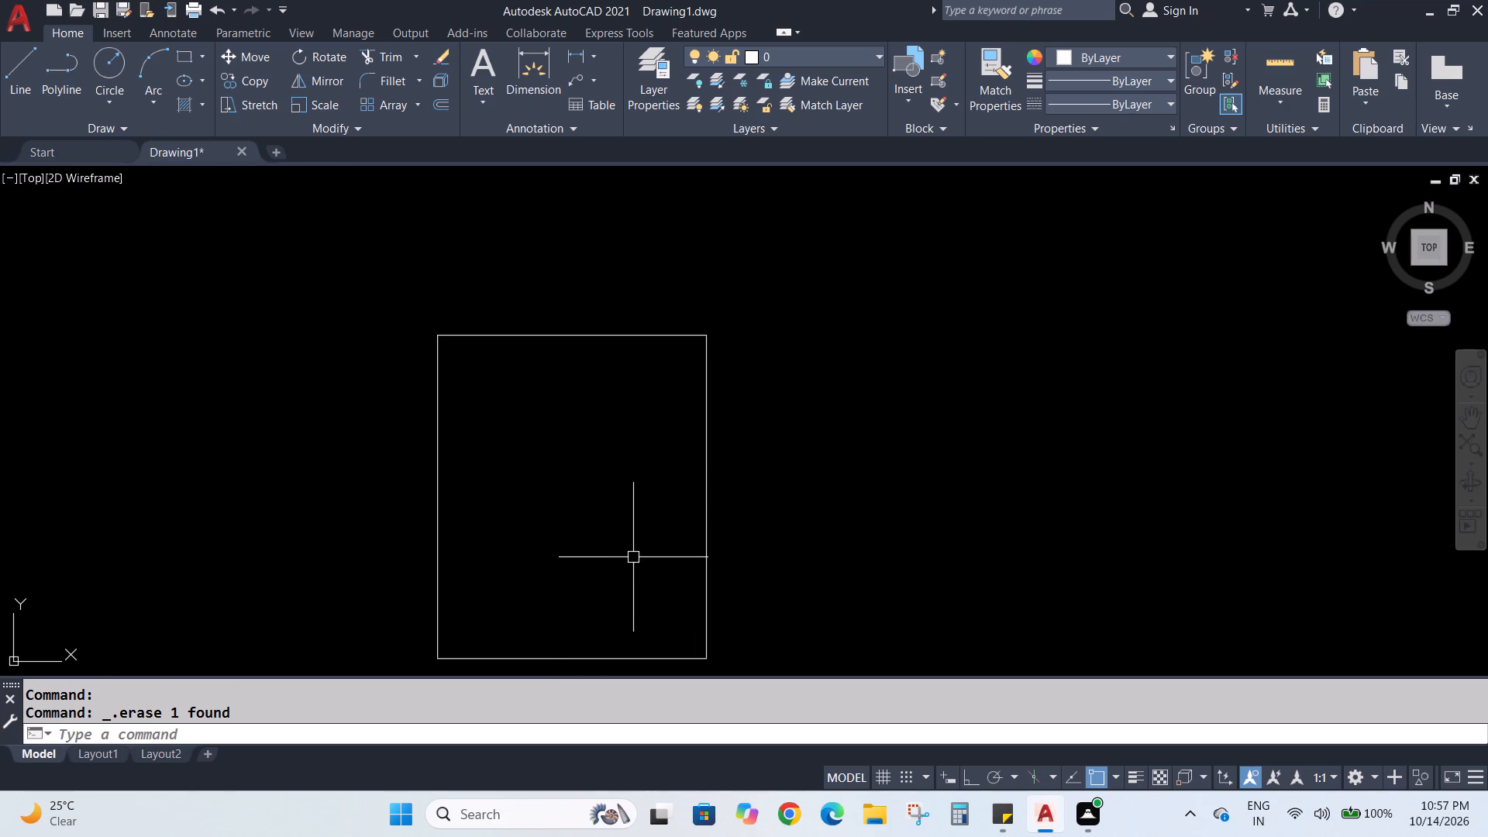
Offset the outer rectangle 6" inward to form the exterior wall thickness.
key("o")
key("Return")
type("6\"")
key("Return")
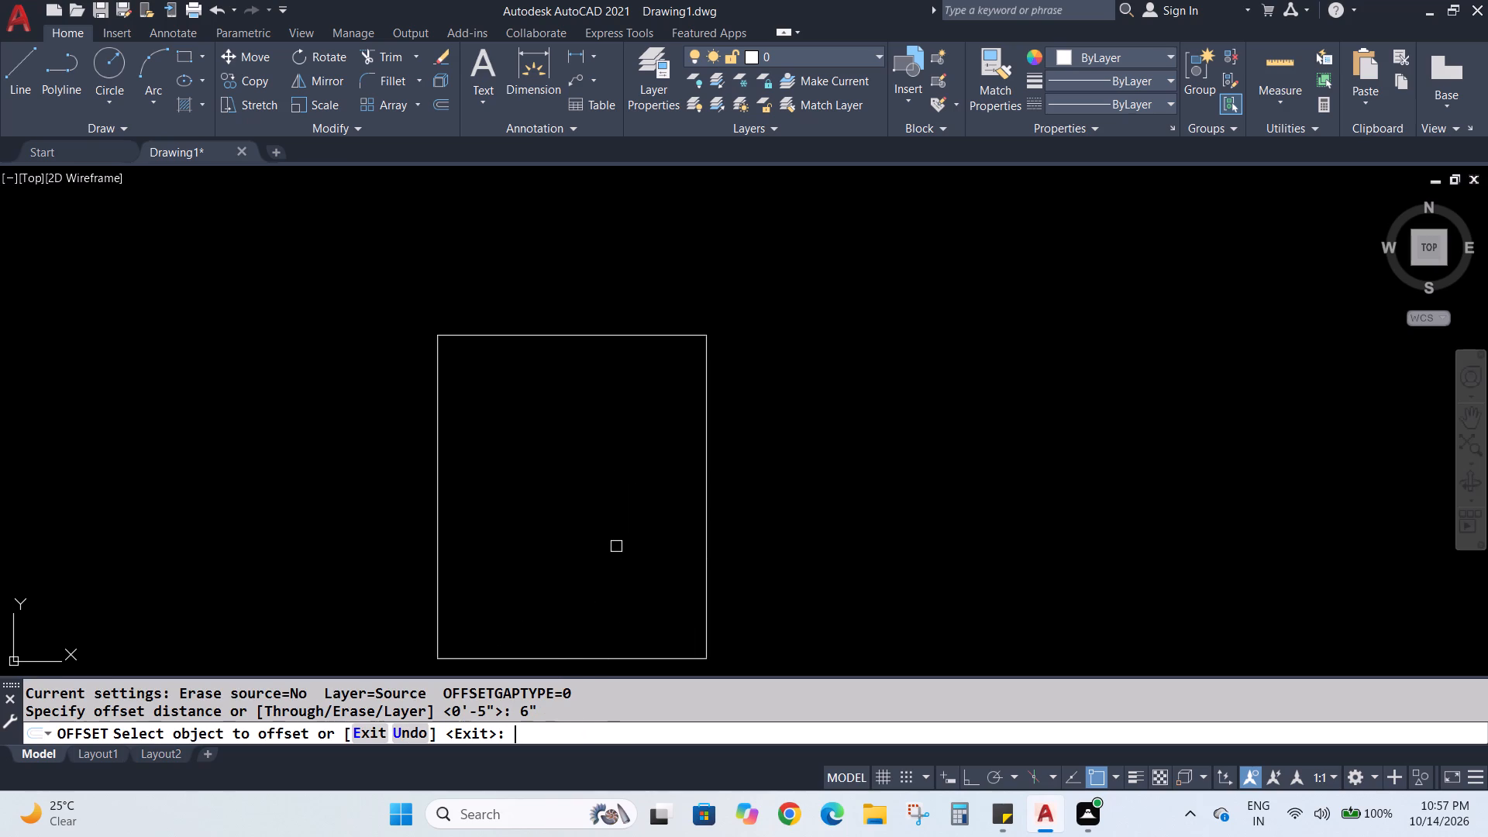
left_click(439, 459)
left_click(530, 473)
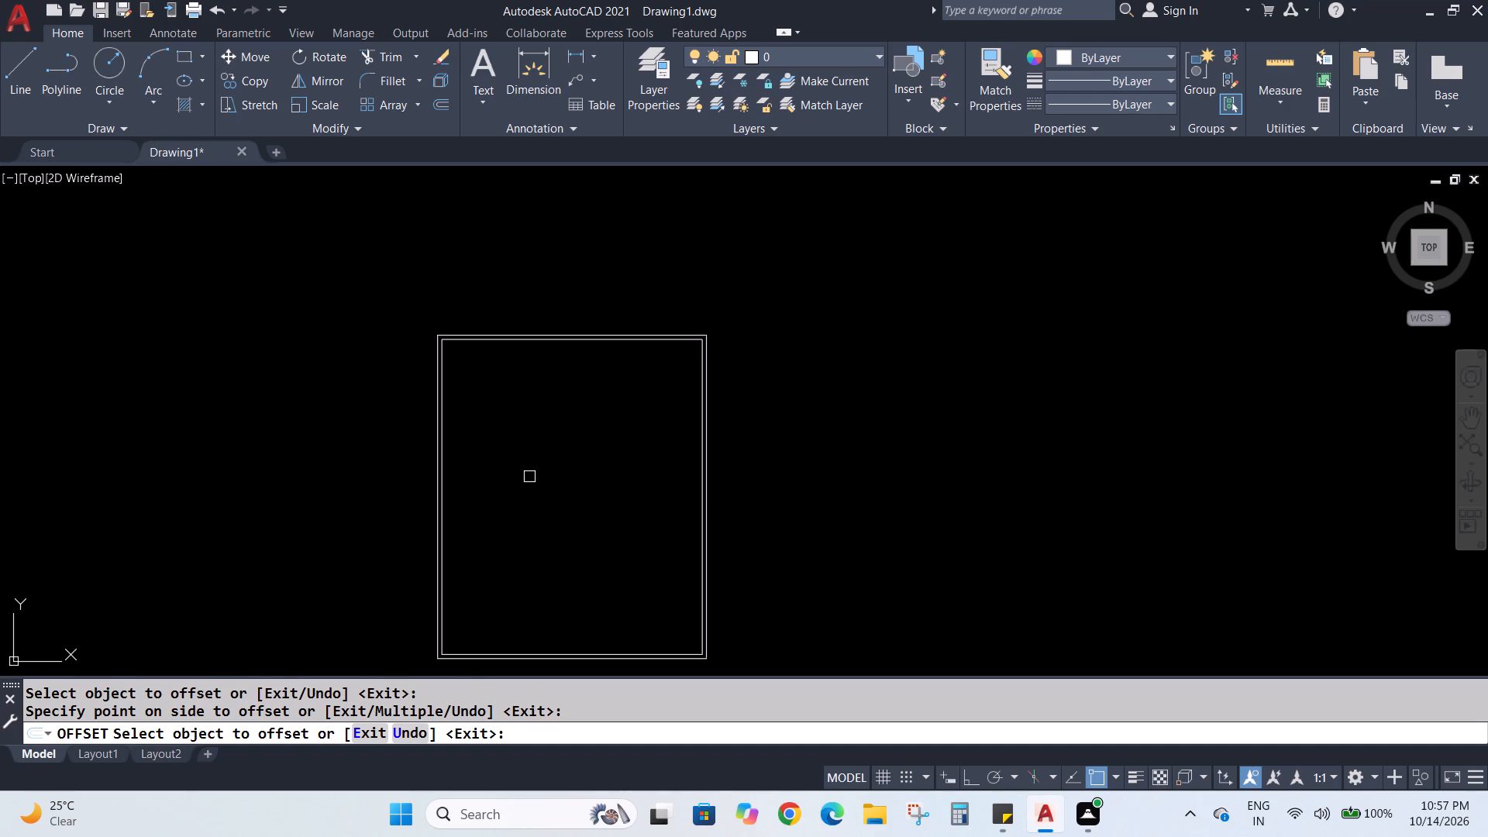
key("Escape")
key("Escape")
Explode the inner wall rectangle into separate lines.
scroll(488, 402, "up", 1)
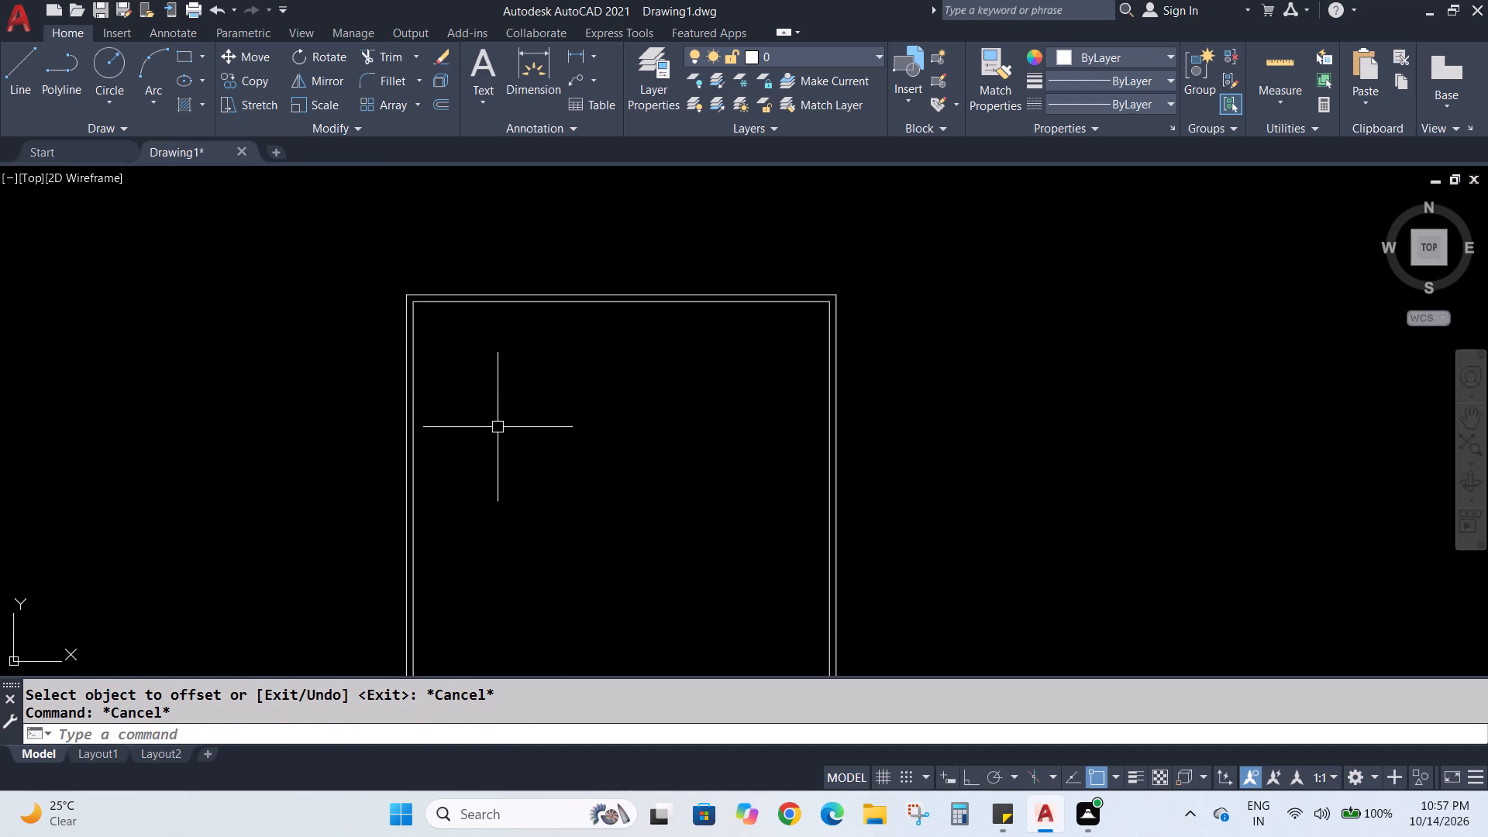
key("x")
key("Return")
left_click(412, 440)
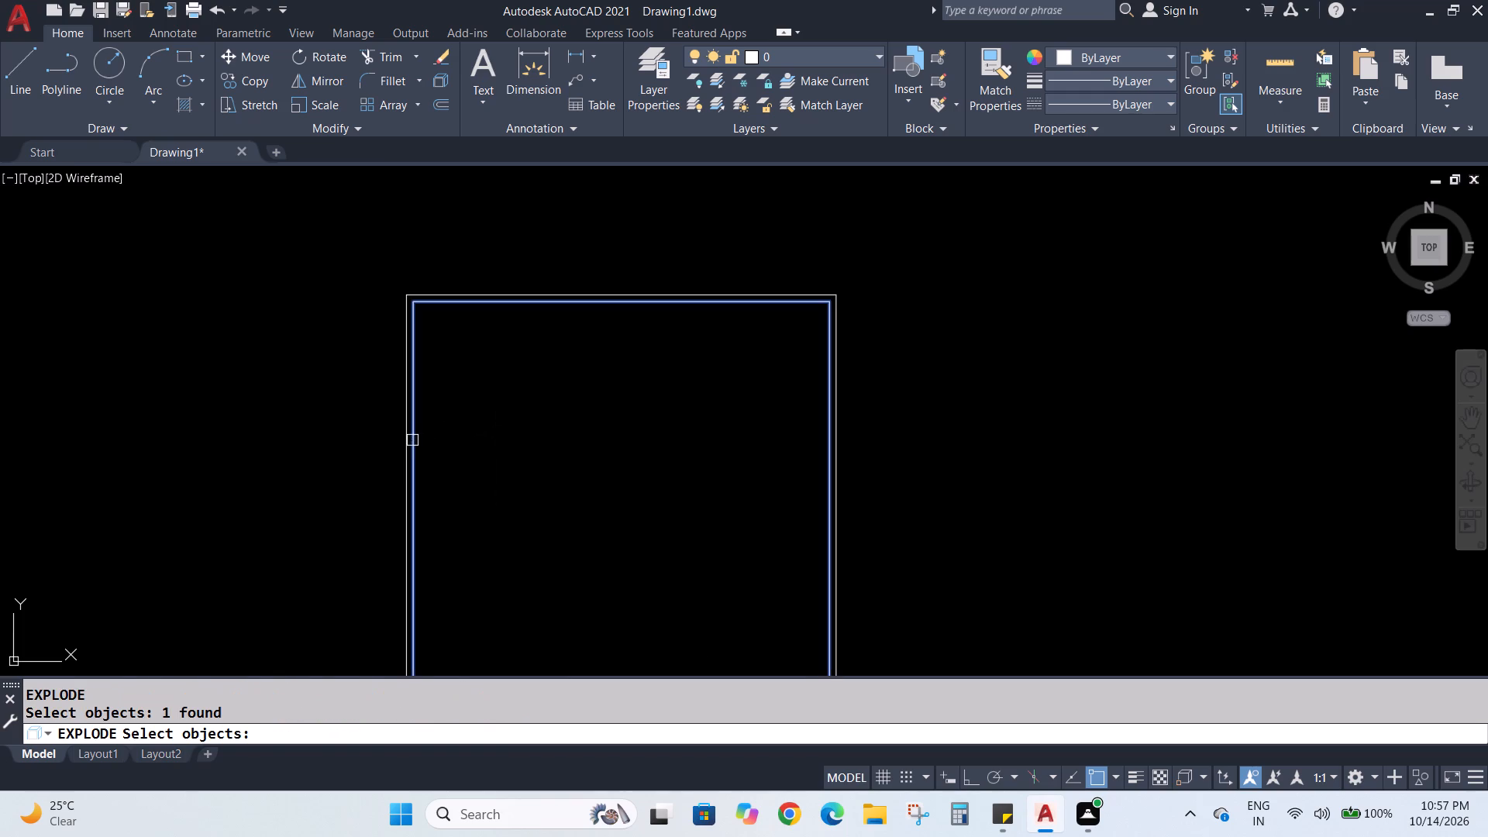
key("Return")
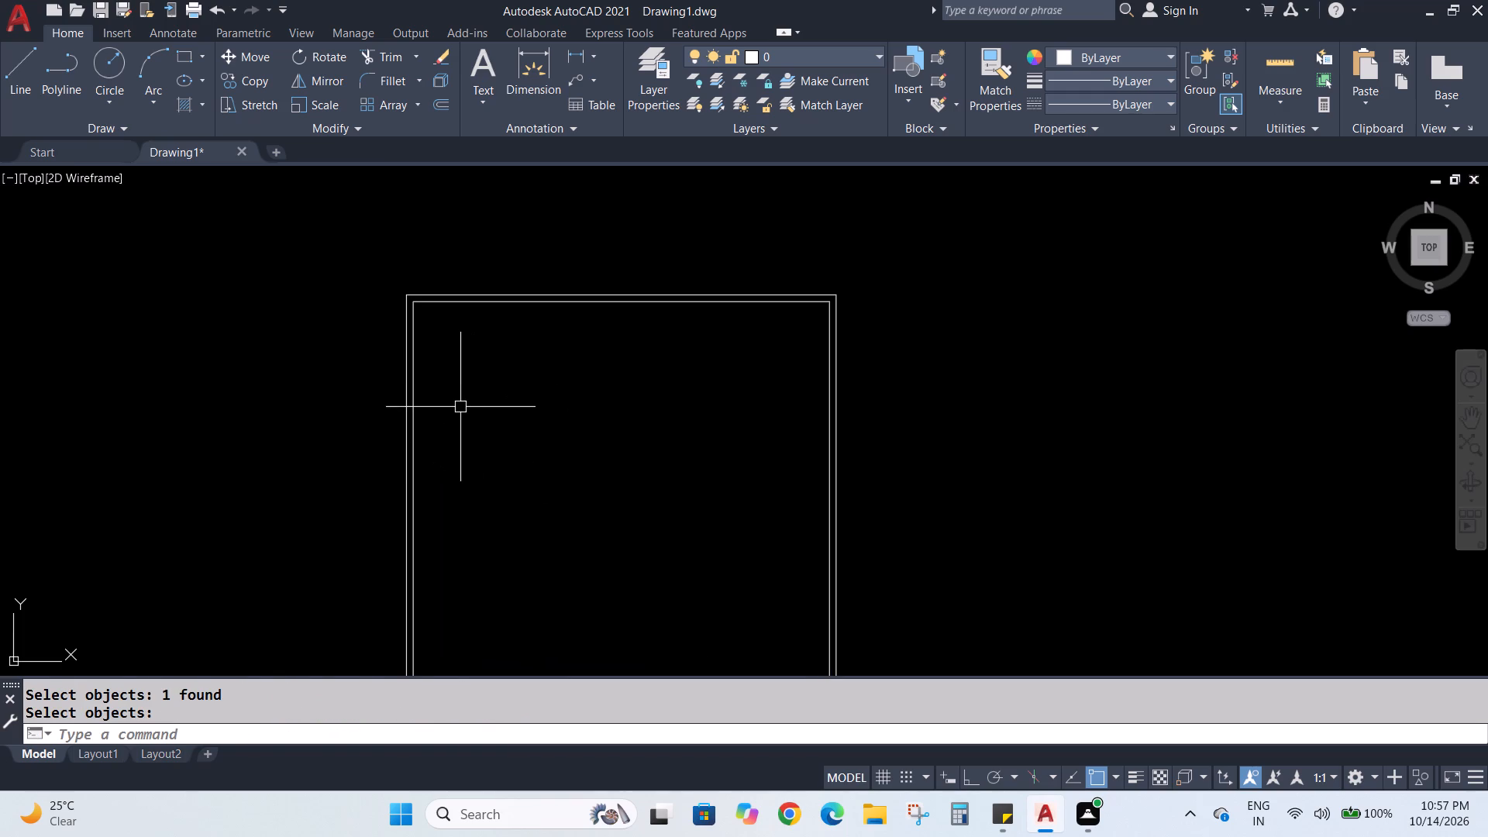
Offset the left exterior wall's inner line 14' to the right for the first vertical partition.
key("o")
key("Return")
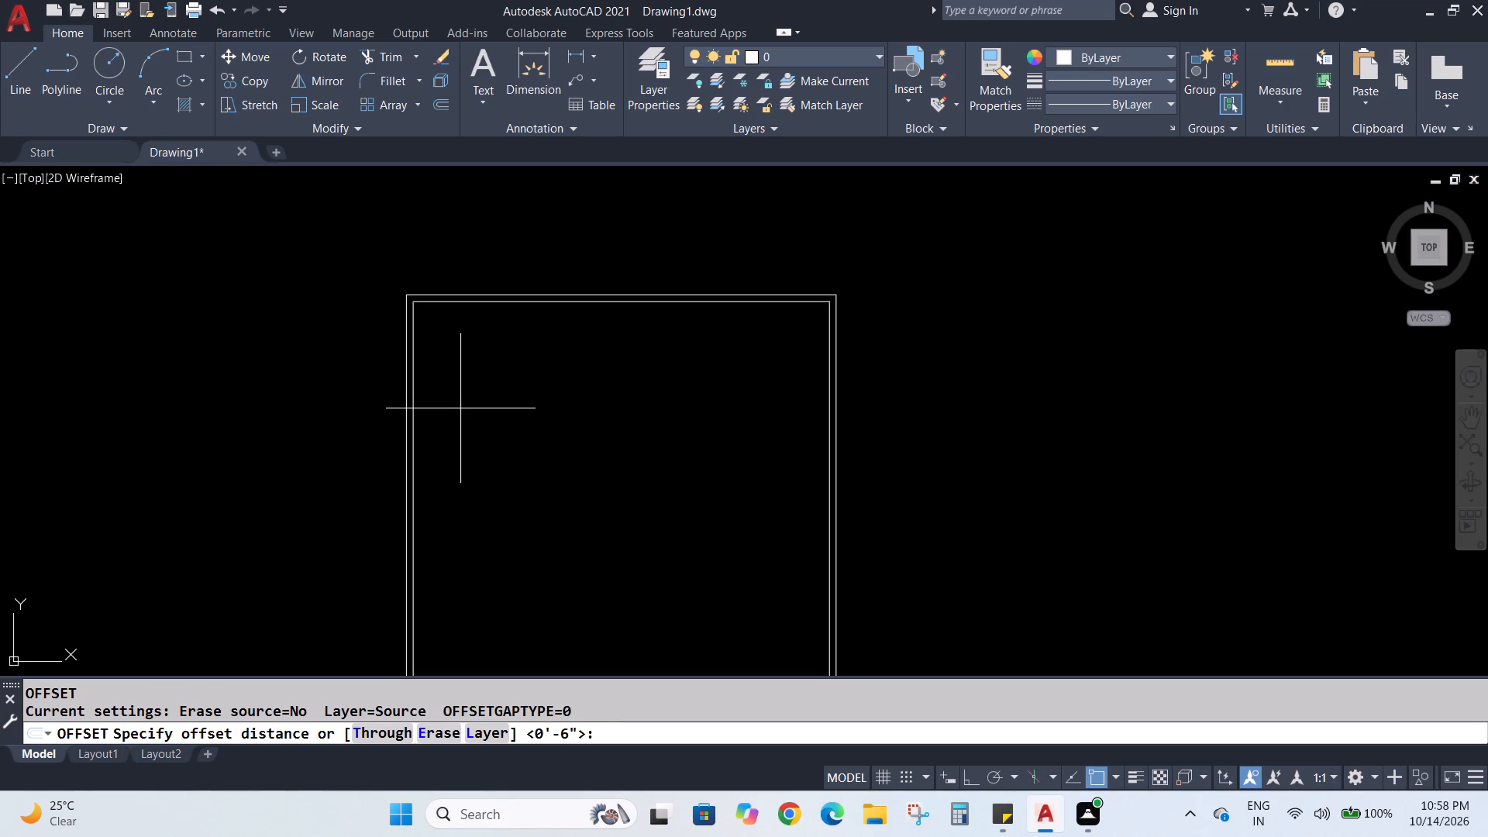
type("14'")
key("Return")
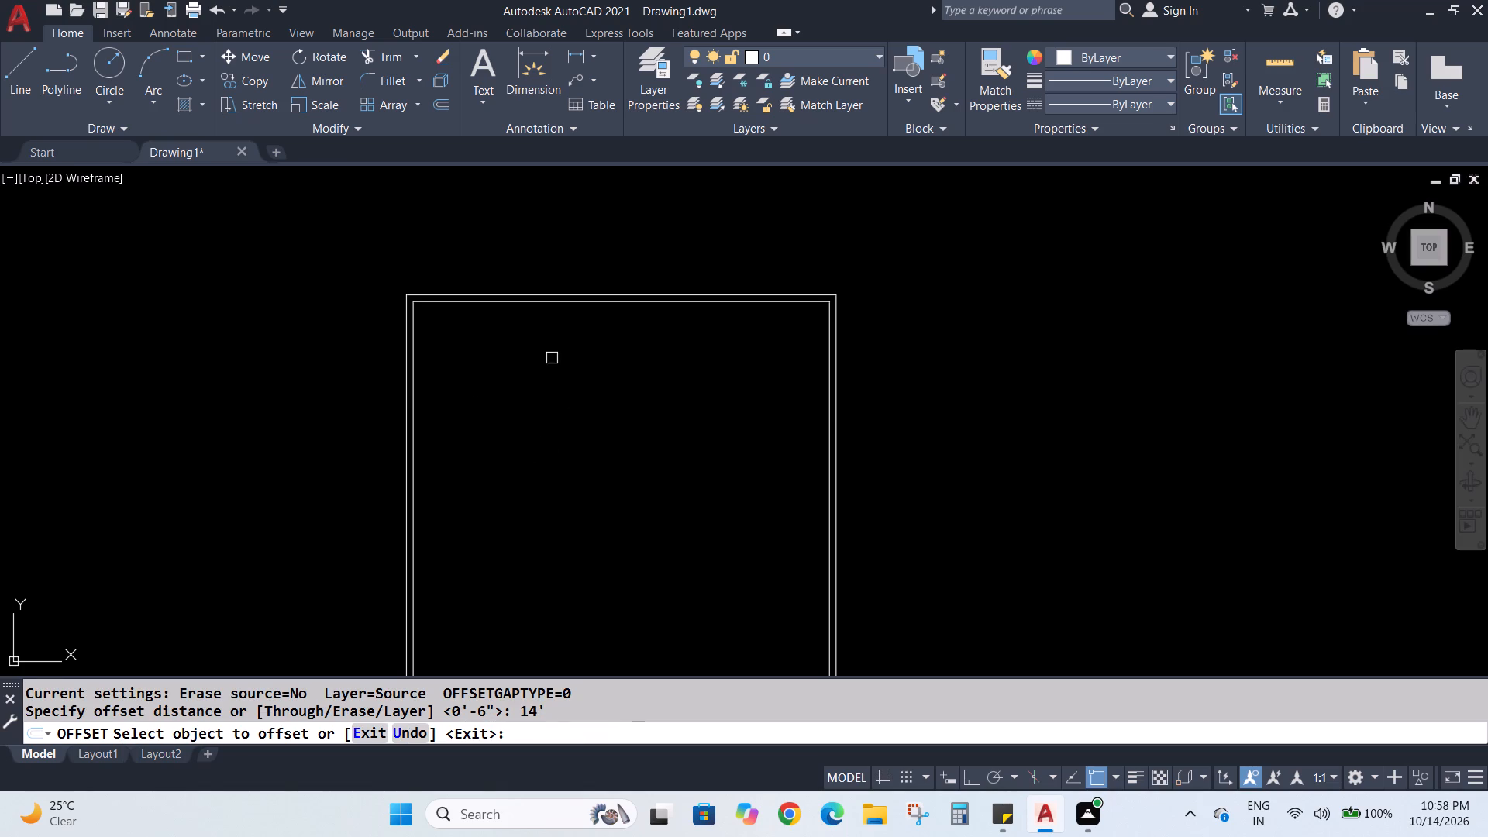
left_click(419, 427)
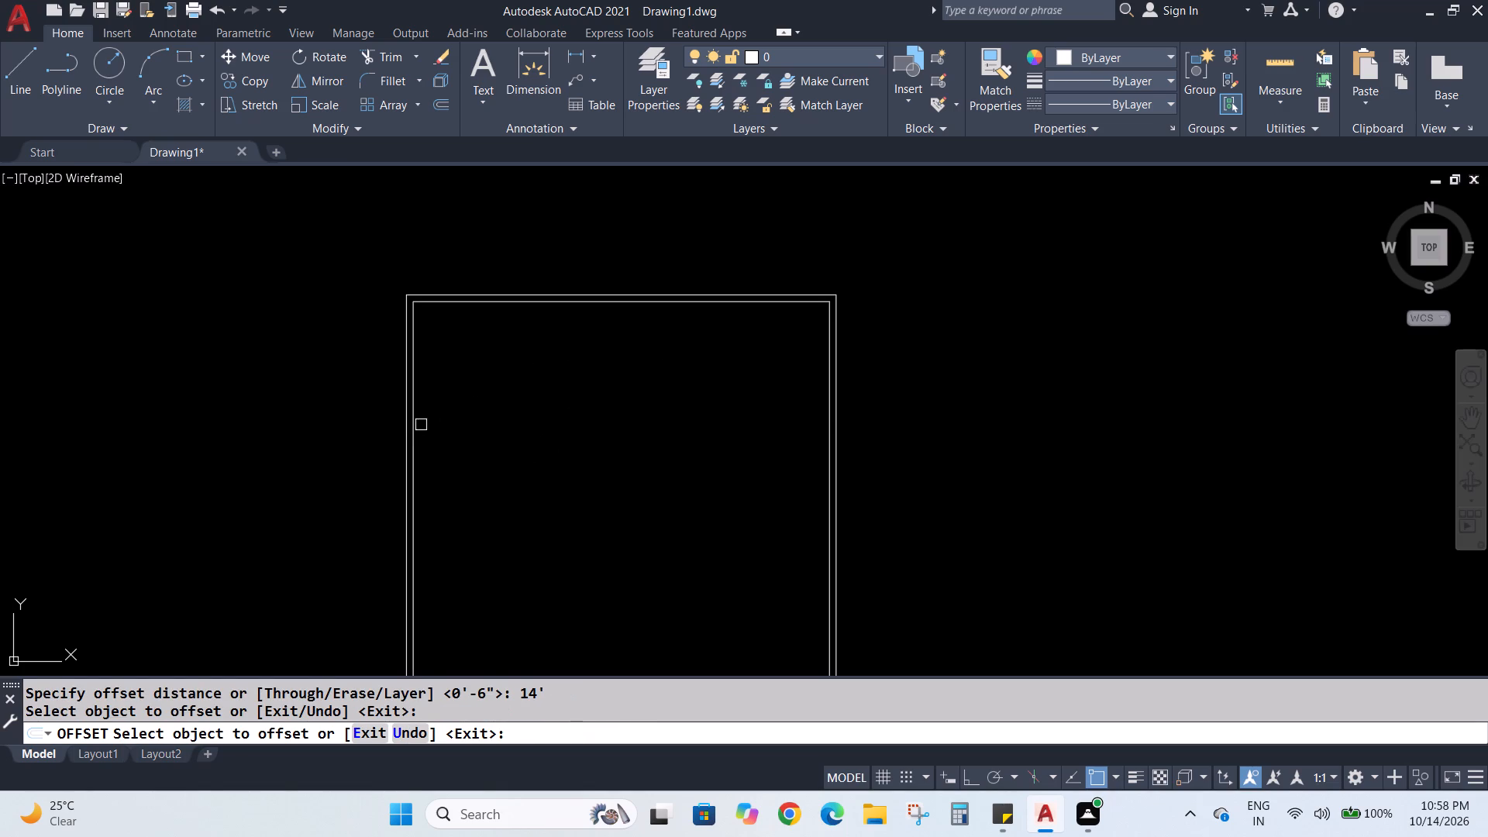
left_click(418, 425)
left_click(460, 434)
key("Escape")
key("Escape")
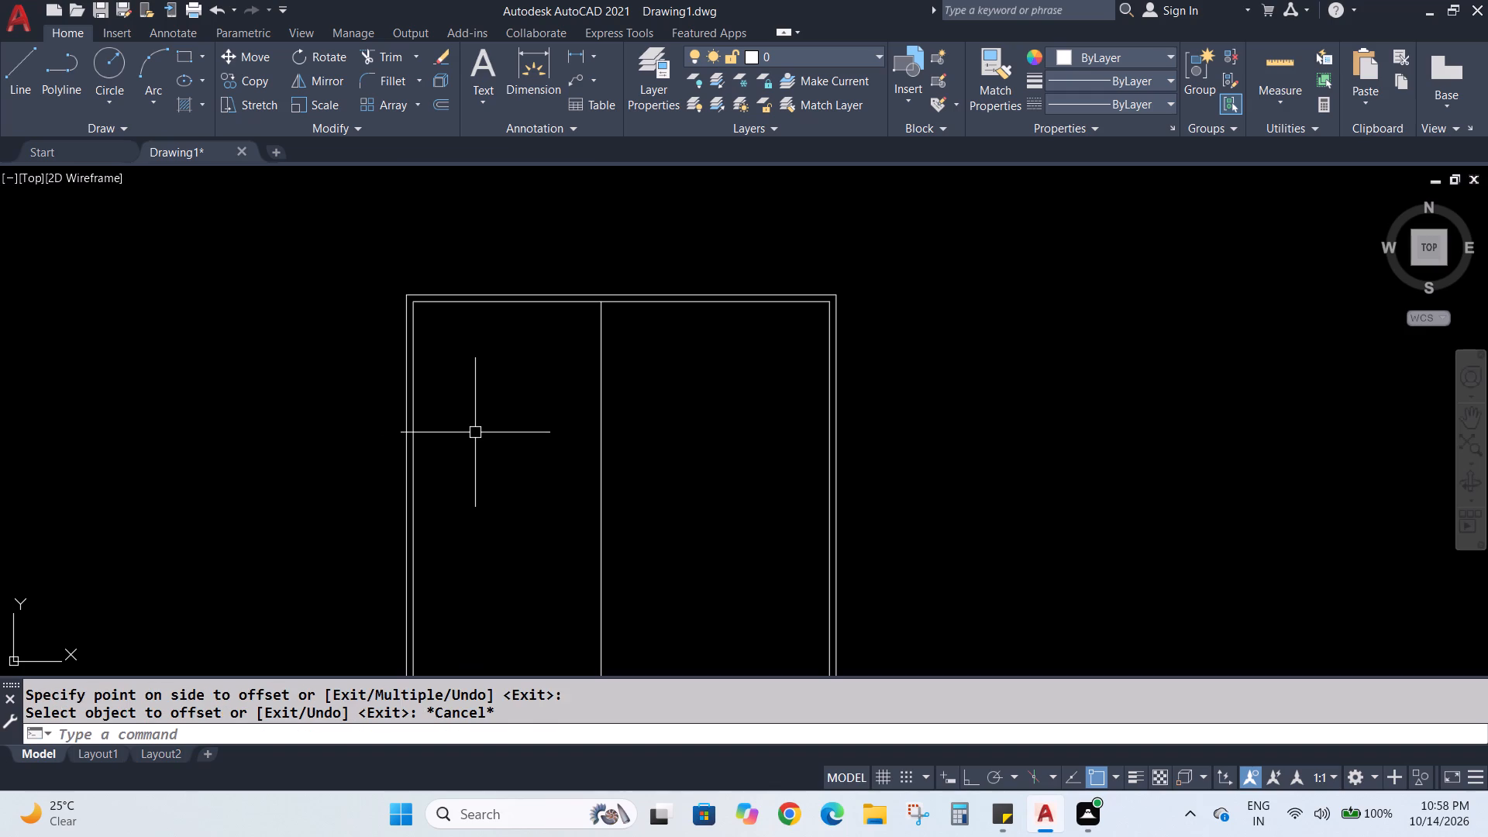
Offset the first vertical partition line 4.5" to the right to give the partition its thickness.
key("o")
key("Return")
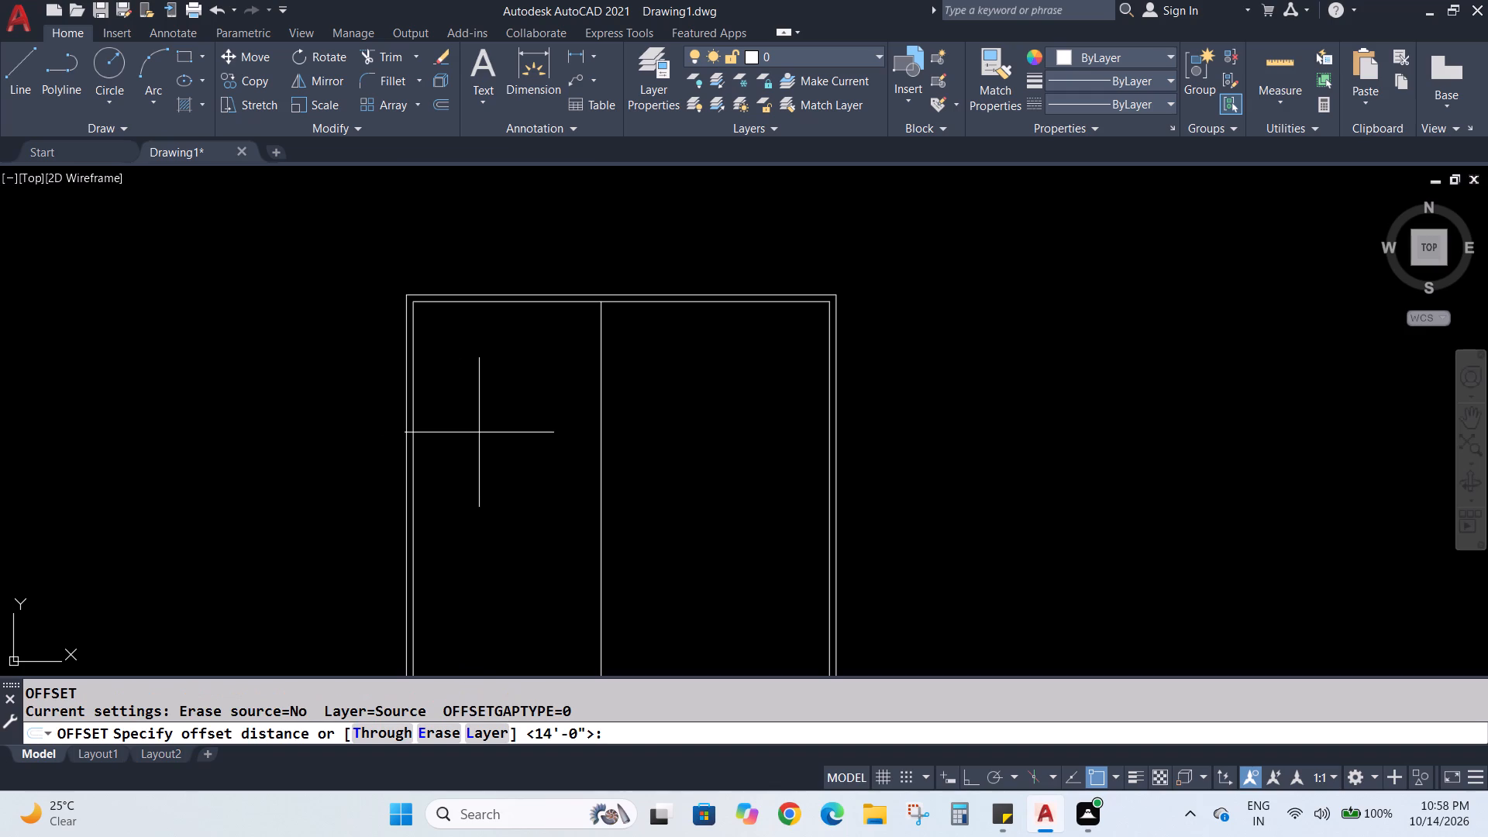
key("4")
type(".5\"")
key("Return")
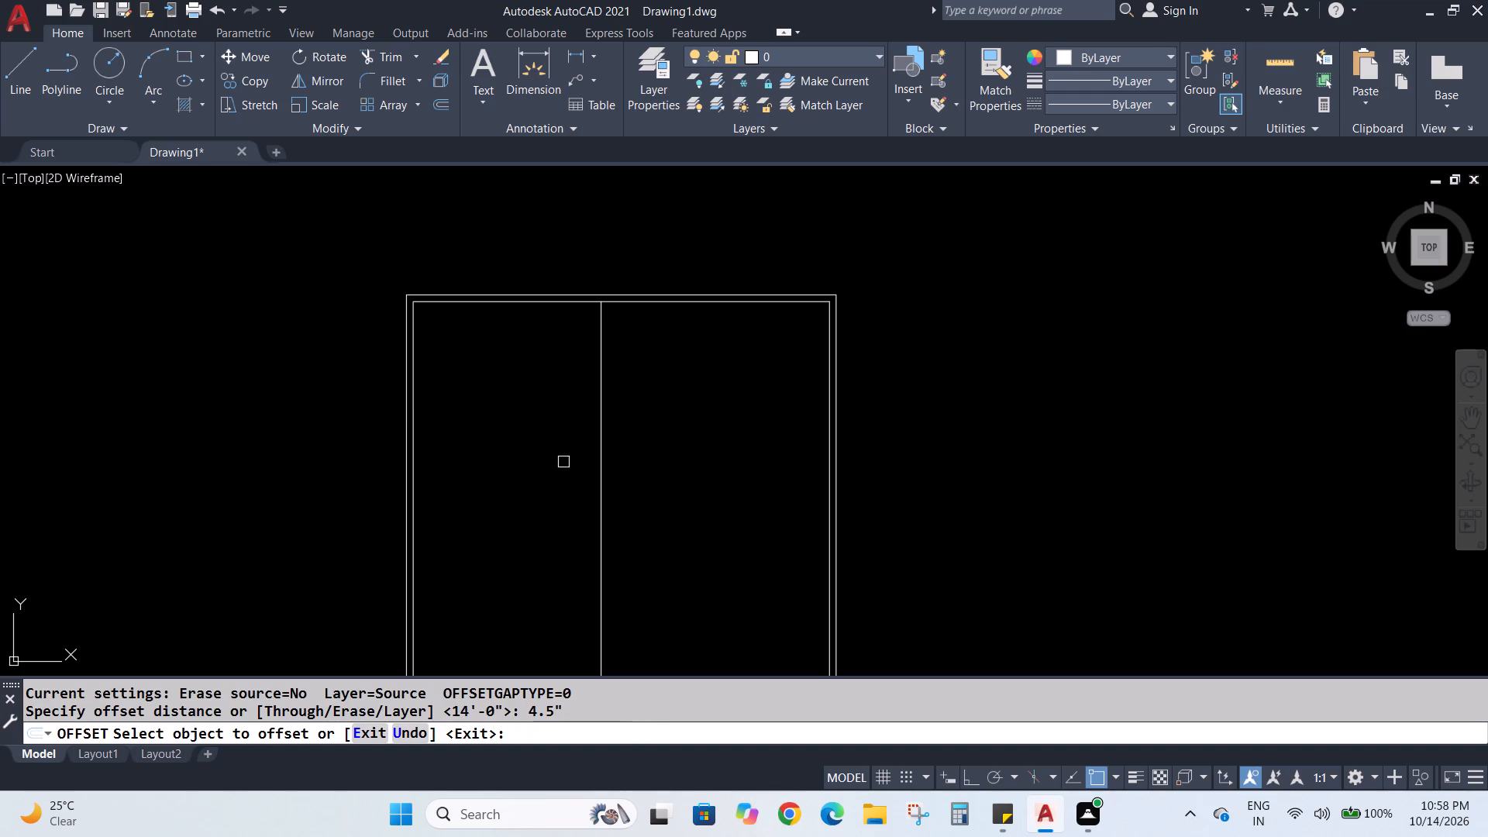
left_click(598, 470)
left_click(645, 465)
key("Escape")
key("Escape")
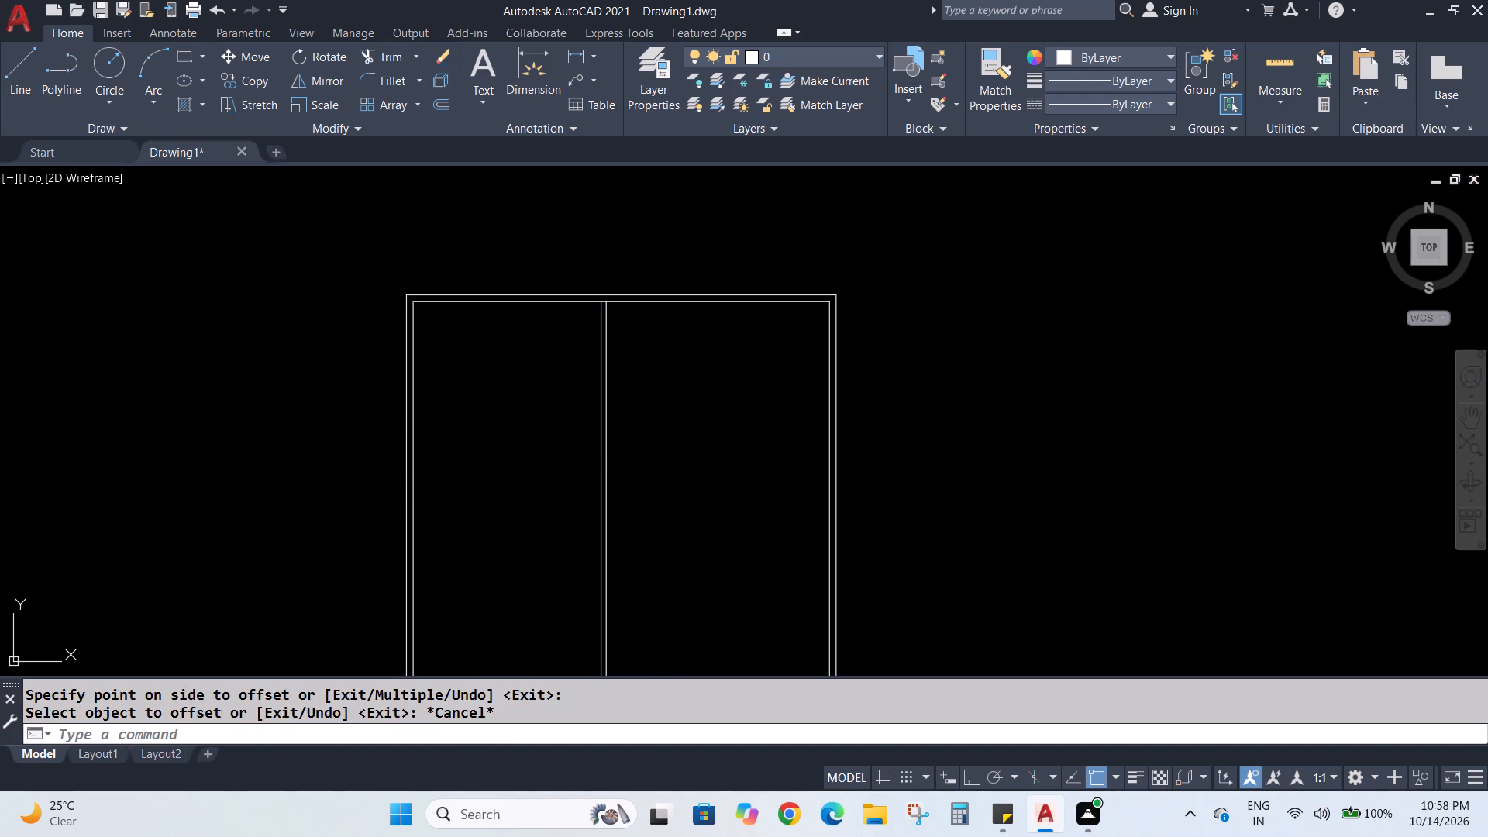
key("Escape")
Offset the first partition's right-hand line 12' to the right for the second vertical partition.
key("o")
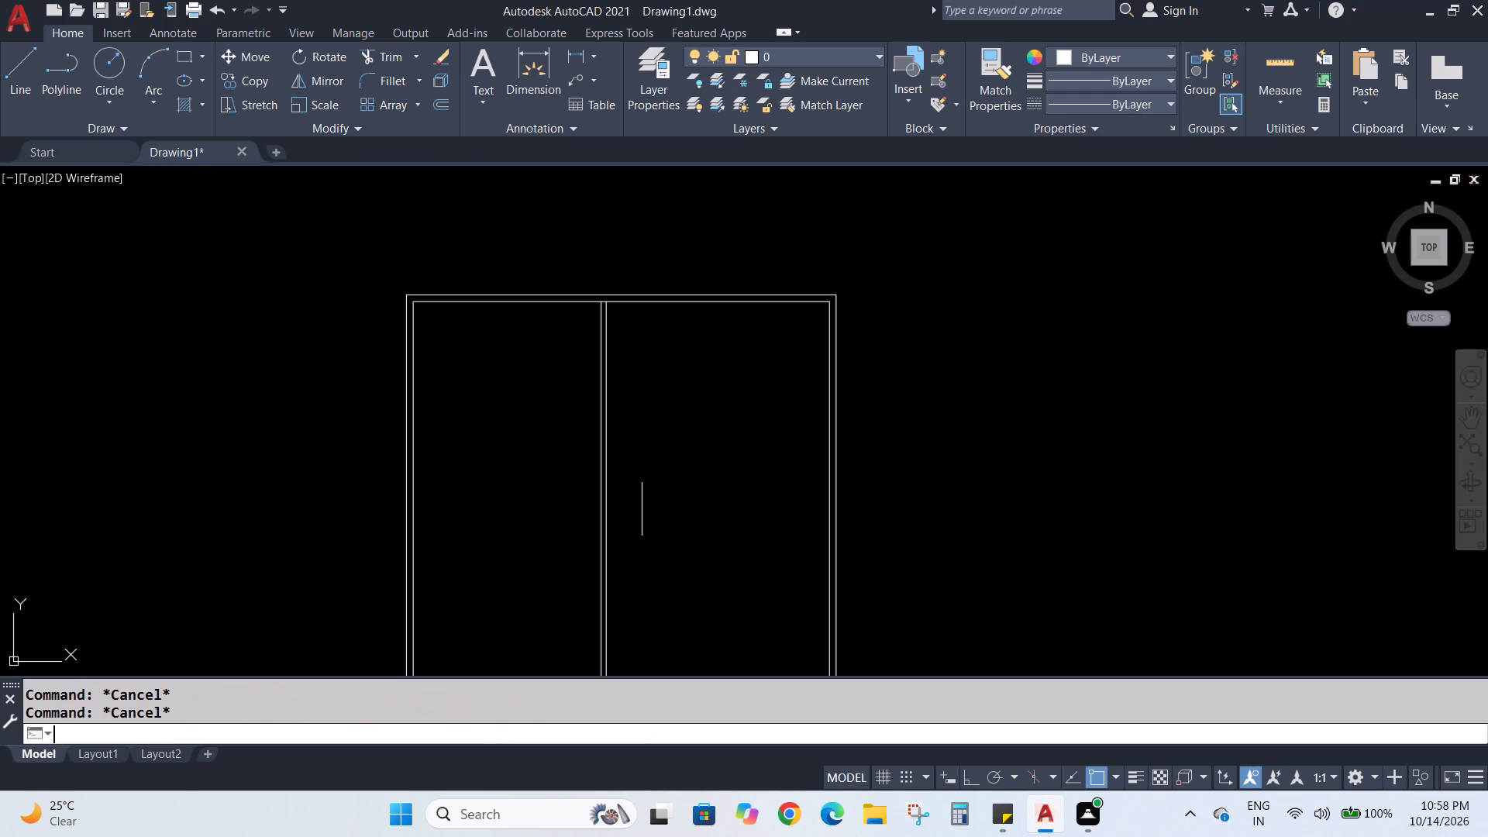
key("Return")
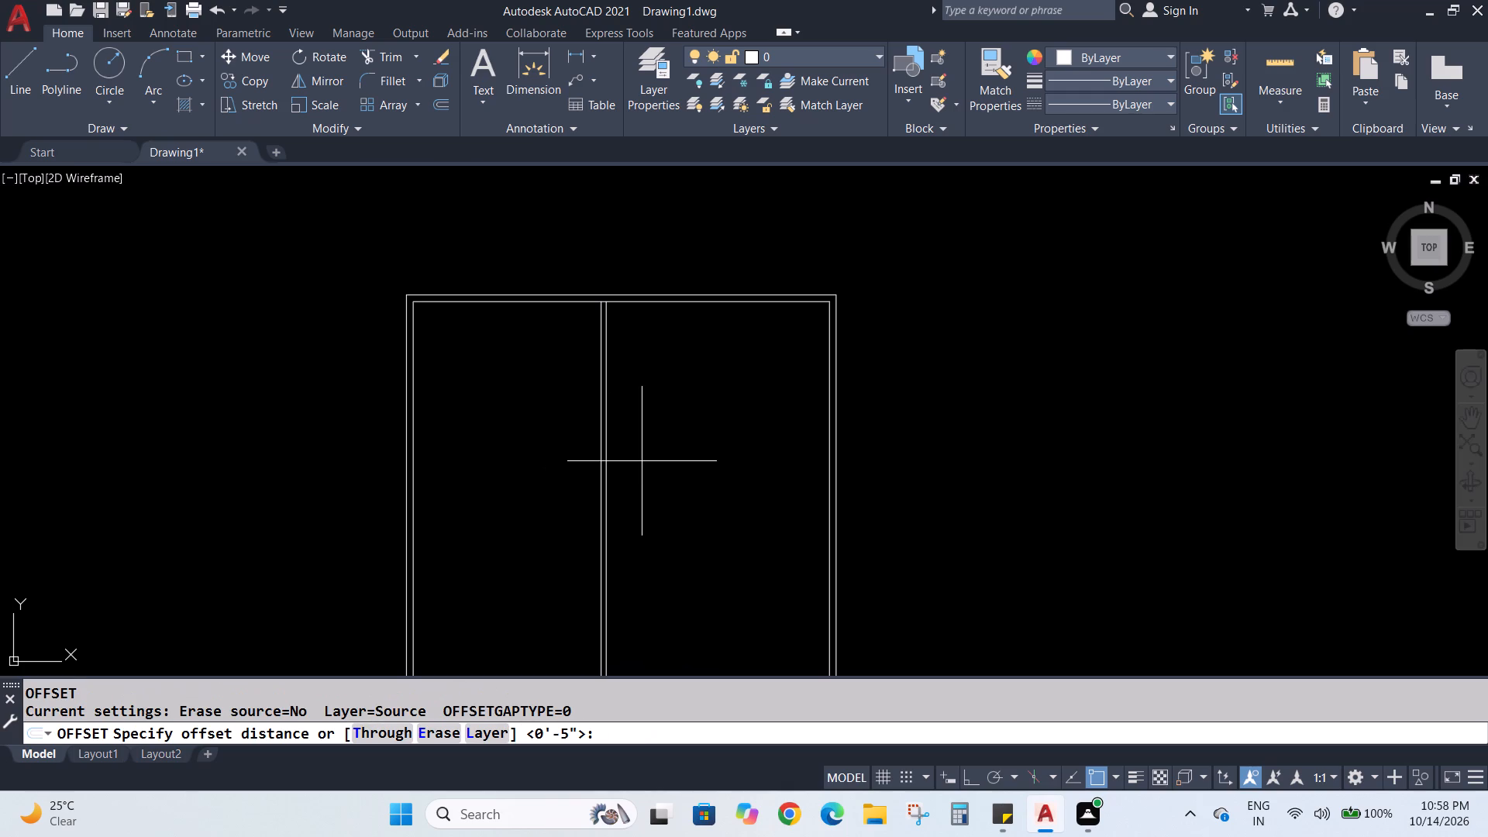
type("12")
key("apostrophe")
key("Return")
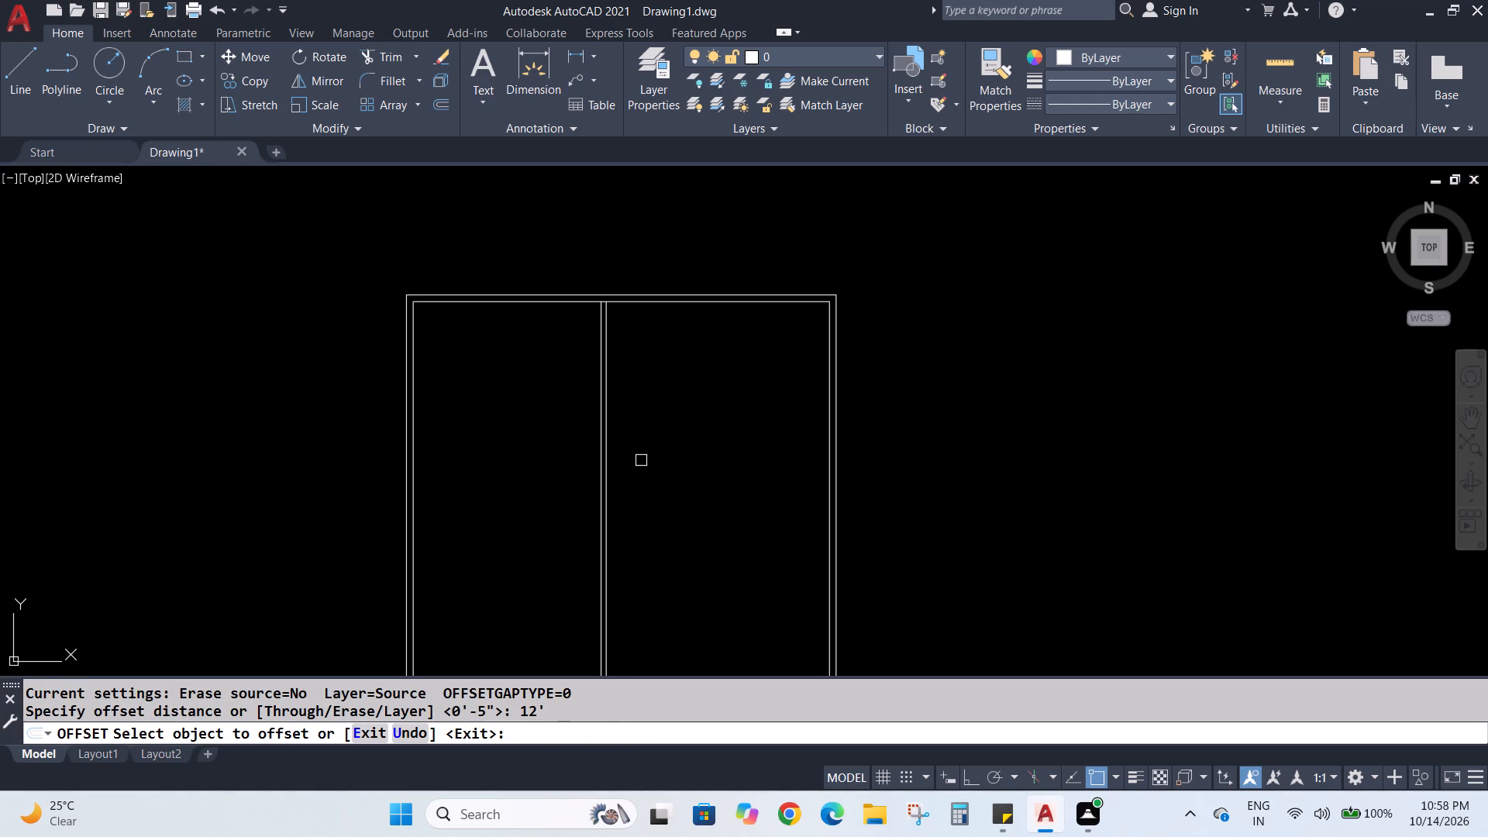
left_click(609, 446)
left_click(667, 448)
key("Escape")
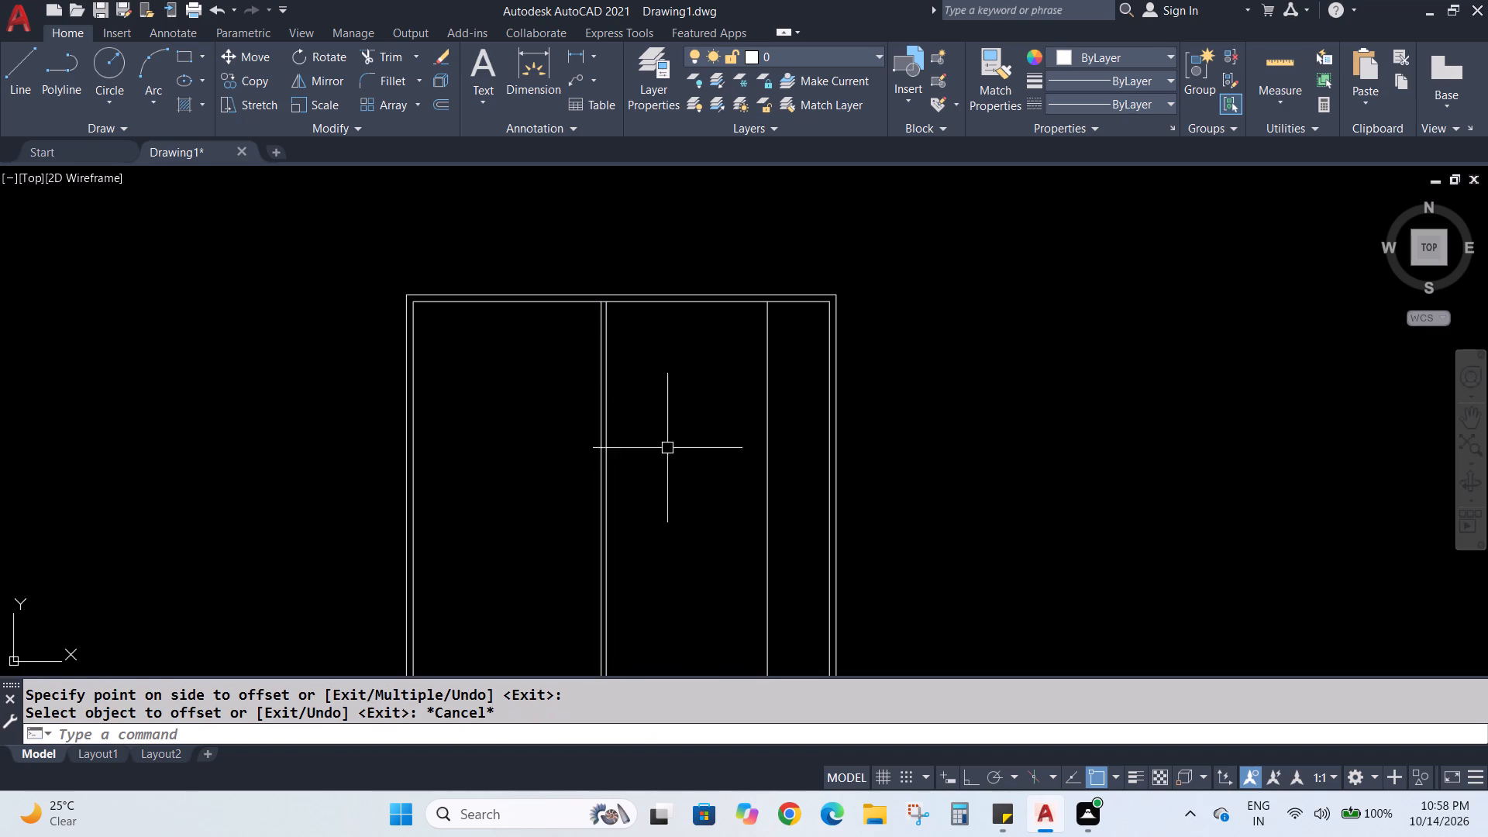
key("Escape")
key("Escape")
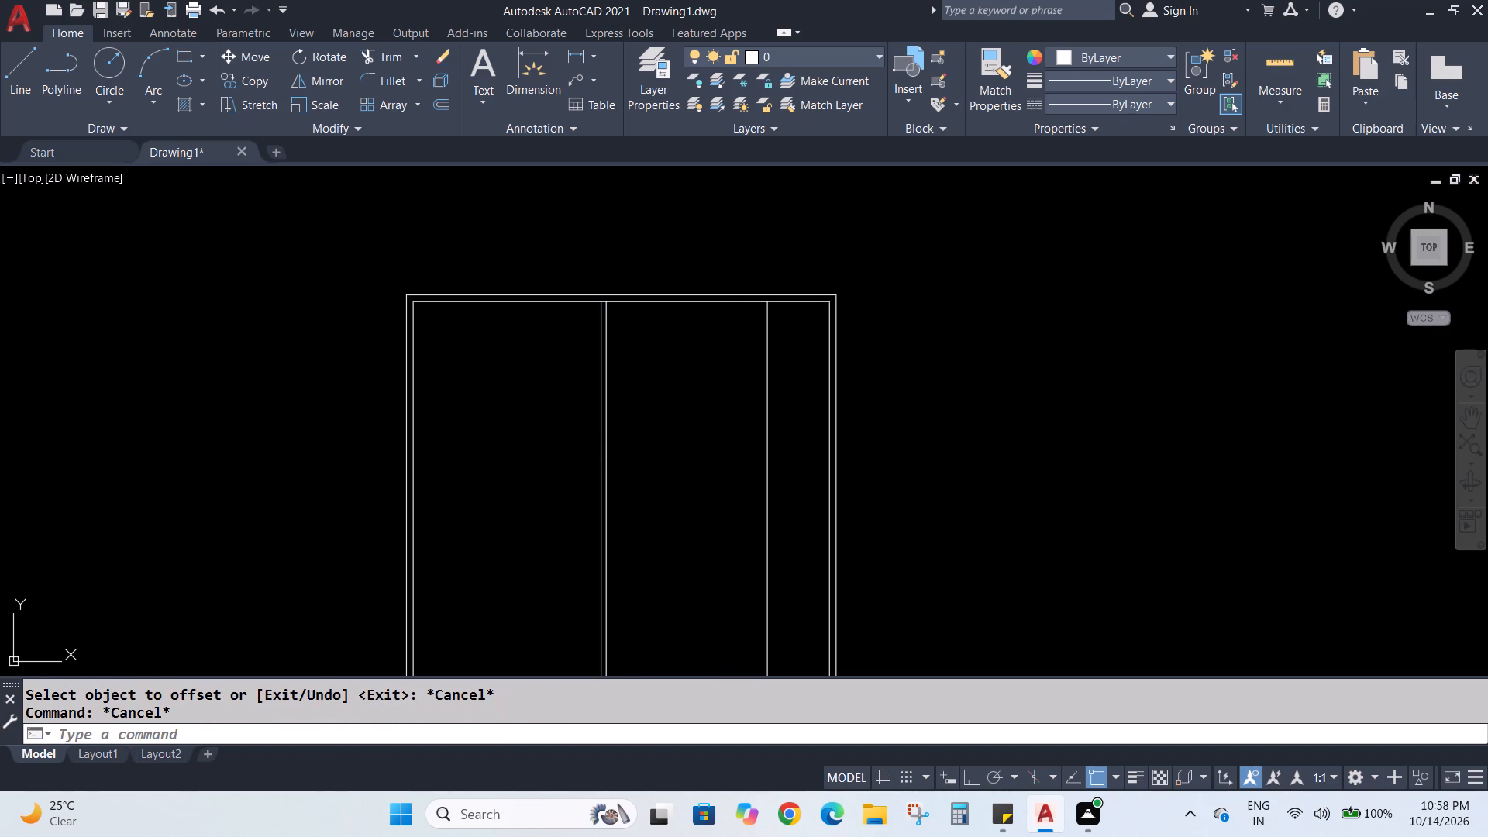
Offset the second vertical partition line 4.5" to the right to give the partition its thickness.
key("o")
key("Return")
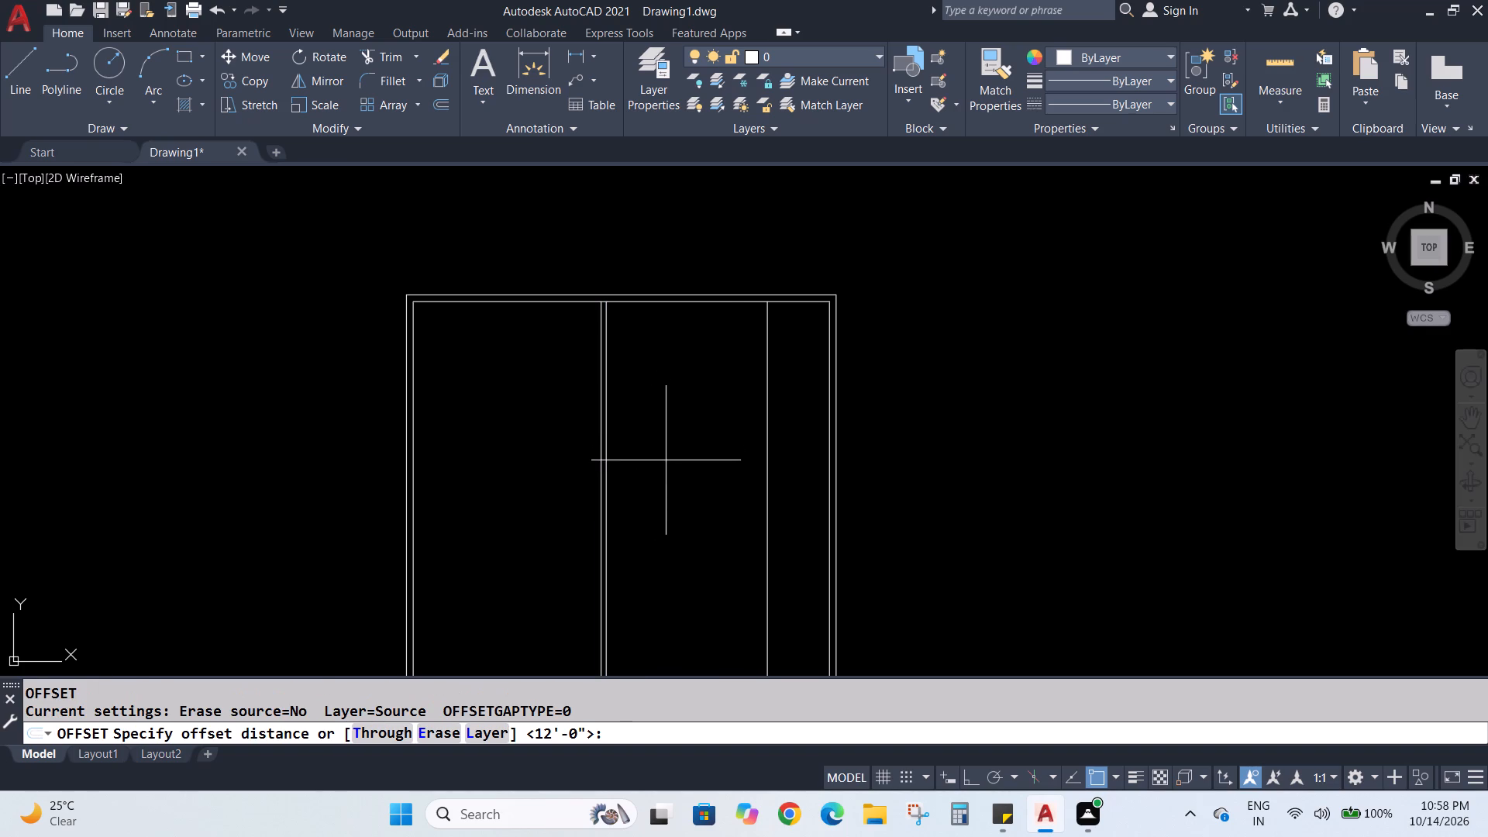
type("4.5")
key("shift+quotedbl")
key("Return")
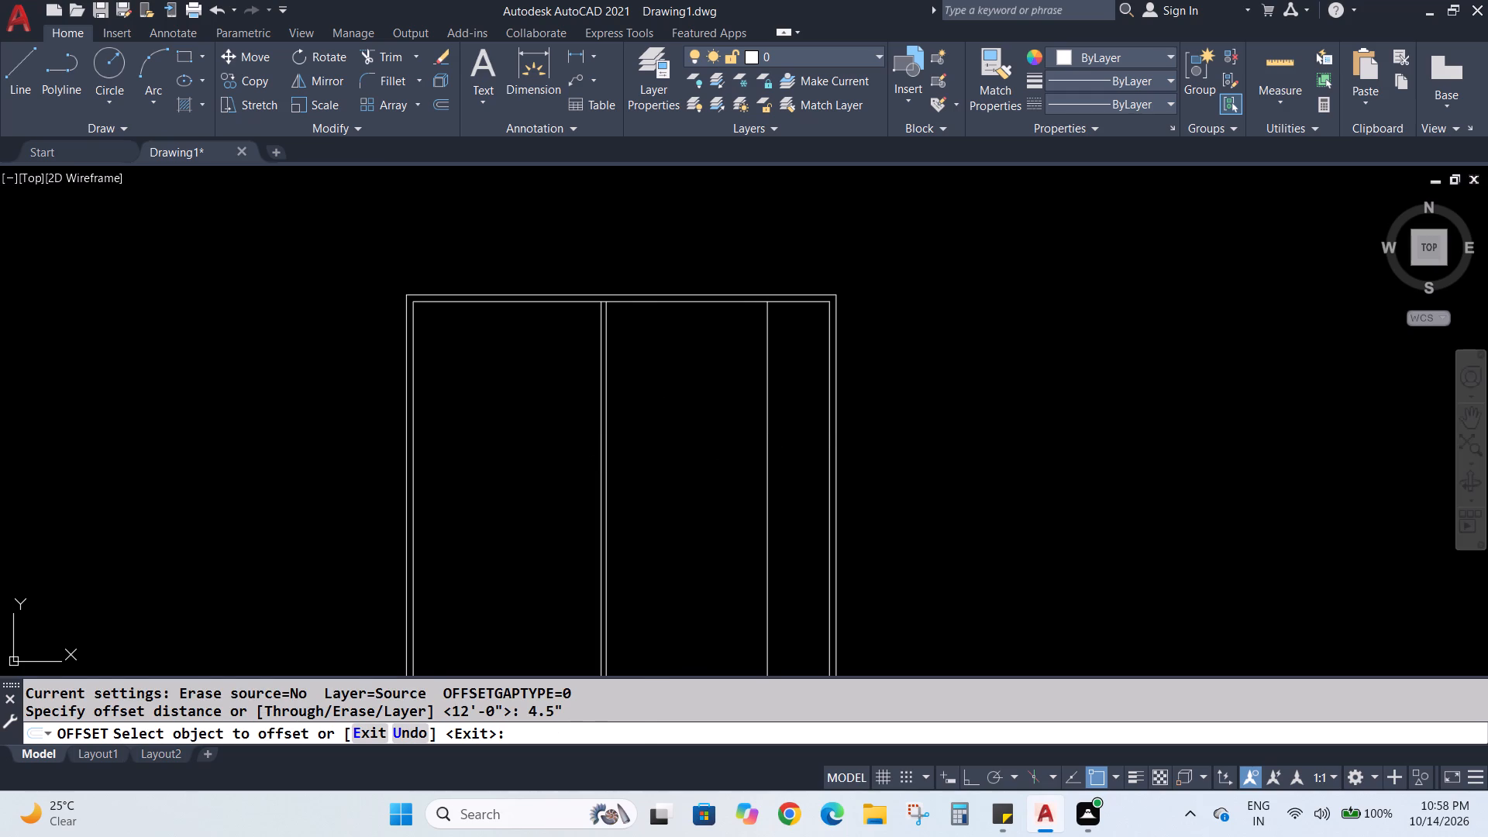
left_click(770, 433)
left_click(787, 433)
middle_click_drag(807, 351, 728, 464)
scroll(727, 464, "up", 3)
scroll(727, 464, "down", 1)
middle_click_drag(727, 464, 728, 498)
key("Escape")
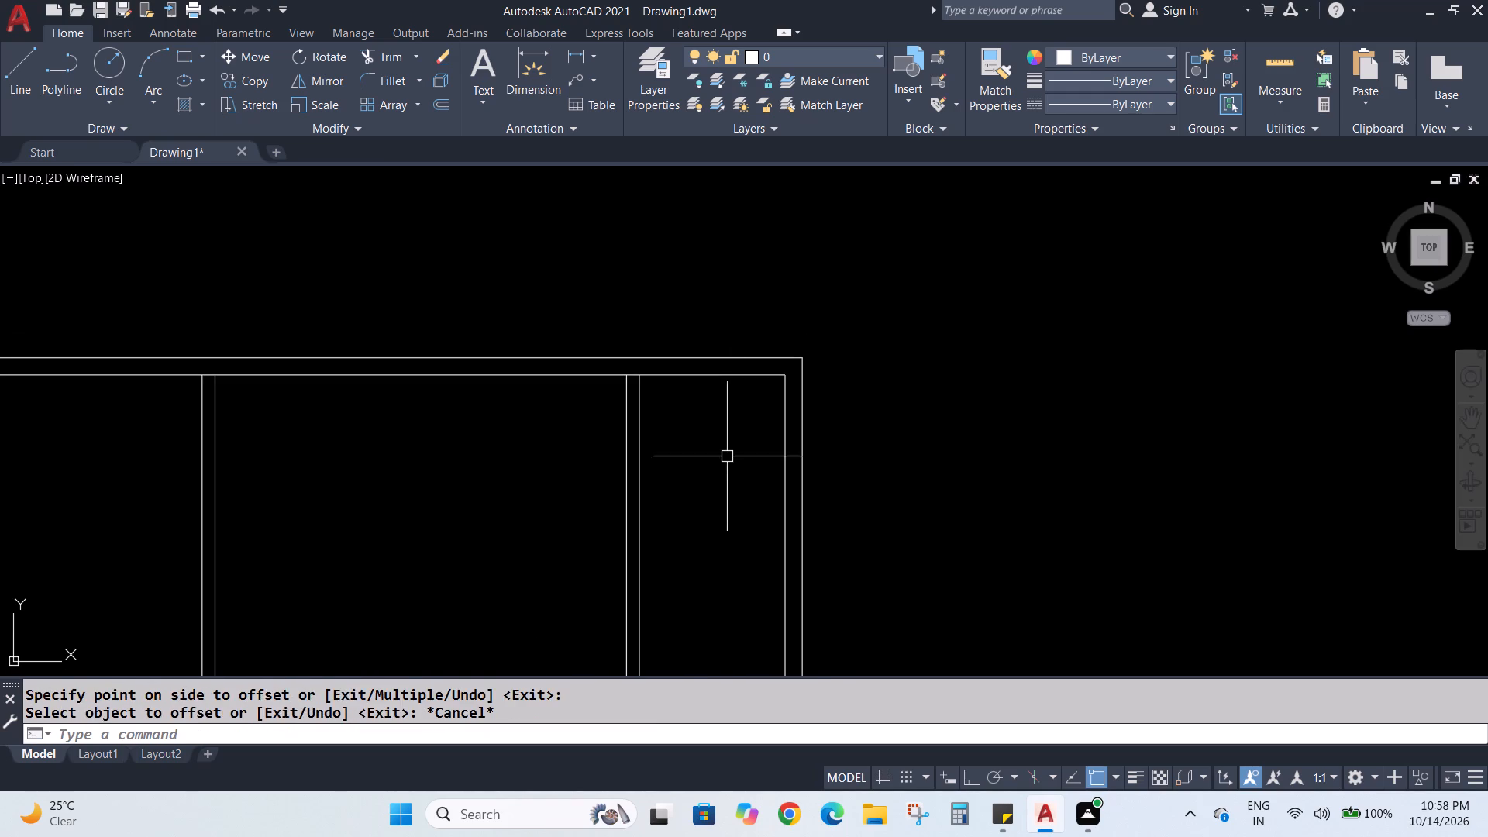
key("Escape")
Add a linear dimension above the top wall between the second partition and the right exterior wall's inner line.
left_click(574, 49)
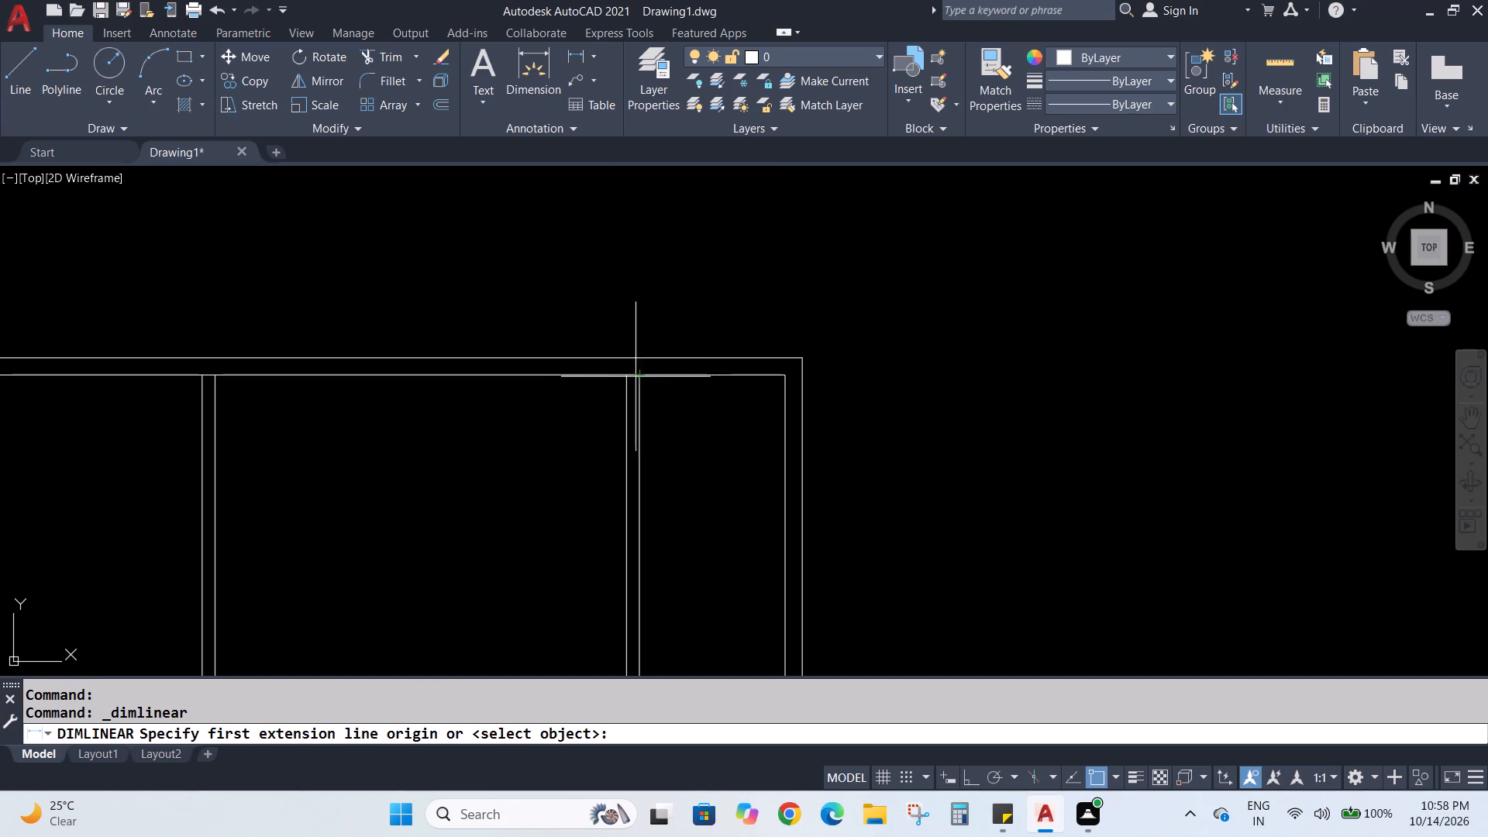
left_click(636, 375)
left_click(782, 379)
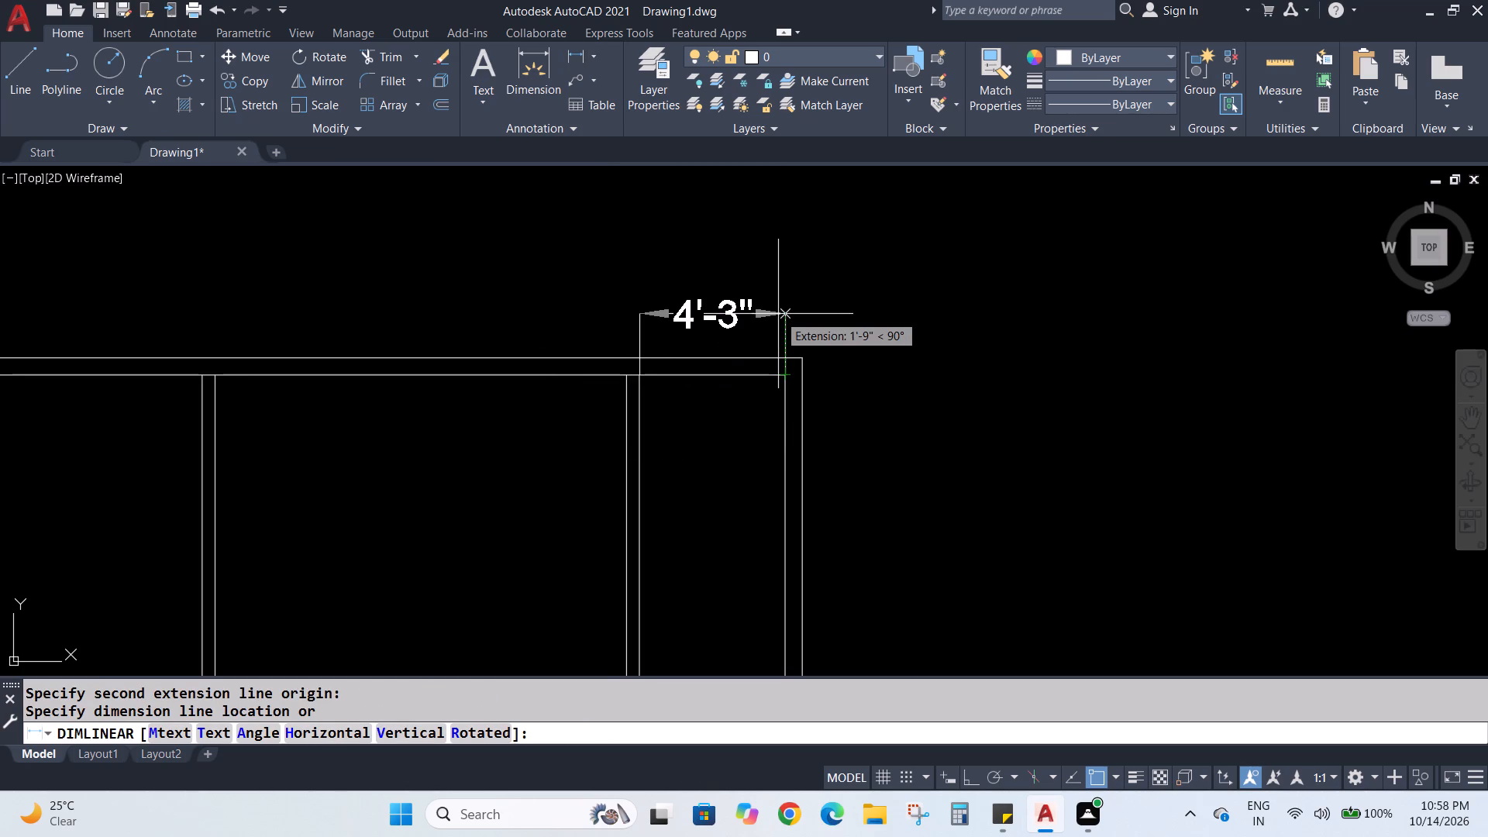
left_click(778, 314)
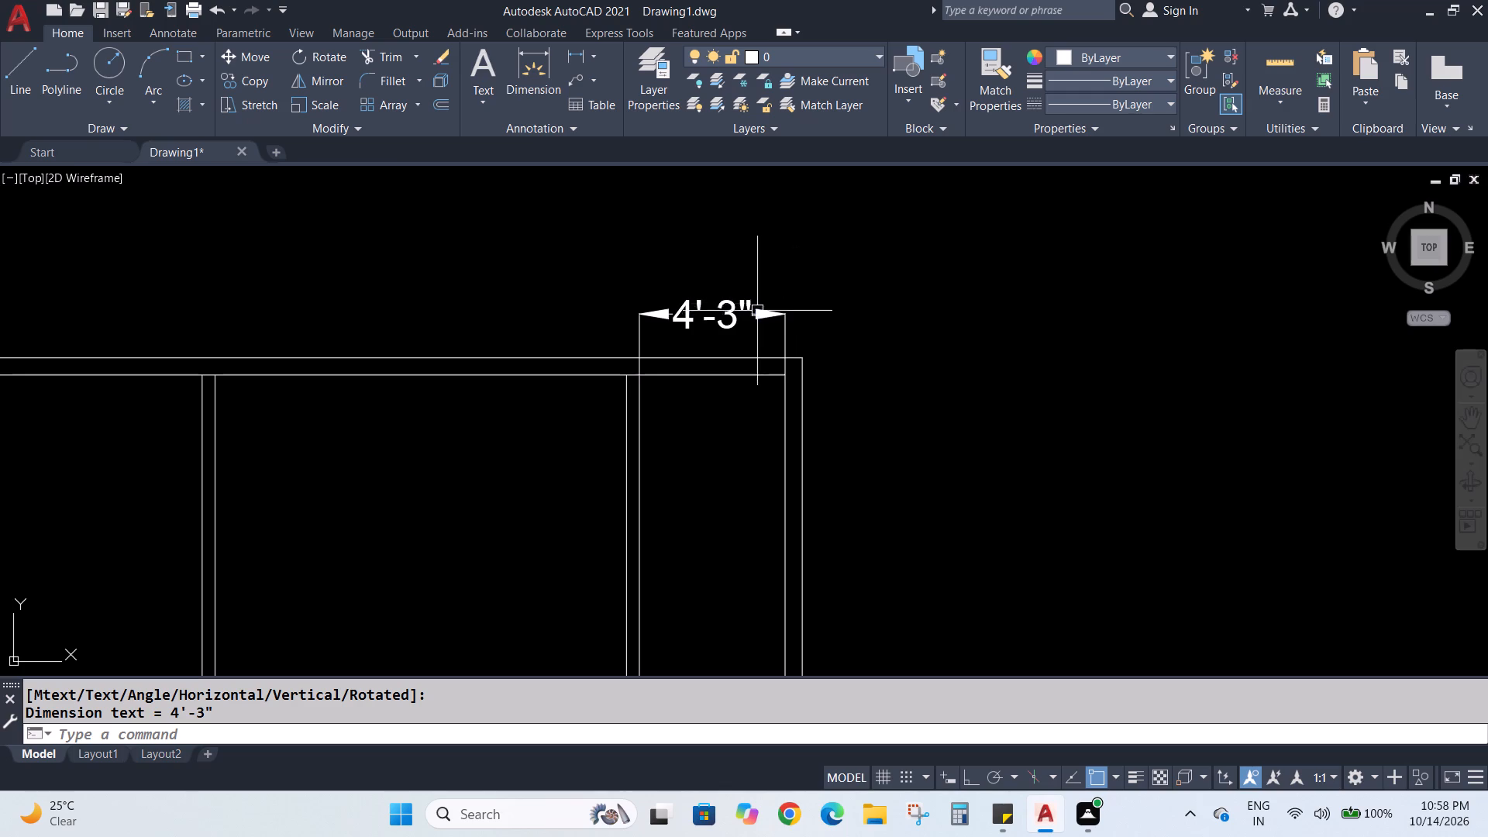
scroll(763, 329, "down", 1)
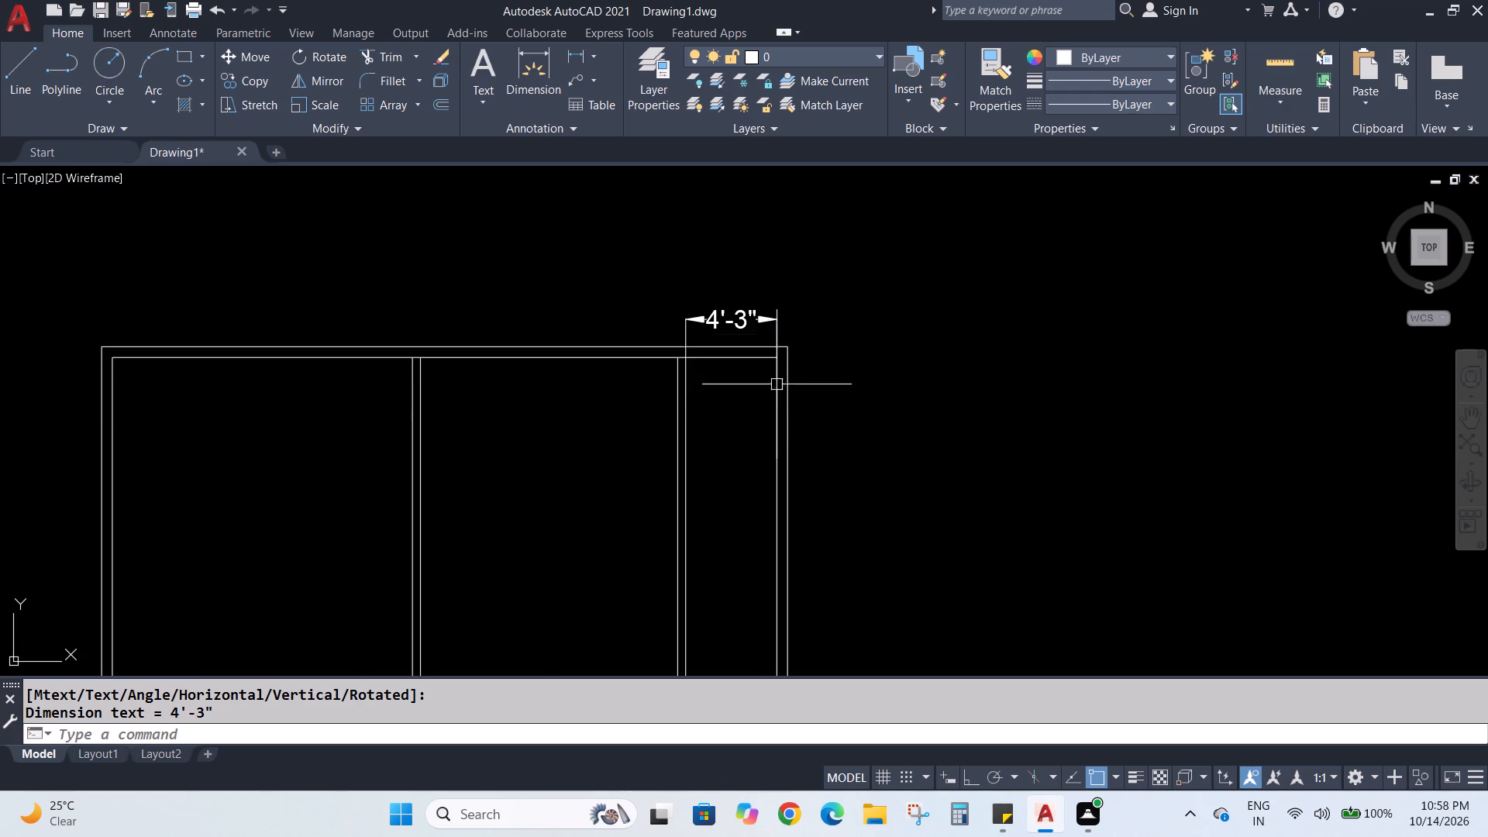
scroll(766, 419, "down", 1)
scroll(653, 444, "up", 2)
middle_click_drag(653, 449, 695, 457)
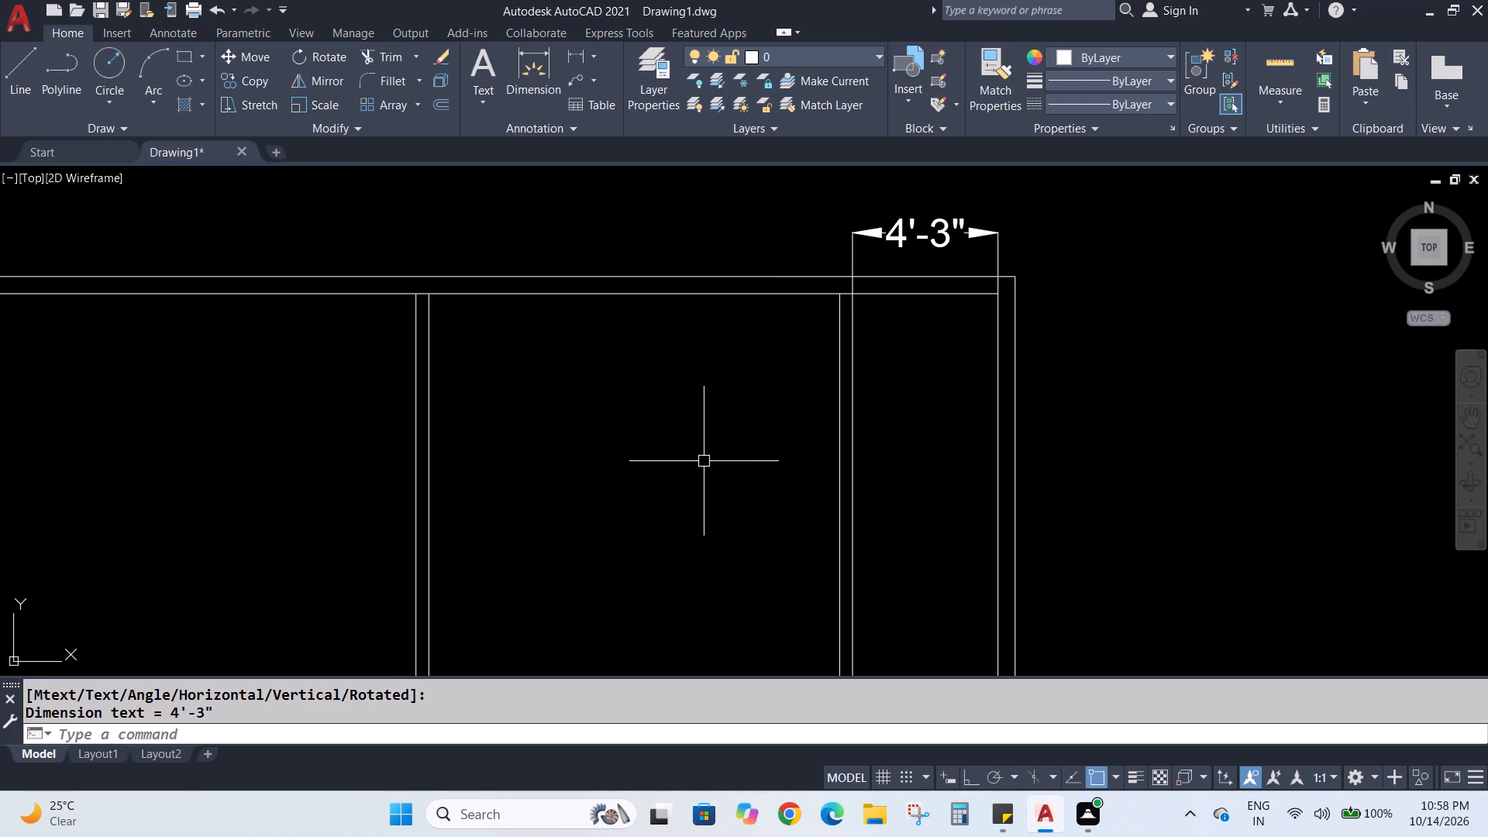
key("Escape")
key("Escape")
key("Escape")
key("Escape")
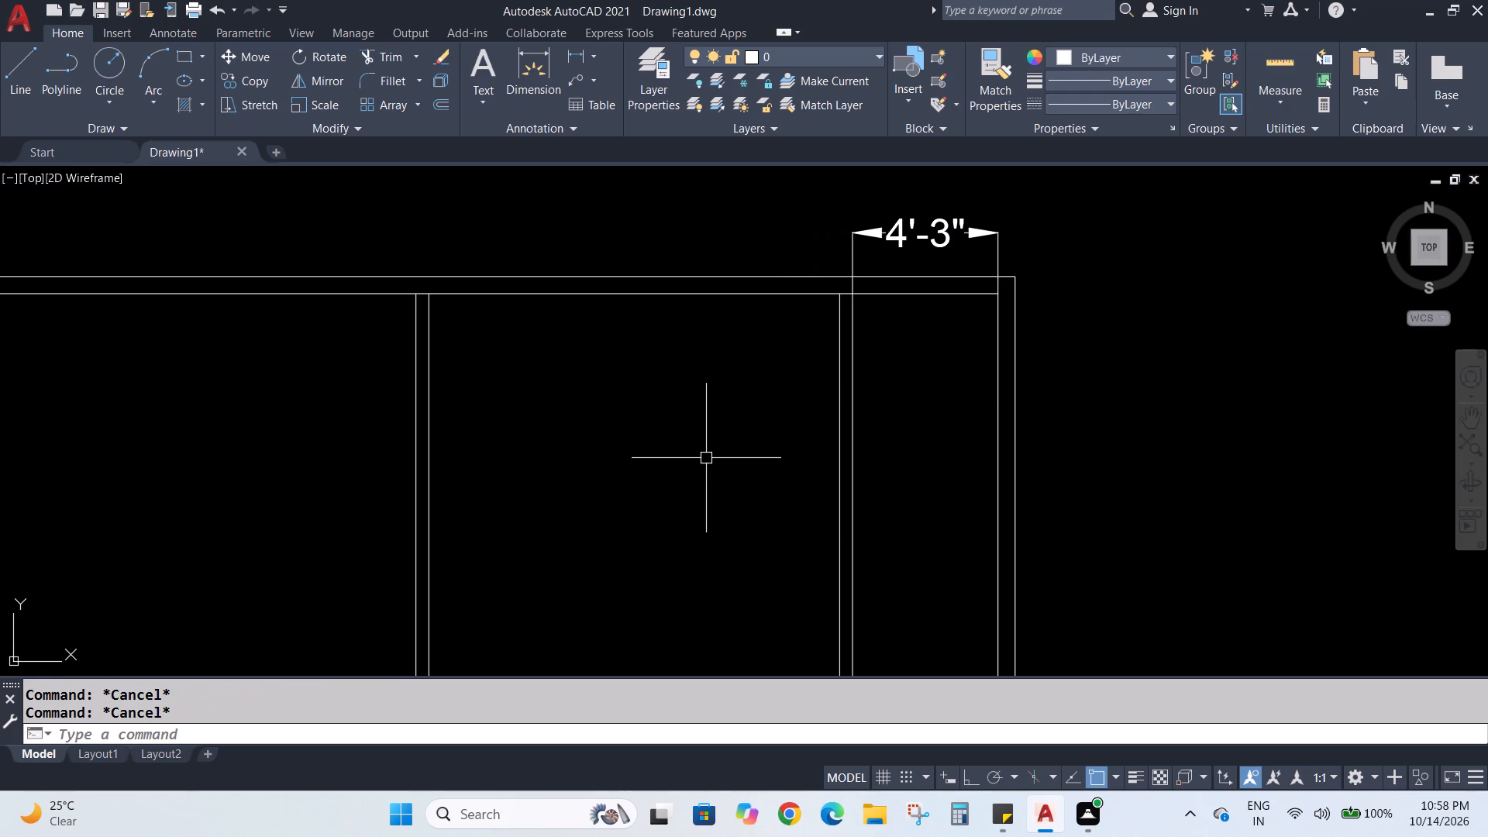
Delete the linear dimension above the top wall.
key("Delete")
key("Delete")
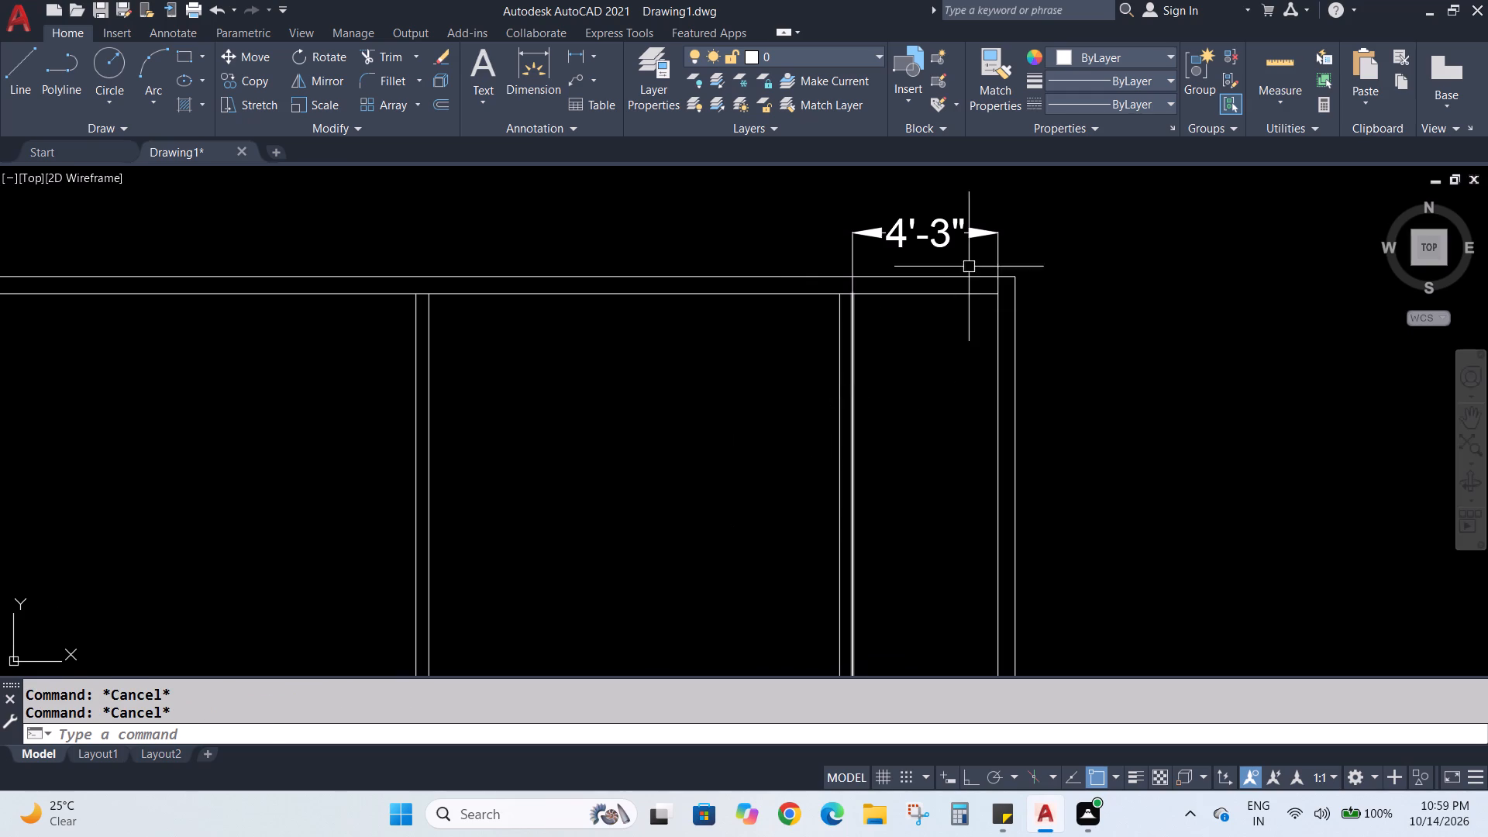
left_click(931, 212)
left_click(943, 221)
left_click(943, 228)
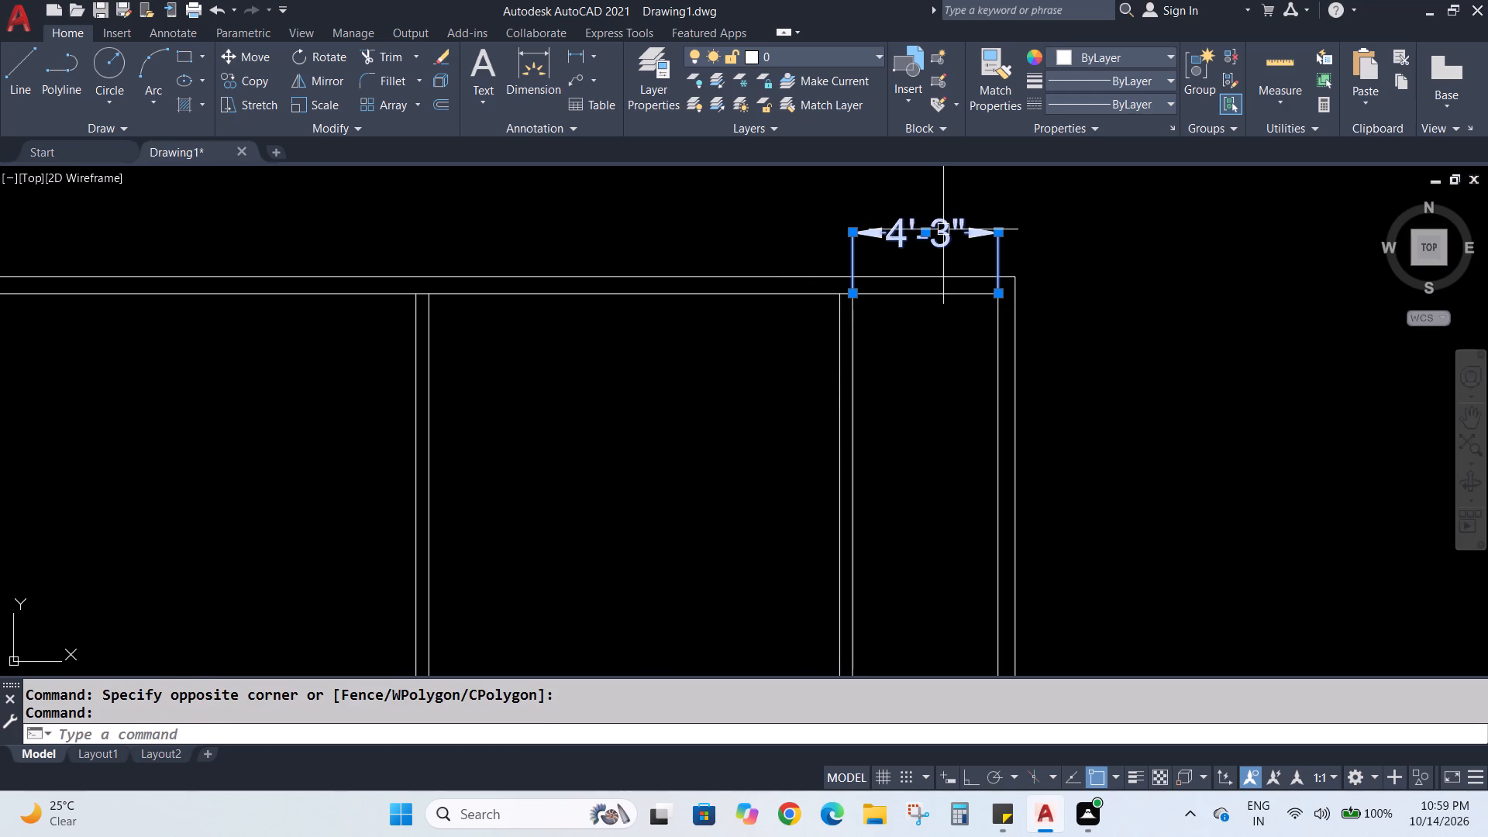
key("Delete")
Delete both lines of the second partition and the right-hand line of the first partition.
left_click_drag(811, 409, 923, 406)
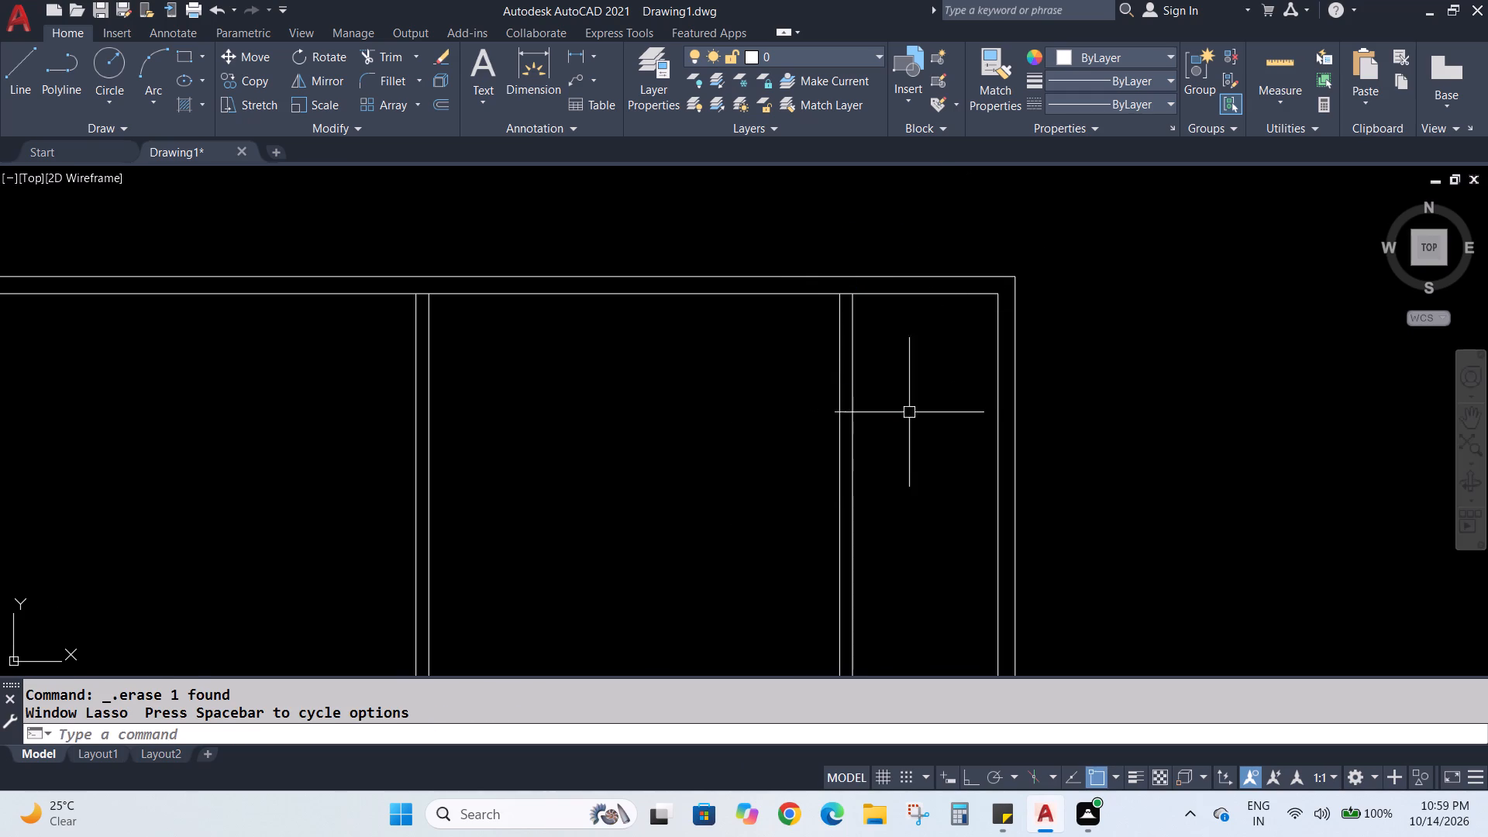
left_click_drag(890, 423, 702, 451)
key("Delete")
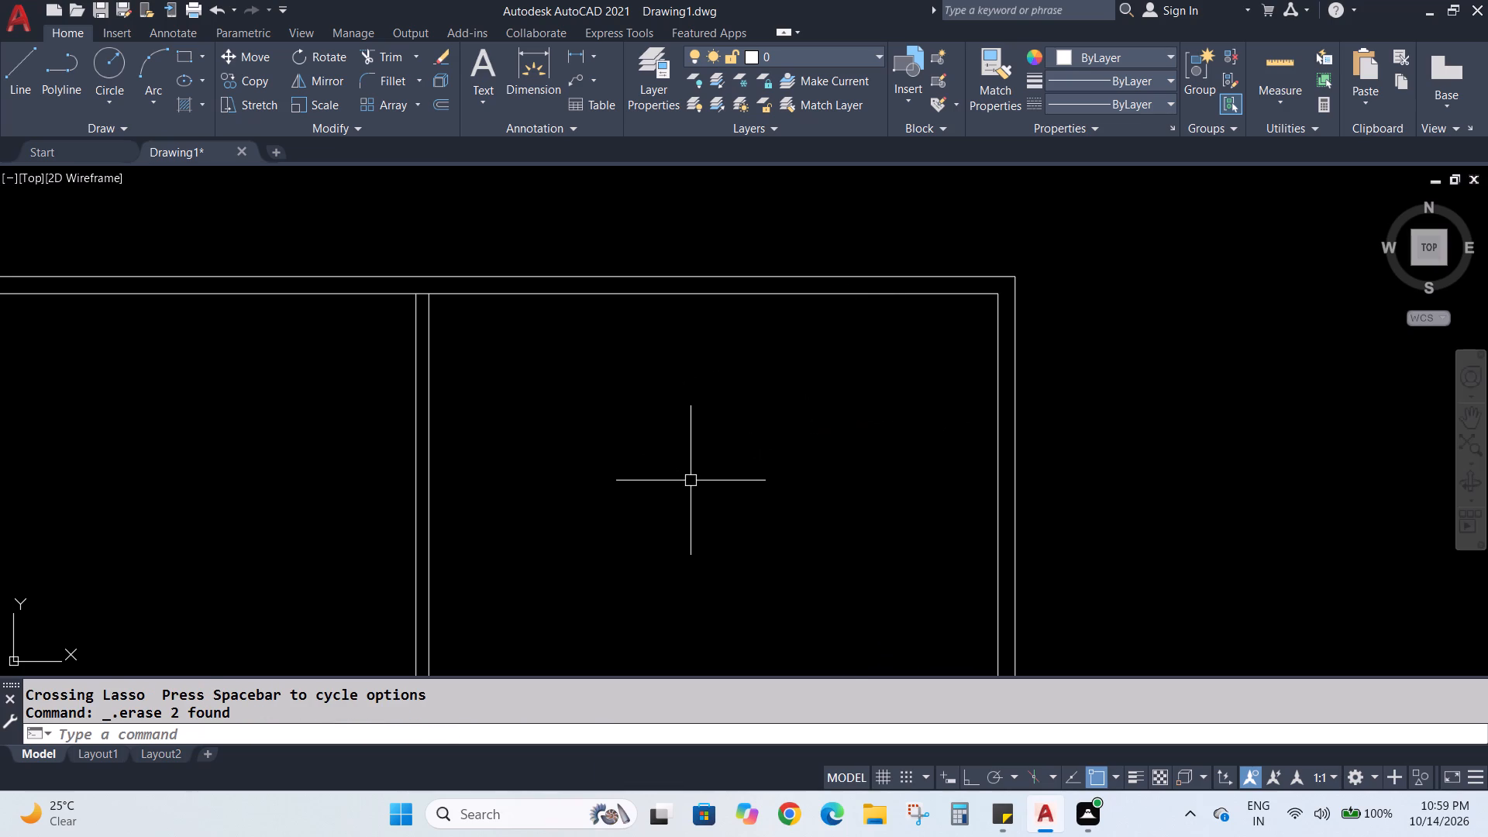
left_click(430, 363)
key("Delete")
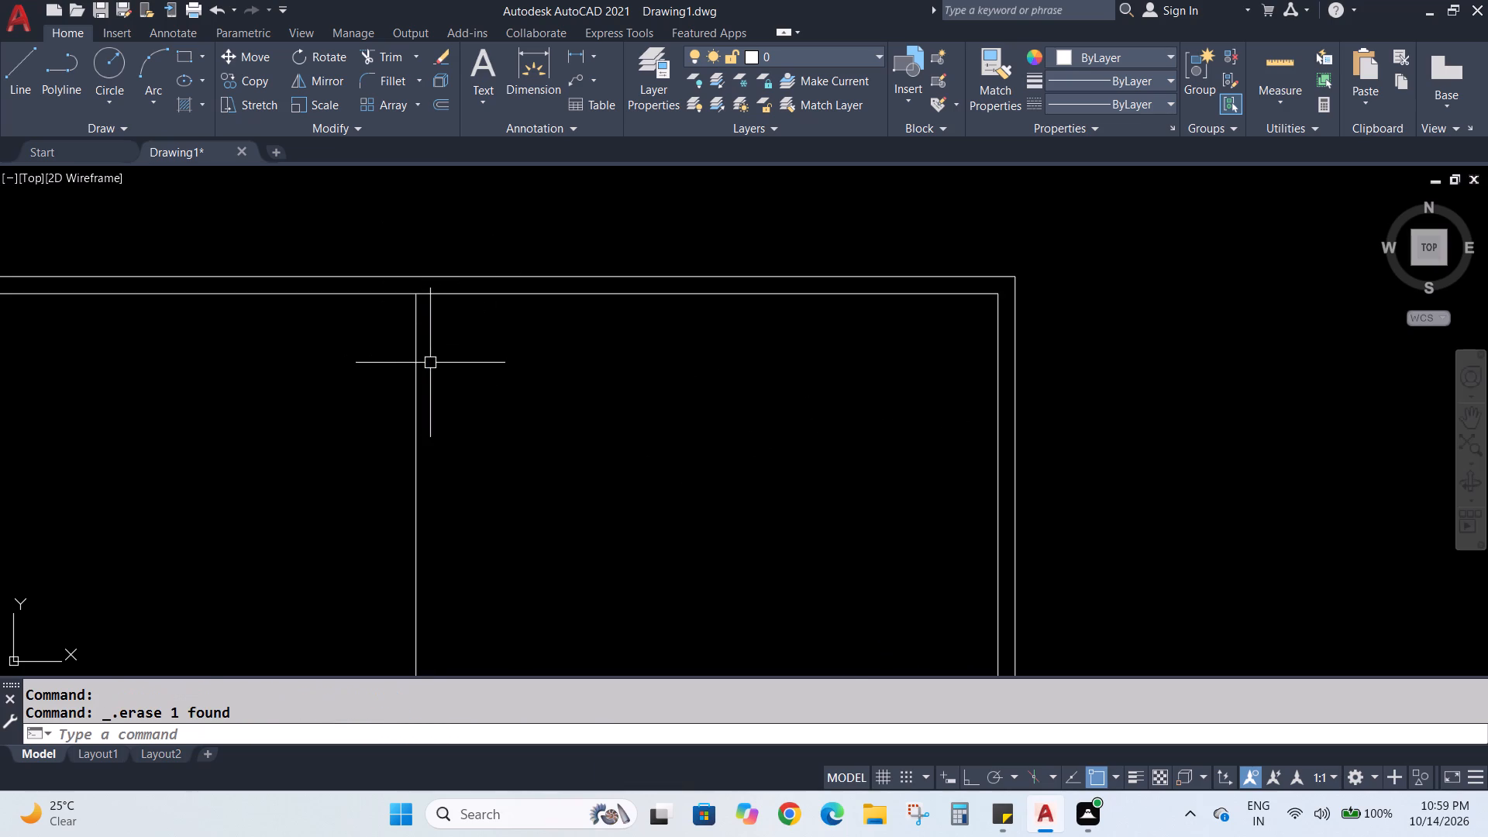
Offset the first vertical partition line 4" to the right to give the partition its thickness.
key("o")
key("Return")
key("4")
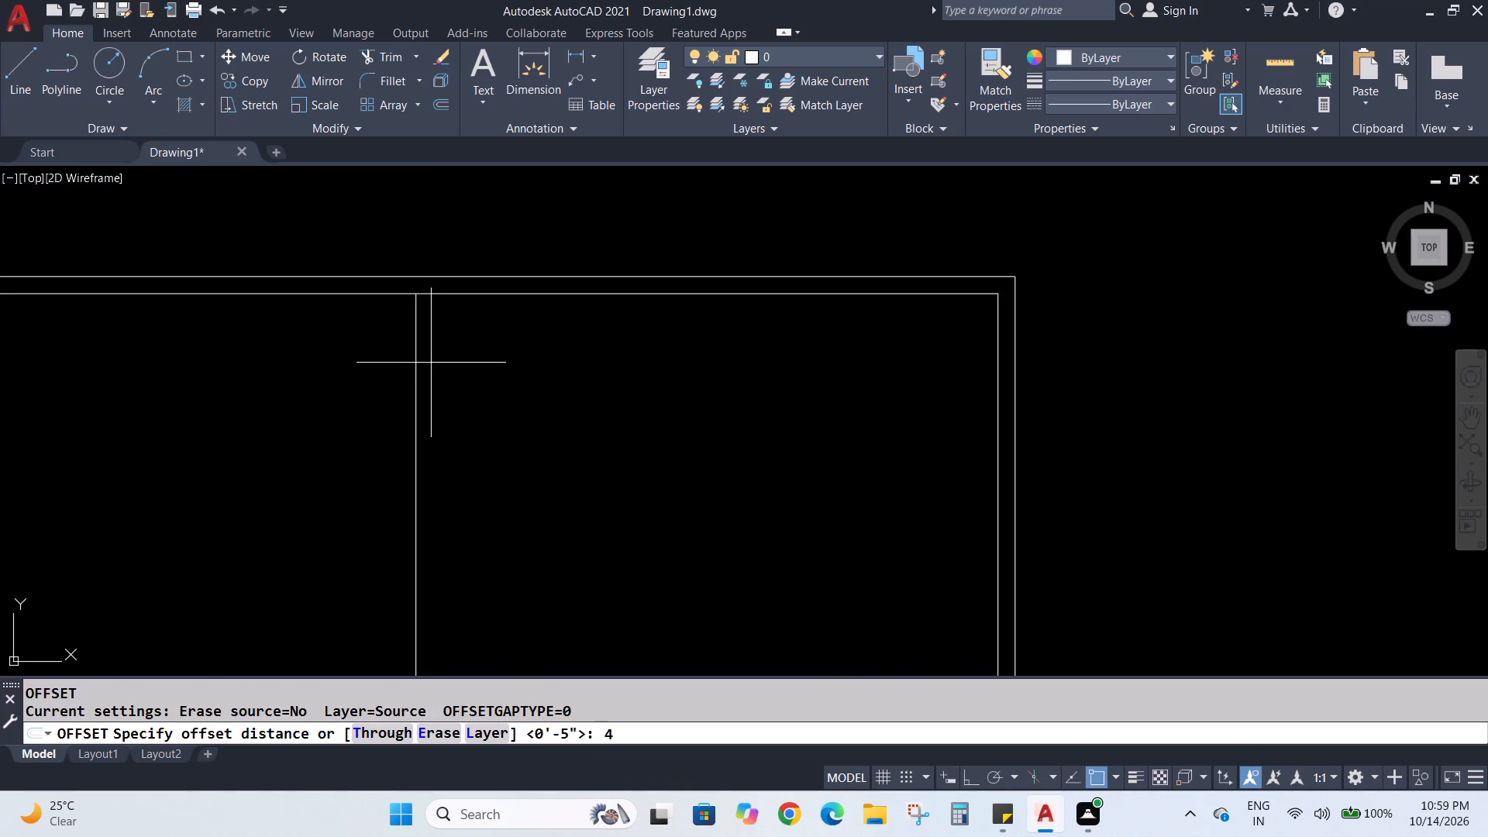
key("shift+quotedbl")
key("Return")
left_click(408, 373)
left_click(415, 377)
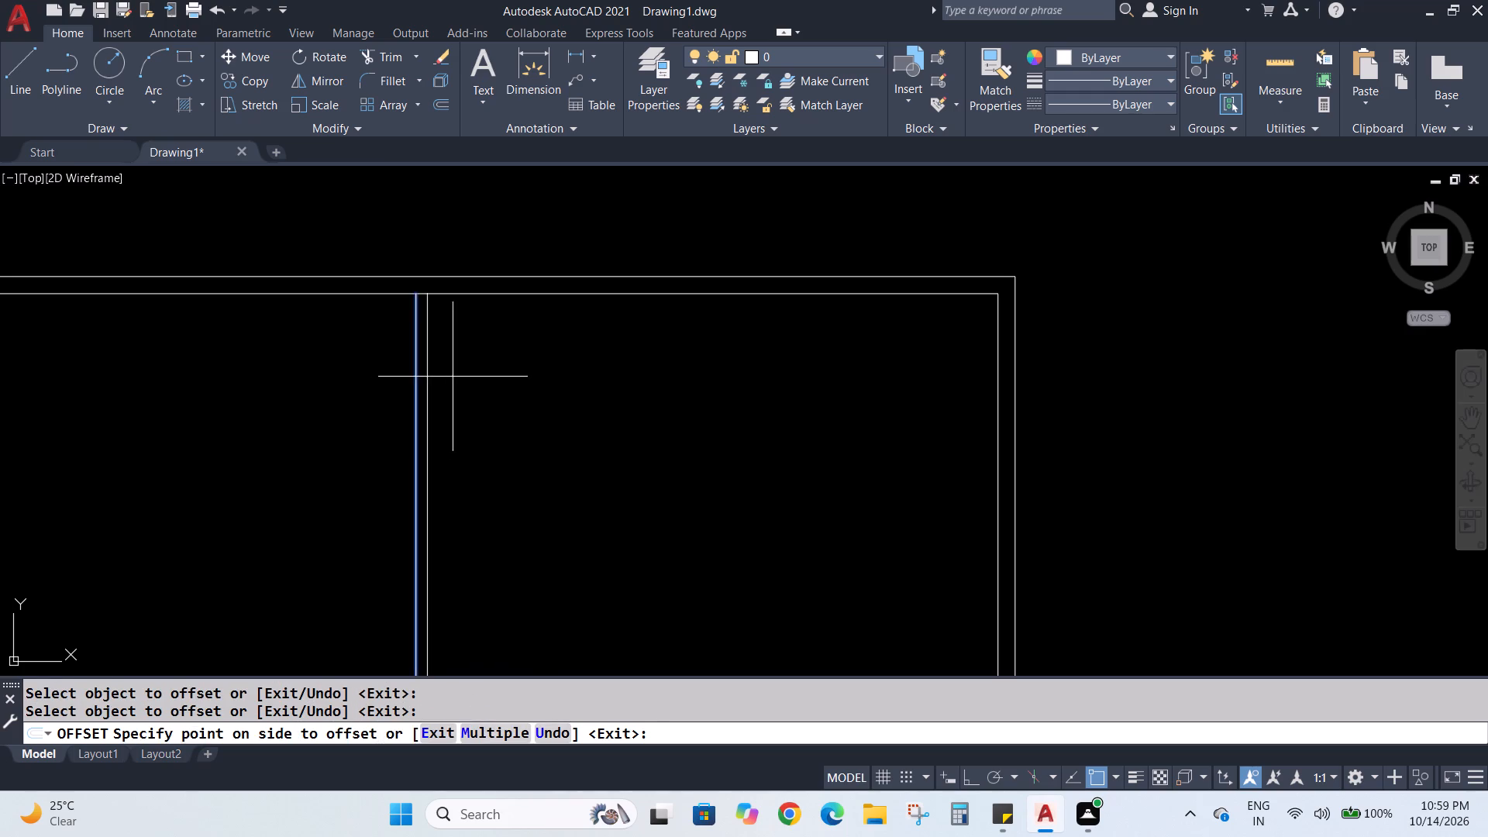
left_click(453, 376)
key("Escape")
key("Escape")
Offset the first partition's right-hand line 12' to the right for the second vertical partition.
key("o")
key("Return")
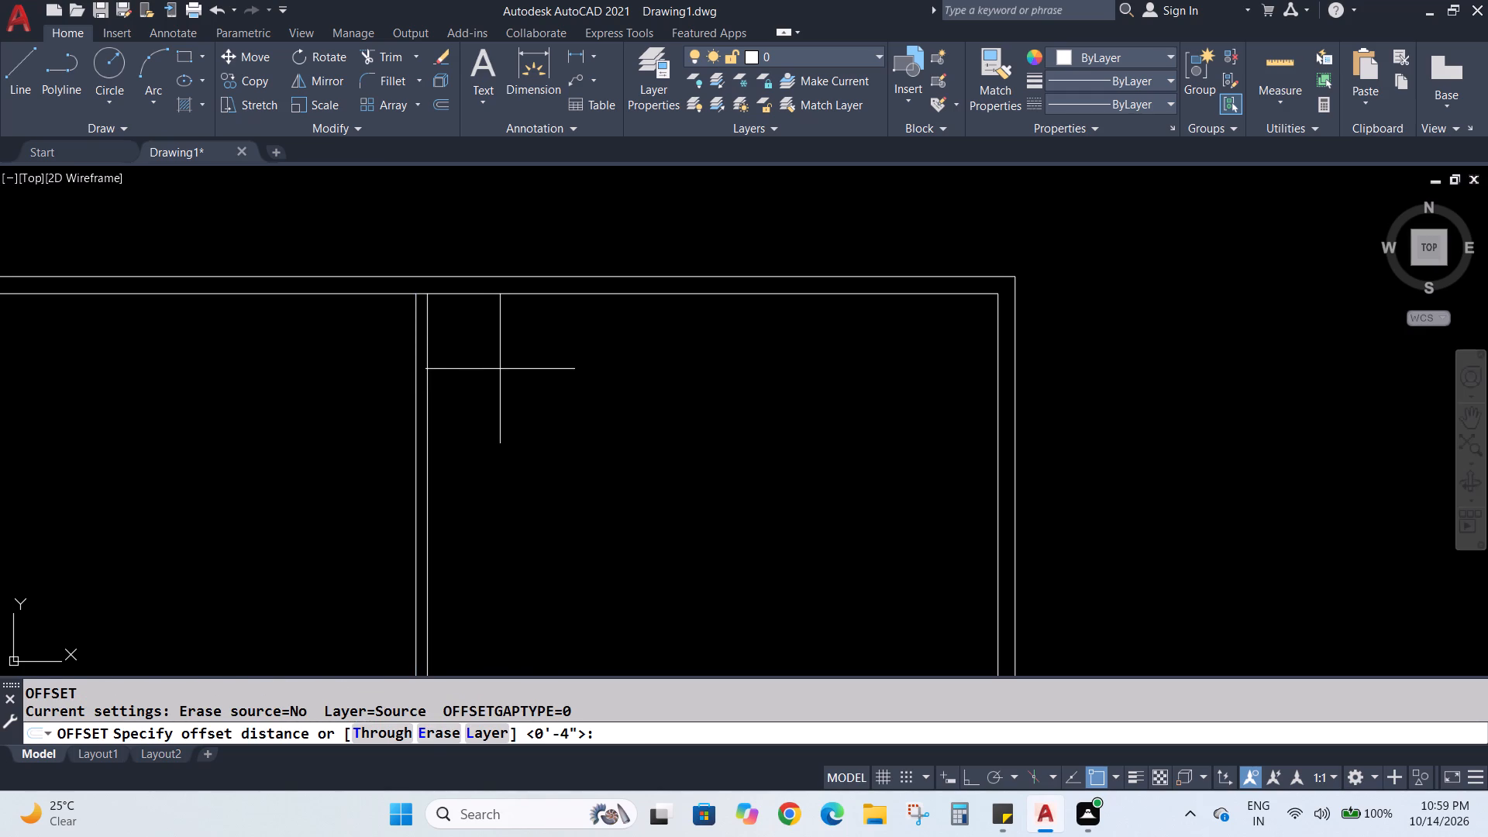
type("12")
key("apostrophe")
key("Return")
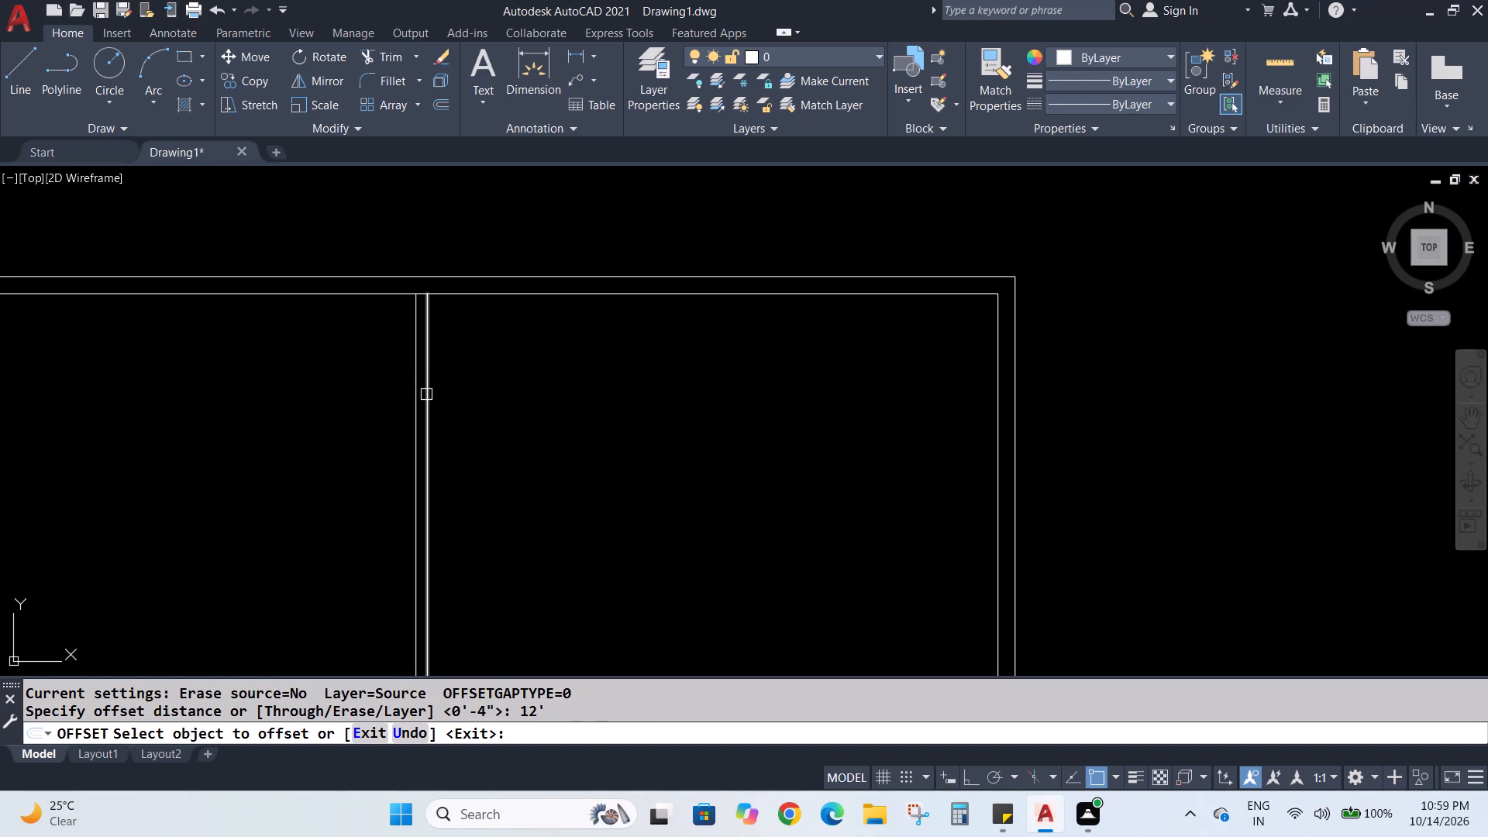
left_click(426, 394)
left_click(506, 390)
key("Escape")
key("Escape")
Offset the second vertical partition line 4" to the right to give the partition its thickness.
key("o")
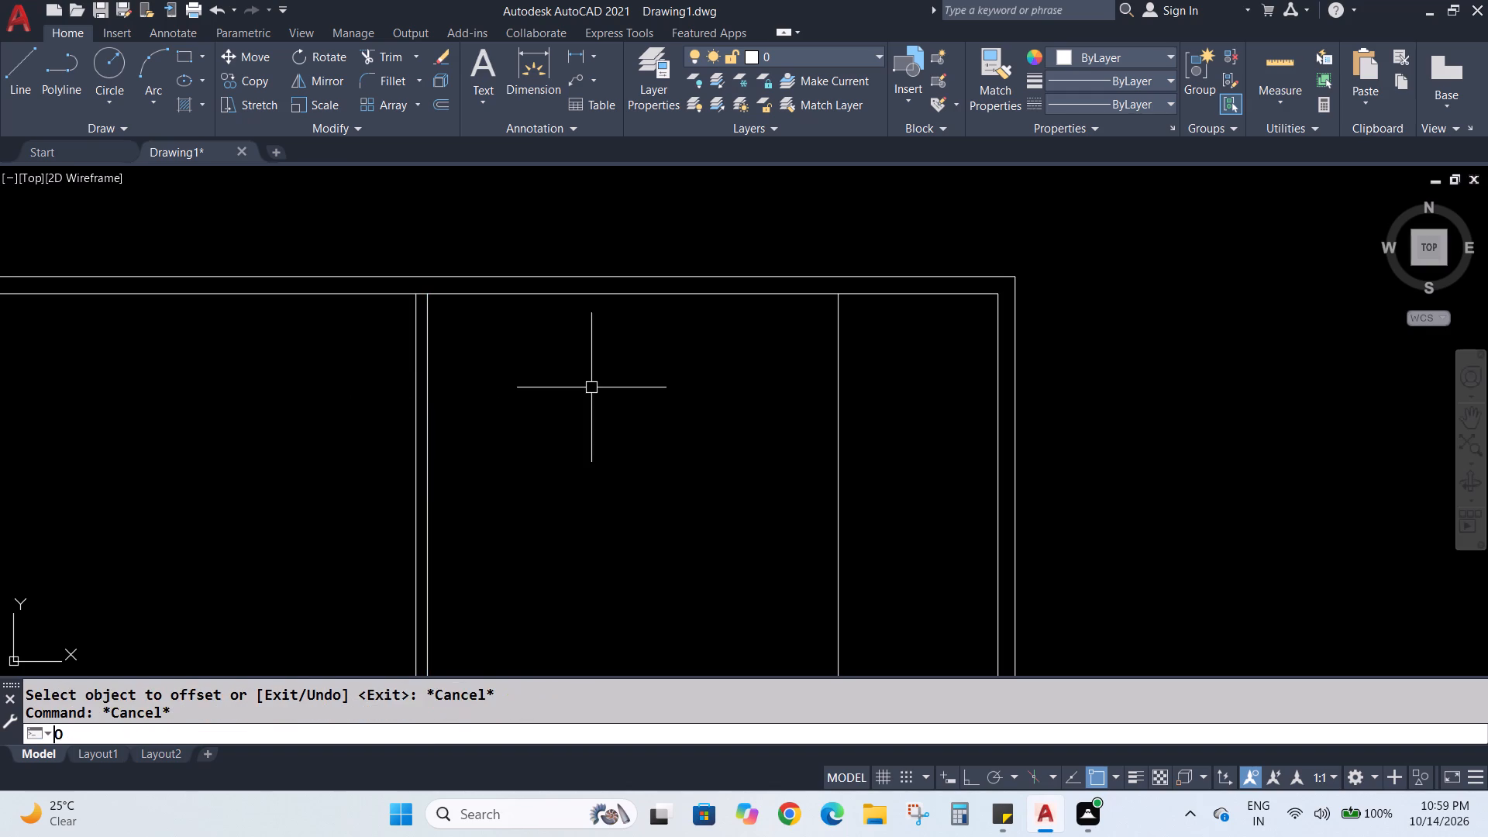
key("Return")
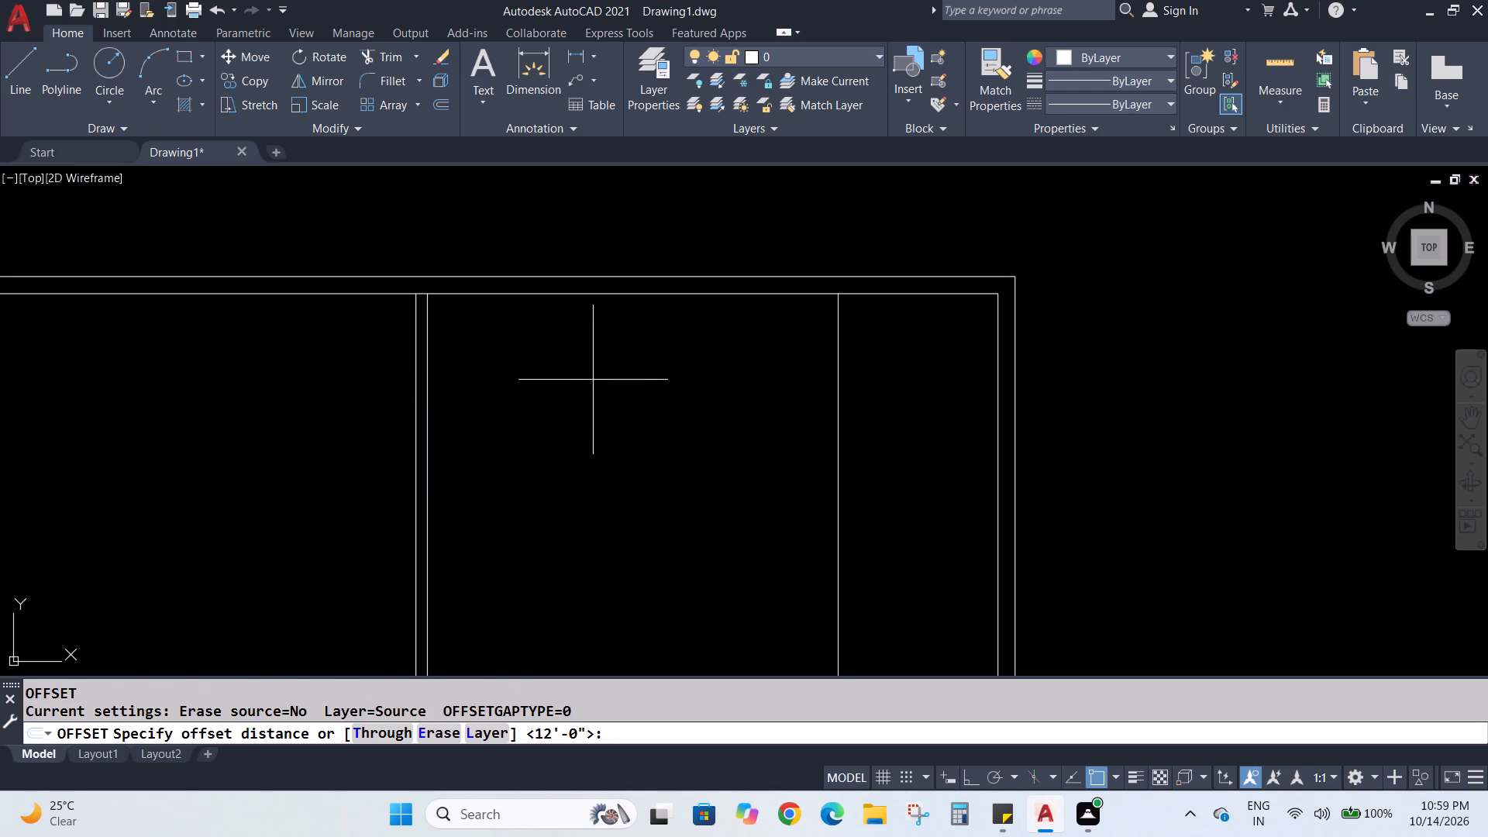
key("4")
key("apostrophe")
key("BackSpace")
key("shift+quotedbl")
key("Return")
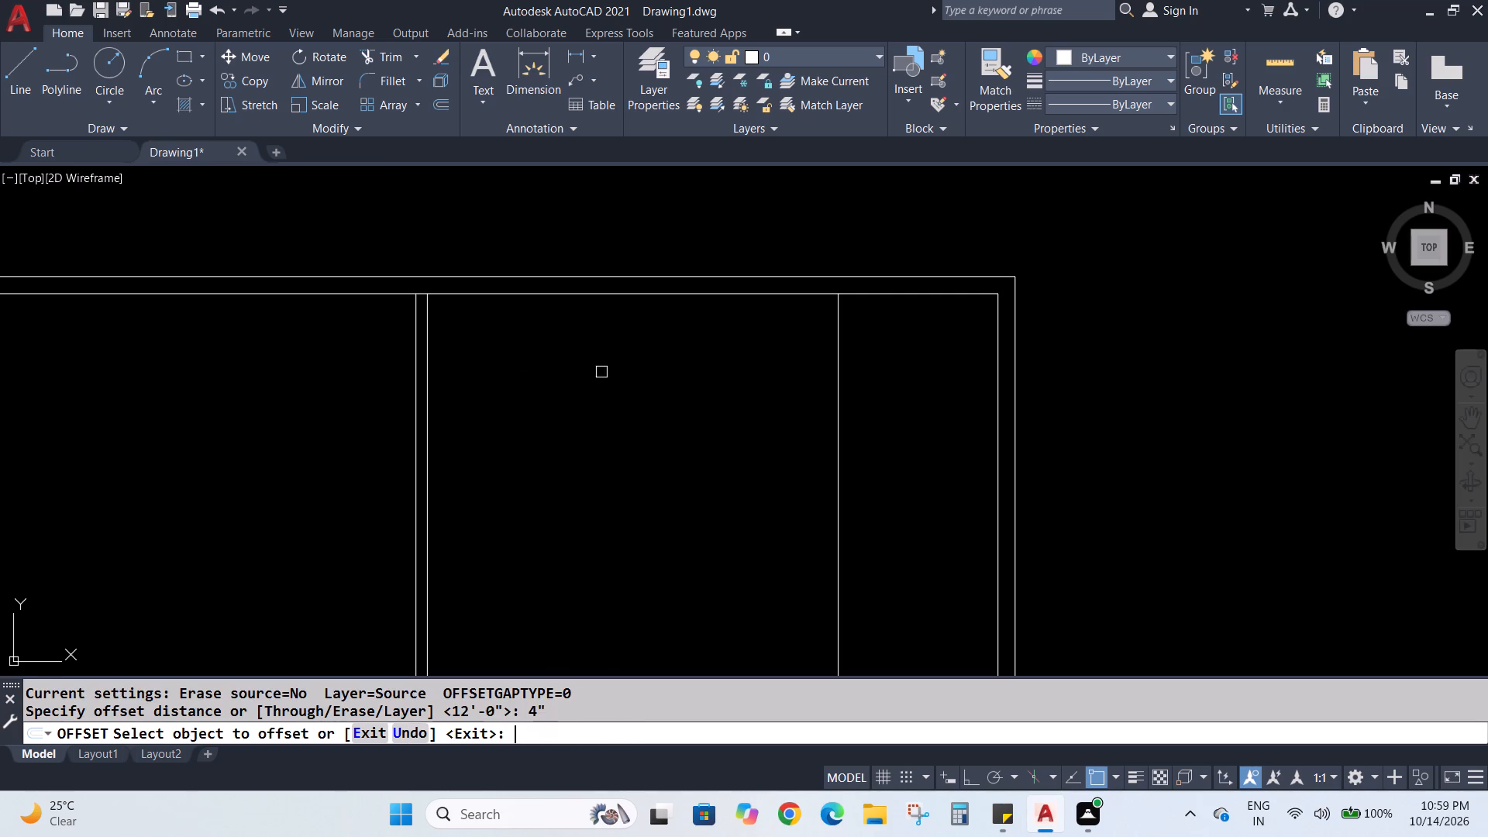
left_click(842, 370)
left_click(915, 361)
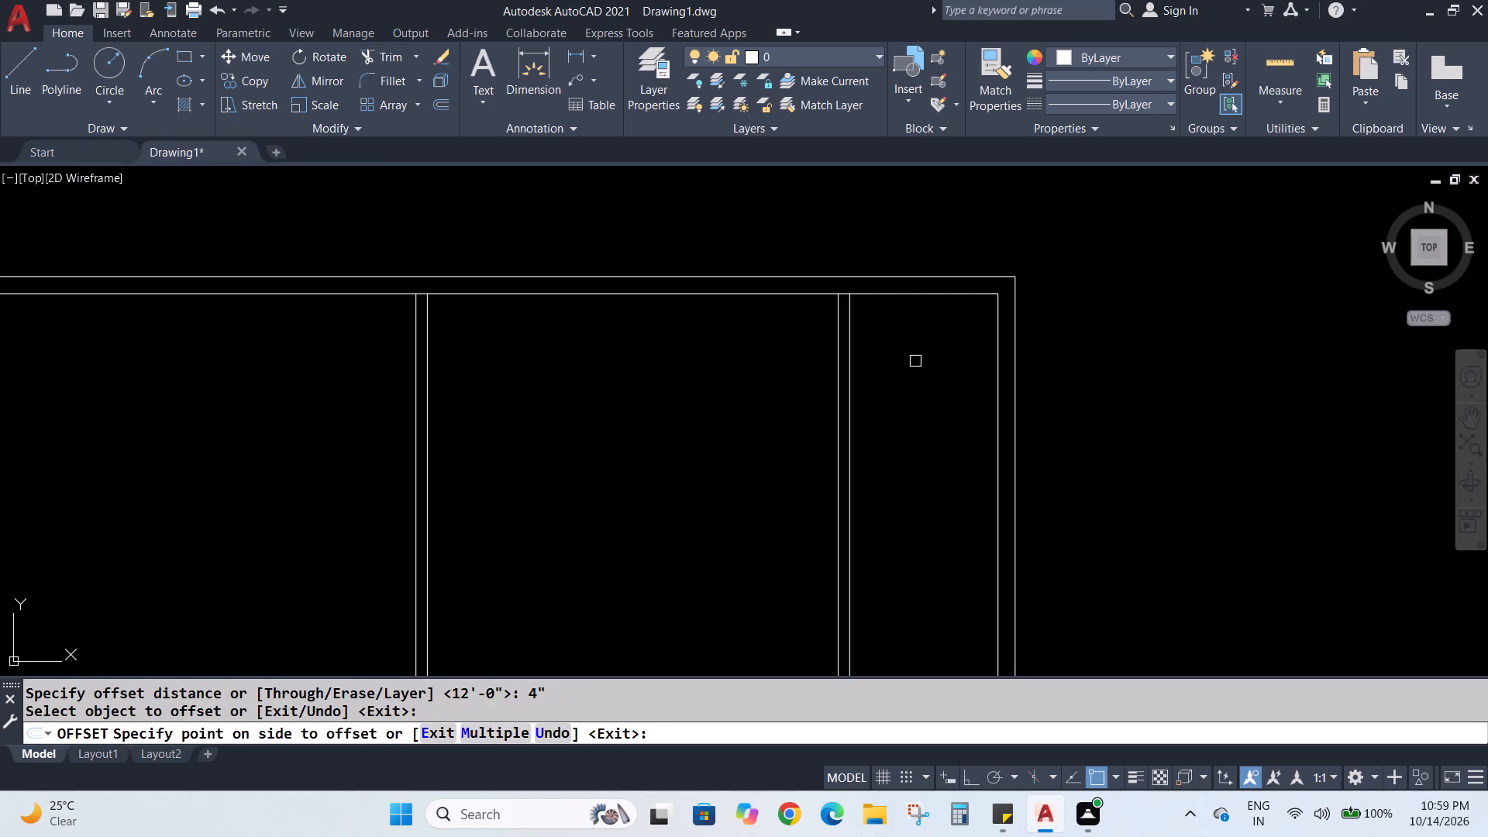
Measure the clear width between the second vertical partition and the right exterior wall with a temporary linear dimension, and delete it.
key("Escape")
left_click(574, 52)
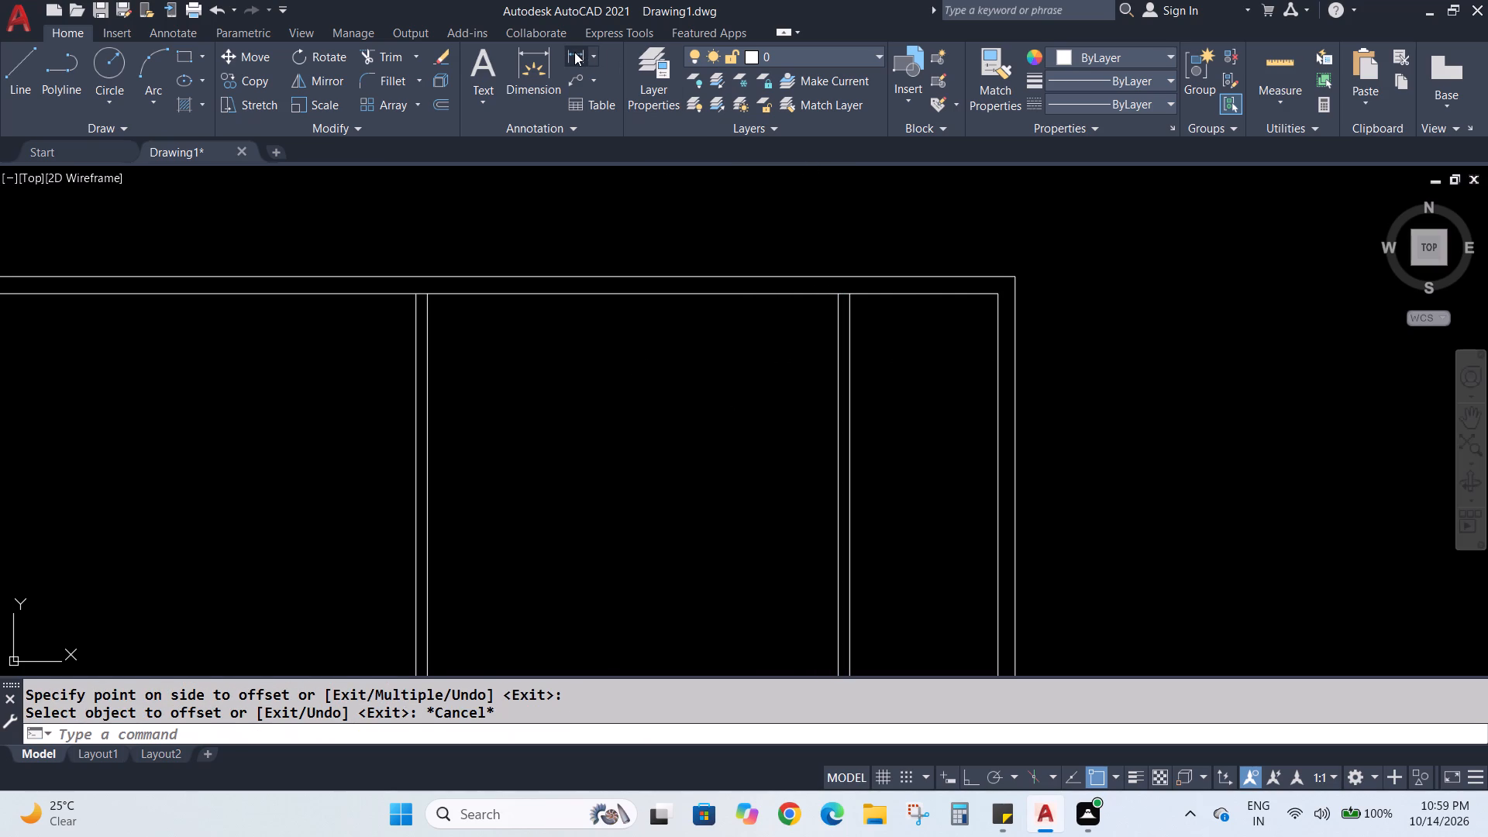
left_click(846, 292)
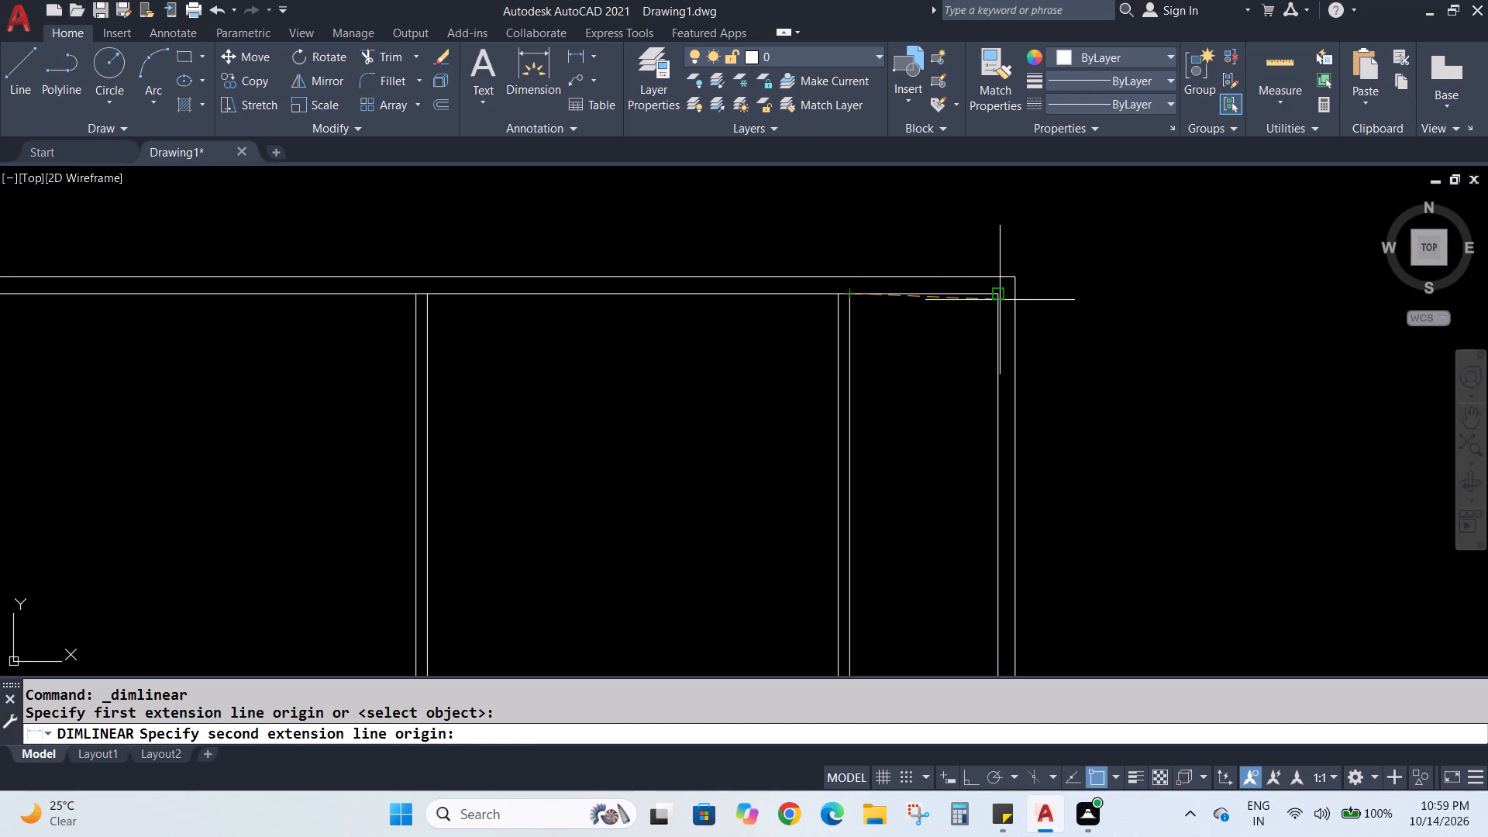
left_click(1000, 298)
left_click(963, 232)
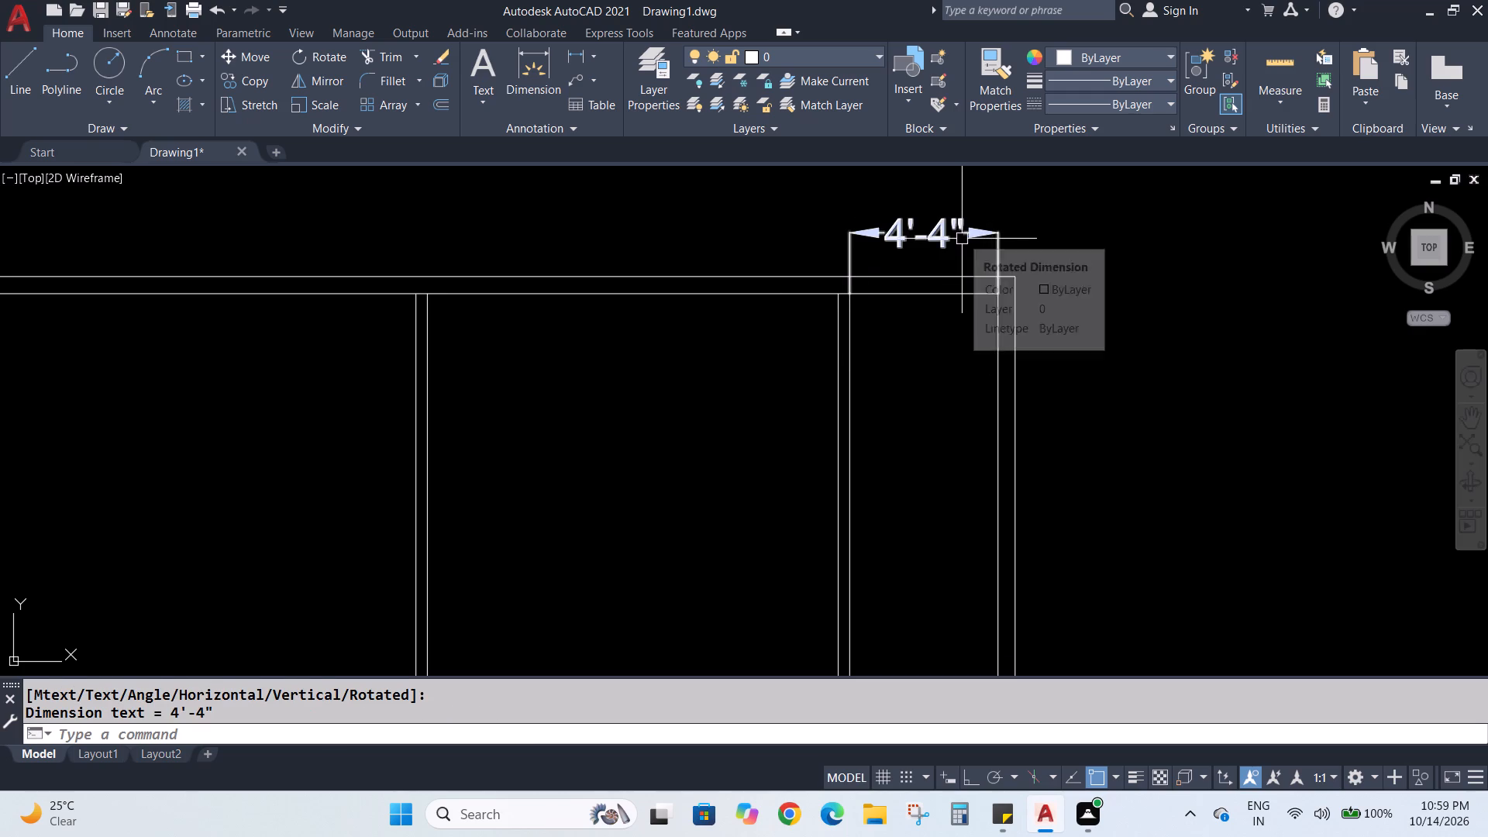
key("Escape")
key("Escape")
left_click(919, 239)
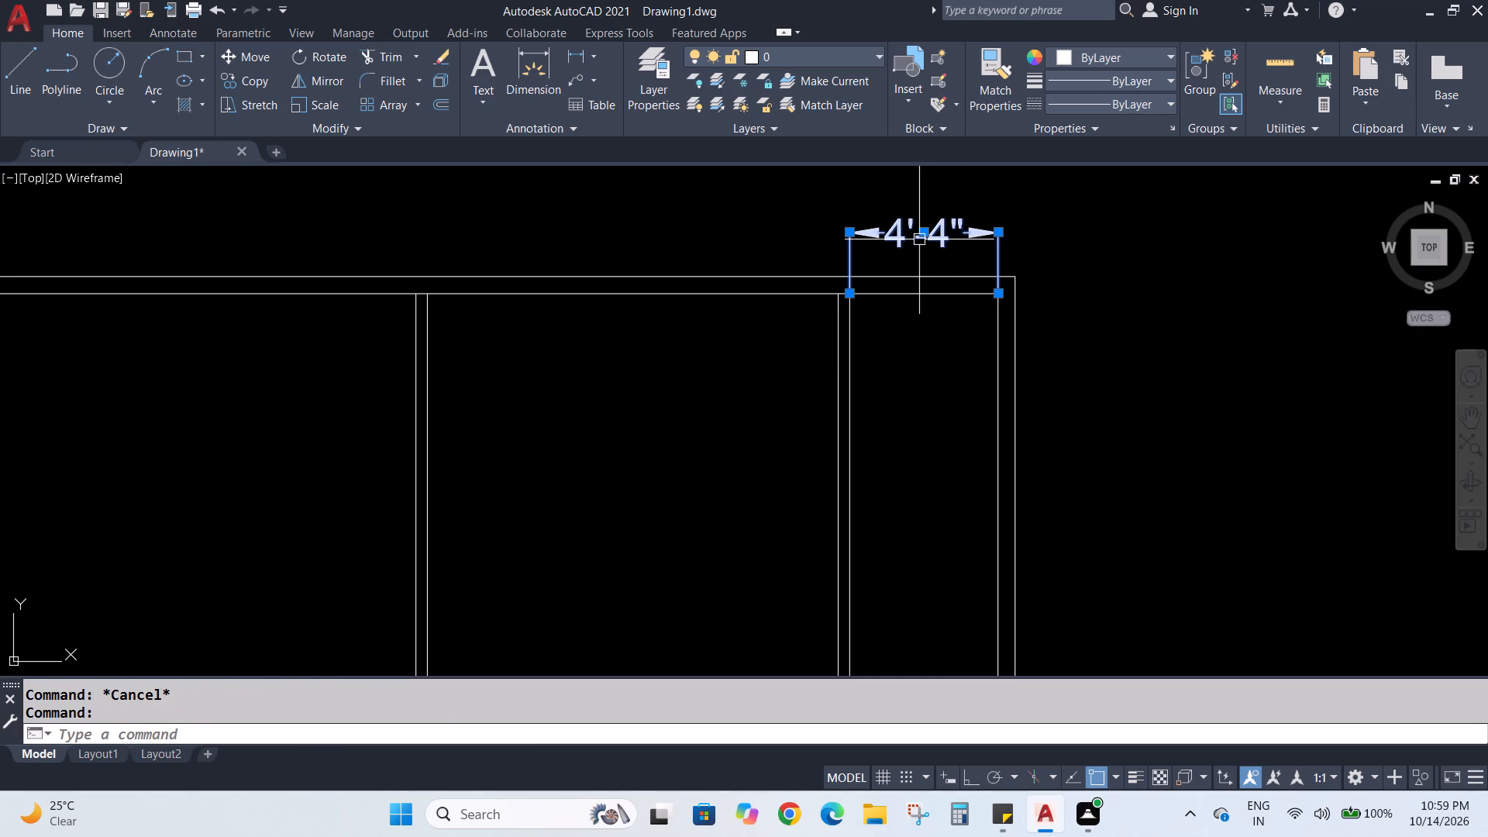
key("Delete")
Offset the inner line of the top exterior wall 12' downward for the first horizontal partition.
scroll(723, 326, "down", 4)
scroll(610, 432, "up", 3)
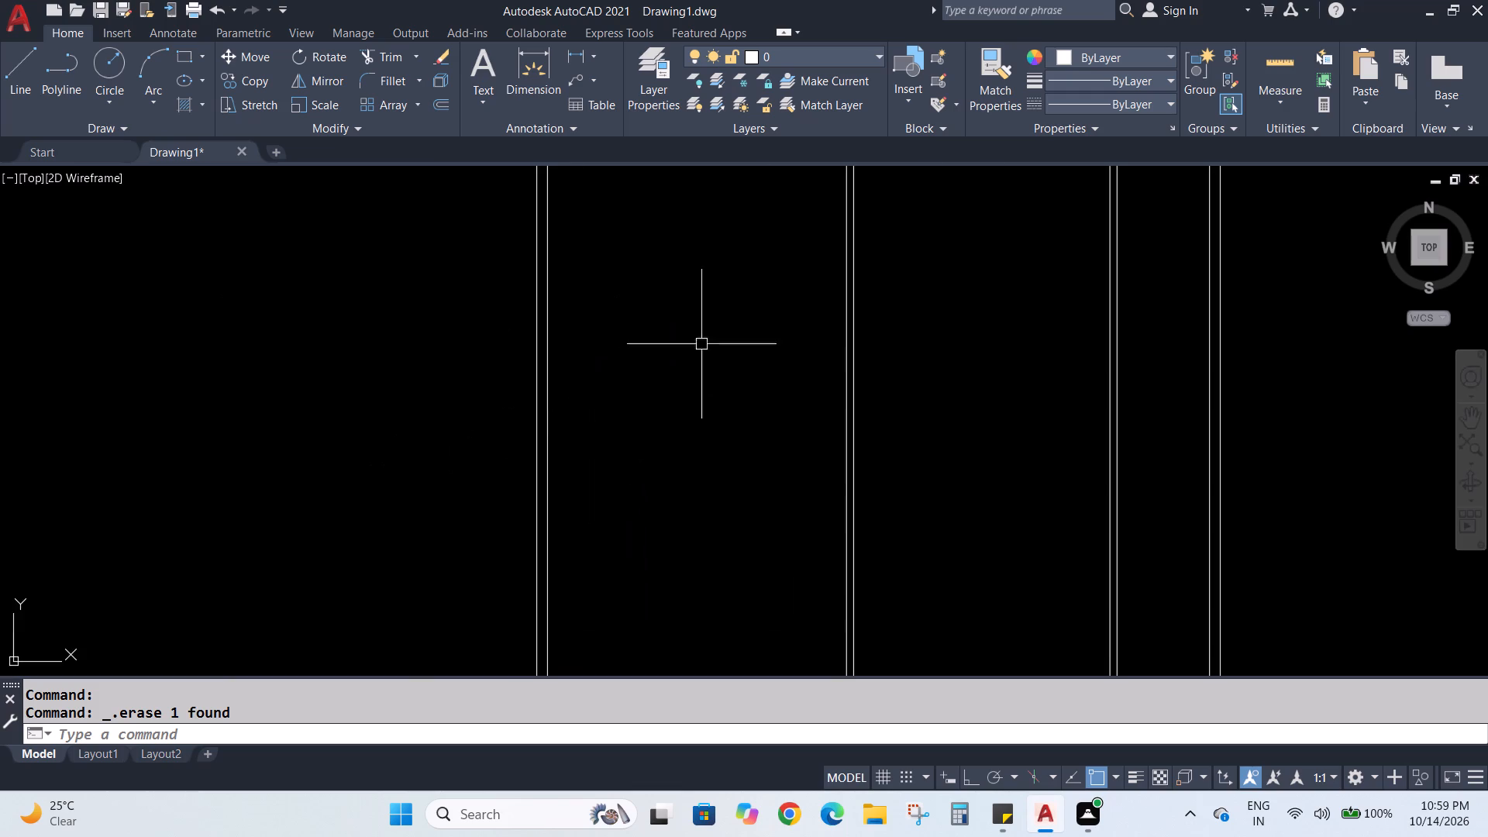
middle_click_drag(737, 325, 649, 552)
scroll(660, 520, "down", 1)
scroll(633, 502, "up", 1)
middle_click_drag(633, 502, 632, 509)
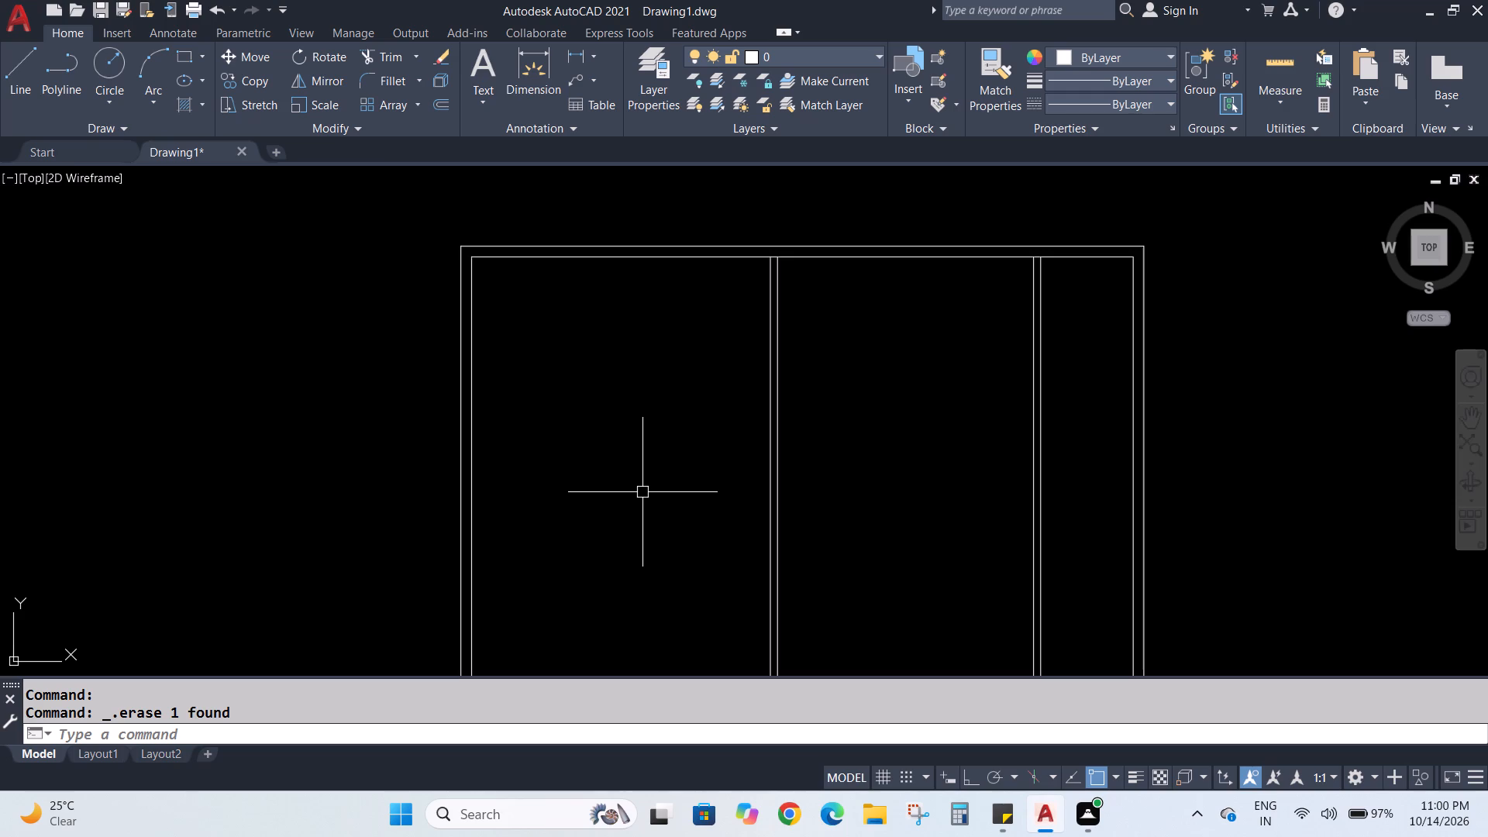
key("Escape")
key("Escape")
key("o")
key("Return")
type("12'")
key("Return")
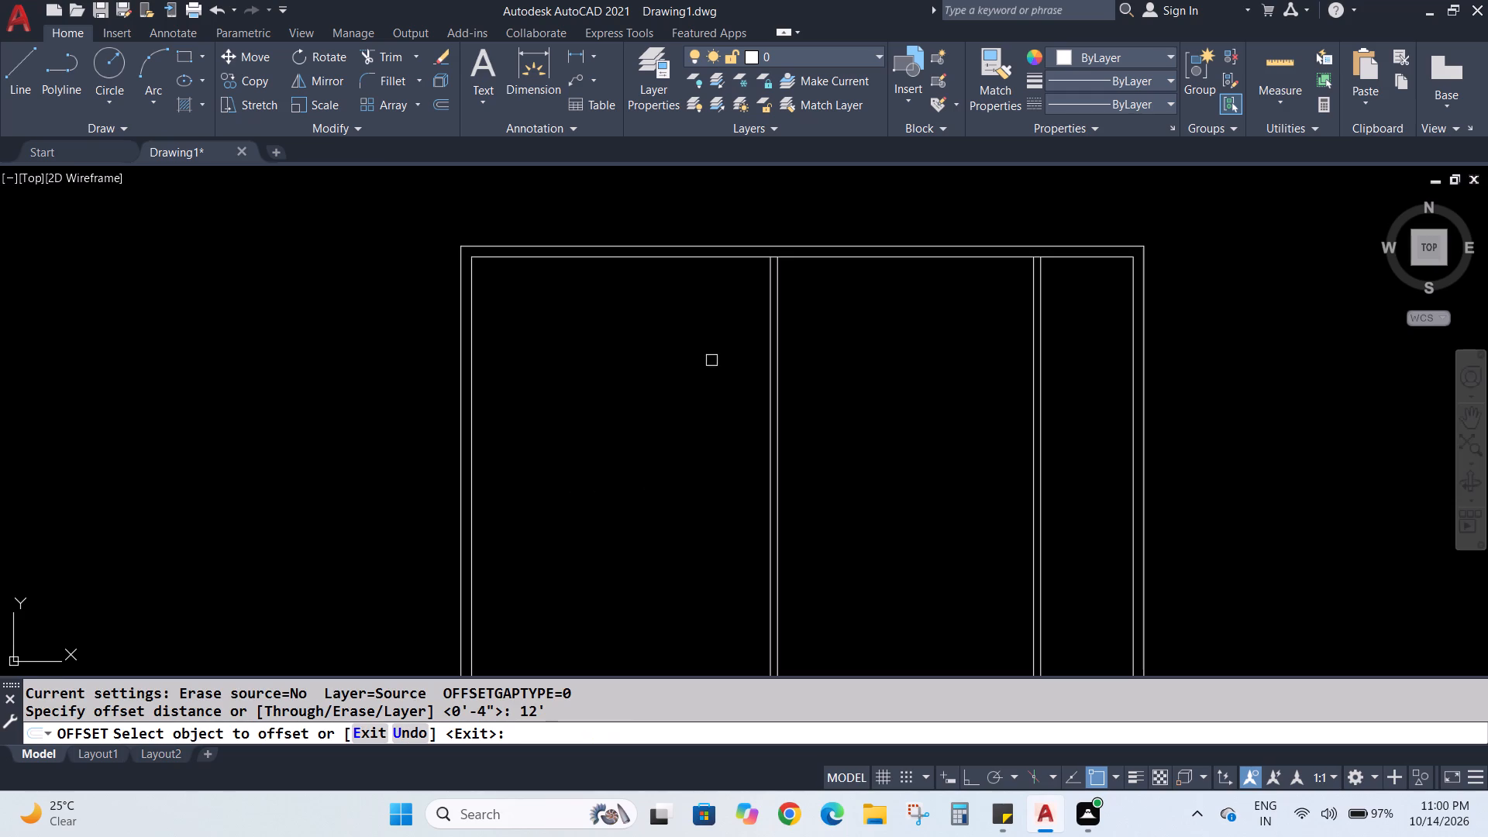
left_click(644, 260)
left_click(609, 370)
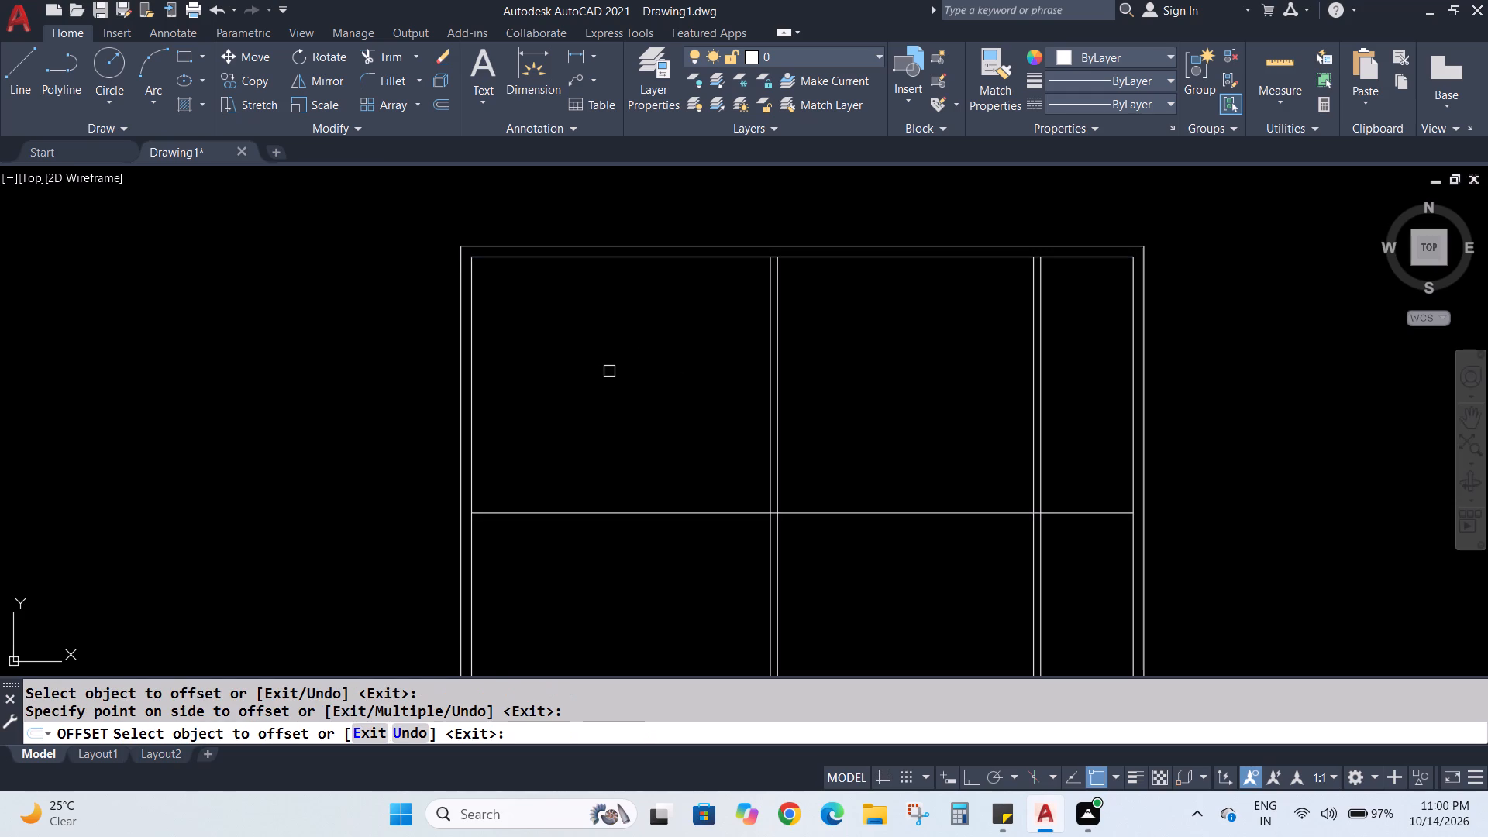
key("Escape")
key("Escape")
Offset the first horizontal partition line 4" downward to give the partition its thickness.
key("o")
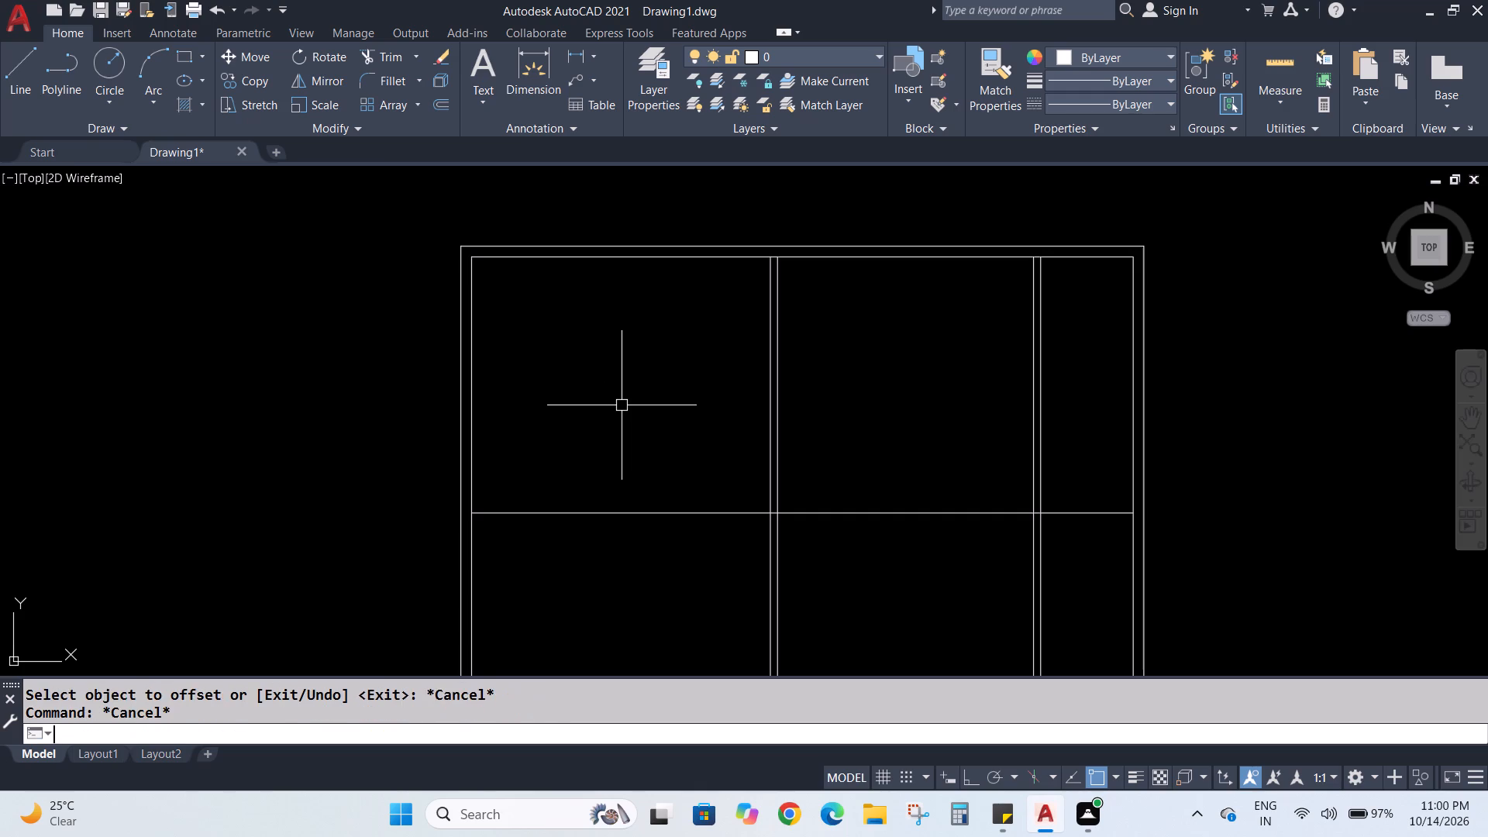
key("Return")
type("4\"")
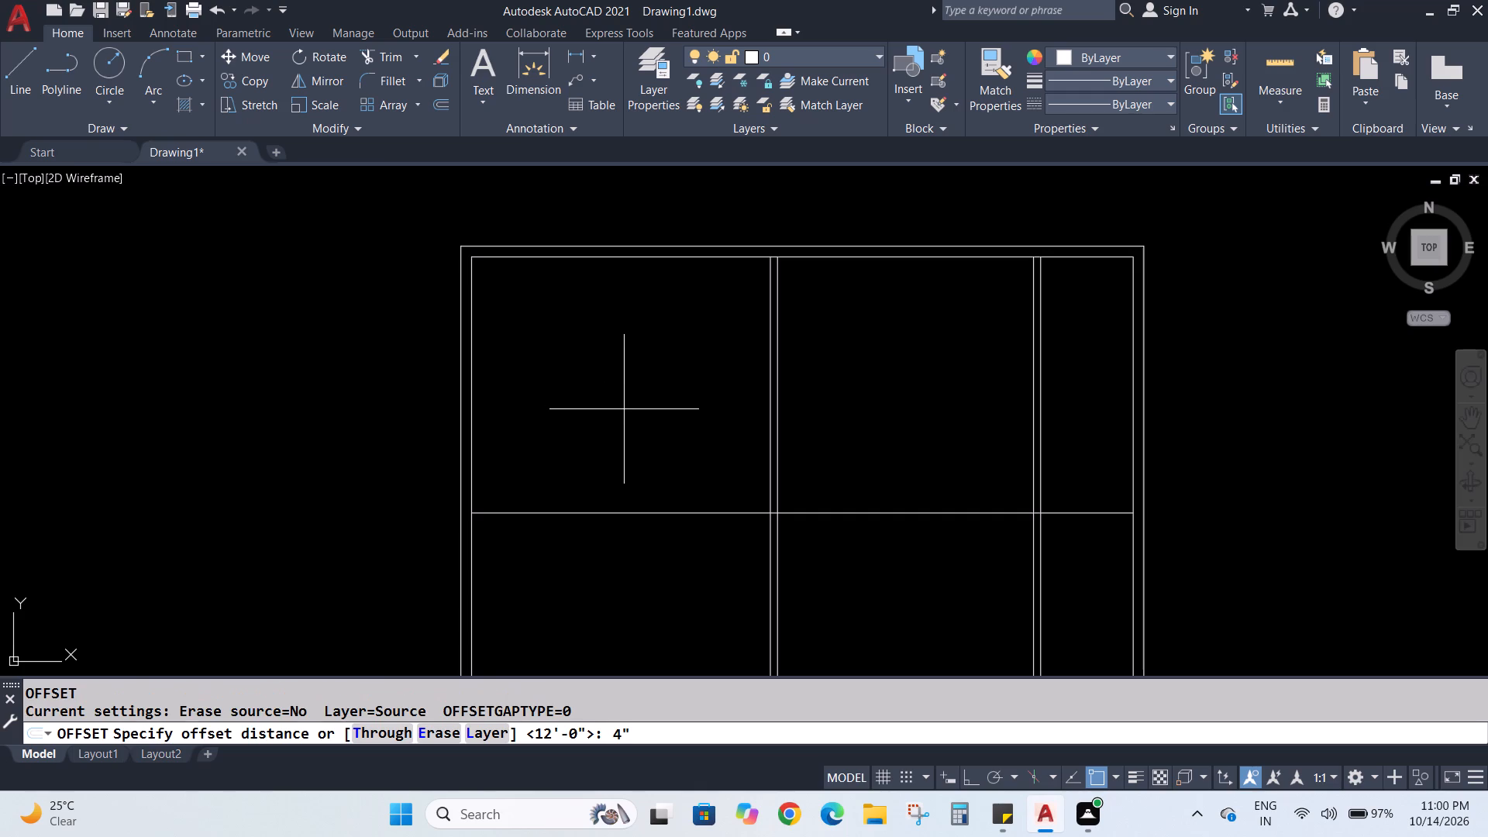
key("Return")
left_click(632, 511)
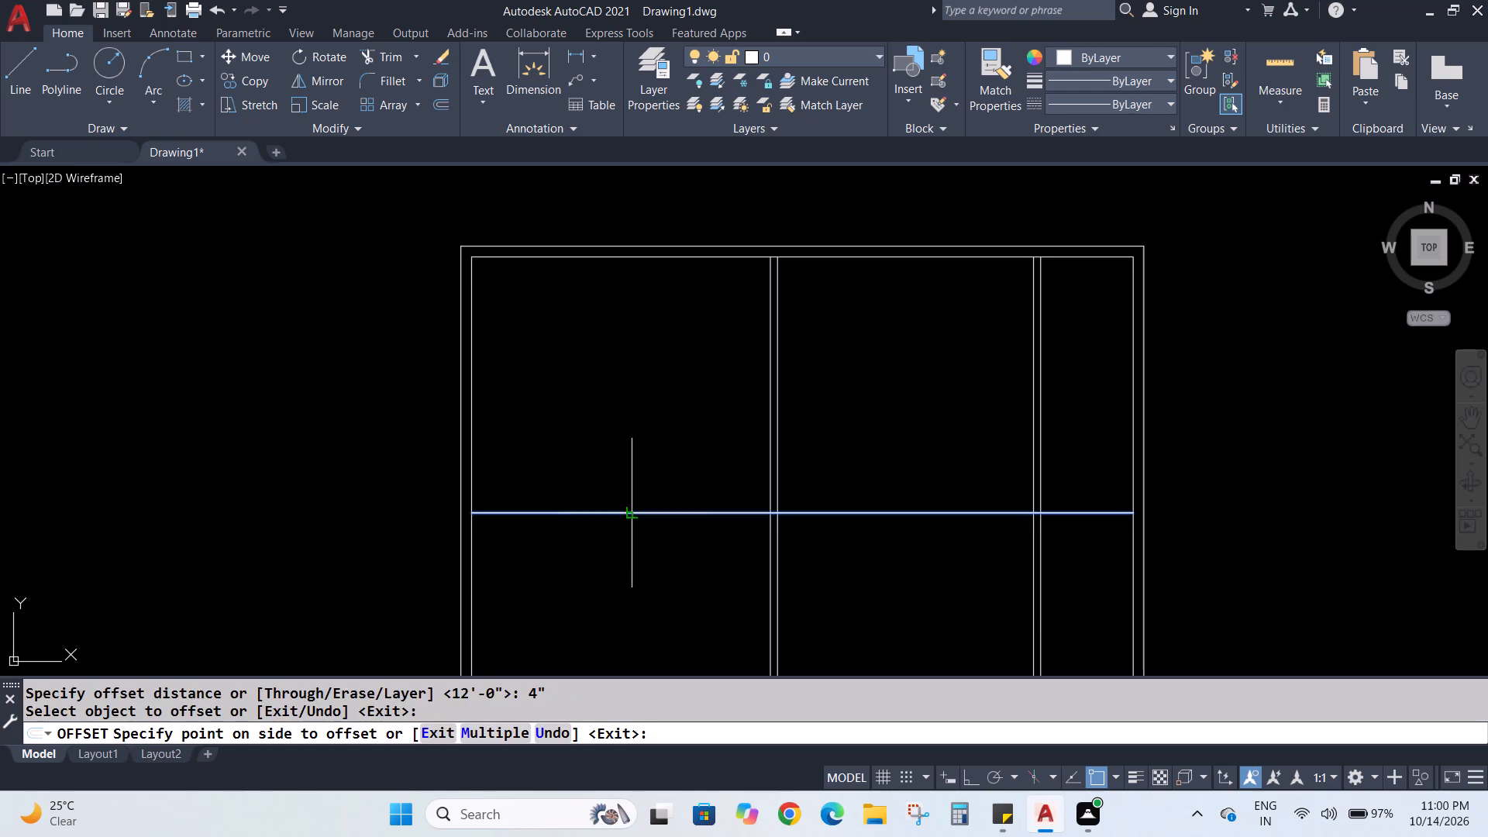
left_click(632, 563)
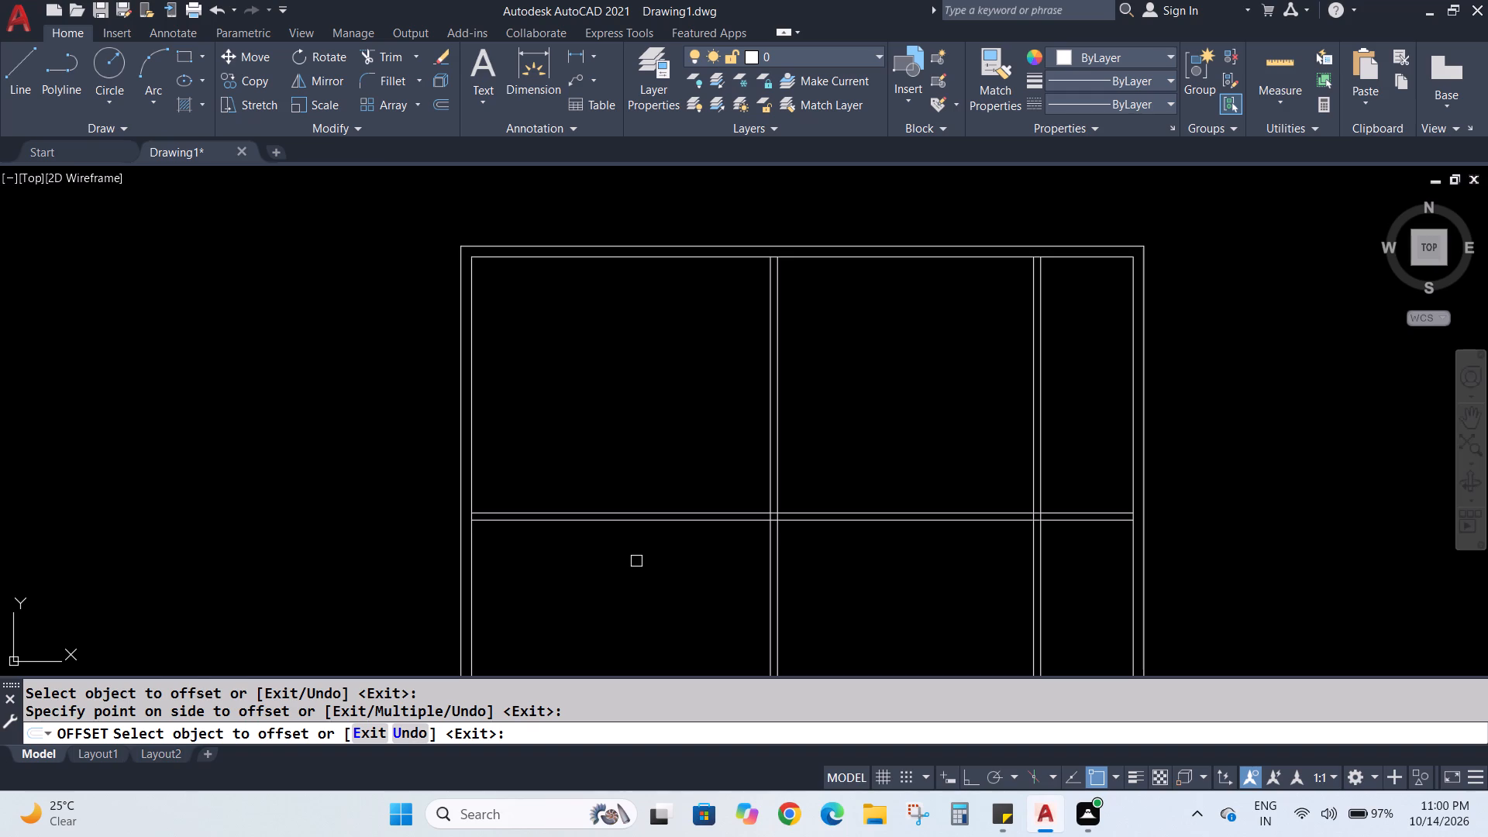
key("Escape")
key("Escape")
key("Escape")
Offset the lower line of the first horizontal partition 8'6" downward for the second horizontal partition.
key("o")
key("Return")
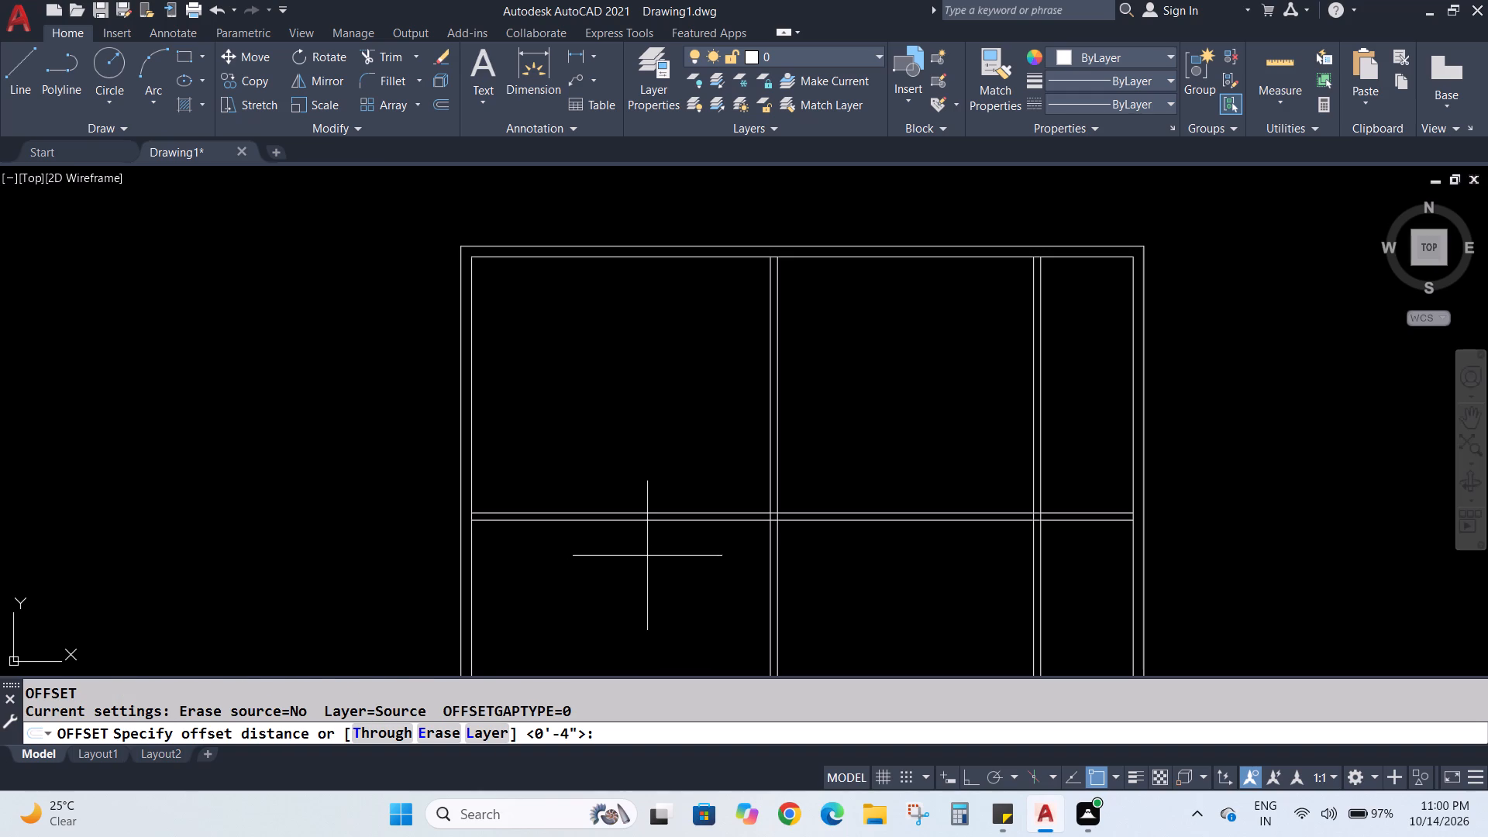
type("8'")
type("6\"")
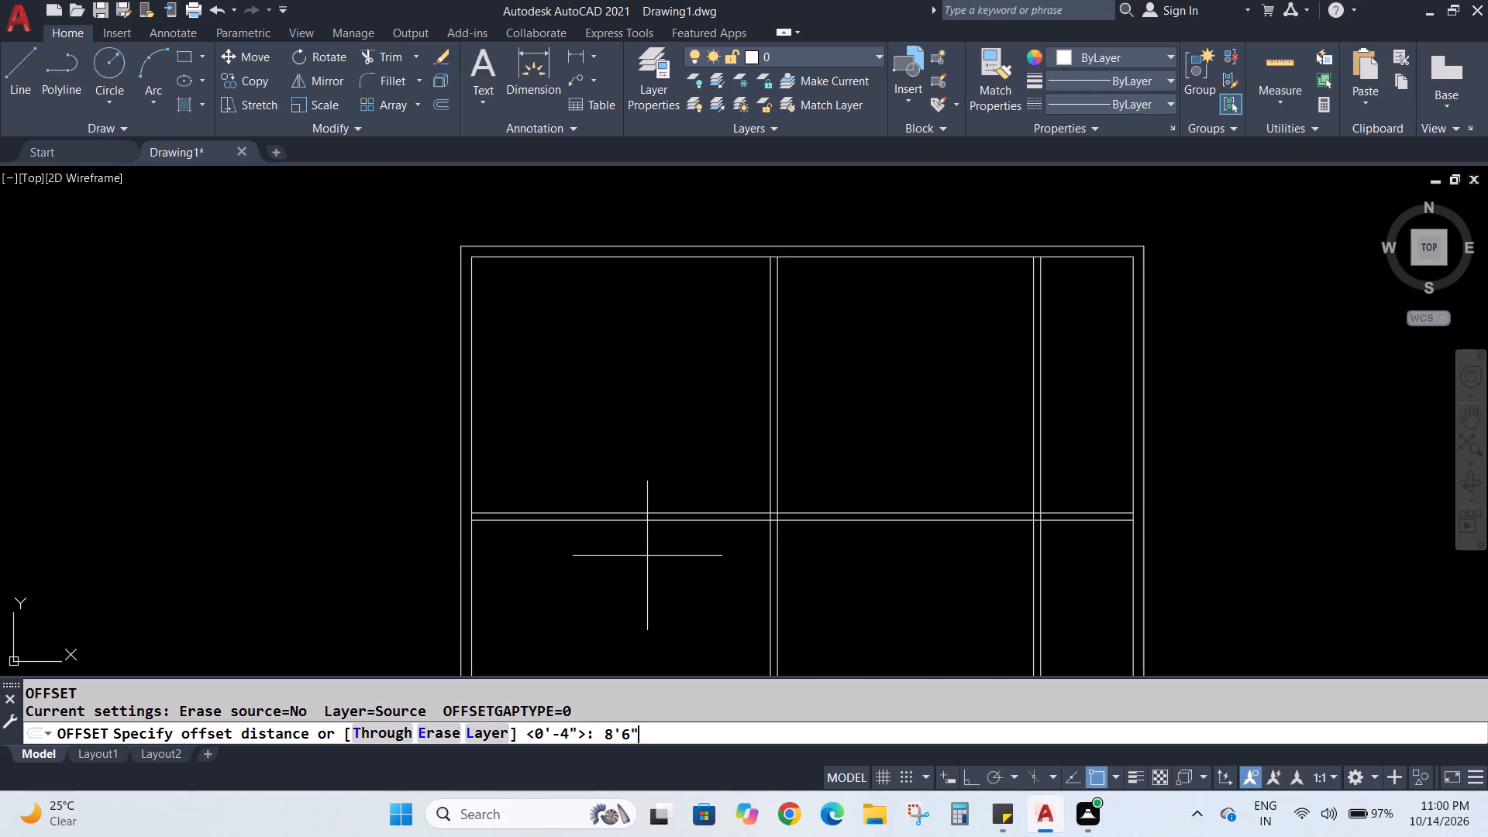
key("Return")
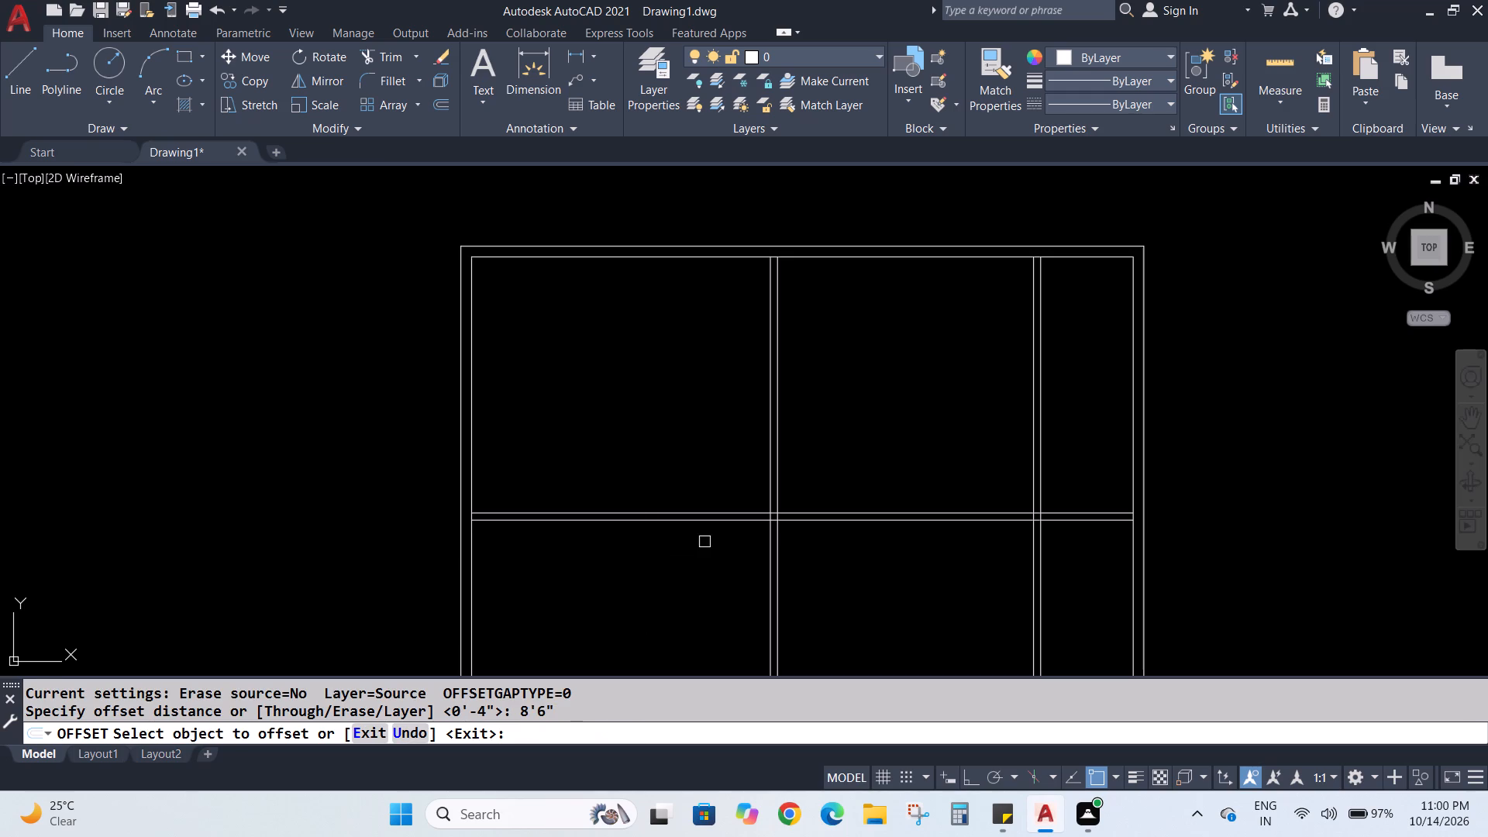
left_click(662, 524)
left_click(644, 598)
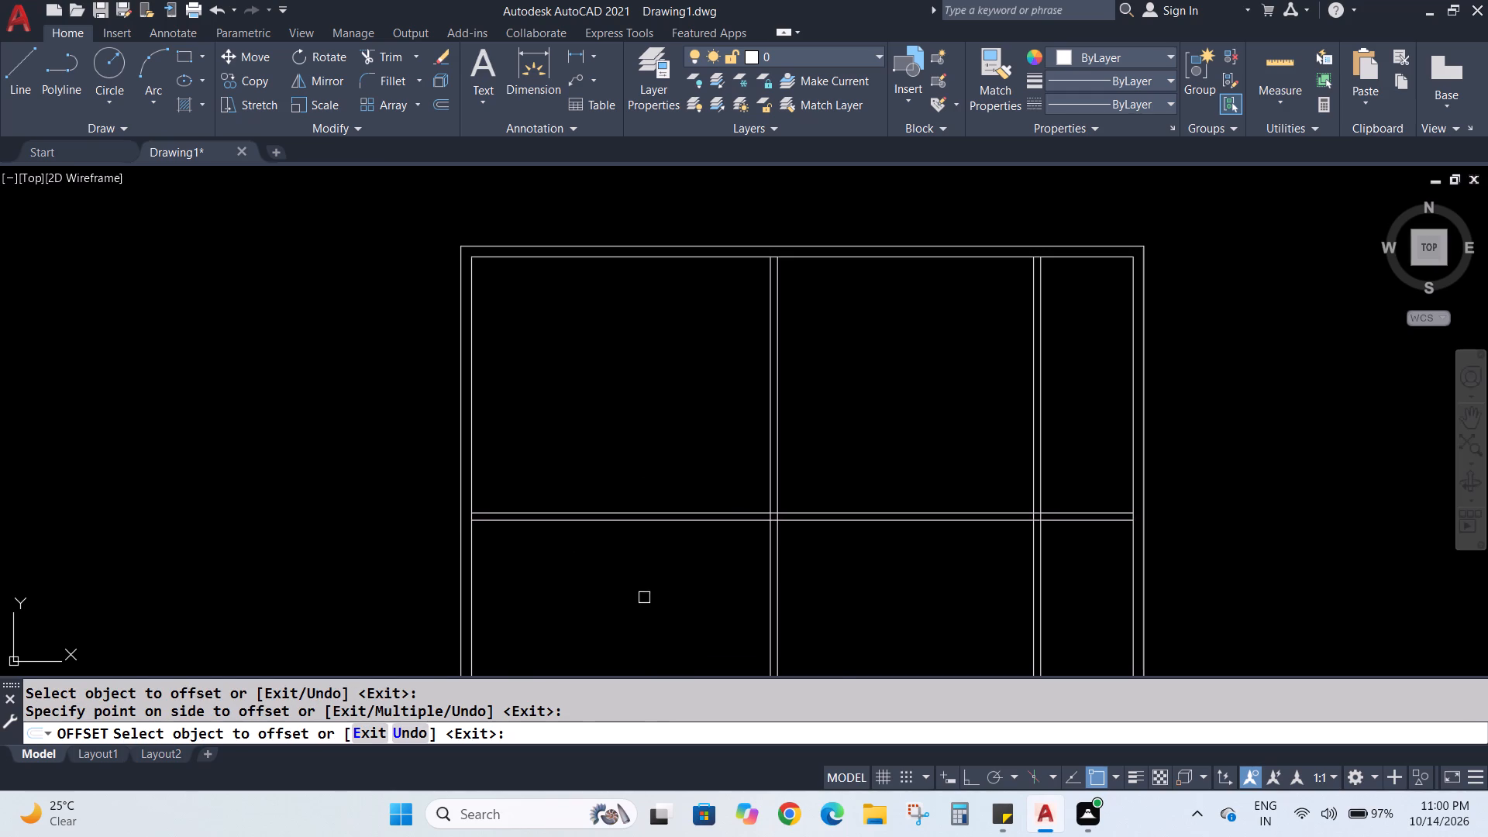
scroll(648, 608, "down", 2)
middle_click_drag(646, 642, 676, 467)
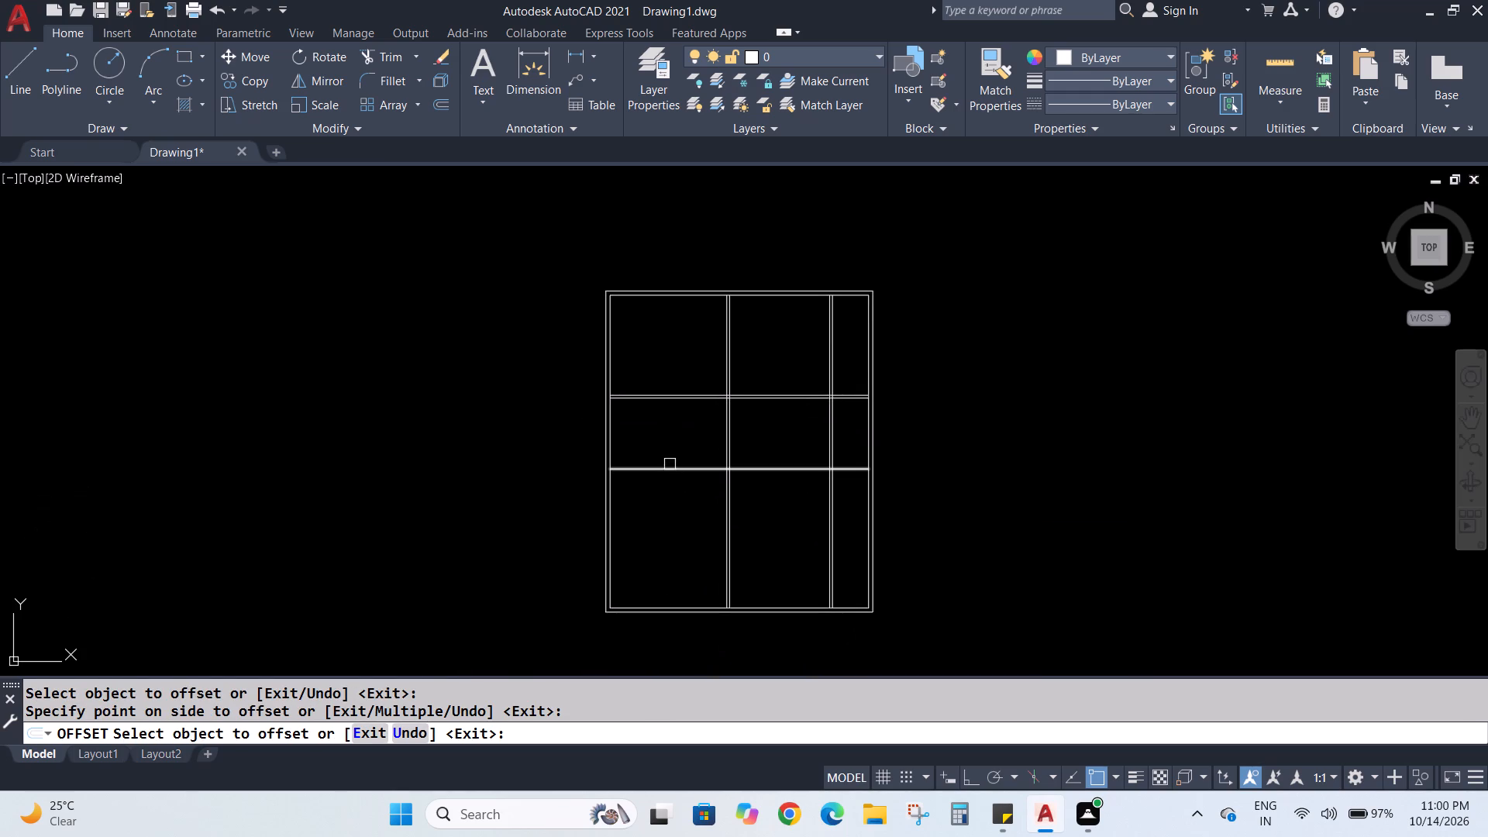
scroll(670, 465, "up", 3)
scroll(684, 470, "down", 1)
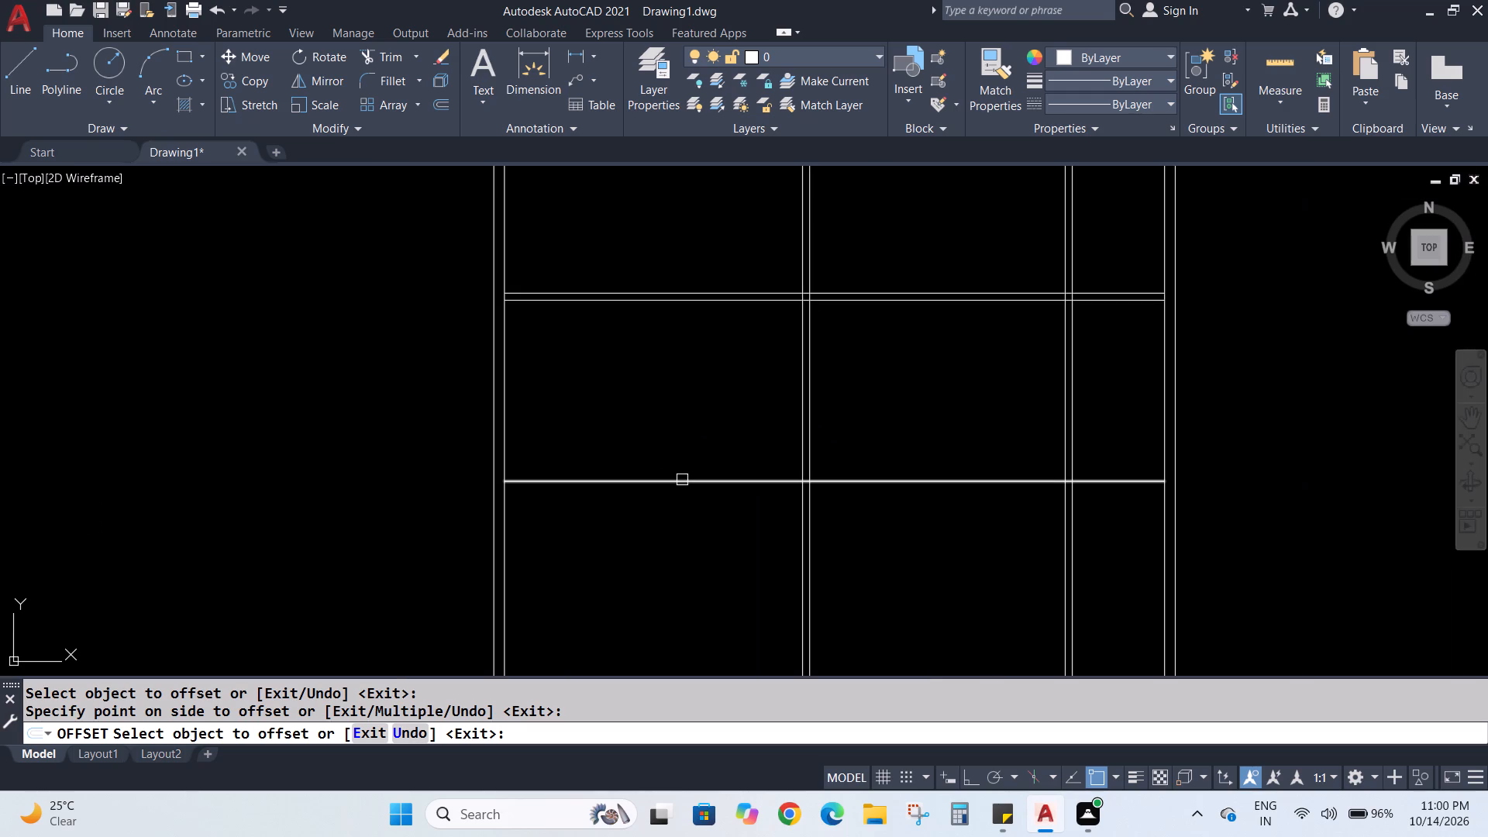
key("Escape")
key("Escape")
Offset the second horizontal partition line 4" downward to give the partition its thickness.
key("o")
key("Return")
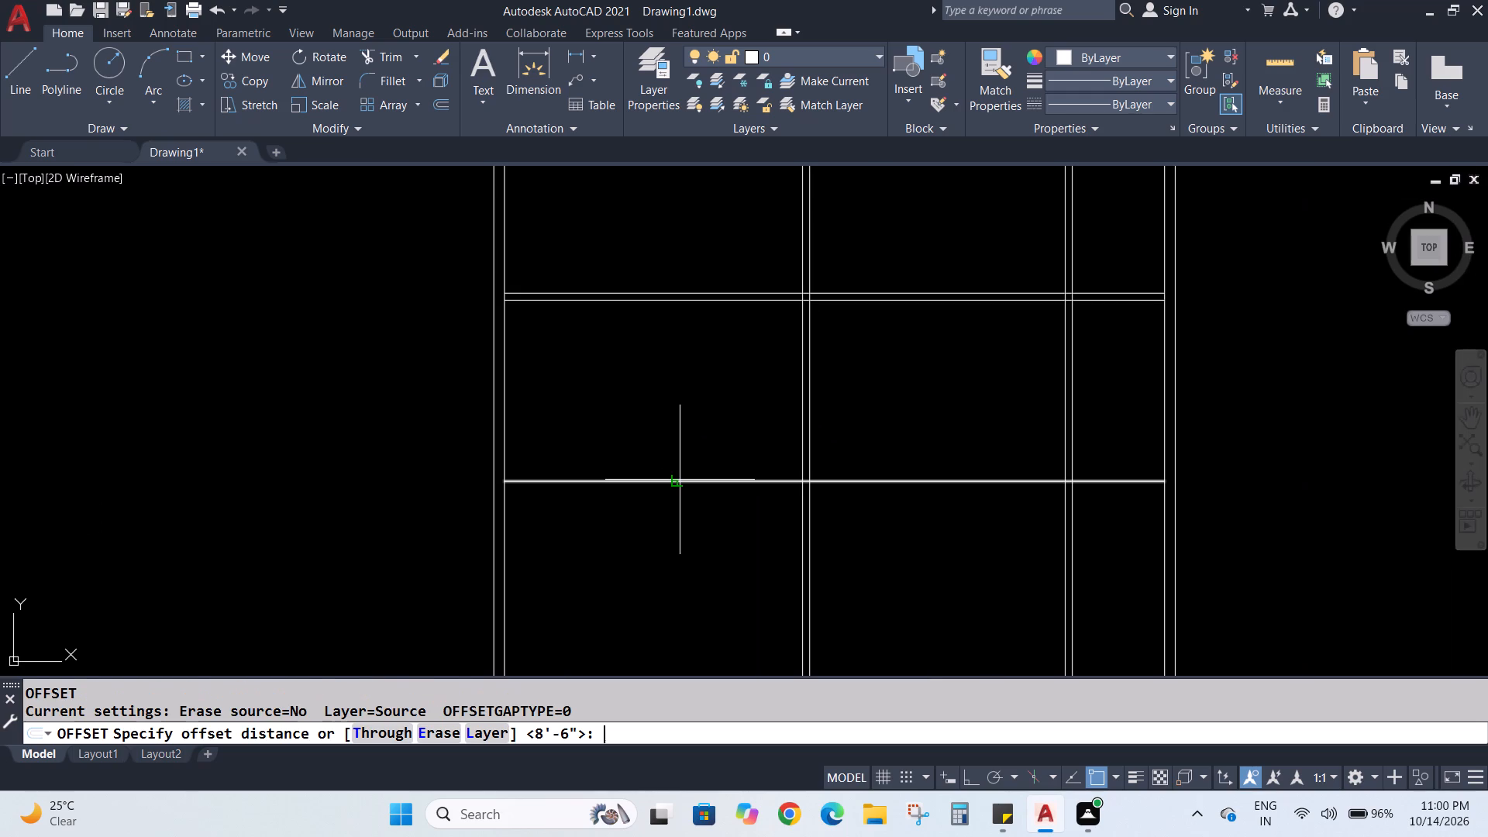
type("4\"")
key("Return")
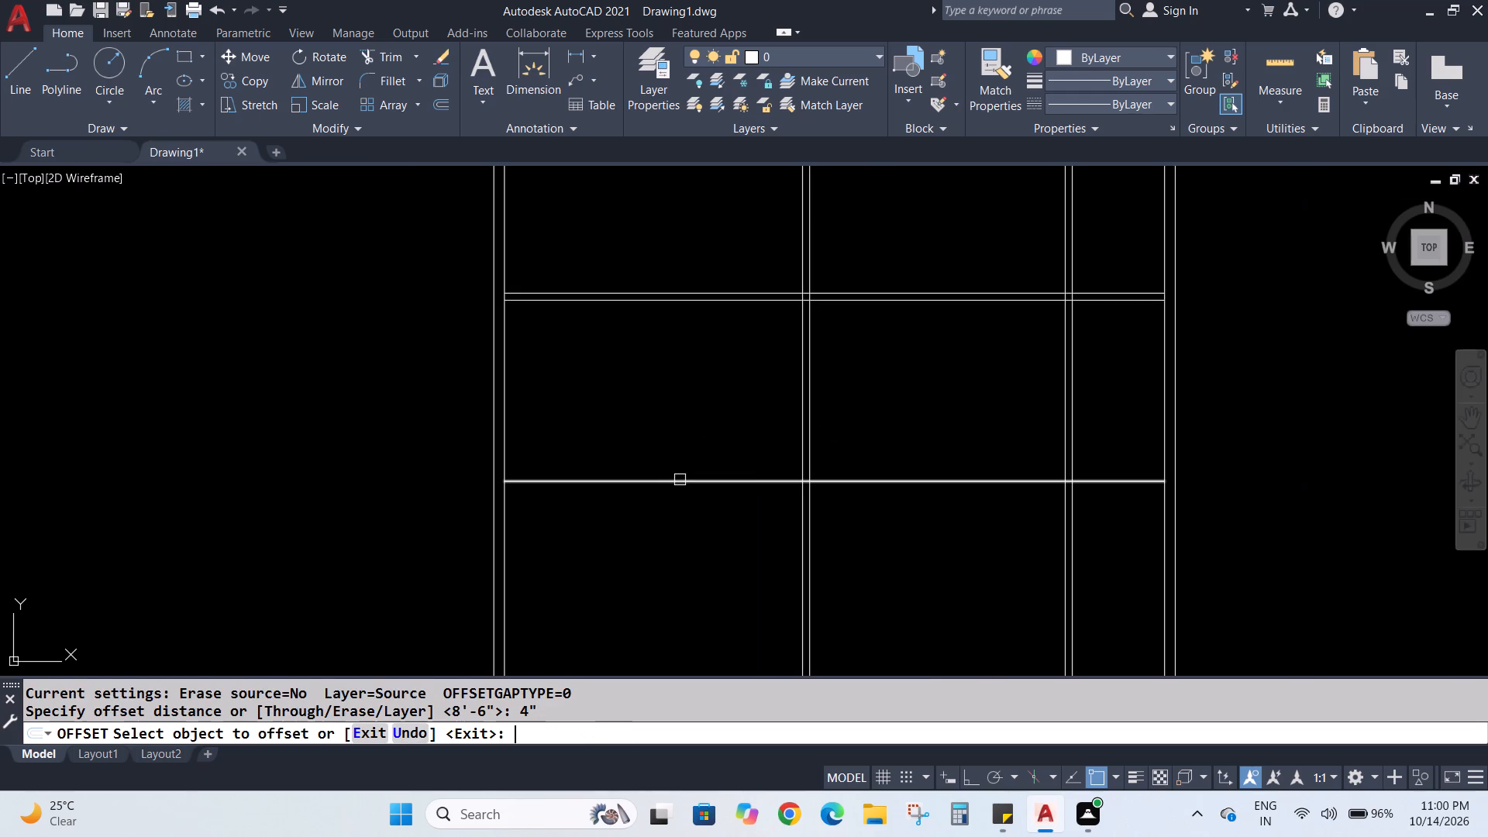
left_click(679, 483)
left_click(684, 535)
key("Escape")
key("Escape")
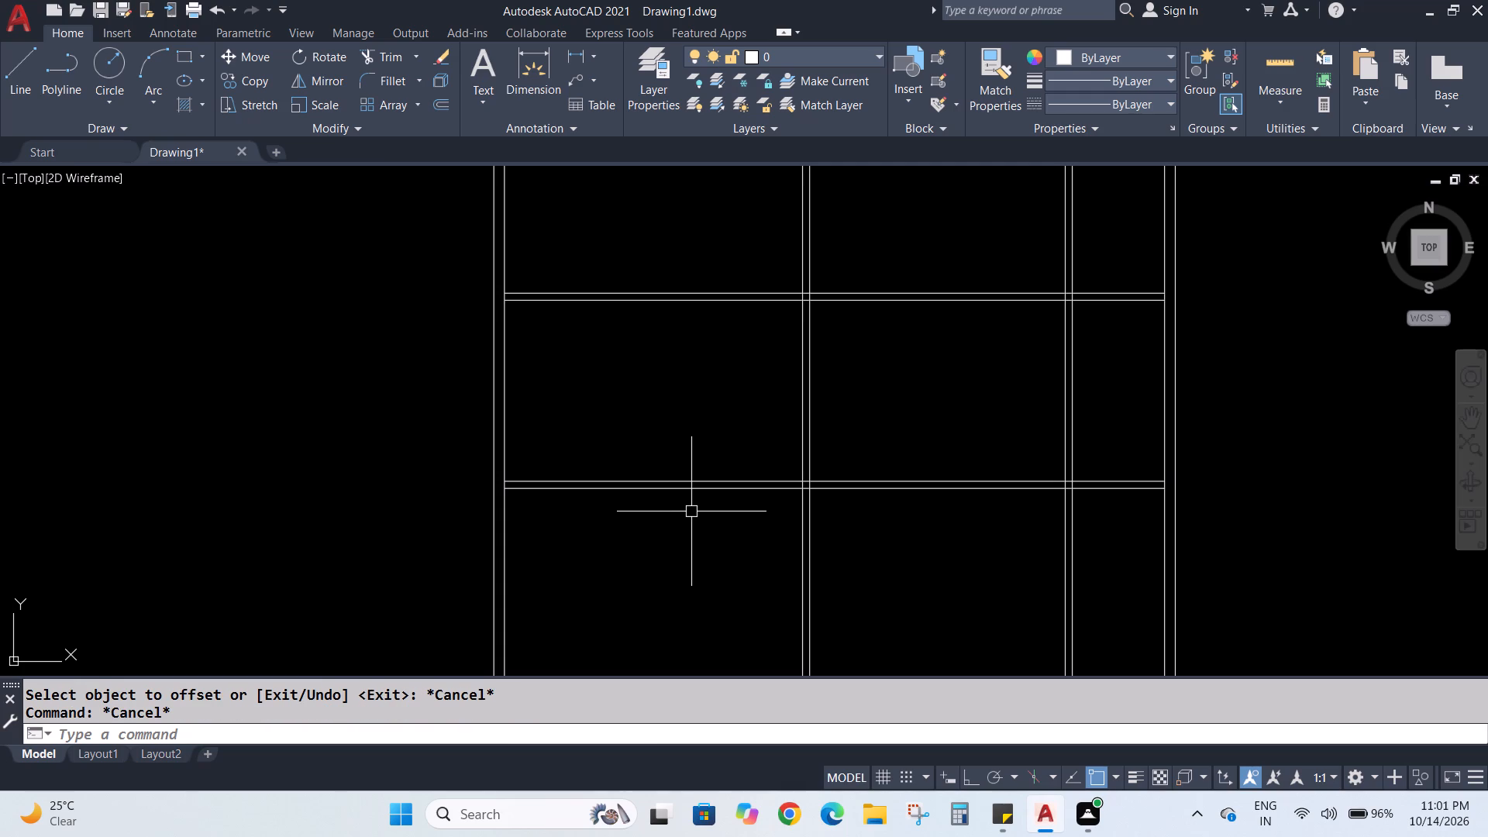
key("Escape")
key("Escape")
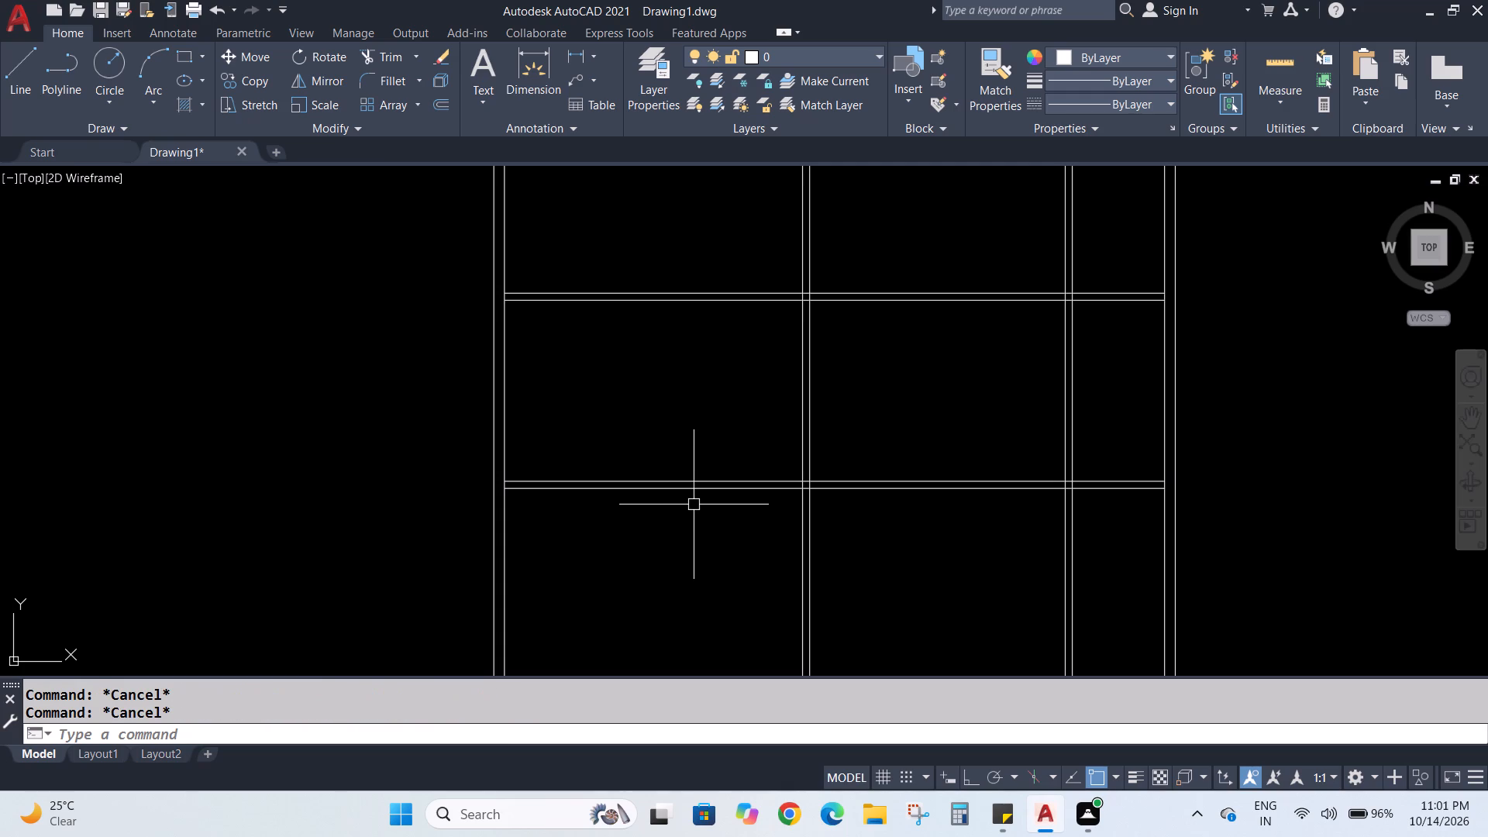
Trim away the segments of both vertical partitions that lie between the two horizontal partitions.
type("TR")
key("Return")
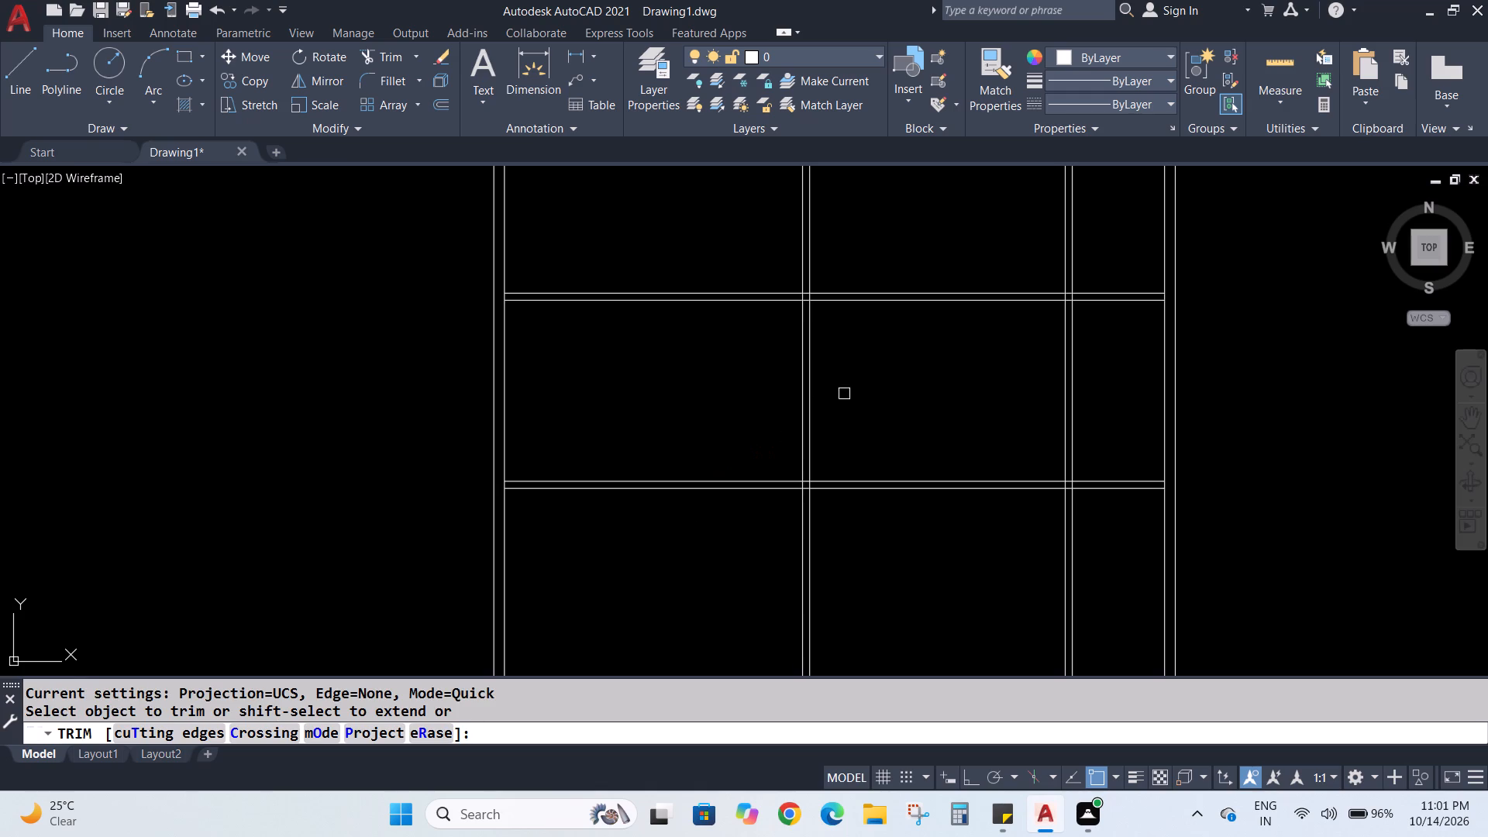
left_click_drag(844, 394, 788, 413)
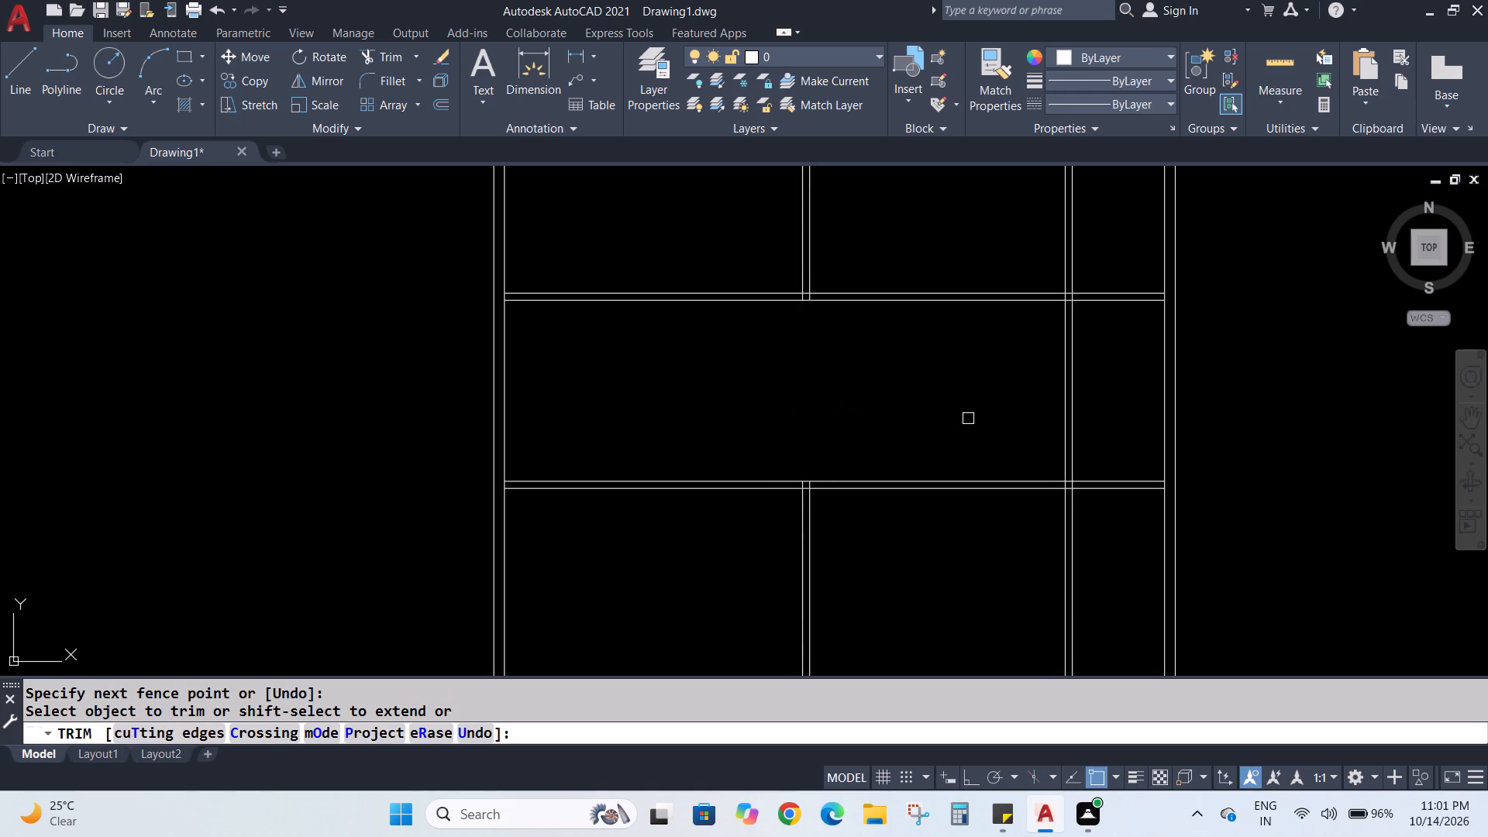
left_click_drag(968, 418, 1110, 408)
key("Escape")
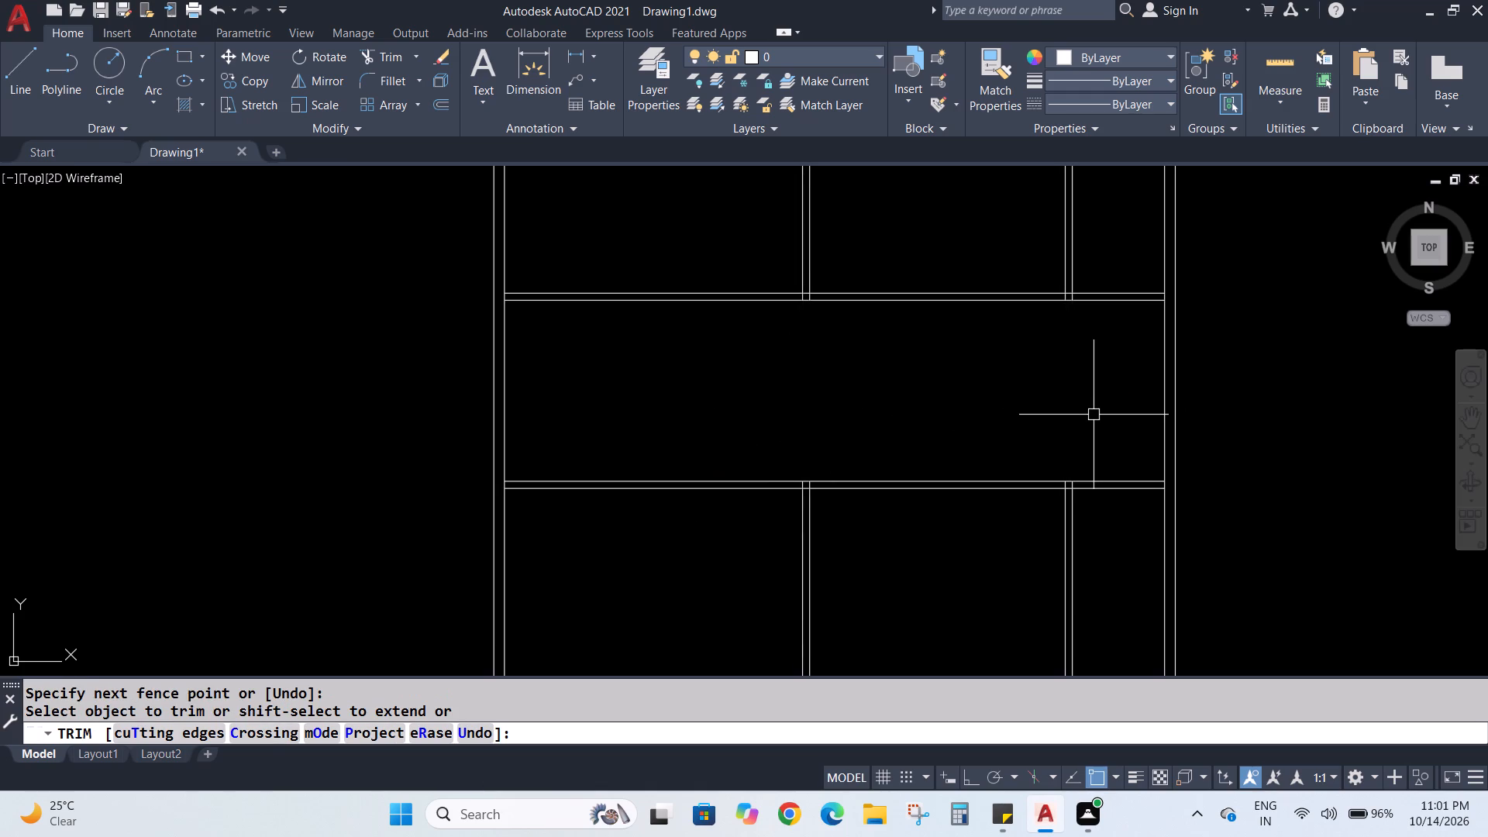
Offset the inner line of the left exterior wall 8' to the right for a new vertical partition.
key("o")
key("Return")
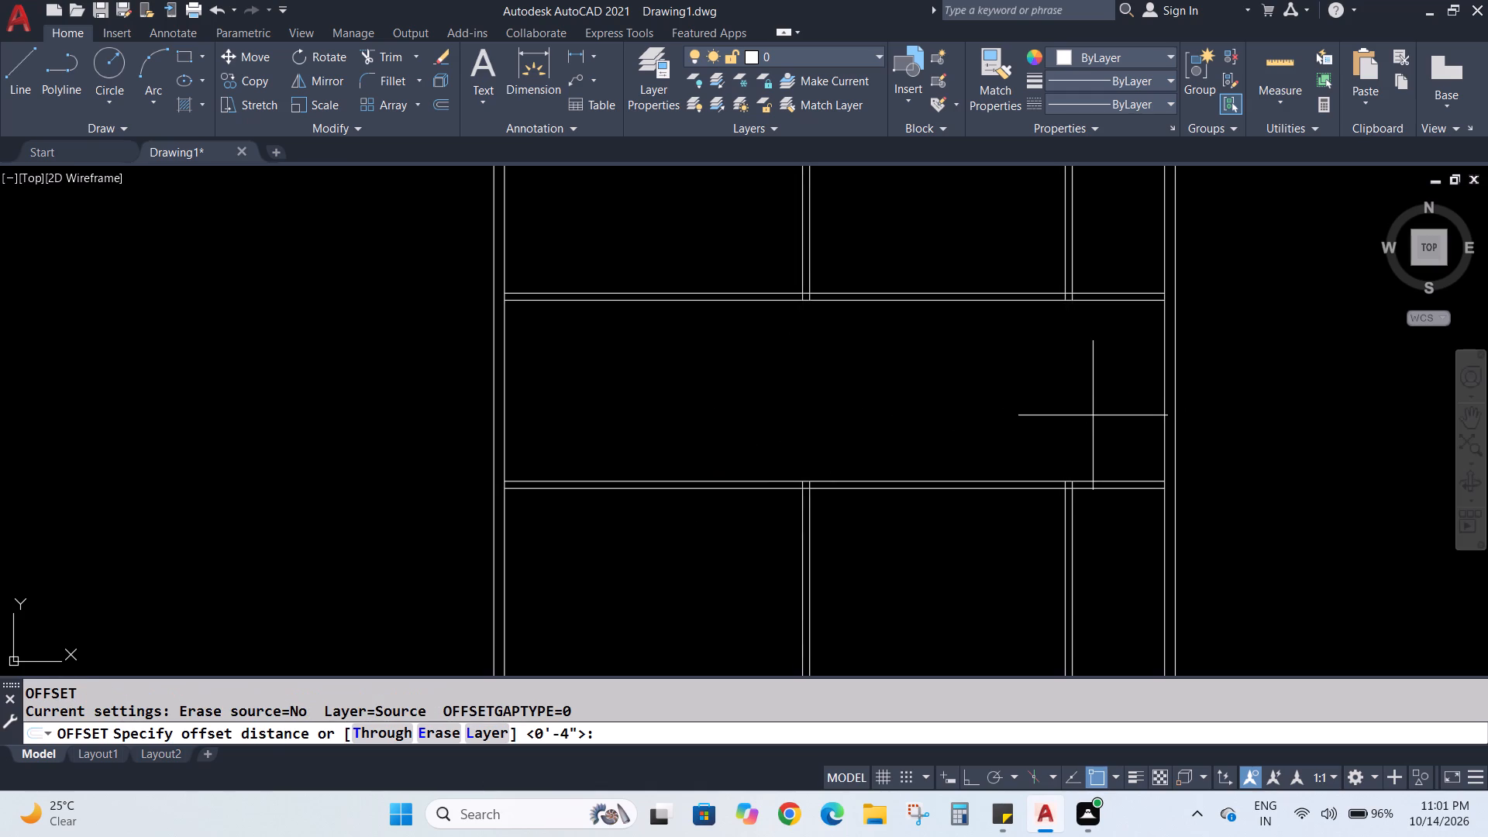
key("8")
key("apostrophe")
key("Return")
left_click_drag(505, 437, 585, 442)
left_click(646, 441)
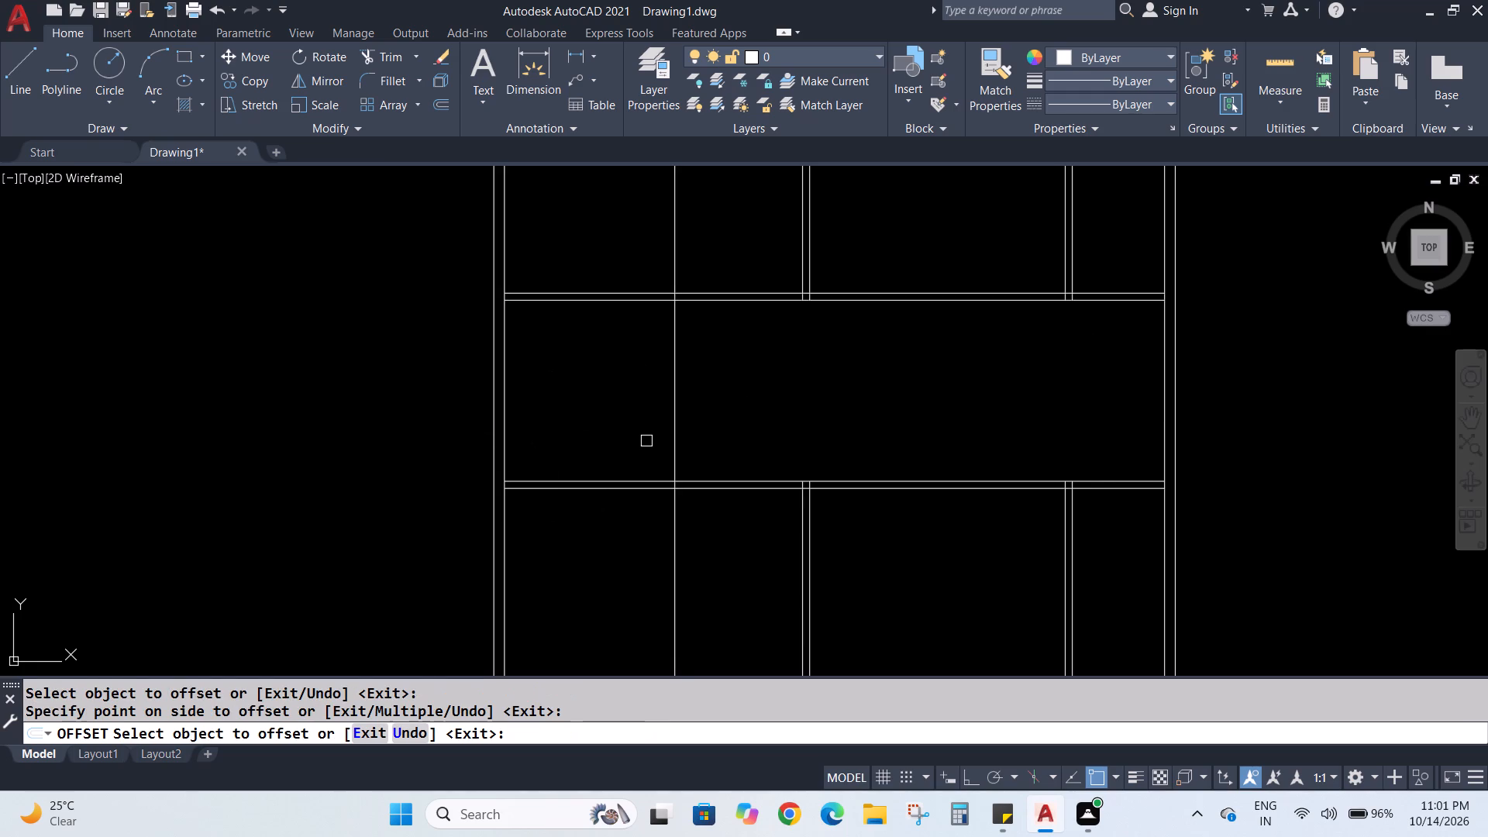
key("Escape")
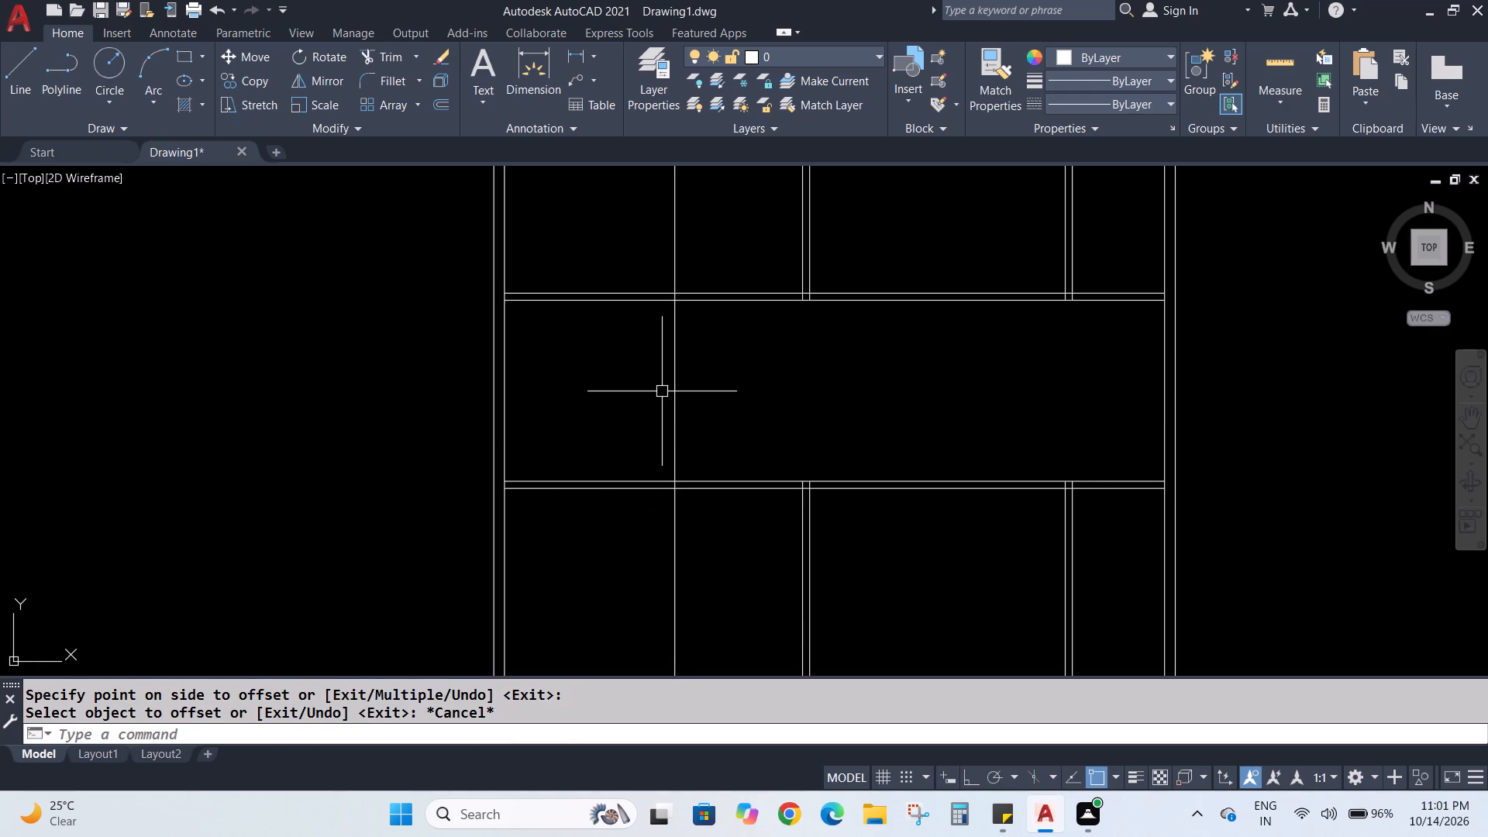
Offset the new vertical partition line 4" to the right to give the partition its thickness.
key("o")
key("Return")
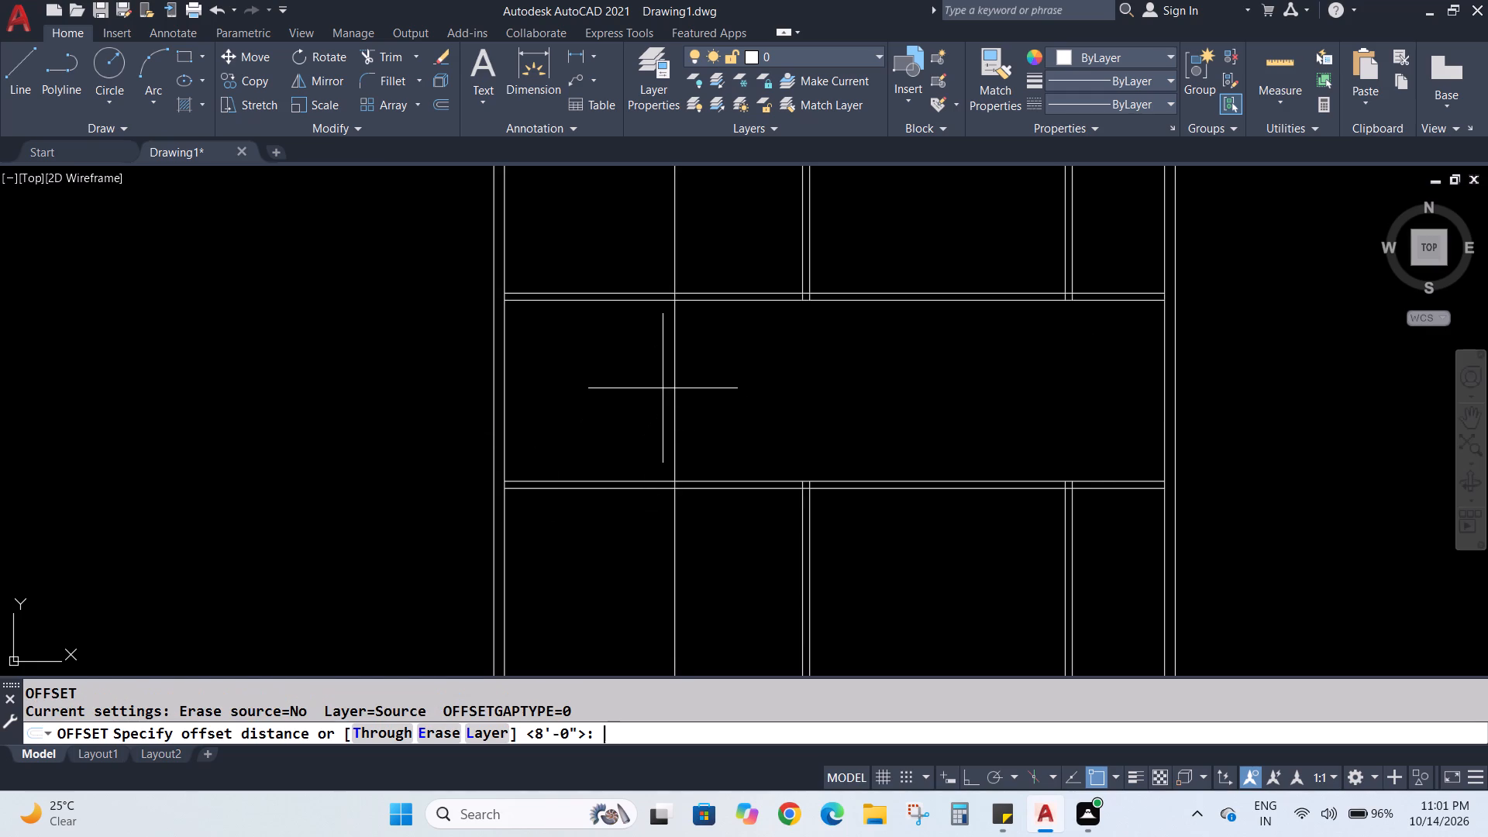
key("4")
key("shift+quotedbl")
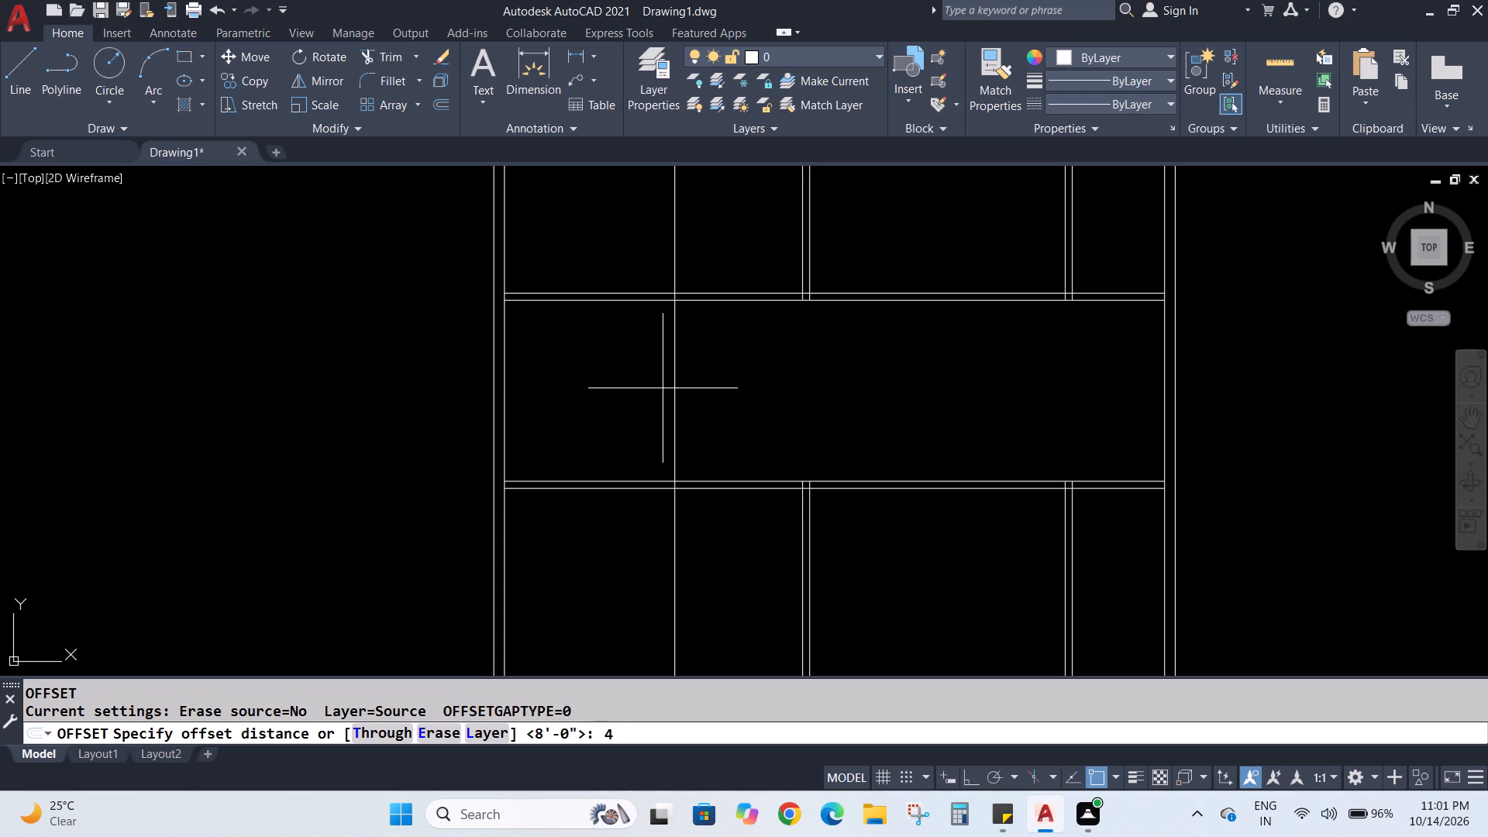
key("Return")
left_click(675, 377)
left_click(732, 379)
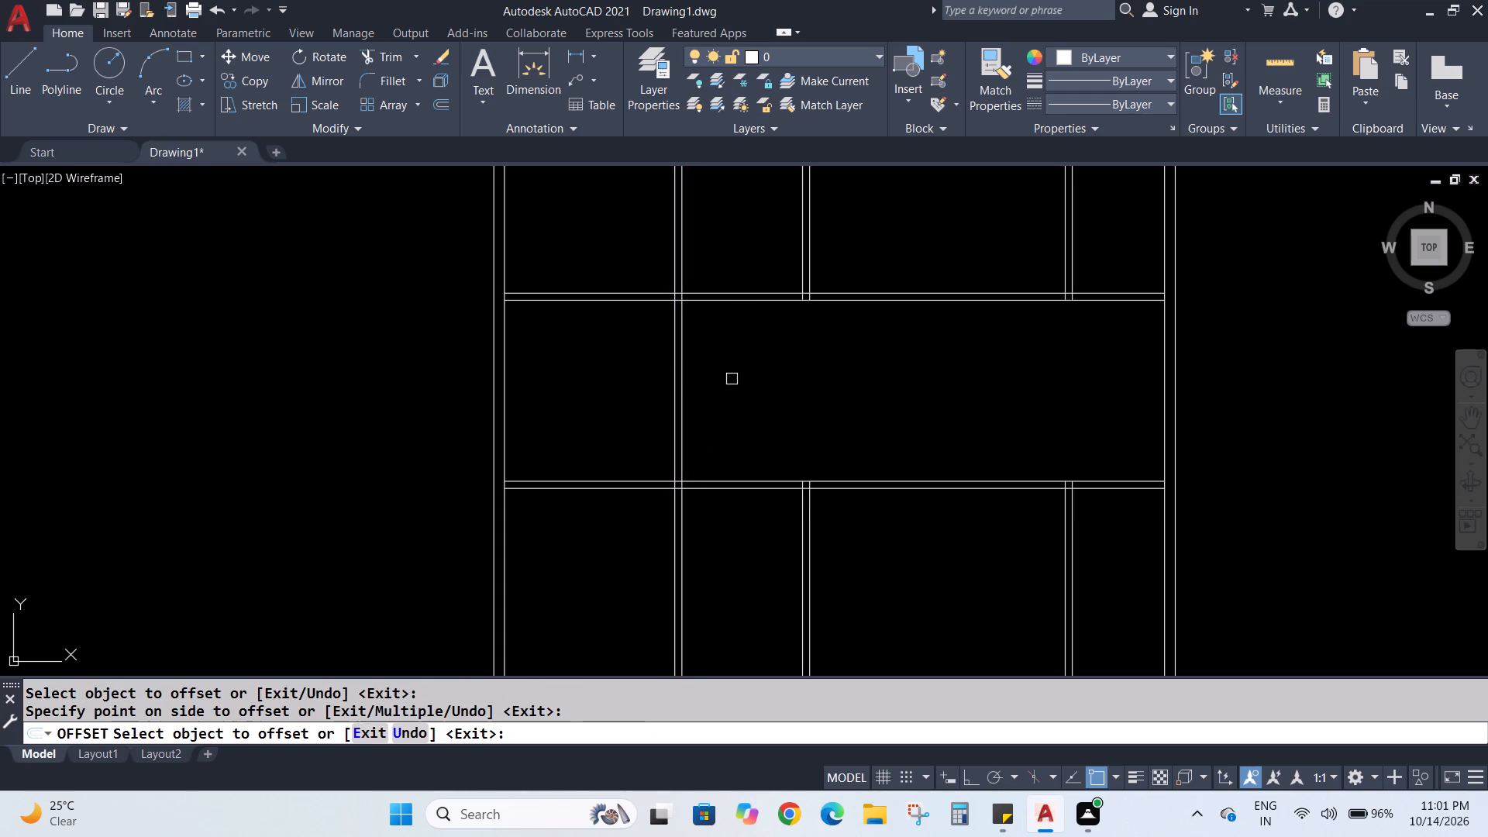
key("Escape")
key("Escape")
Trim the new vertical partition's lines above and below the band between the two horizontal partitions.
type("TR")
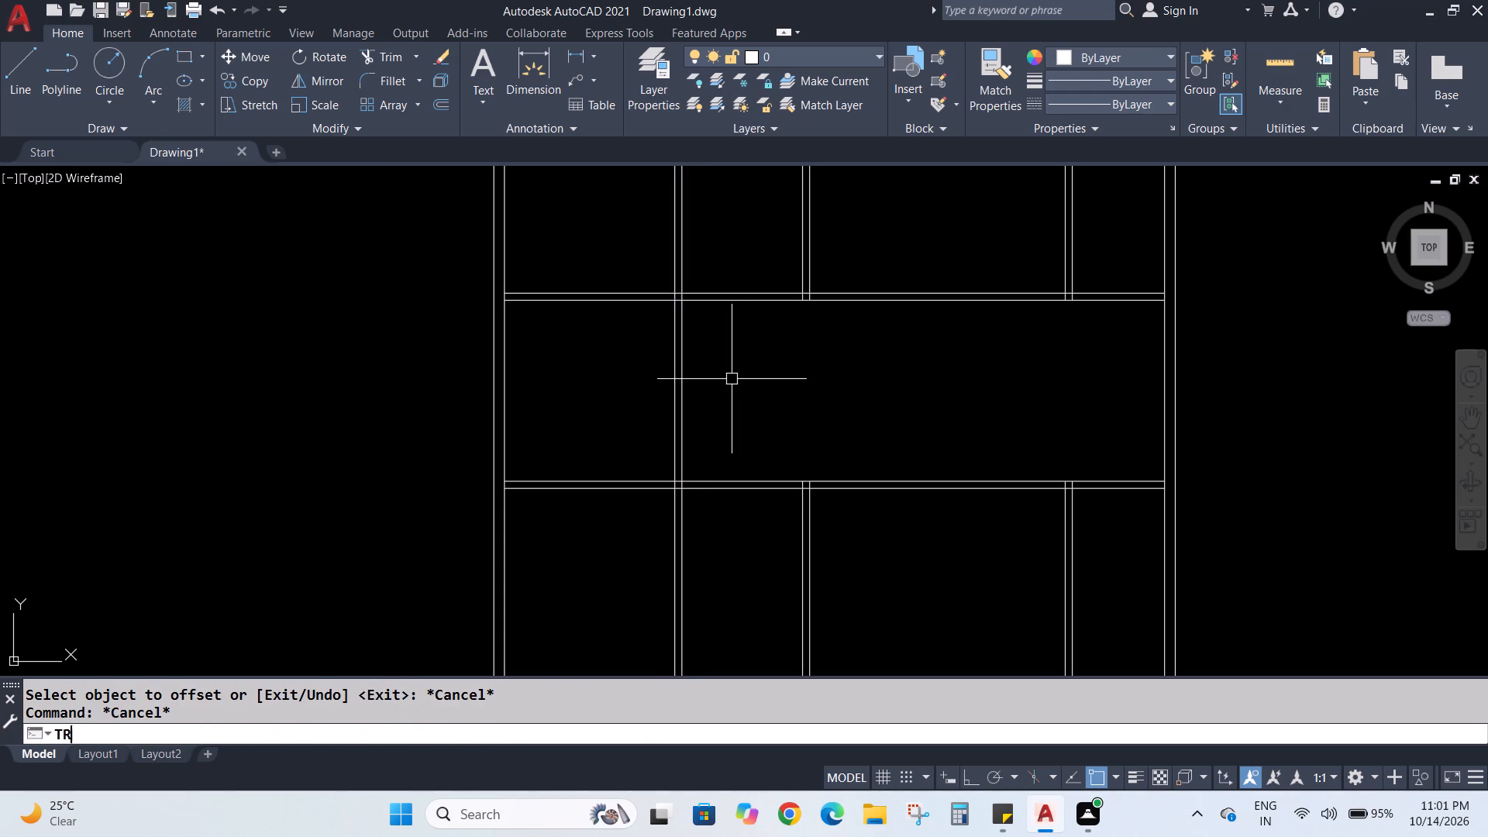
key("Return")
left_click_drag(713, 236, 632, 243)
left_click_drag(687, 569, 673, 570)
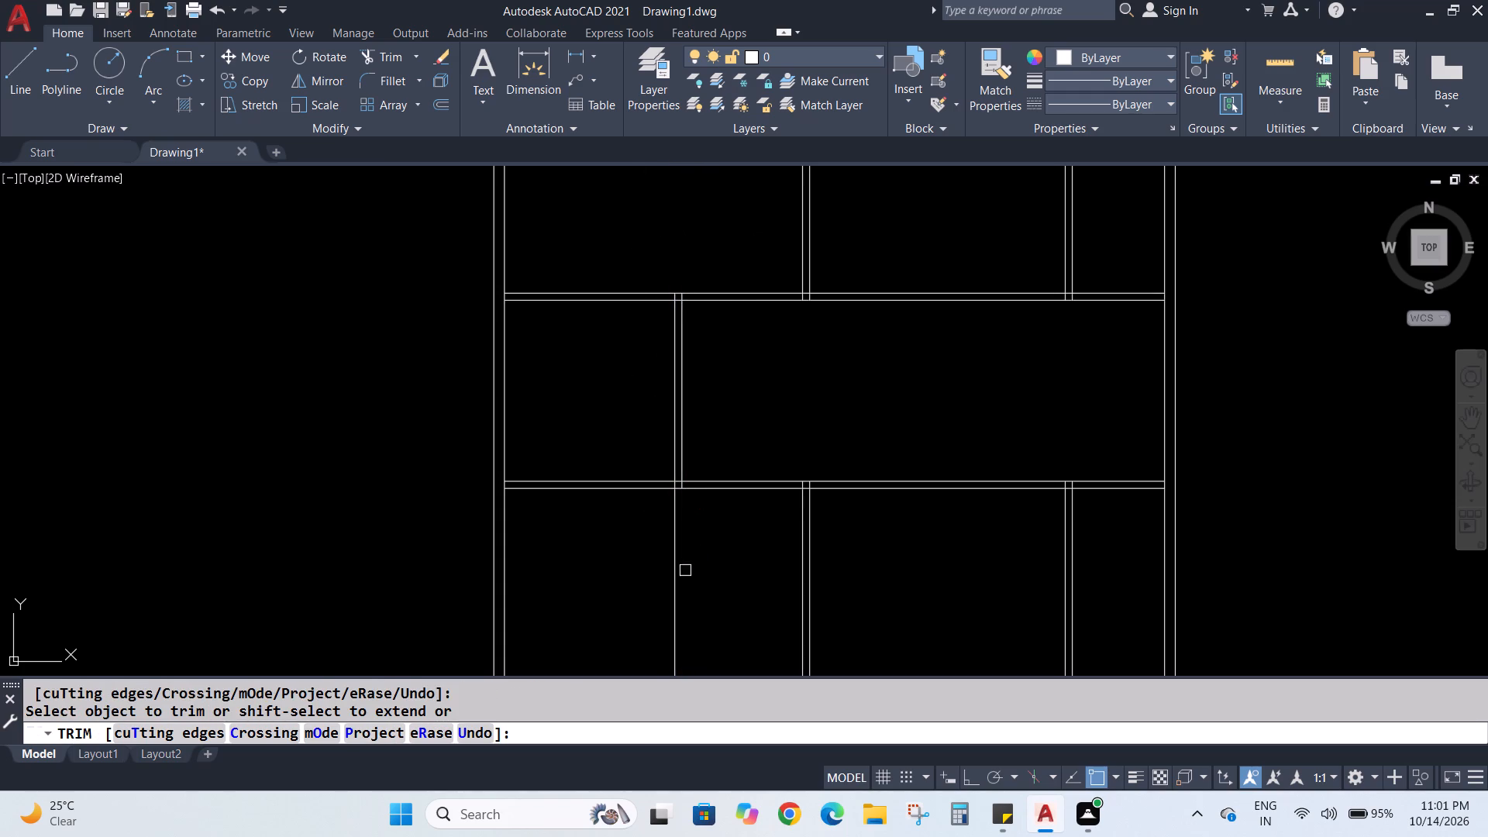
left_click_drag(673, 570, 630, 573)
left_click_drag(630, 573, 700, 573)
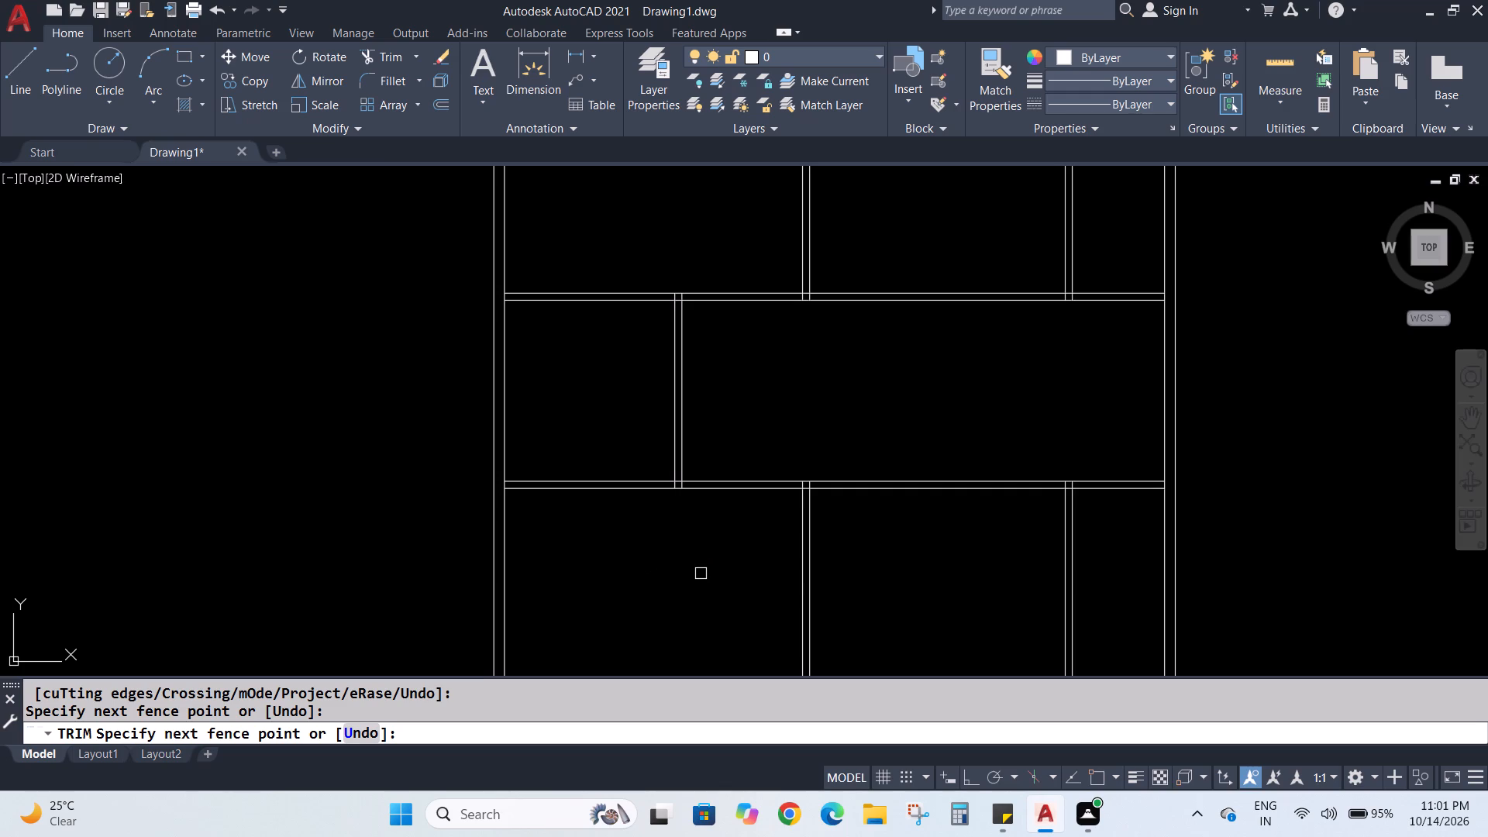
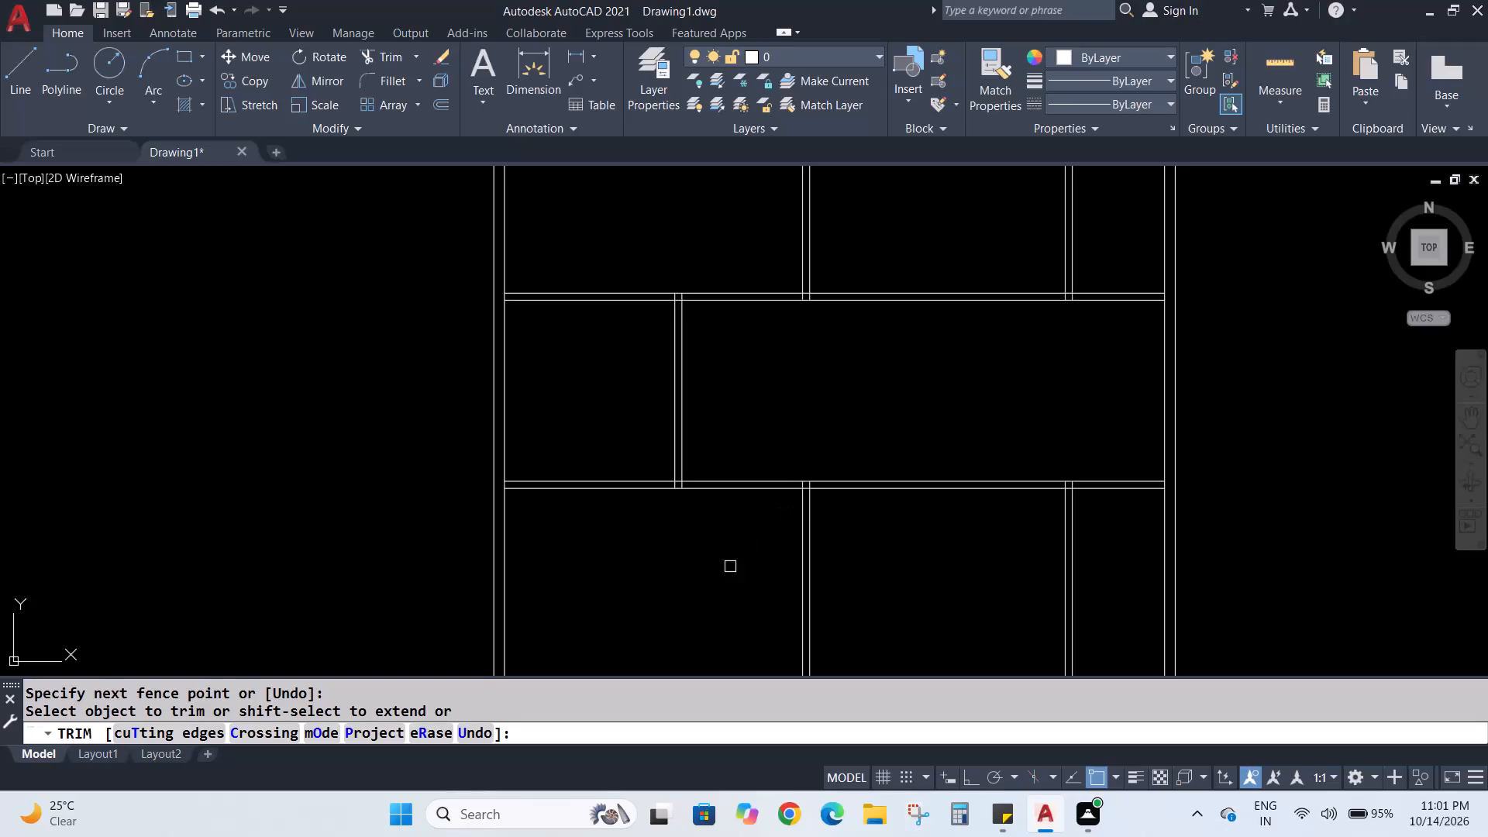
Trim away the right-hand vertical partition below the lower horizontal partition, including its short stubs within that partition's thickness.
key("Escape")
key("Escape")
middle_click_drag(723, 574, 765, 443)
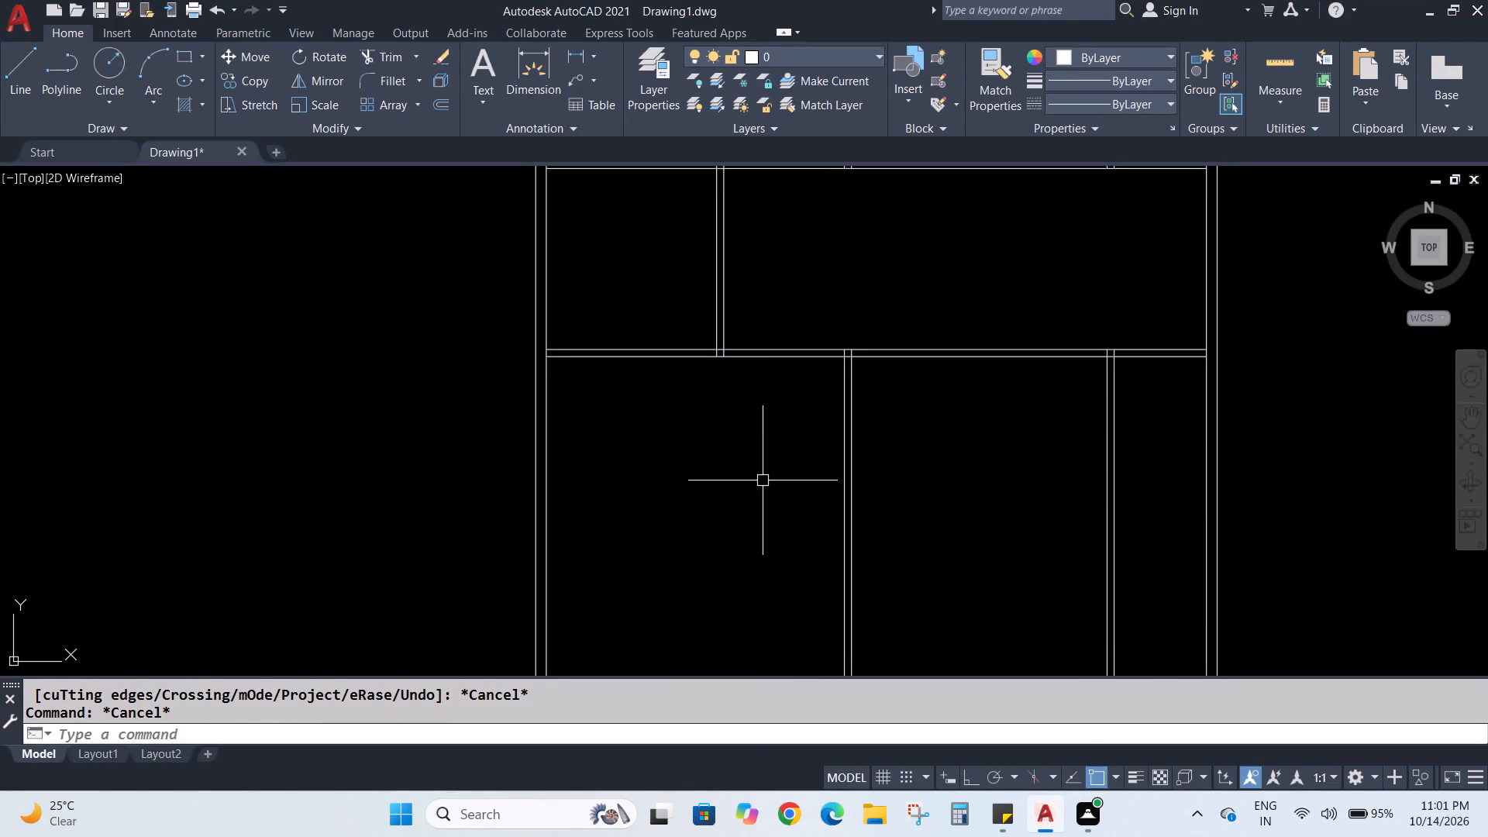
middle_click_drag(759, 491, 735, 386)
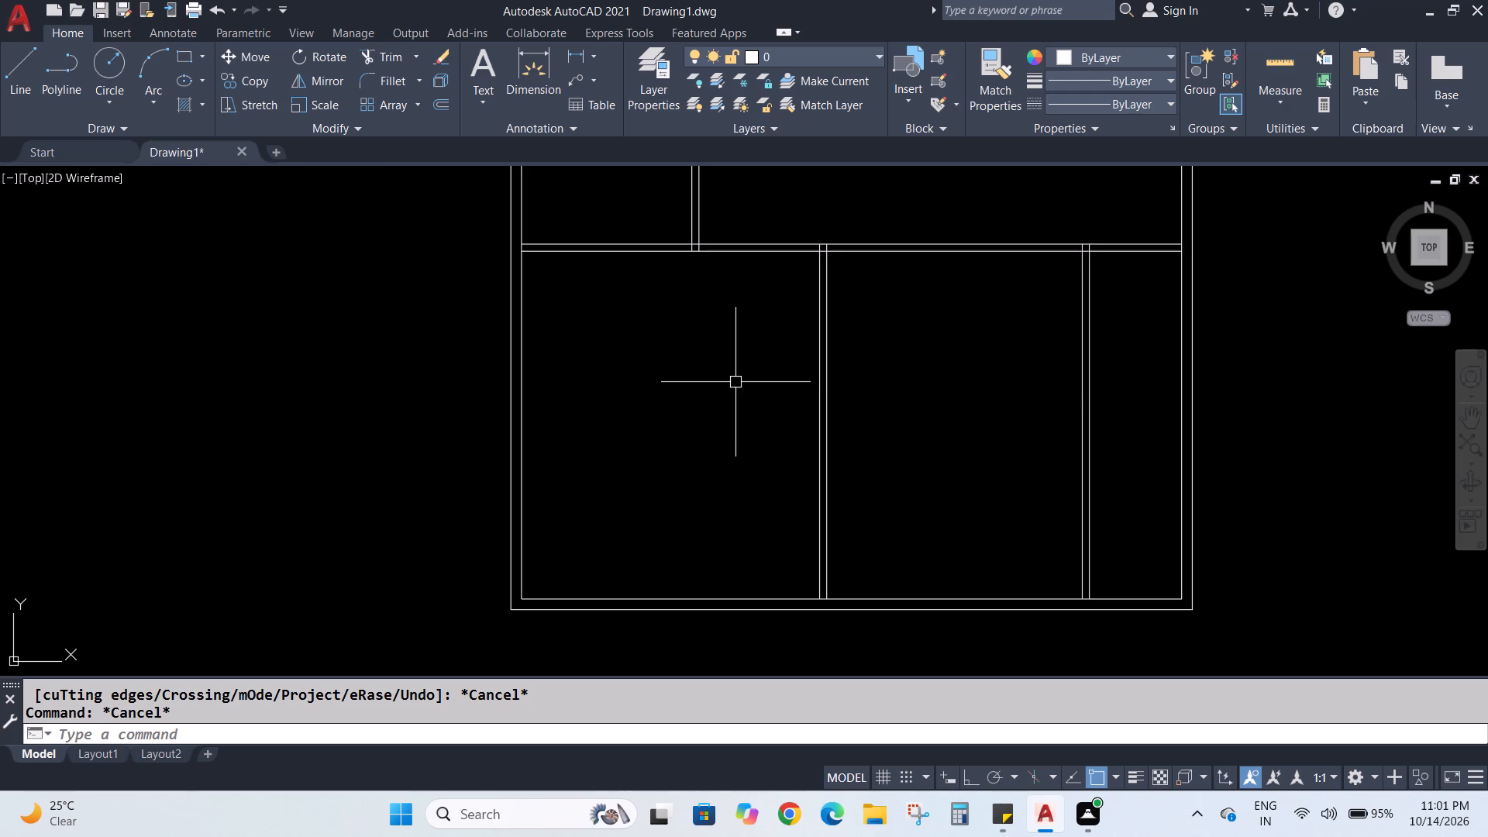
key("Escape")
key("Escape")
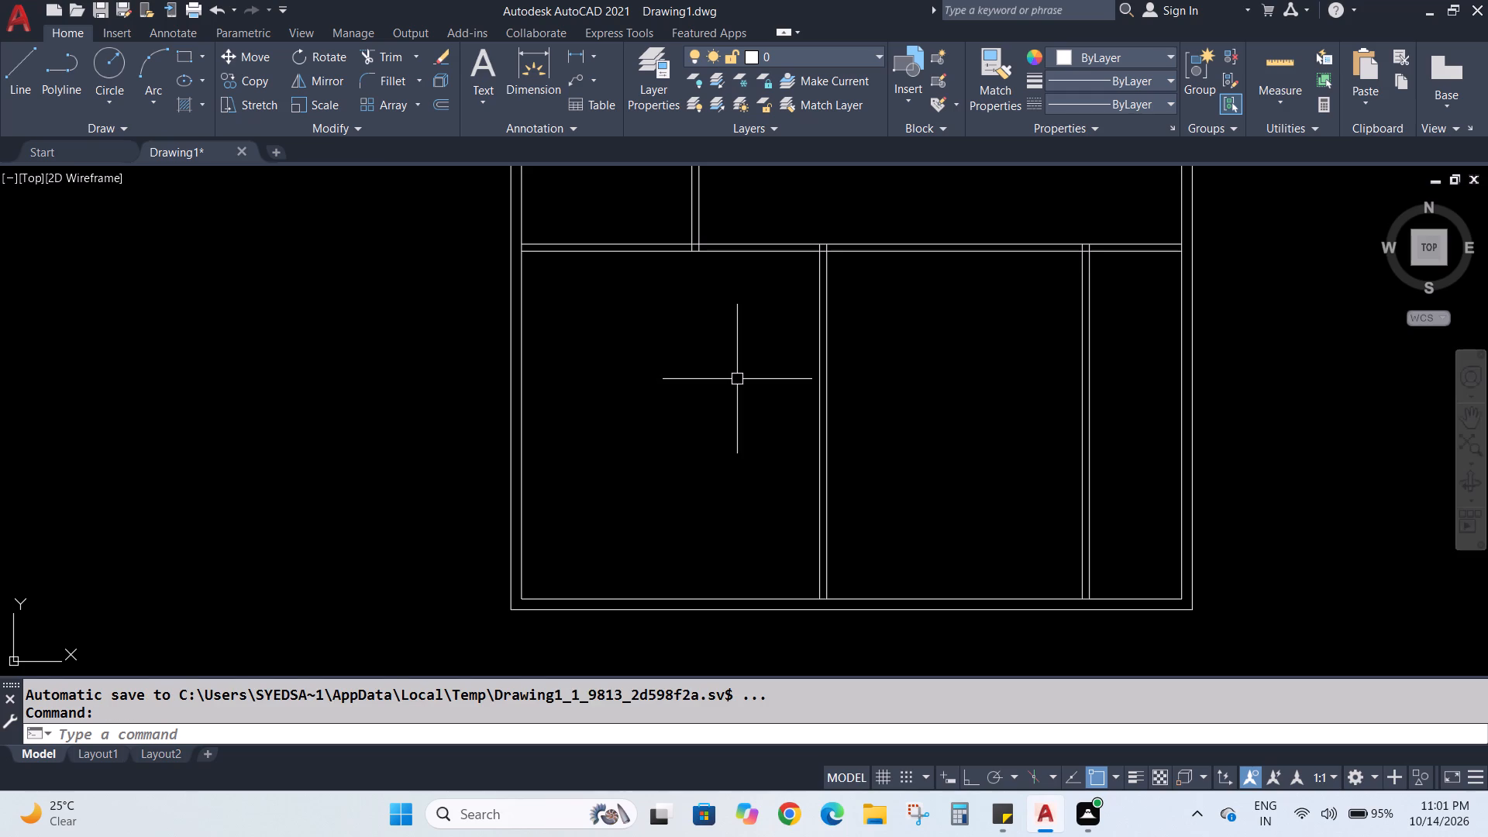
type("TR")
key("Return")
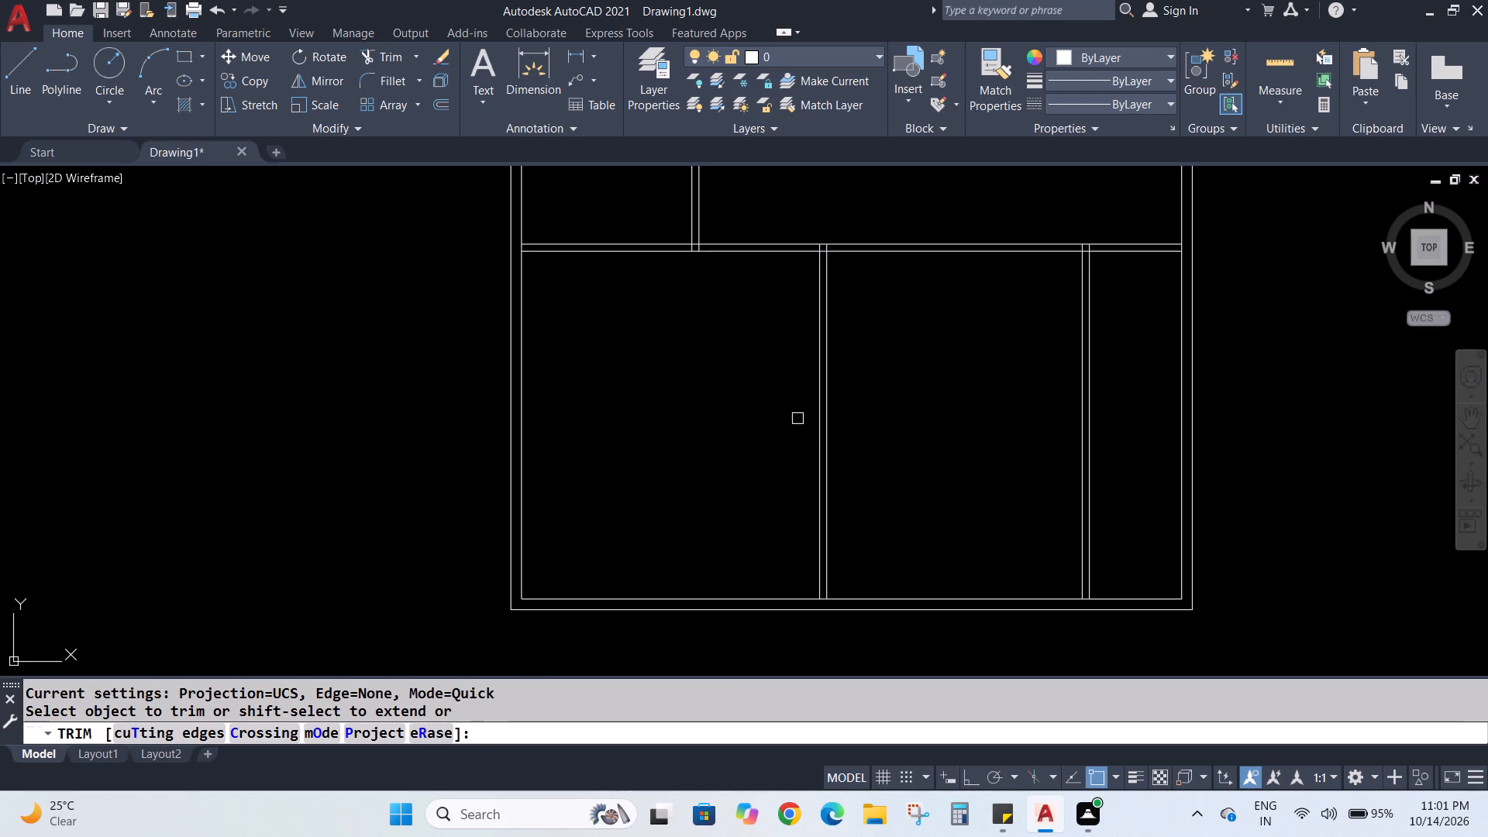
left_click_drag(997, 473, 1169, 489)
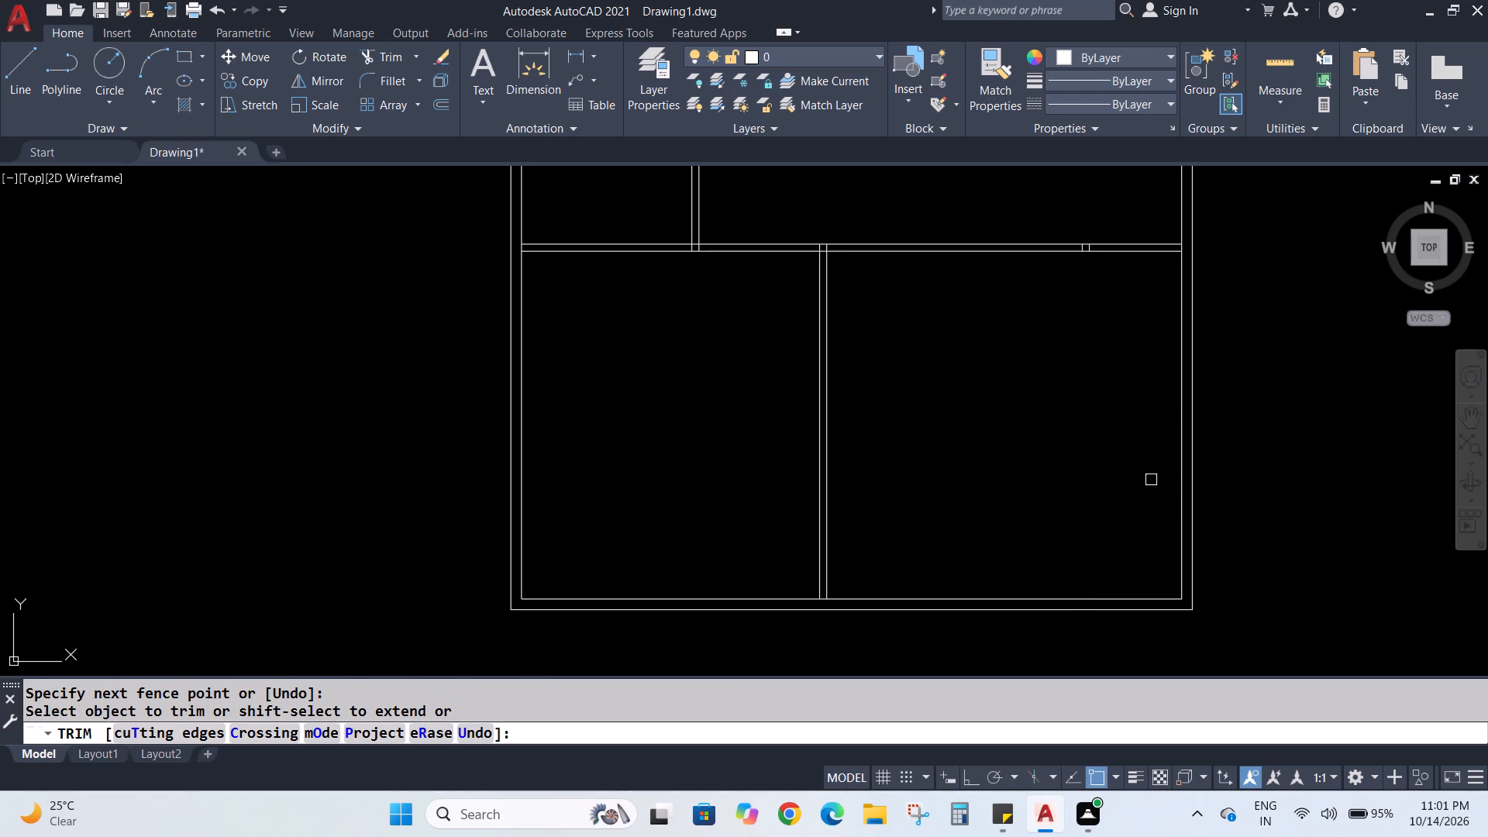
scroll(1108, 228, "up", 4)
left_click_drag(915, 363, 1011, 379)
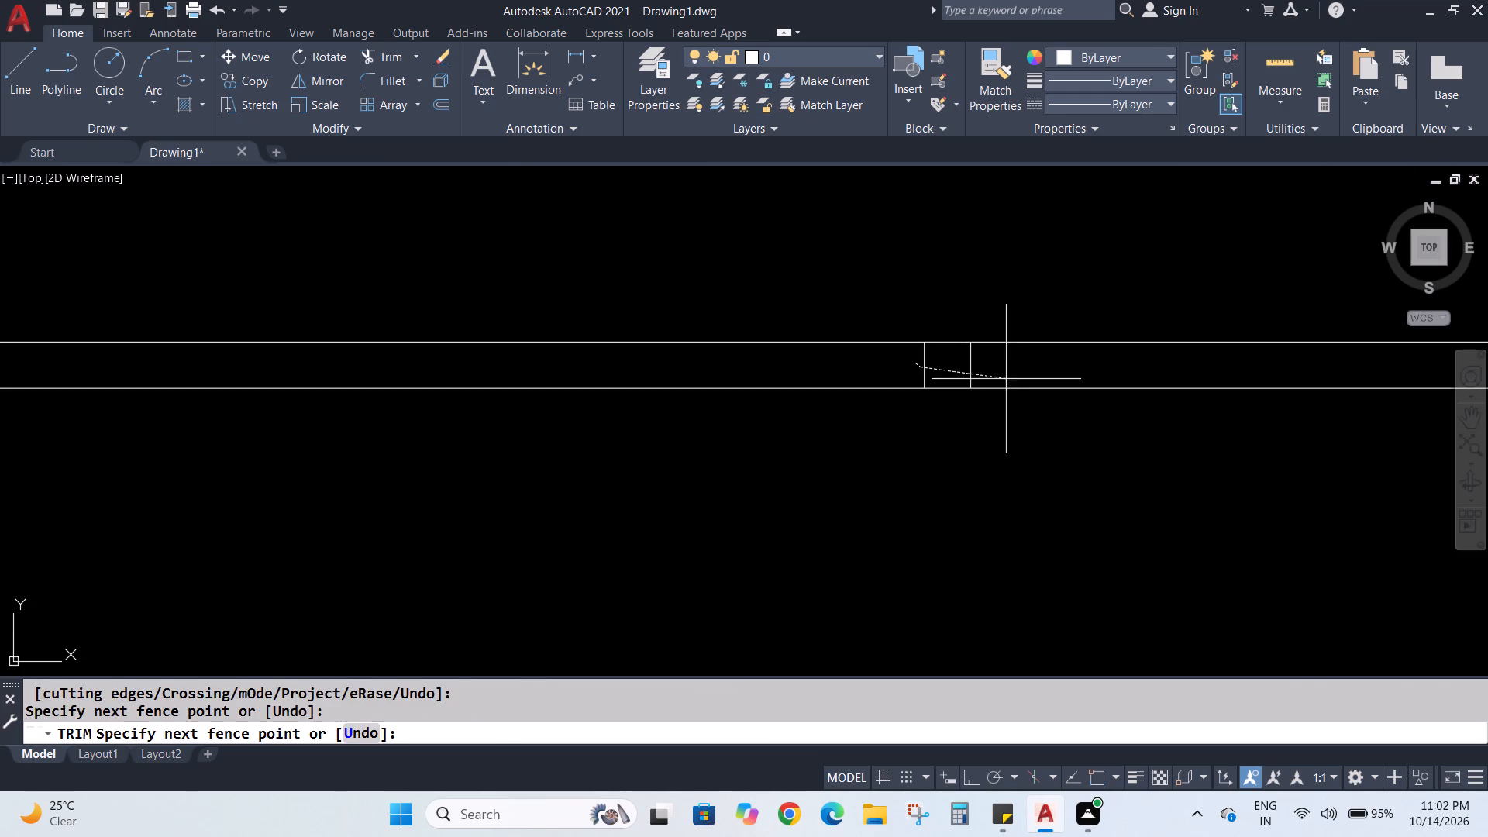
left_click_drag(1011, 379, 1019, 379)
scroll(1004, 400, "down", 4)
scroll(973, 498, "down", 2)
middle_click_drag(945, 545, 953, 526)
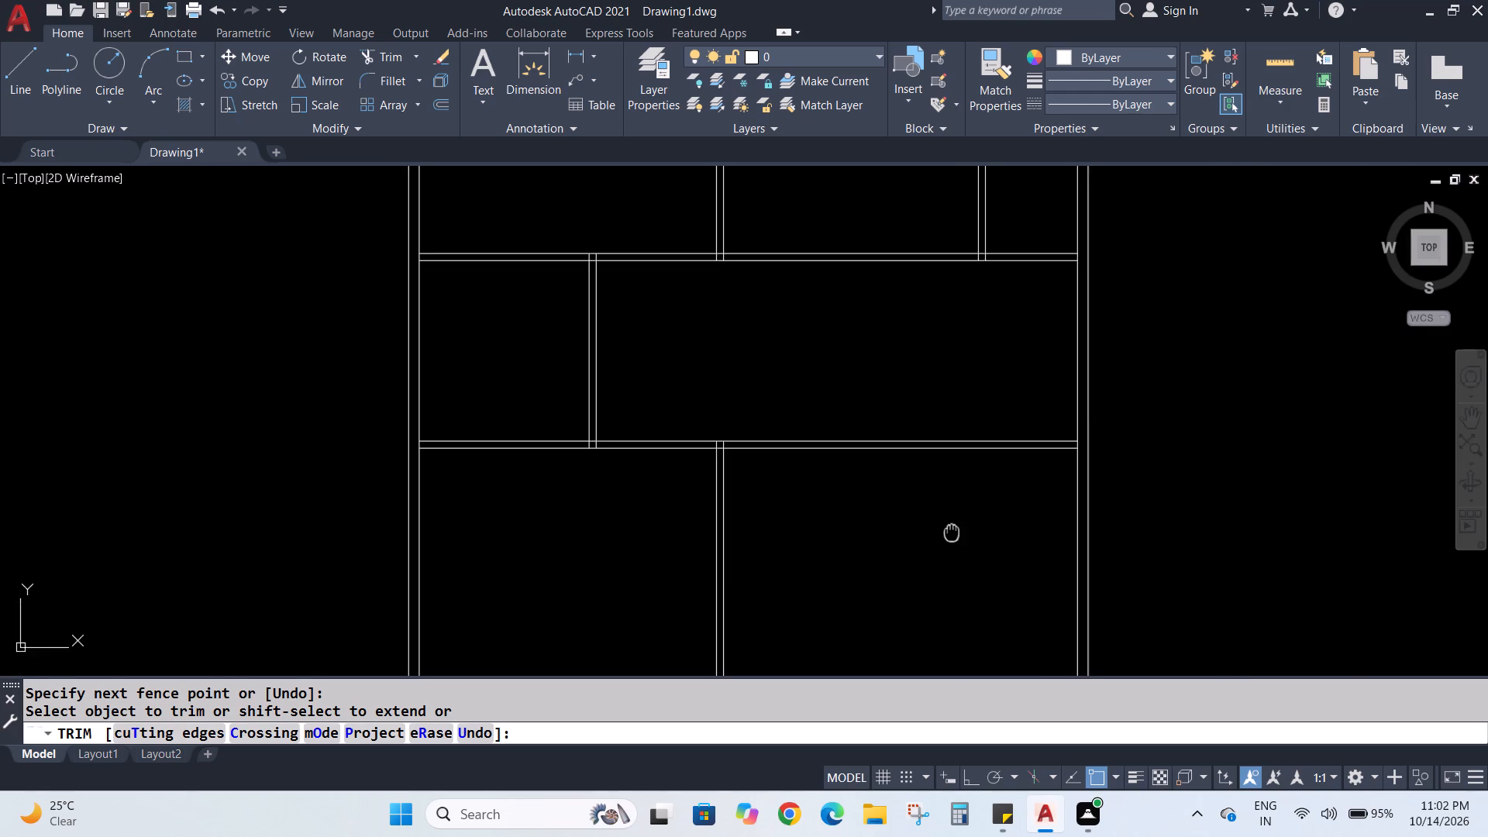
middle_click_drag(953, 526, 960, 503)
key("Escape")
key("Escape")
scroll(976, 586, "down", 2)
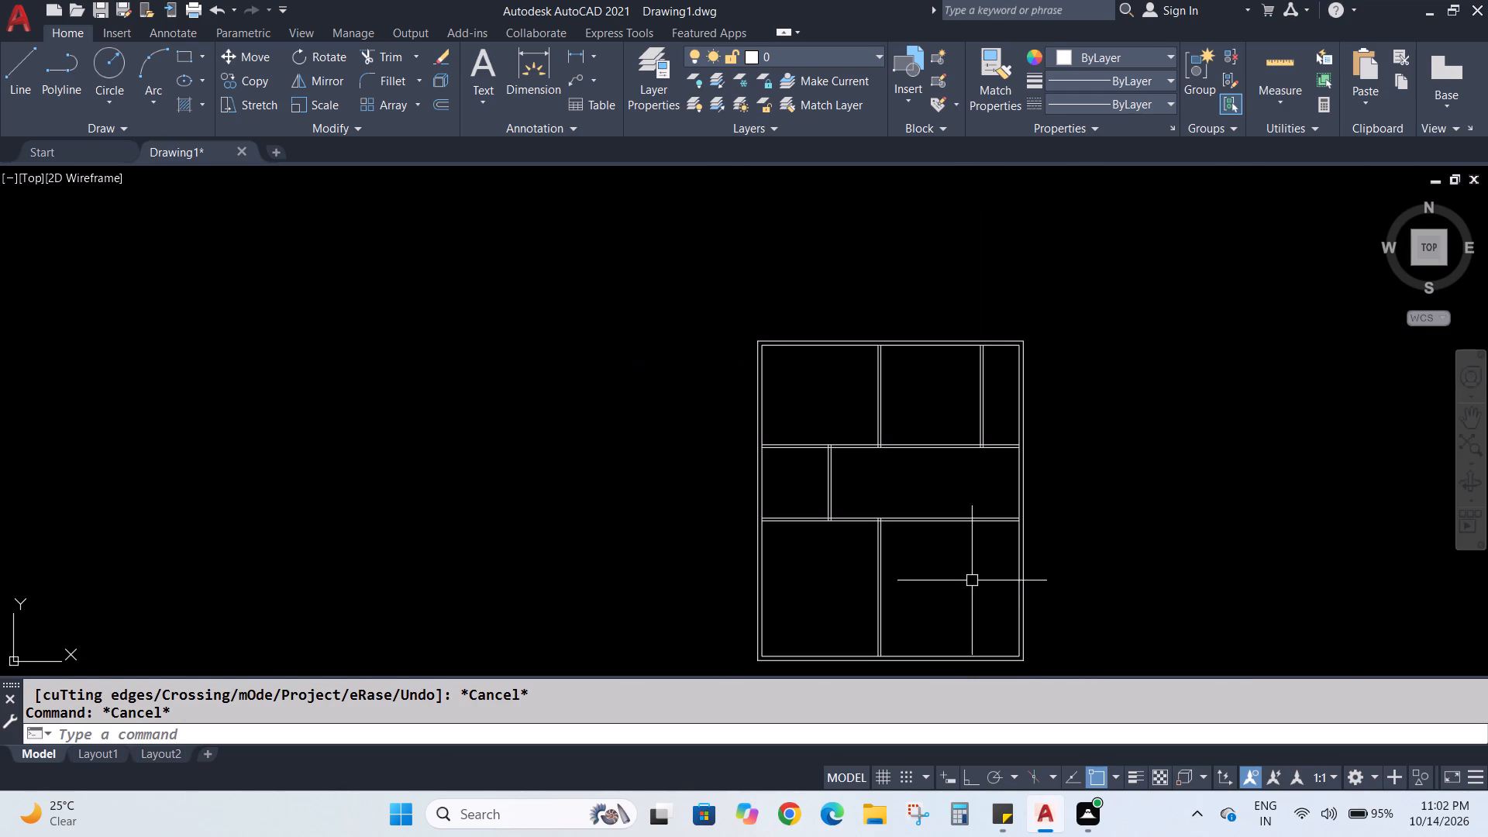
middle_click_drag(963, 608, 939, 519)
key("Escape")
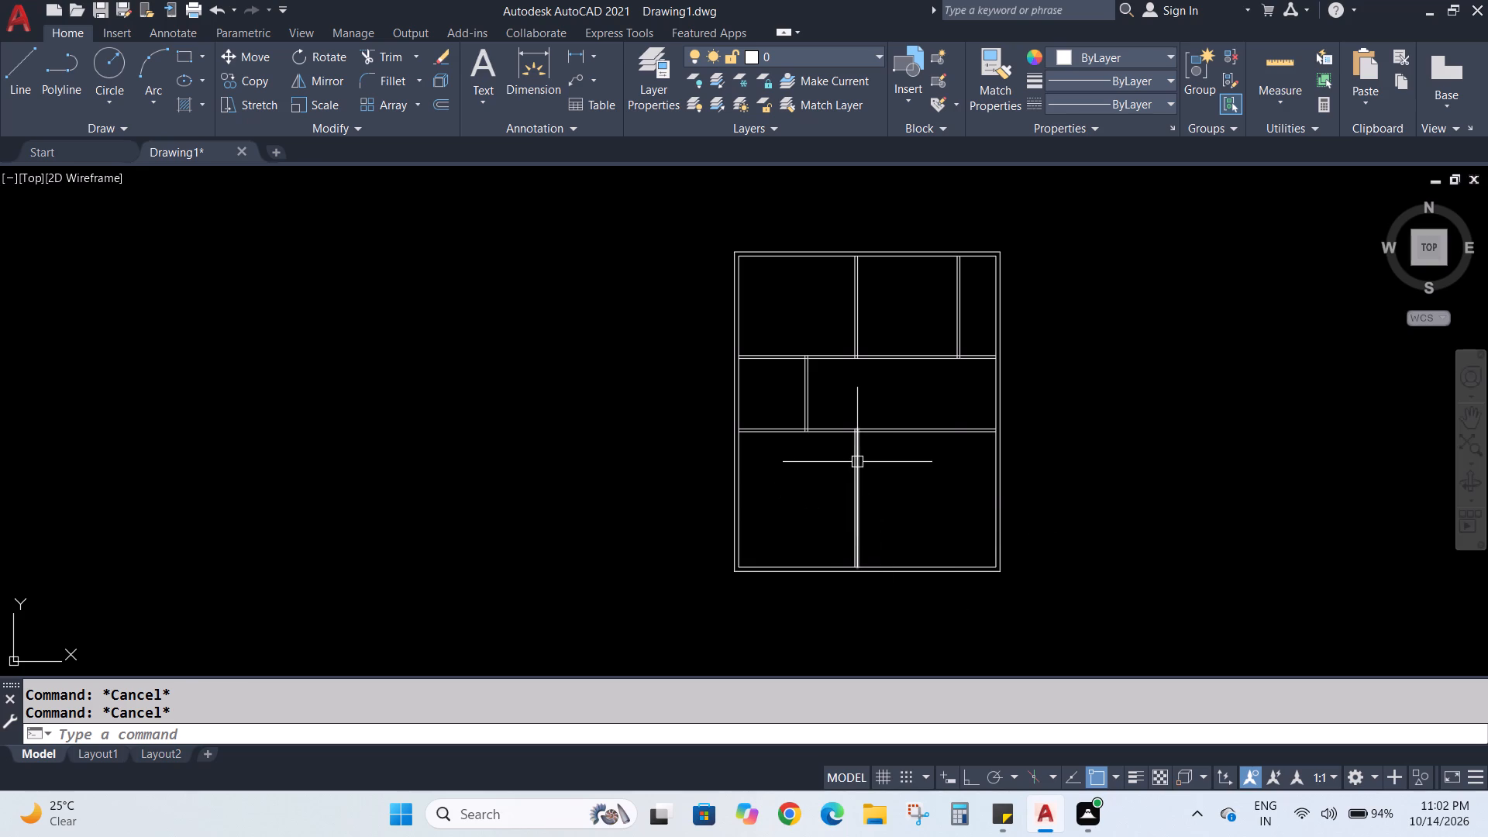
Offset the lower line of the upper horizontal partition 15'6" downward for a new horizontal partition.
key("Escape")
key("o")
key("Return")
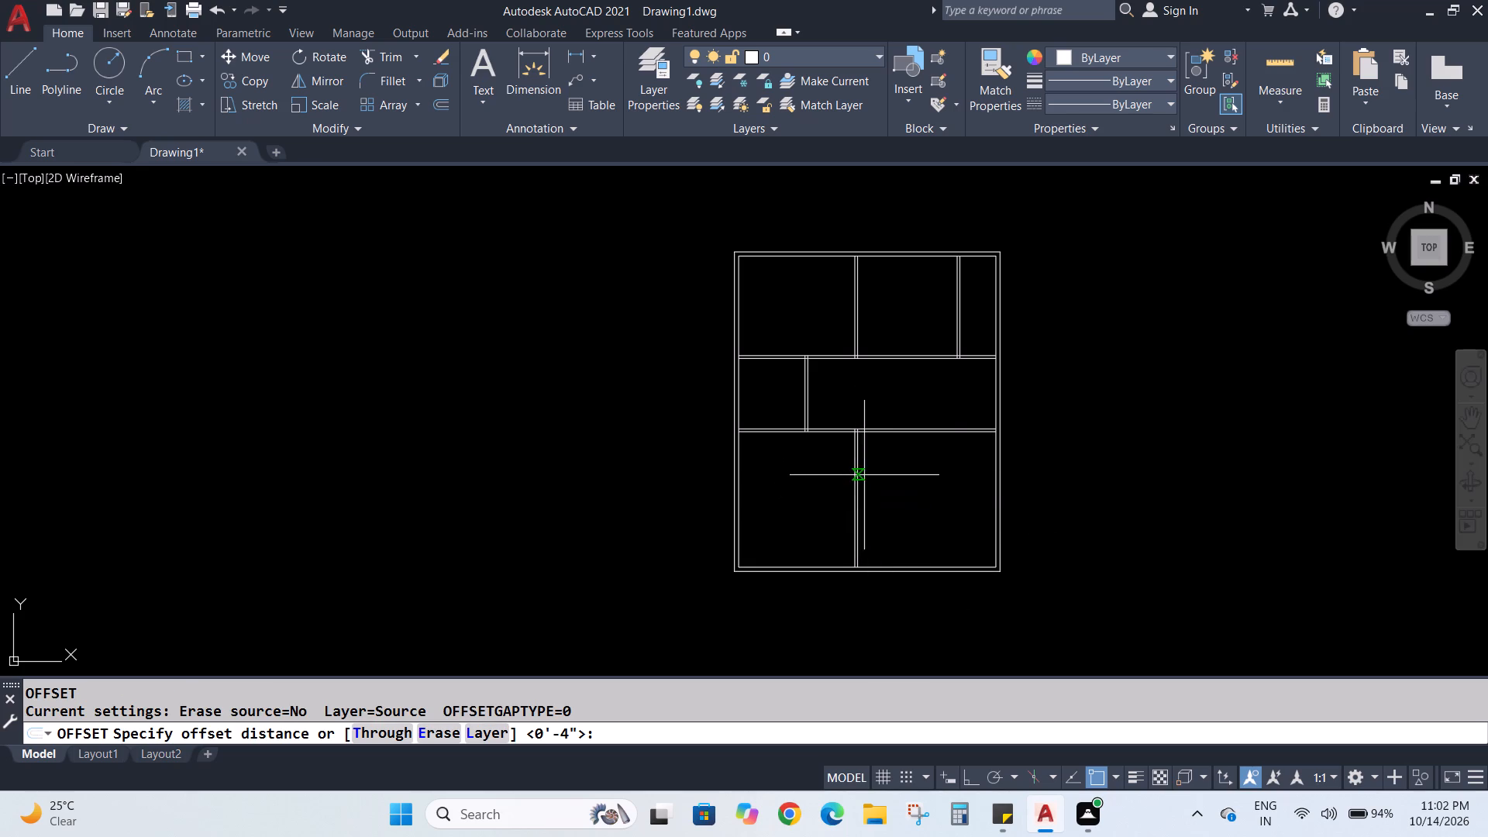
type("15")
key("apostrophe")
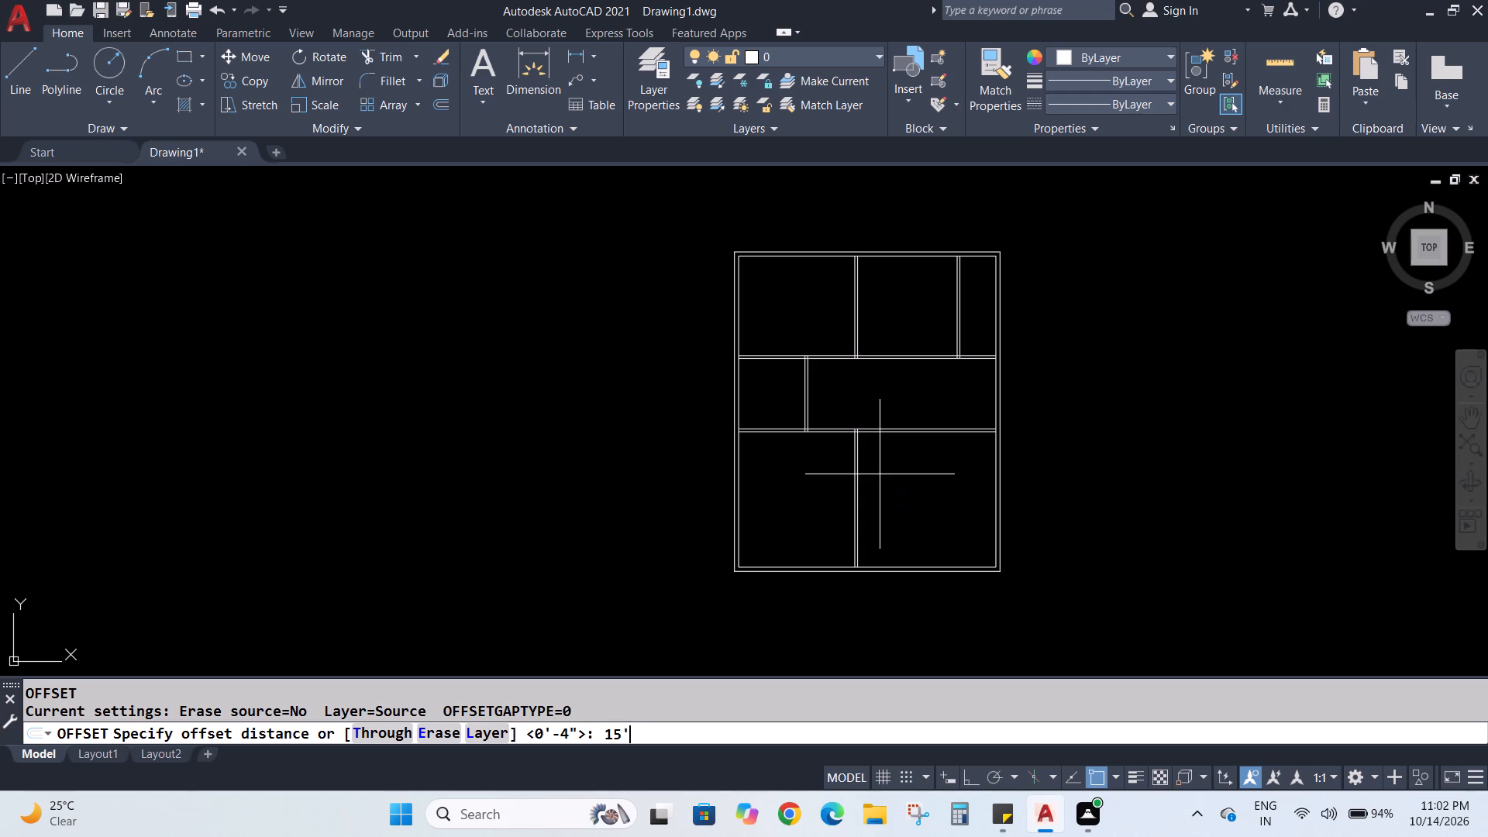
key("6")
key("shift+quotedbl")
key("Return")
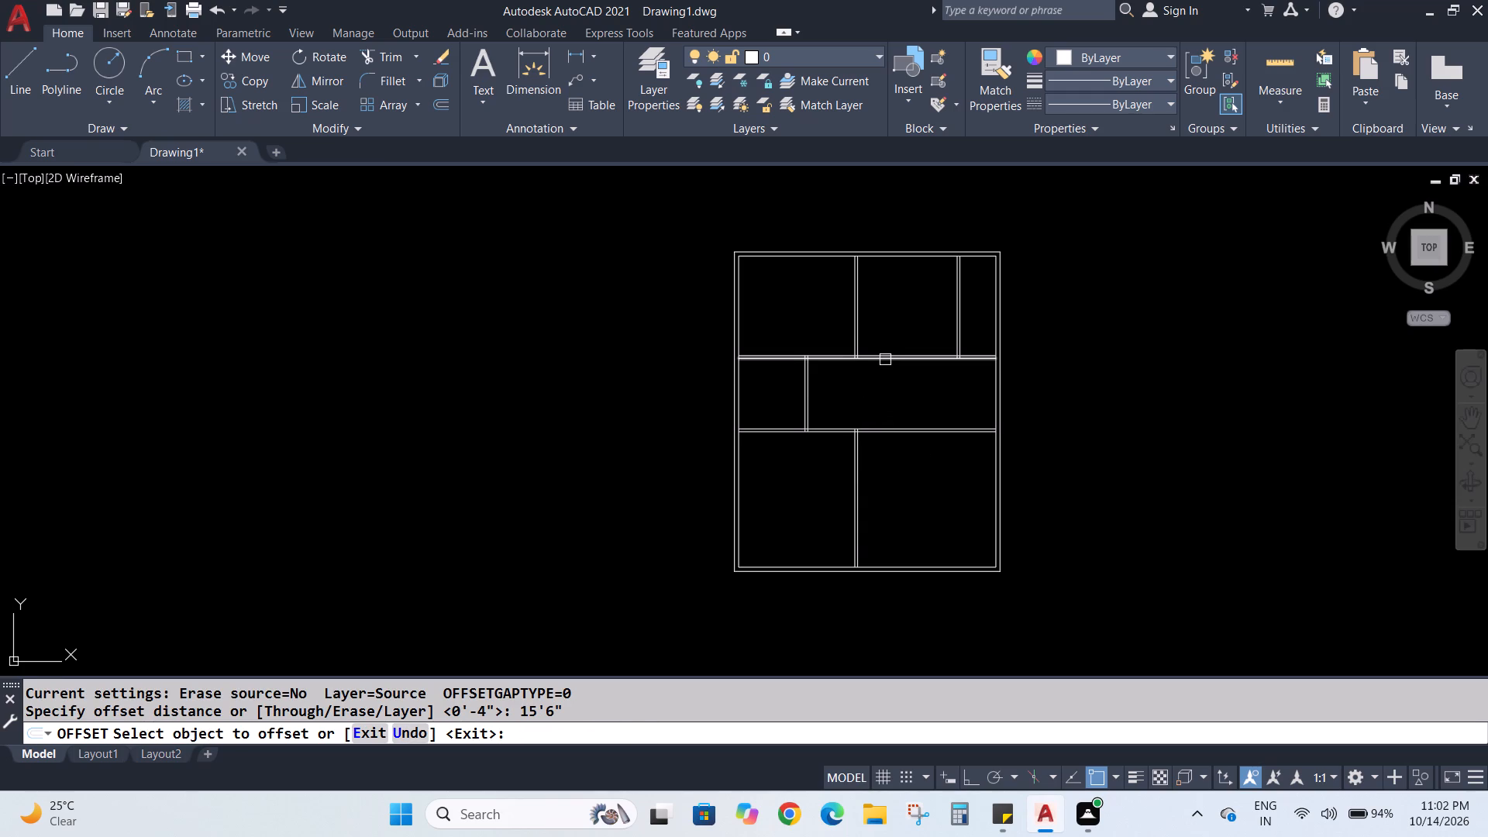
scroll(885, 360, "up", 1)
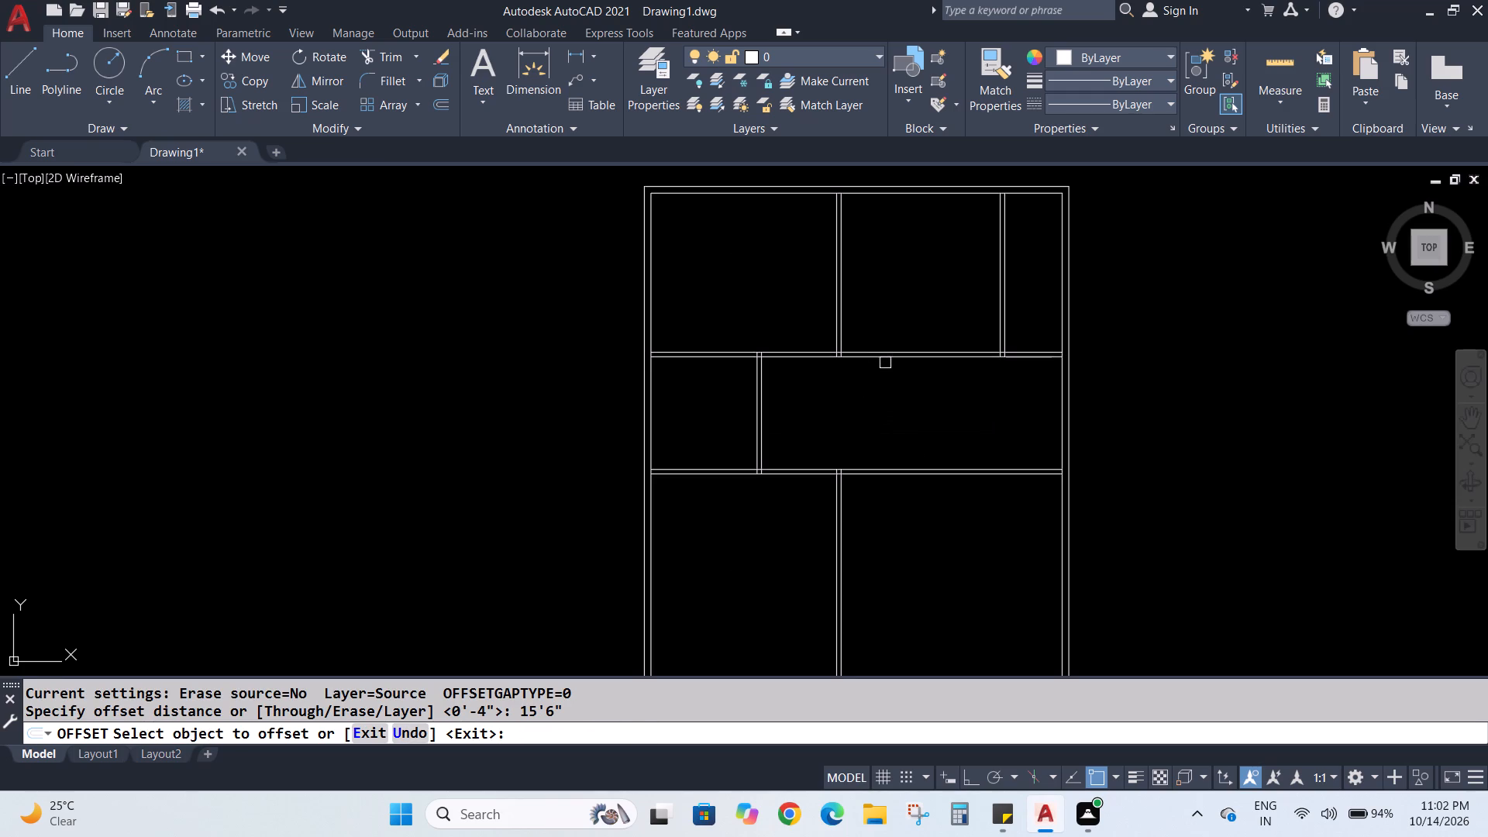
left_click(959, 359)
left_click(977, 527)
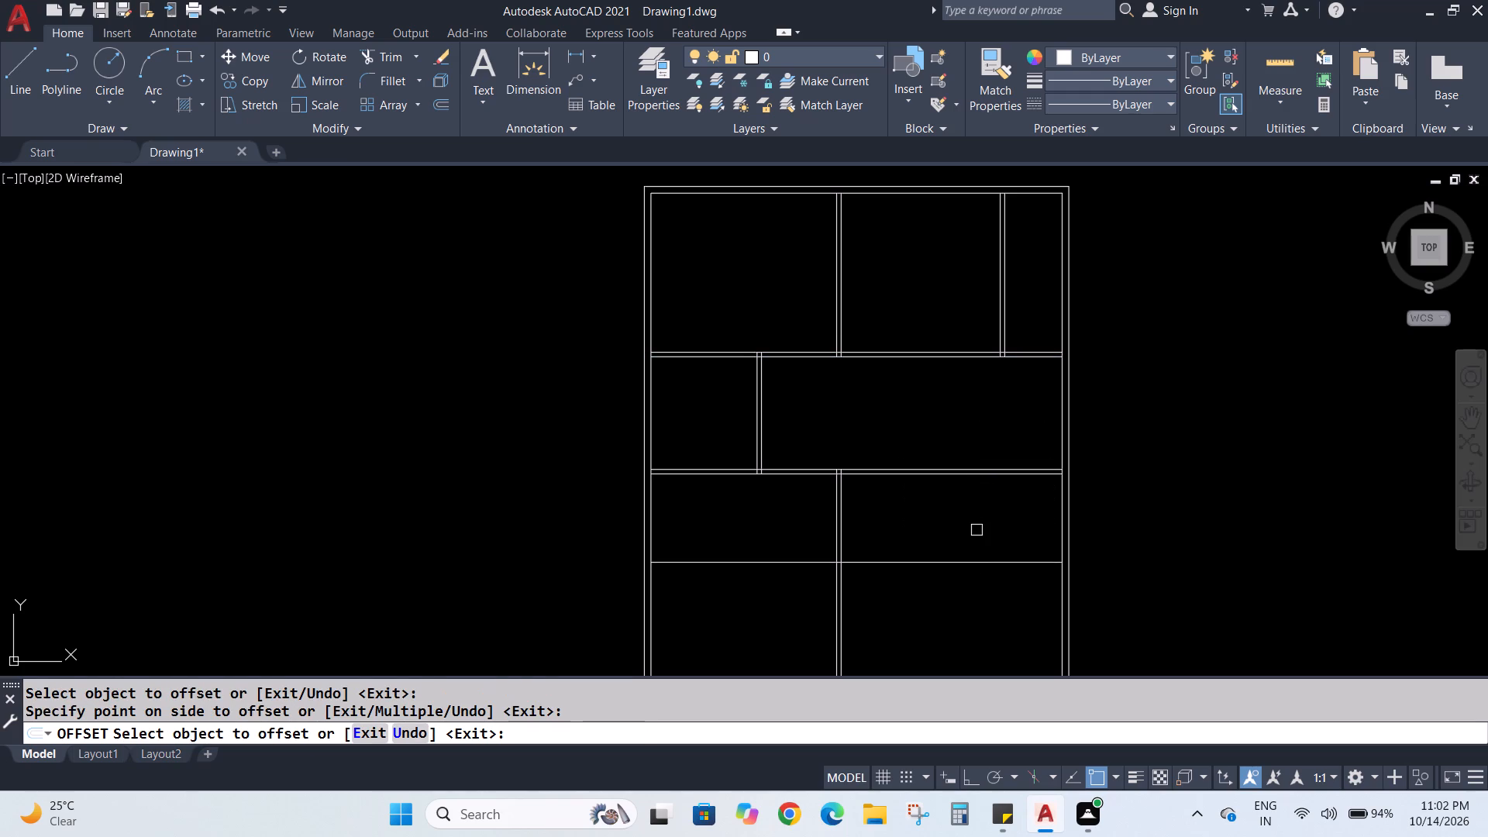
key("Escape")
key("Escape")
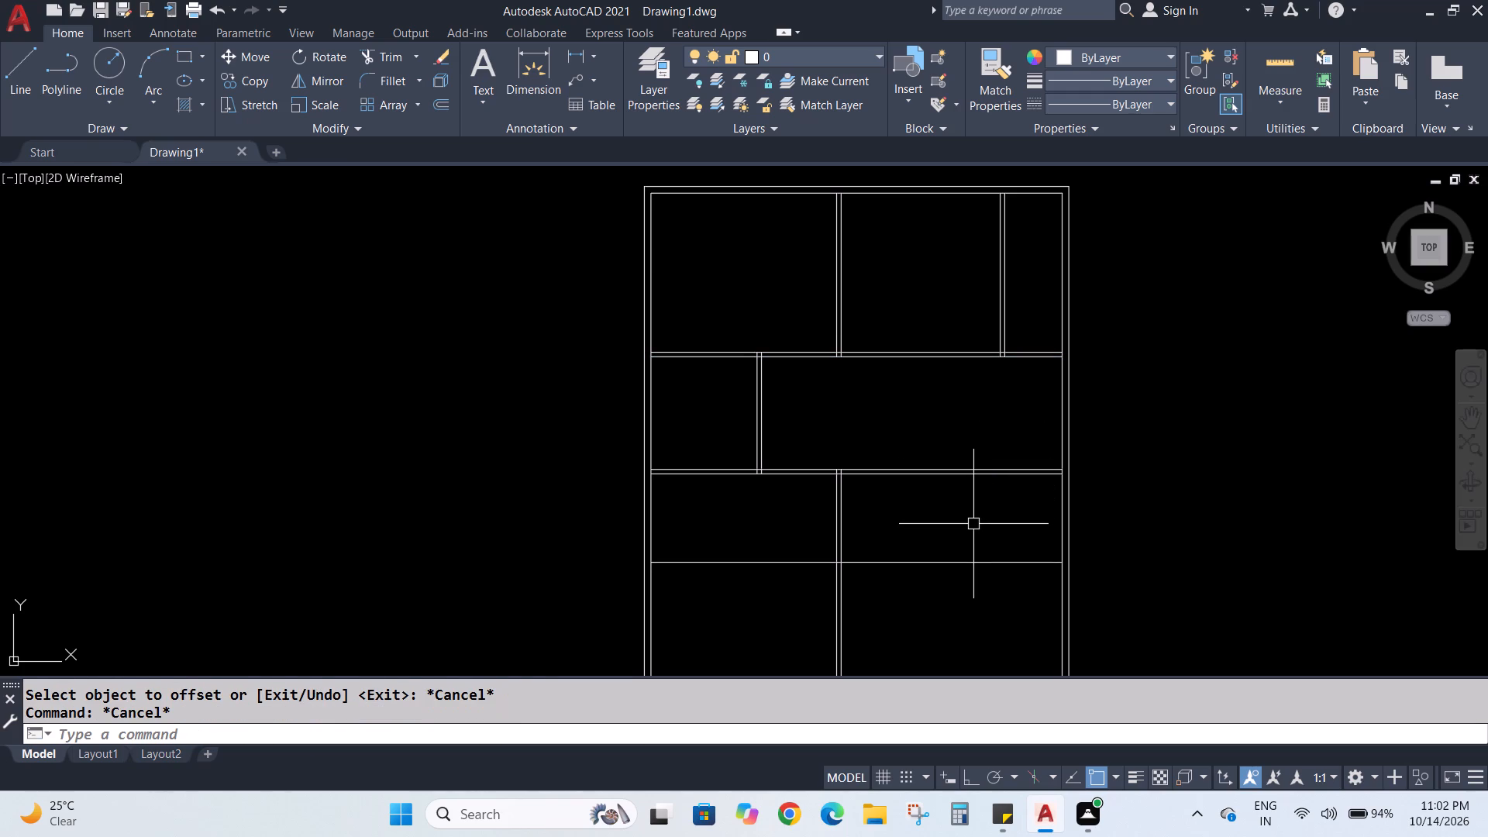
Offset the new horizontal partition line 4" downward to give the partition its thickness.
key("o")
key("Return")
type("4\"")
key("Return")
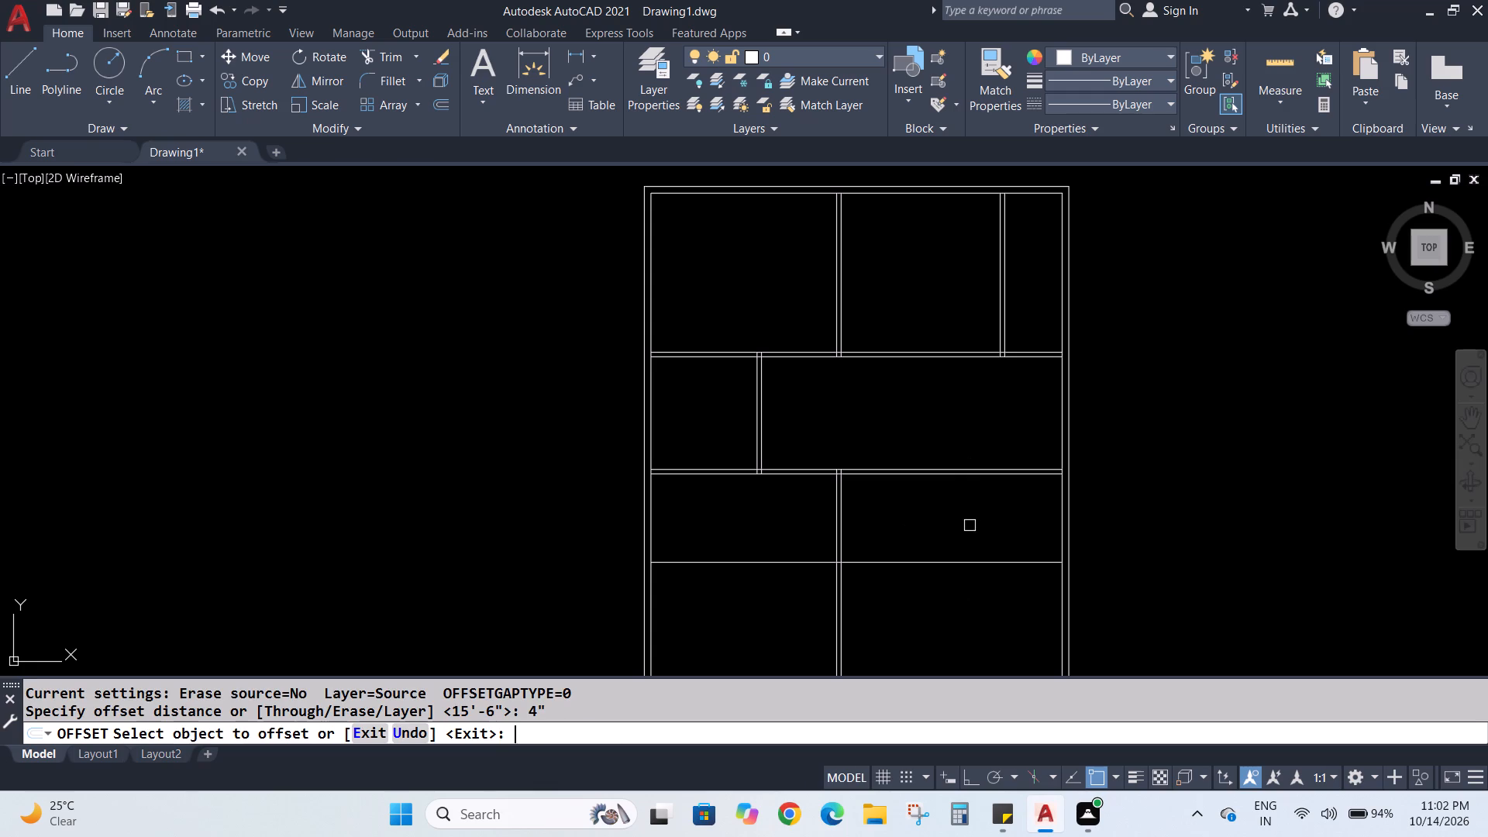
left_click(964, 566)
left_click(961, 599)
key("Escape")
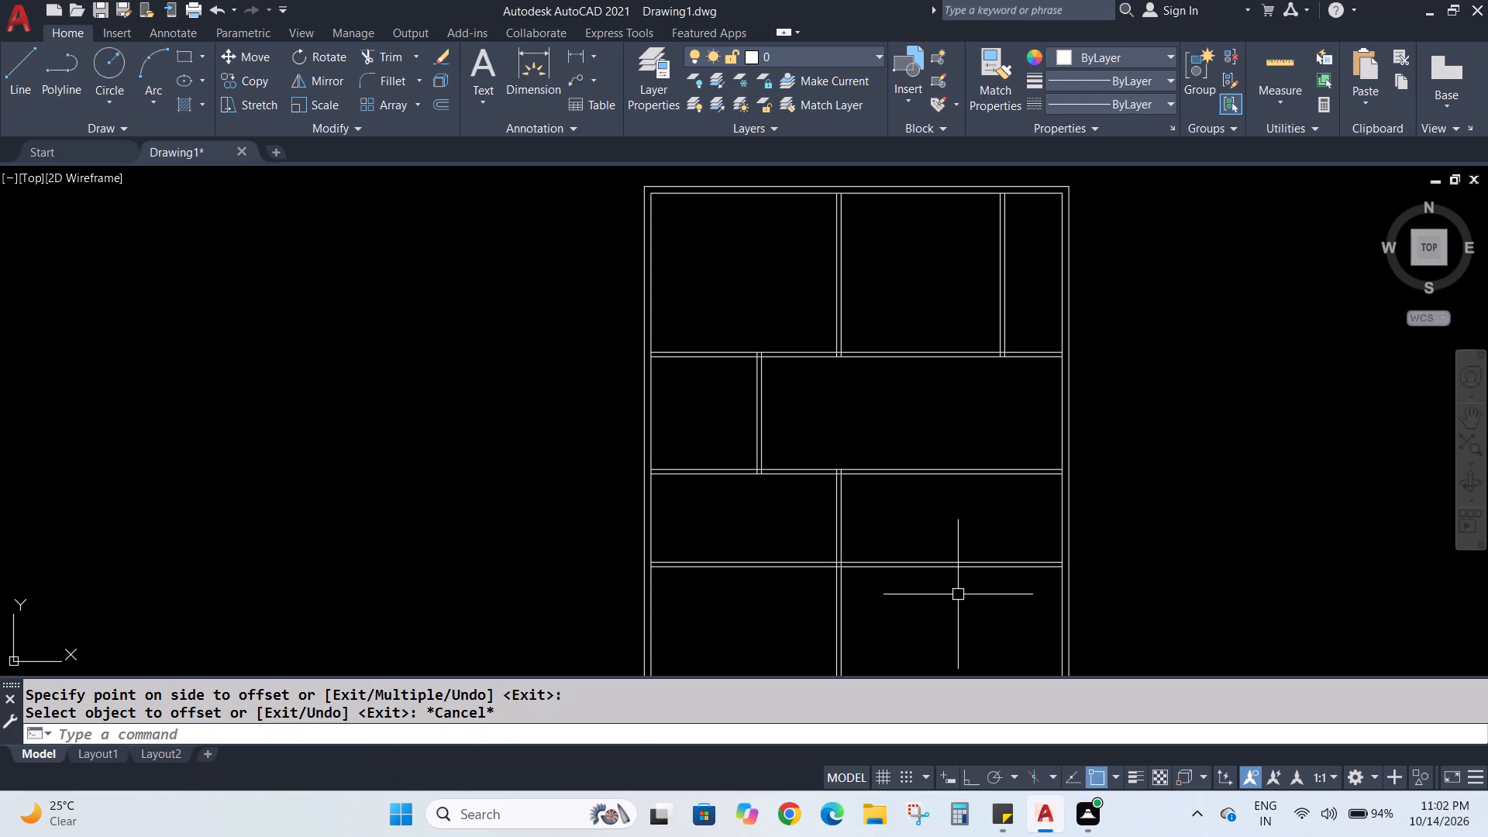
key("Escape")
Trim the lower horizontal partition to the right of the middle vertical partition and the new horizontal partition to its left.
key("t")
key("r")
key("Return")
left_click_drag(980, 436, 980, 470)
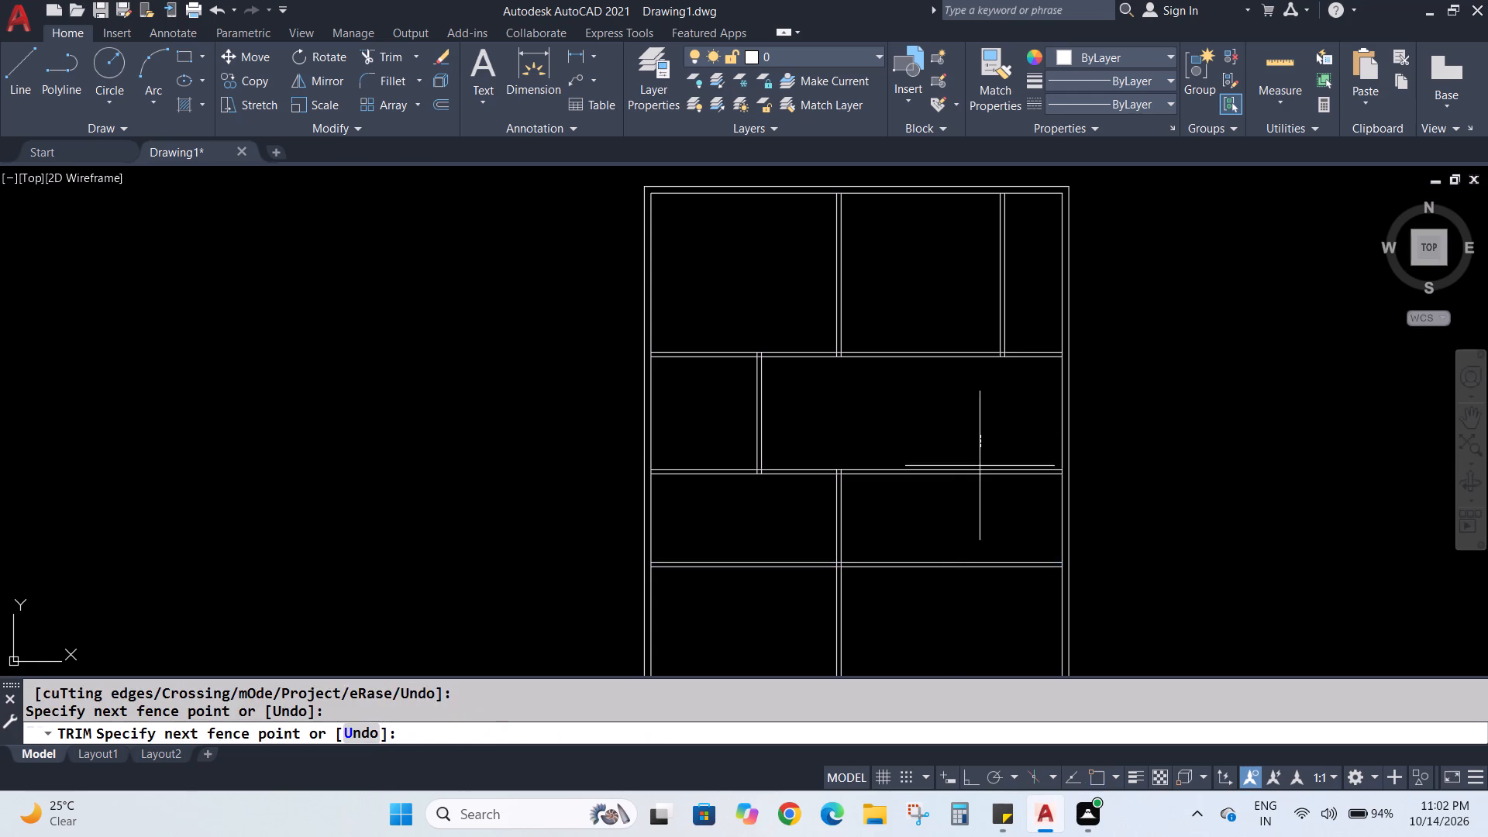
left_click_drag(980, 470, 979, 483)
left_click_drag(754, 528, 779, 608)
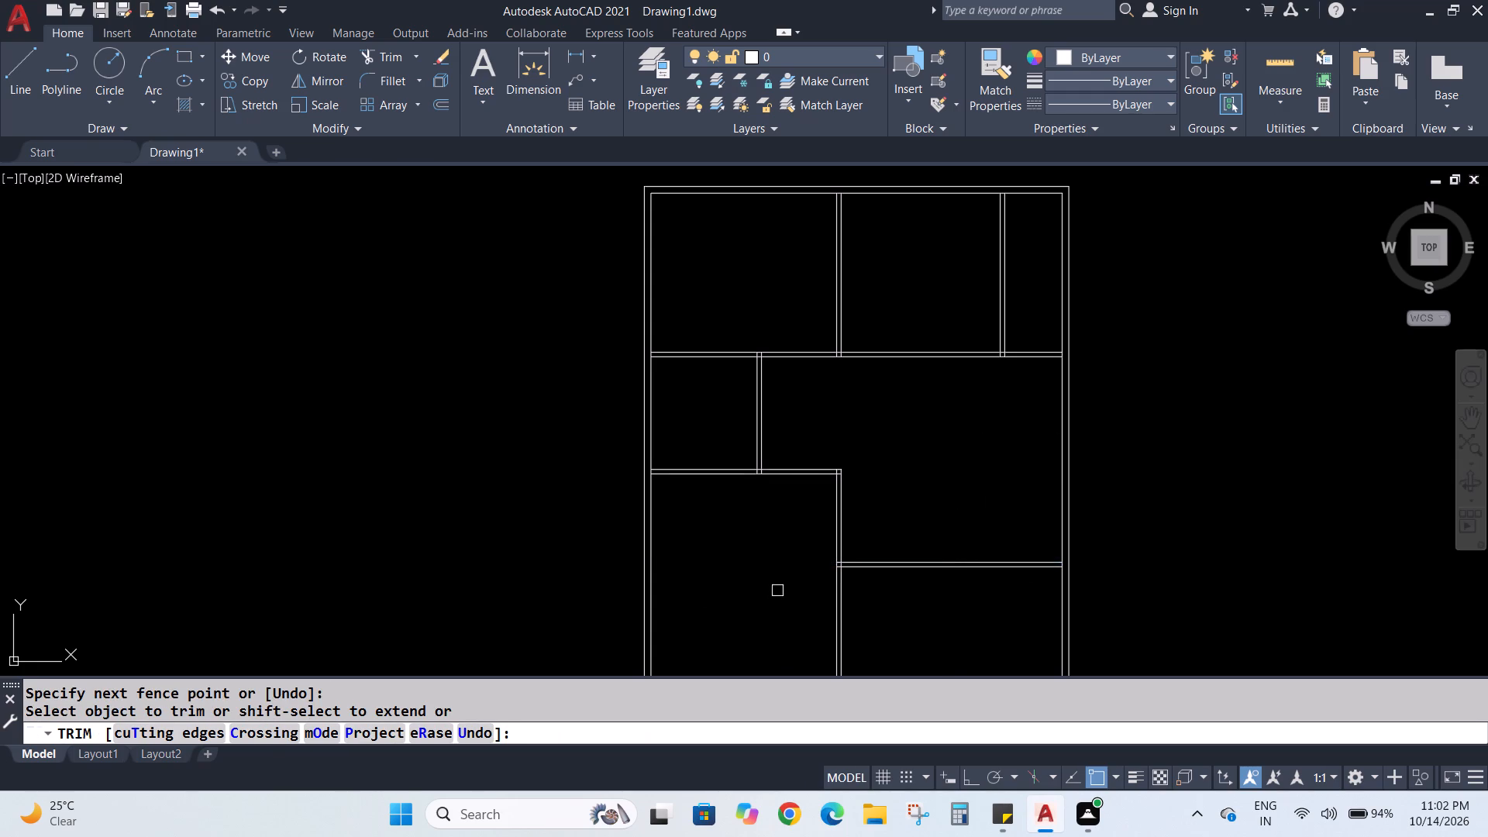
scroll(780, 584, "down", 2)
scroll(810, 610, "up", 2)
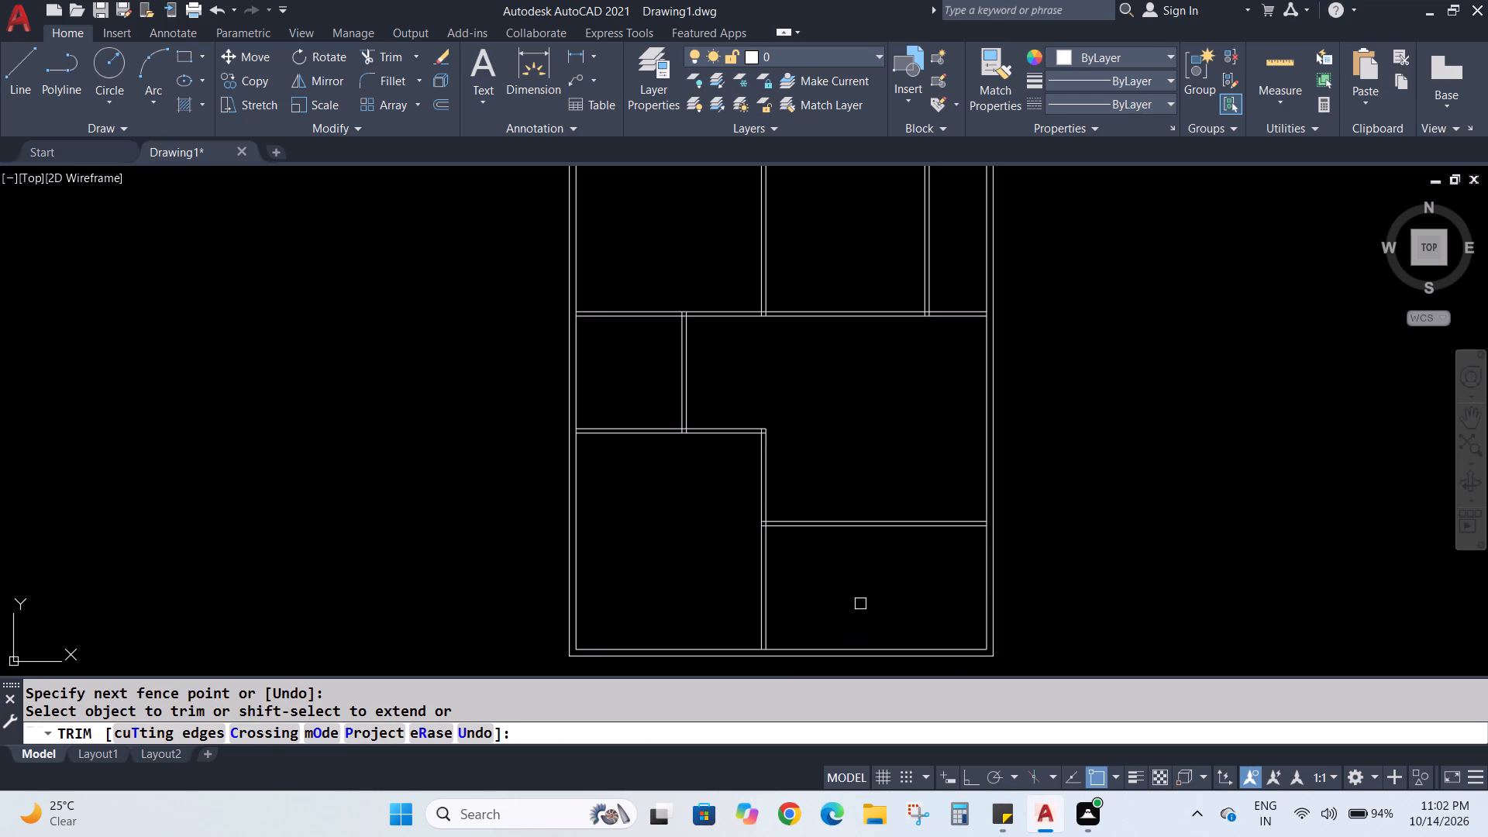
key("Escape")
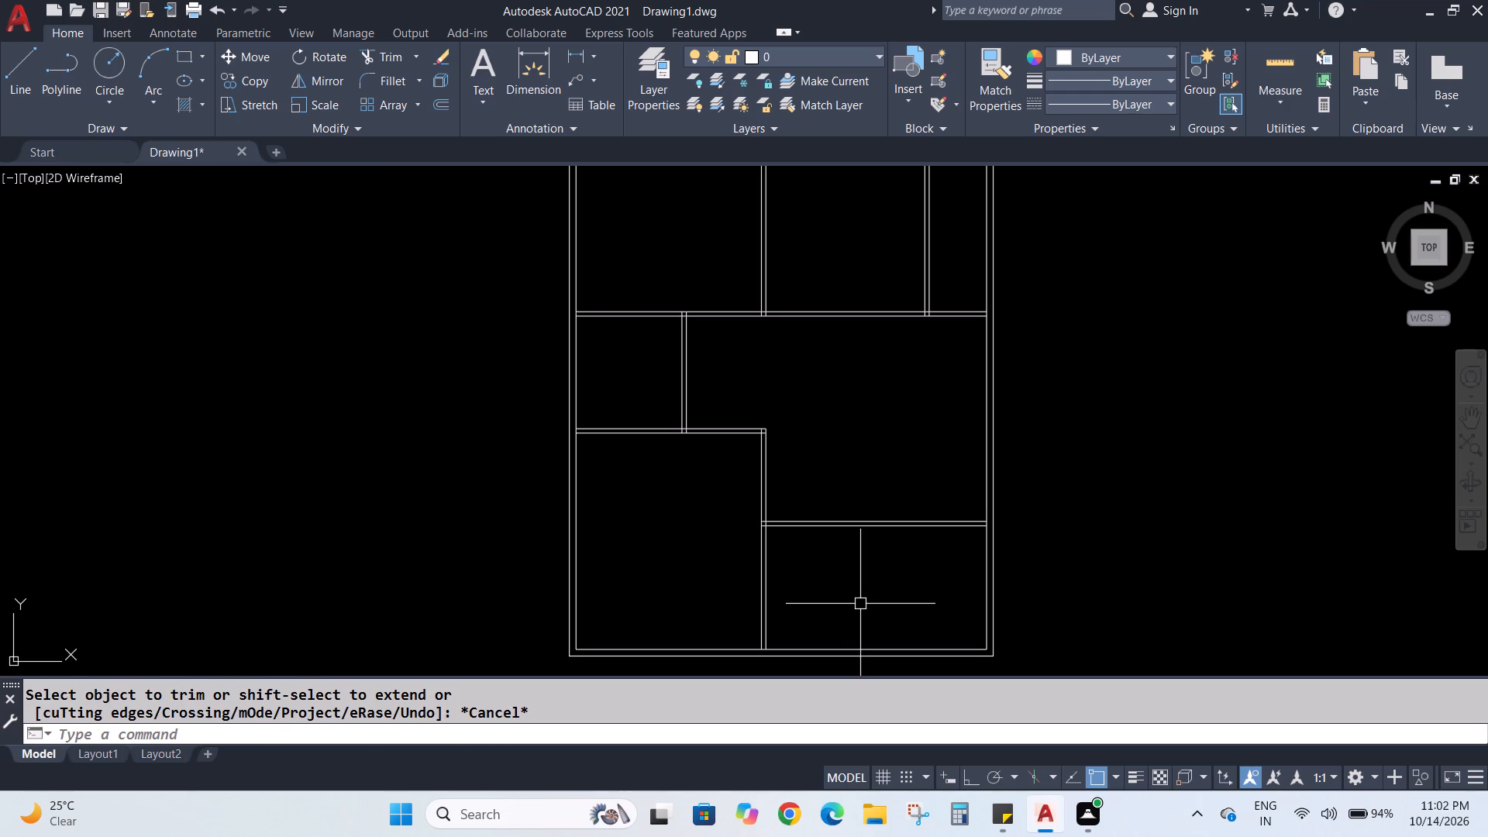
key("Escape")
Measure the lower-left room's vertical extent along its right-hand partition with a temporary linear dimension.
middle_click_drag(659, 606, 768, 456)
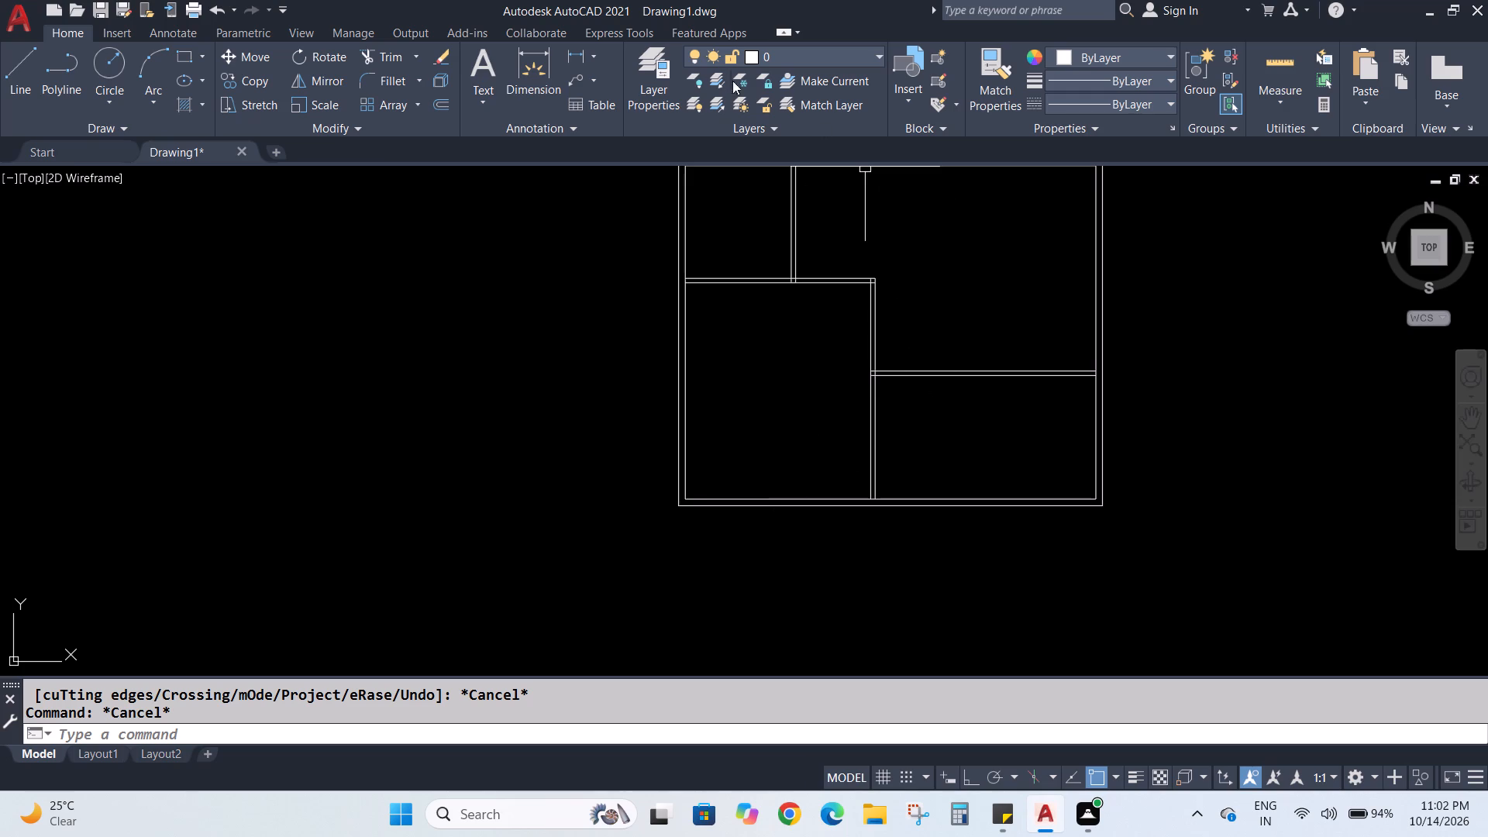
left_click(580, 59)
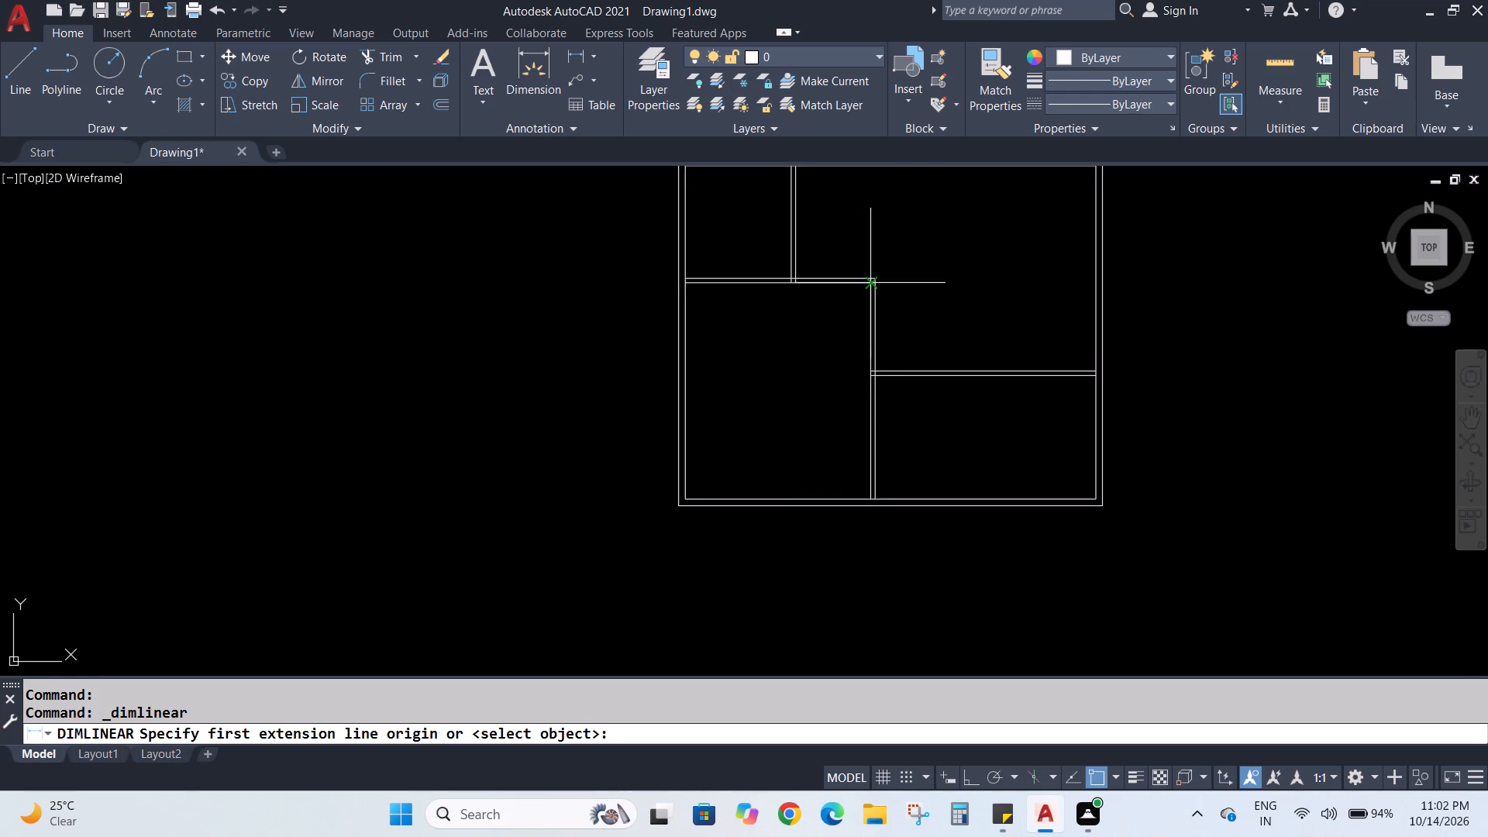
scroll(870, 286, "up", 5)
left_click(868, 272)
scroll(842, 338, "down", 5)
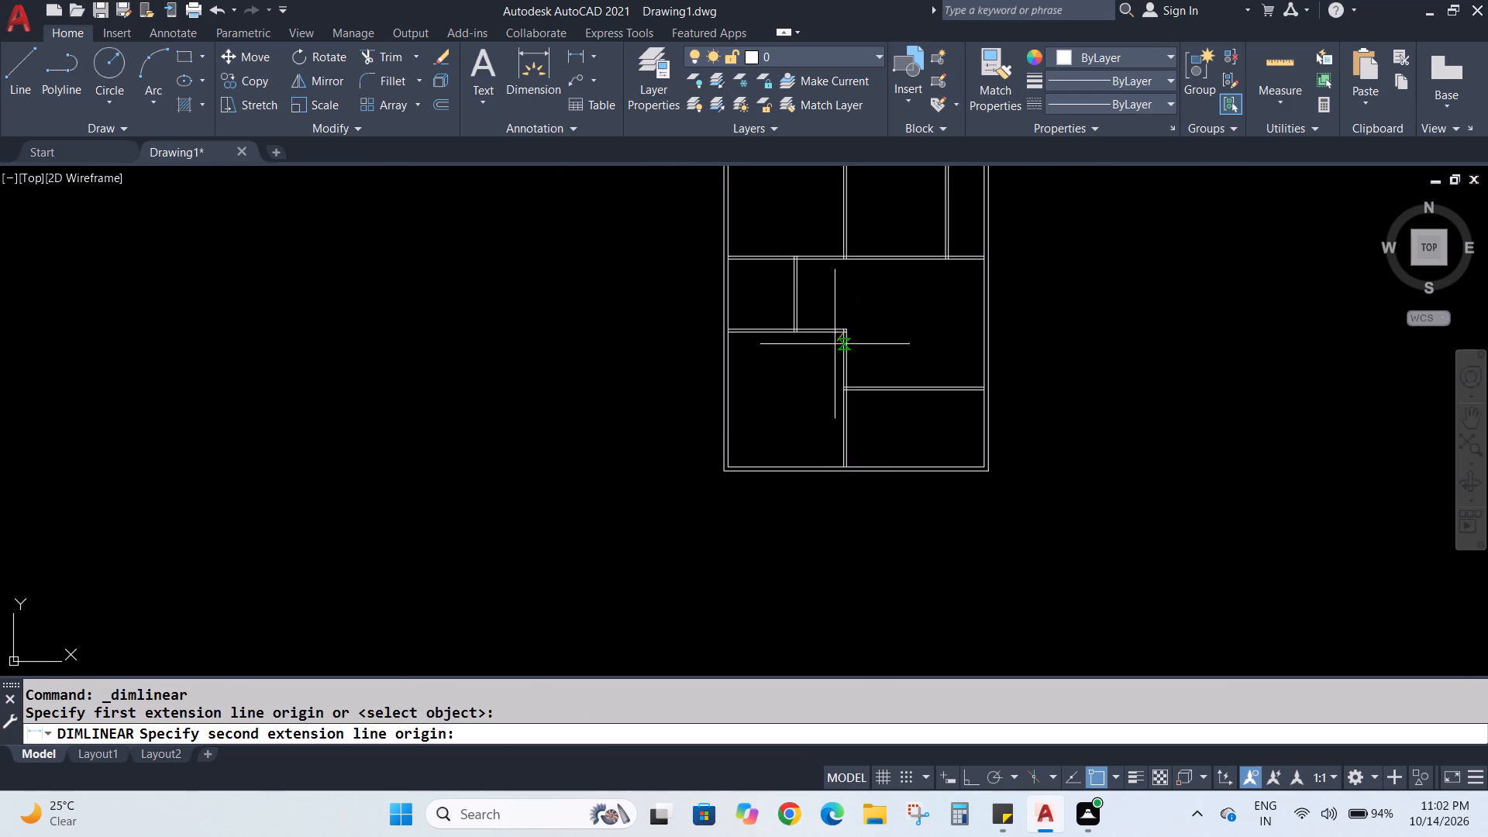
scroll(821, 468, "up", 5)
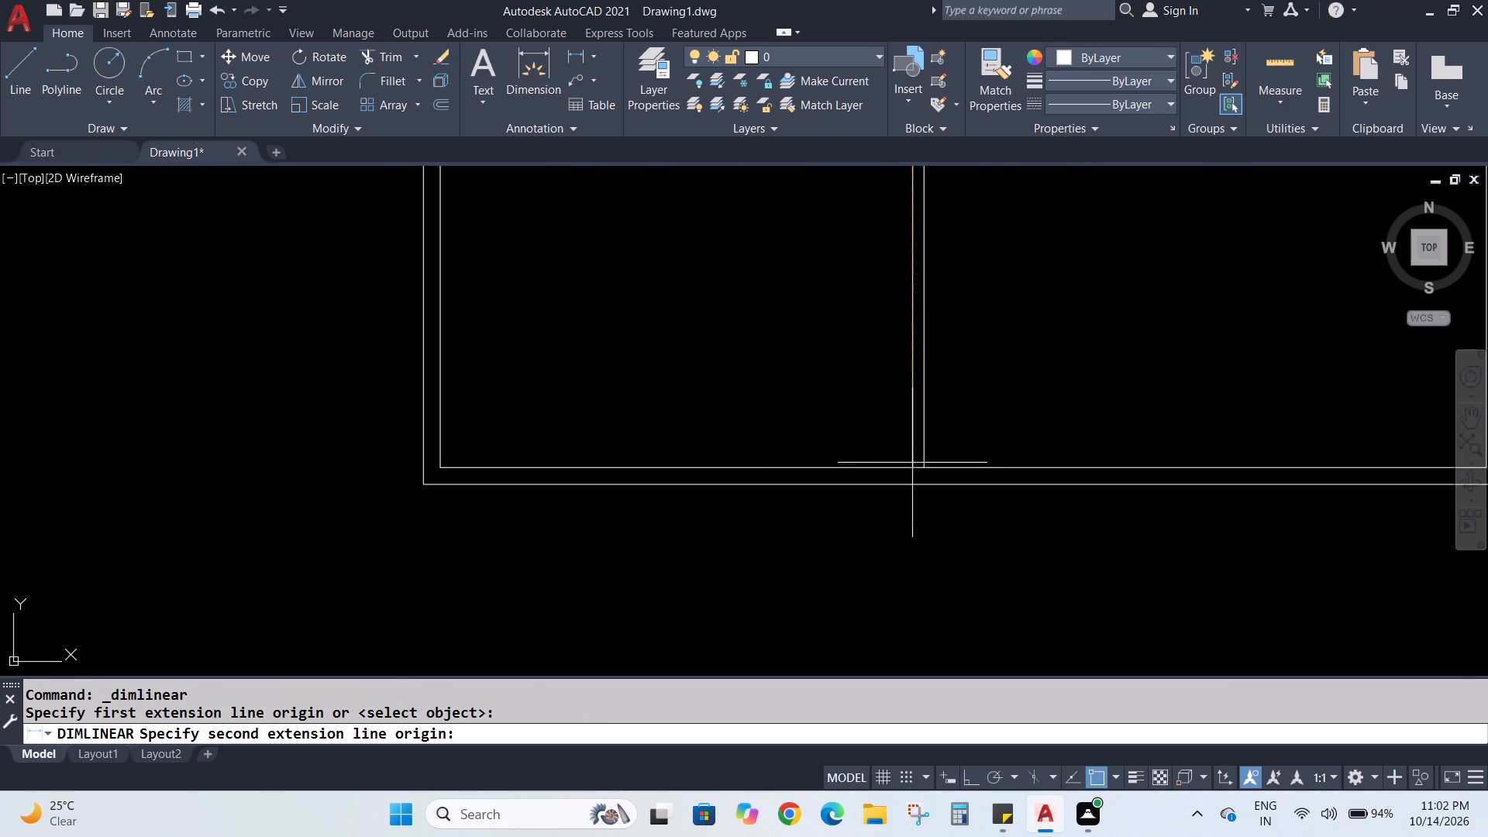
left_click(914, 466)
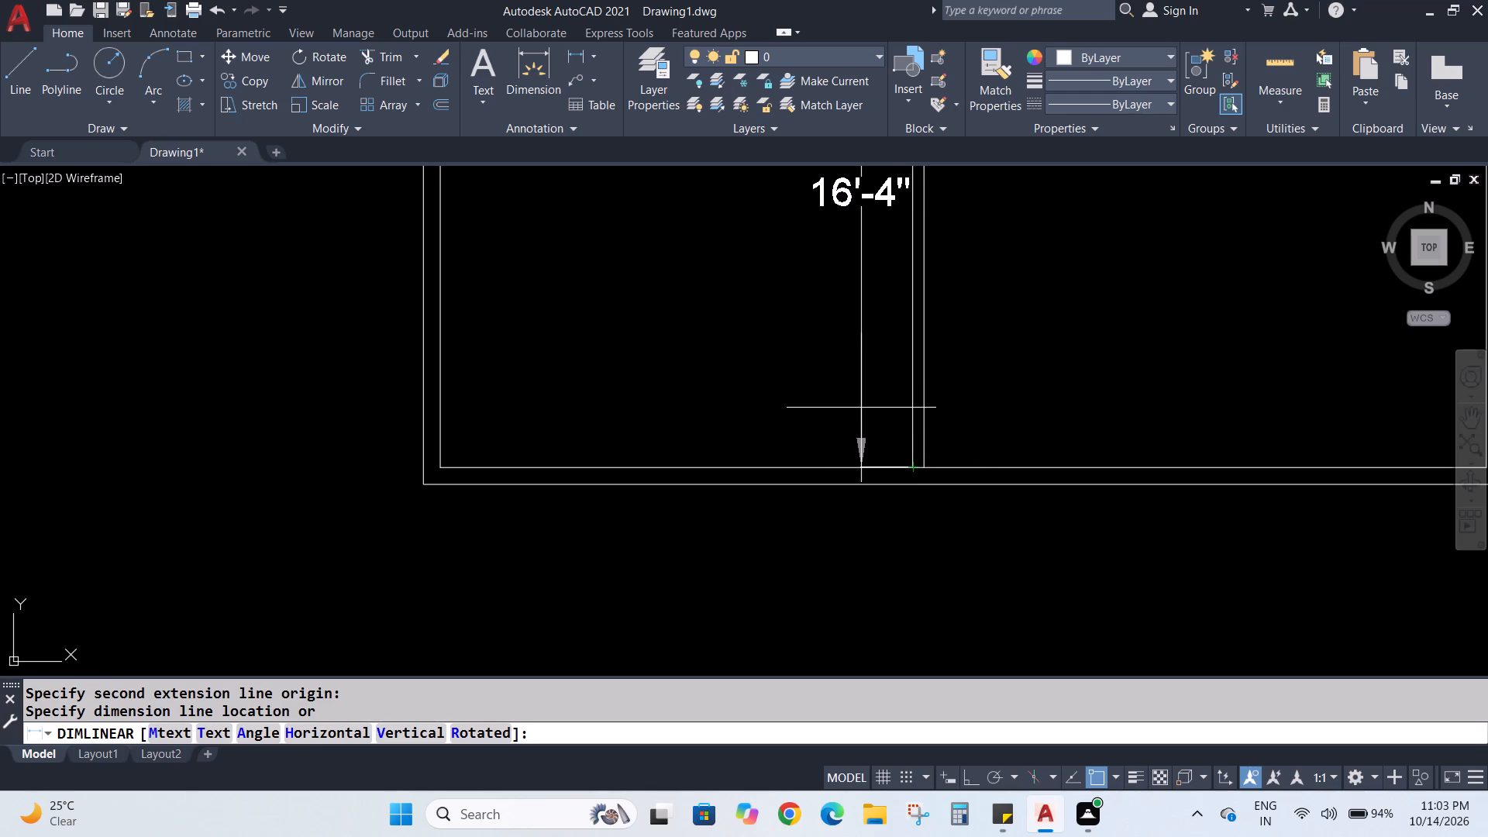
key("Escape")
scroll(846, 377, "down", 2)
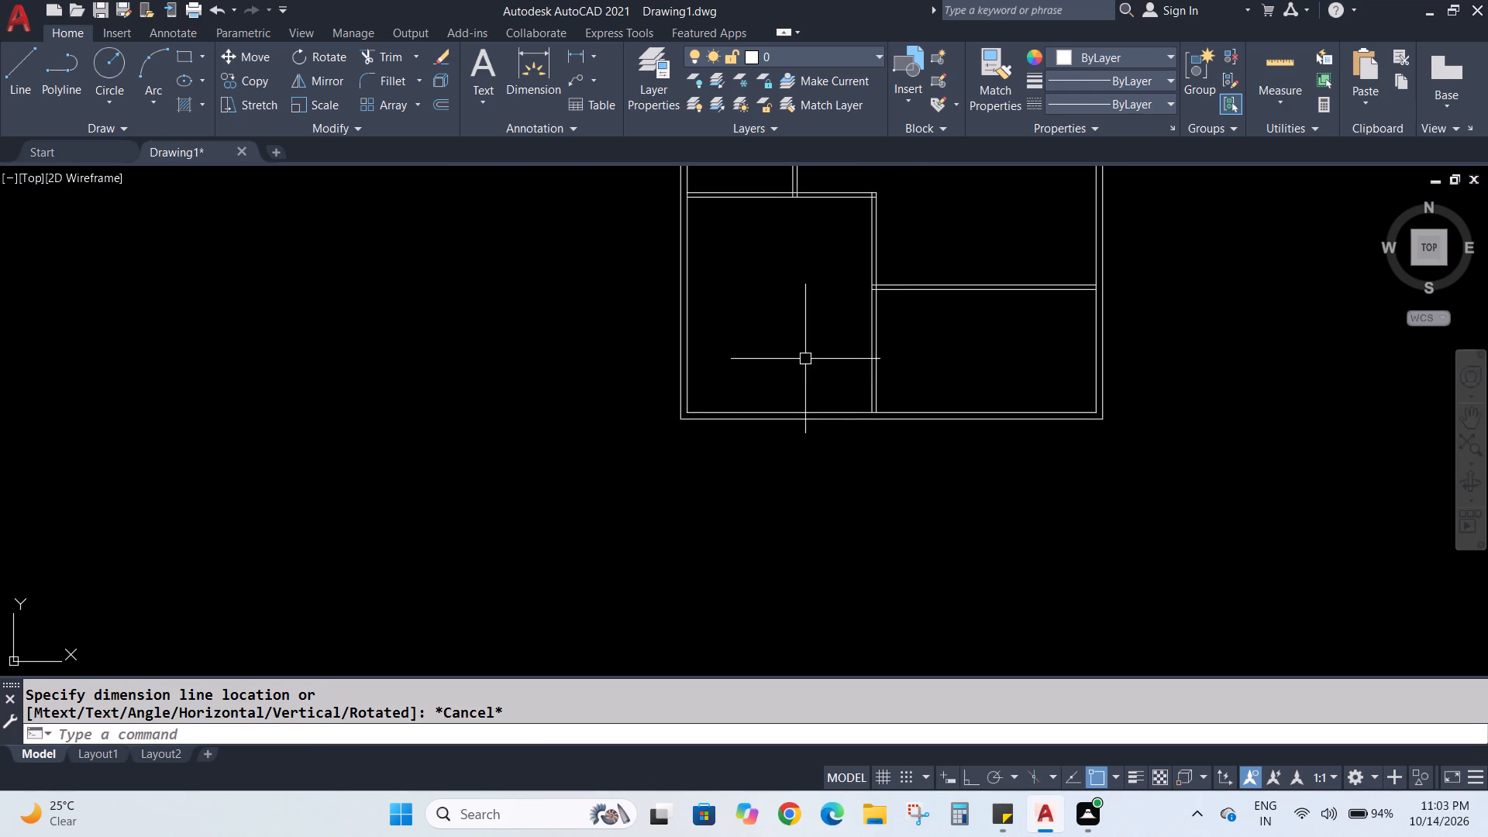
middle_click_drag(805, 359, 818, 410)
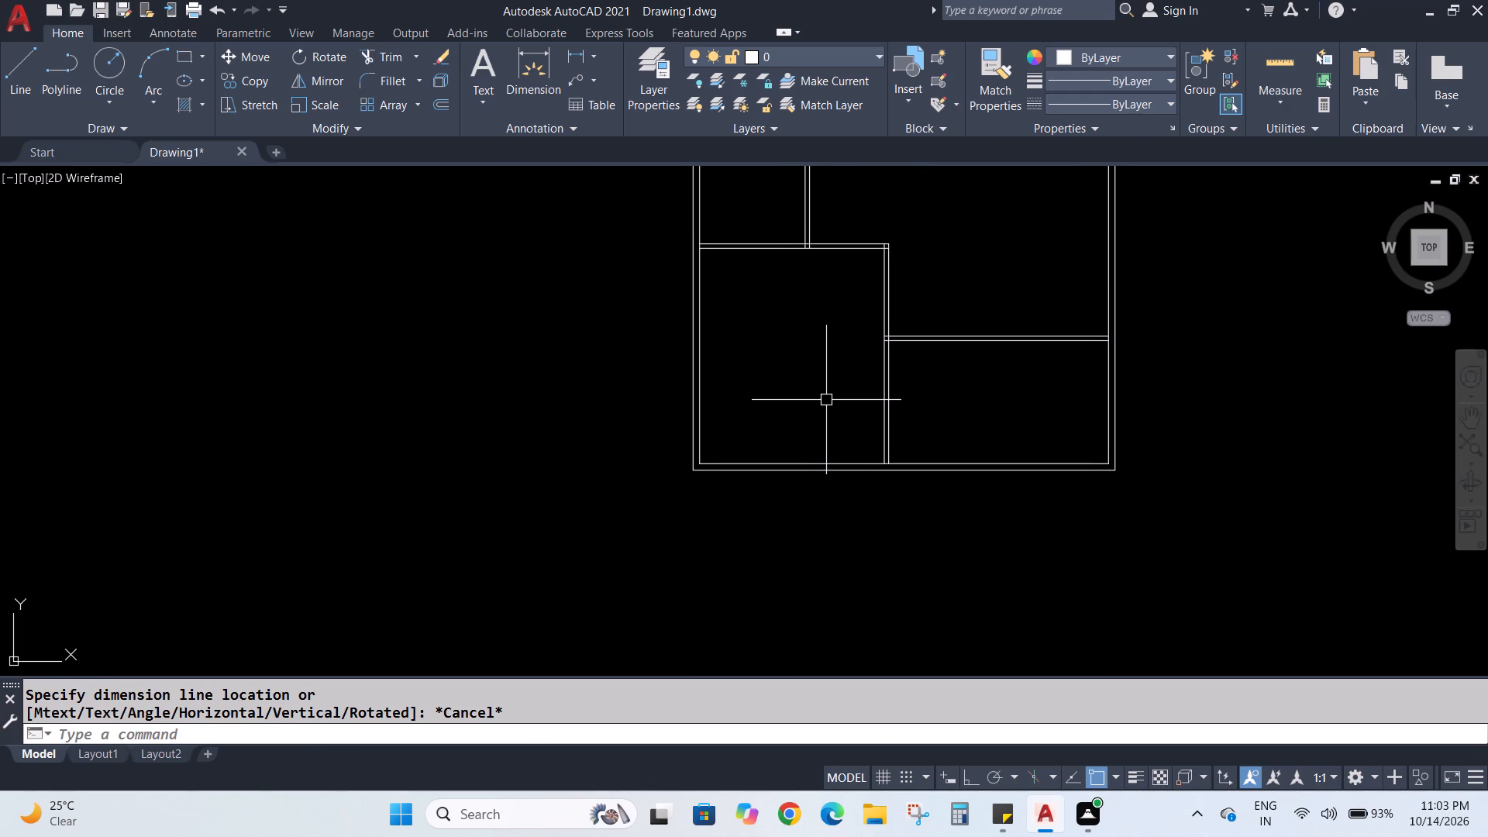
key("Escape")
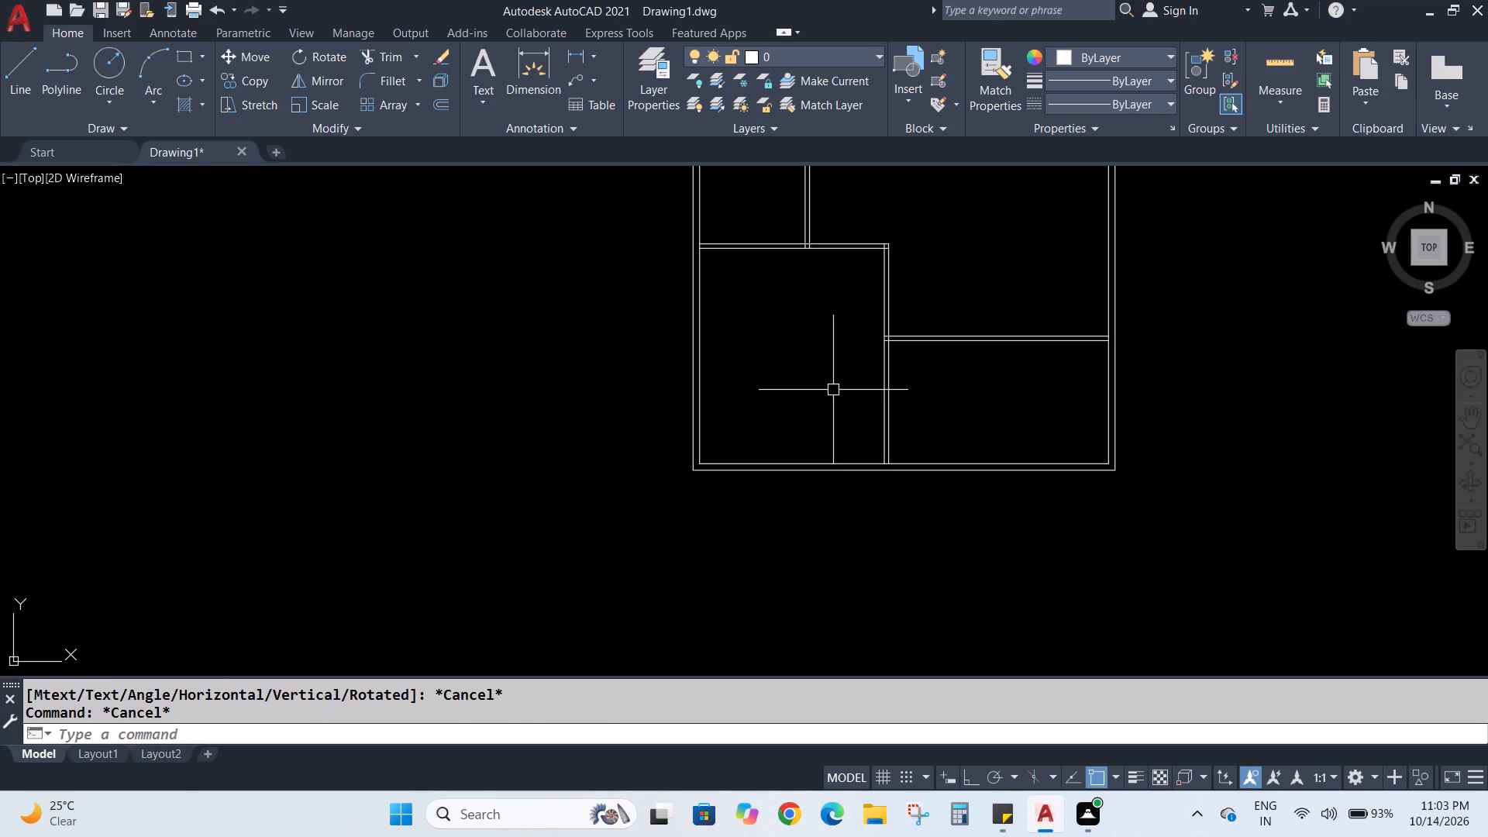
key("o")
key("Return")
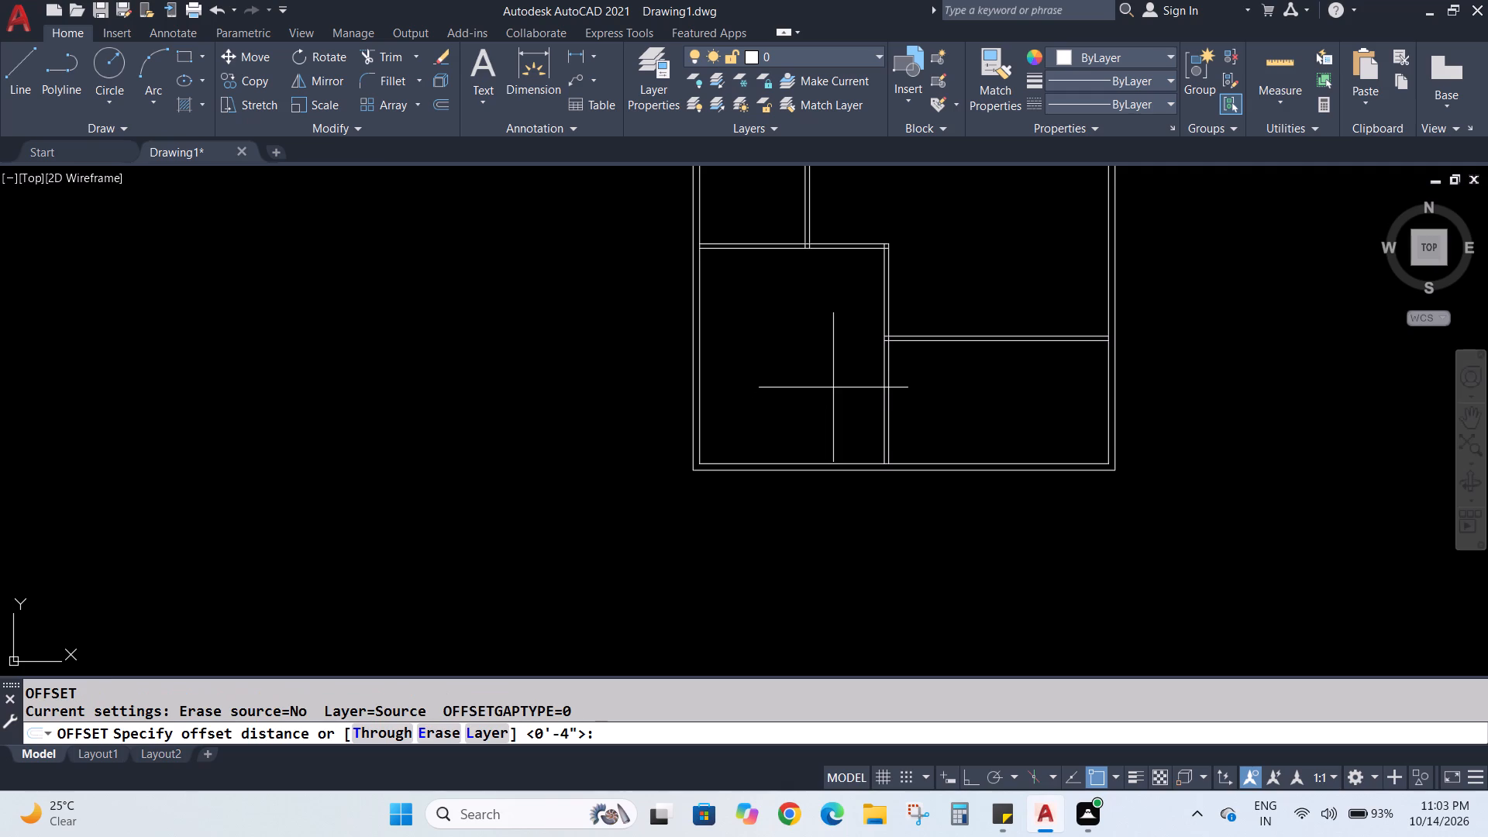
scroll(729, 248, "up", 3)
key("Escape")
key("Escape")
Trim the left exterior wall's inner line where the horizontal partition above the lower-left room meets it.
type("TR")
key("Return")
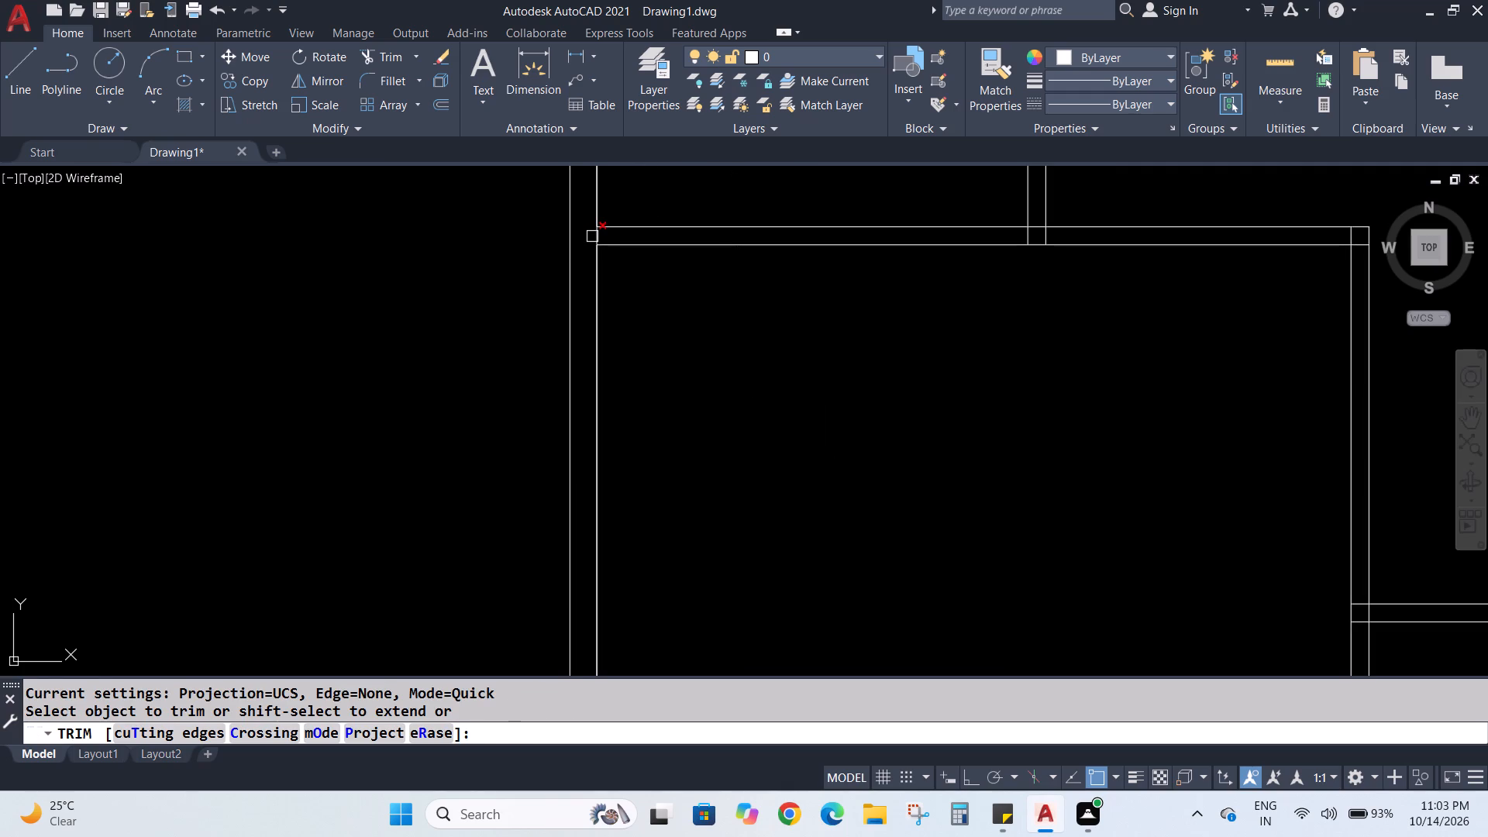
left_click(592, 236)
scroll(607, 288, "down", 3)
key("Escape")
middle_click(661, 336)
scroll(661, 336, "up", 2)
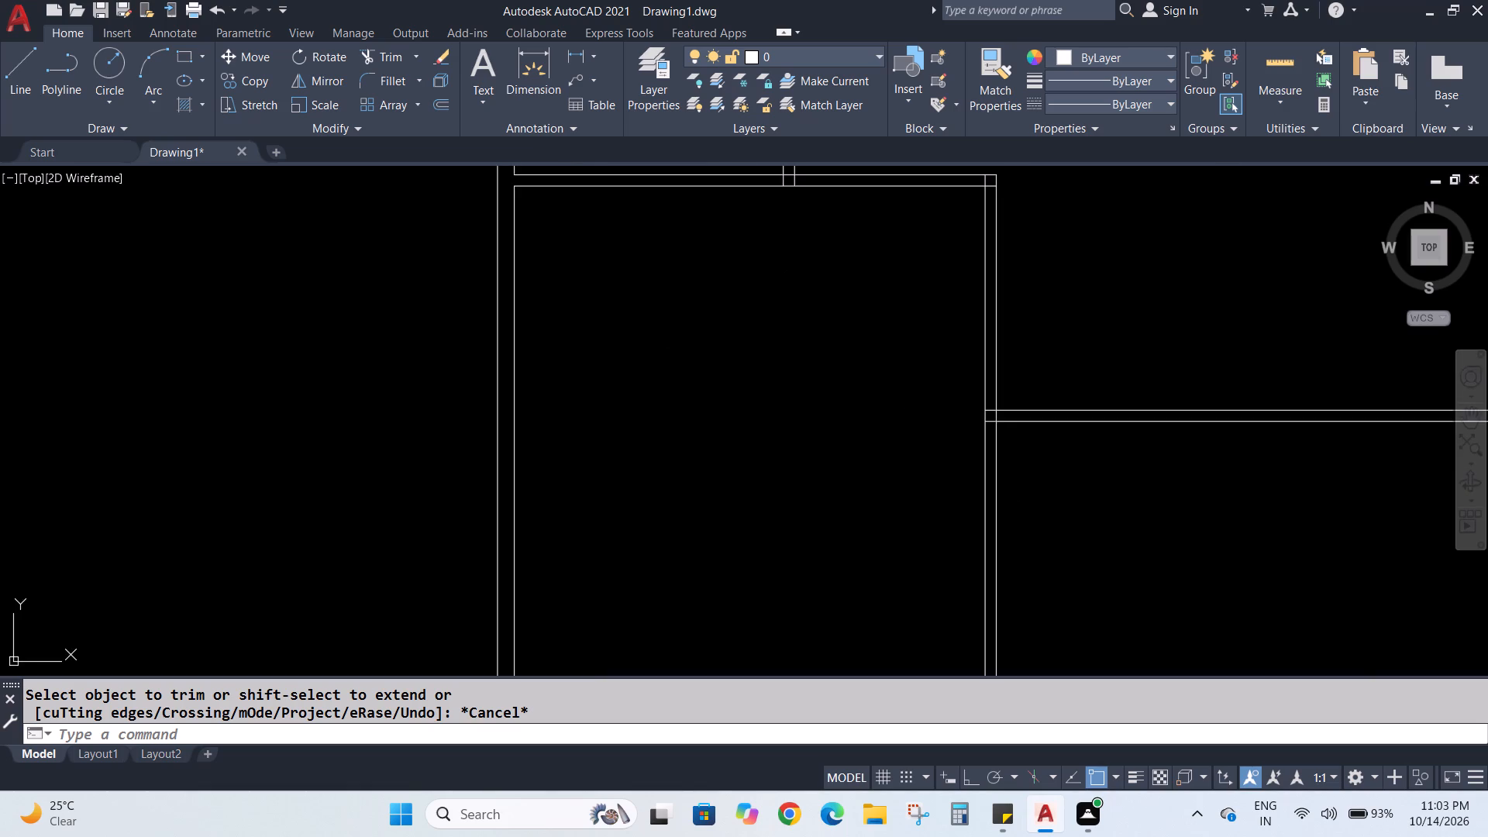
scroll(661, 336, "down", 1)
key("Escape")
Offset the left exterior wall's inner line 6'11" to the right, into the lower-left room.
middle_click_drag(661, 403, 692, 366)
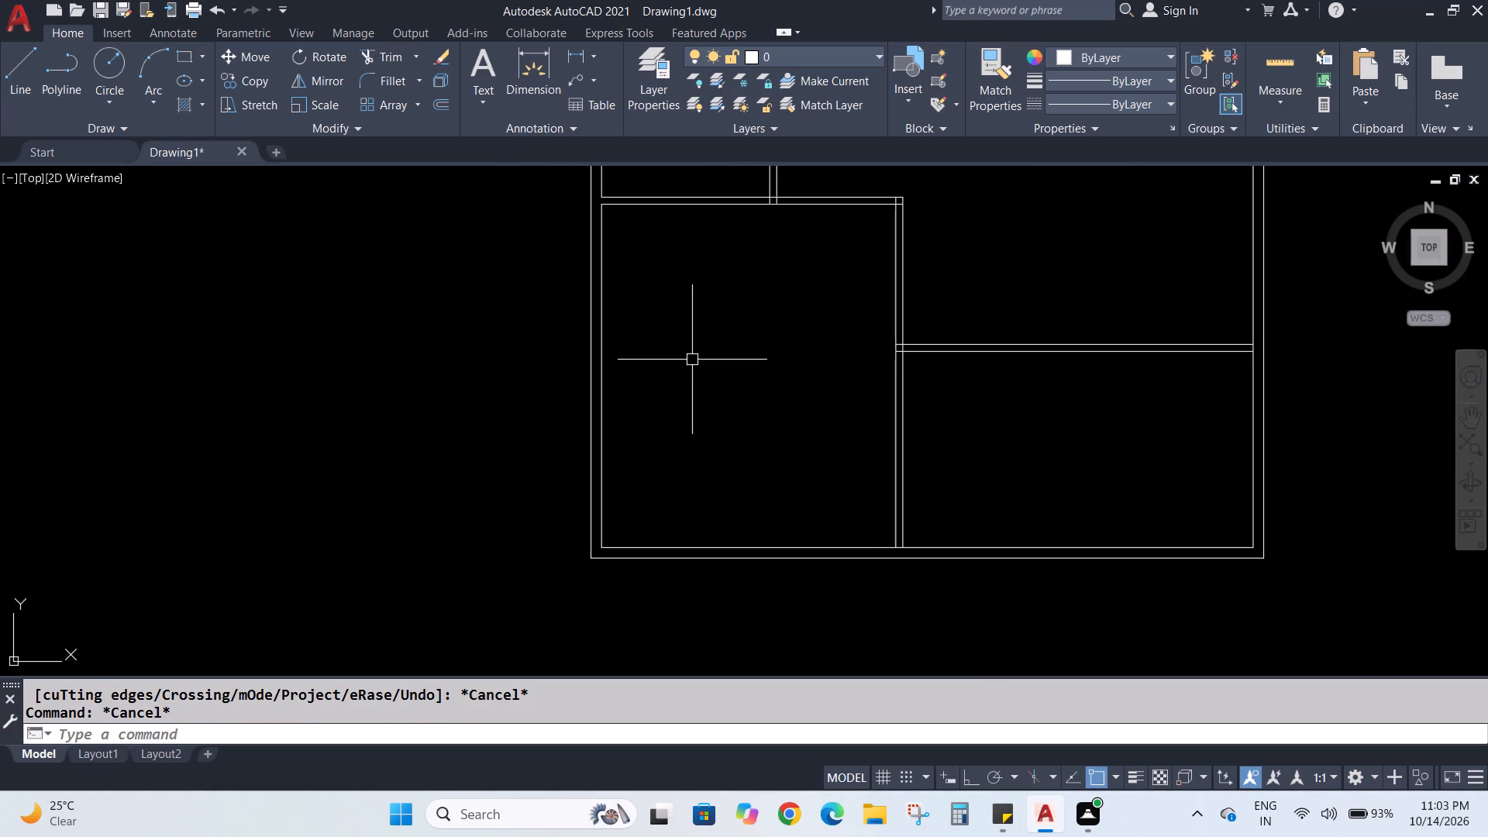
key("o")
key("Return")
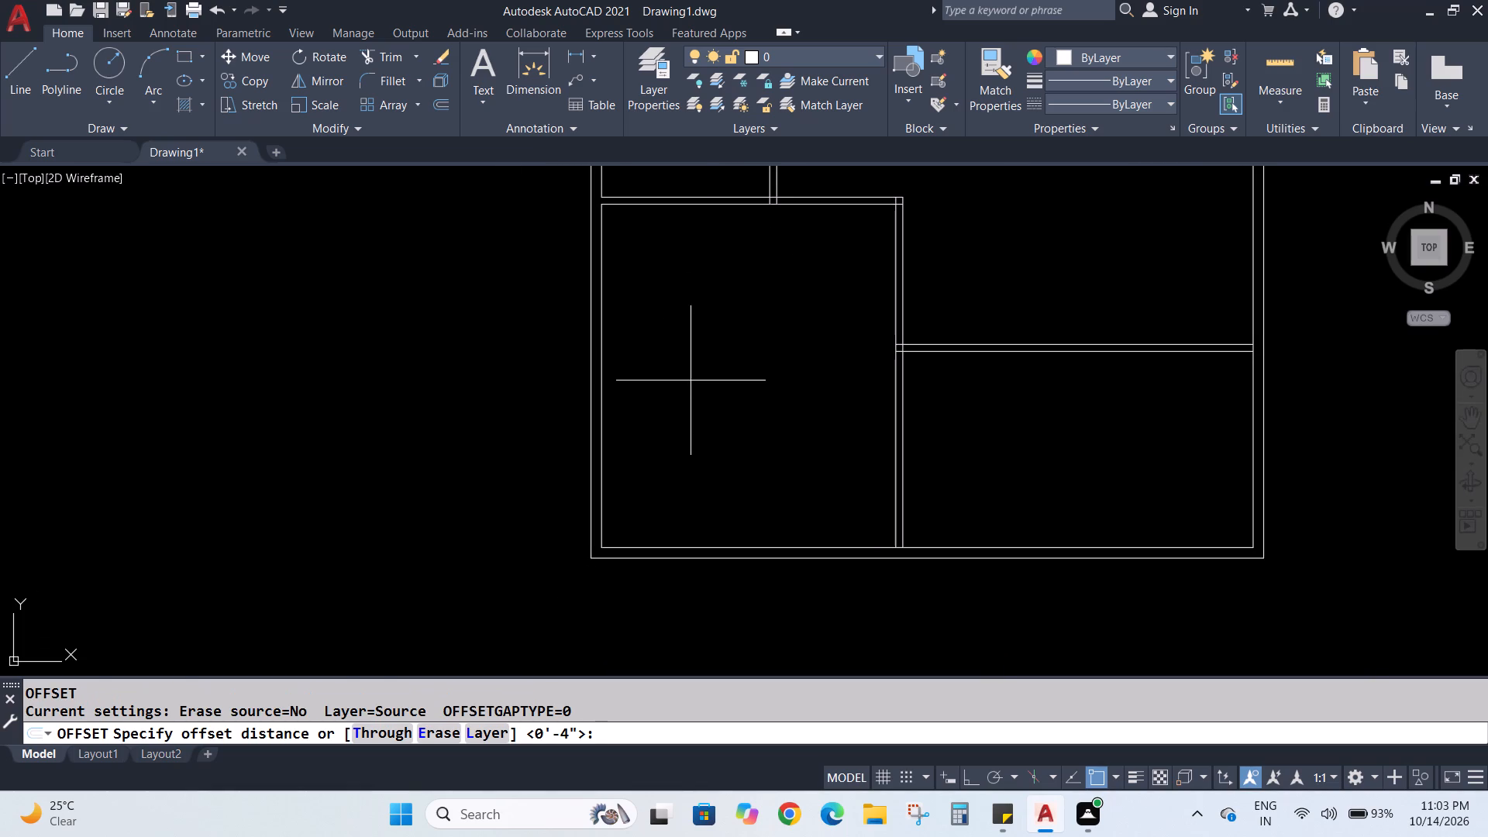
key("6")
key("apostrophe")
type("11")
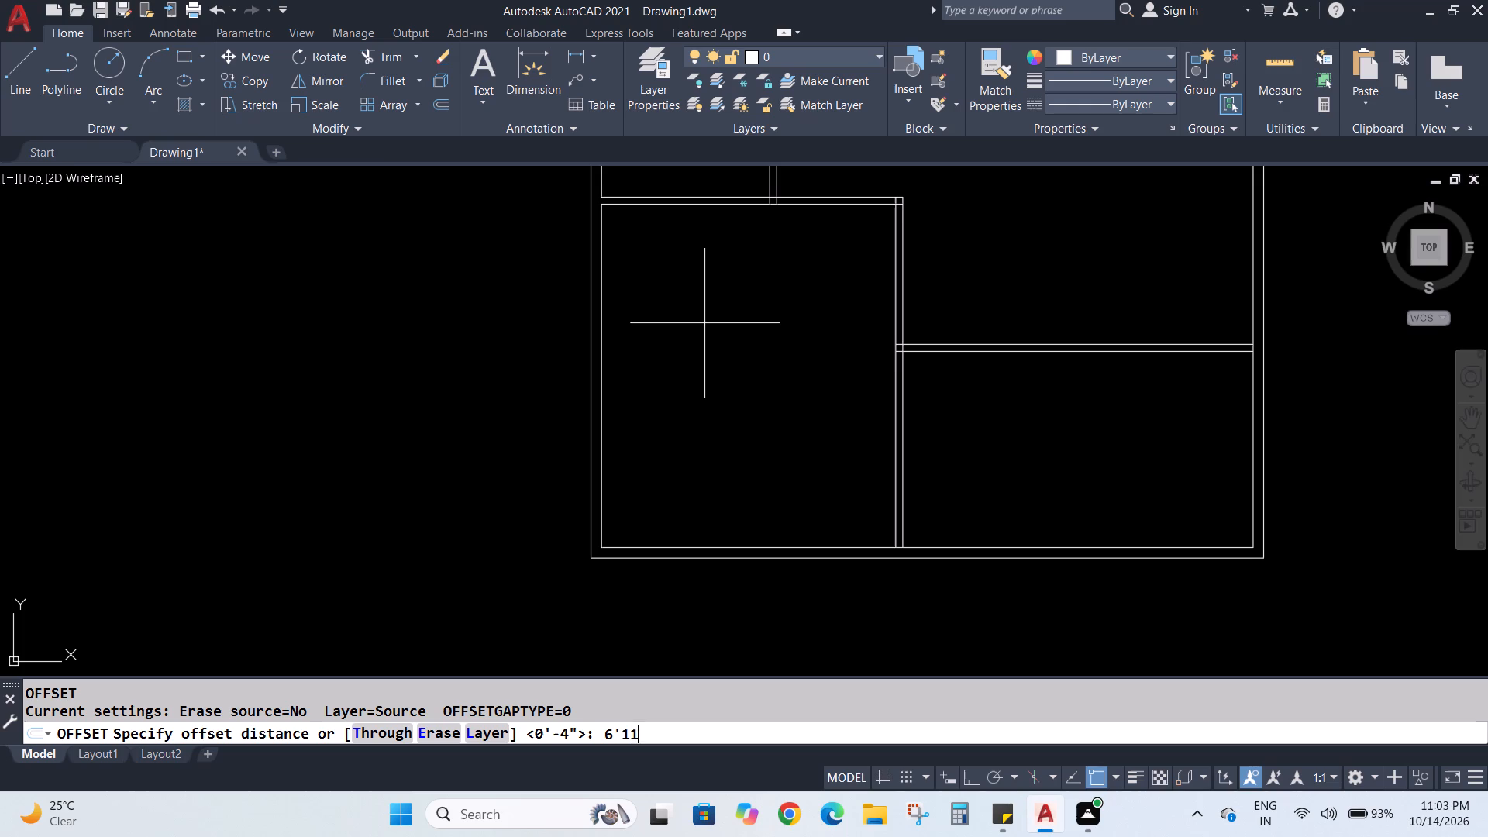
key("shift+quotedbl")
key("Return")
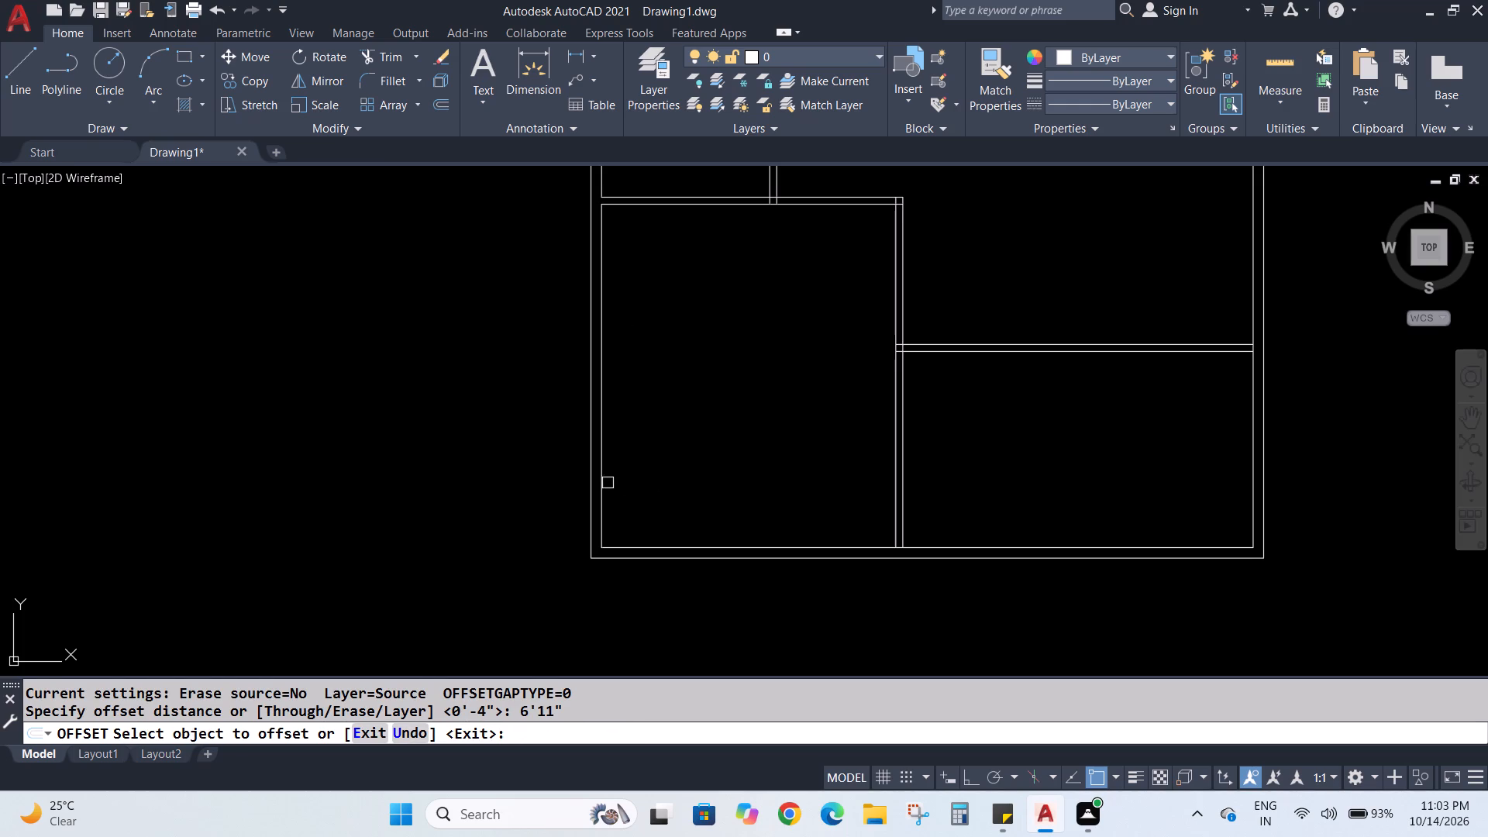
left_click(604, 483)
left_click(694, 476)
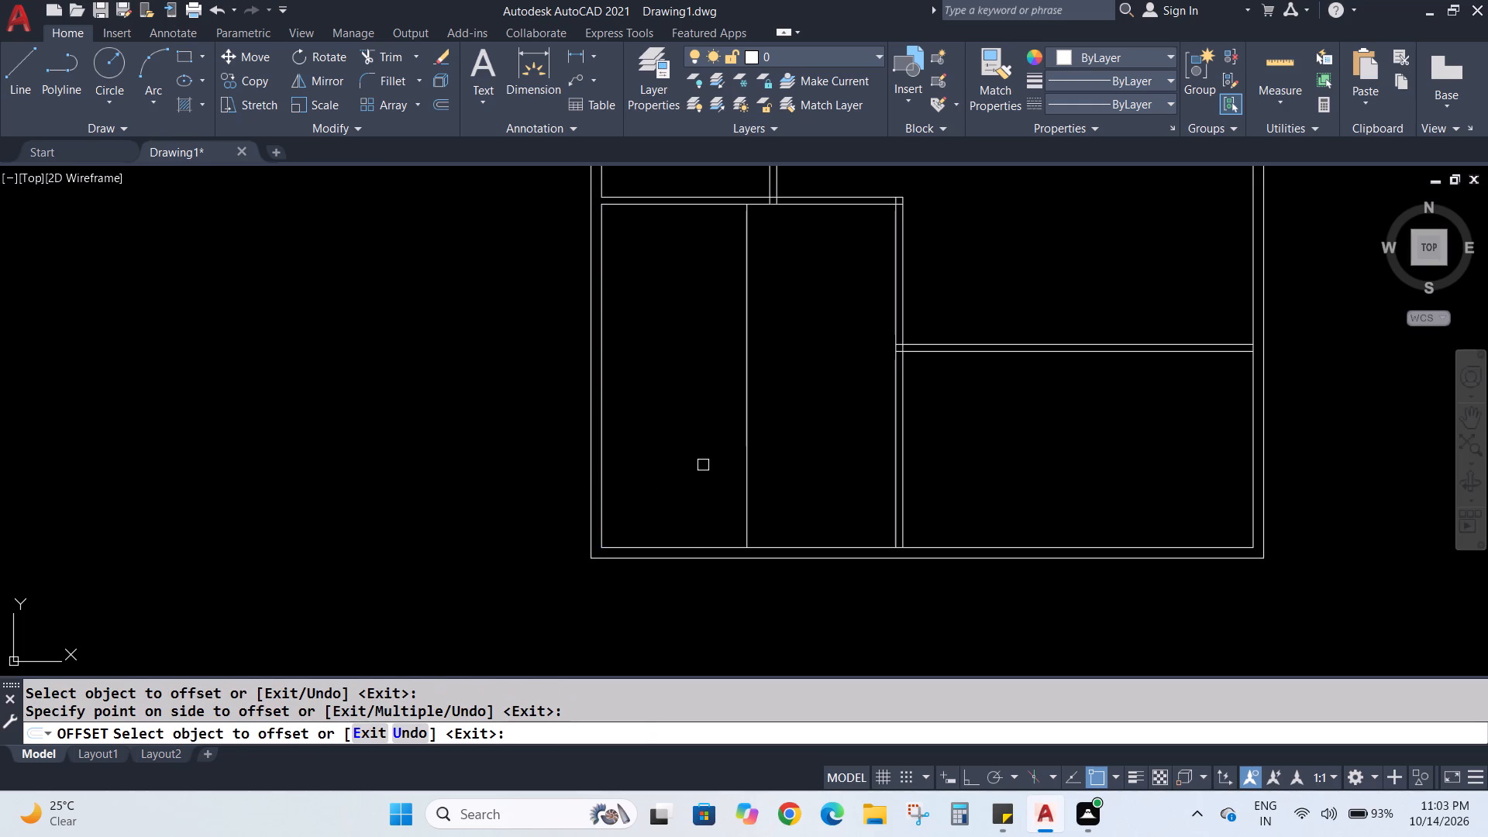
key("Escape")
Offset the new vertical line in the lower-left room 4" to the right to give the partition its thickness.
key("o")
key("Return")
key("4")
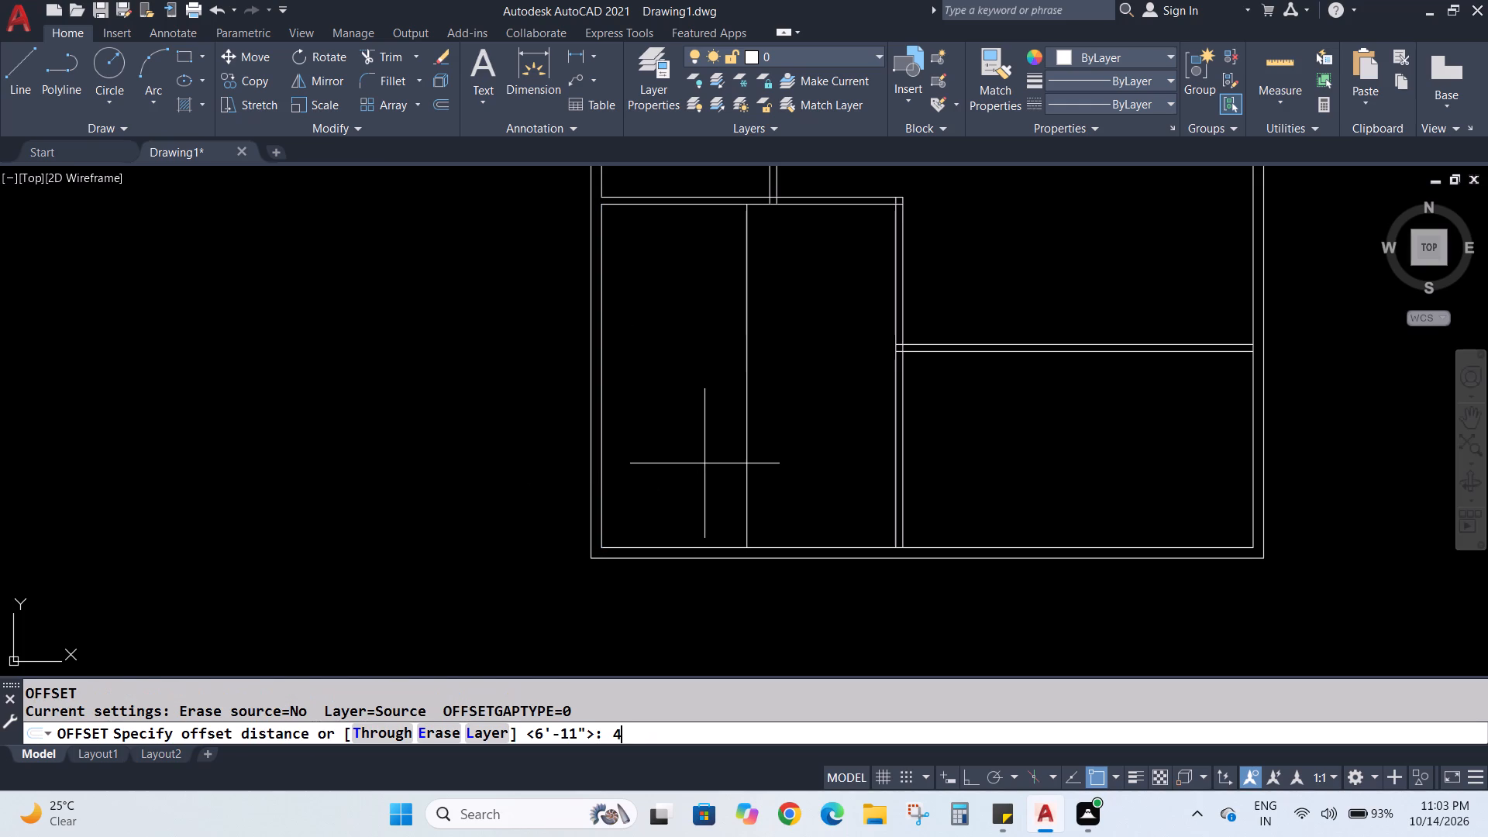
key("shift+quotedbl")
key("Return")
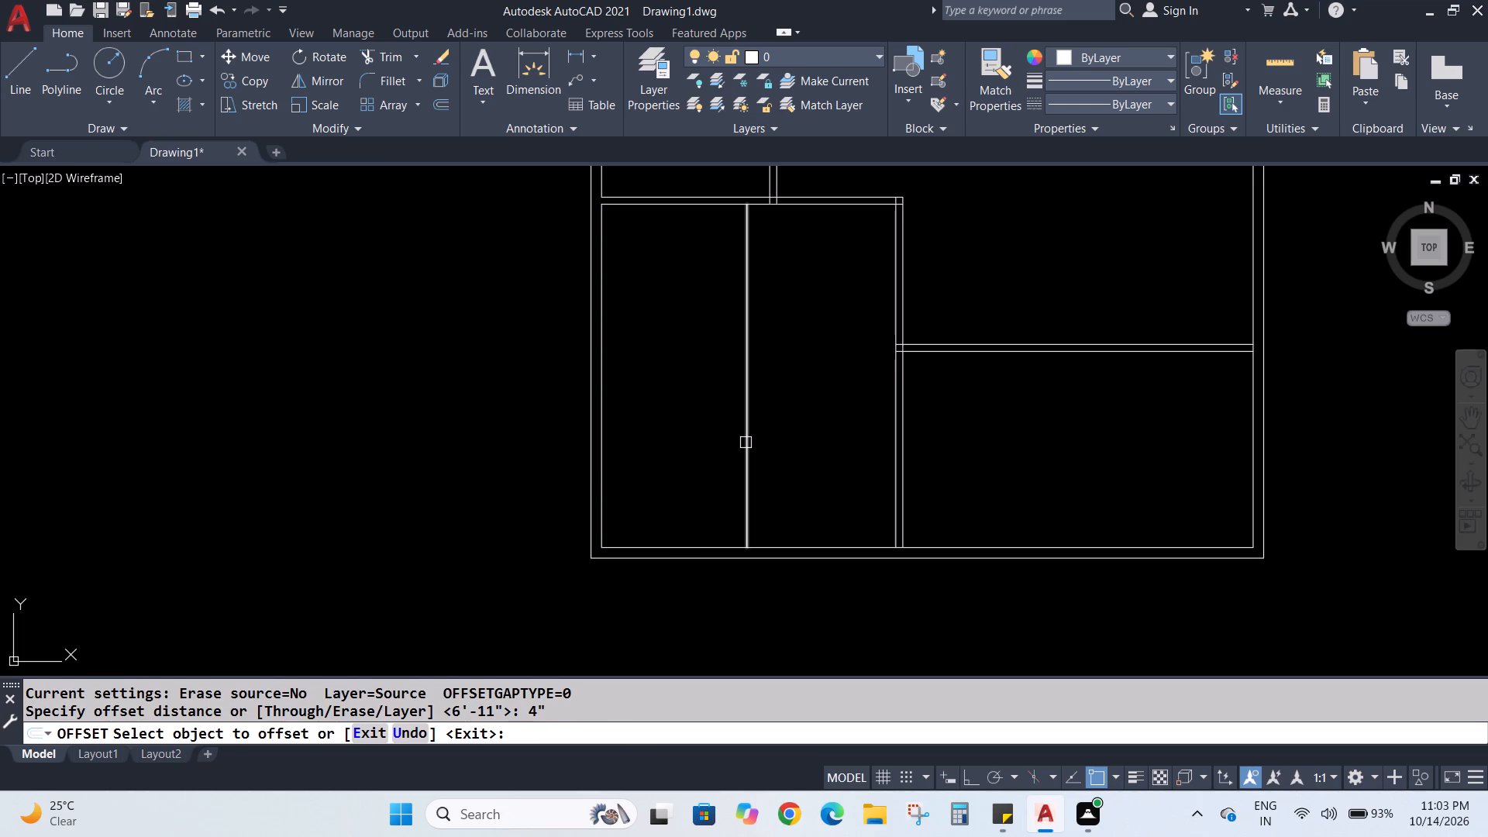
left_click(746, 443)
left_click(819, 445)
key("Escape")
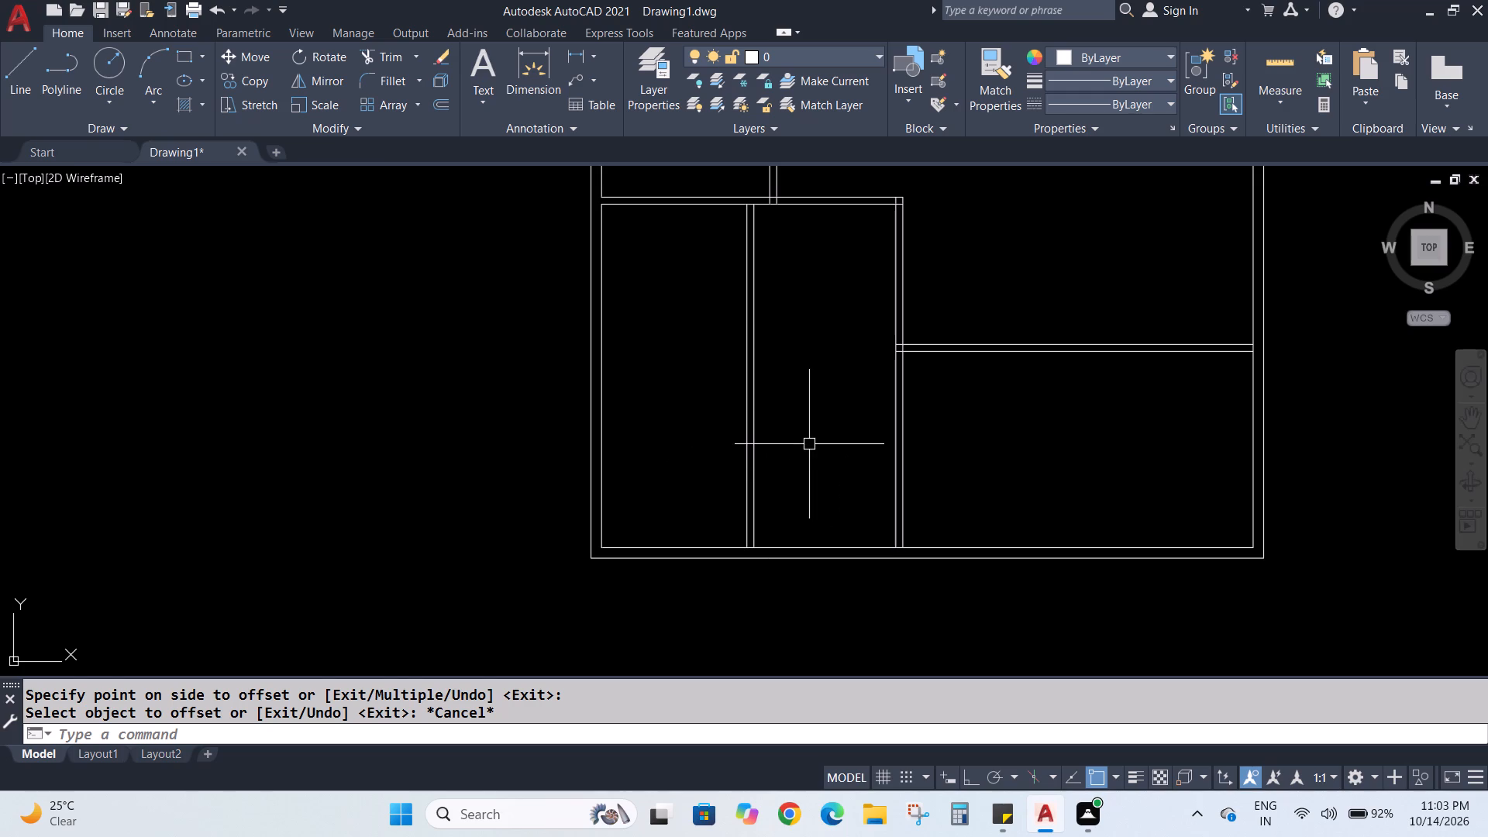
key("Escape")
key("Escape")
Offset the bottom exterior wall's inner line 3'6" upward.
key("o")
key("Return")
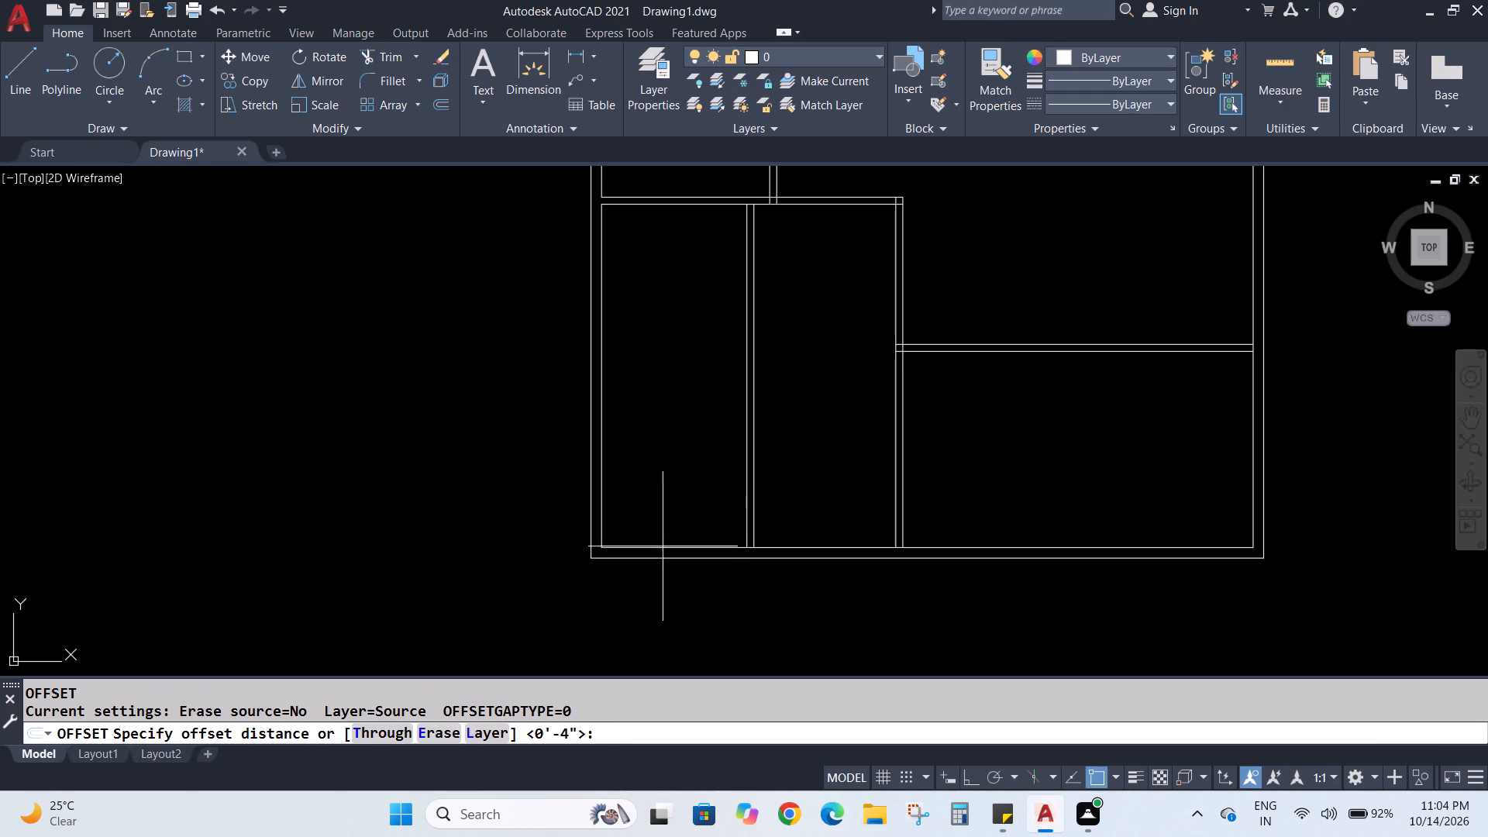
key("3")
key("apostrophe")
key("6")
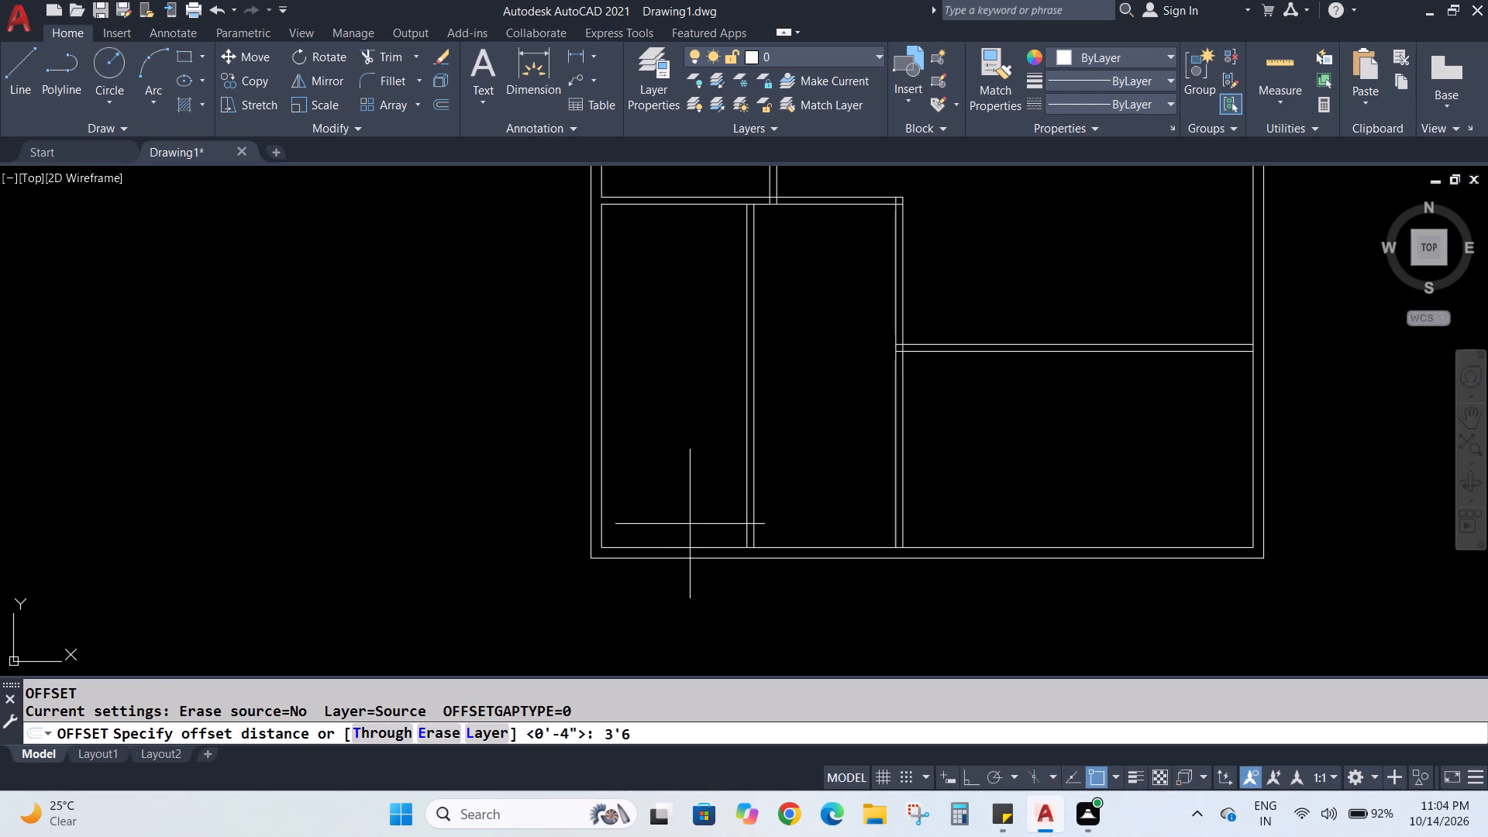
key("shift+quotedbl")
key("Return")
left_click(700, 546)
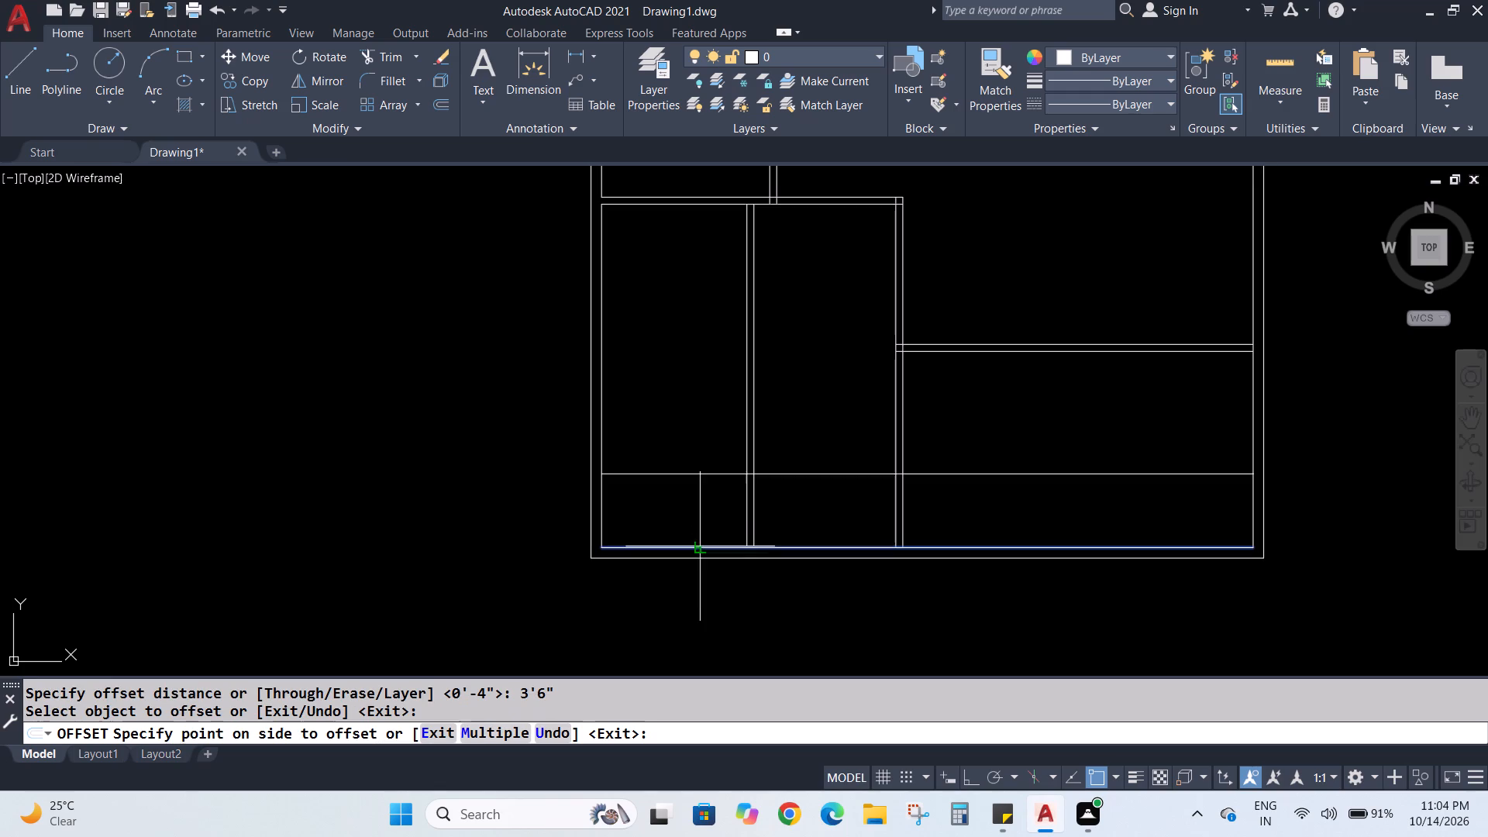
left_click(700, 496)
key("Escape")
key("Escape")
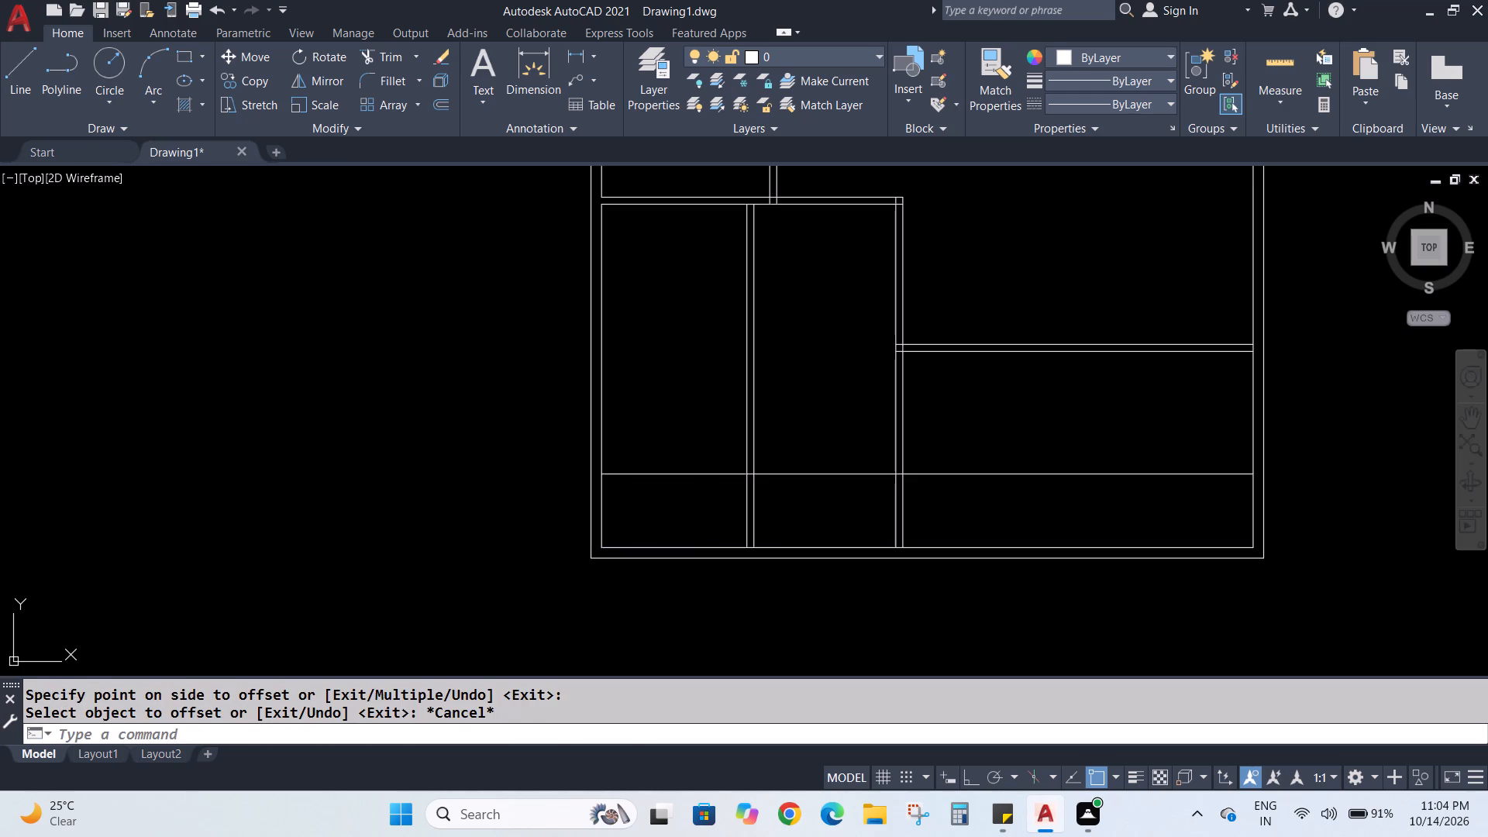
Offset the new horizontal line 4" upward to give the partition its thickness.
key("o")
key("Return")
type("4\"")
key("Return")
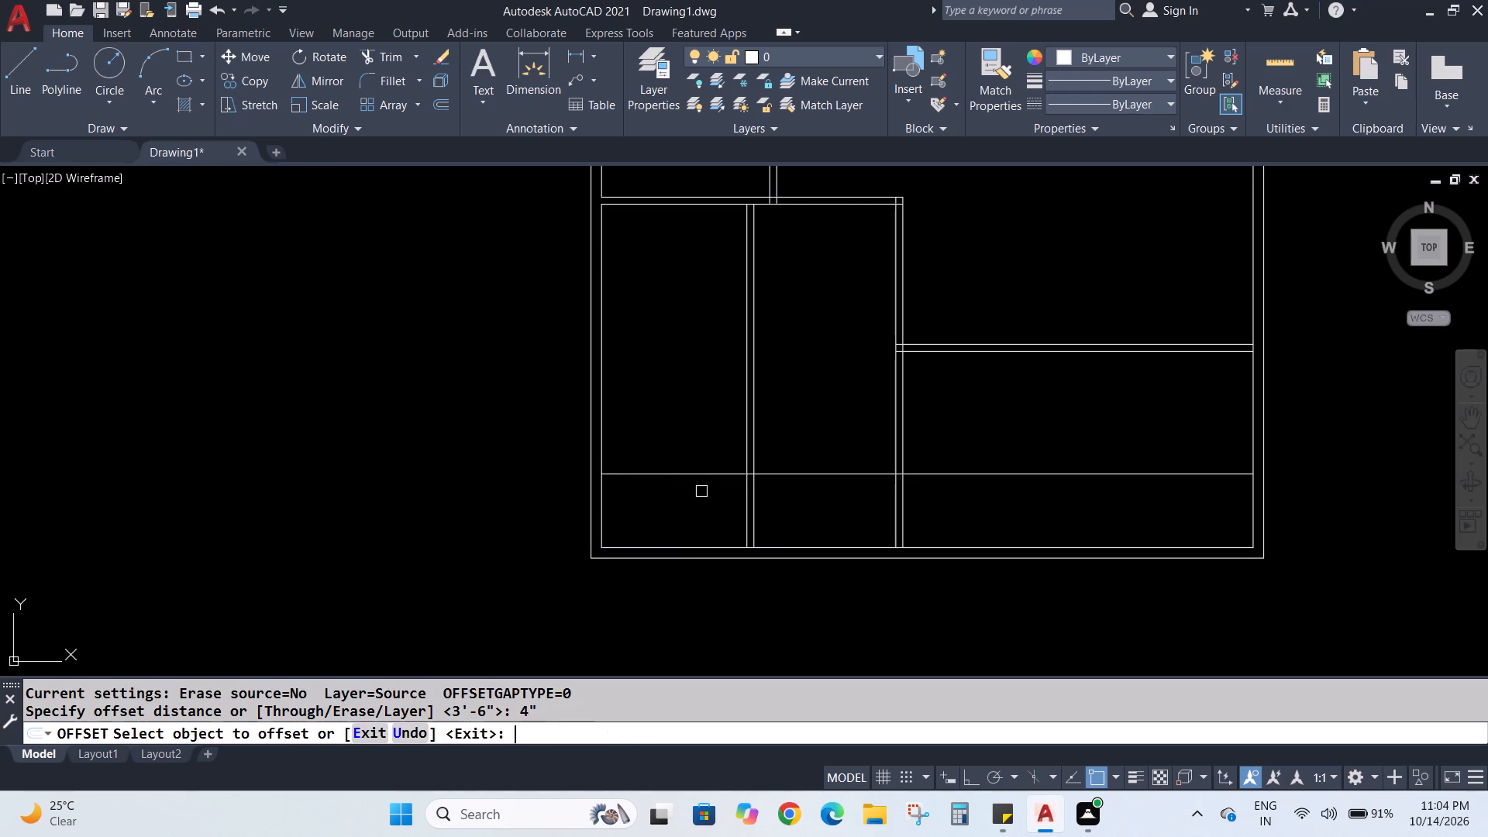
left_click(688, 474)
left_click(718, 372)
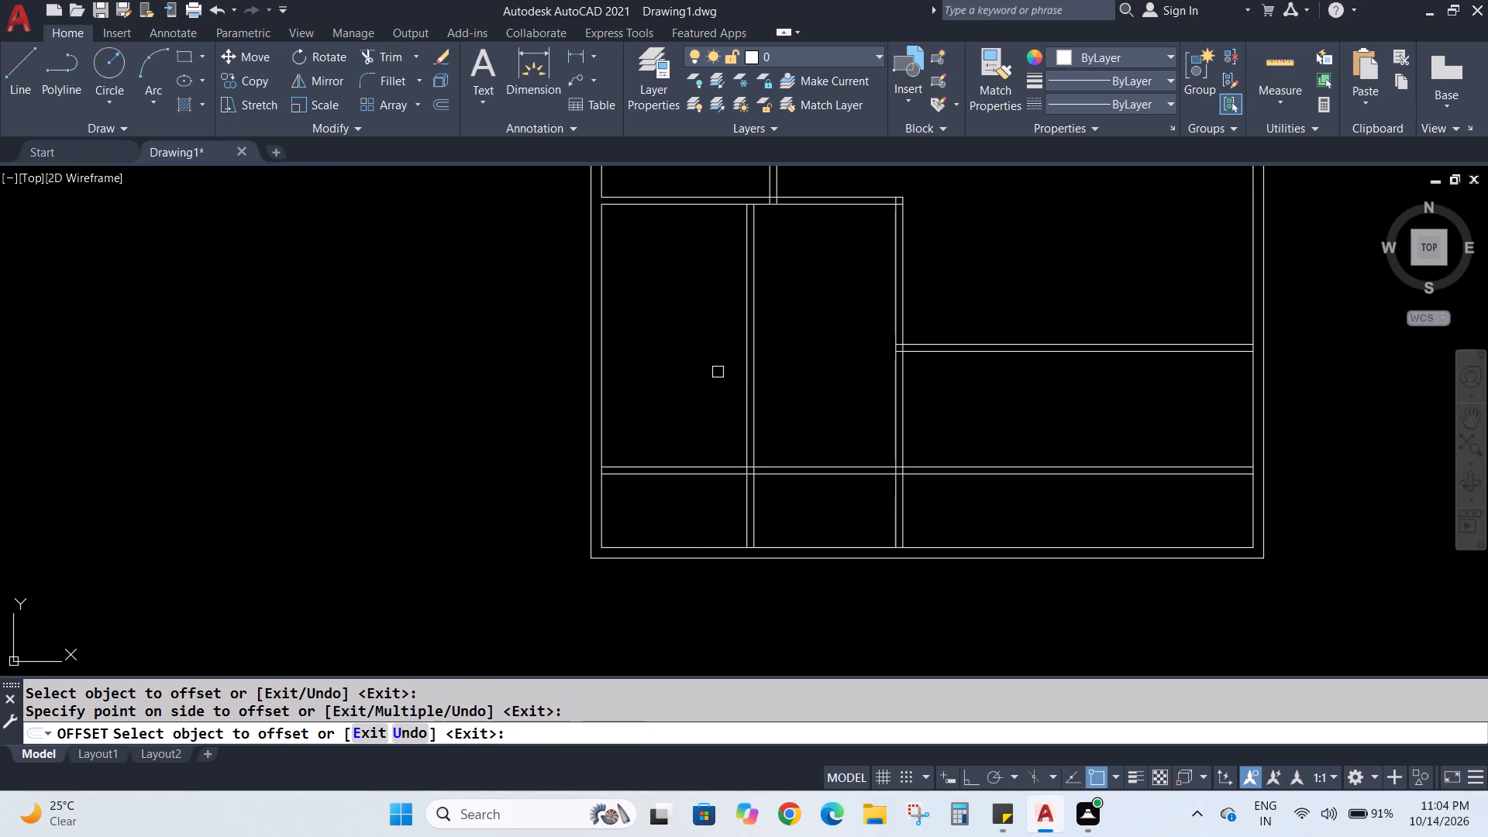
key("Escape")
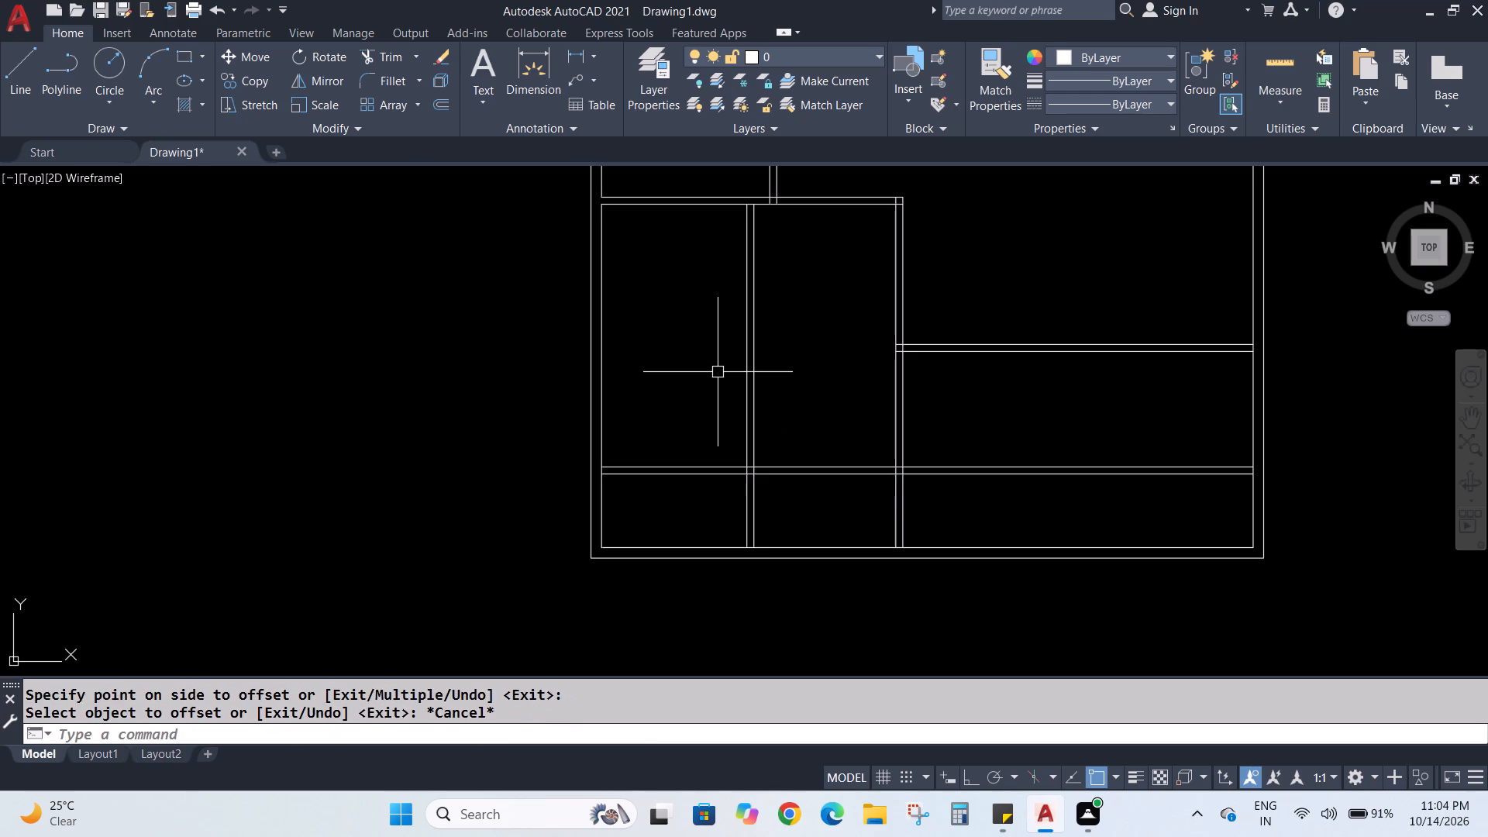
key("Escape")
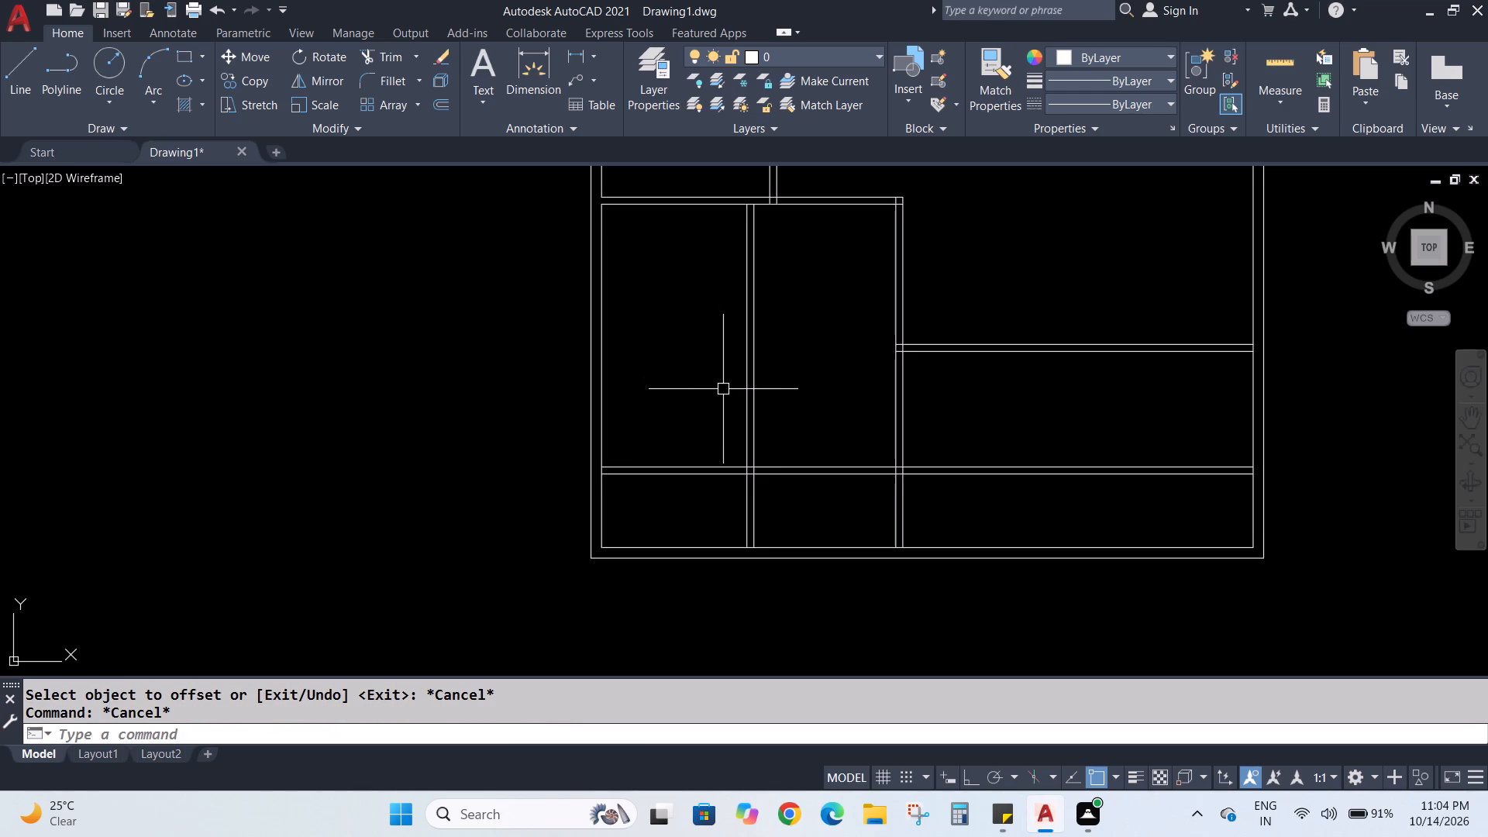
key("Escape")
Trim the two new partitions so they enclose only a small room in the plan's lower-left corner, clearing the leftovers across the middle vertical partition.
type("TR")
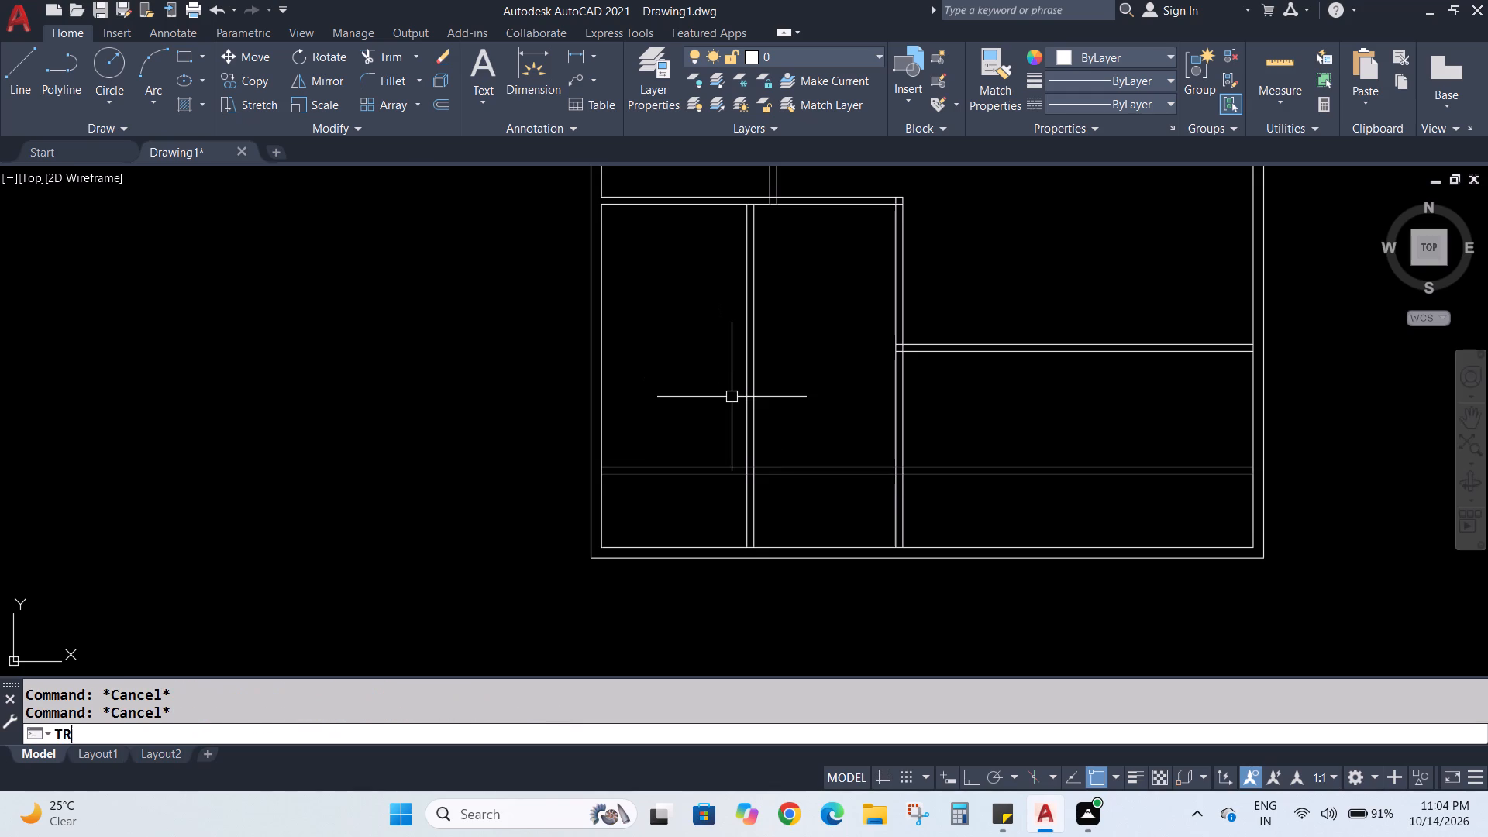
key("Return")
left_click_drag(734, 399, 770, 396)
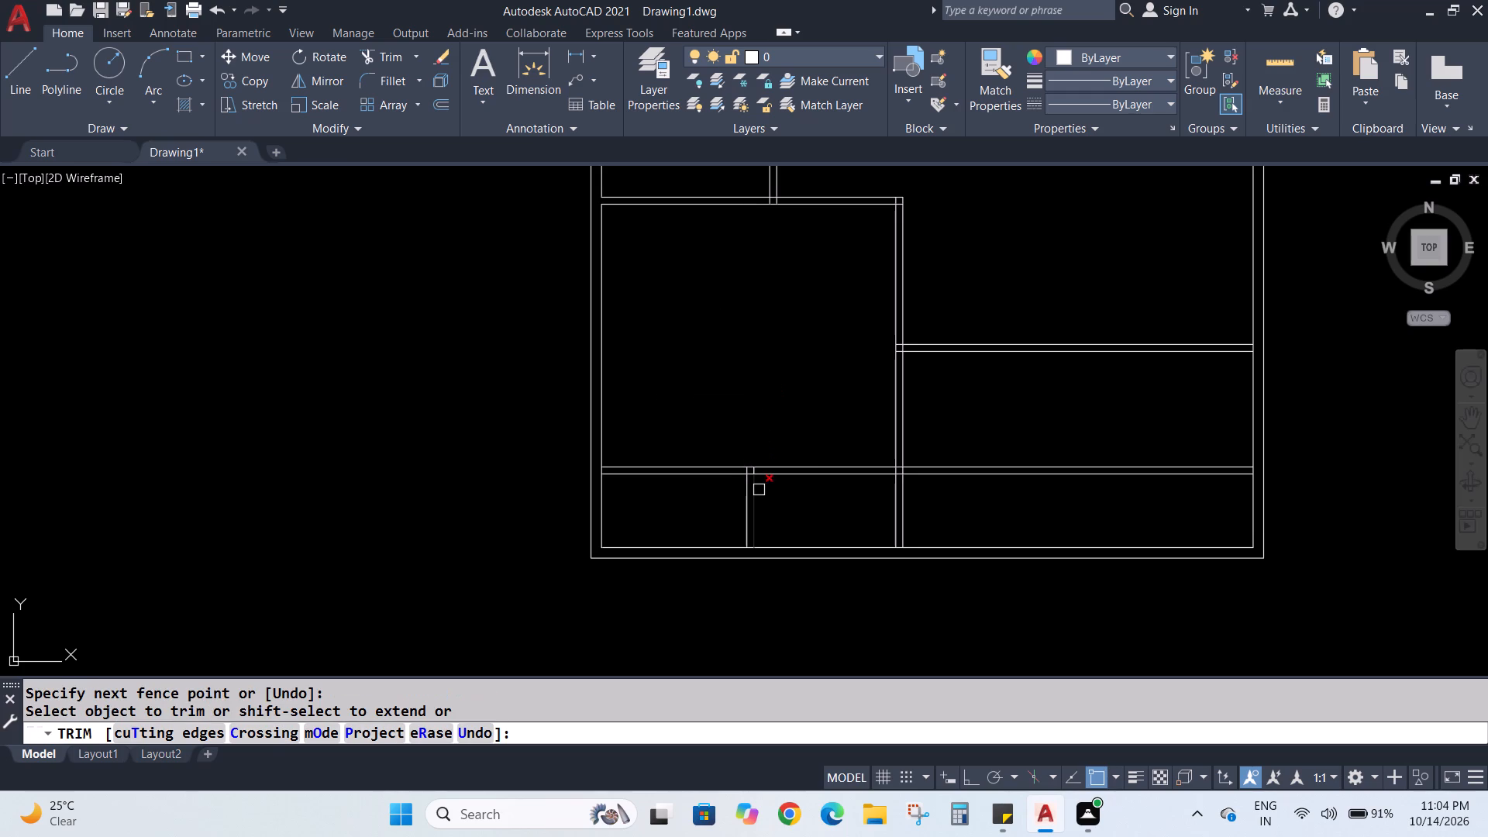
left_click_drag(815, 445, 831, 496)
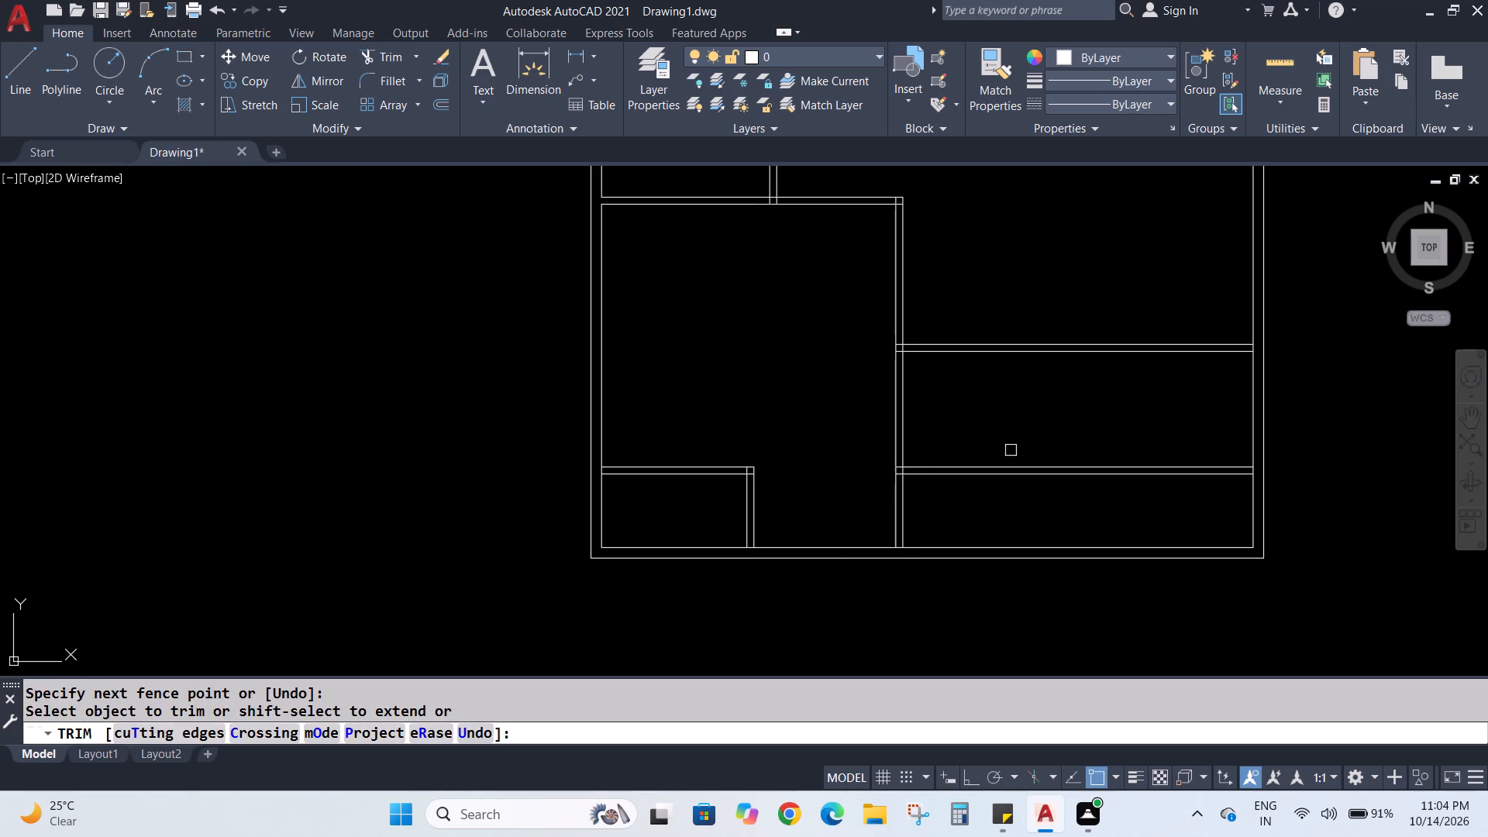
left_click_drag(1012, 449, 1019, 494)
scroll(883, 486, "up", 5)
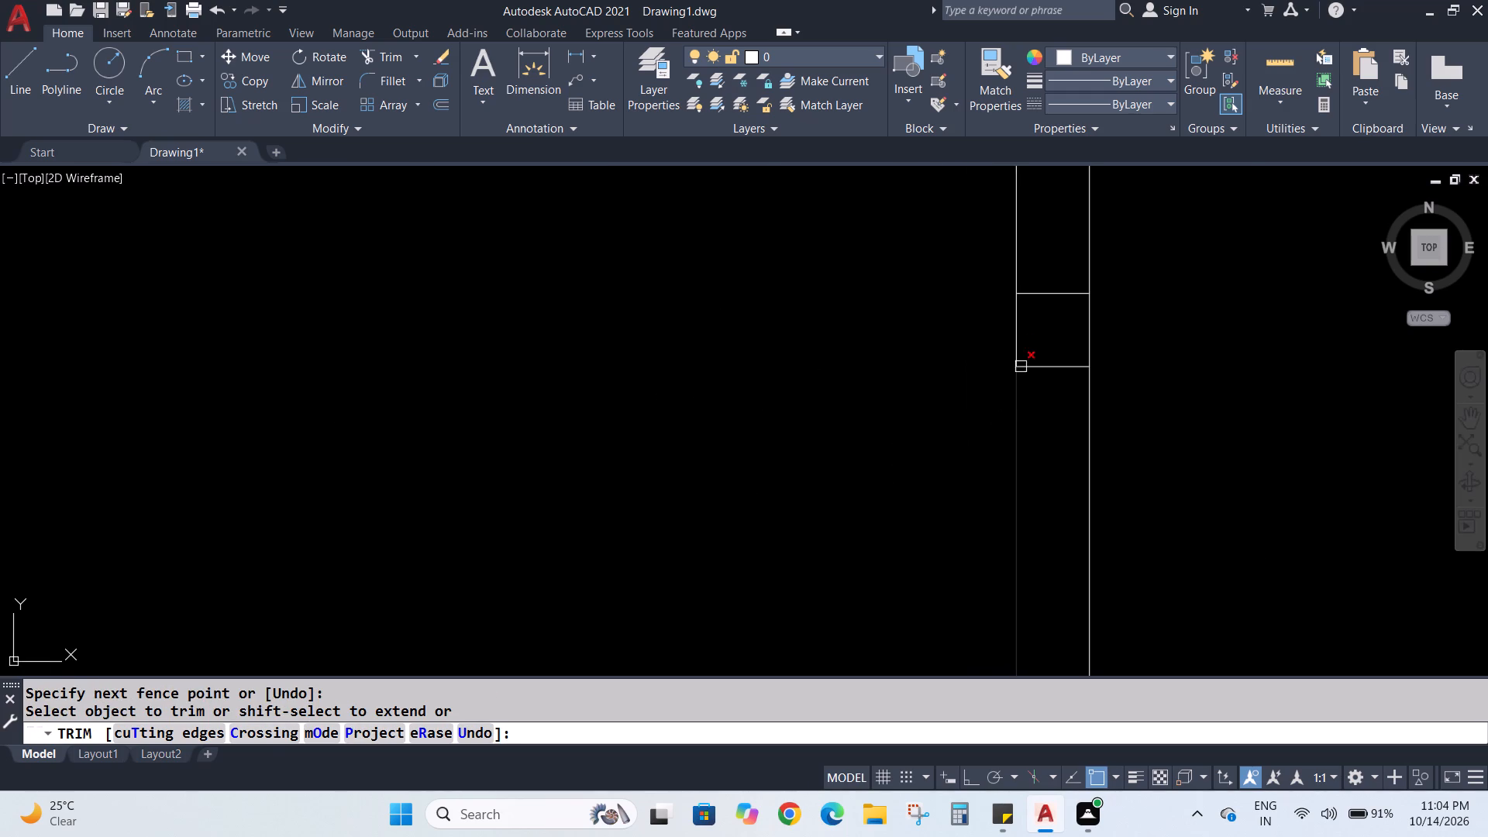
left_click_drag(1057, 255, 1064, 463)
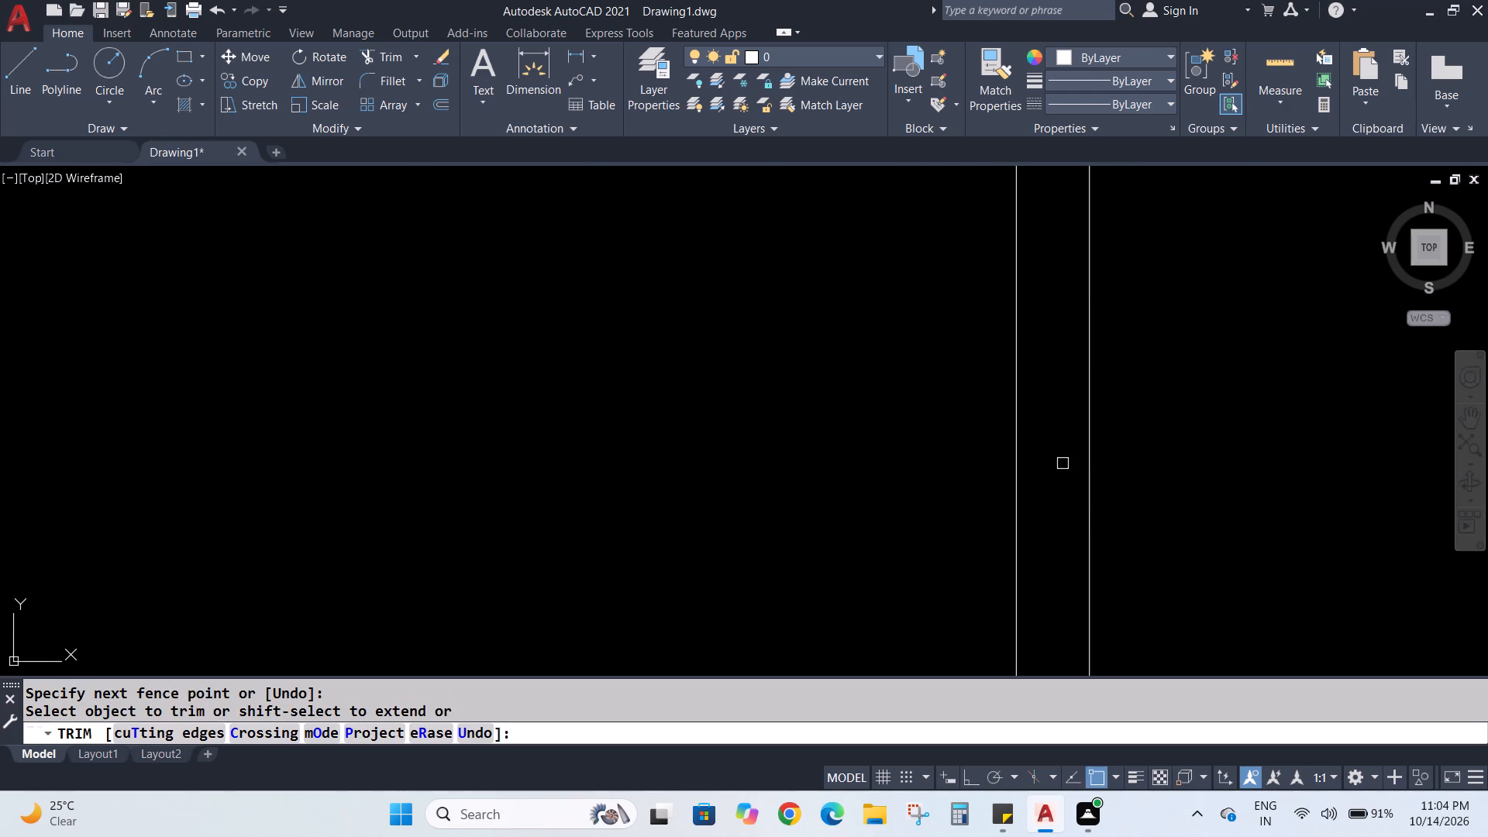
scroll(1060, 464, "down", 5)
scroll(974, 456, "down", 3)
middle_click_drag(954, 426, 794, 518)
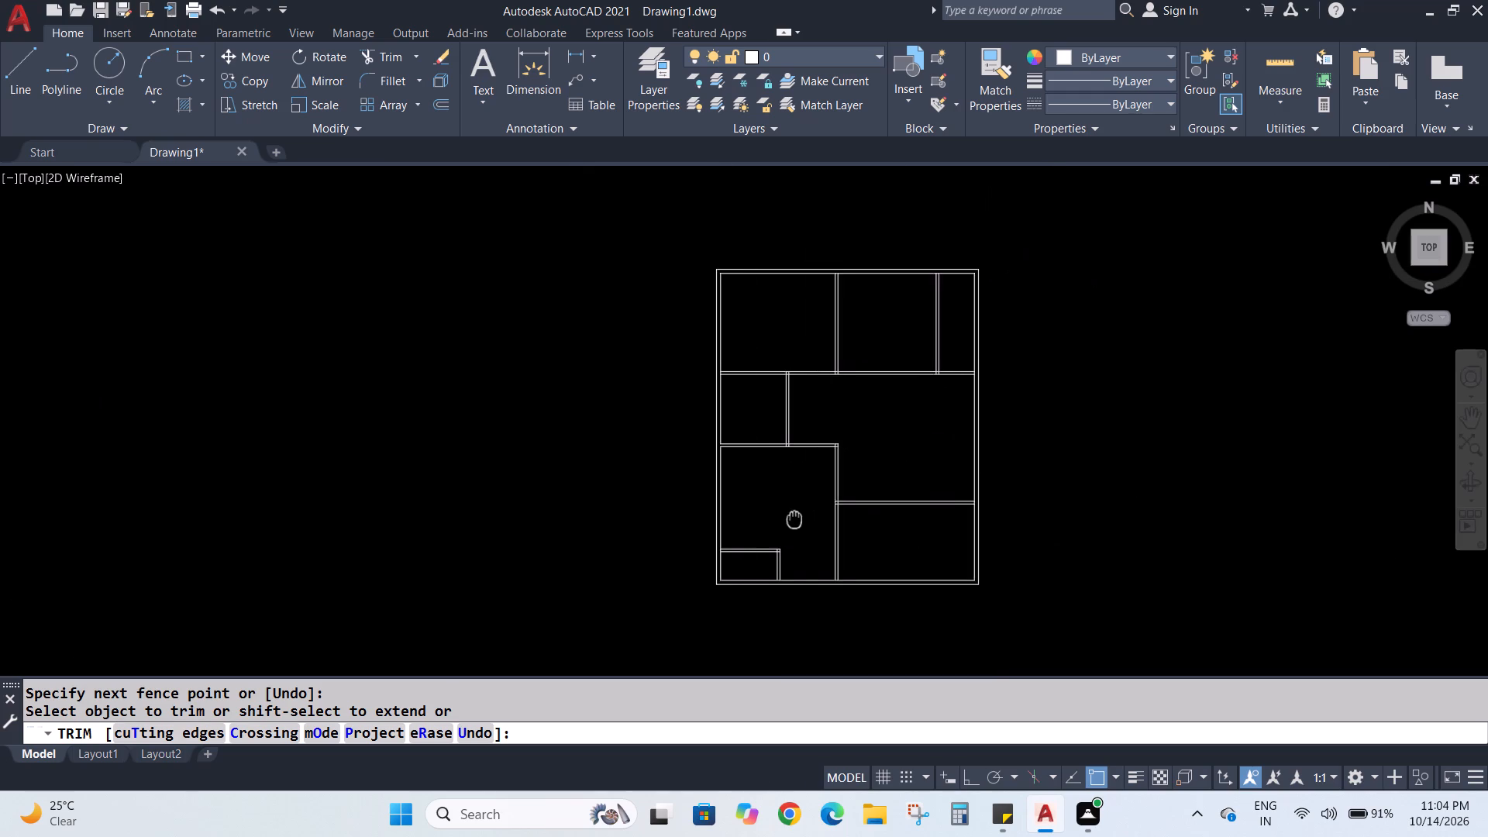
middle_click_drag(794, 518, 789, 515)
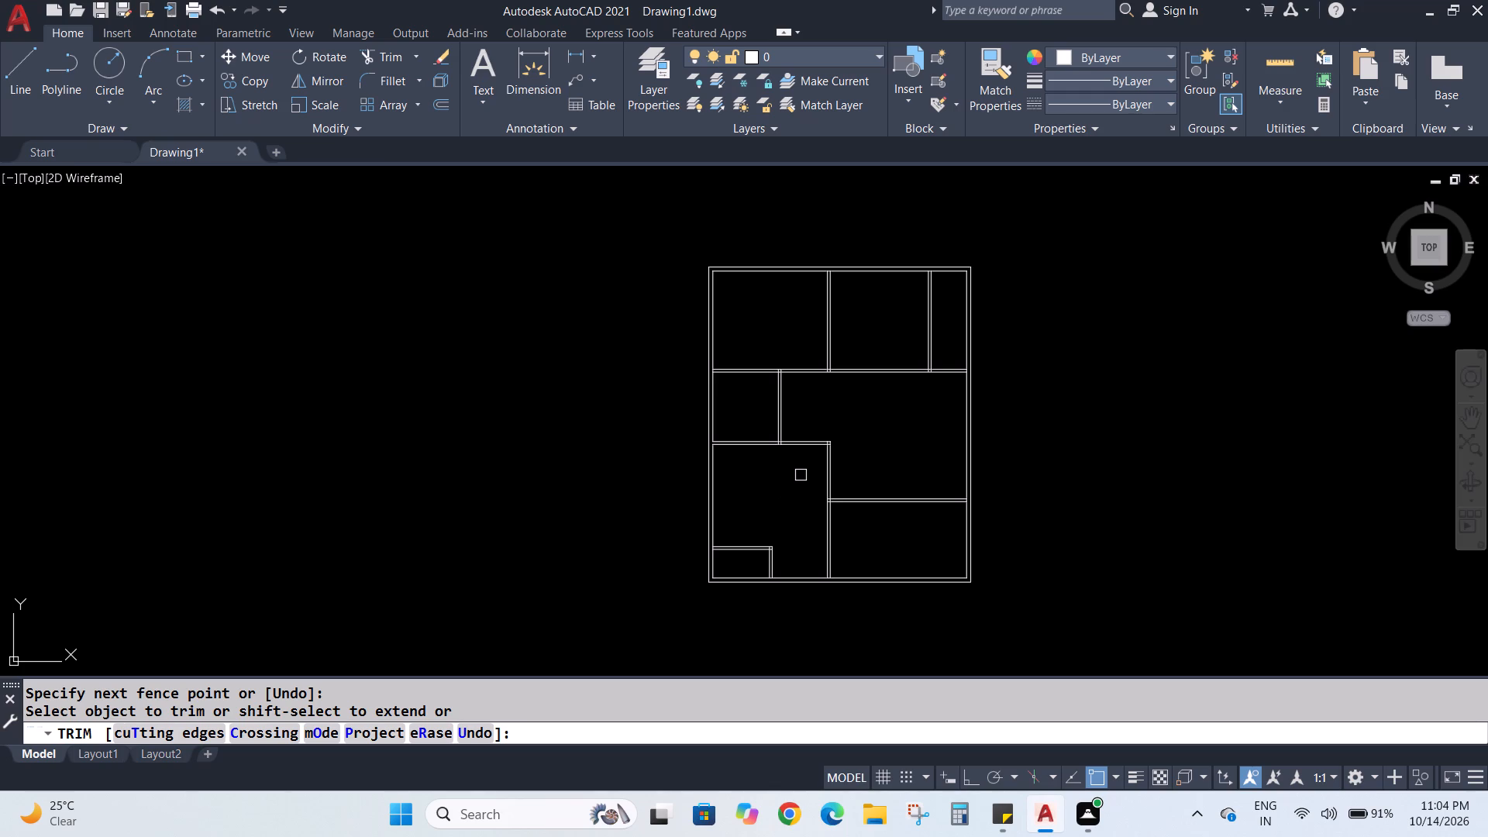
key("Escape")
key("Escape")
Offset the middle vertical partition's right-hand line 7'1" to the right, into the lower-right room.
key("o")
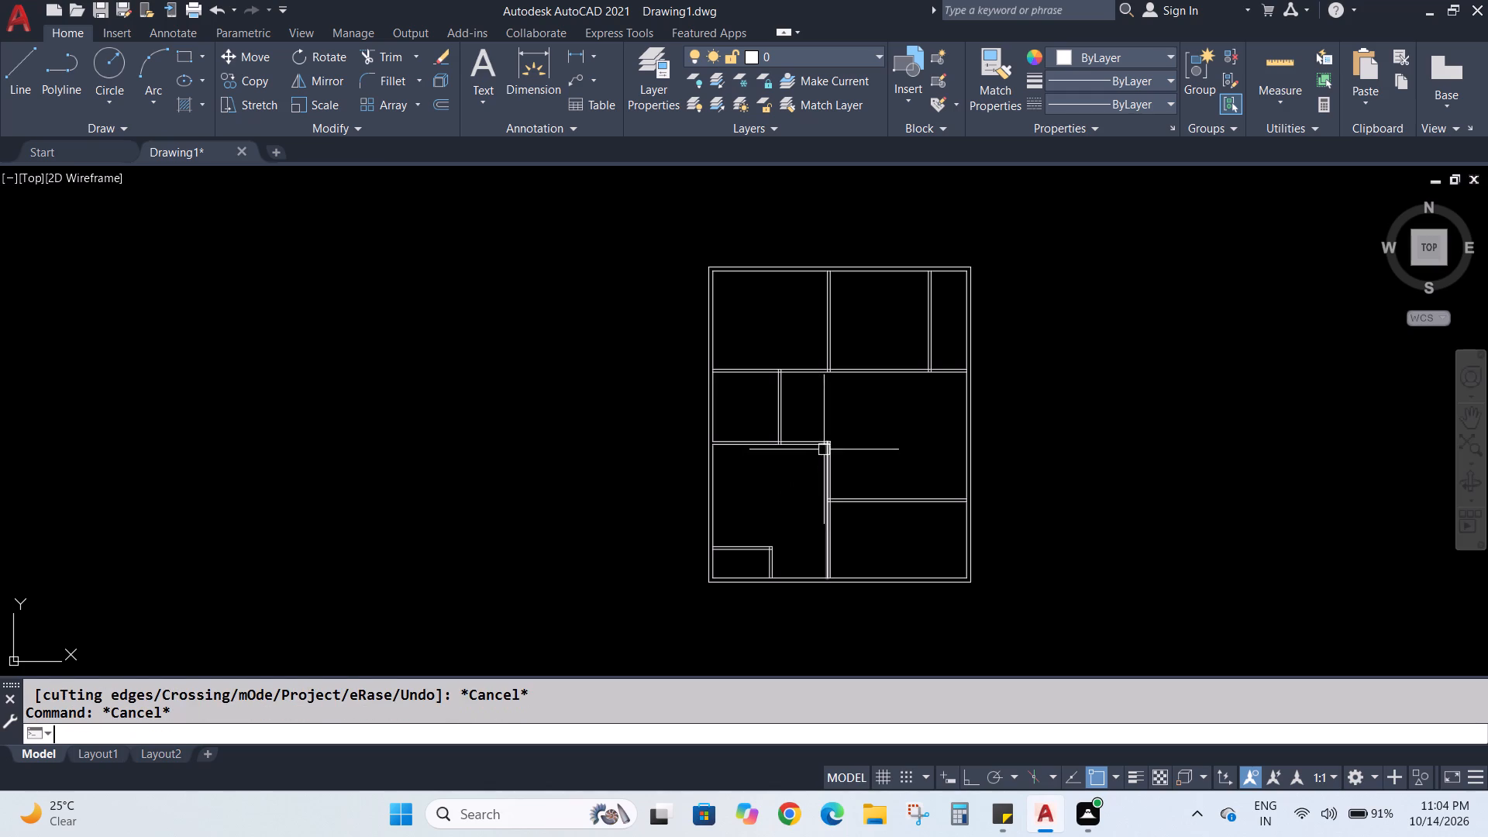
key("Return")
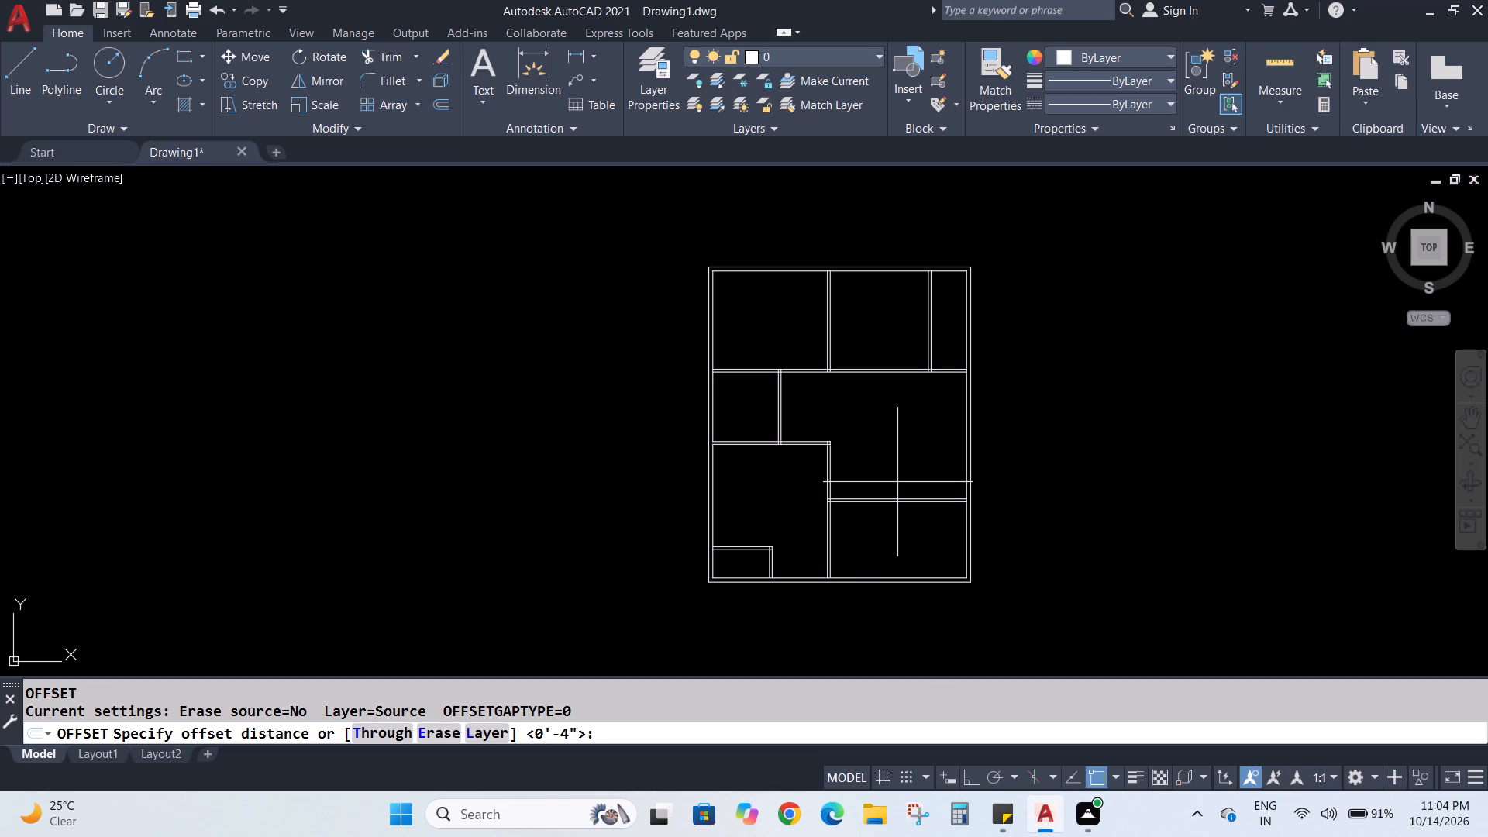
type("7'")
key("1")
key("shift+quotedbl")
key("Return")
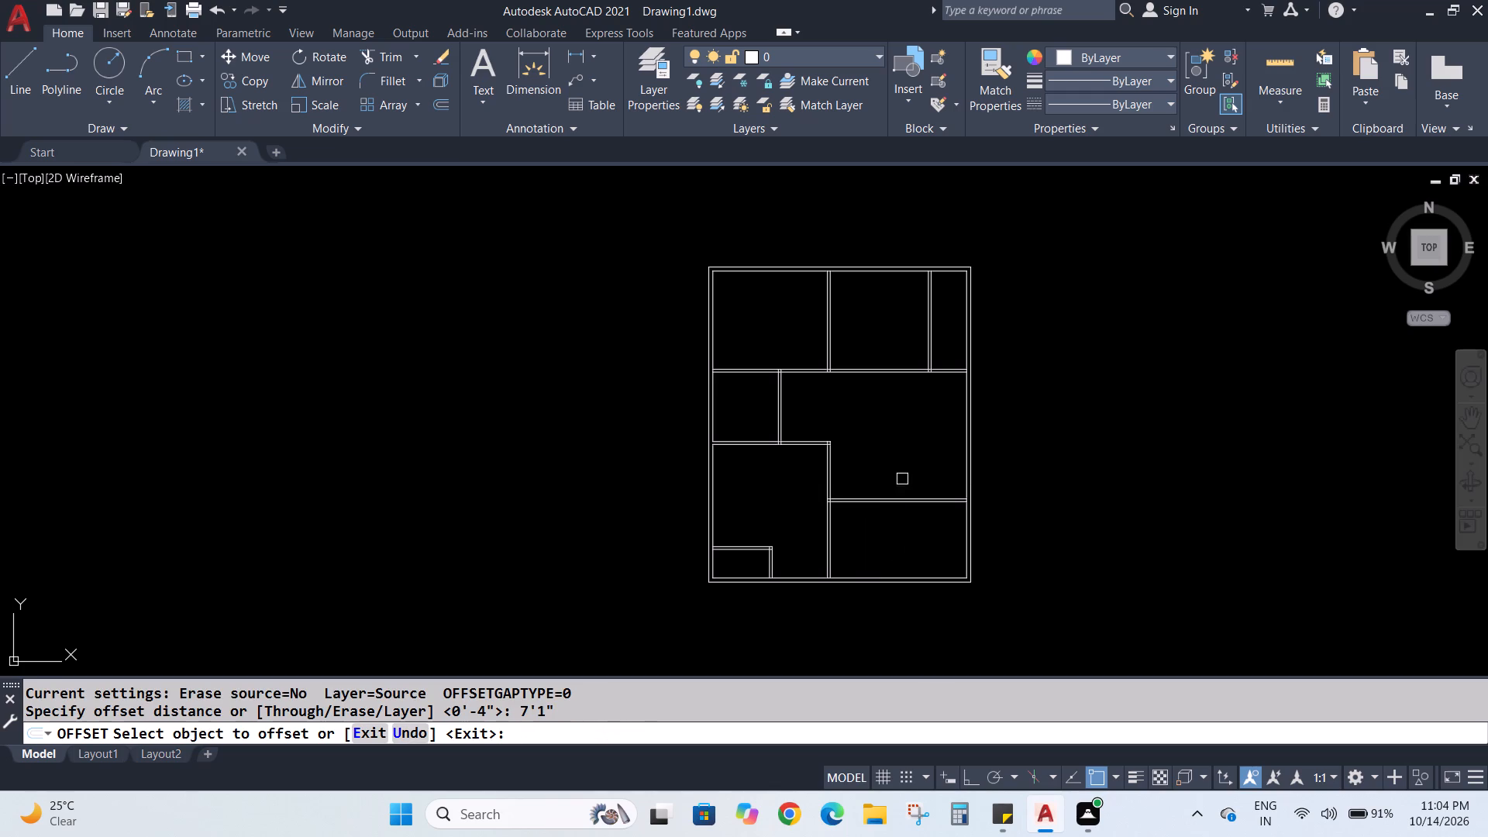
scroll(837, 538, "up", 3)
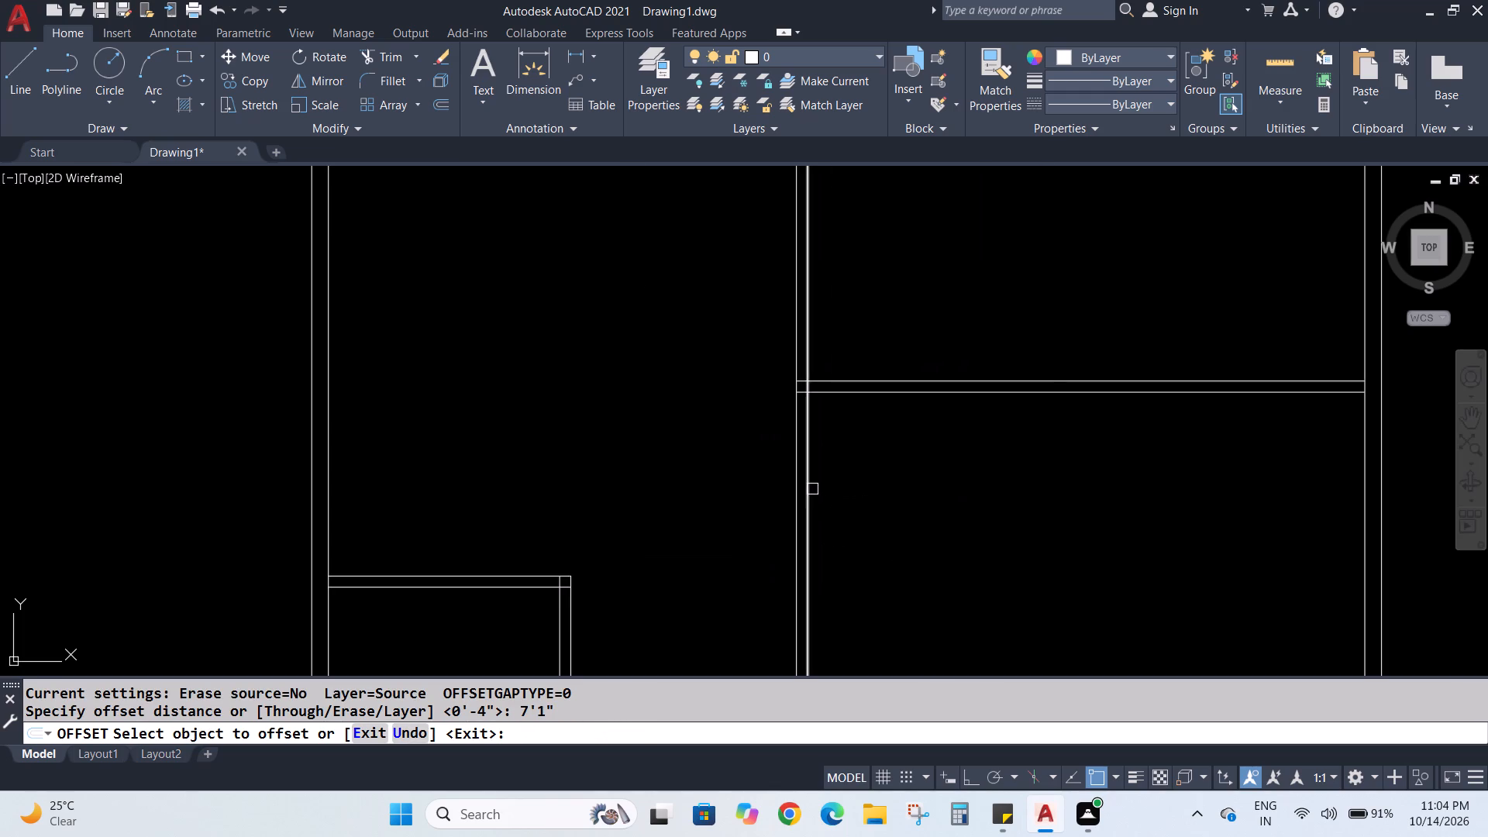
left_click(812, 489)
left_click(916, 502)
scroll(917, 502, "down", 2)
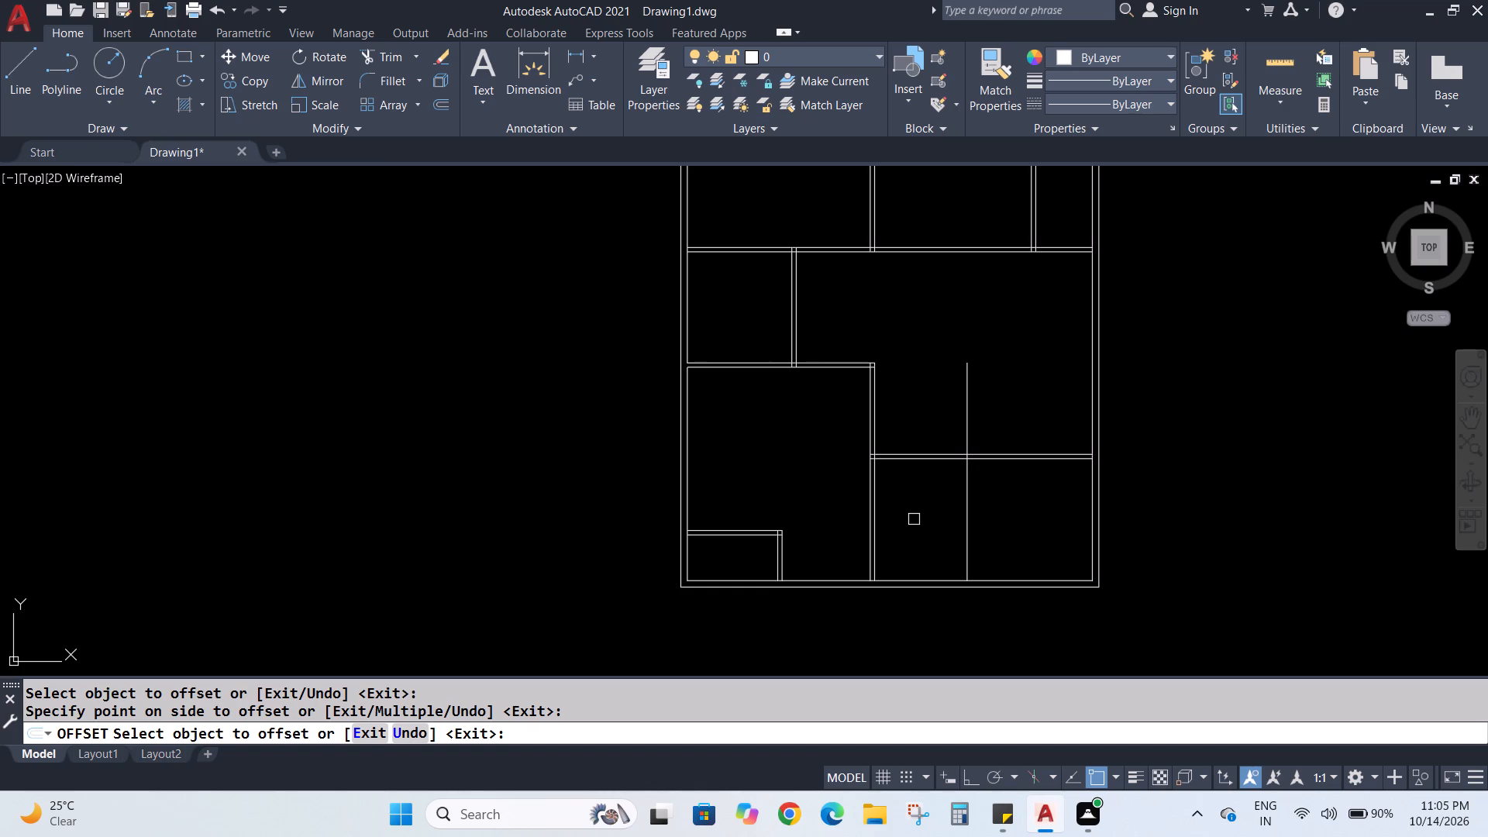
key("Escape")
Trim the new vertical line above the horizontal partition over the lower-right room.
type("TR")
key("Return")
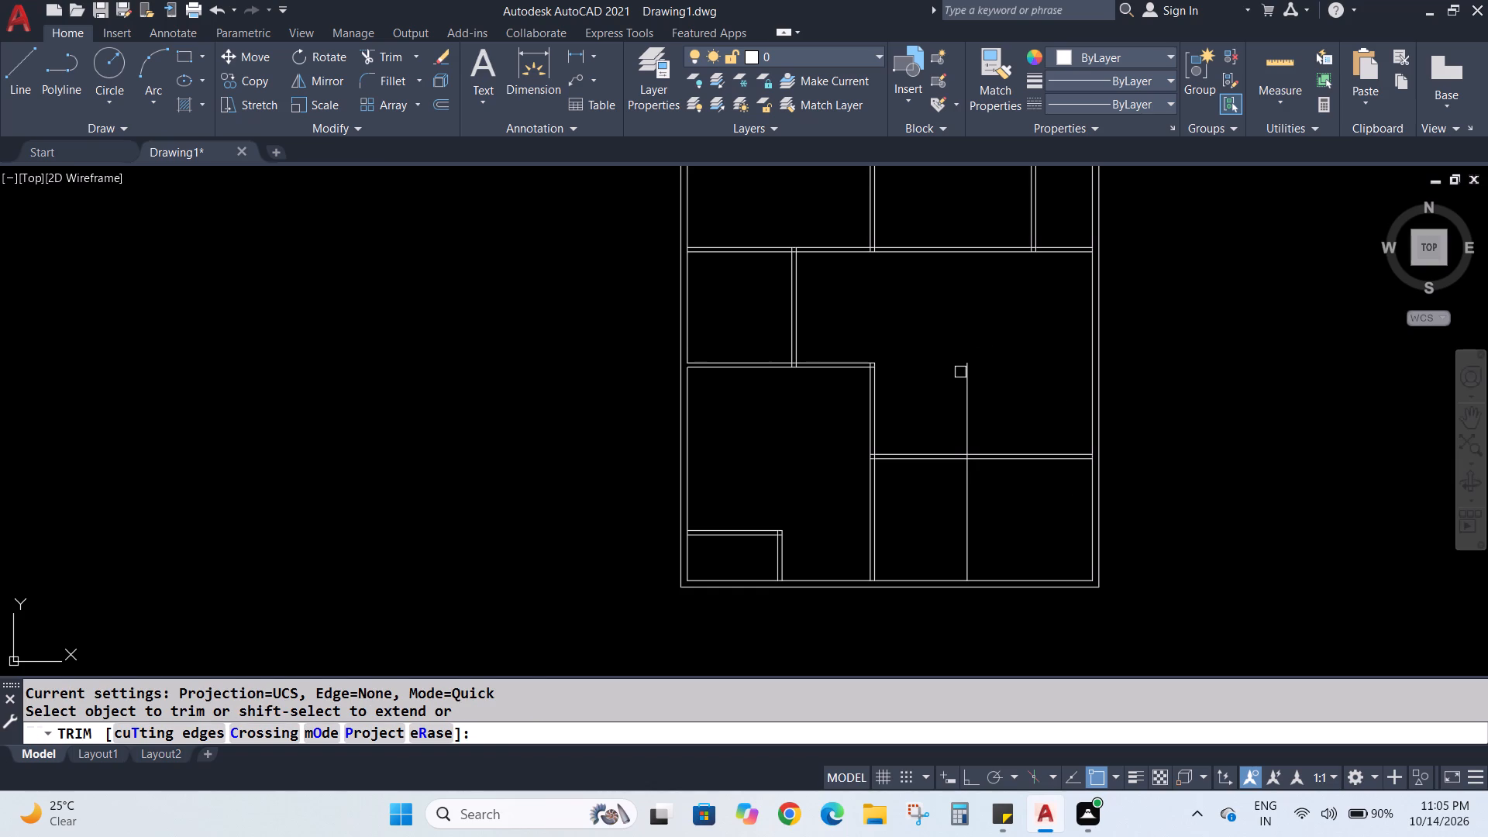
left_click(965, 398)
key("Escape")
key("Escape")
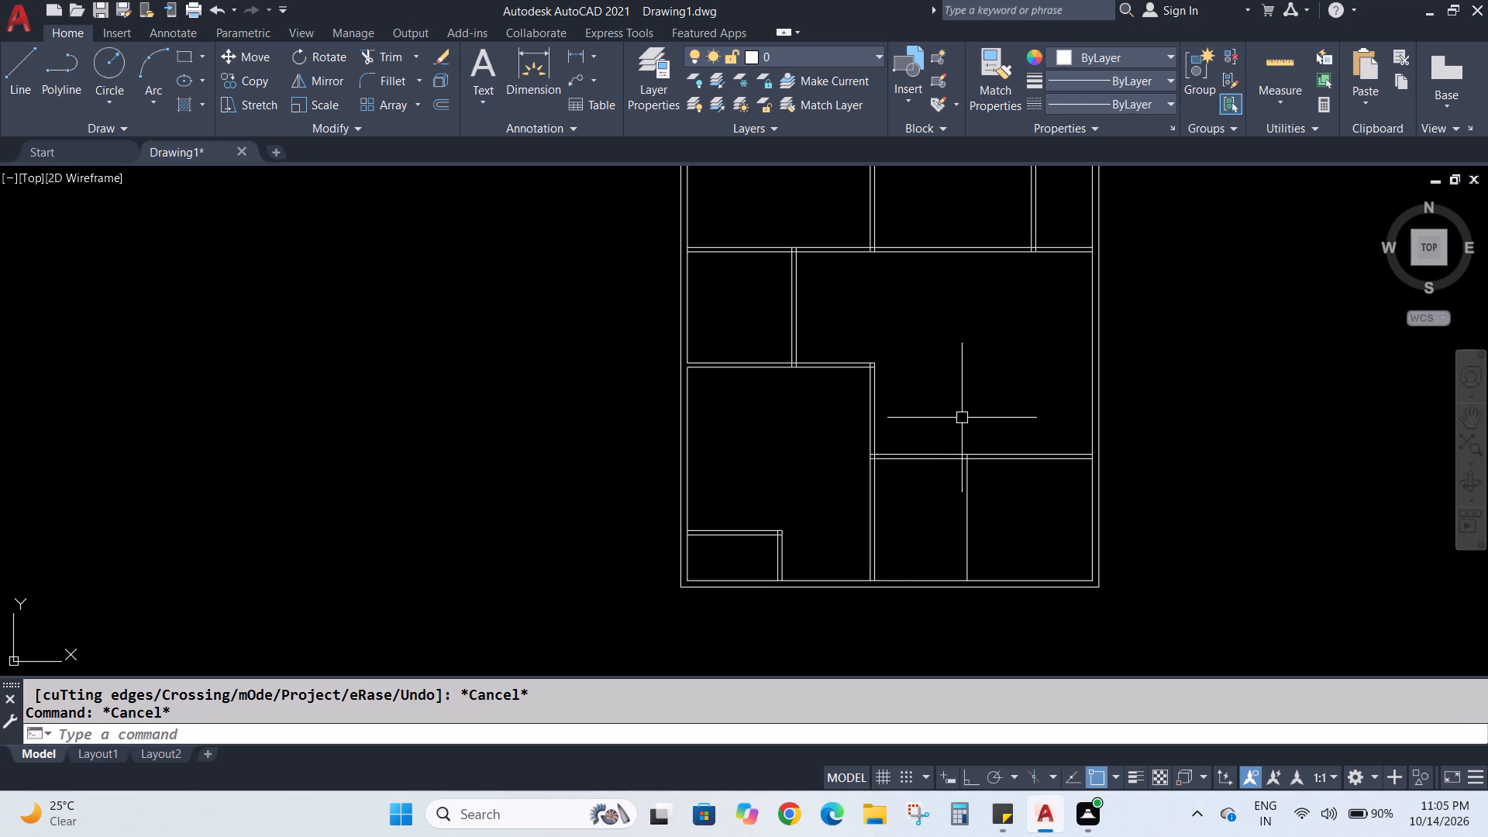
scroll(959, 433, "up", 3)
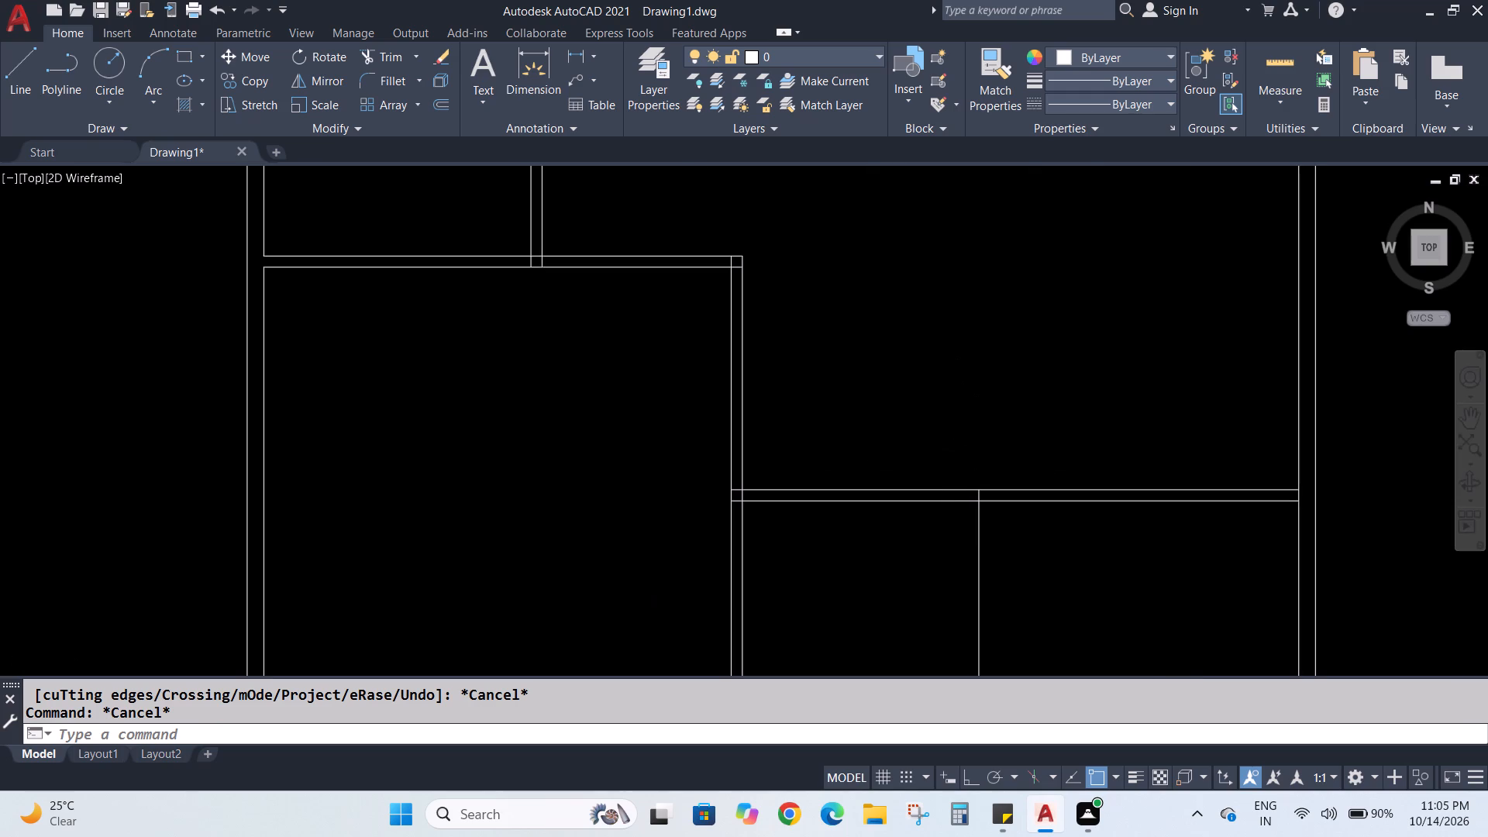
Trim the short stub of the new vertical line inside the horizontal partition above the lower-right room.
type("TR")
key("Return")
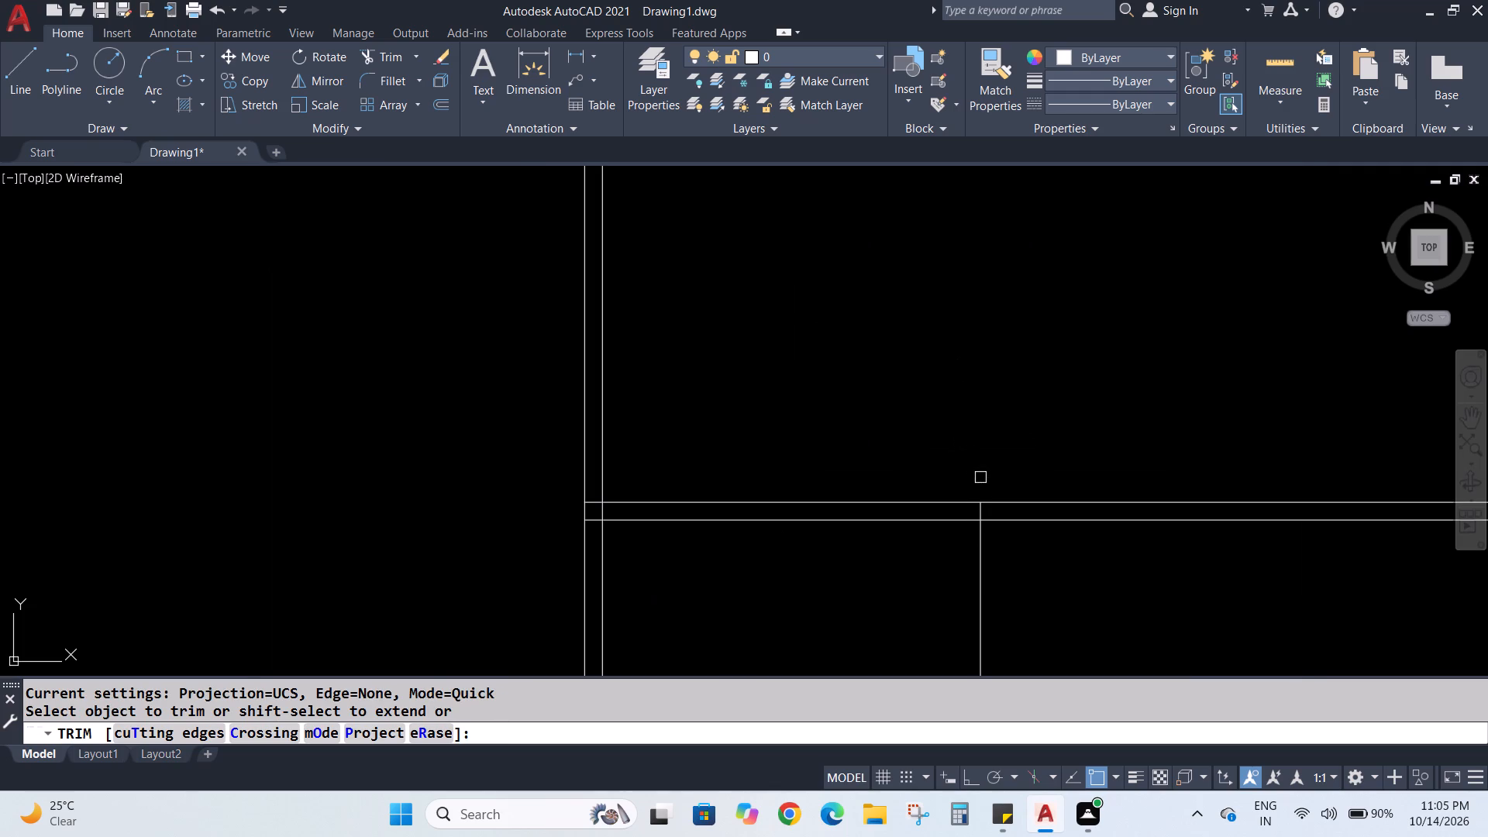
scroll(978, 516, "up", 2)
left_click(982, 508)
scroll(981, 505, "down", 4)
middle_click_drag(1002, 605, 927, 468)
key("Escape")
scroll(955, 429, "up", 1)
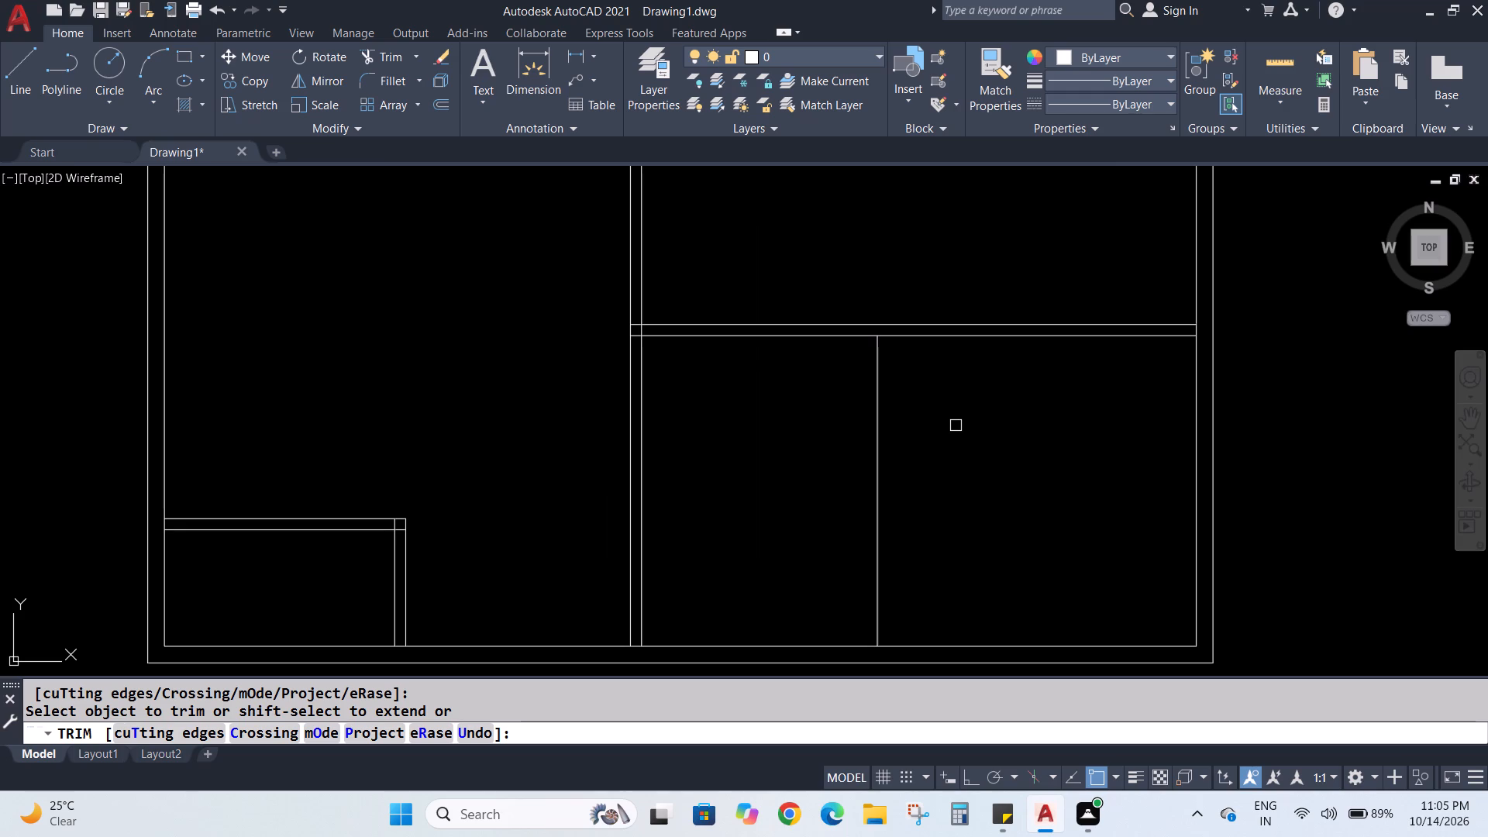
Measure the width from the new vertical line to the right exterior wall and the line's height down to the bottom wall.
left_click(582, 54)
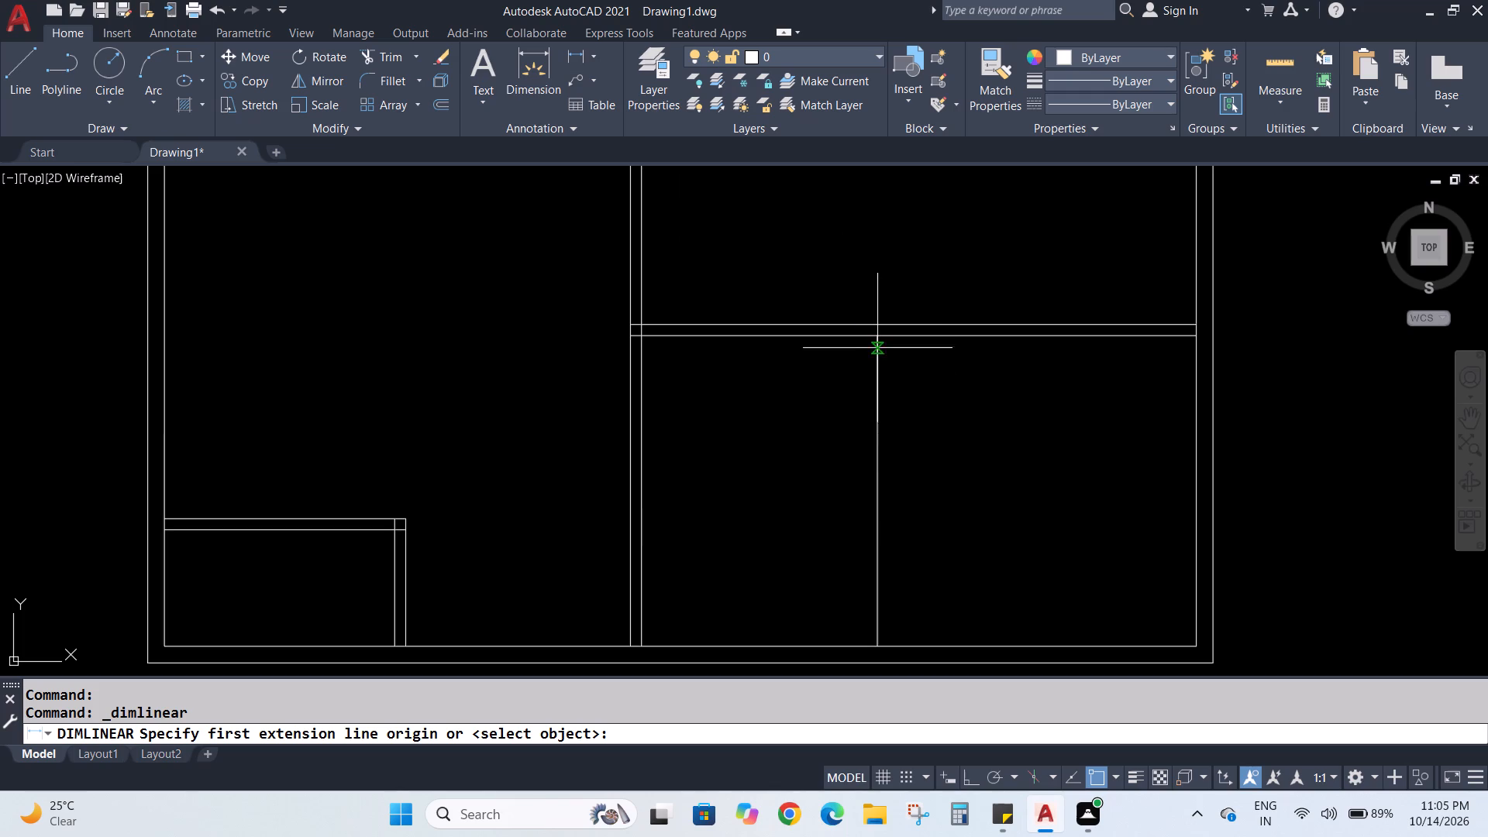
left_click(879, 338)
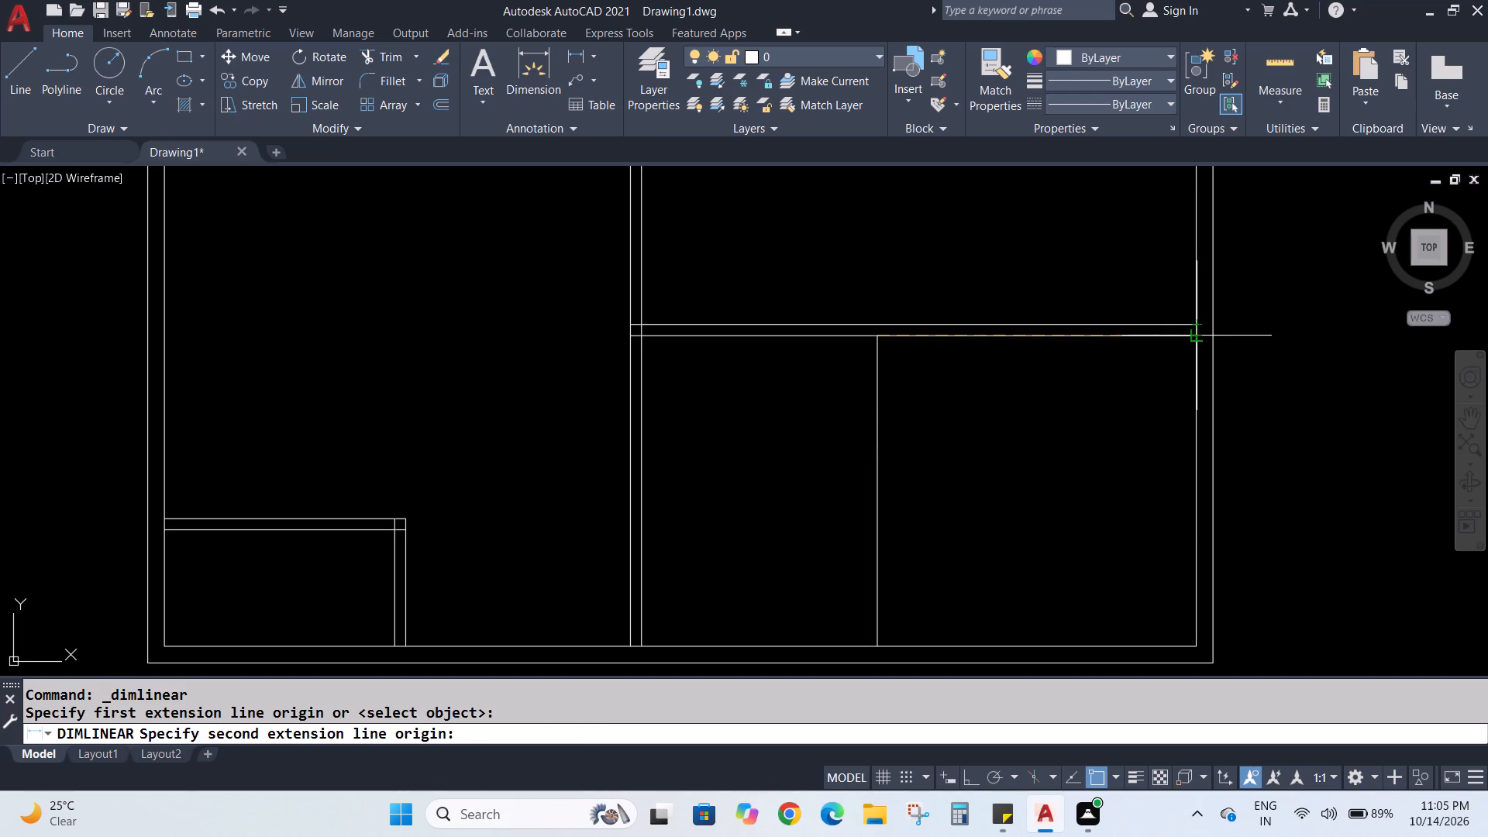
left_click(1195, 340)
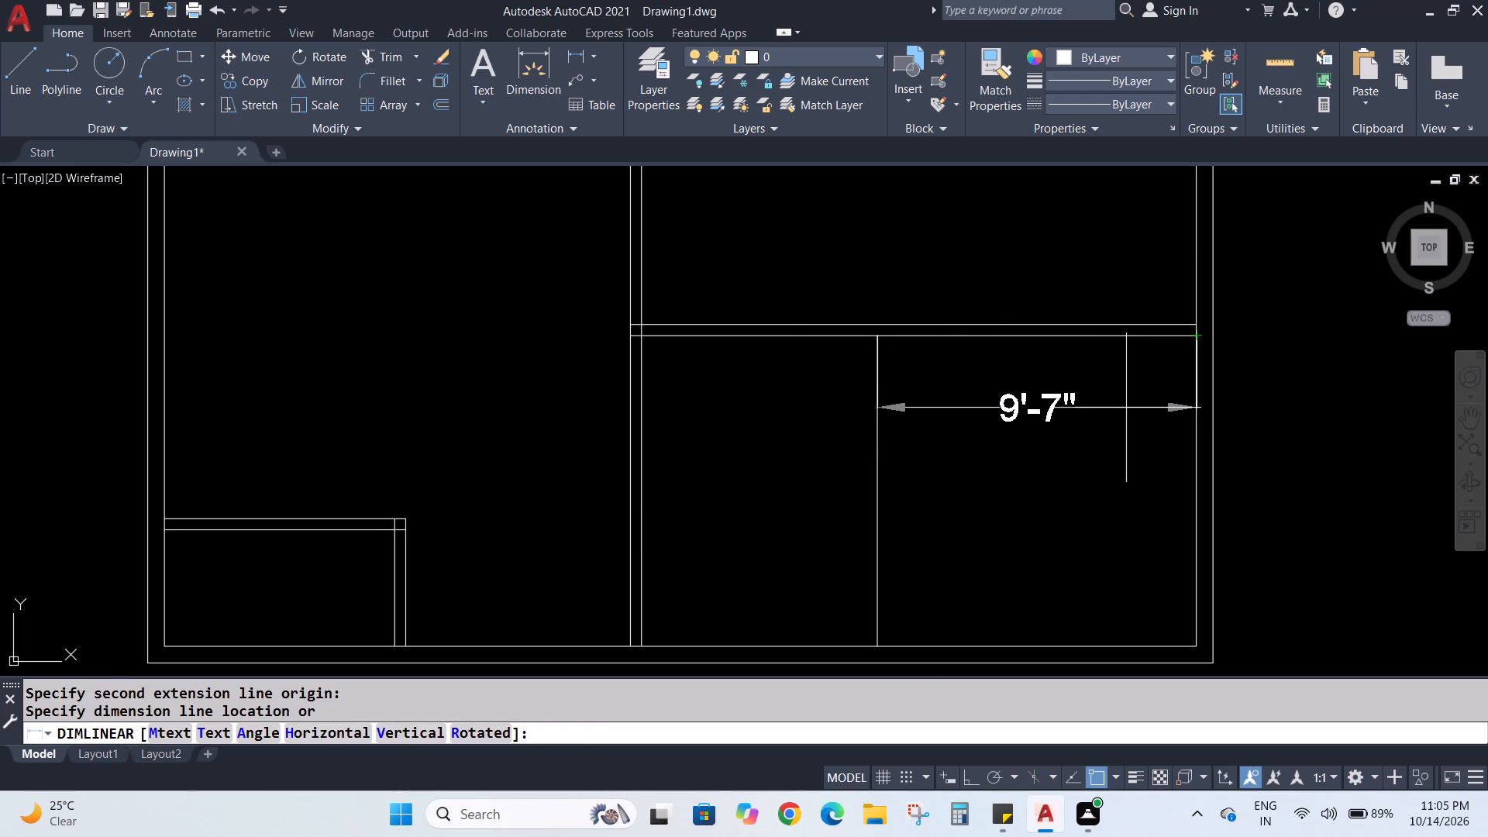
key("Escape")
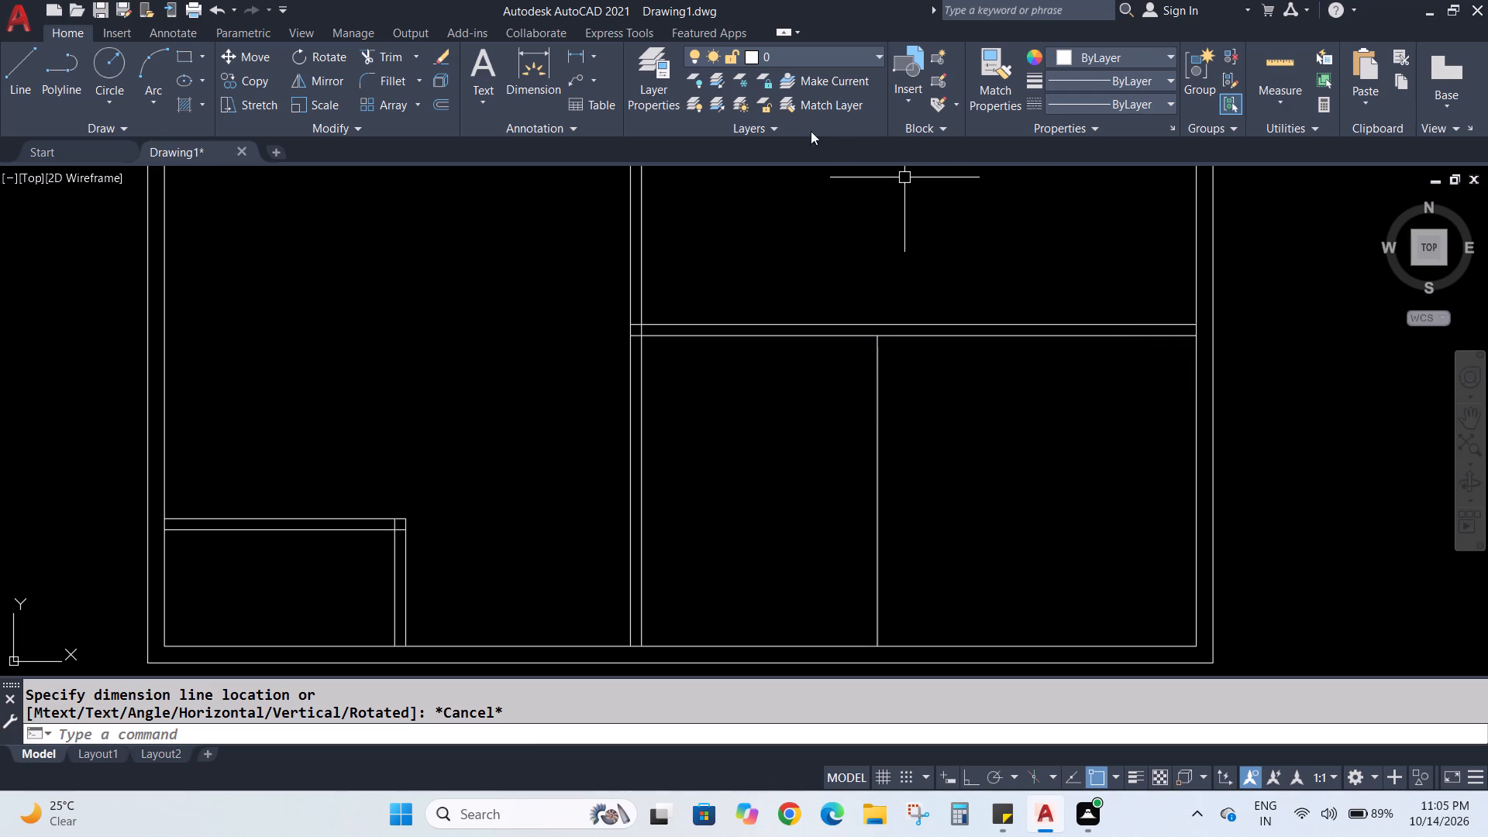
left_click(577, 57)
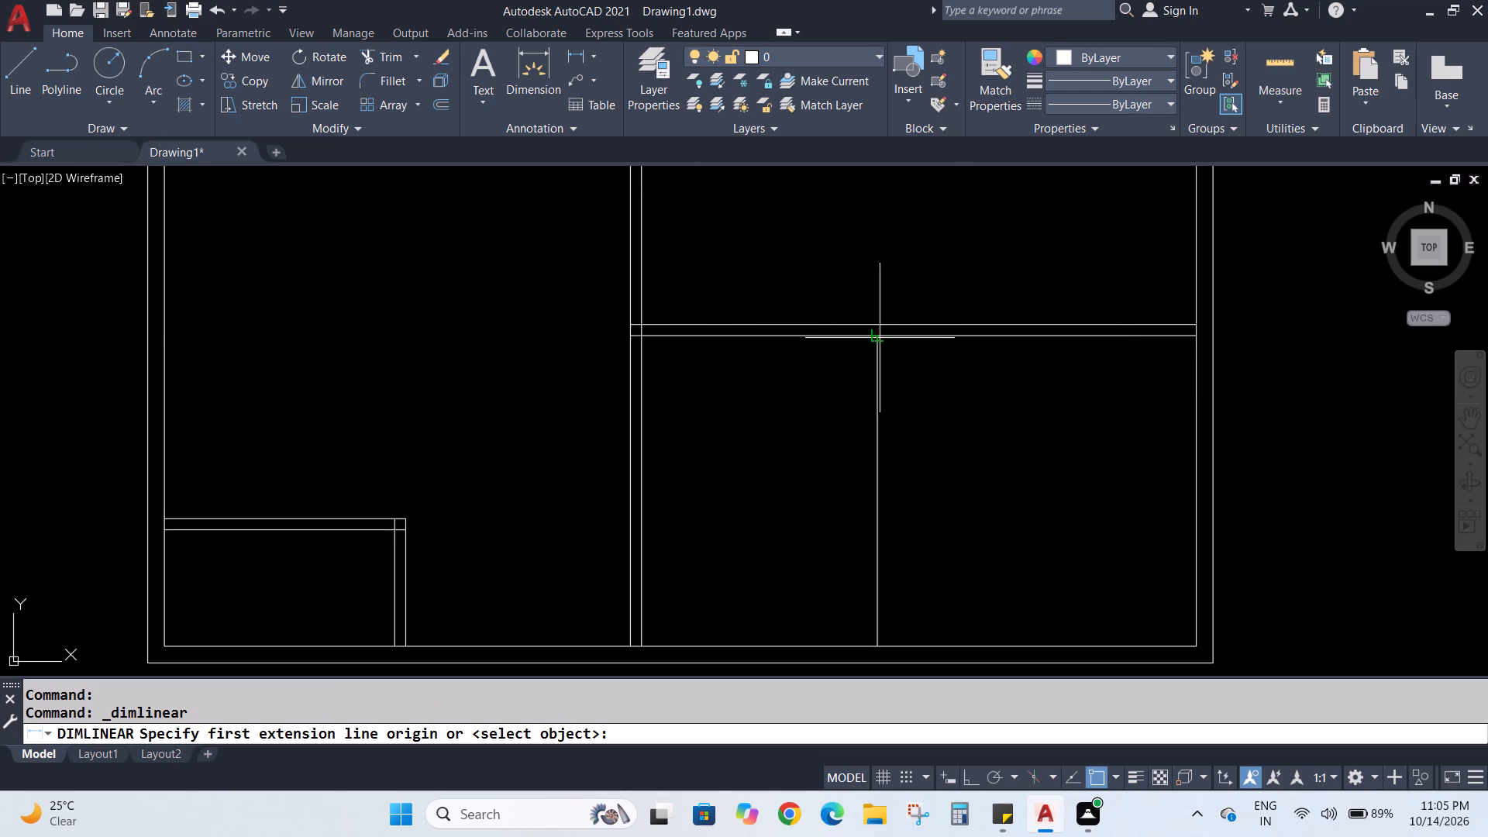
left_click(880, 338)
left_click(880, 642)
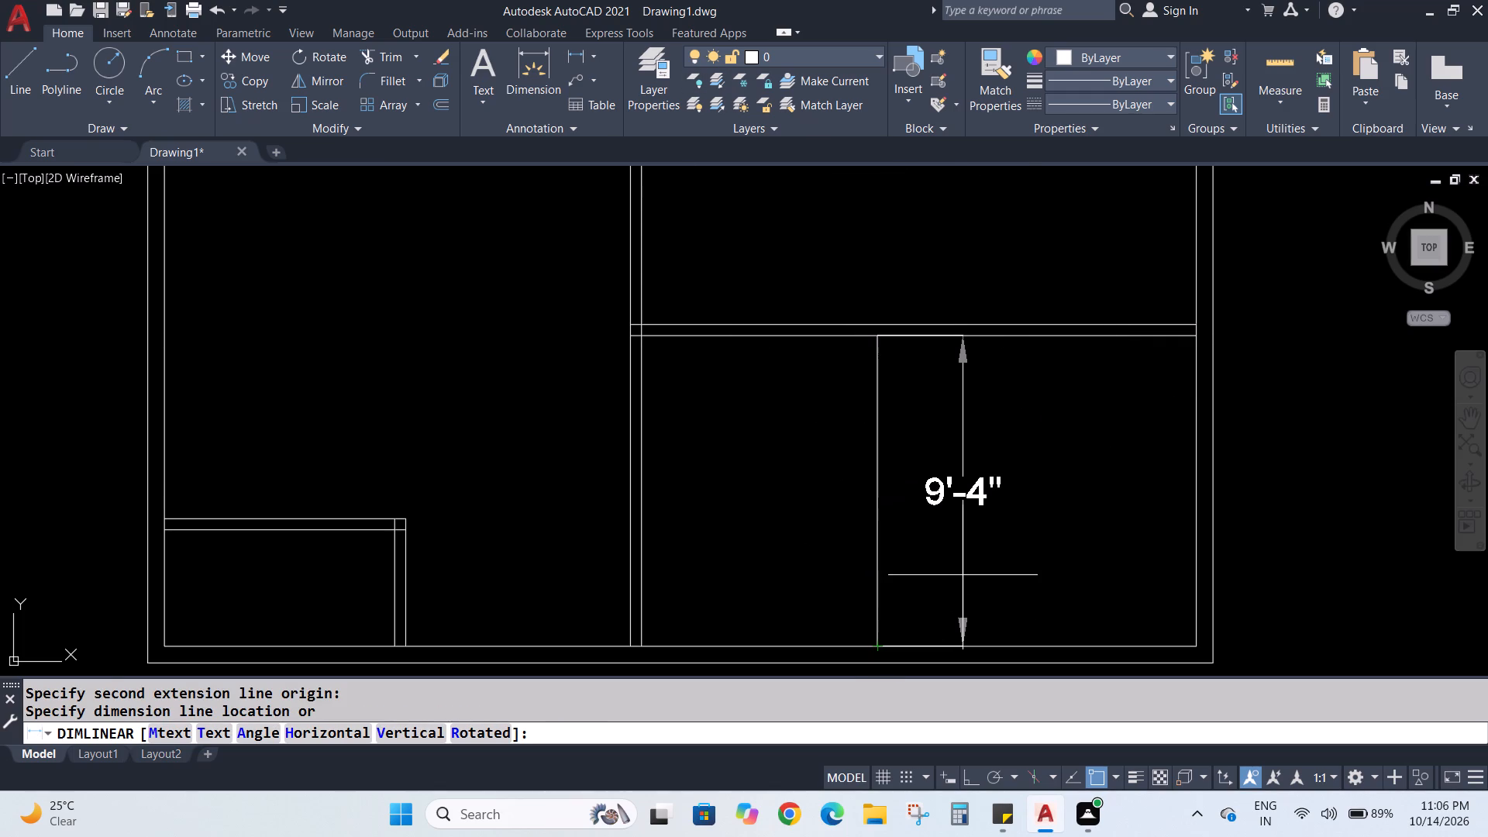
key("Escape")
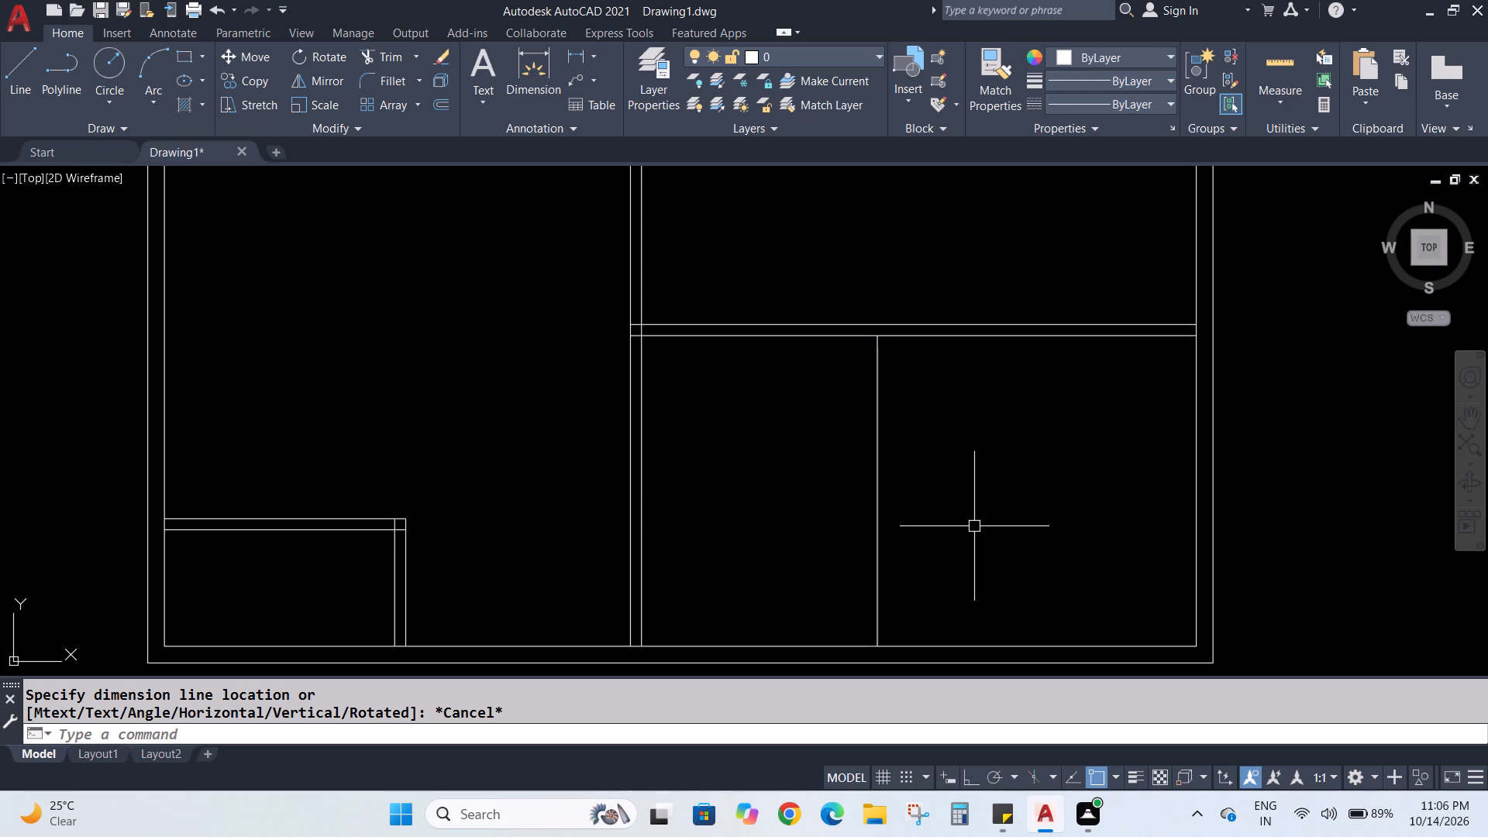
key("Escape")
key("Escape")
Offset the partition's lower line down, the bottom wall's inner line up and the right wall's inner line left, each by 3'.
key("o")
key("Return")
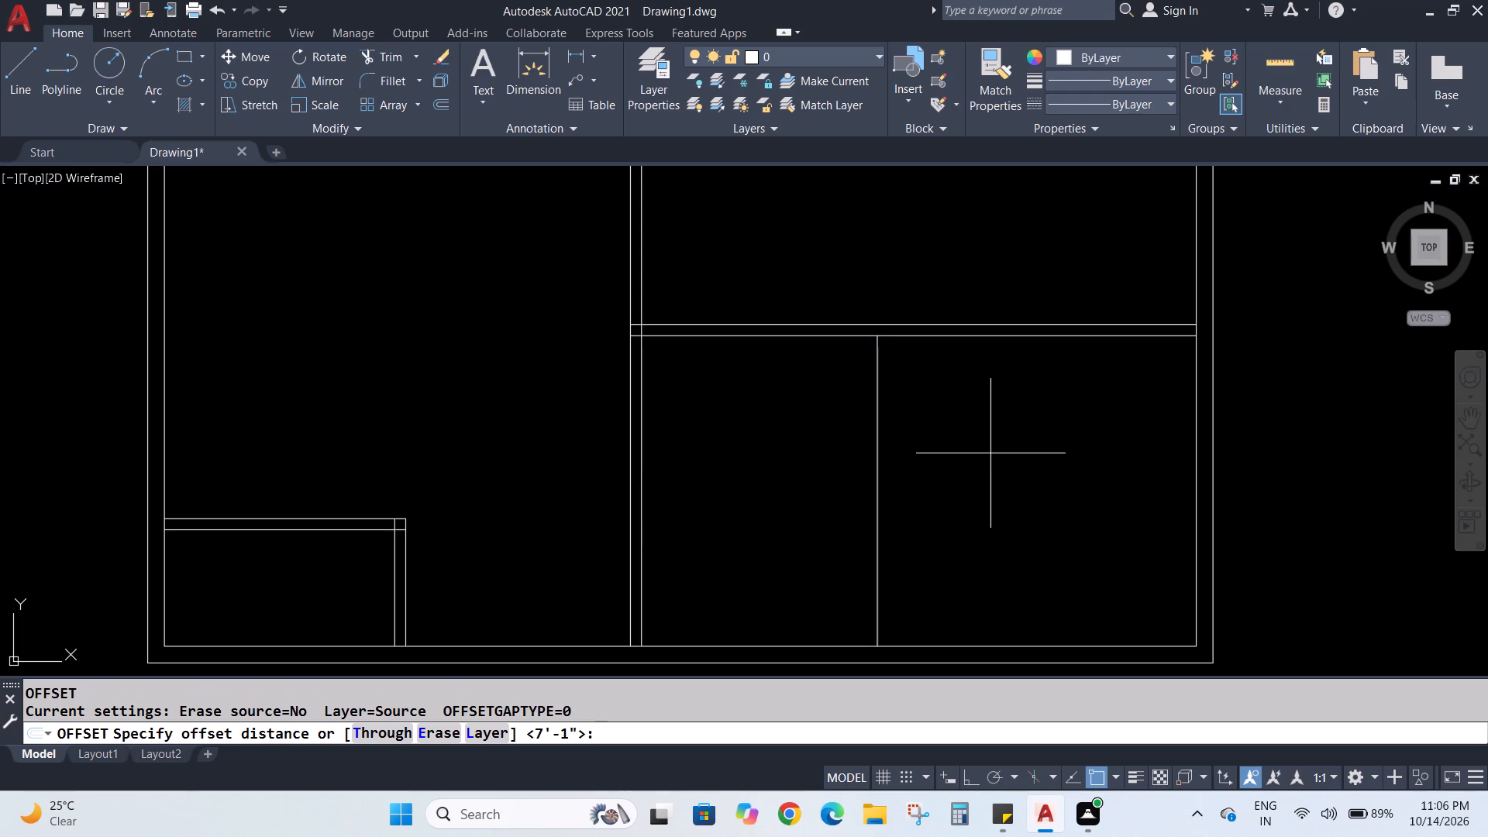
key("3")
key("apostrophe")
key("Return")
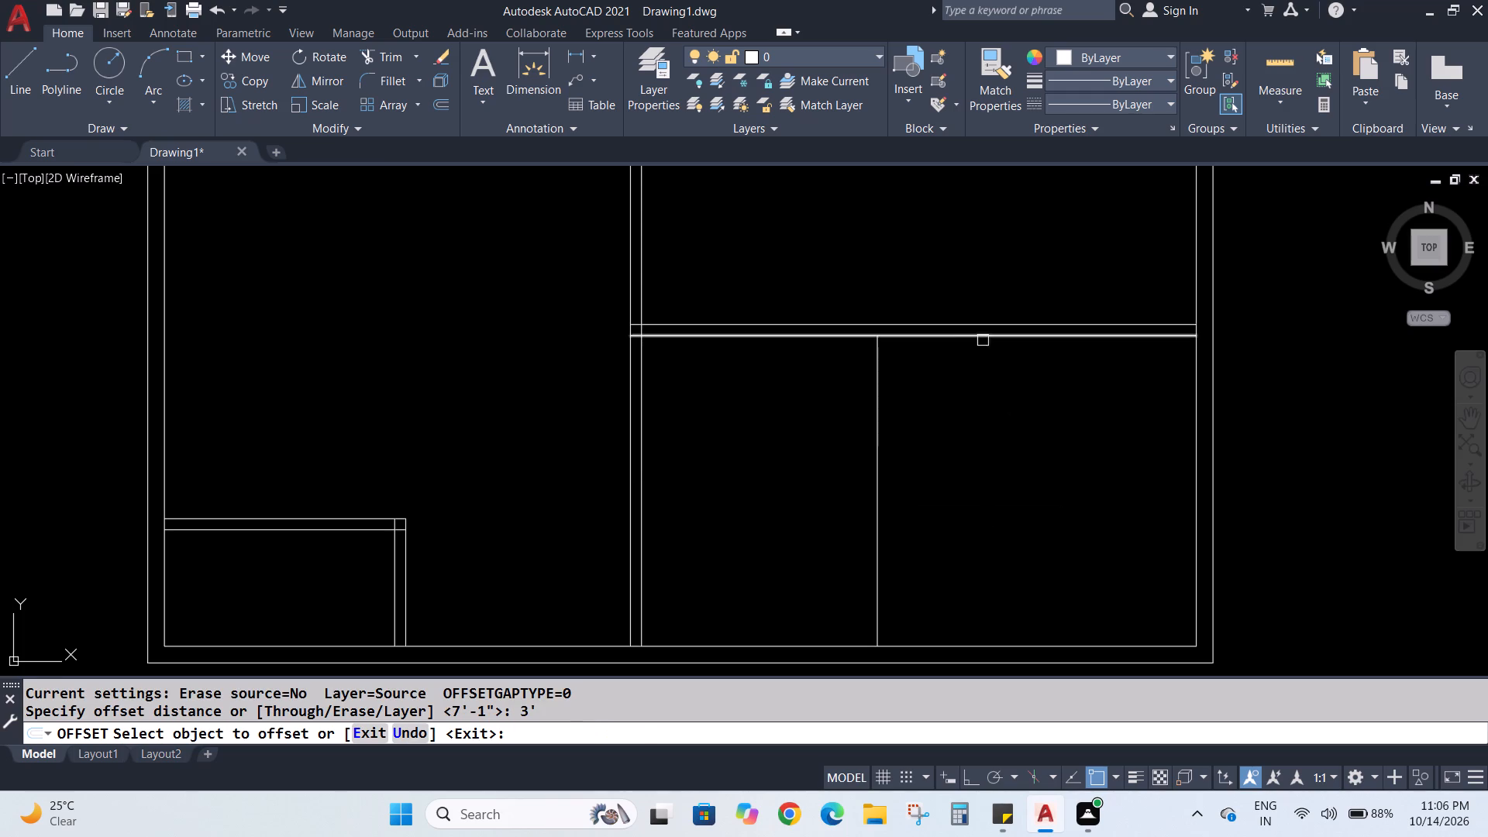
left_click(983, 340)
left_click(983, 407)
left_click(948, 643)
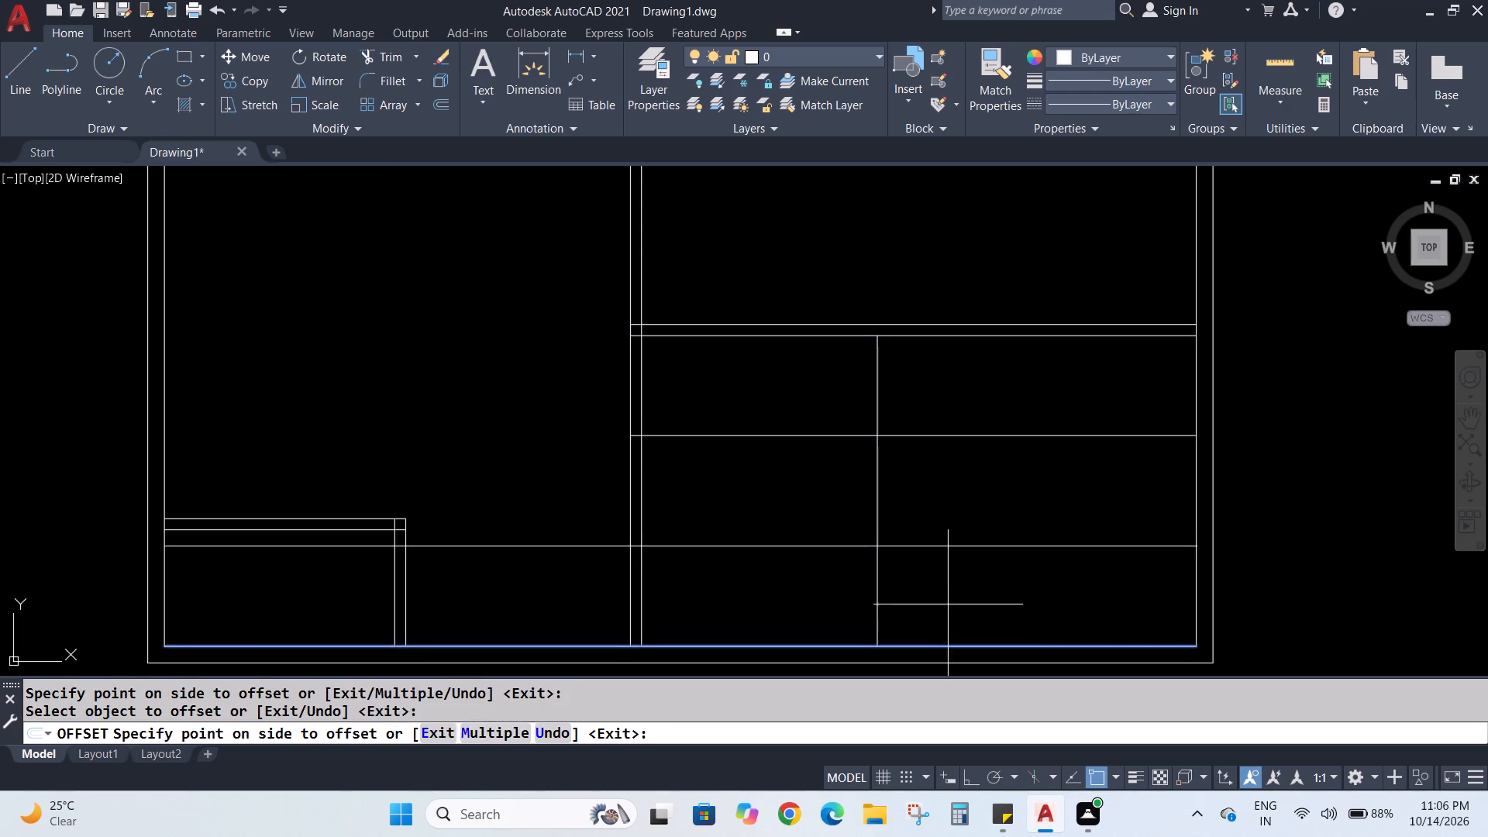
left_click(948, 604)
left_click(1197, 494)
left_click(1135, 495)
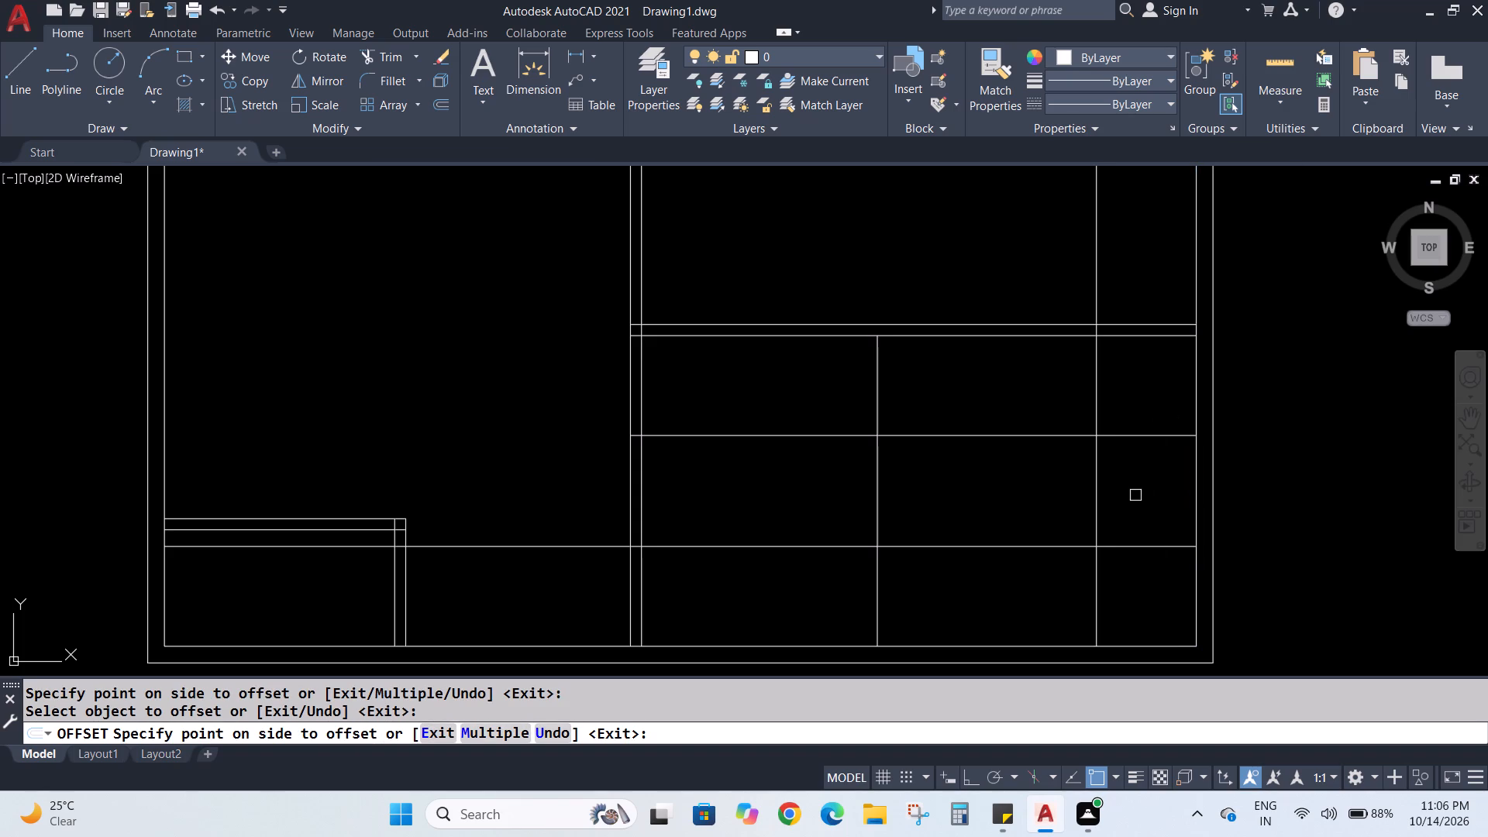
key("Escape")
key("Escape")
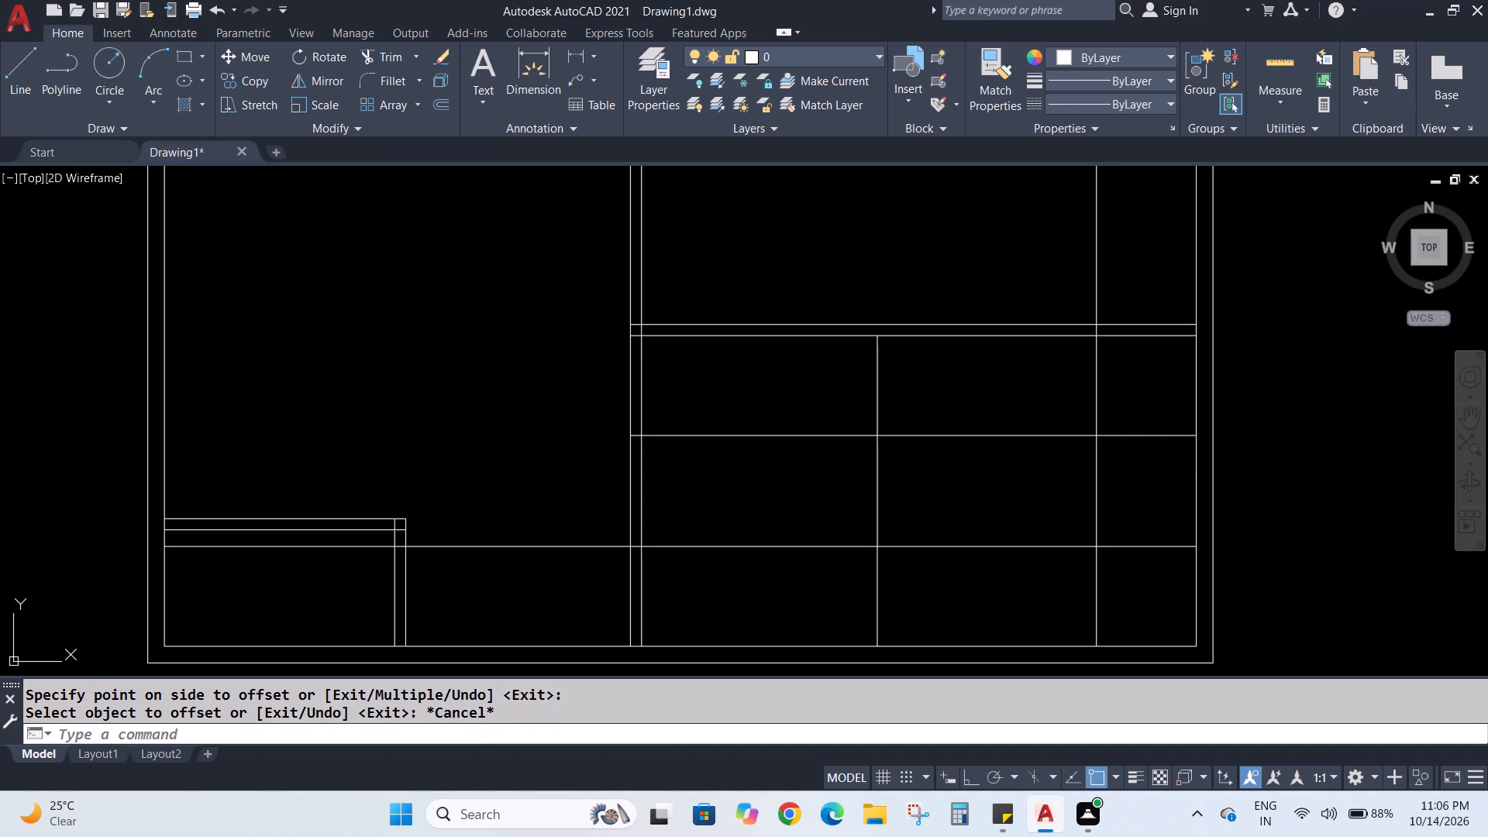
Trim the two new horizontal lines left of the 7'1" vertical line, clearing the leftover pieces inside the partitions.
key("t")
key("r")
key("Return")
left_click_drag(716, 429, 733, 570)
left_click_drag(520, 492, 532, 564)
left_click(310, 546)
scroll(418, 556, "up", 4)
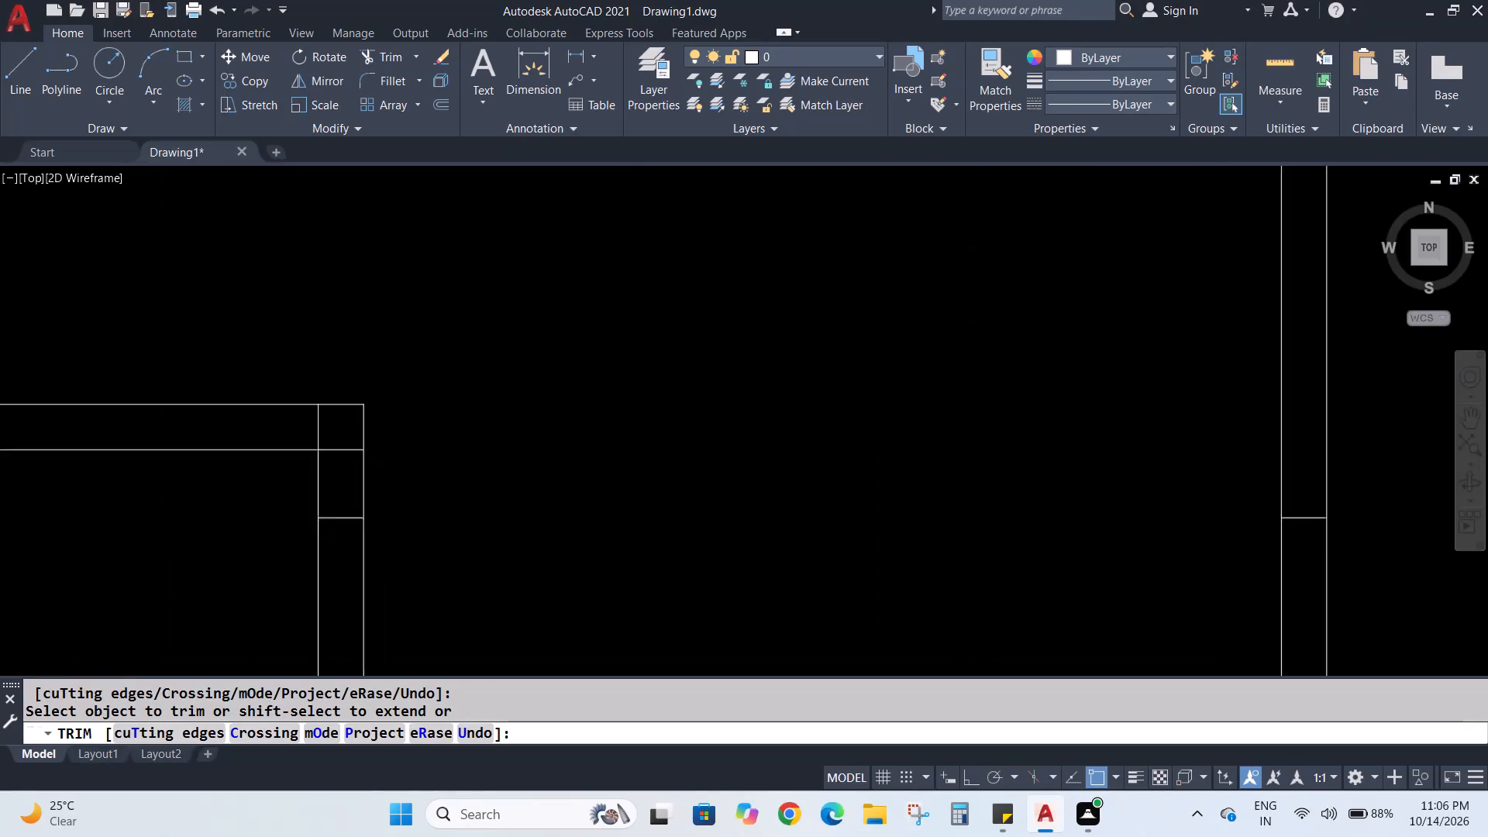
left_click(308, 491)
scroll(370, 501, "down", 5)
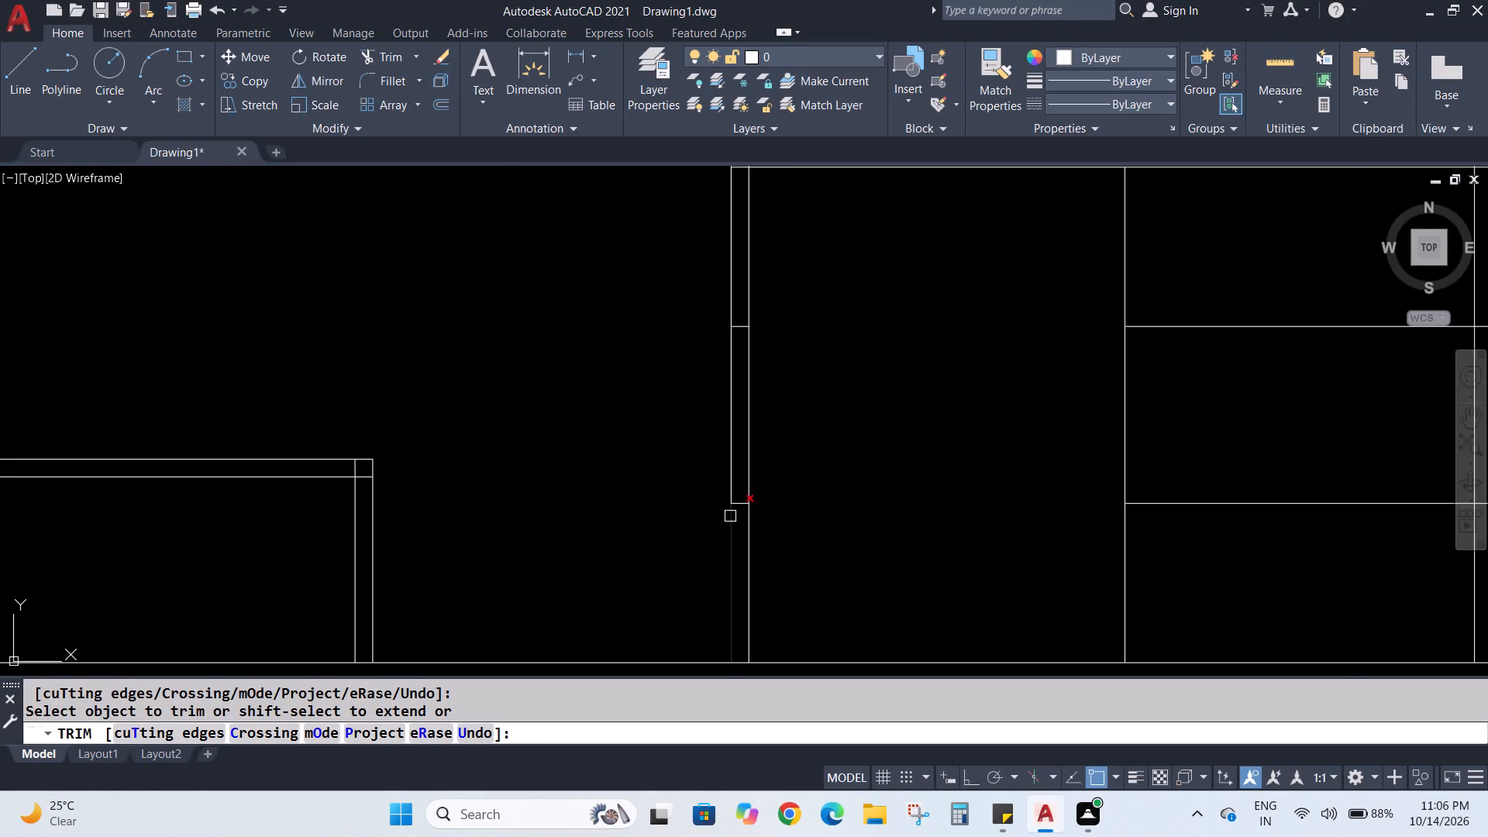
scroll(746, 503, "up", 2)
left_click(732, 505)
scroll(734, 503, "down", 6)
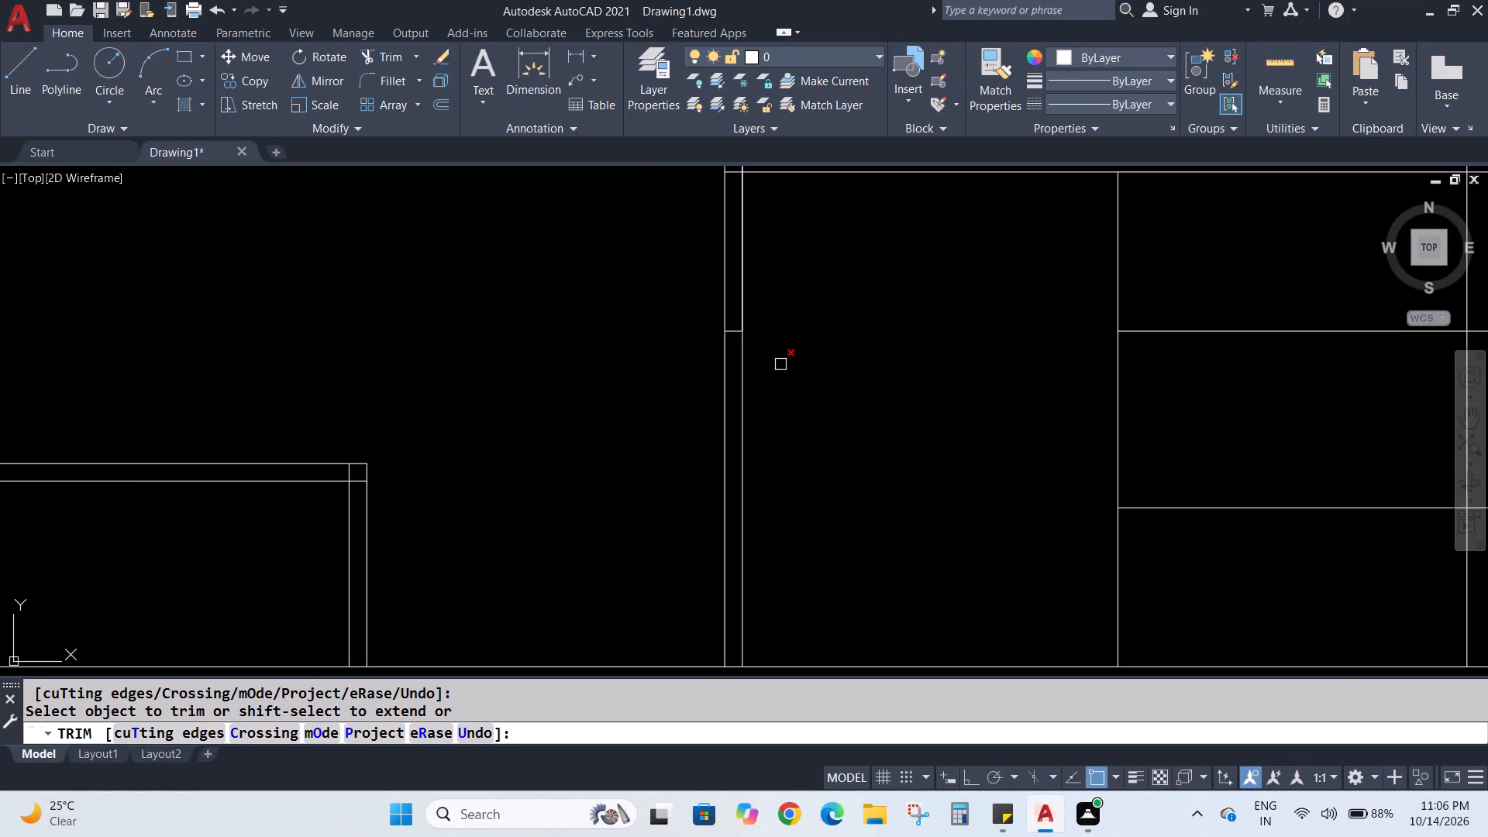
scroll(745, 329, "up", 2)
left_click(726, 336)
scroll(756, 368, "down", 5)
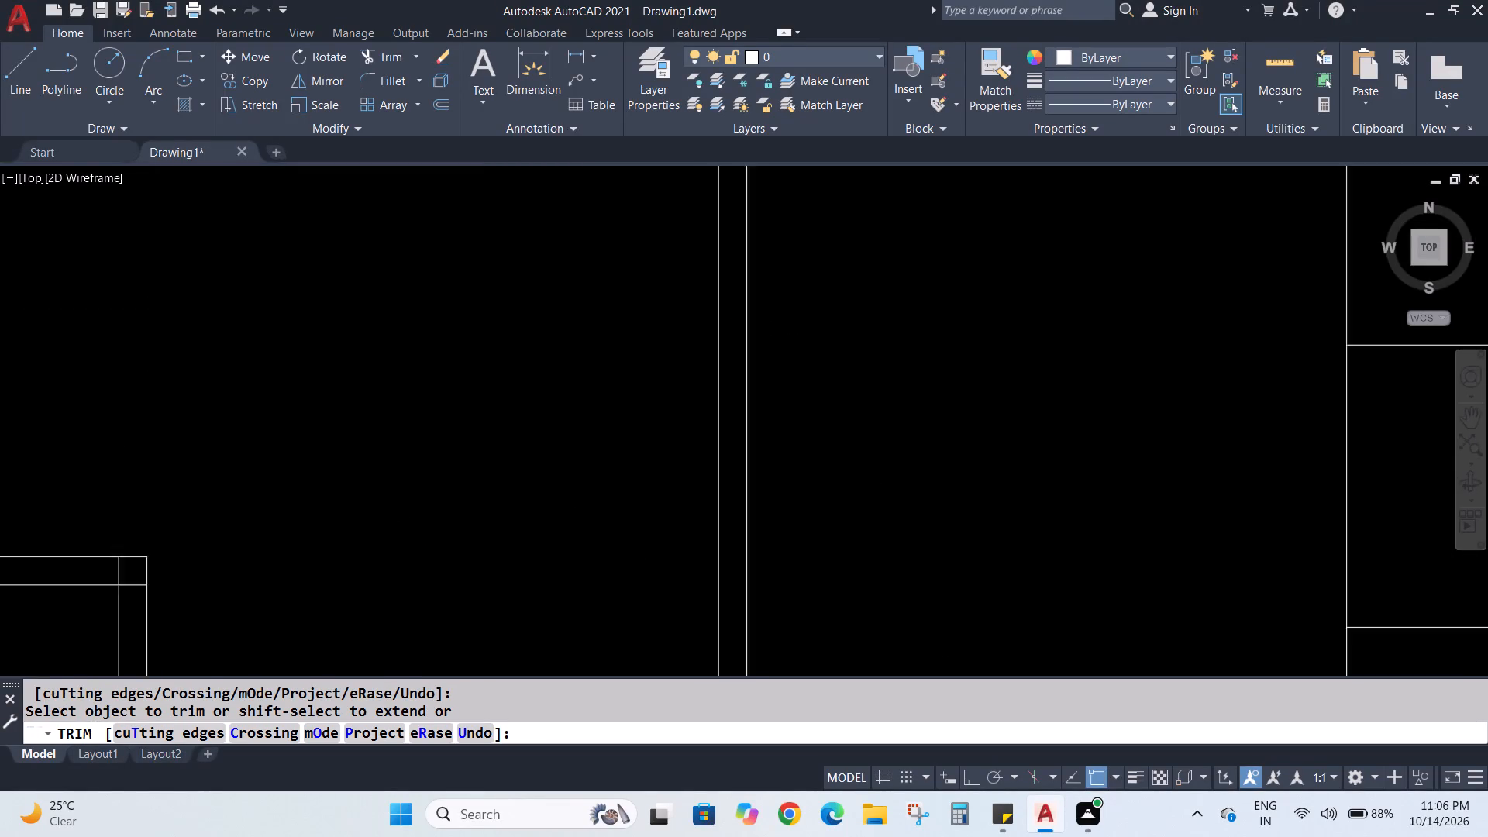
Trim both horizontal lines right of the new 3' vertical line, and trim that vertical line through and above the horizontal partition.
middle_click_drag(1028, 431, 611, 346)
scroll(608, 319, "down", 1)
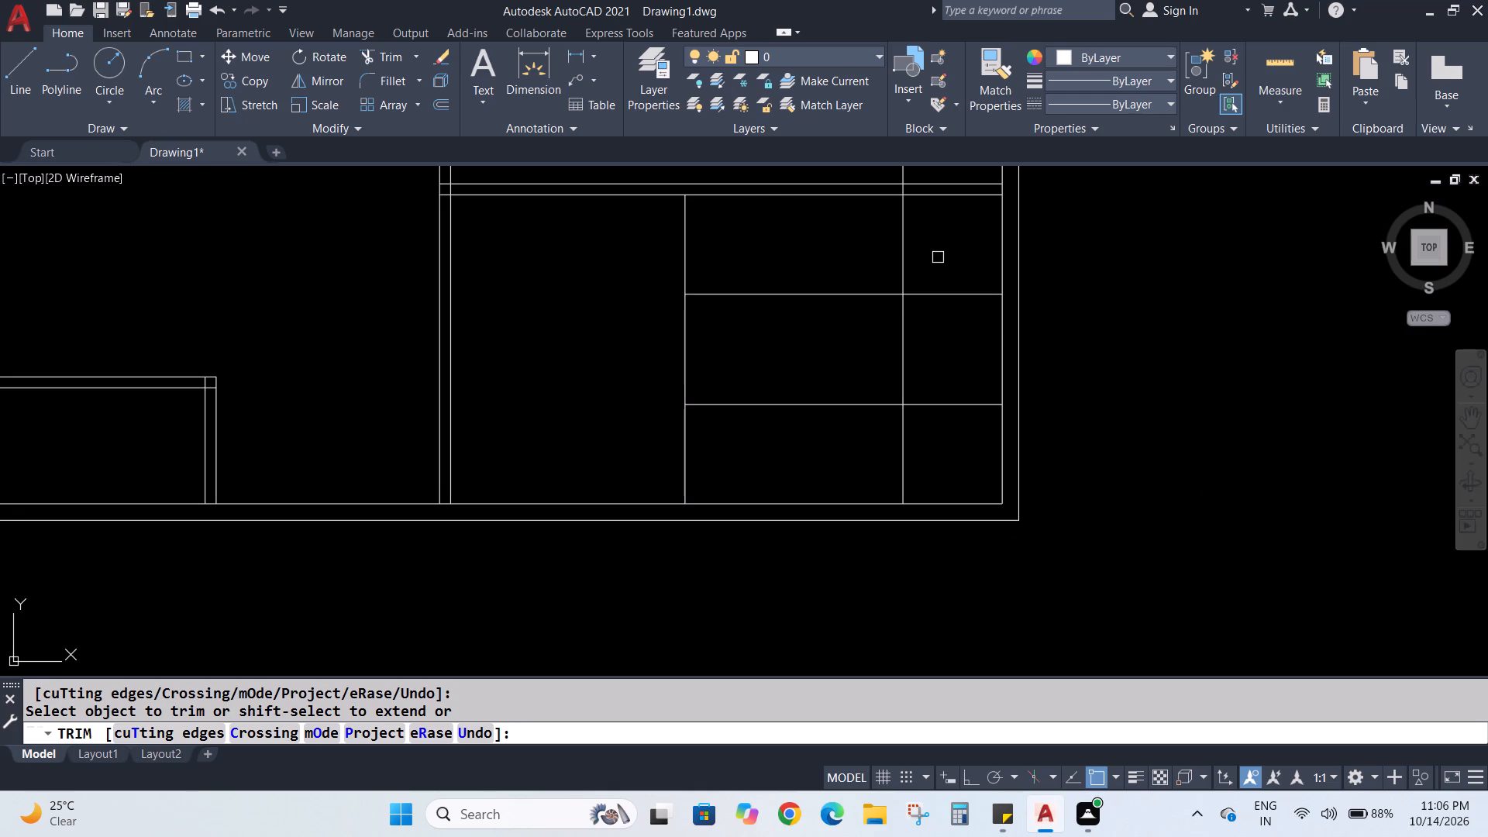
left_click_drag(956, 267, 948, 424)
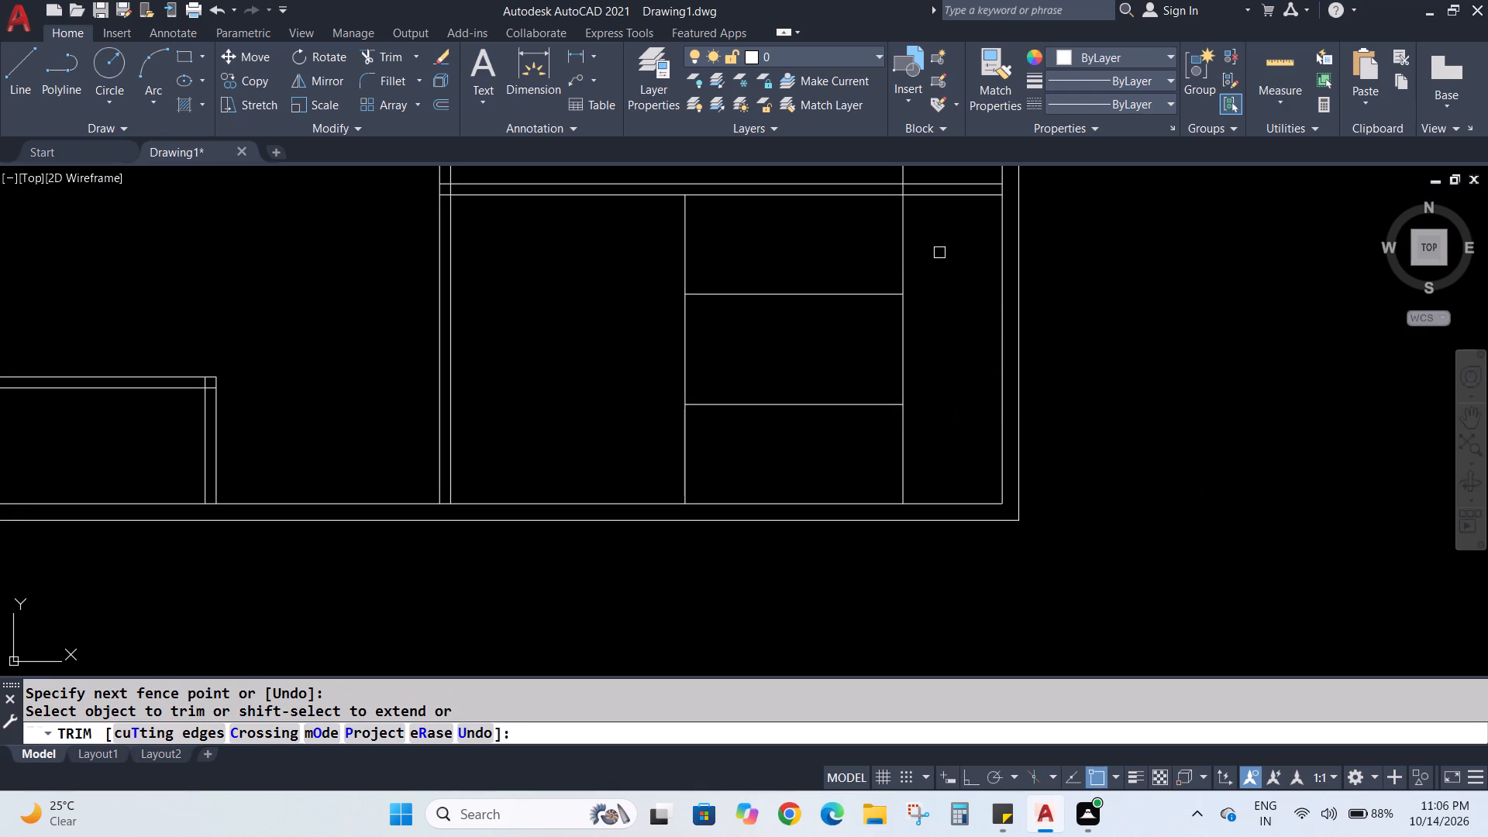
scroll(902, 185, "up", 3)
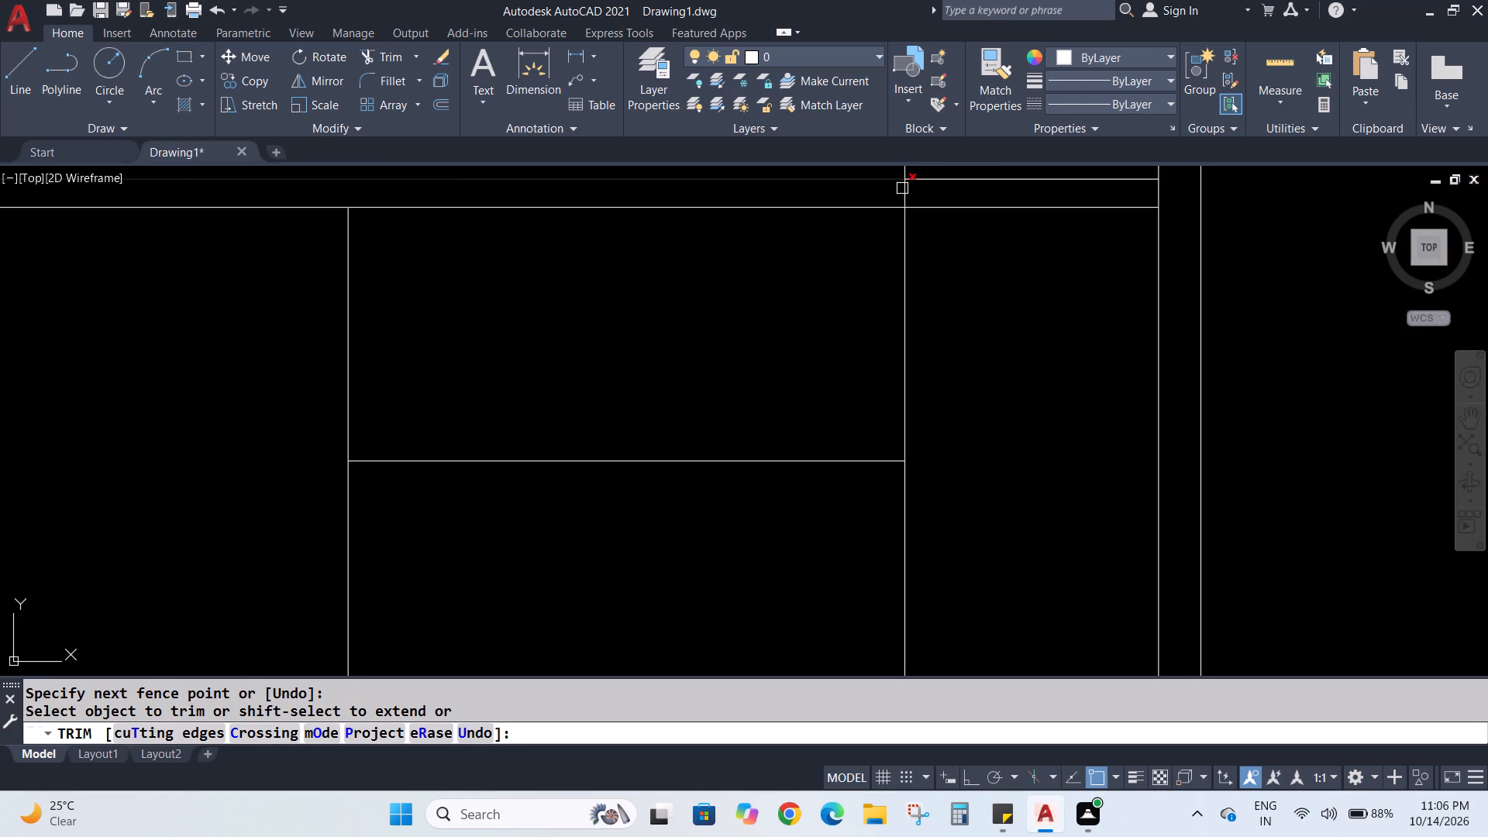
left_click(903, 194)
scroll(905, 197, "down", 3)
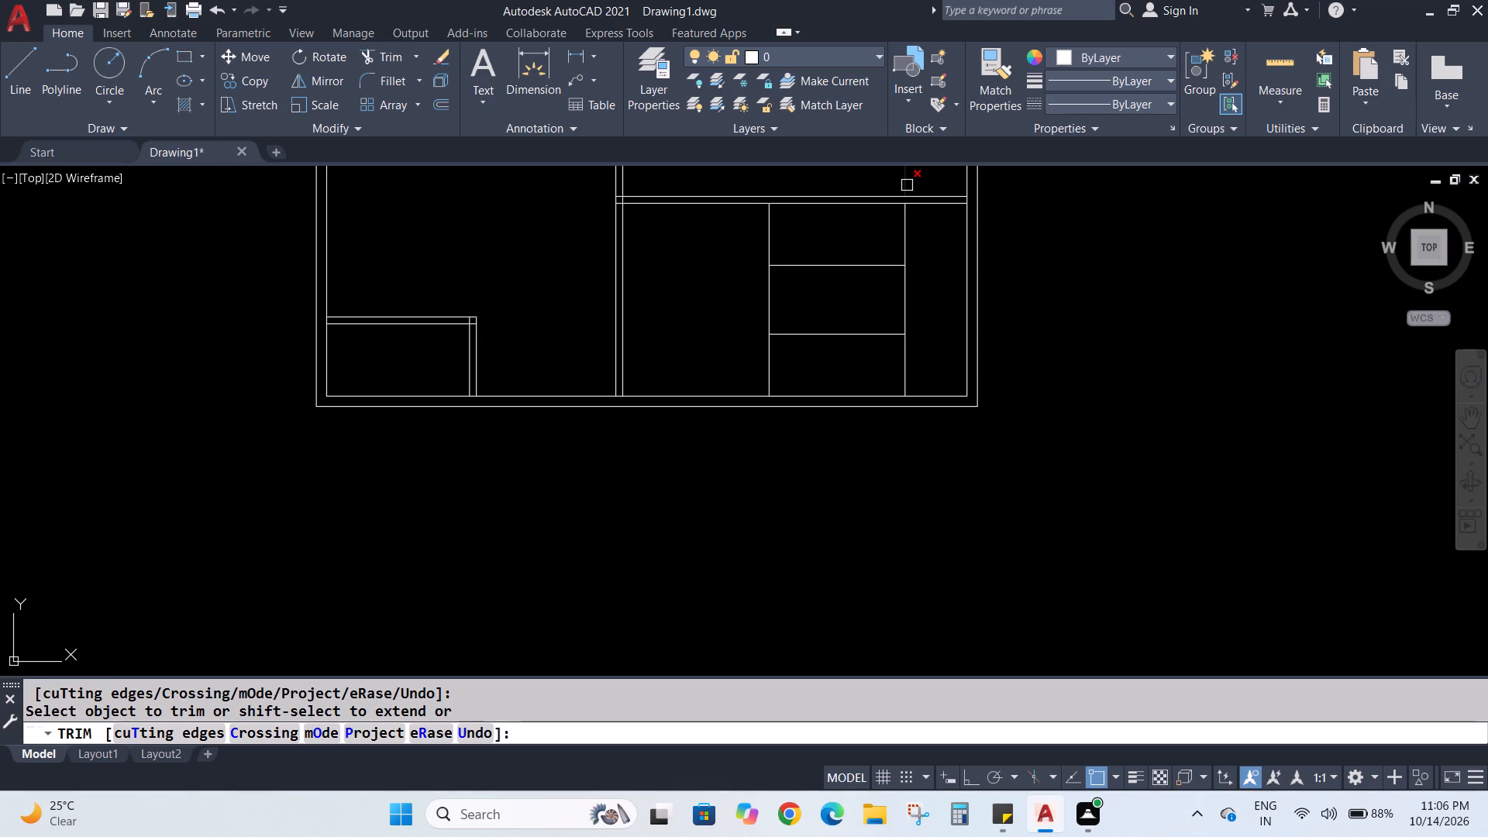
left_click(907, 185)
scroll(920, 219, "down", 2)
scroll(942, 278, "up", 3)
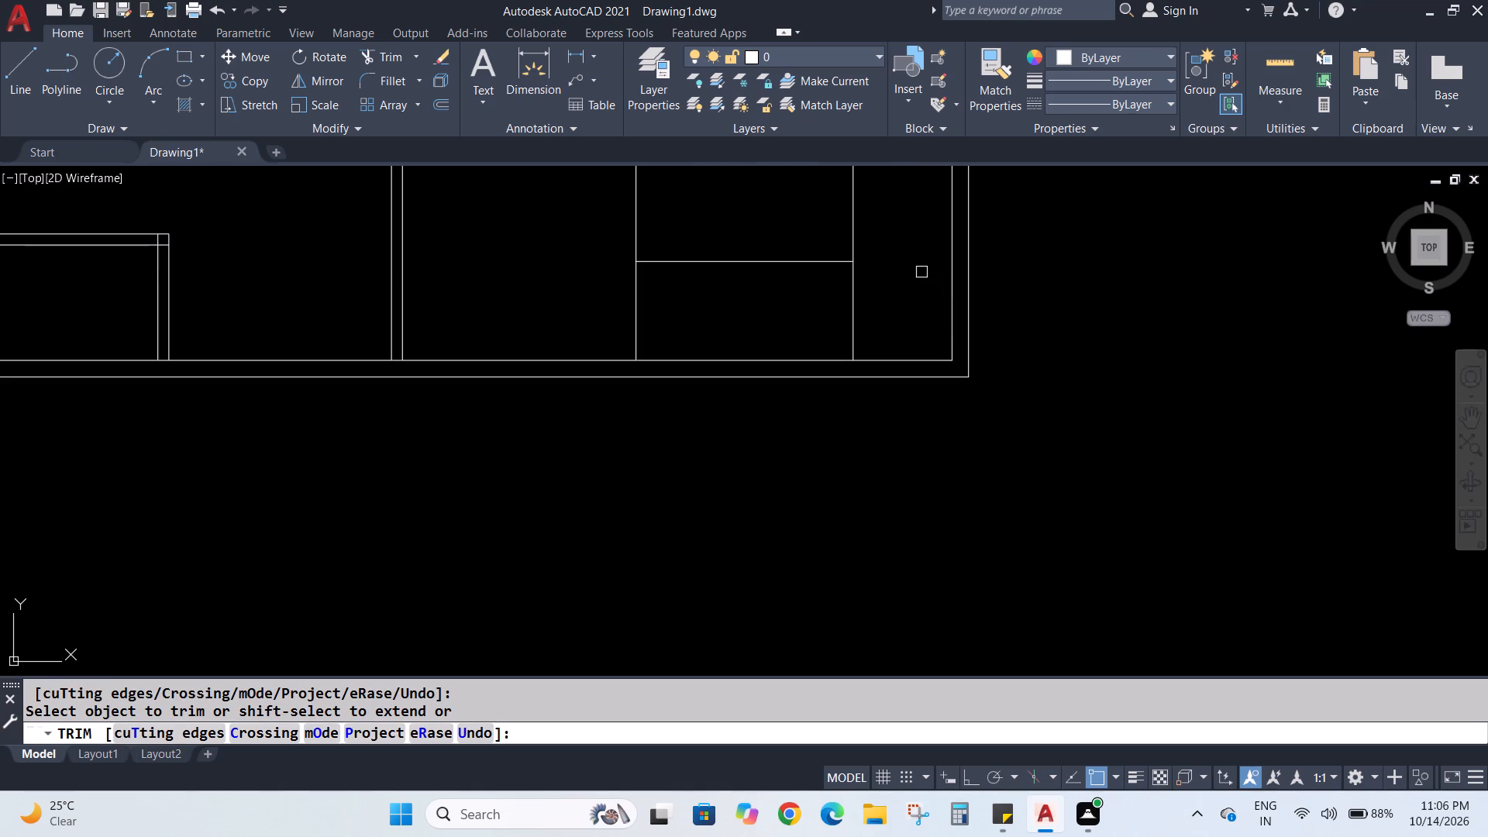
Trim the left vertical line between the two horizontal lines, leaving the gap between the upper and lower stair flights open.
middle_click_drag(913, 277, 945, 463)
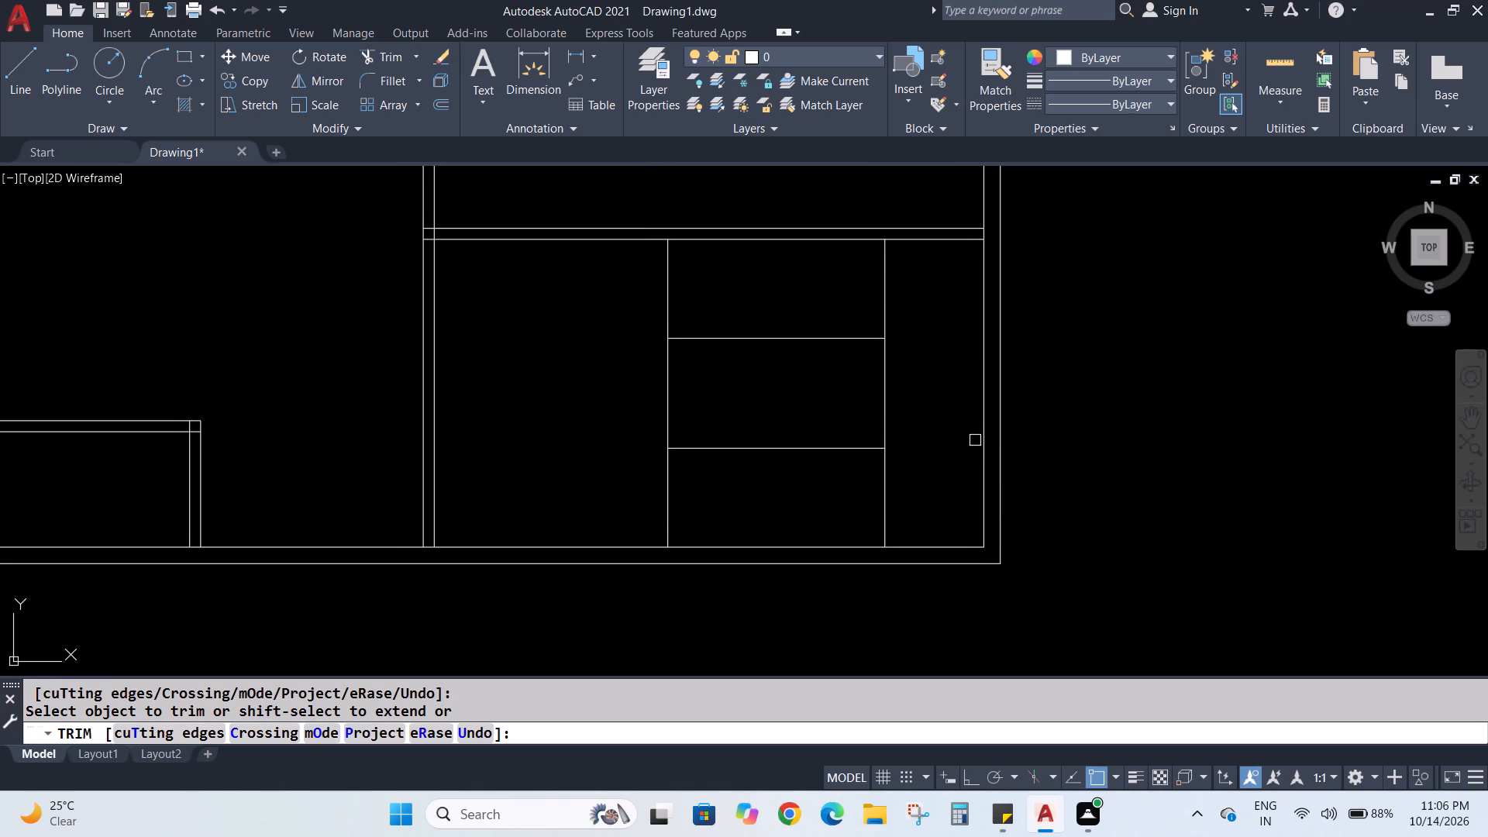
left_click(670, 379)
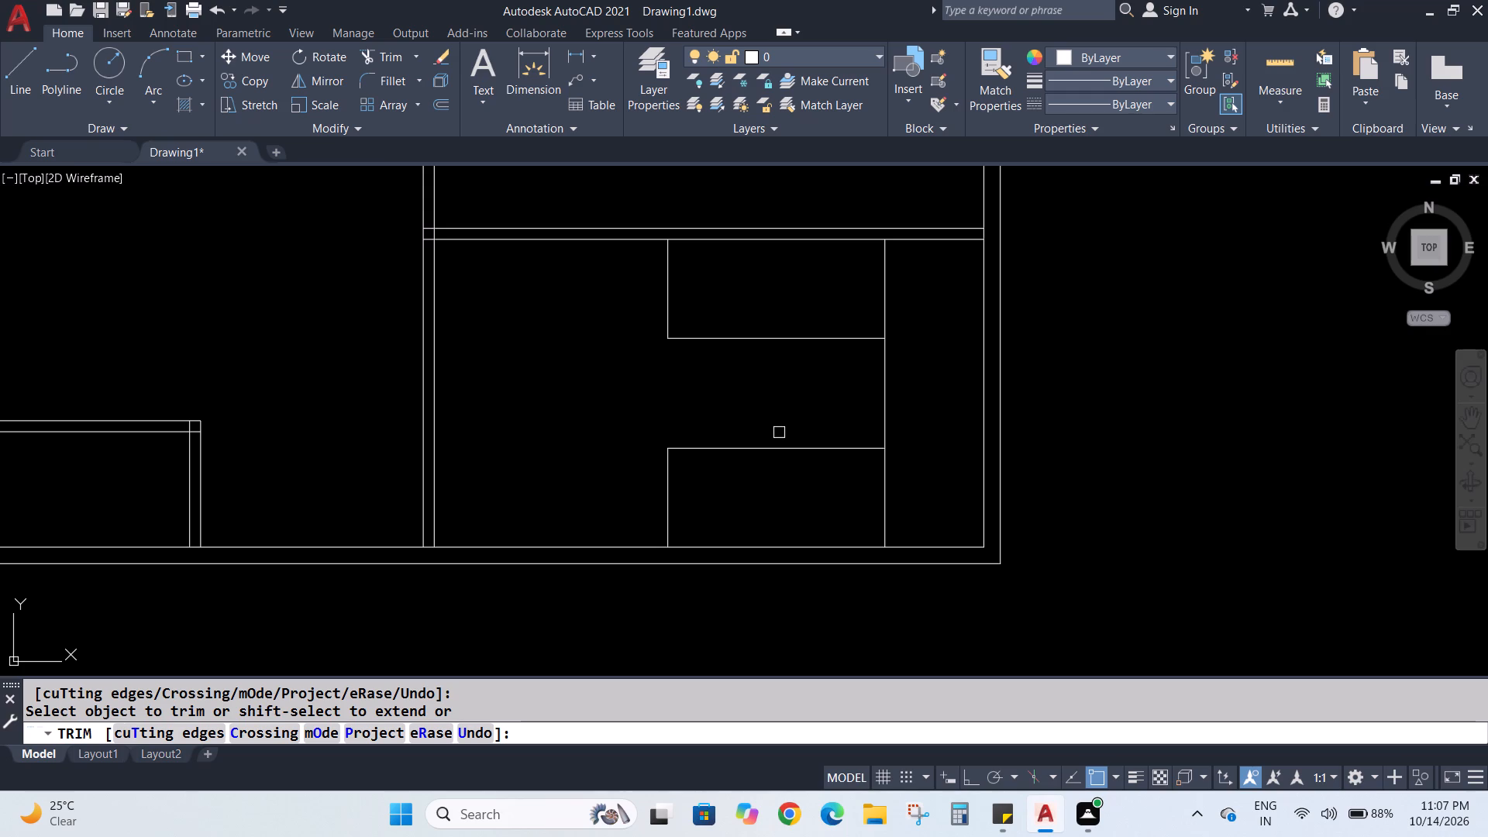
key("Escape")
key("Escape")
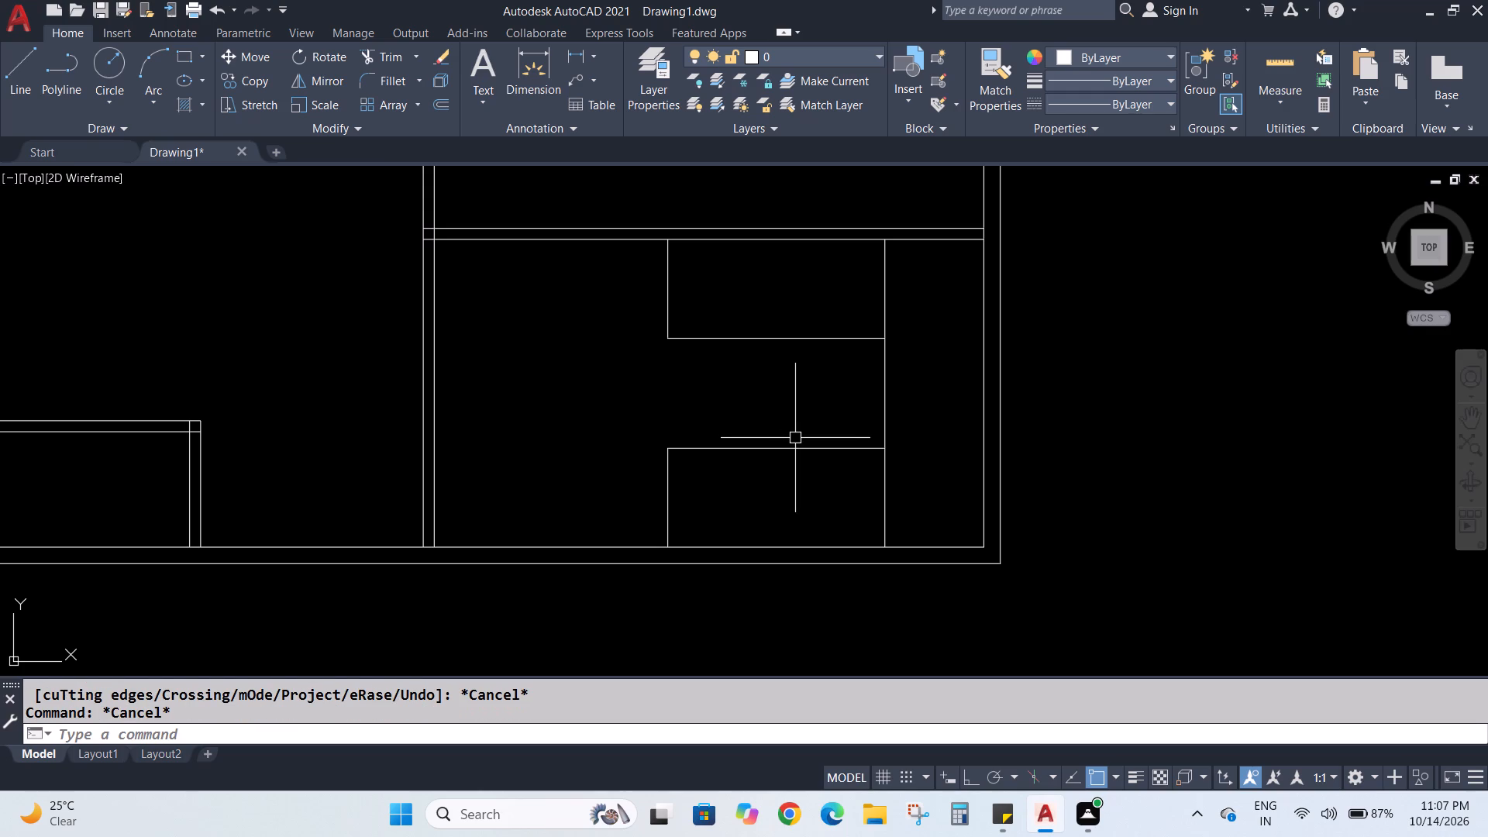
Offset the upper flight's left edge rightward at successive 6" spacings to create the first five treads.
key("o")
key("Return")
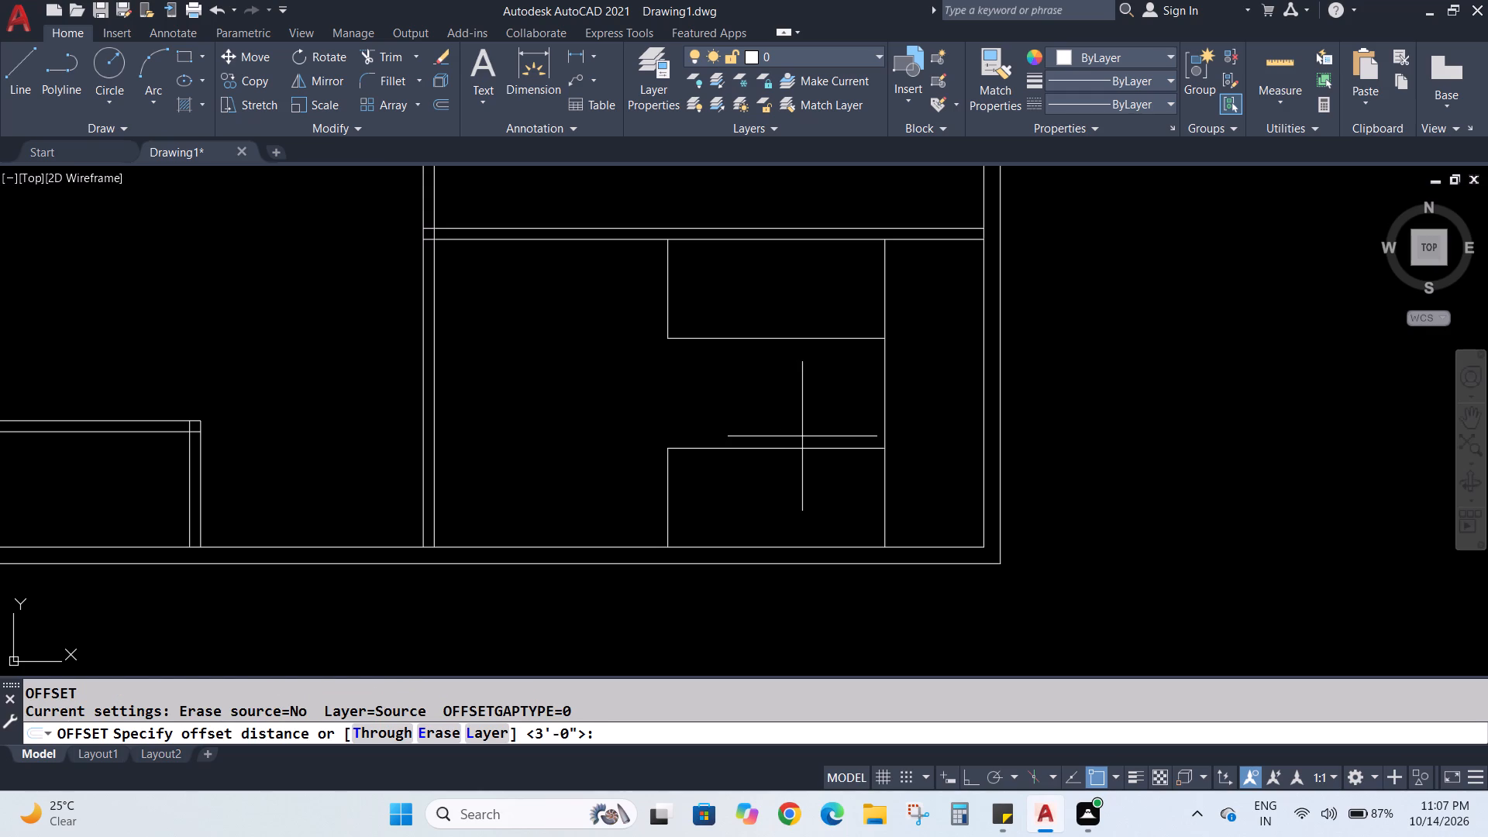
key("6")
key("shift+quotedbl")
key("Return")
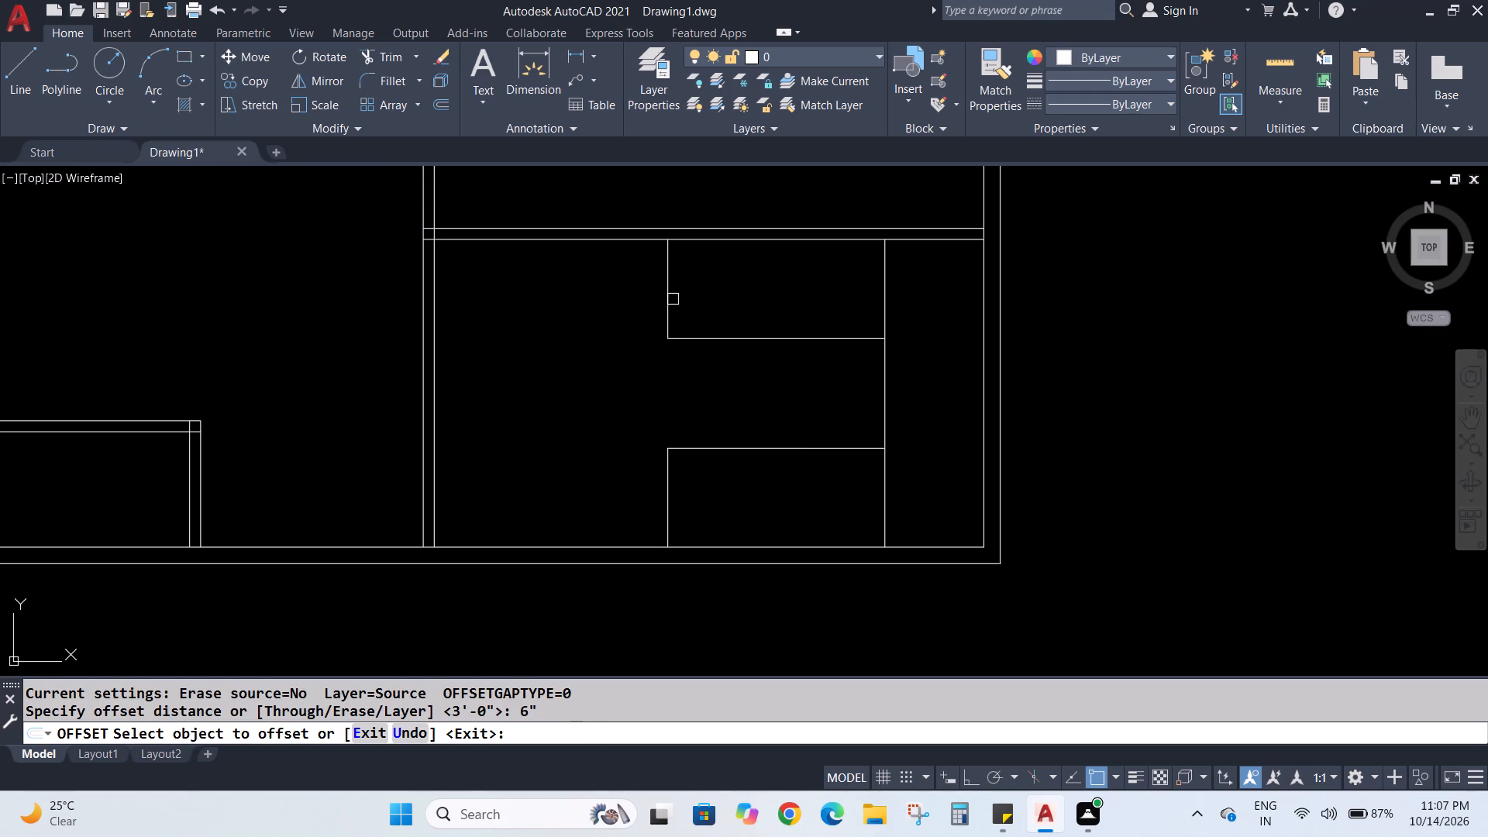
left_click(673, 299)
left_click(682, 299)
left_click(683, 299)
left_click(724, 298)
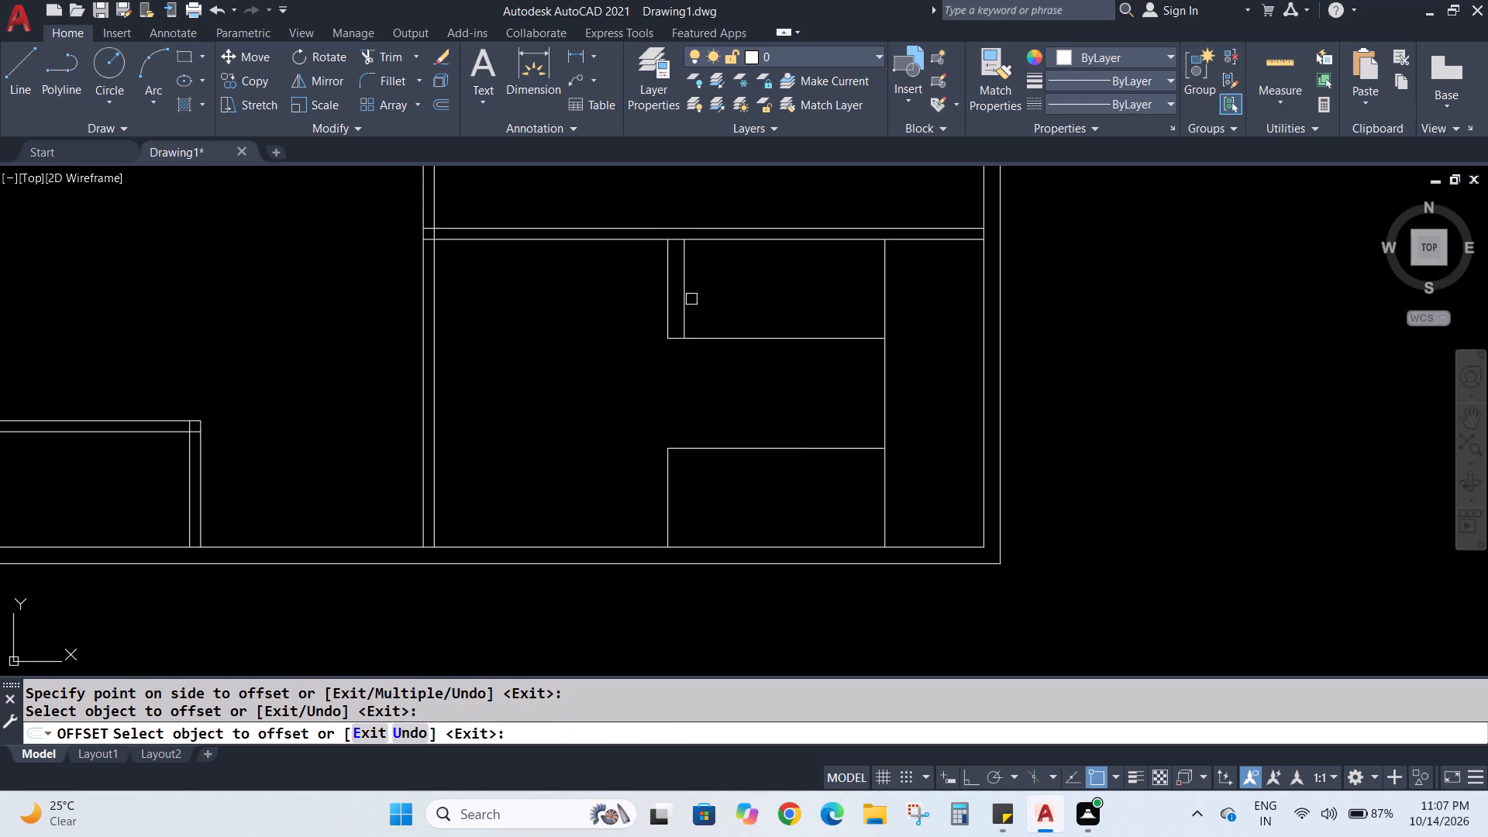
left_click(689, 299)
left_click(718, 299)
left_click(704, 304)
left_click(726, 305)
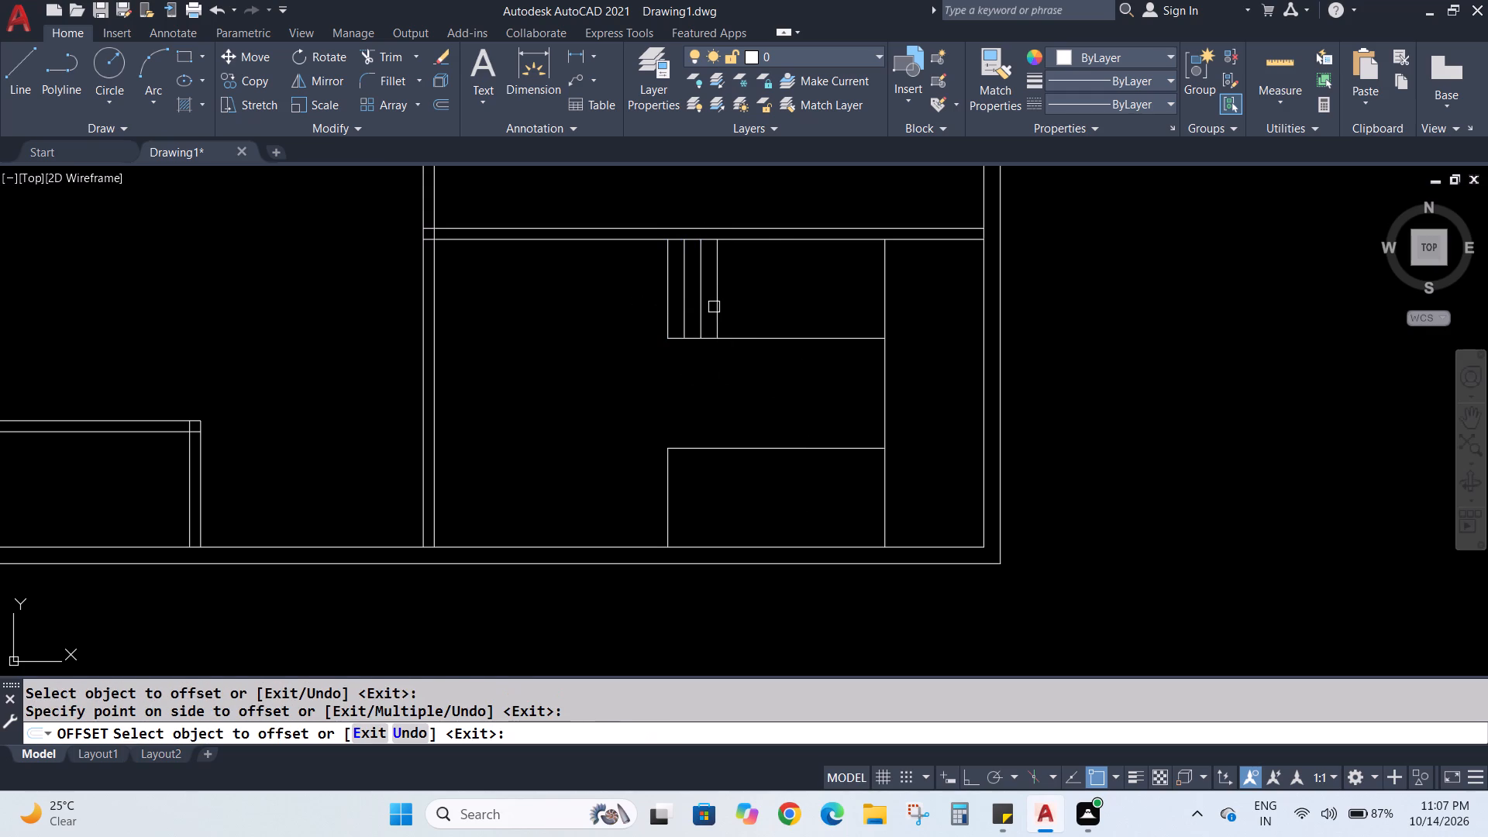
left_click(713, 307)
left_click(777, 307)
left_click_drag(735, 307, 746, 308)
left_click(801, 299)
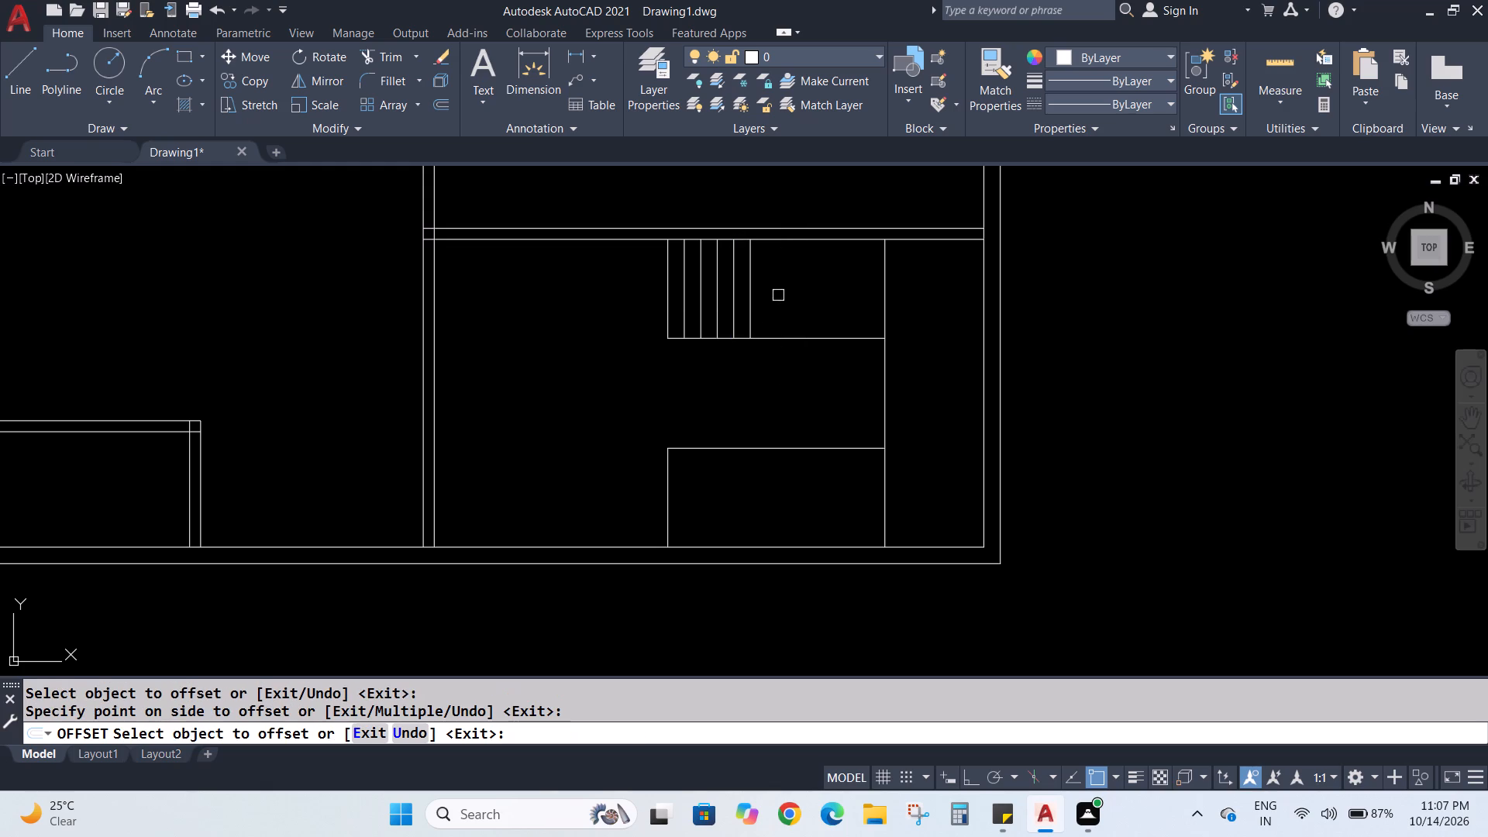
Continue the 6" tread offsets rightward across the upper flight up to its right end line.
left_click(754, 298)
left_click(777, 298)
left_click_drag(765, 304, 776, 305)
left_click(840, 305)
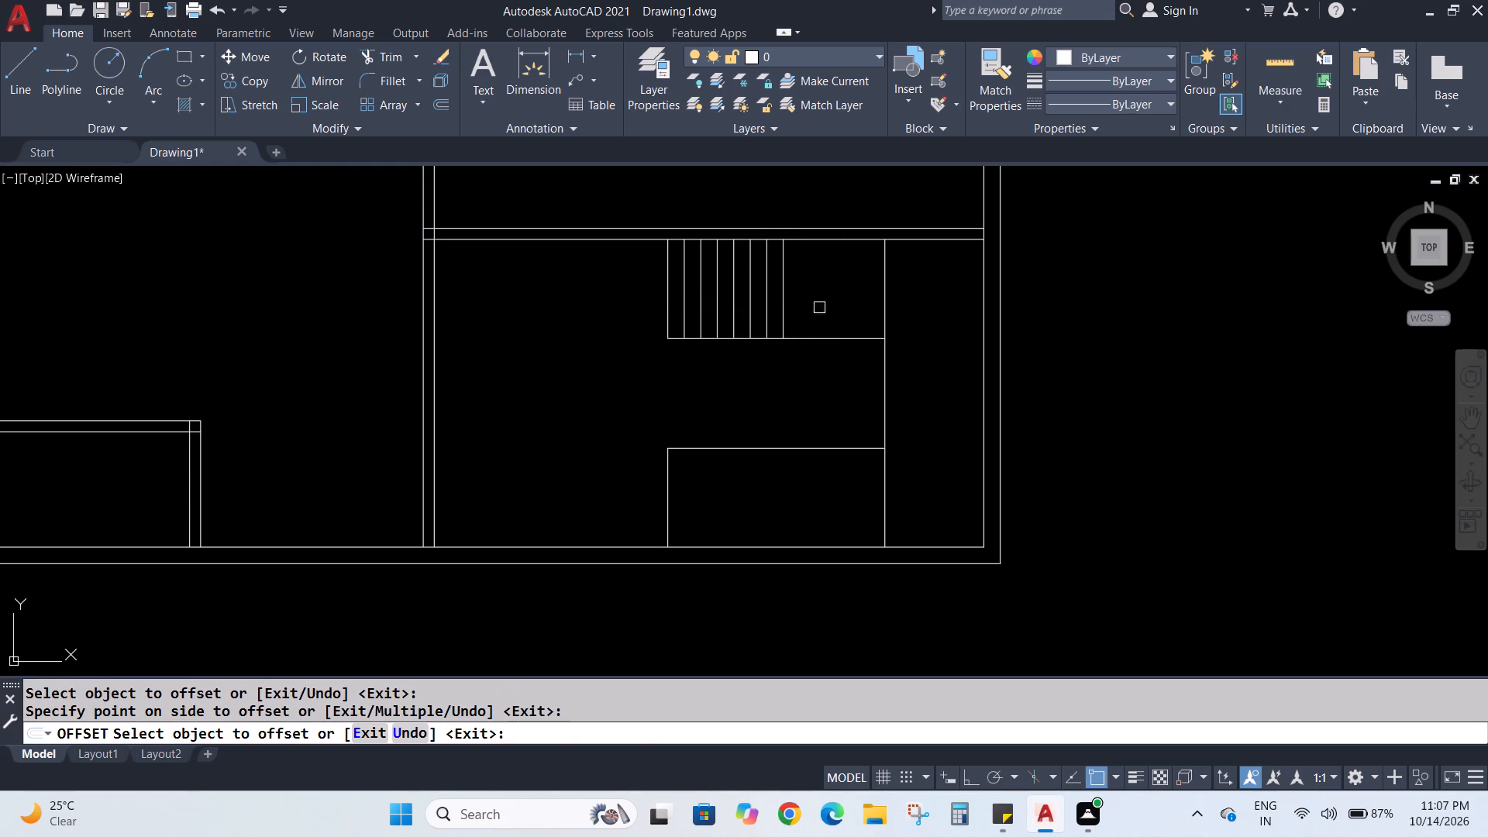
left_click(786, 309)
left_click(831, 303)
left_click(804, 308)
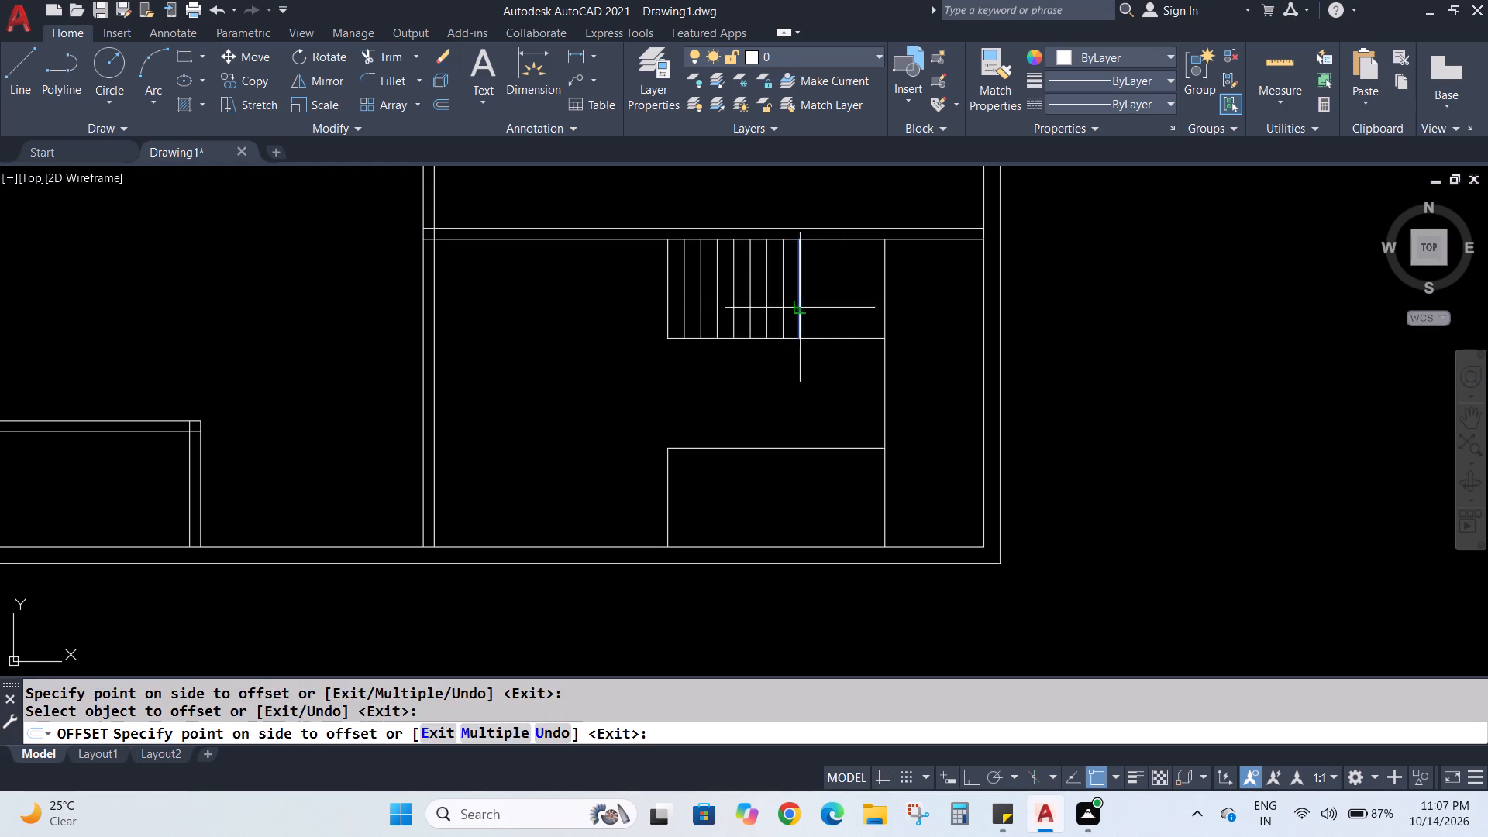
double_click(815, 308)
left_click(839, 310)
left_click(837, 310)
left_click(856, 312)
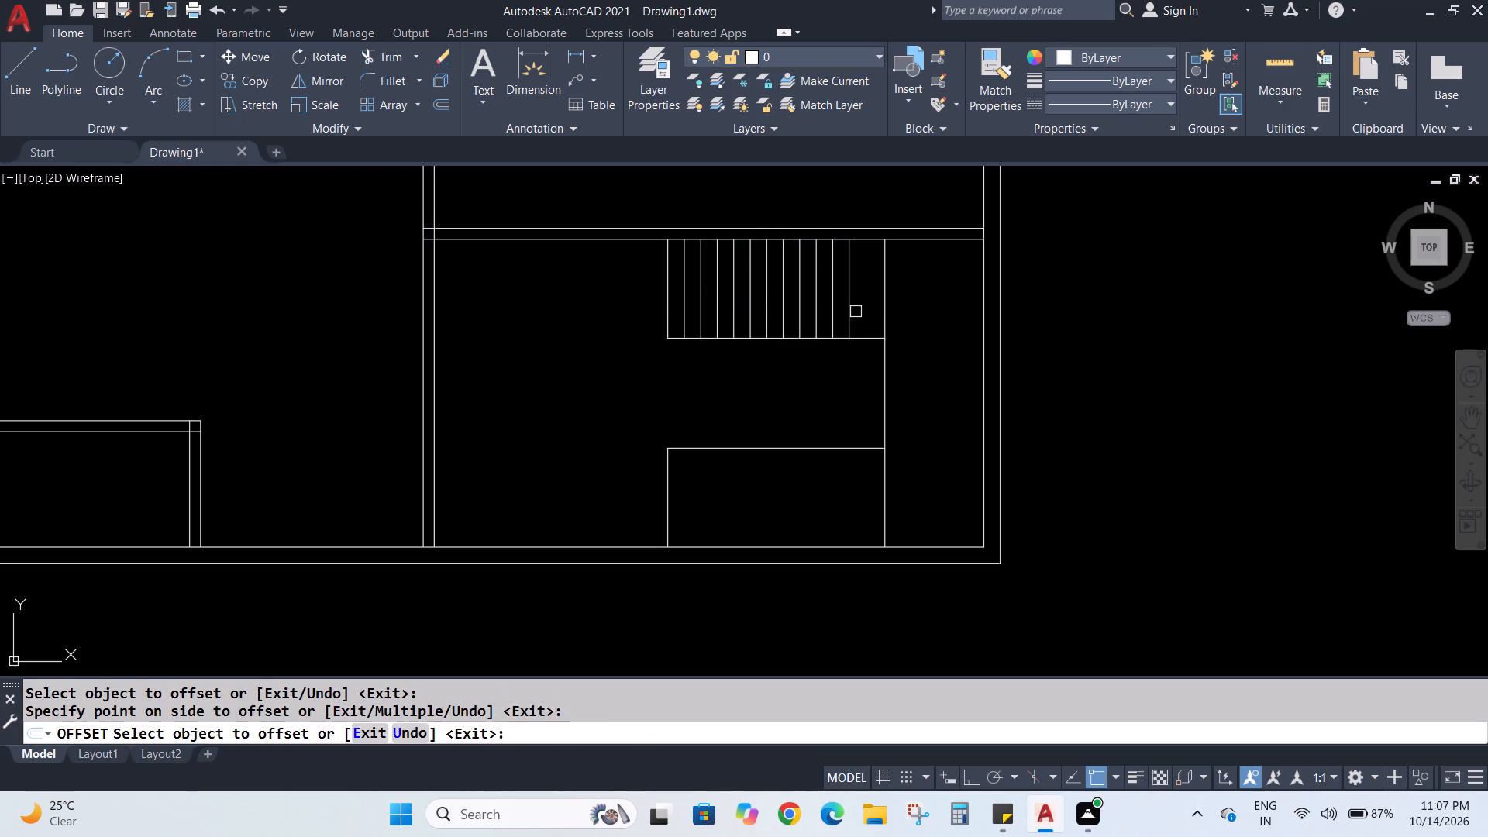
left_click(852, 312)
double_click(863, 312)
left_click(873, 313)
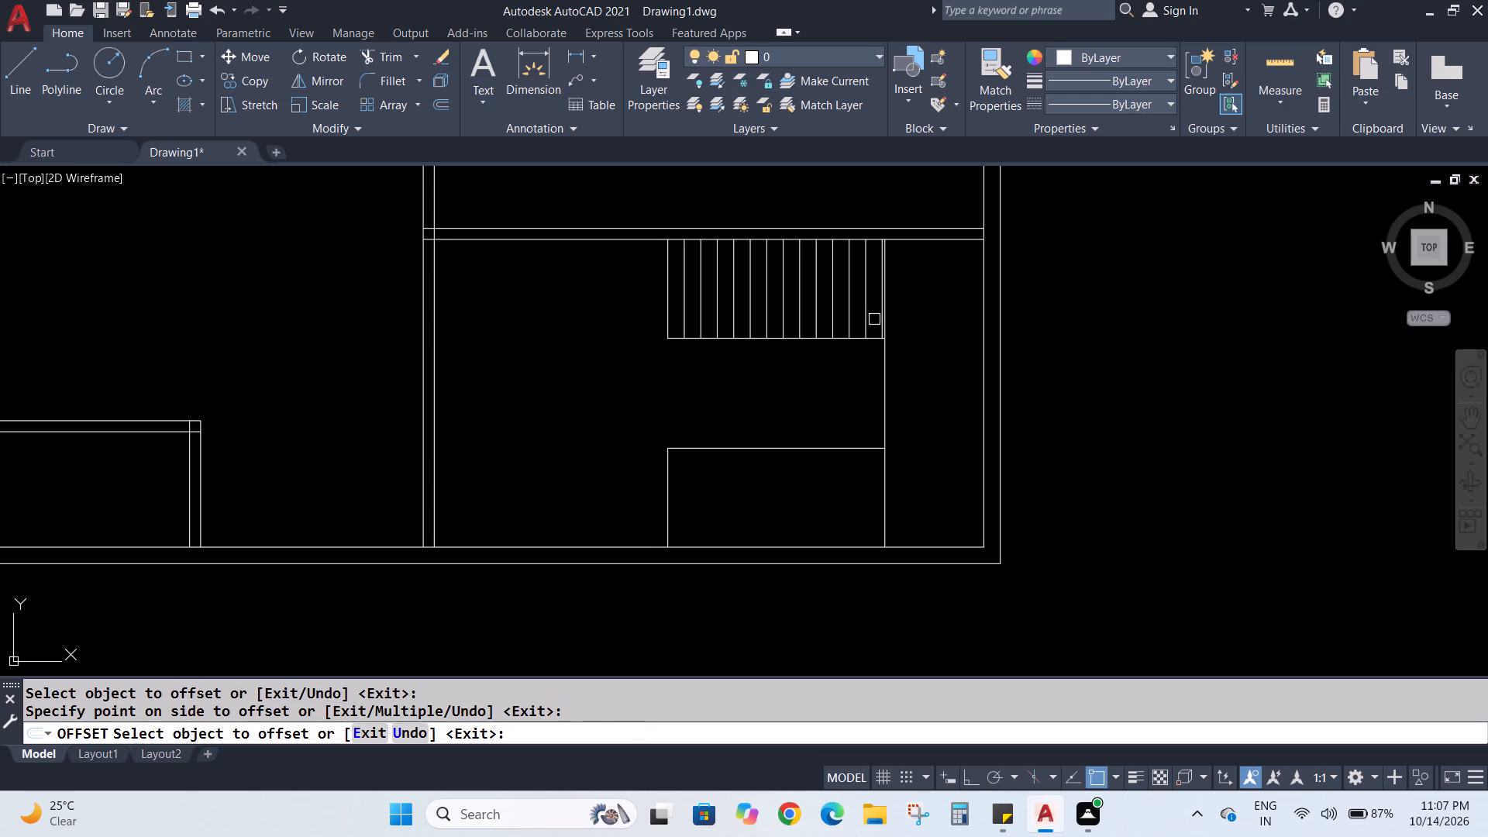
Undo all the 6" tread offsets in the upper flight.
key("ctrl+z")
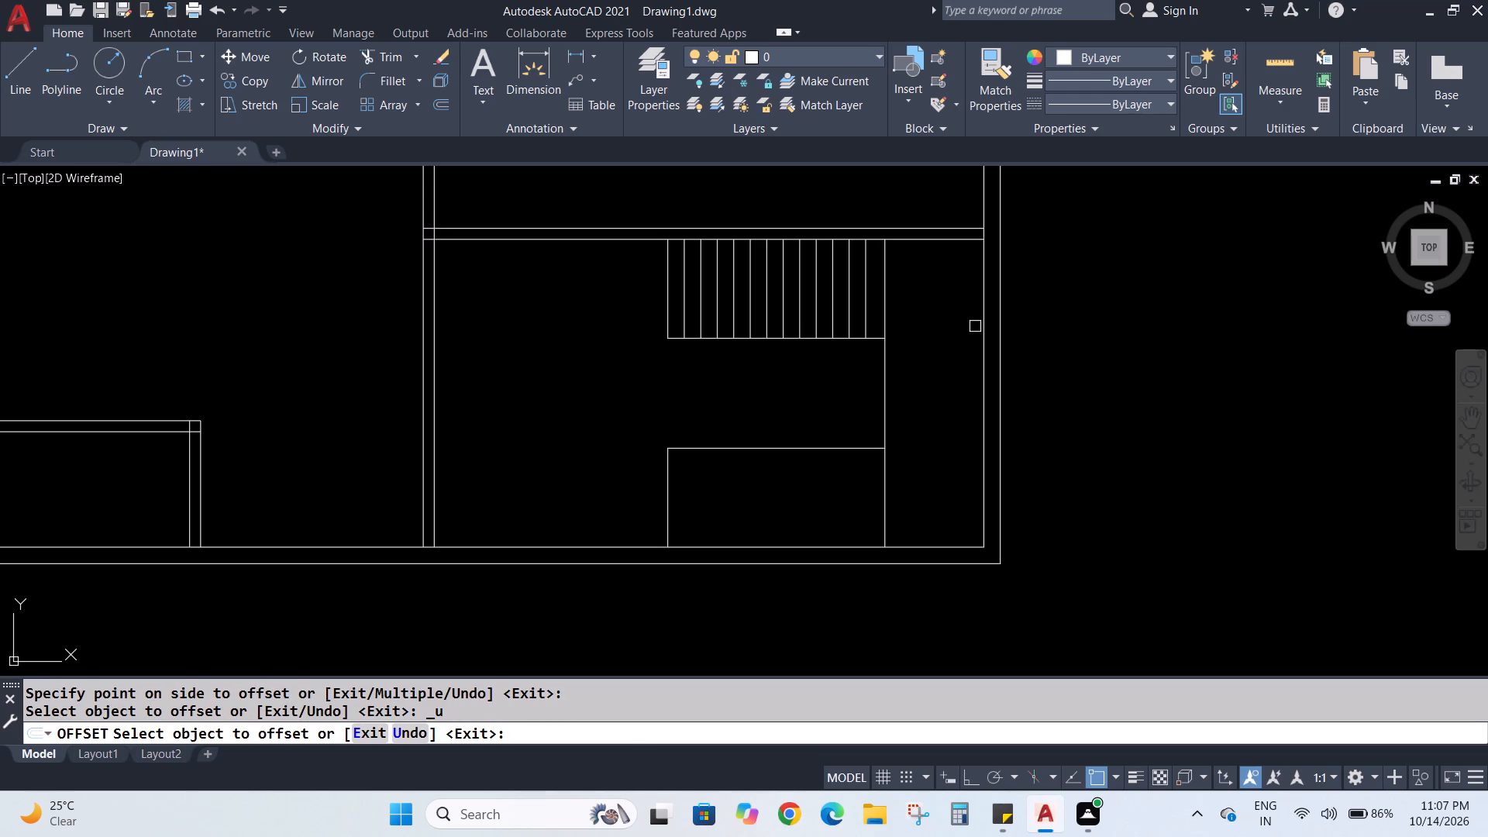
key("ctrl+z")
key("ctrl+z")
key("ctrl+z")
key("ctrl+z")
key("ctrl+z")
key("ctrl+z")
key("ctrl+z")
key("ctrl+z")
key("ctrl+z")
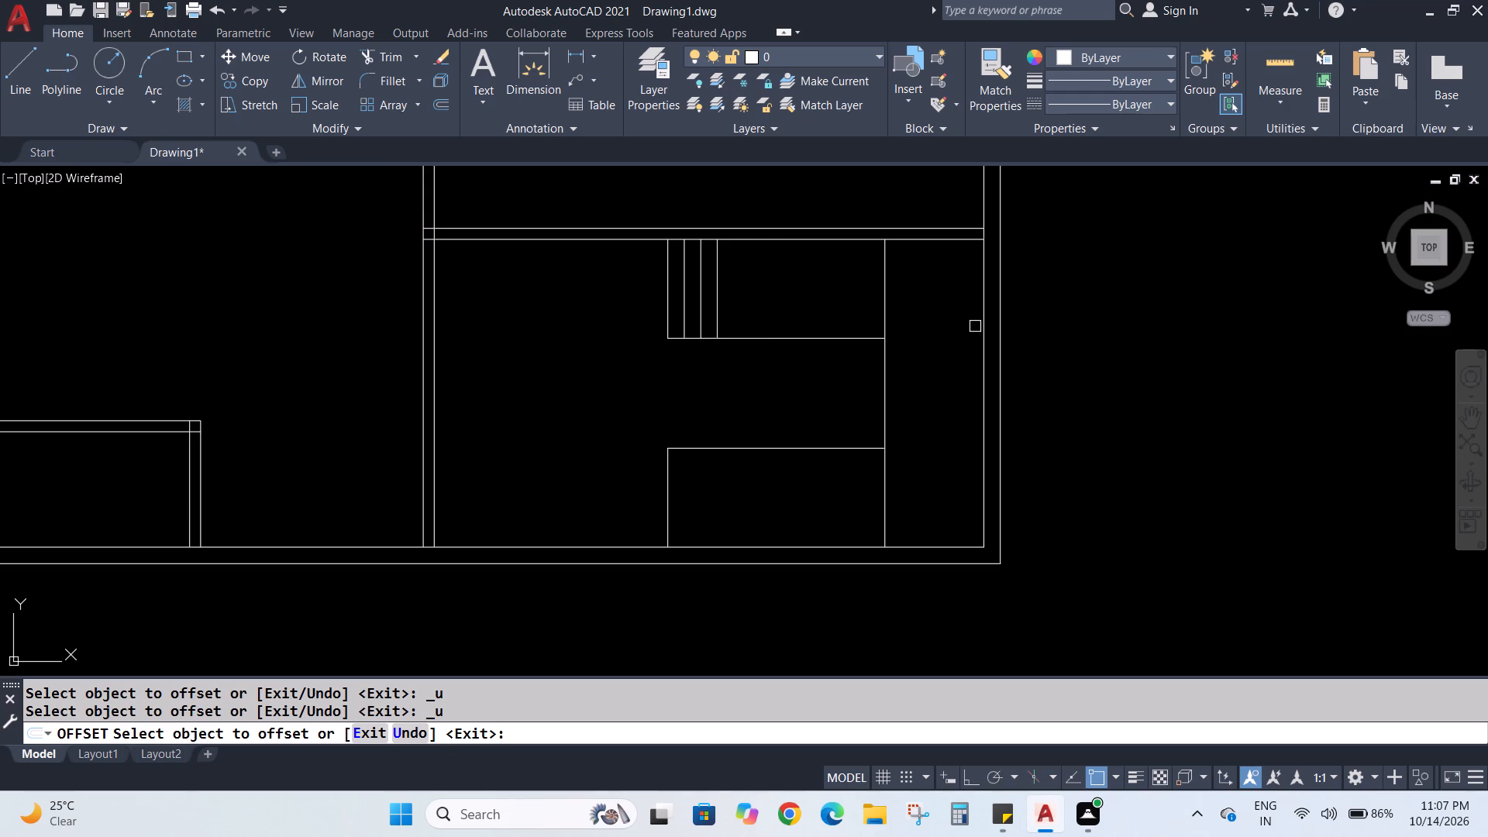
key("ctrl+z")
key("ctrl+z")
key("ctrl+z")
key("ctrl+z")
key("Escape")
Offset the upper flight's left edge rightward at successive 8" spacings to create the first four treads.
key("o")
key("Return")
key("8")
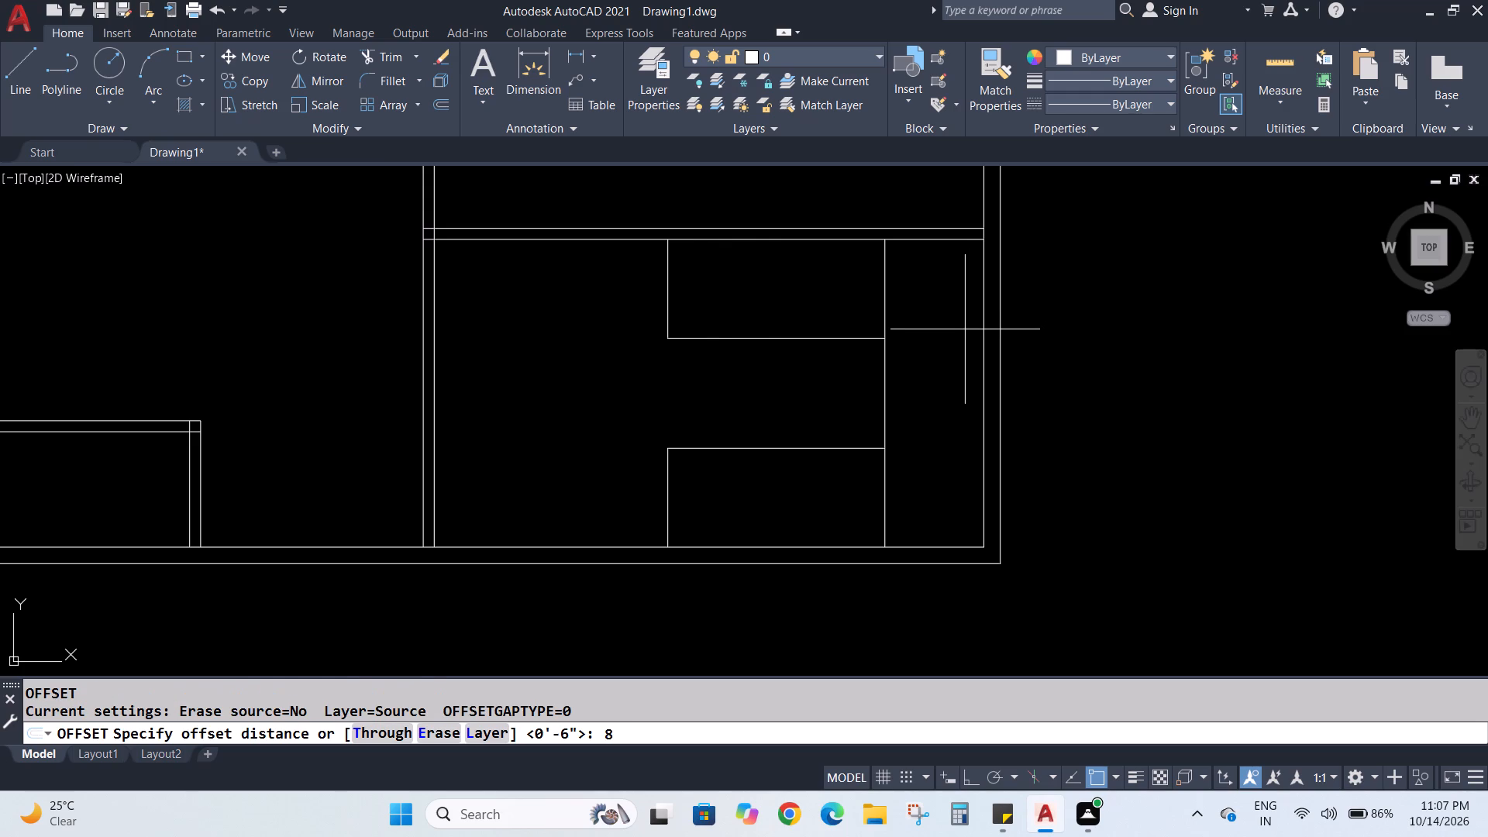
key("shift+quotedbl")
key("Return")
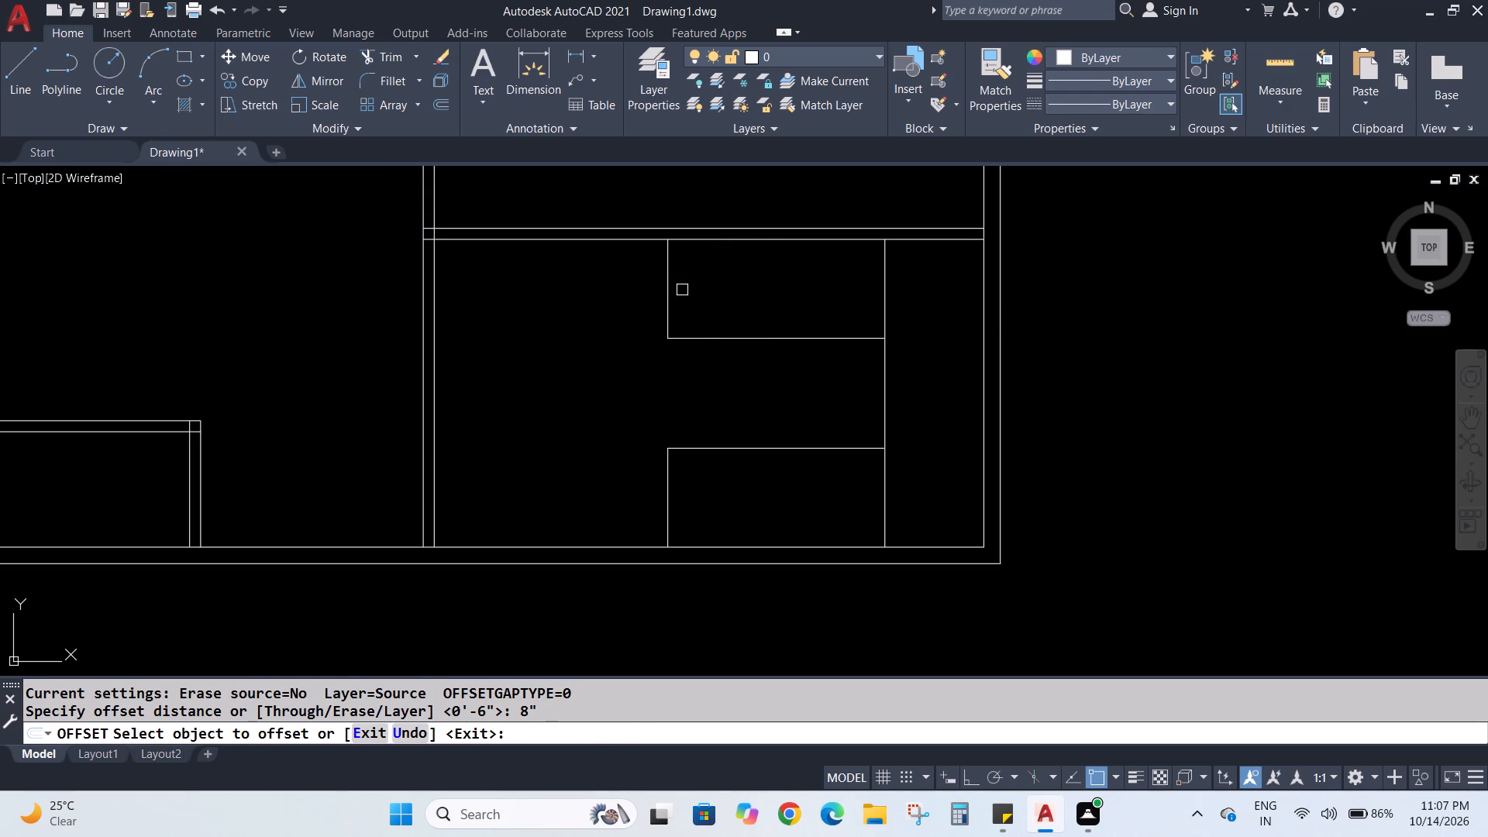
left_click(672, 290)
left_click(729, 290)
left_click(687, 291)
left_click(736, 288)
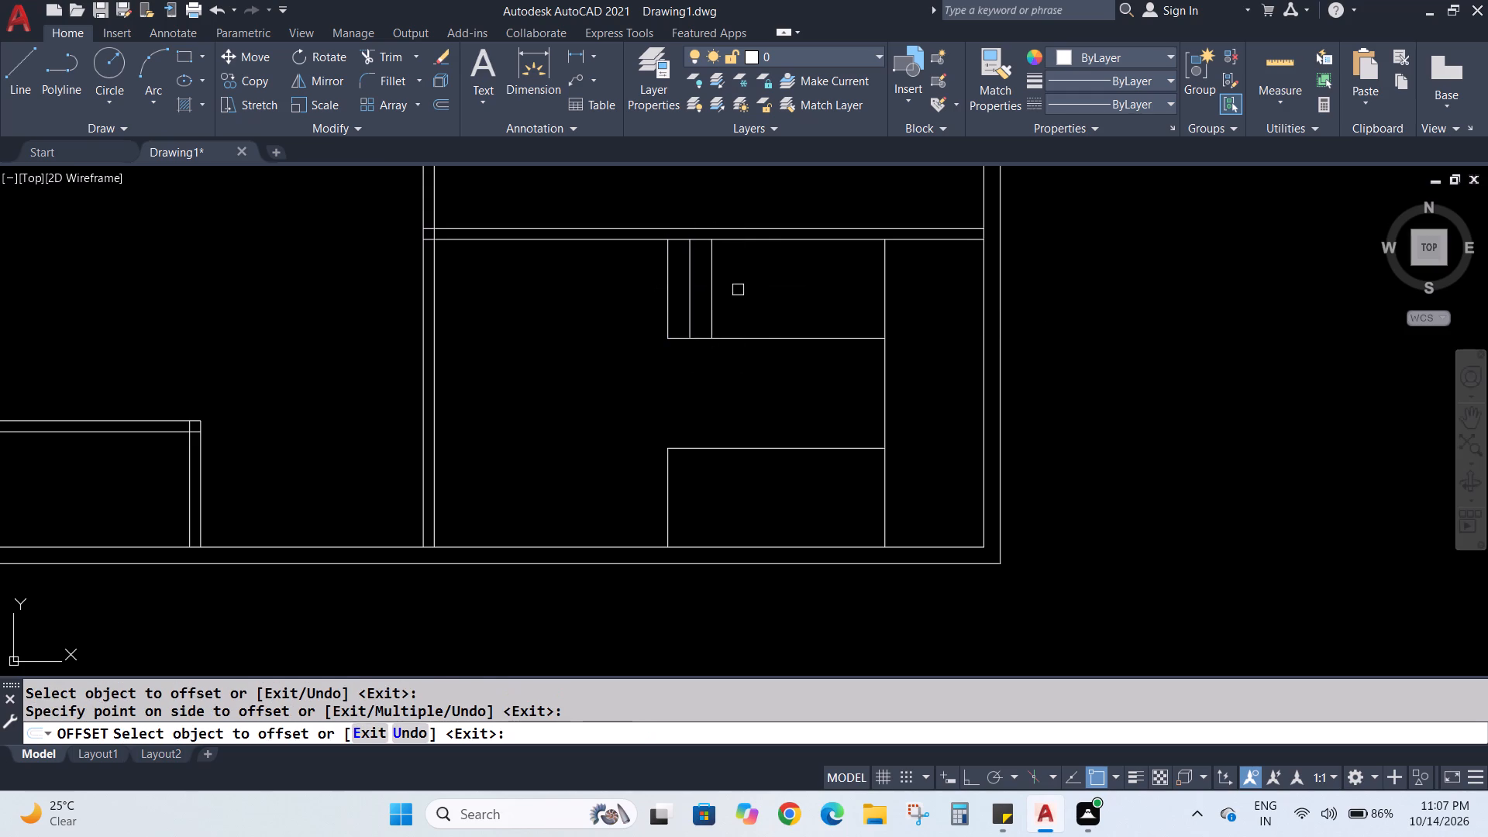
left_click(711, 295)
left_click(774, 291)
left_click(735, 294)
left_click(802, 292)
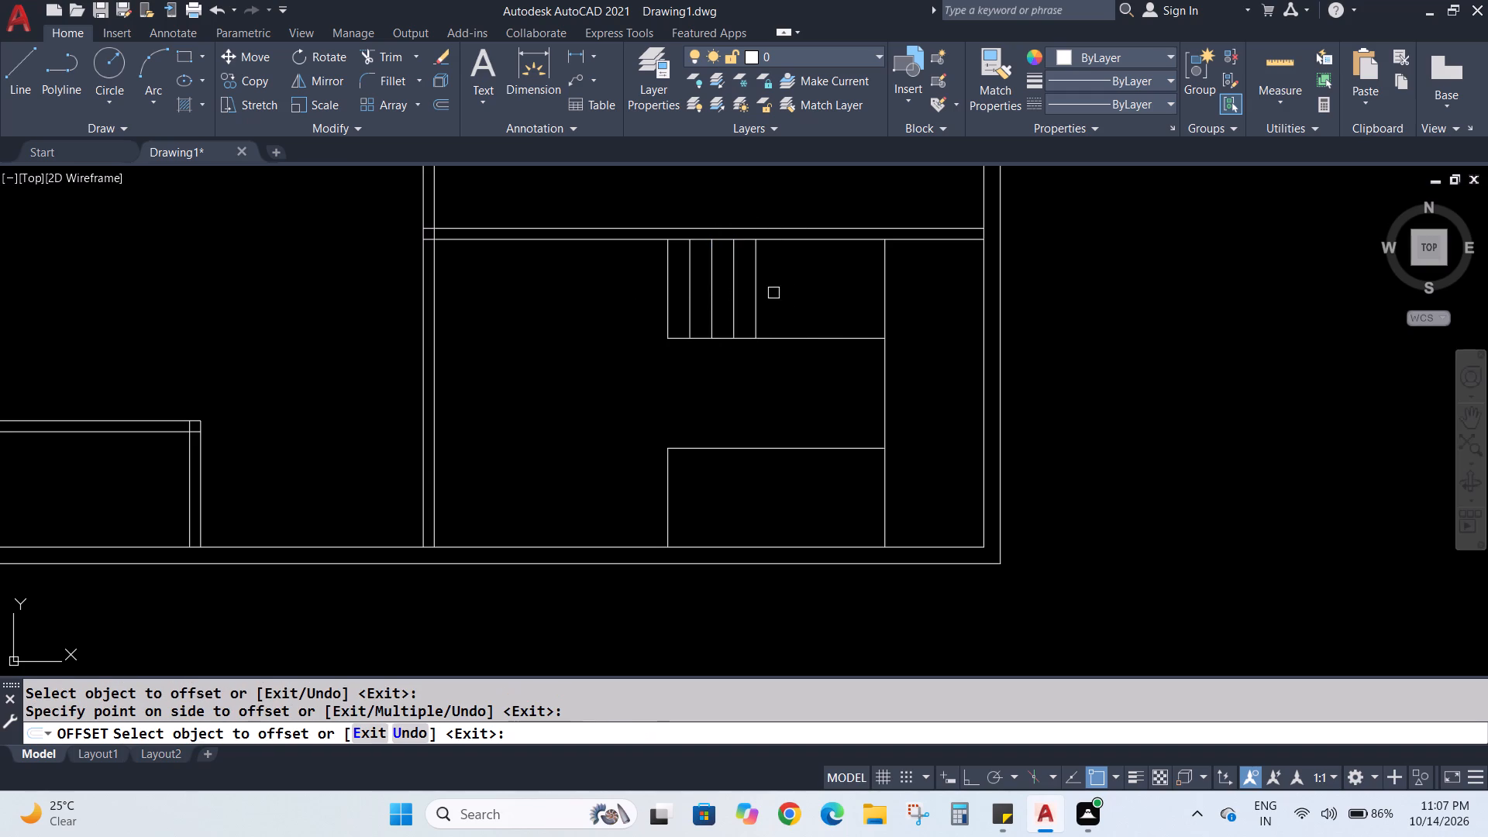
Continue the 8" offsets rightward from the fourth tread to add five more treads in the upper flight.
left_click(756, 297)
left_click(790, 293)
left_click(774, 296)
left_click(825, 296)
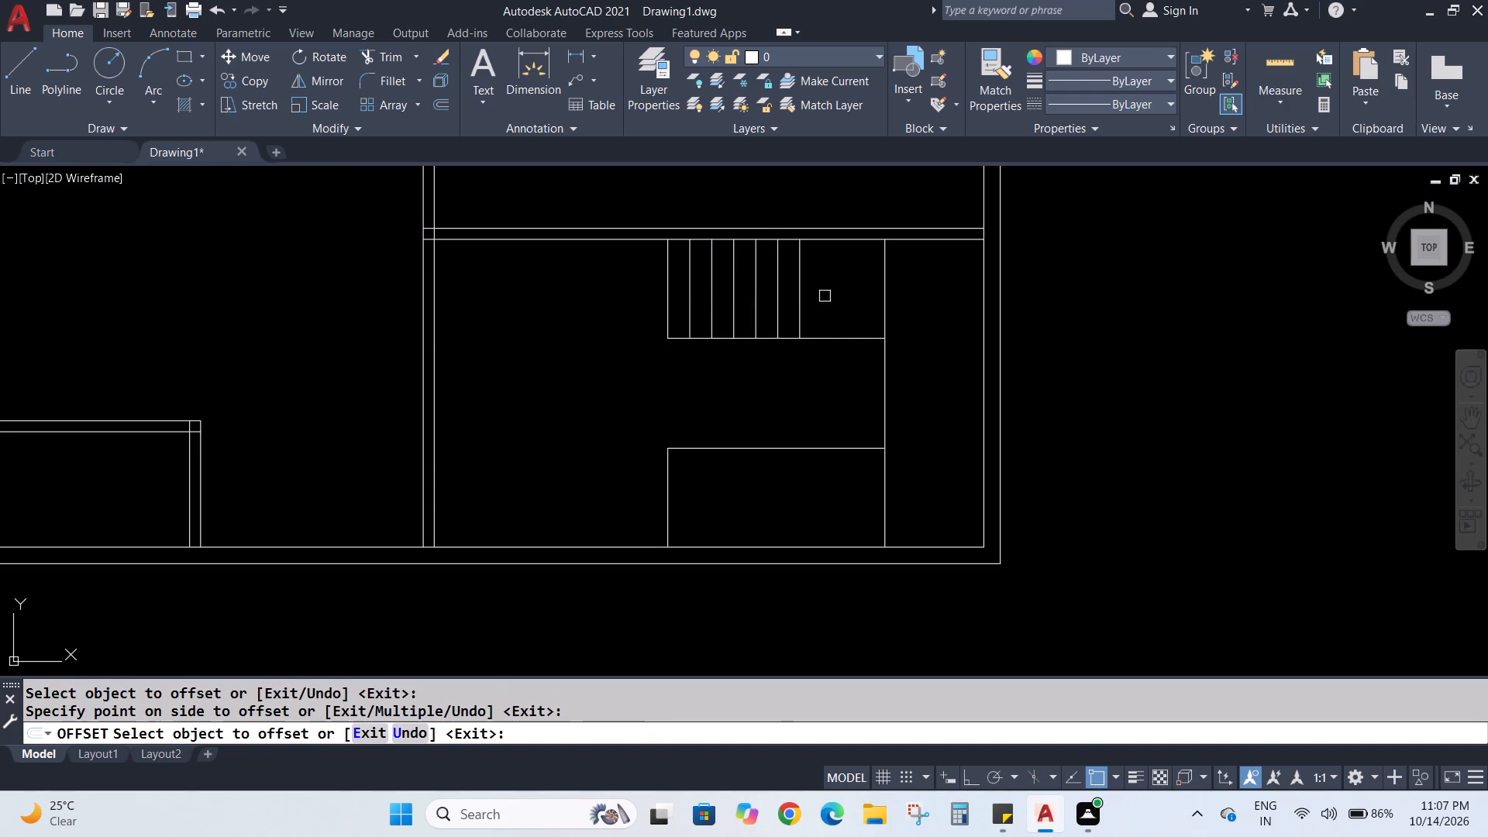
left_click(803, 299)
left_click(825, 298)
left_click(822, 298)
left_click(842, 298)
left_click_drag(842, 298, 846, 298)
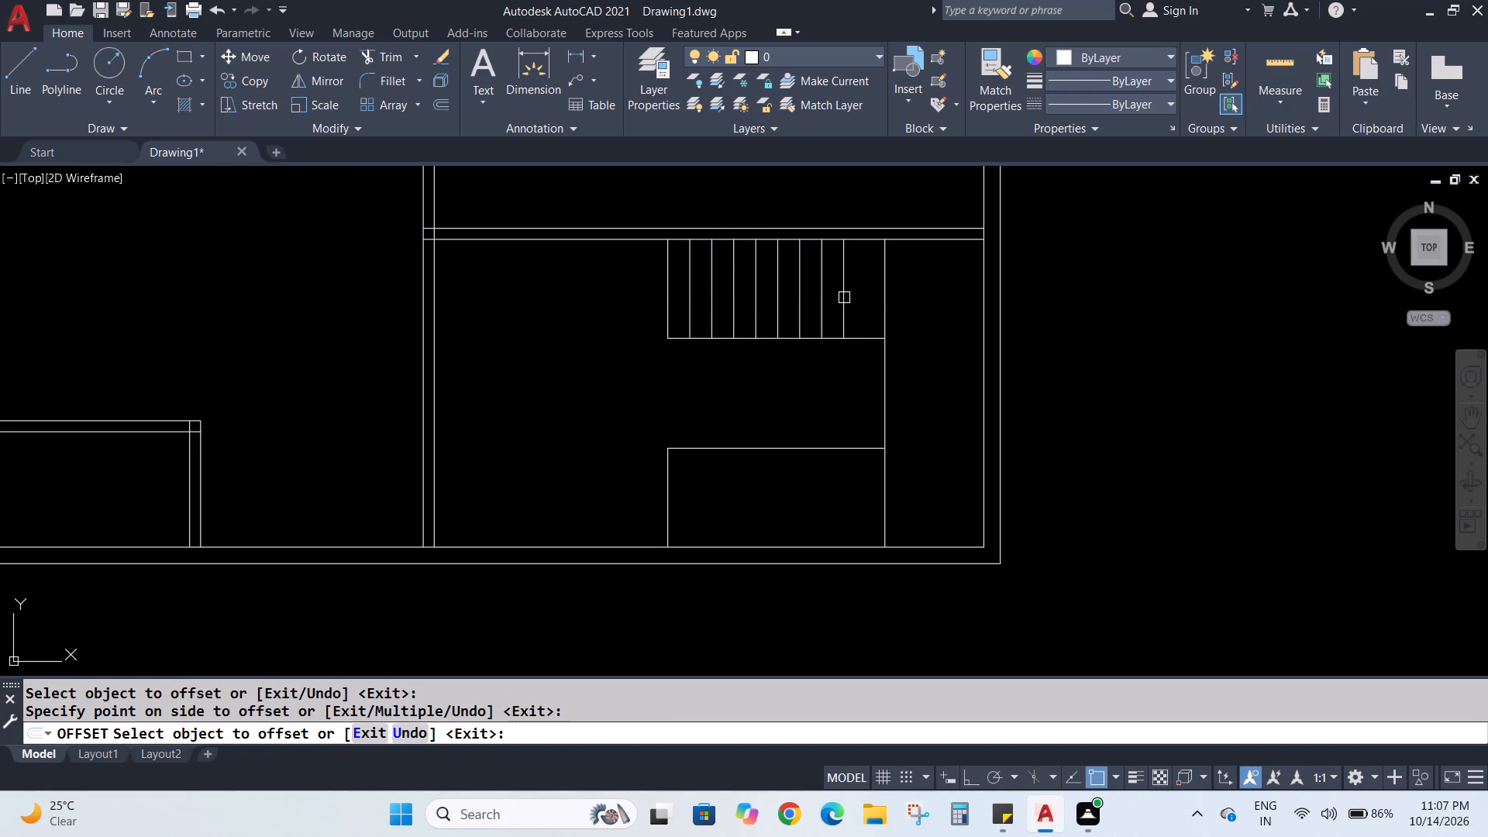
left_click_drag(846, 298, 849, 300)
left_click(870, 300)
left_click(845, 301)
left_click(862, 296)
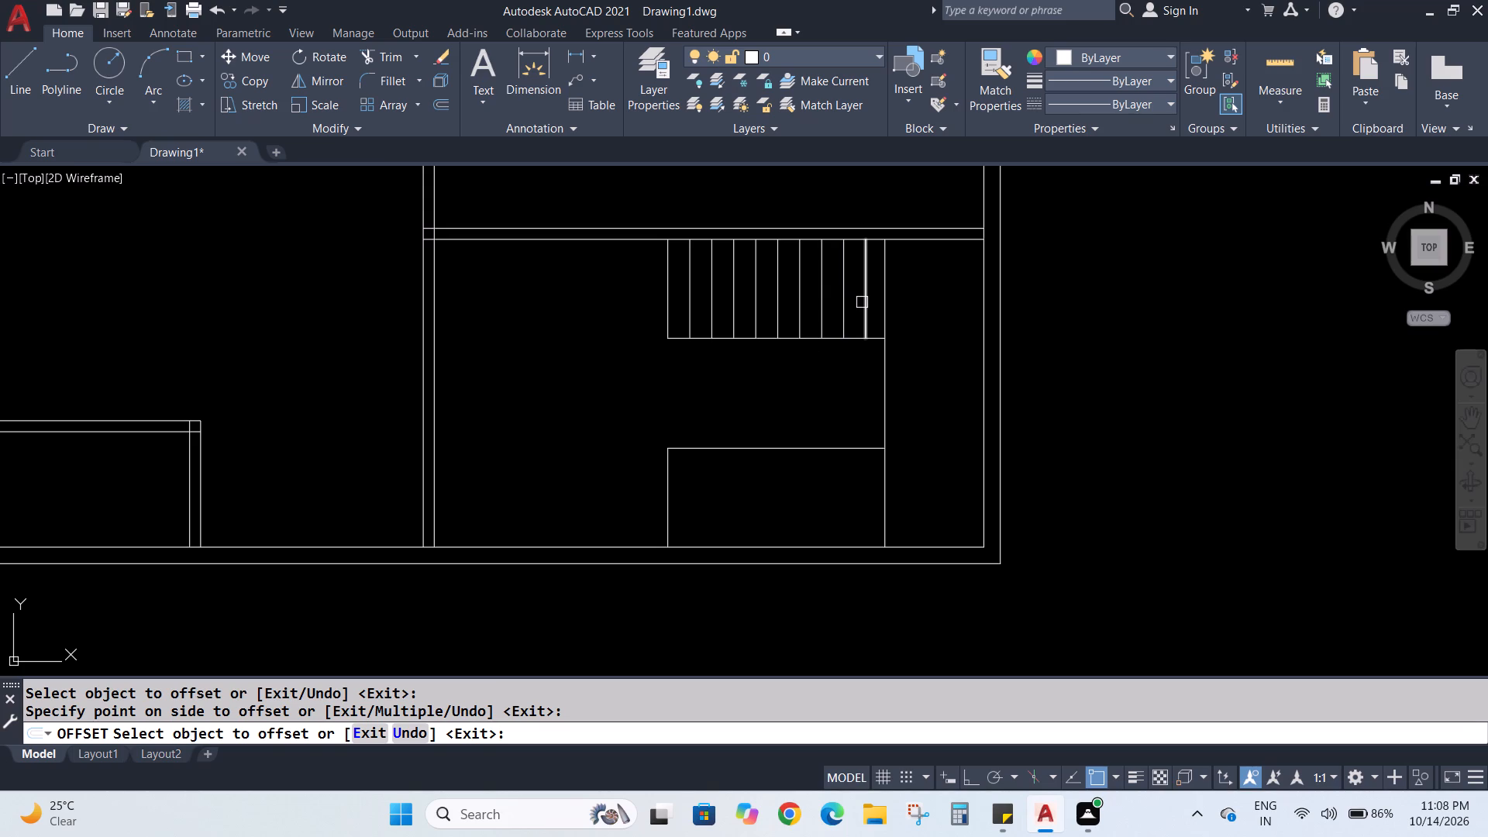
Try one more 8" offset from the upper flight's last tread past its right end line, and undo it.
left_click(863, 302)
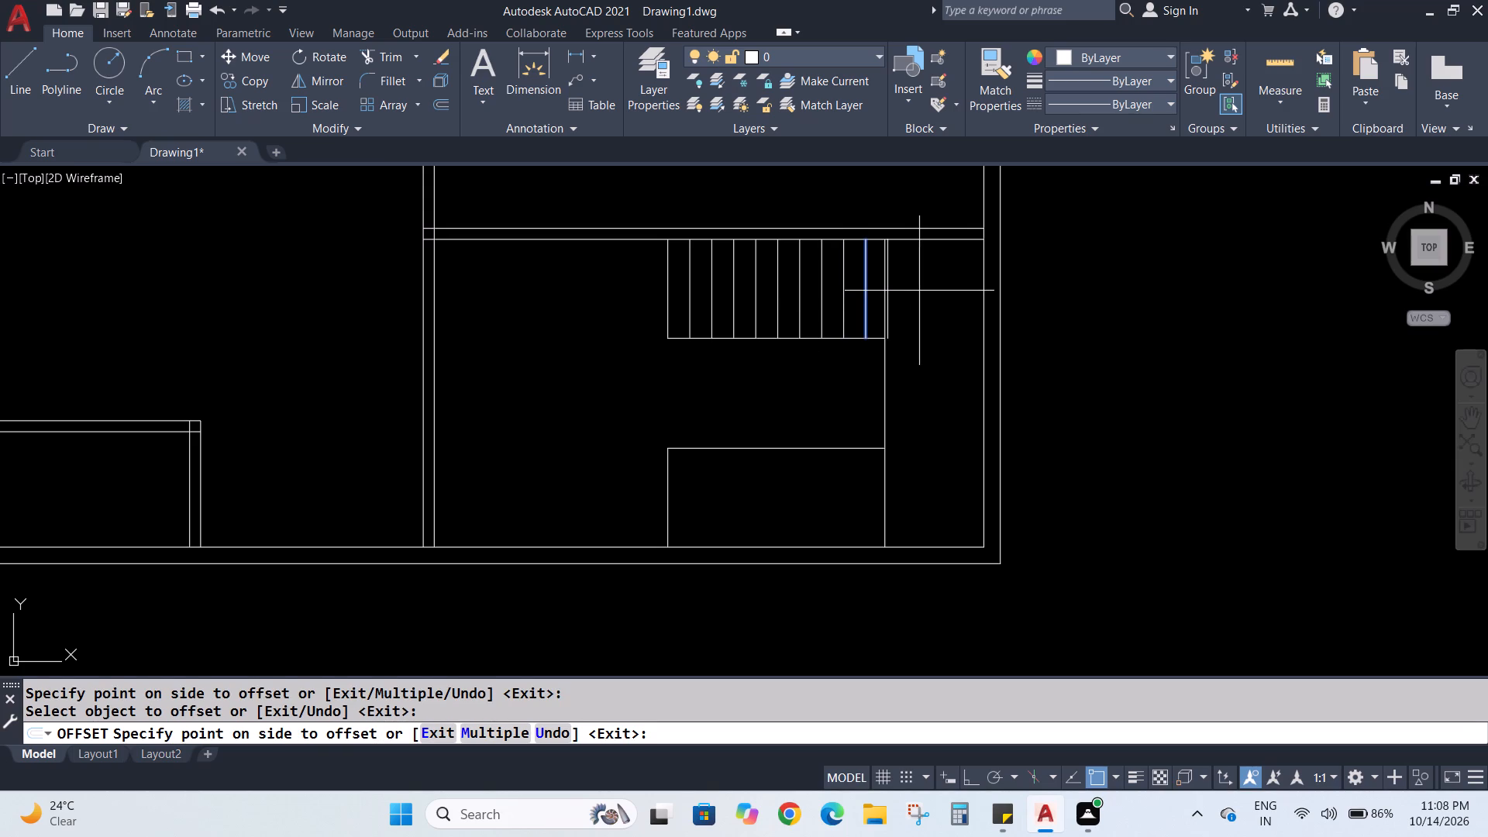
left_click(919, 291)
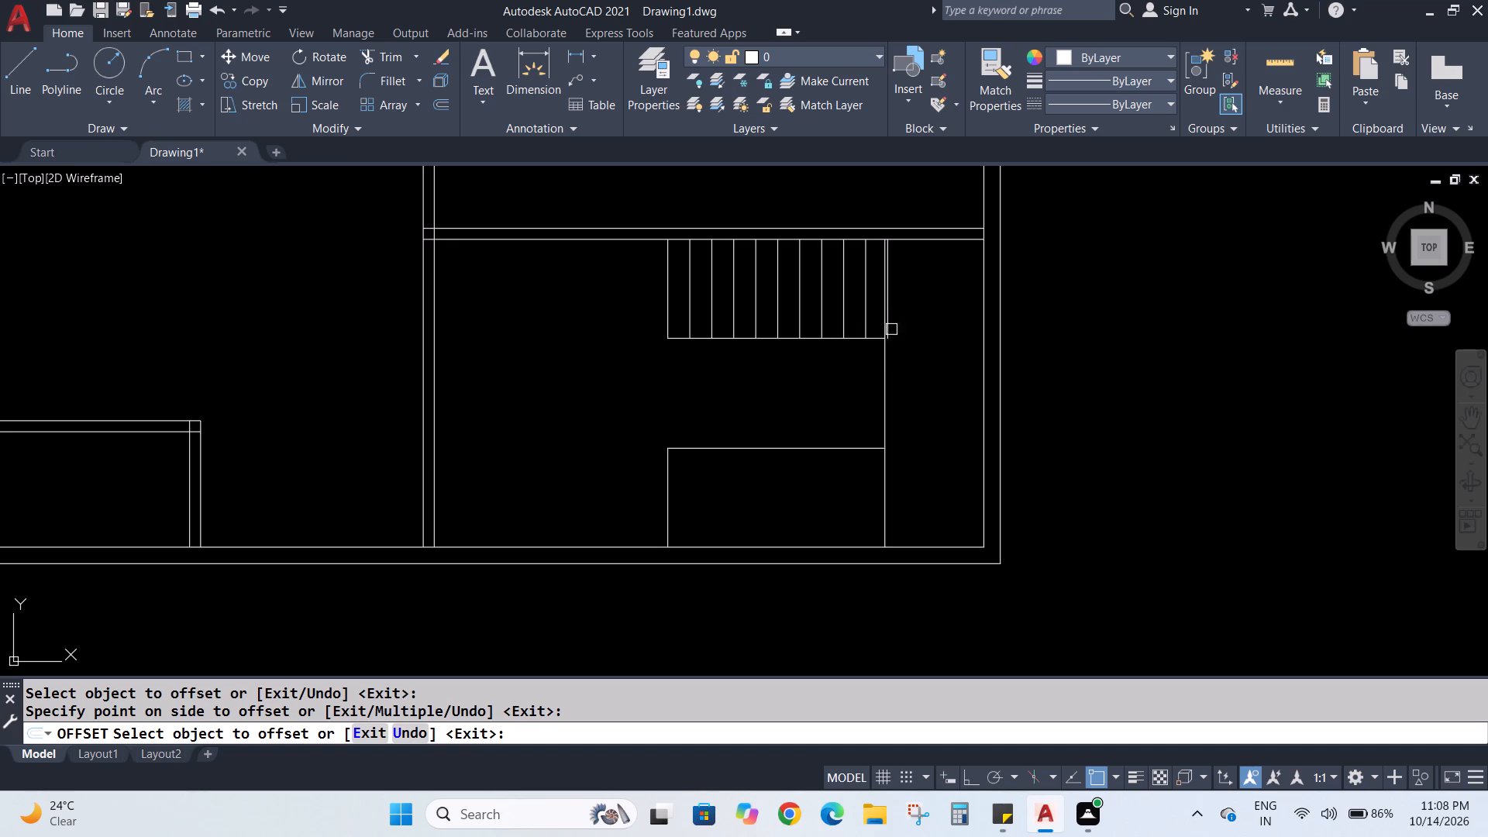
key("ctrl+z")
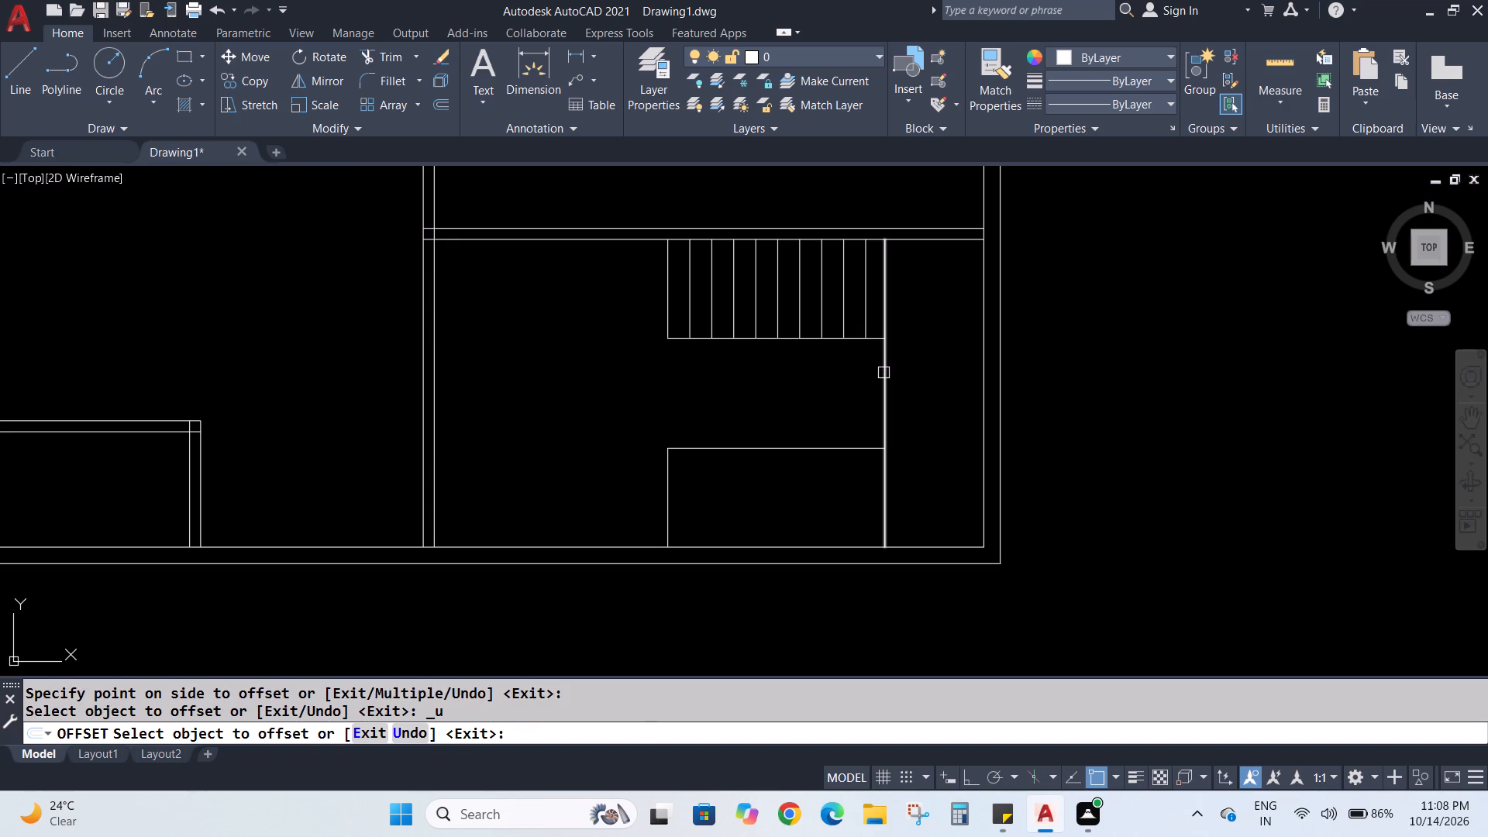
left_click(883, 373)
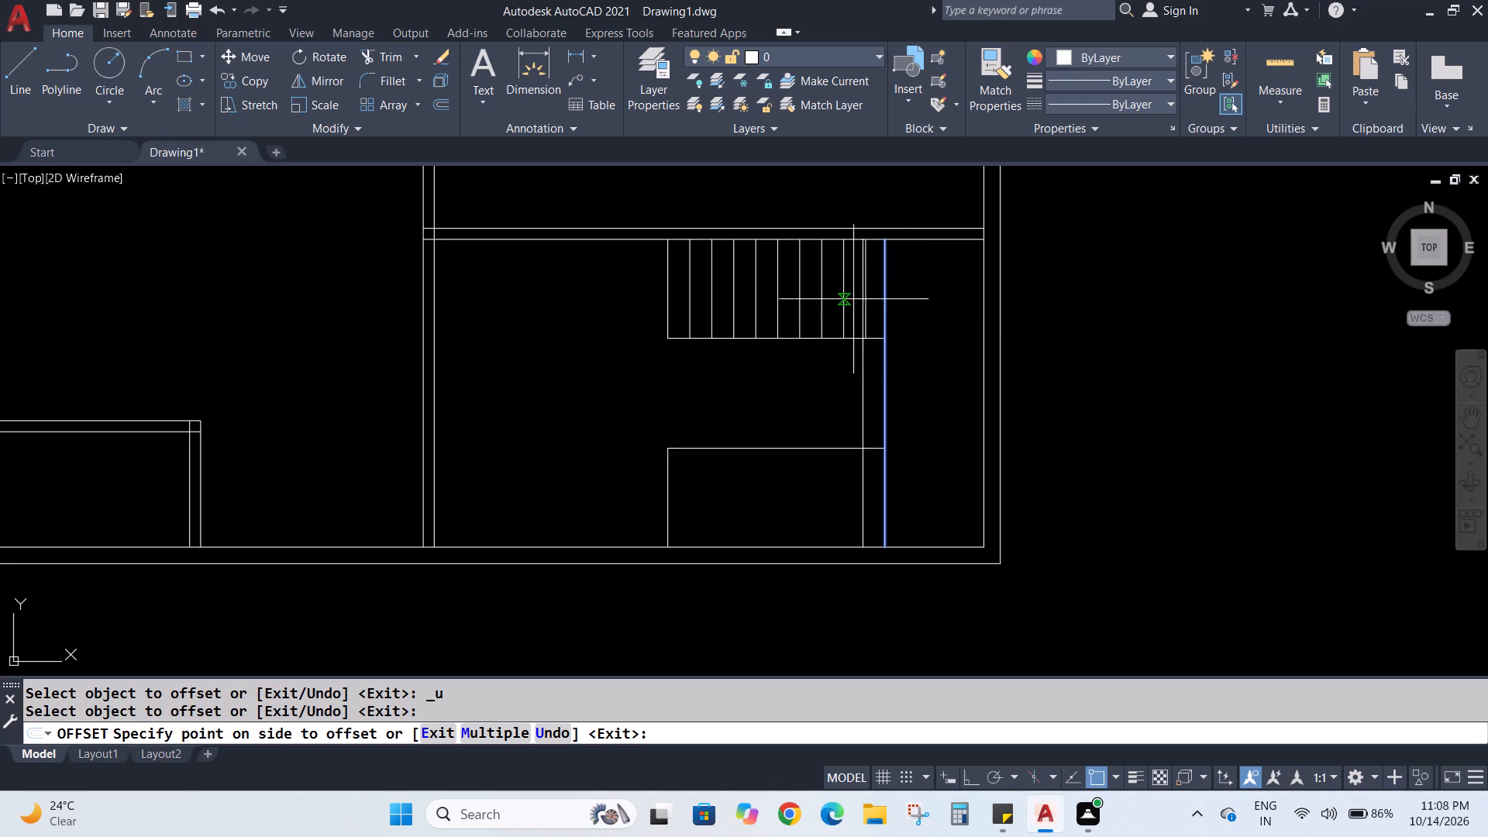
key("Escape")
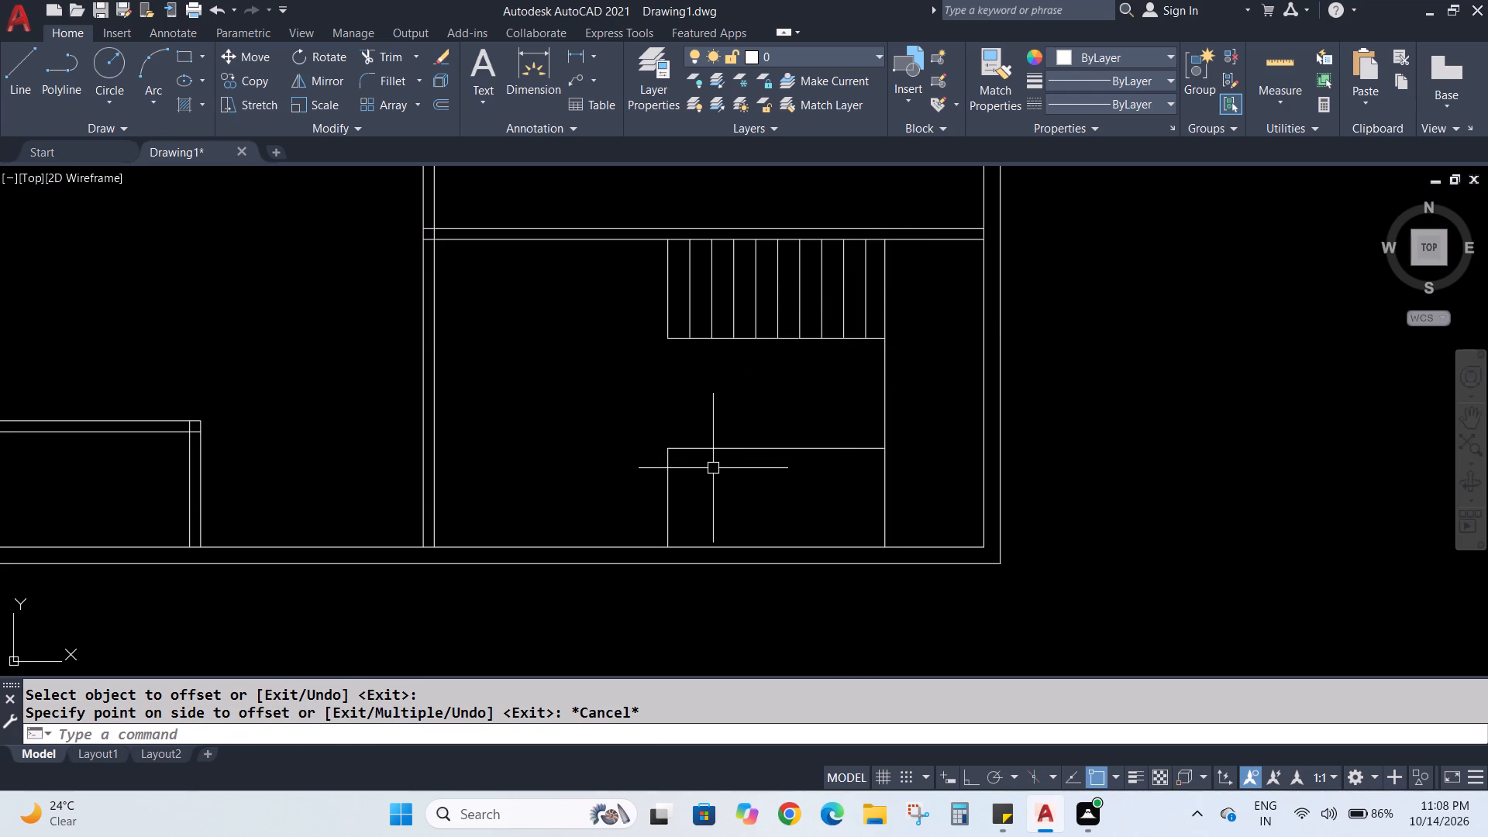
Offset the lower flight's left edge rightward at successive 8" spacings to create the first four treads.
key("Return")
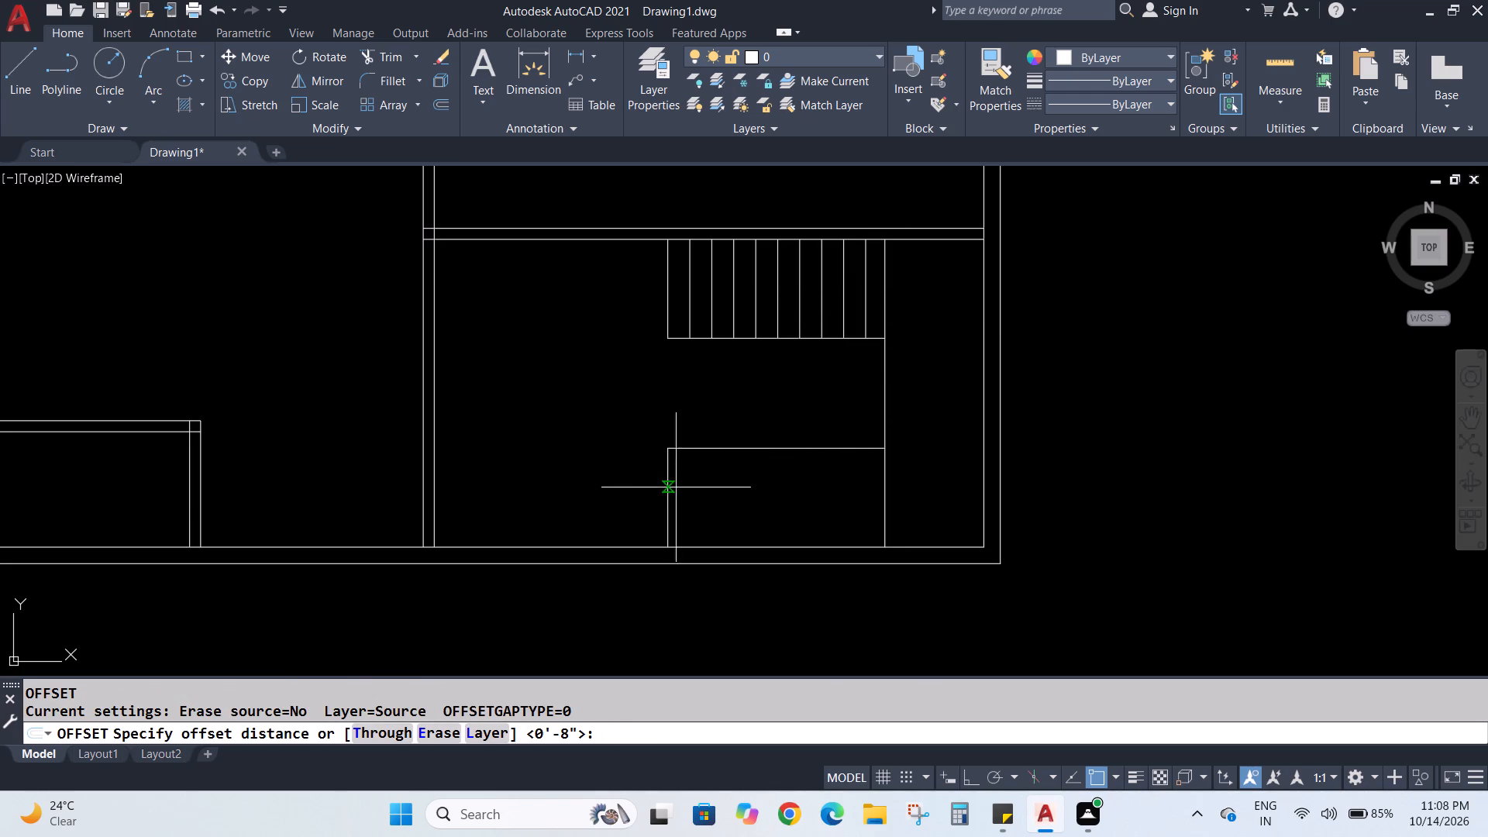
key("Return")
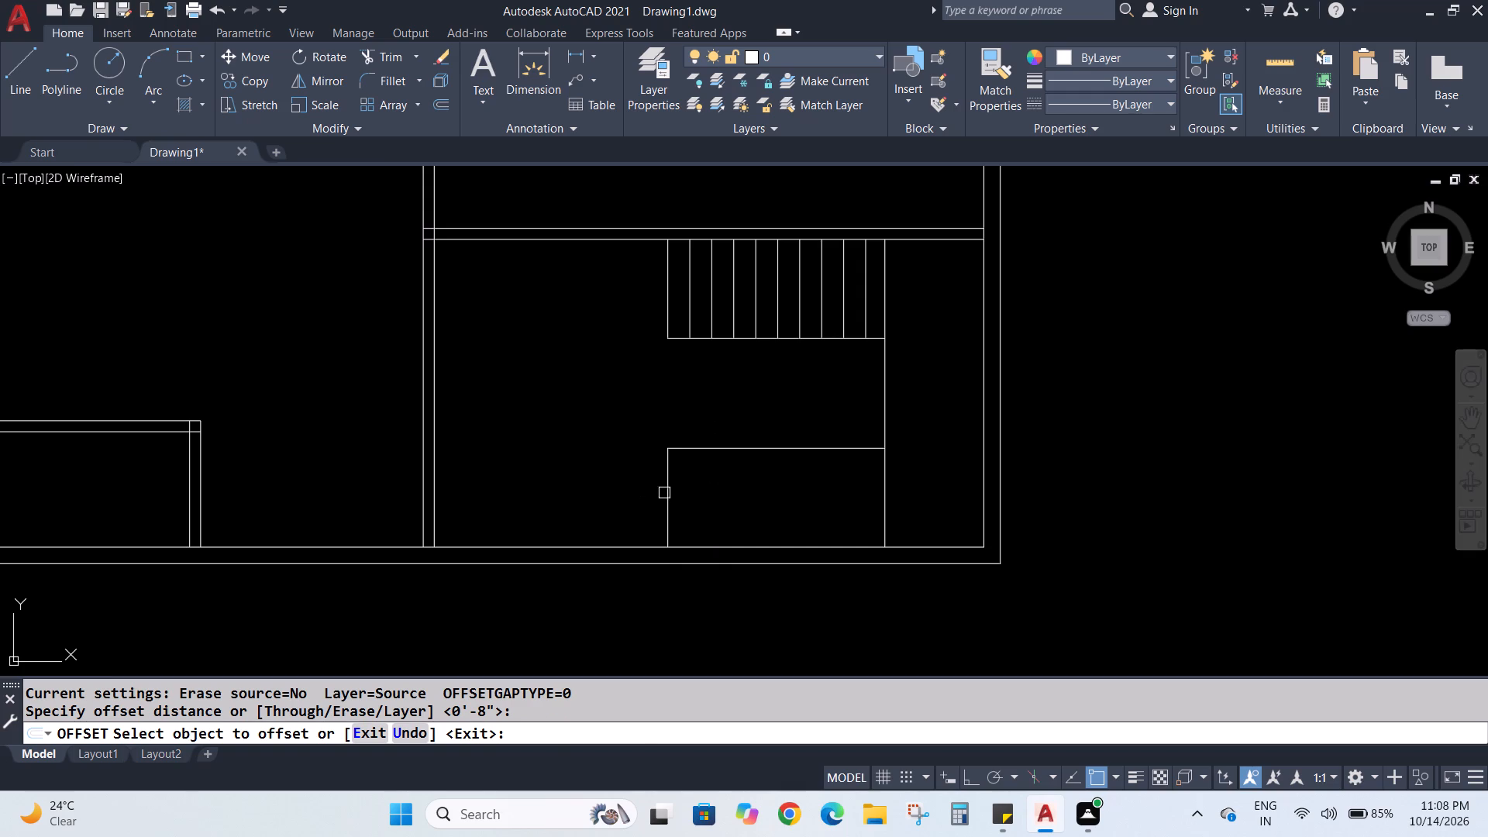
left_click(669, 491)
left_click(743, 491)
left_click(694, 499)
left_click(738, 500)
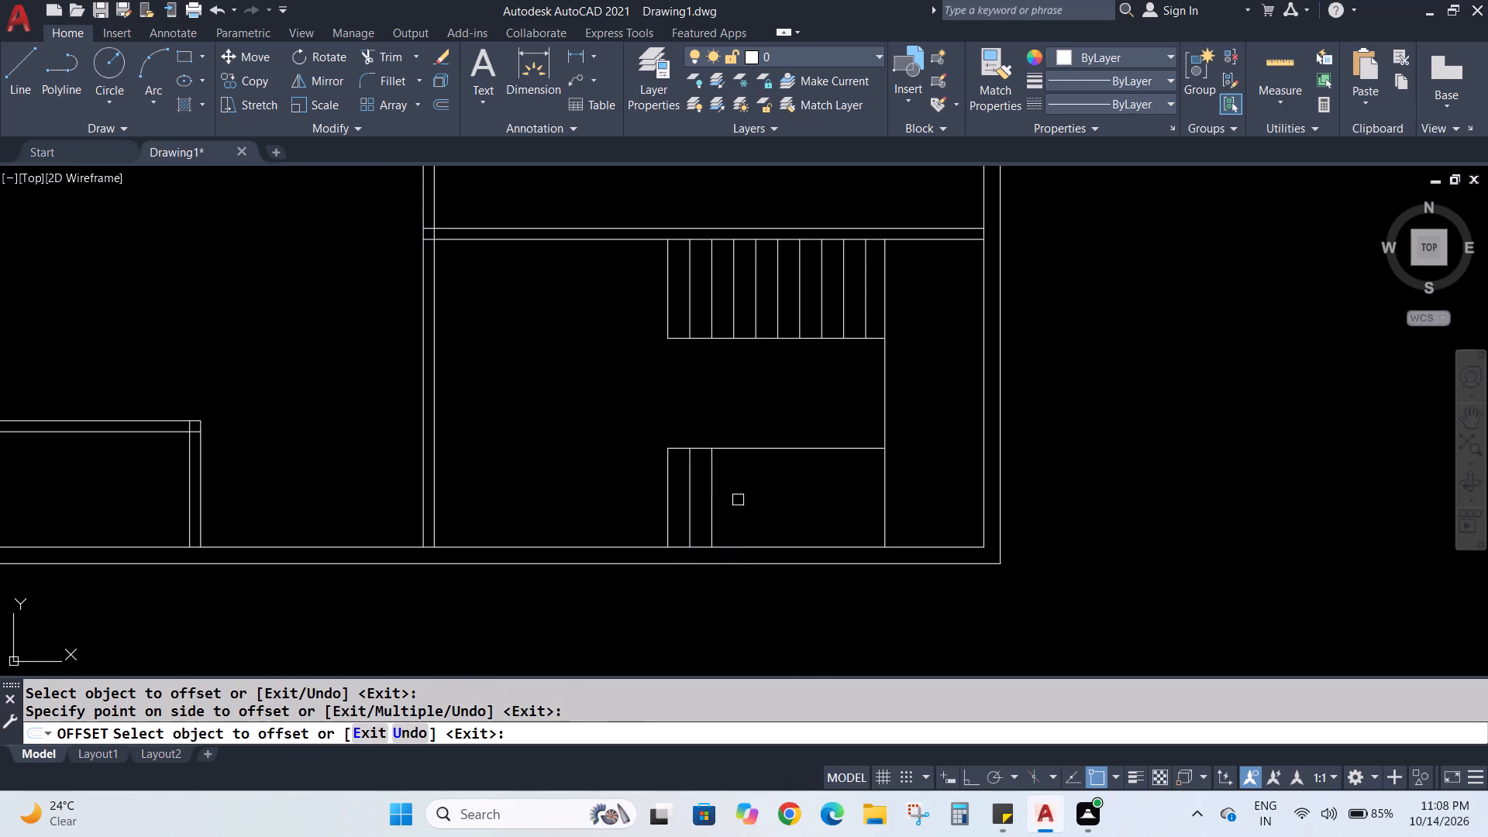
left_click(712, 506)
left_click(769, 501)
left_click_drag(735, 506, 746, 507)
left_click(789, 505)
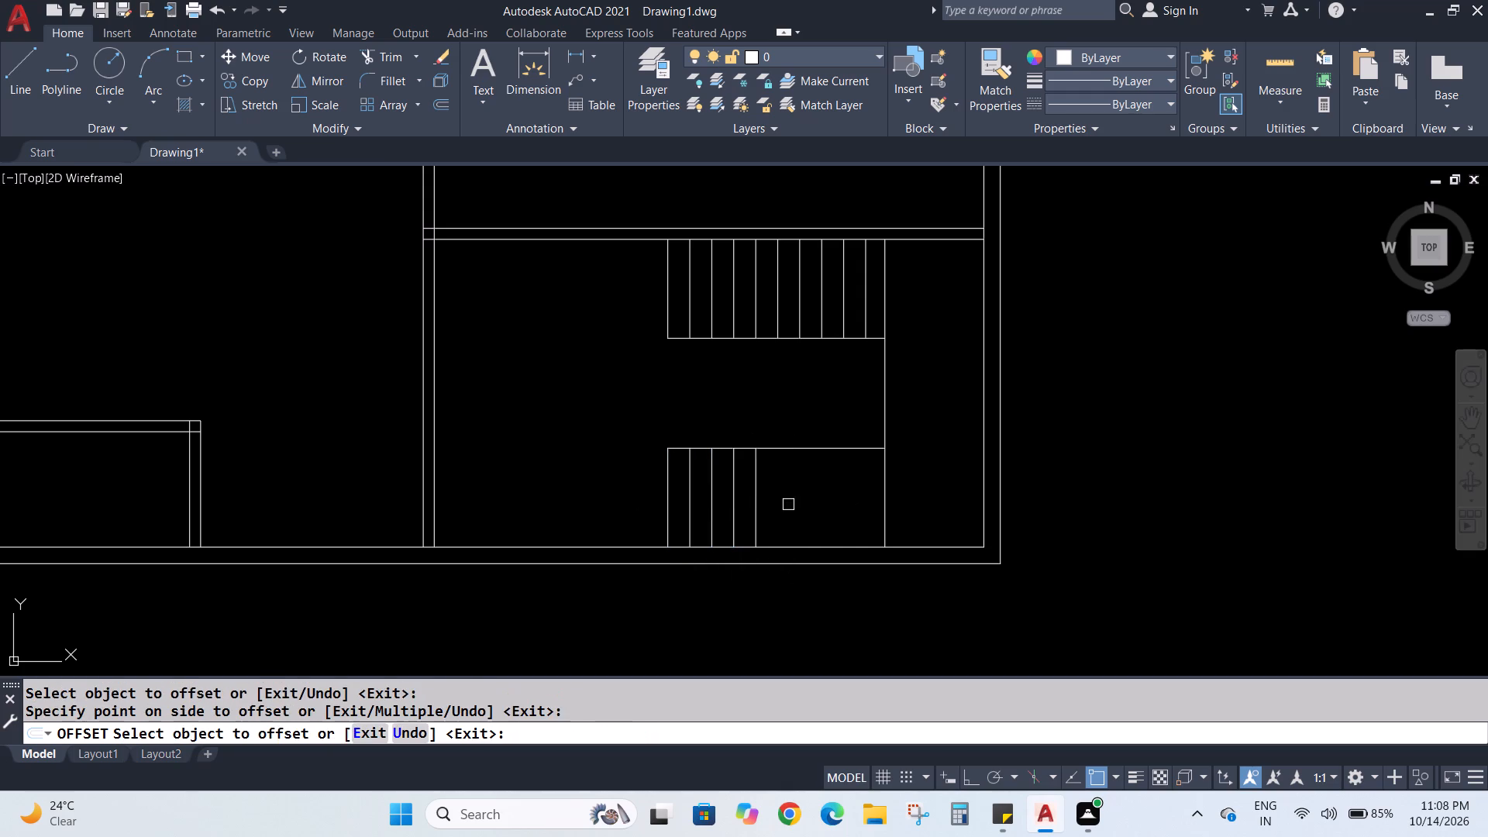
Continue the 8" offsets rightward from the fourth tread to add five more treads in the lower flight.
left_click_drag(760, 507, 773, 507)
left_click(815, 501)
left_click(780, 506)
left_click(810, 505)
left_click_drag(797, 505, 809, 505)
left_click(864, 500)
left_click(829, 504)
left_click(827, 505)
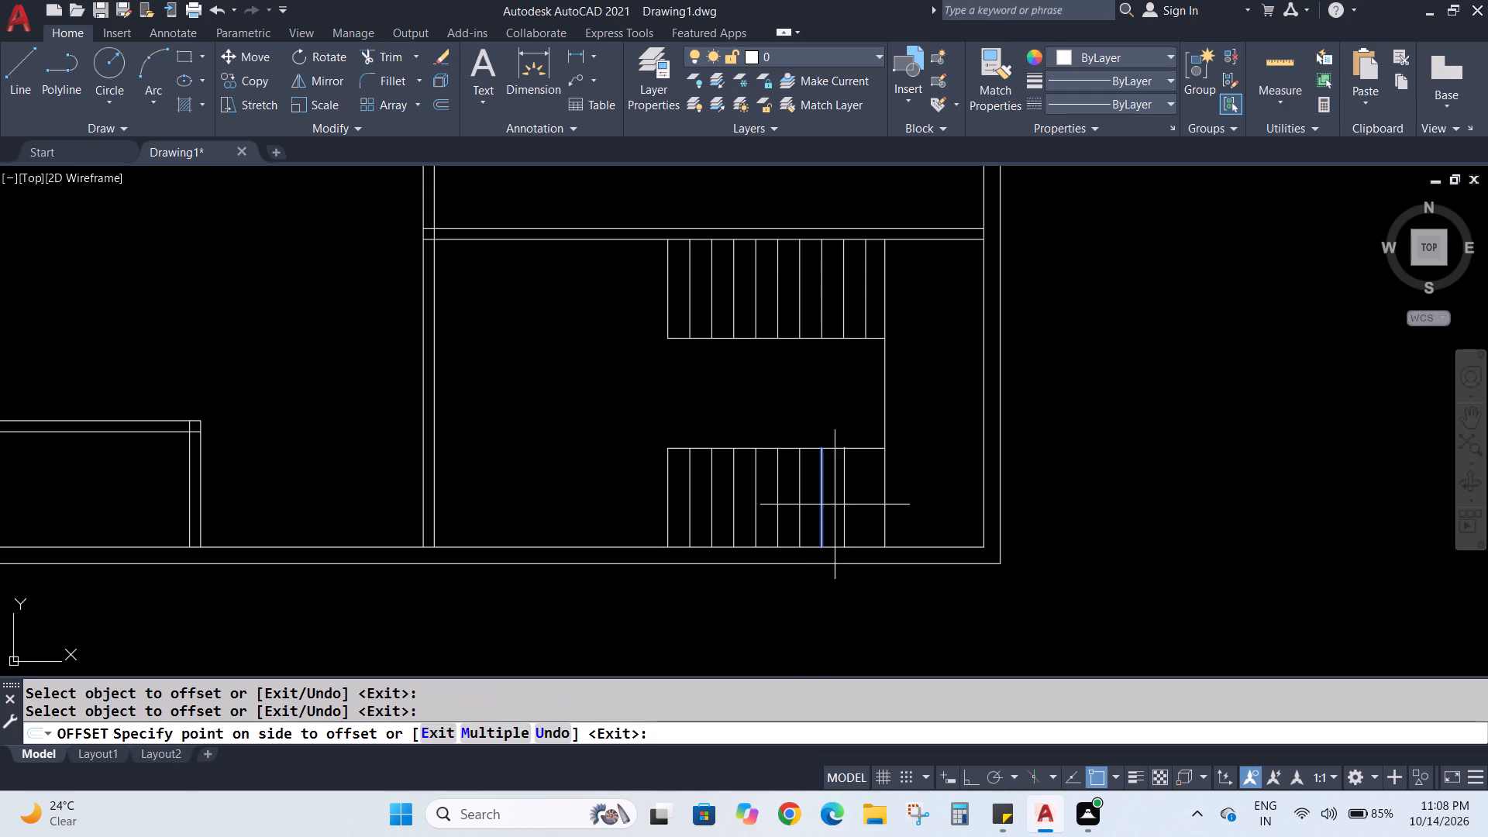
left_click(839, 504)
left_click(842, 504)
left_click(857, 501)
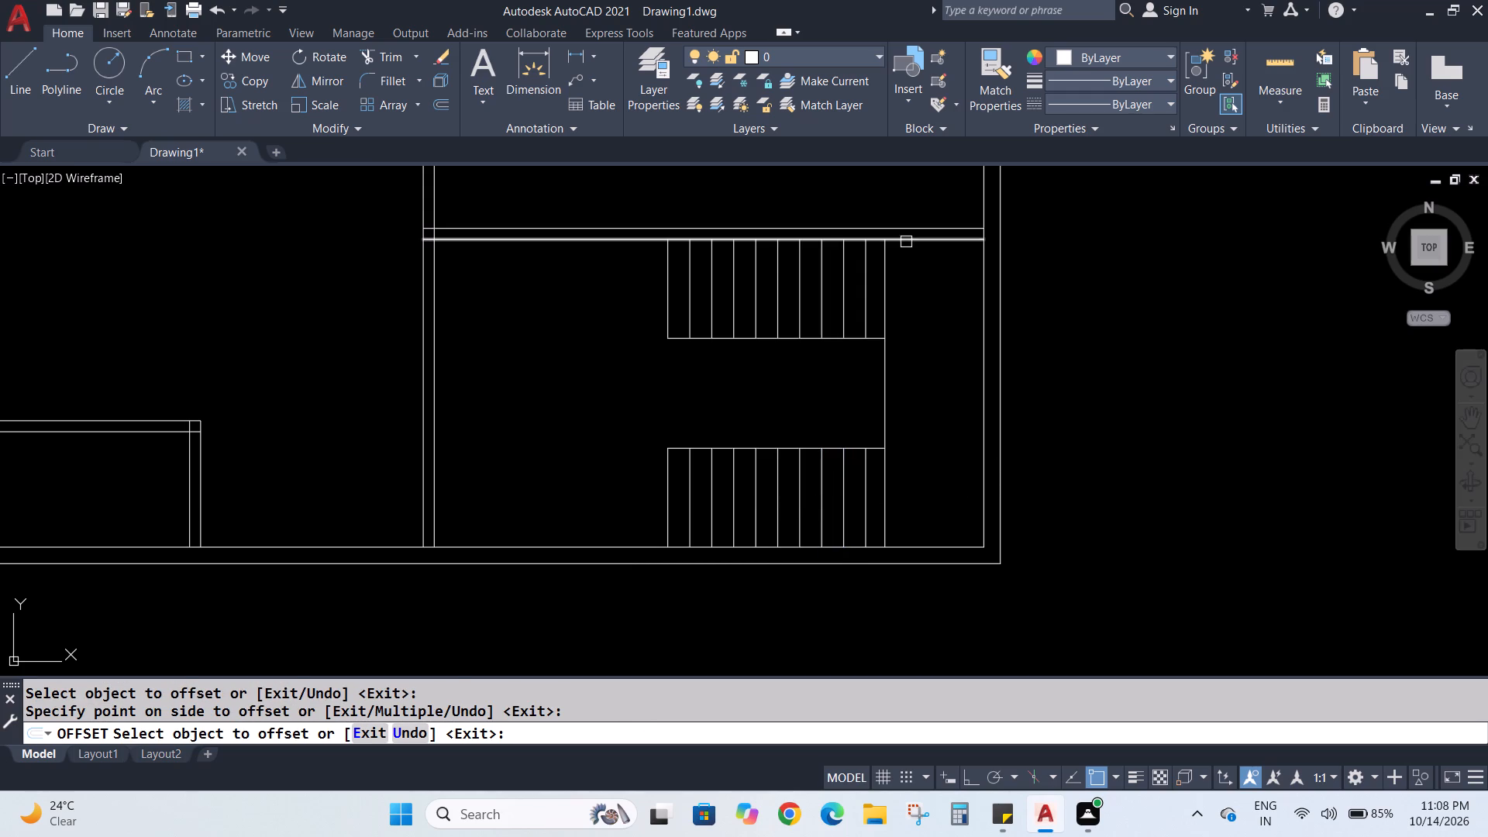
key("Escape")
key("Escape")
Draw two horizontal lines extending the upper and lower flights' inner edges rightward to the exterior wall's inner face.
key("l")
key("Return")
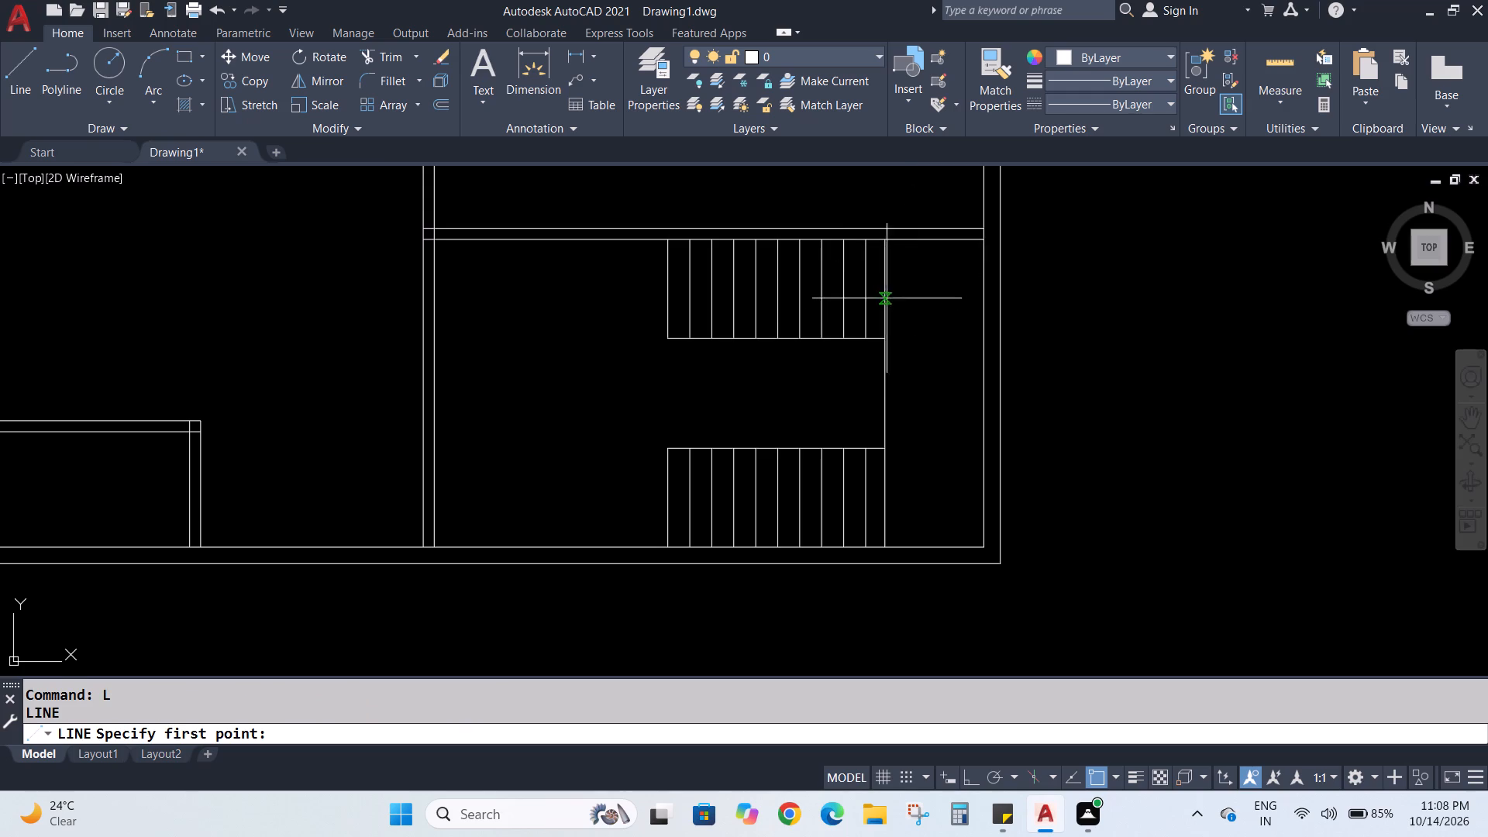
left_click(883, 336)
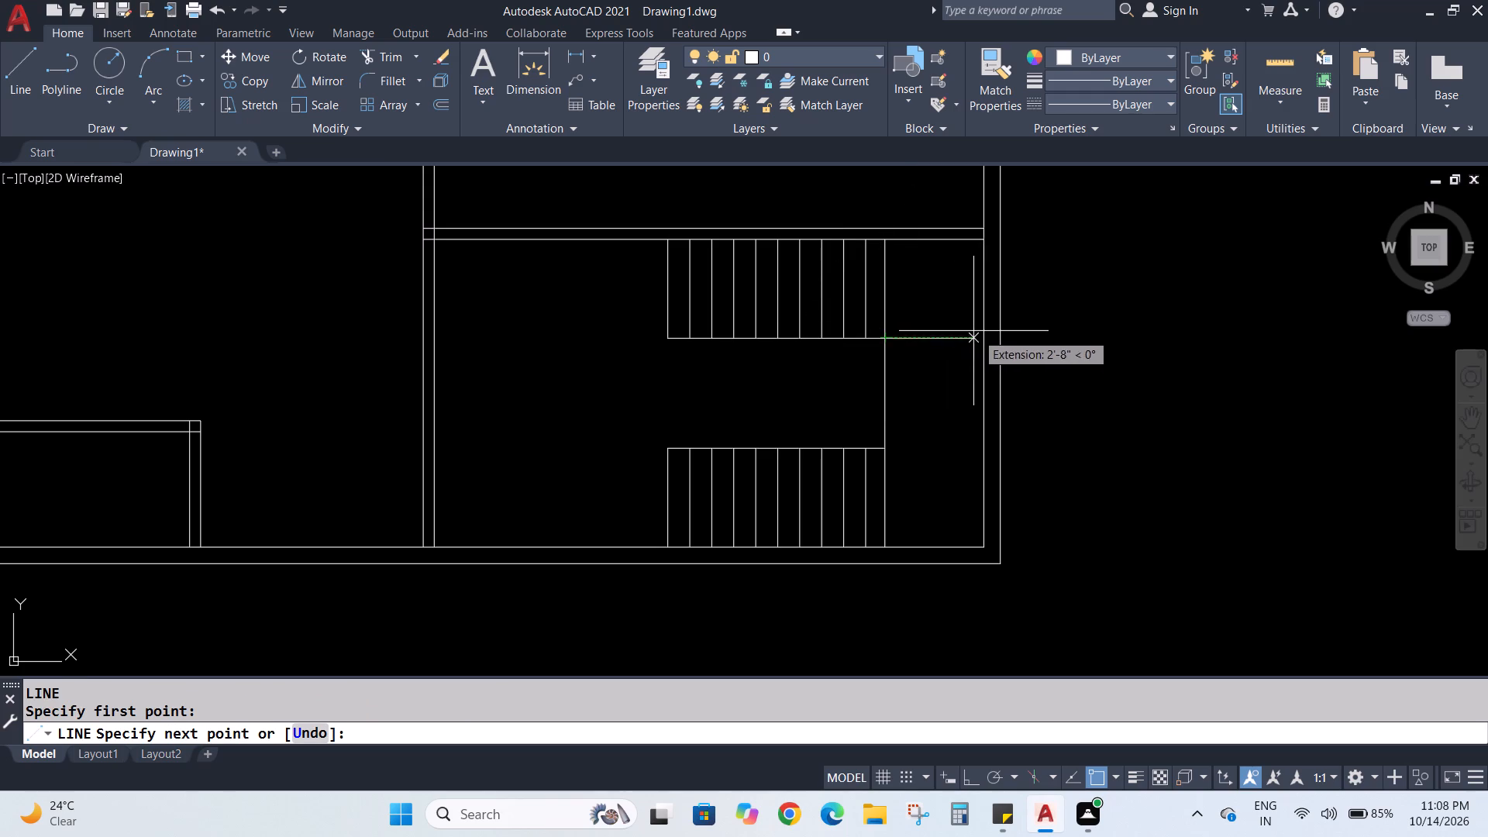
left_click(983, 341)
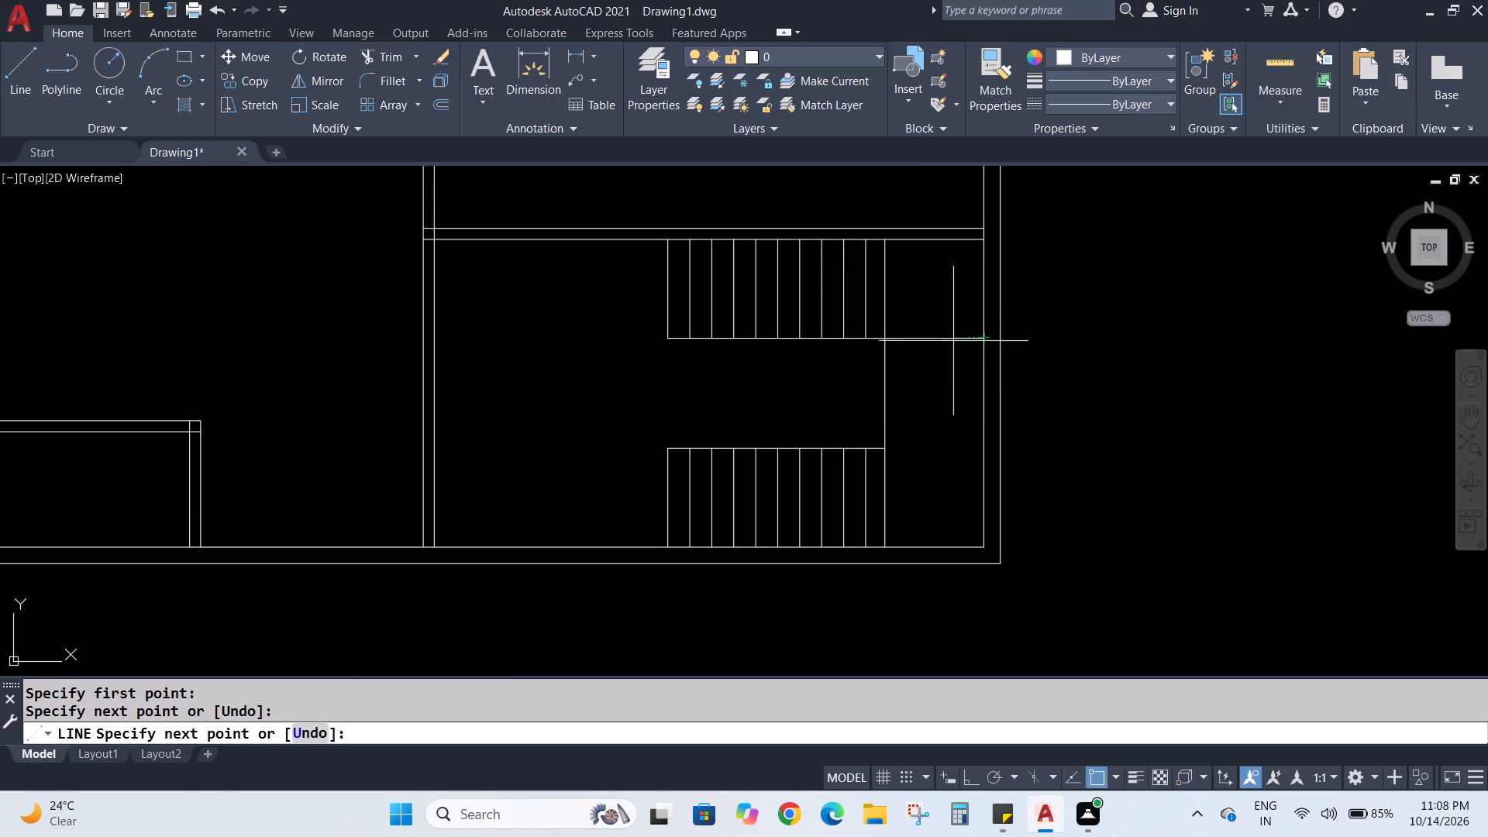
key("Escape")
key("l")
key("Return")
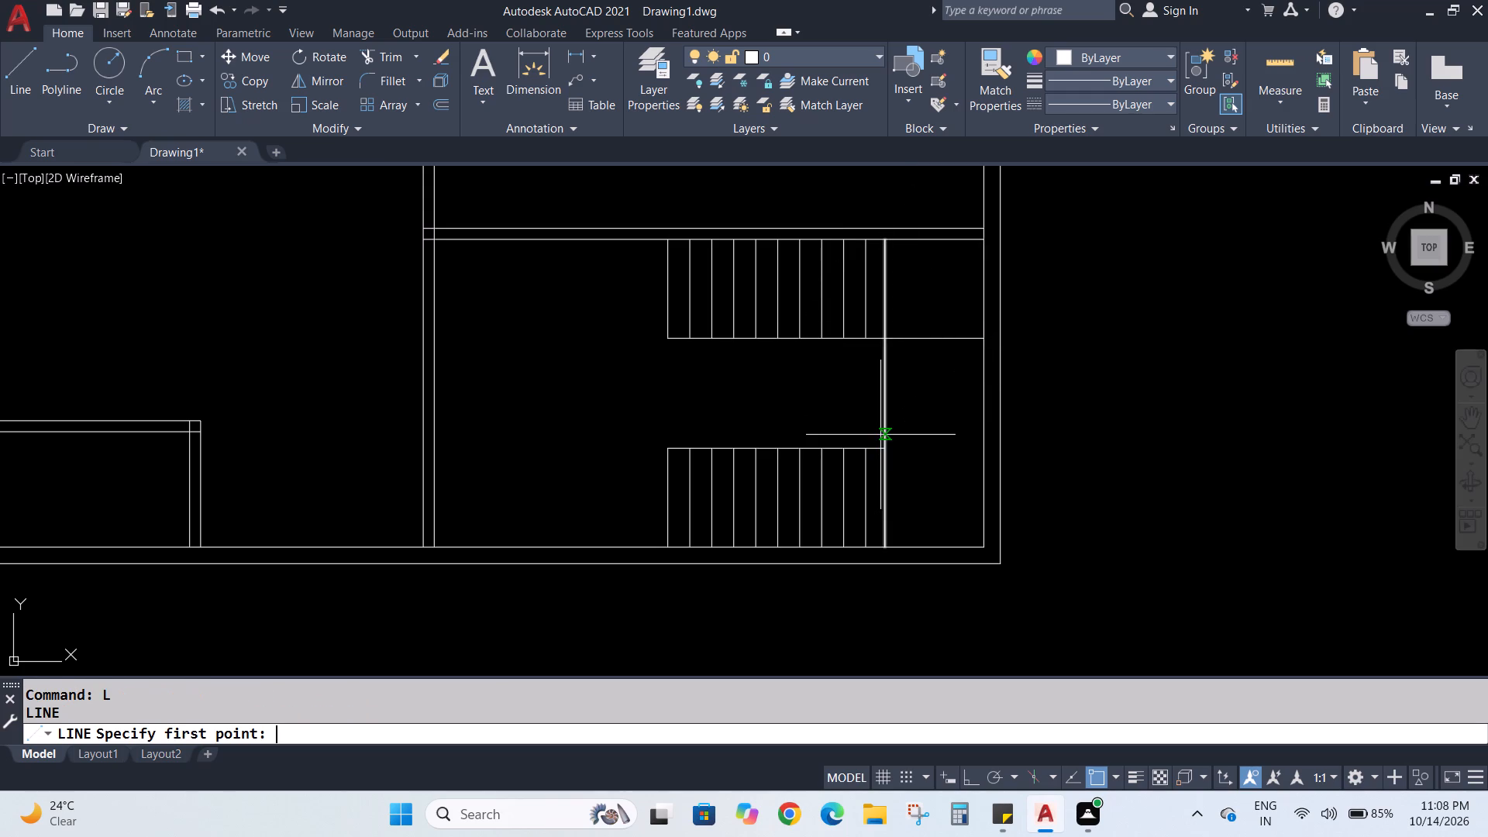
left_click(883, 450)
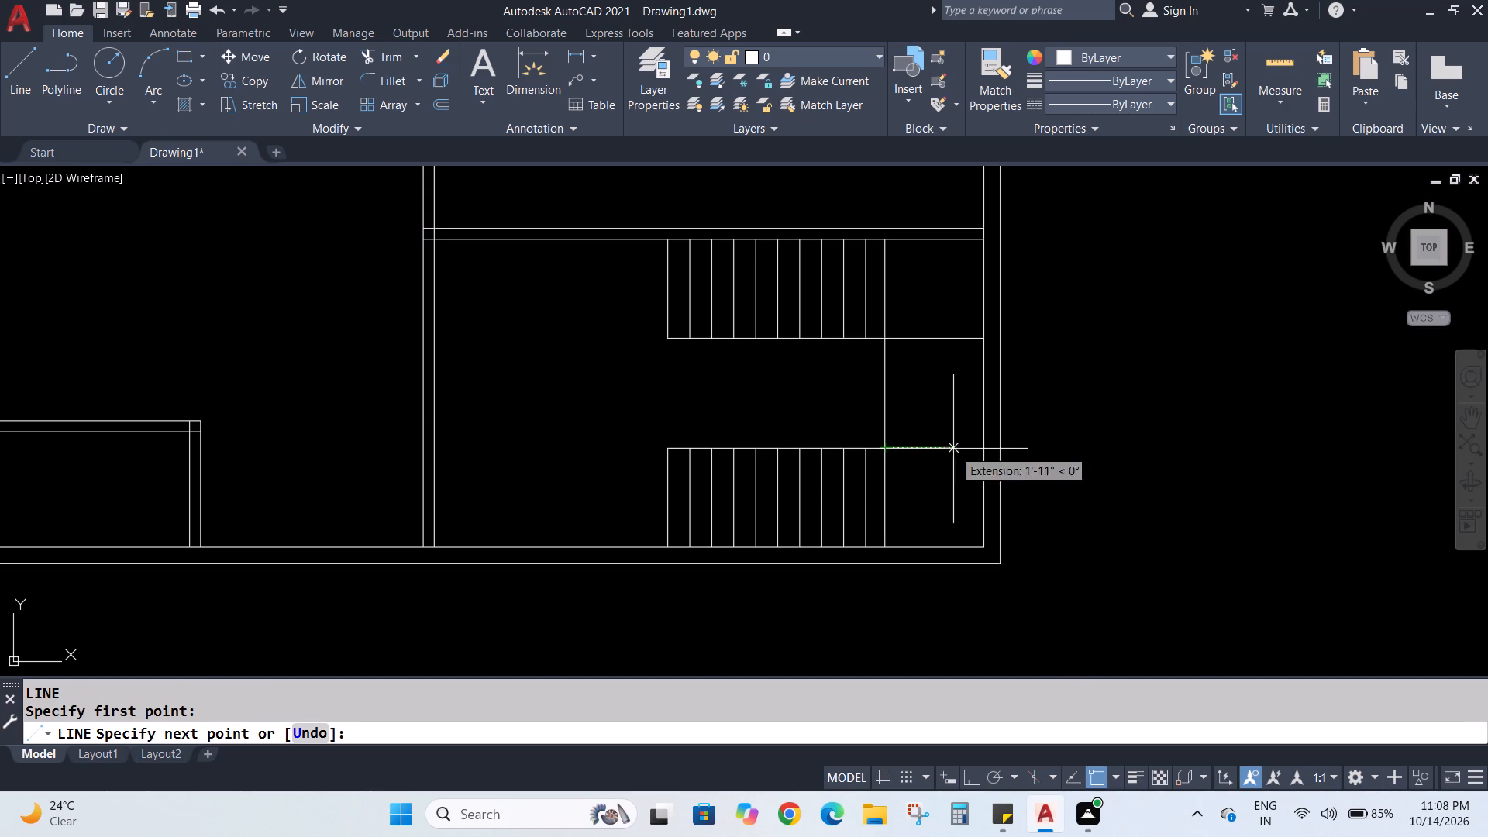
left_click(980, 449)
key("Escape")
key("Escape")
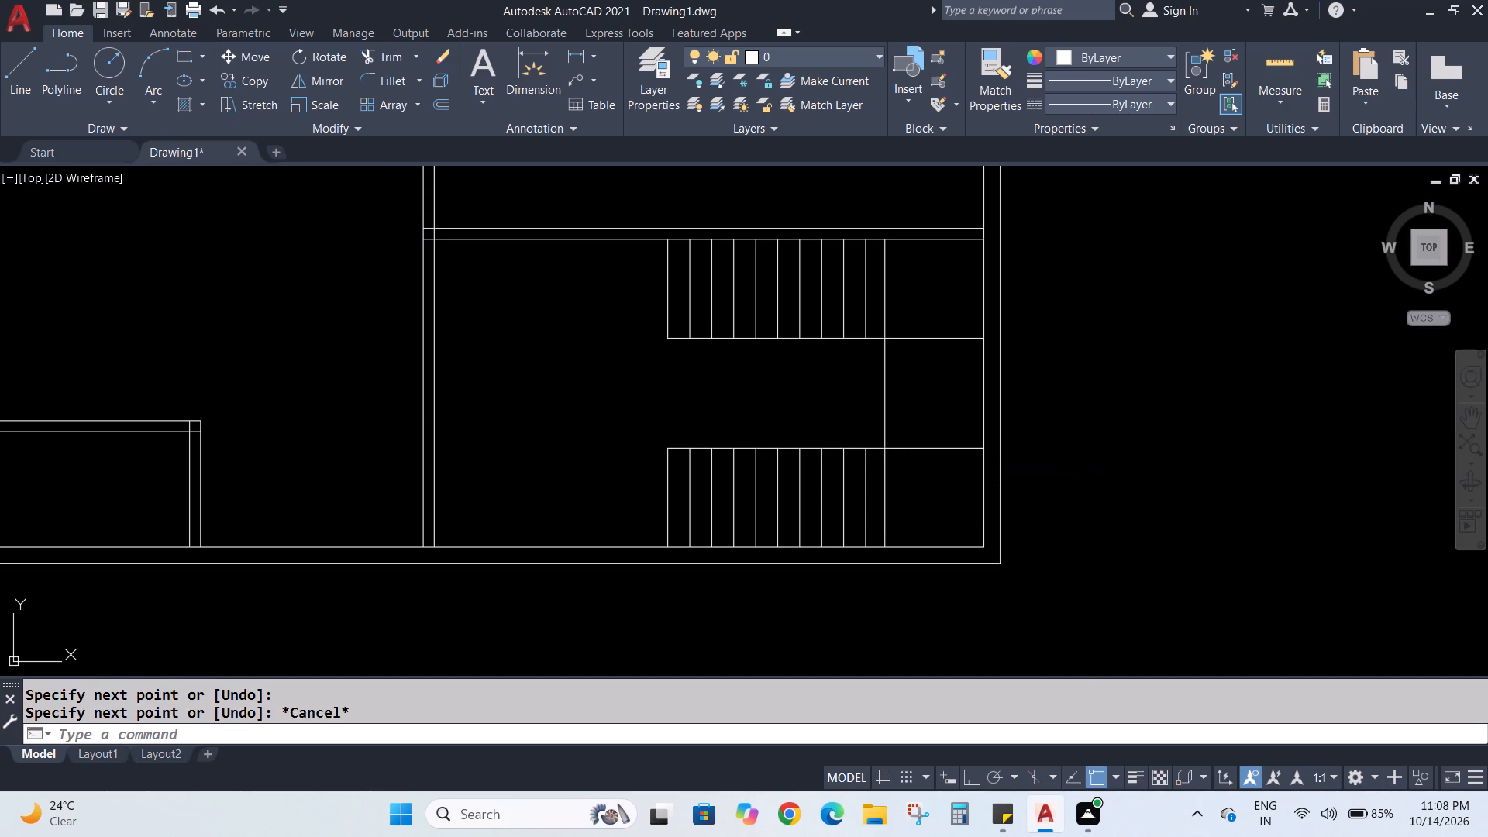
Offset the lower extension line upward at successive 8" spacings to add four tread lines between the two flights.
key("o")
key("Return")
key("Return")
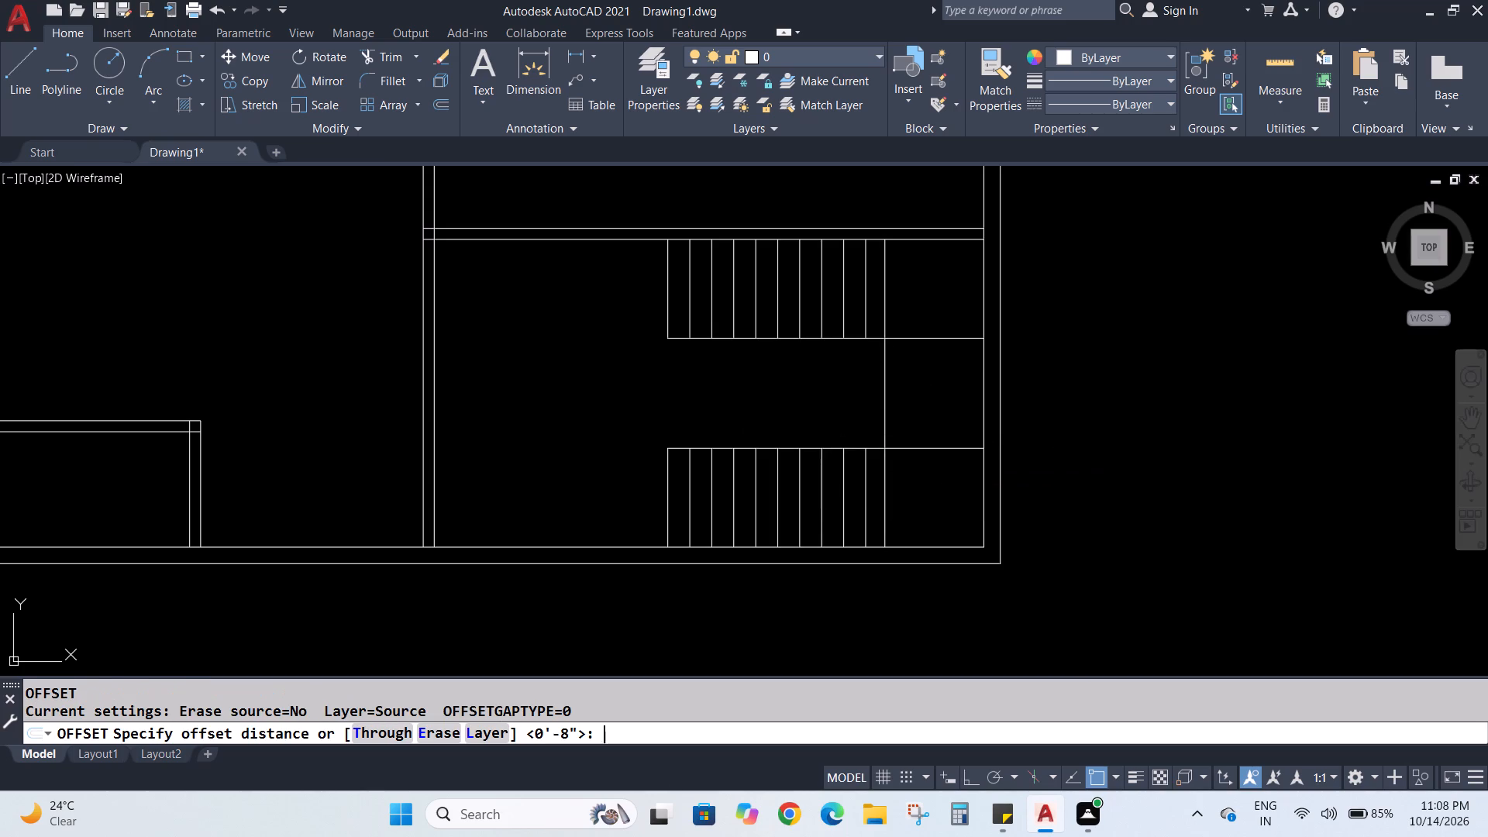
left_click(923, 449)
left_click(923, 425)
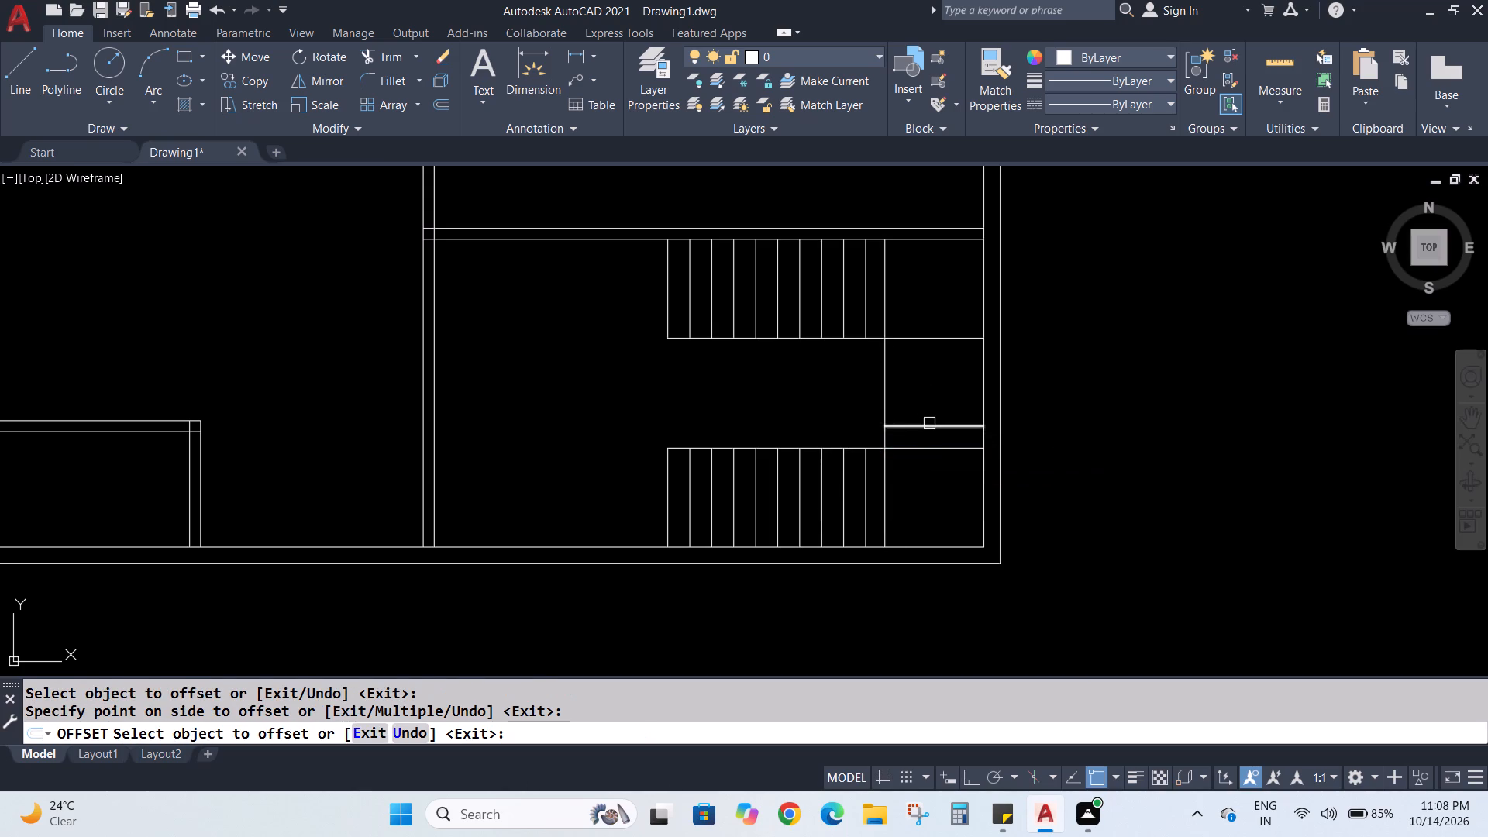
left_click(931, 426)
left_click(921, 409)
left_click(928, 401)
double_click(928, 382)
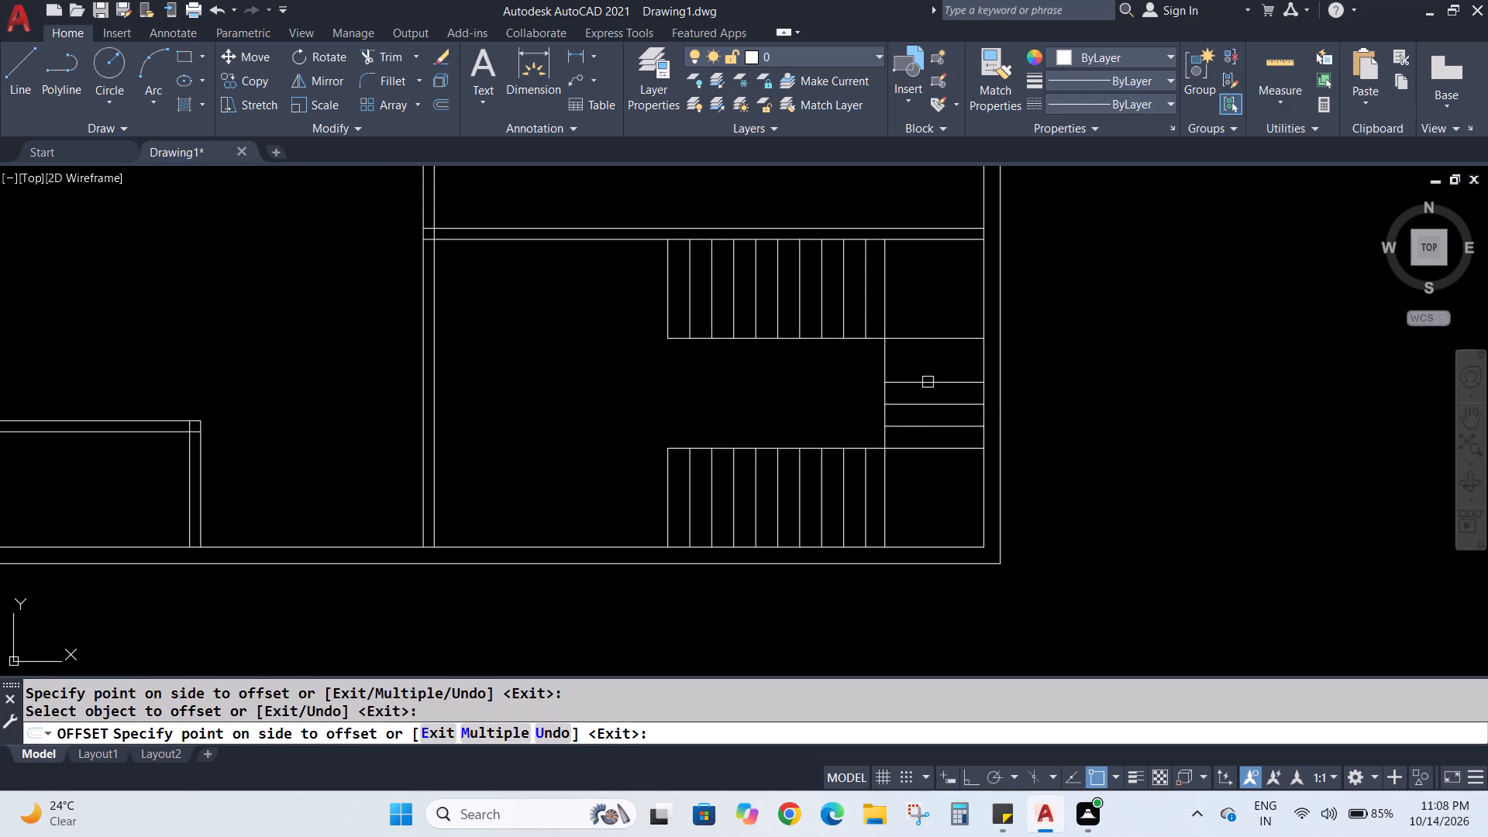
left_click(932, 365)
left_click(935, 383)
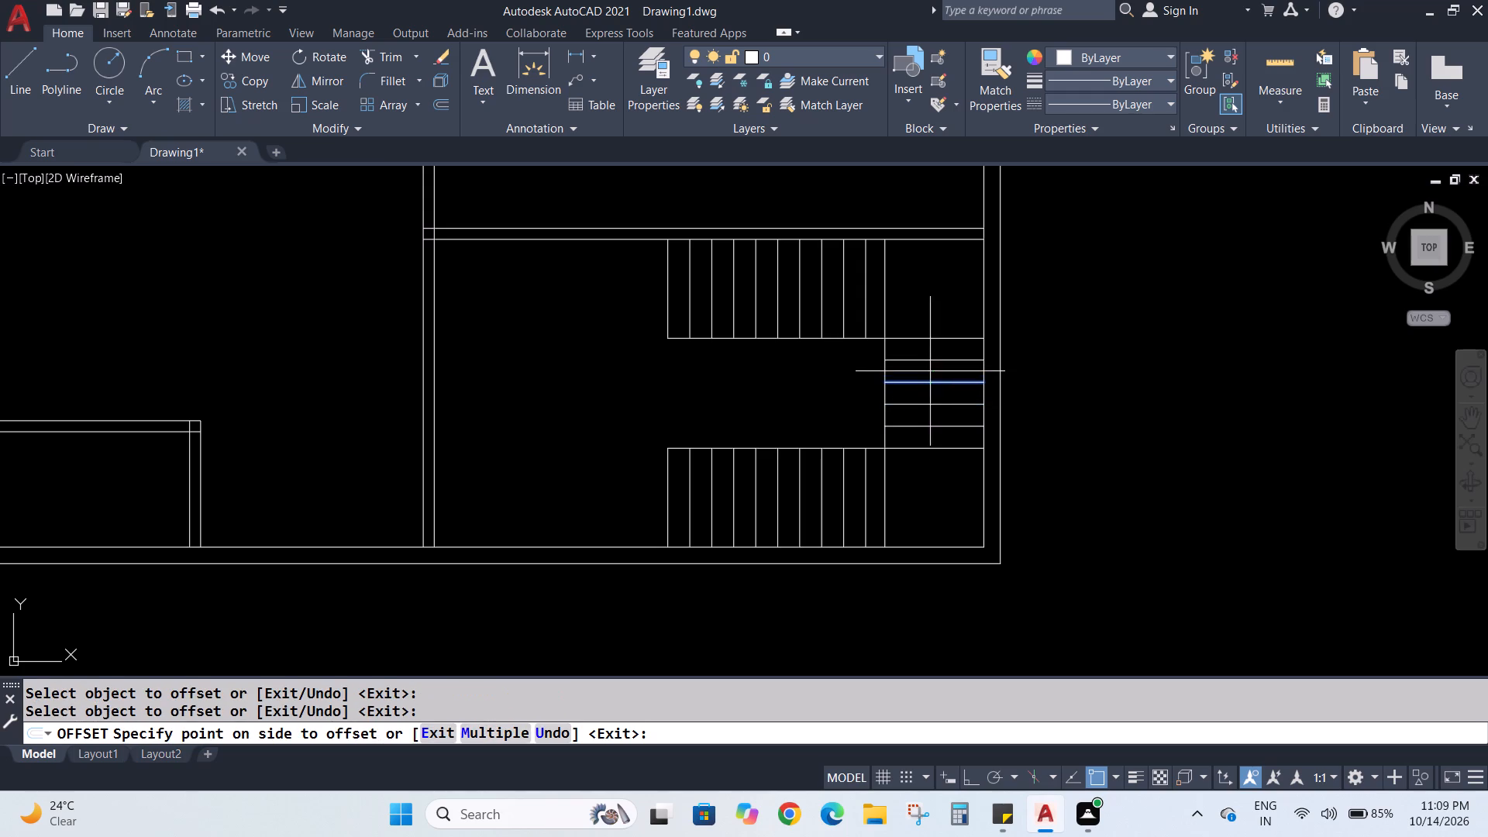
left_click(930, 371)
key("Escape")
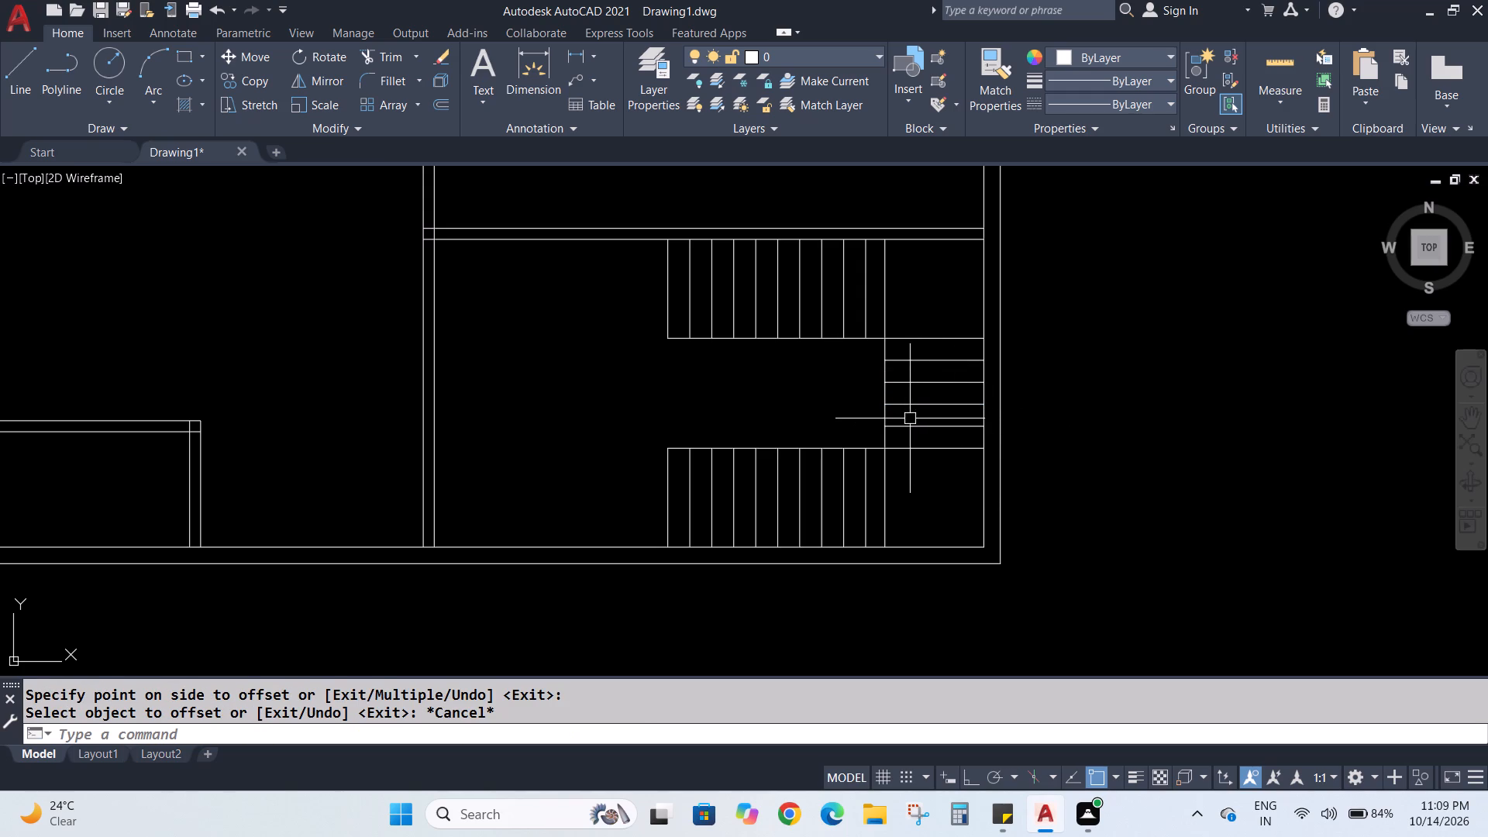
key("Escape")
key("Escape")
Offset the upper flight's inner edge and its extension line upward by 1'6" to form the upper centre line.
key("o")
key("Return")
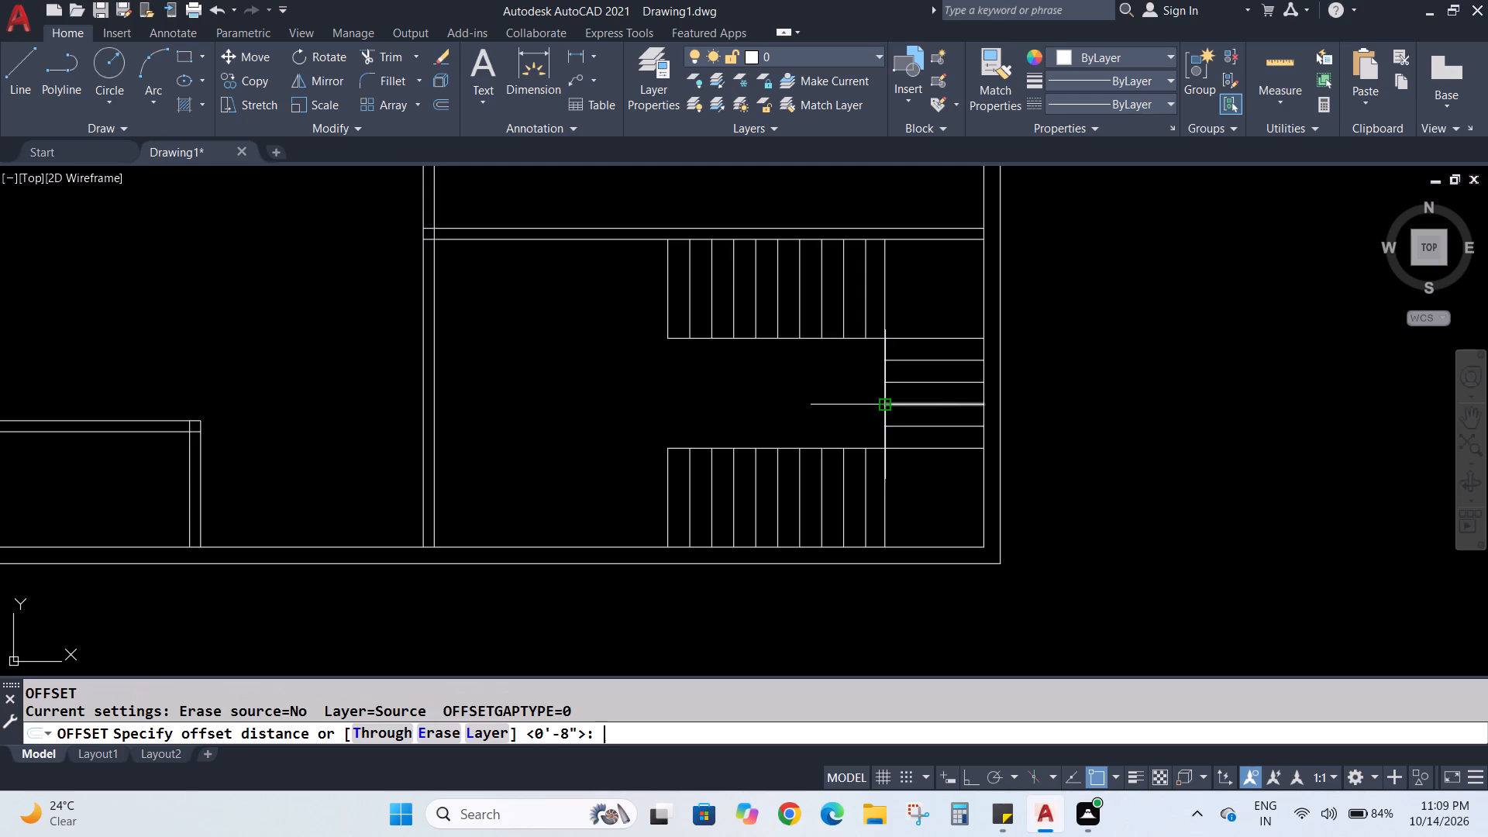
key("1")
key("apostrophe")
key("5")
key("BackSpace")
key("6")
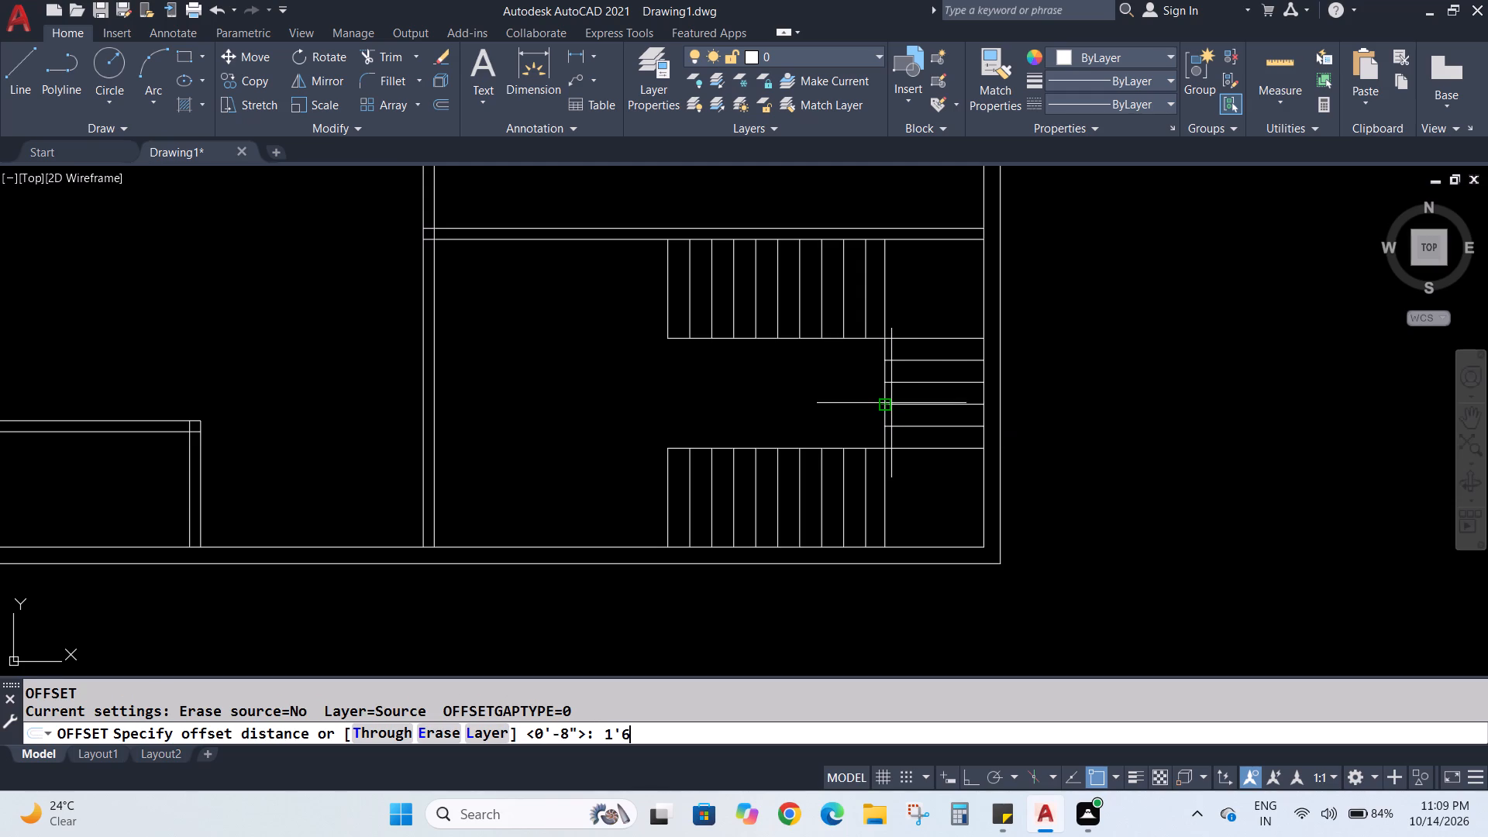
key("shift+quotedbl")
key("Return")
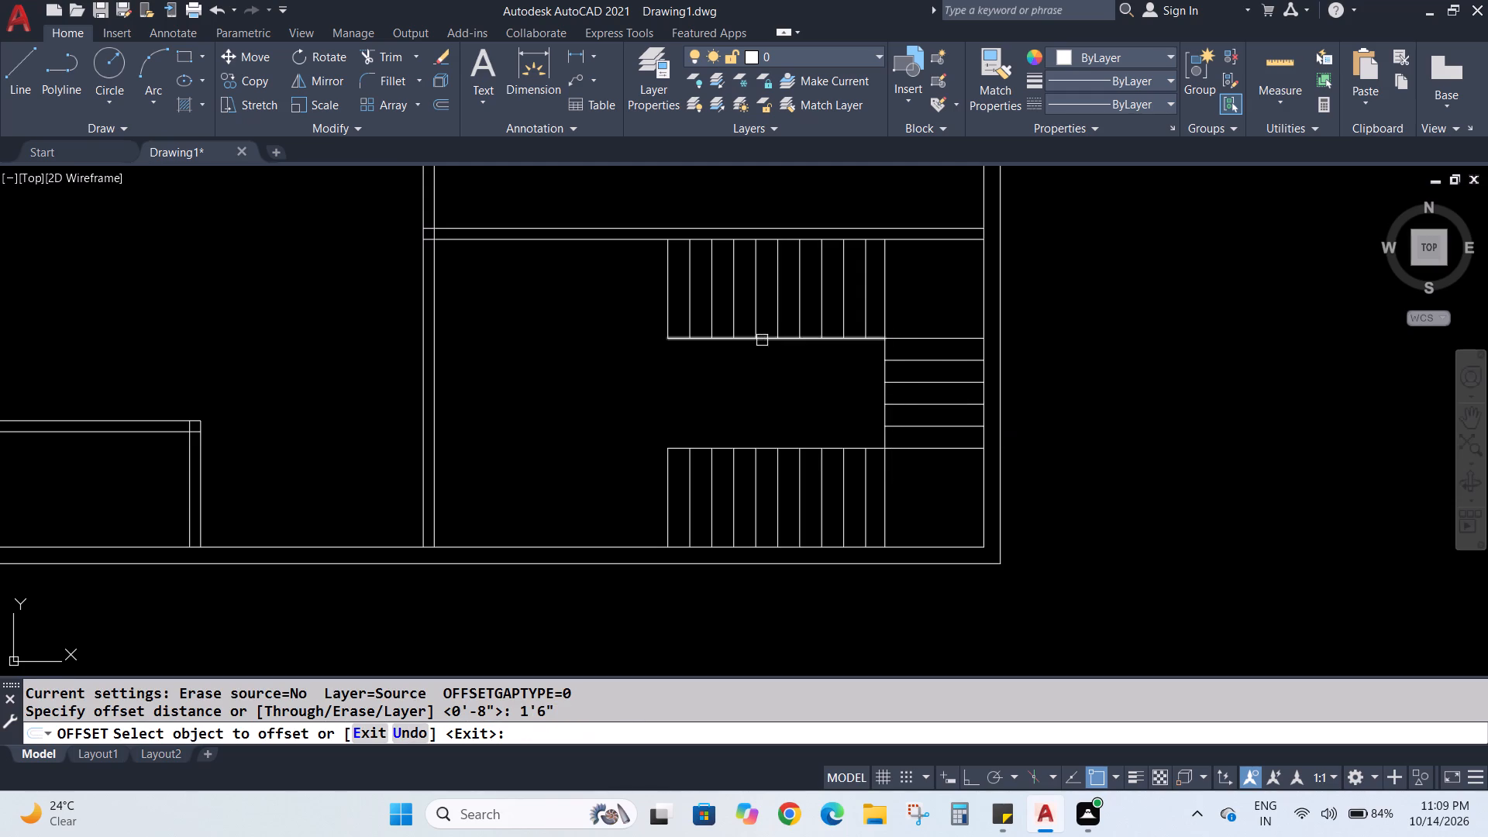
left_click(828, 342)
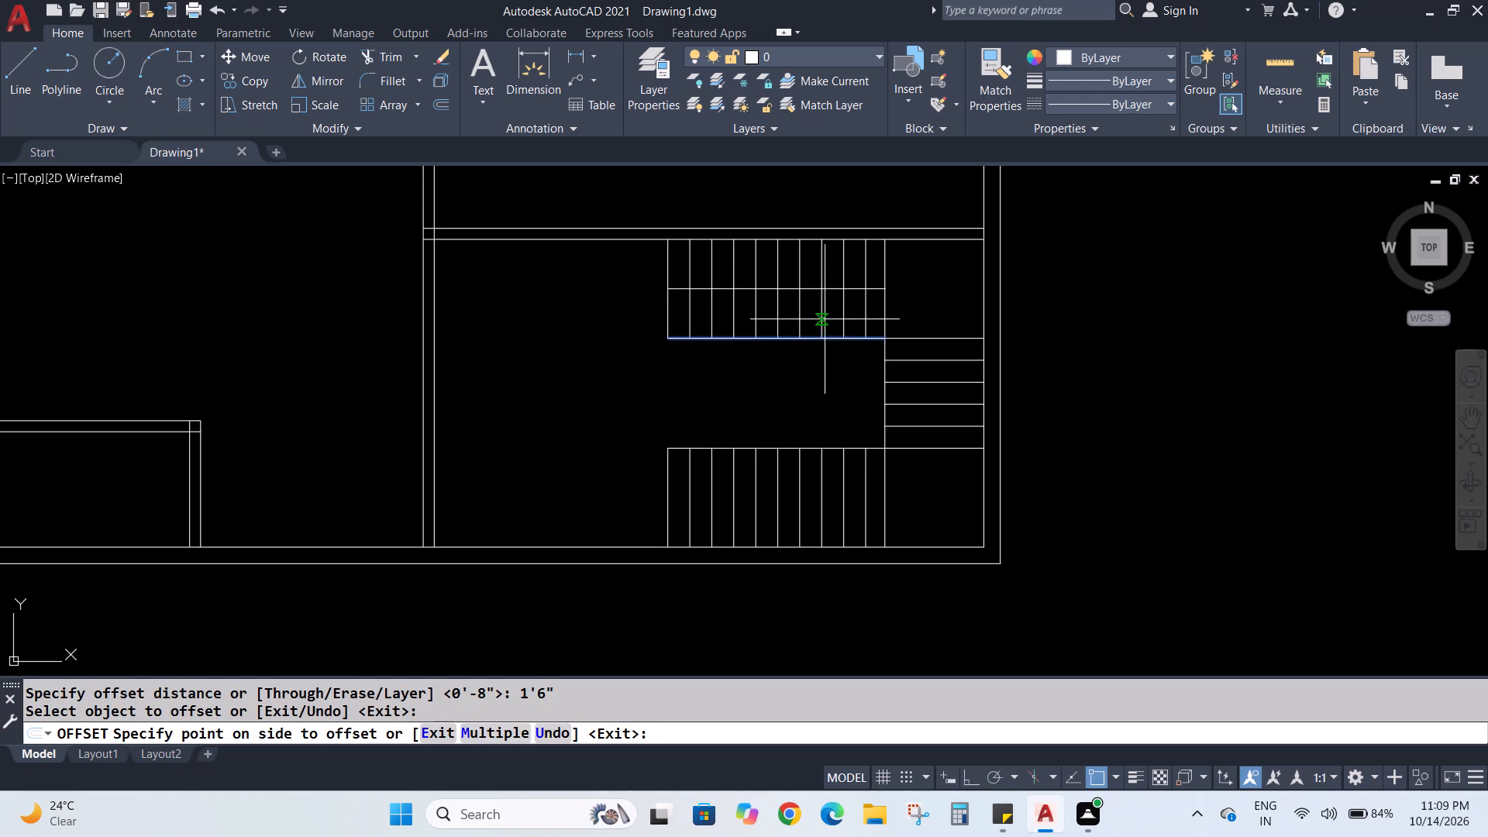
left_click(825, 319)
left_click(922, 335)
left_click(921, 329)
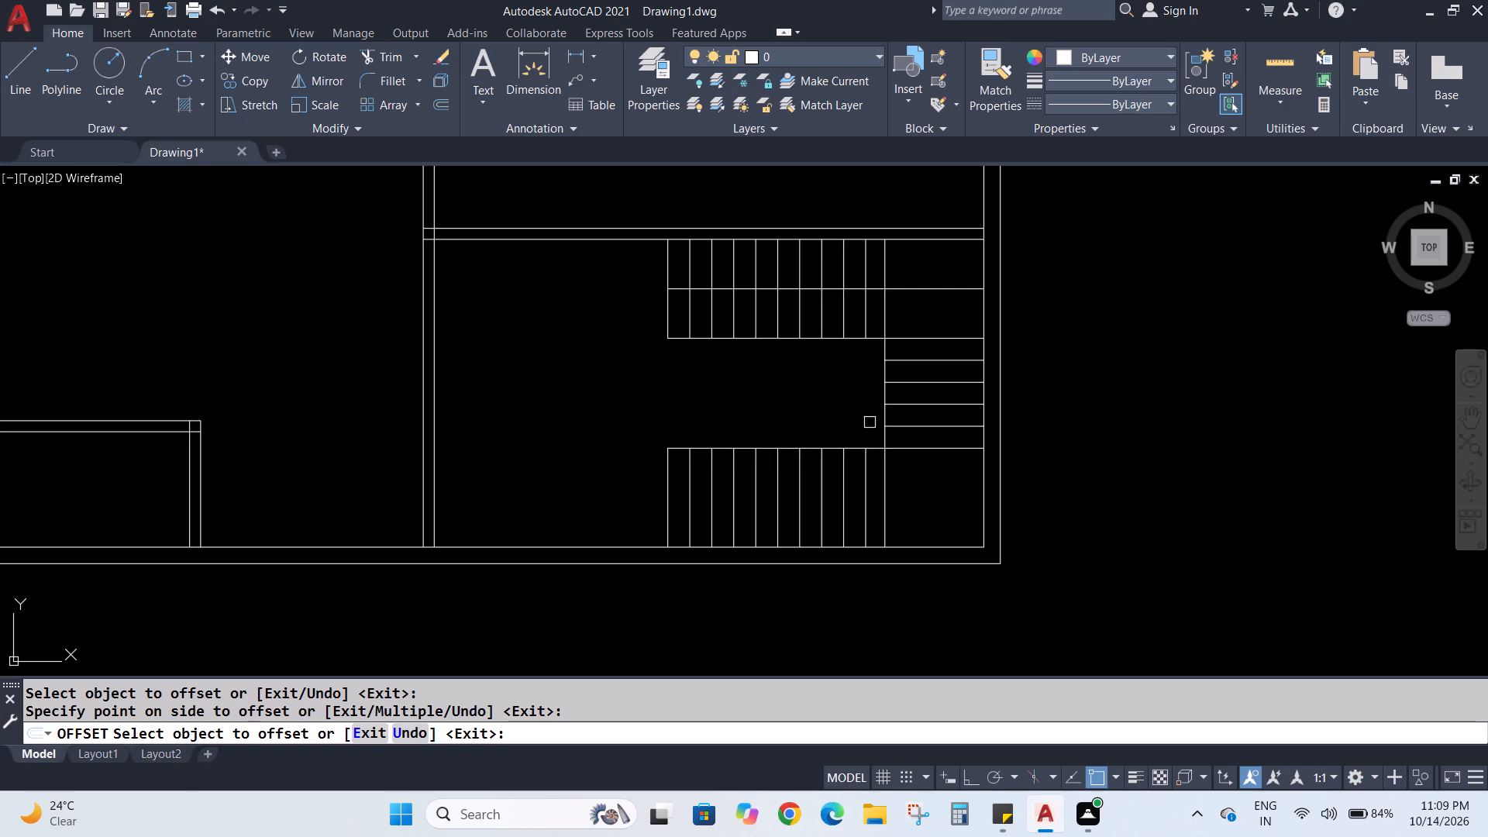
left_click(883, 401)
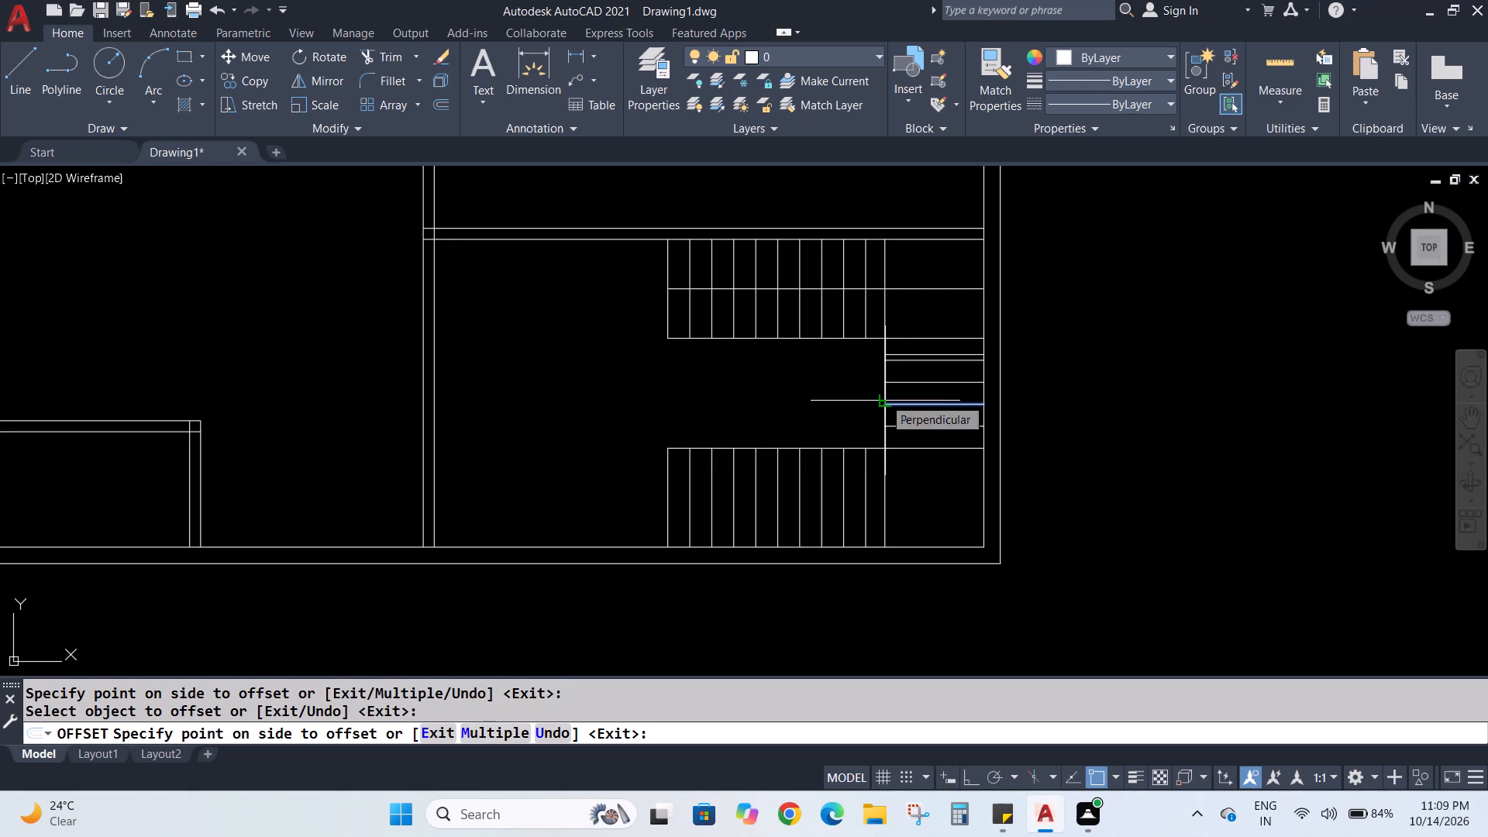
key("Escape")
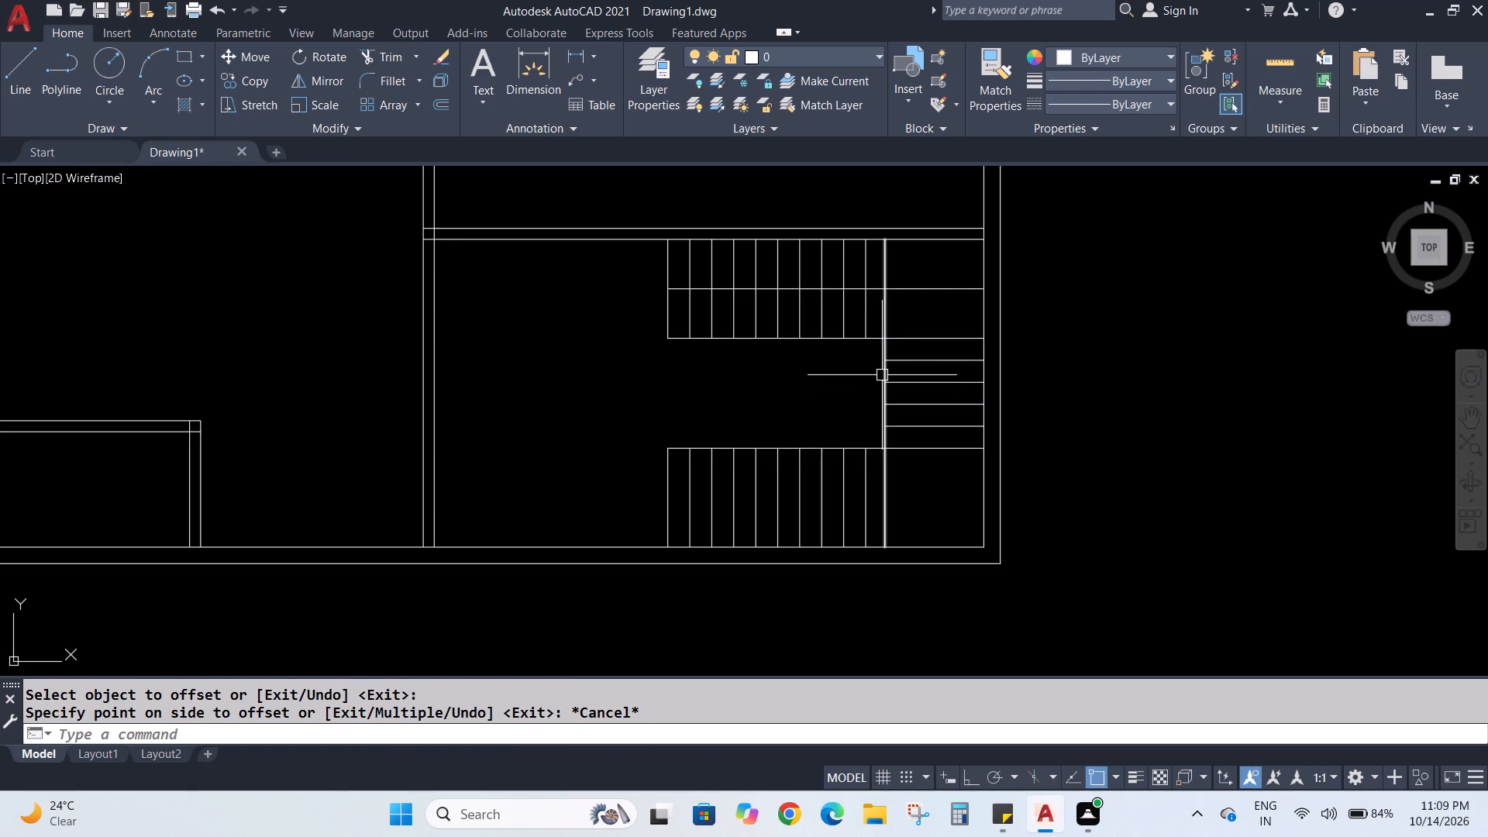
key("Escape")
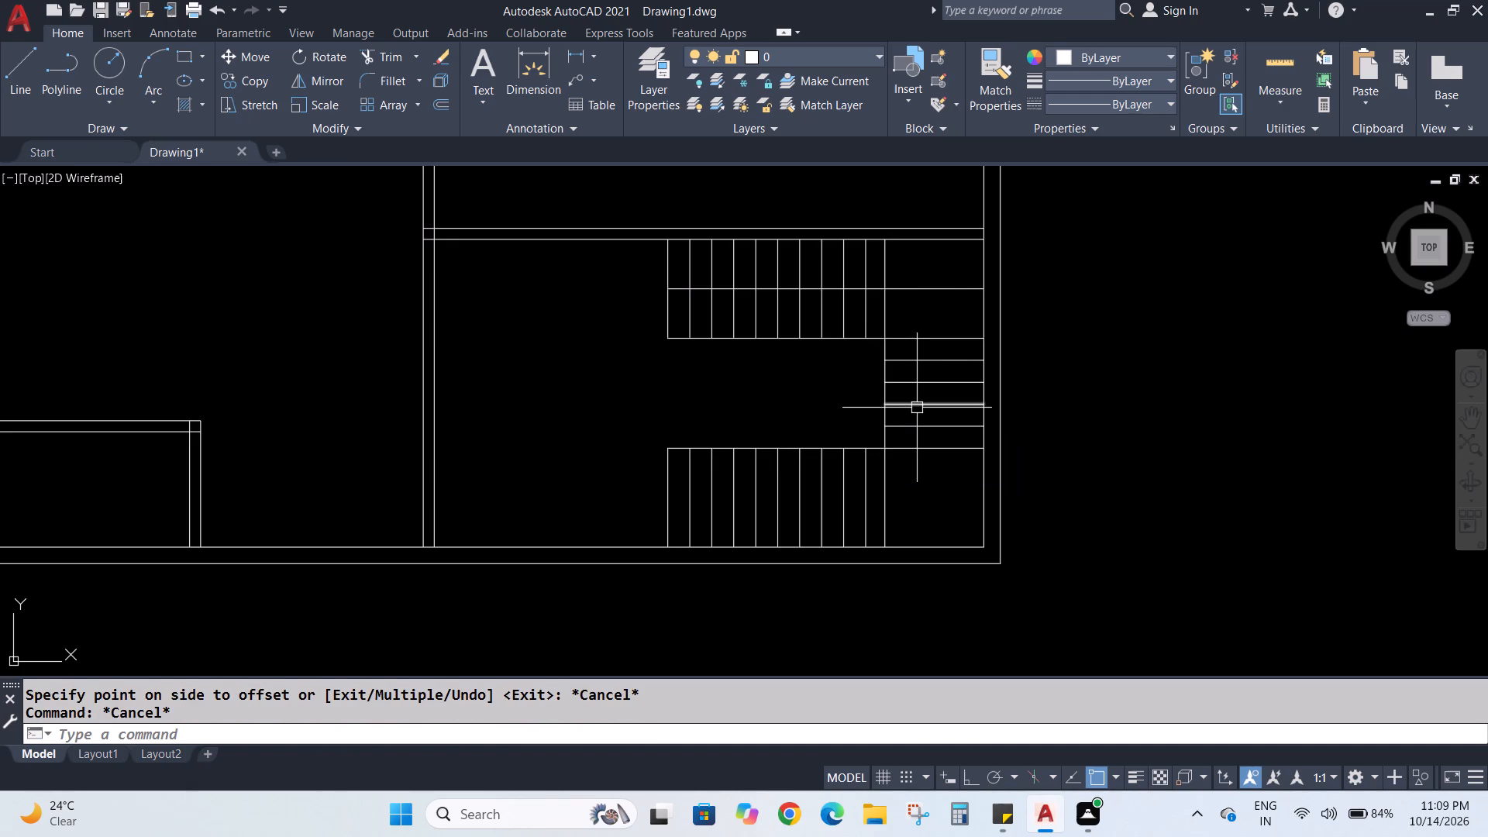
Offset the connecting flight's left edge rightward and the lower flight's inner edge and extension downward, each by 1'6".
key("Return")
key("Return")
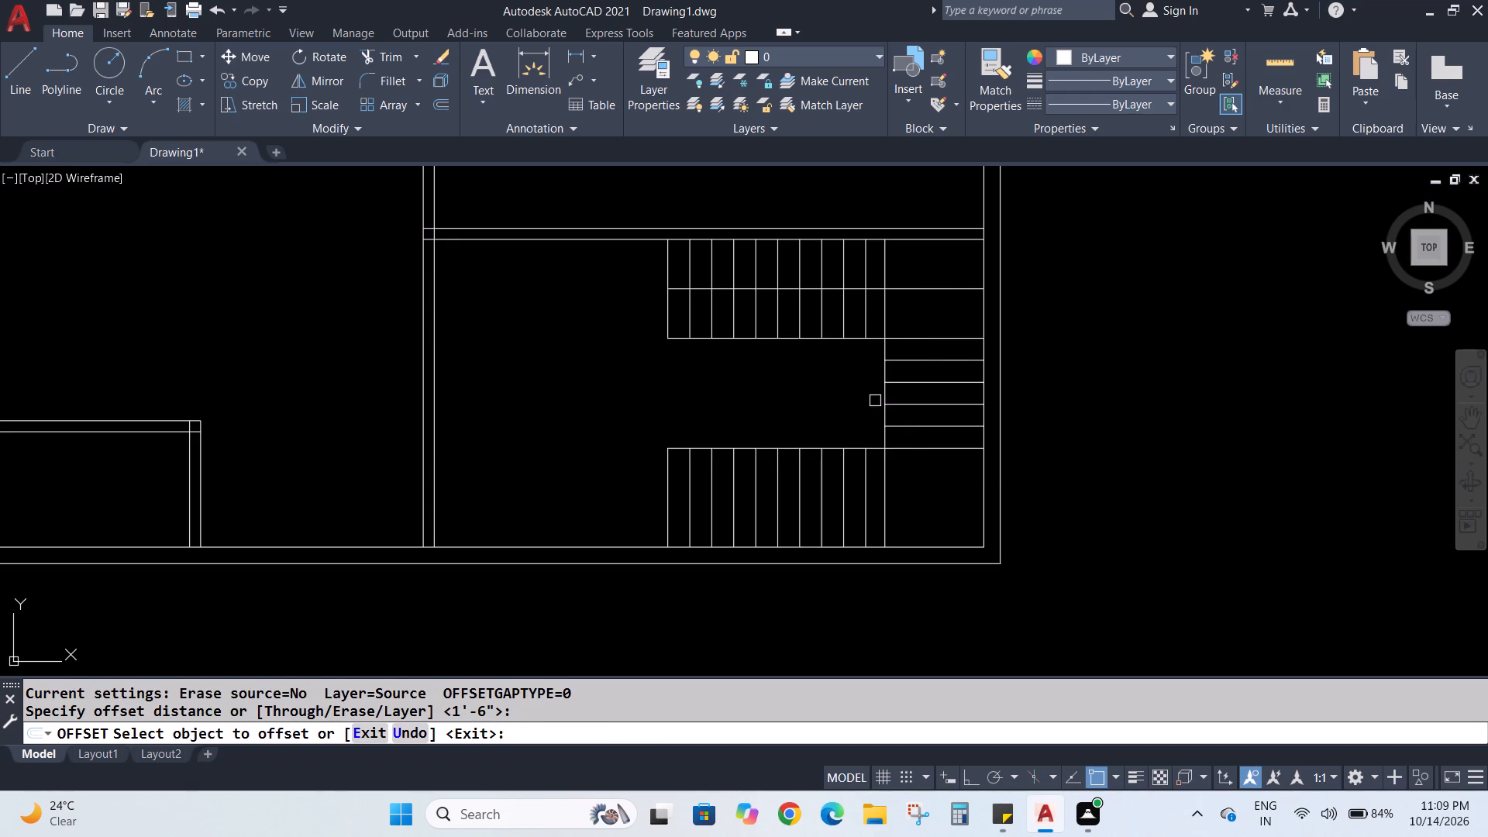
left_click(887, 392)
left_click(909, 394)
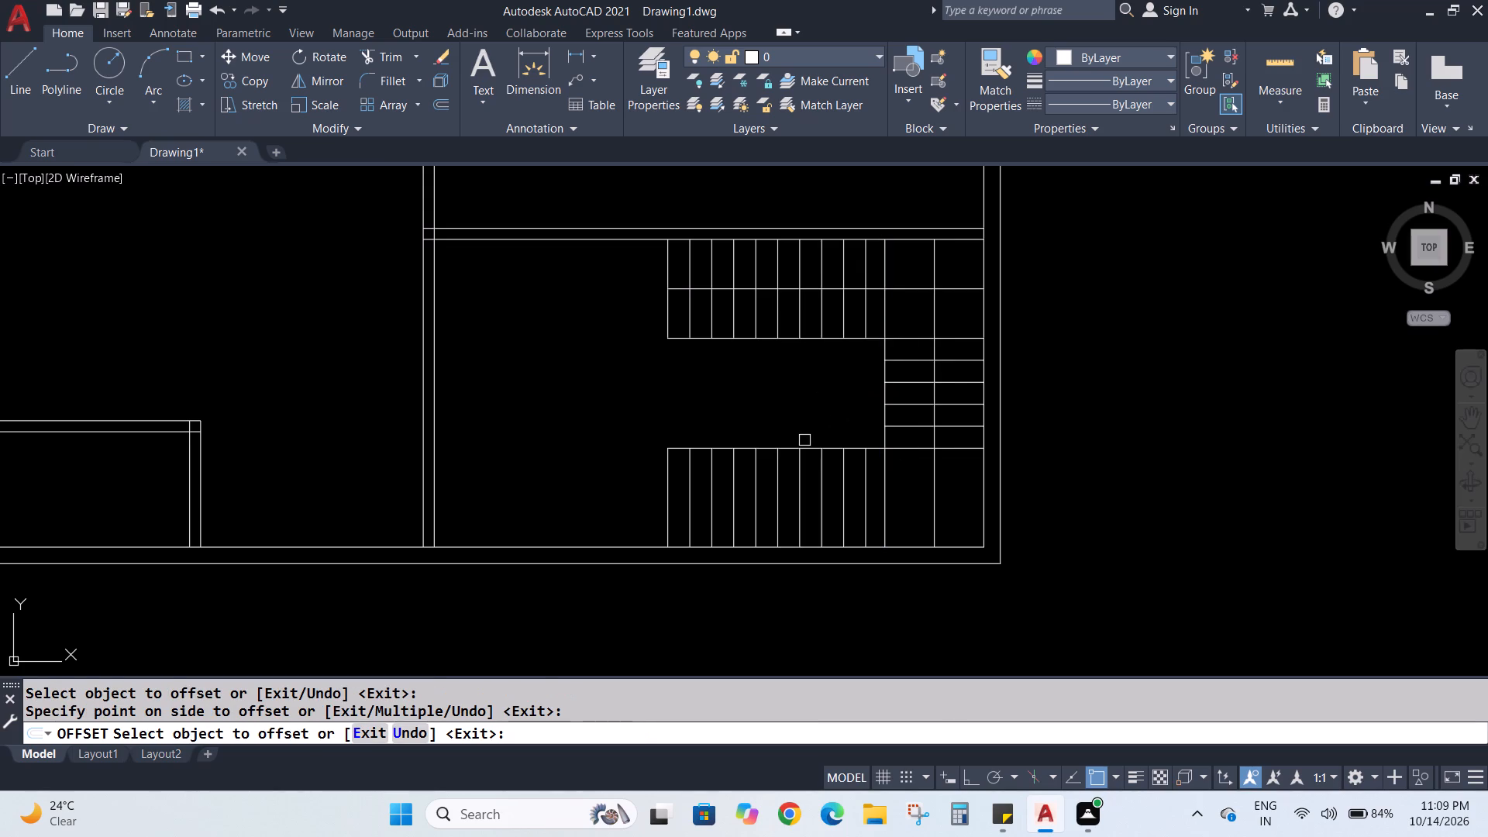
left_click(791, 446)
left_click(797, 486)
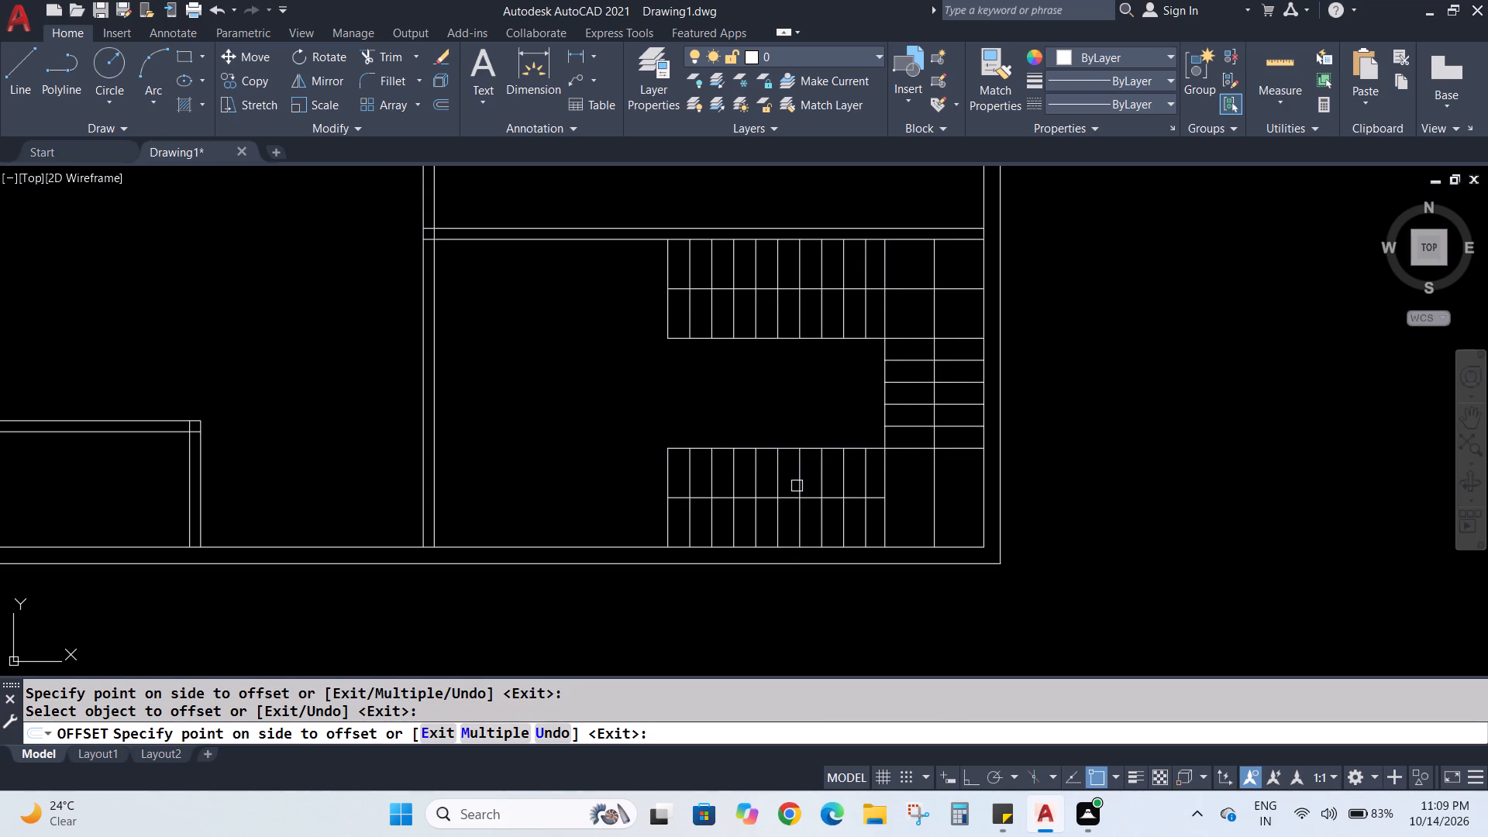
left_click(907, 449)
left_click(914, 477)
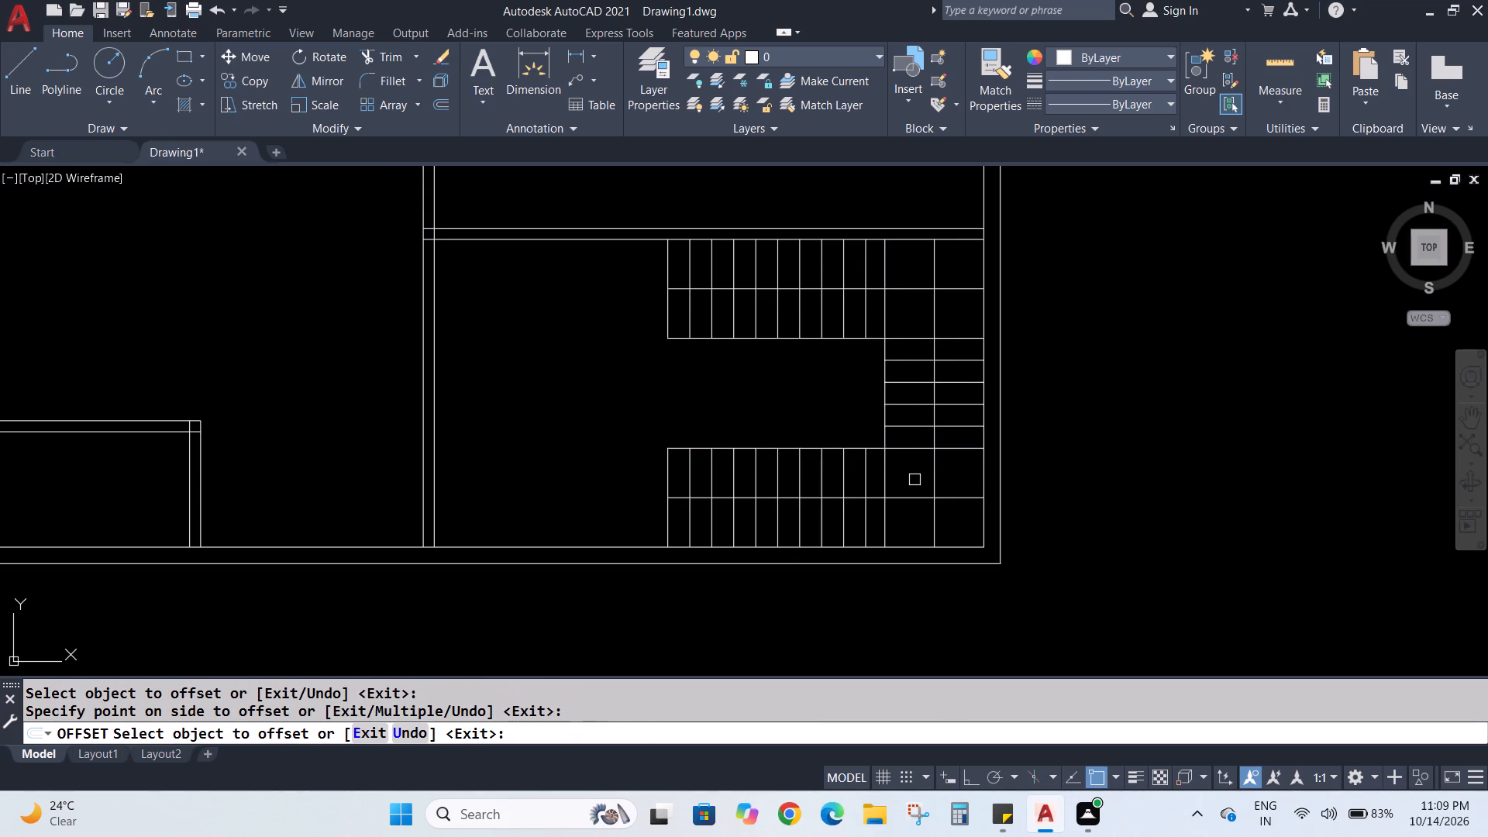
key("Escape")
key("Escape")
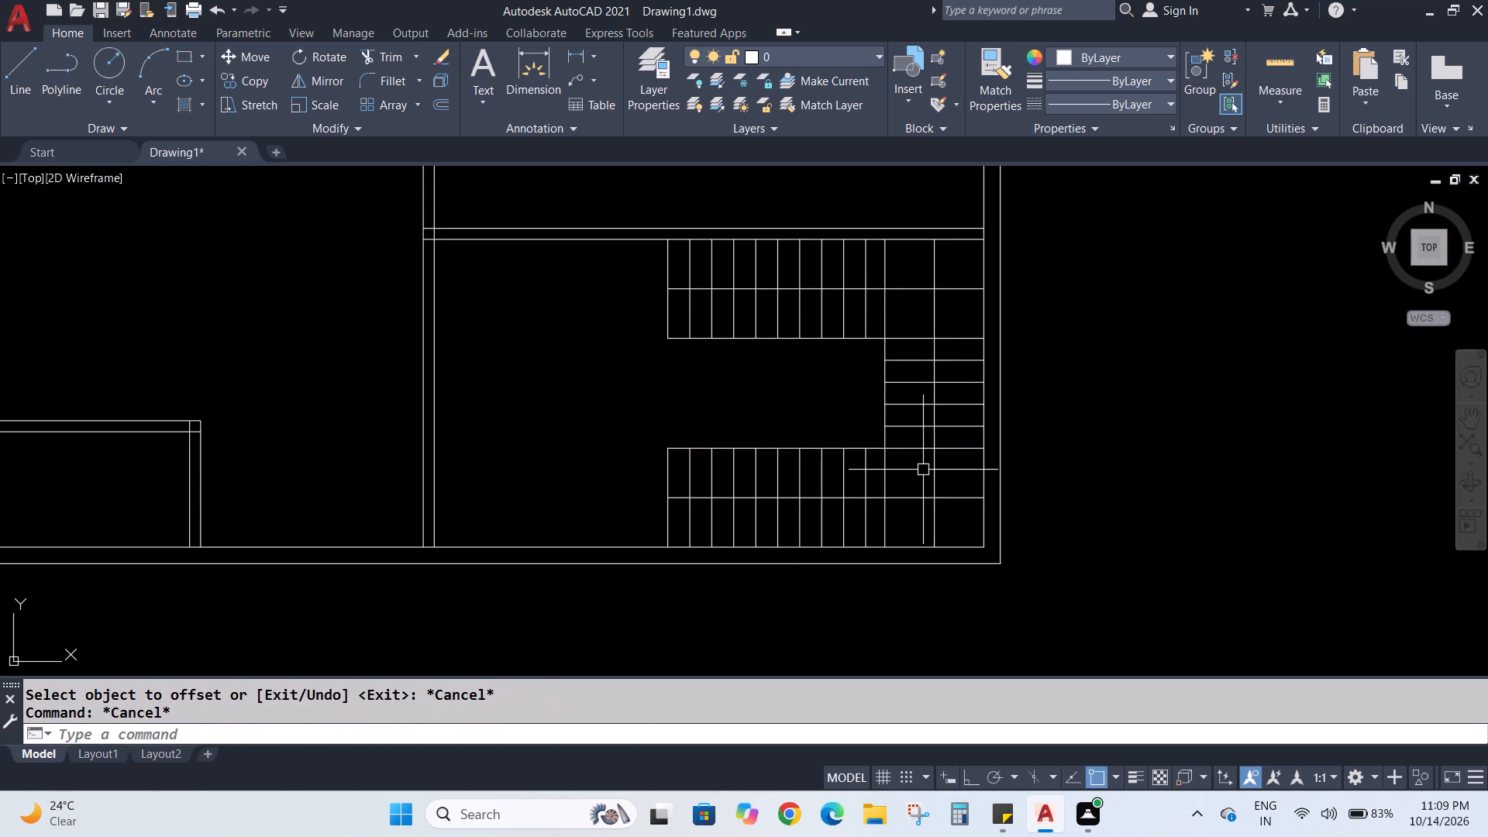
Trim the centre lines' overhanging ends beyond their upper and lower corner intersections to leave a continuous U-shaped path.
type("TR")
key("Return")
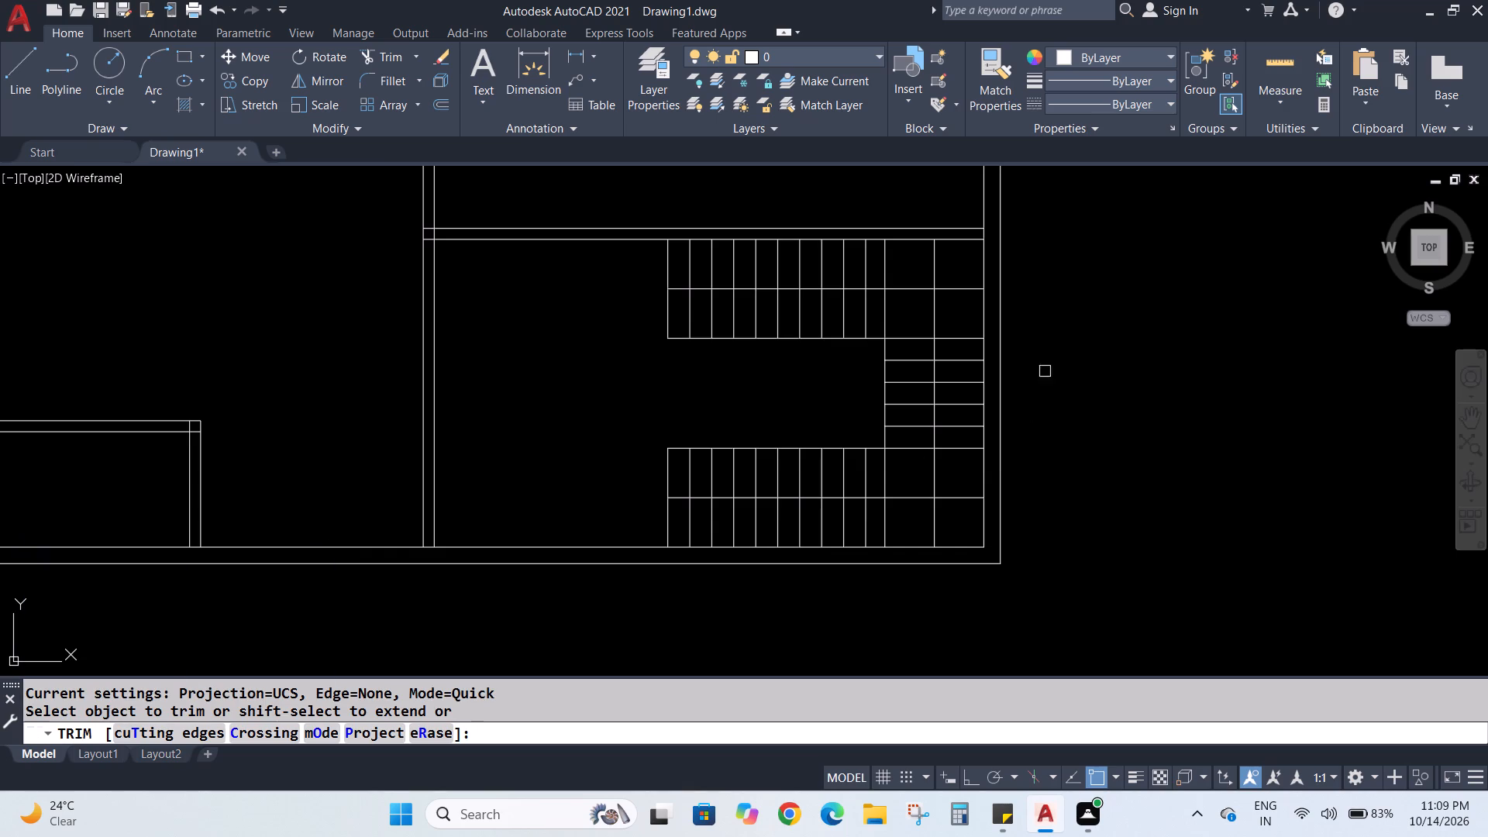
left_click(935, 265)
left_click(960, 291)
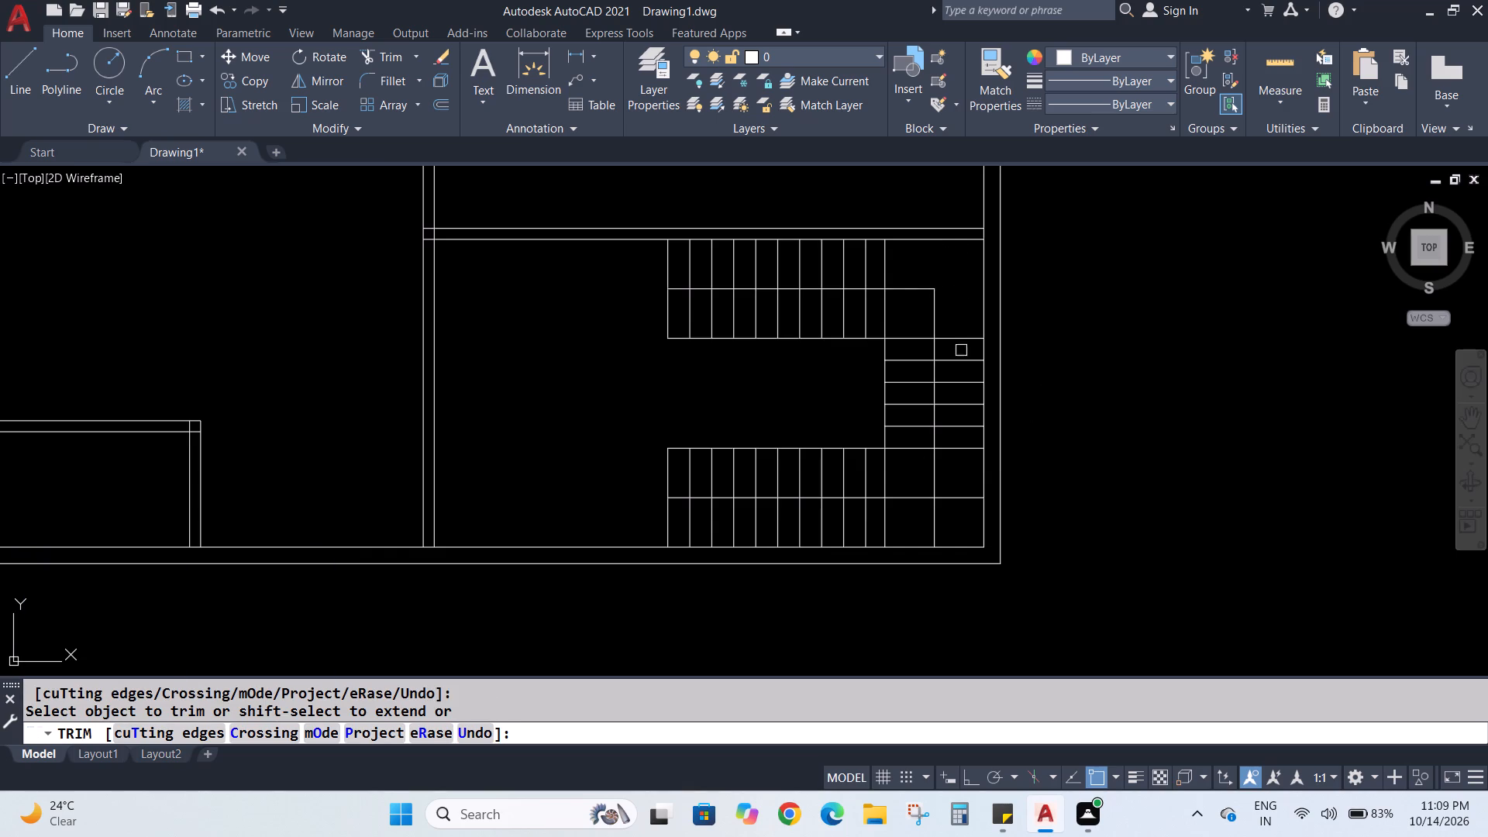
left_click(950, 504)
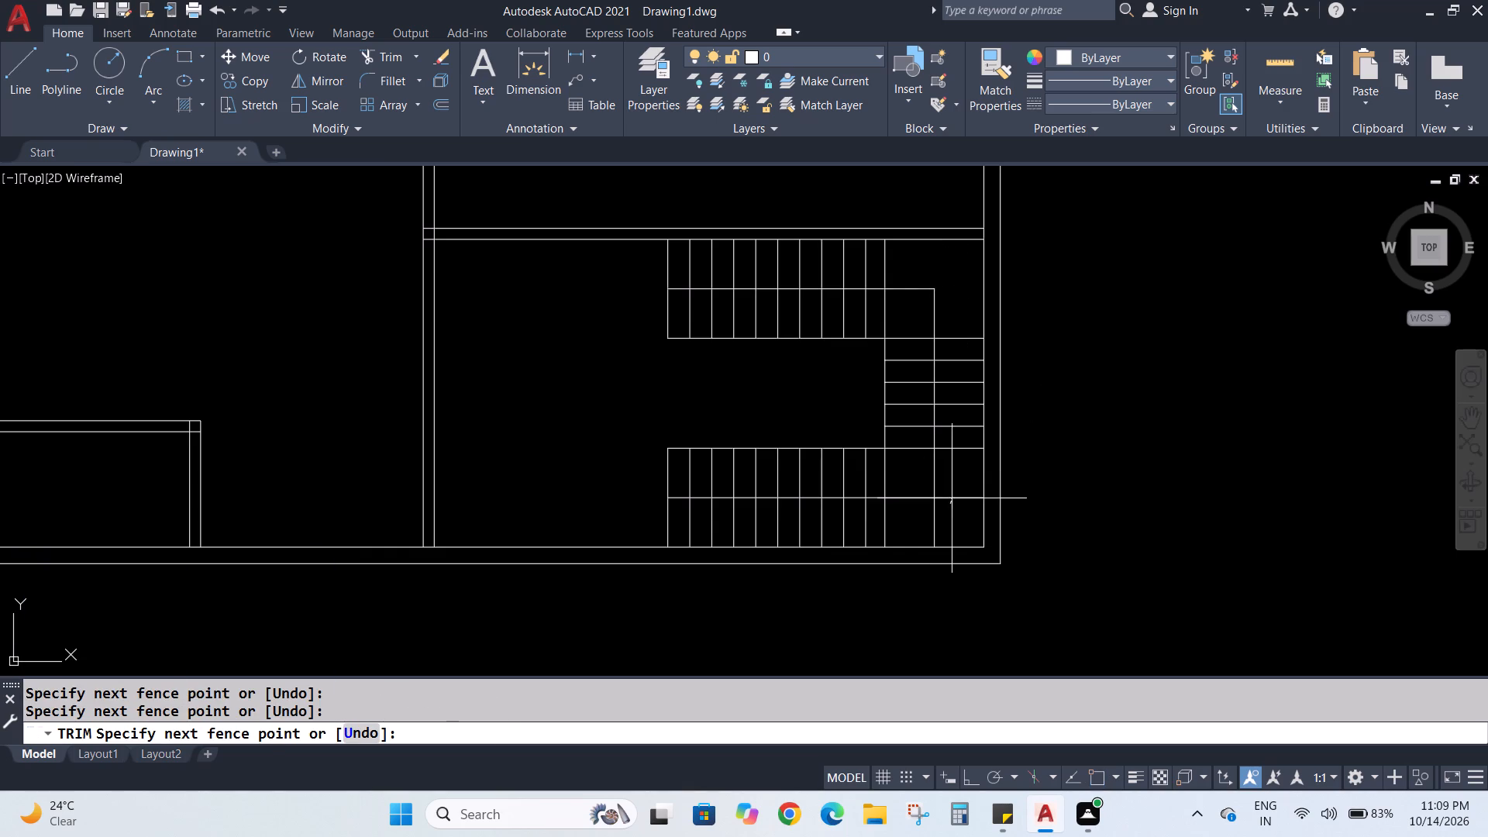
left_click(952, 498)
left_click(939, 518)
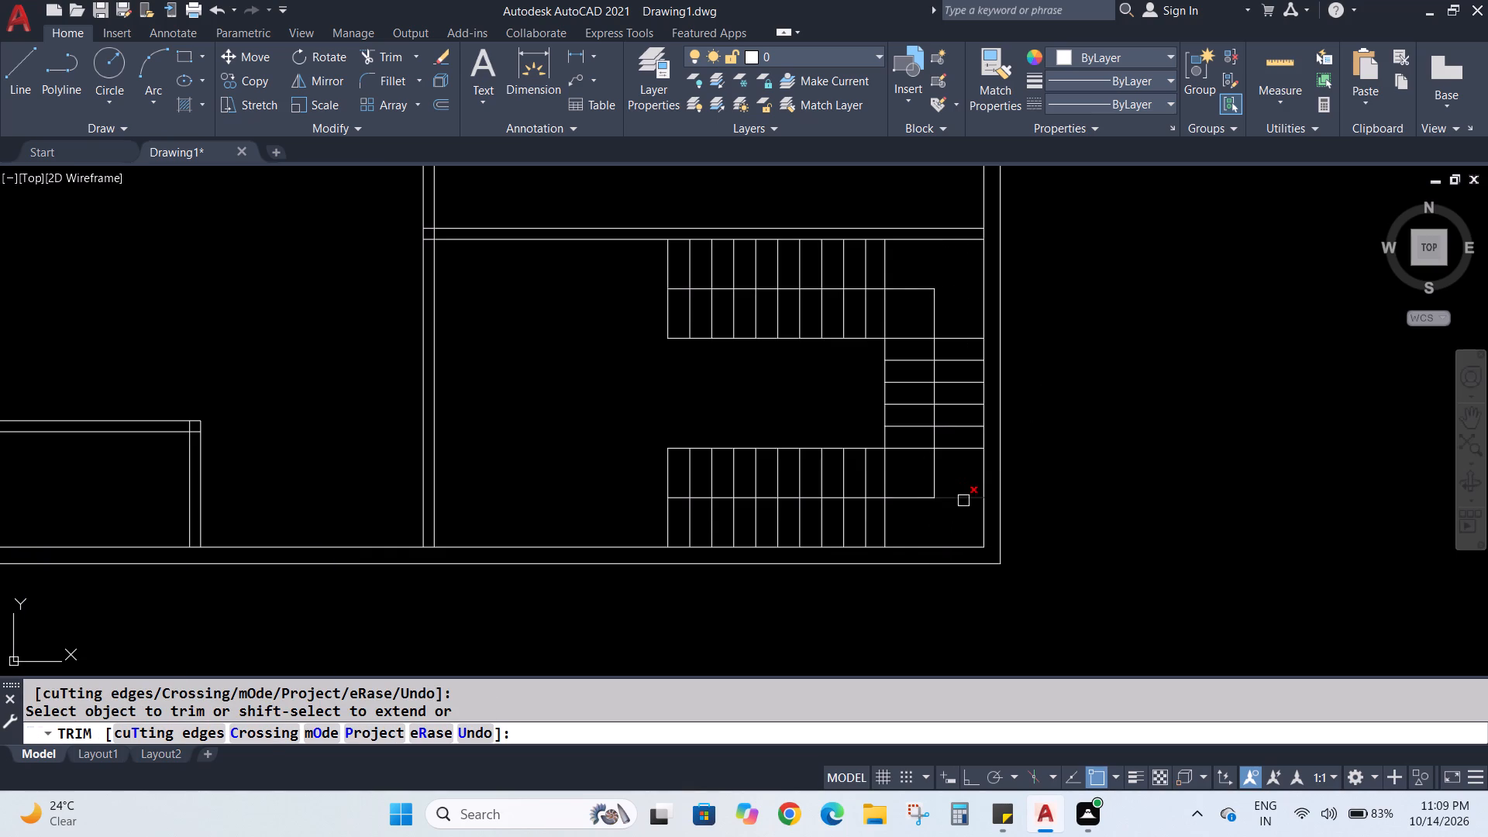
left_click(963, 501)
key("Escape")
key("Escape")
Draw an 8" line at 45° from the left end of the lower flight's centre line as one arrowhead stroke.
scroll(701, 517, "up", 3)
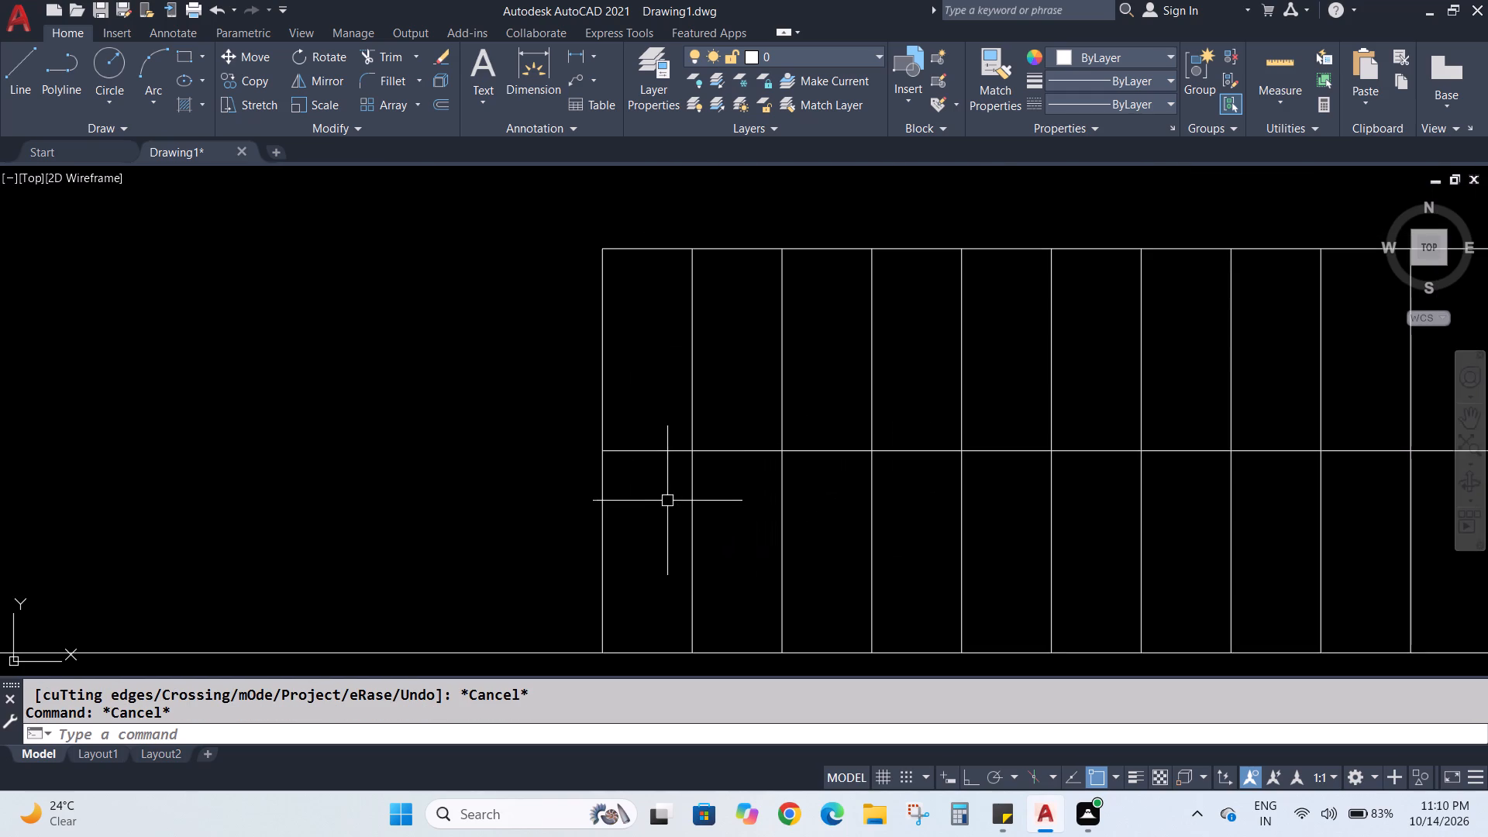
key("l")
key("Return")
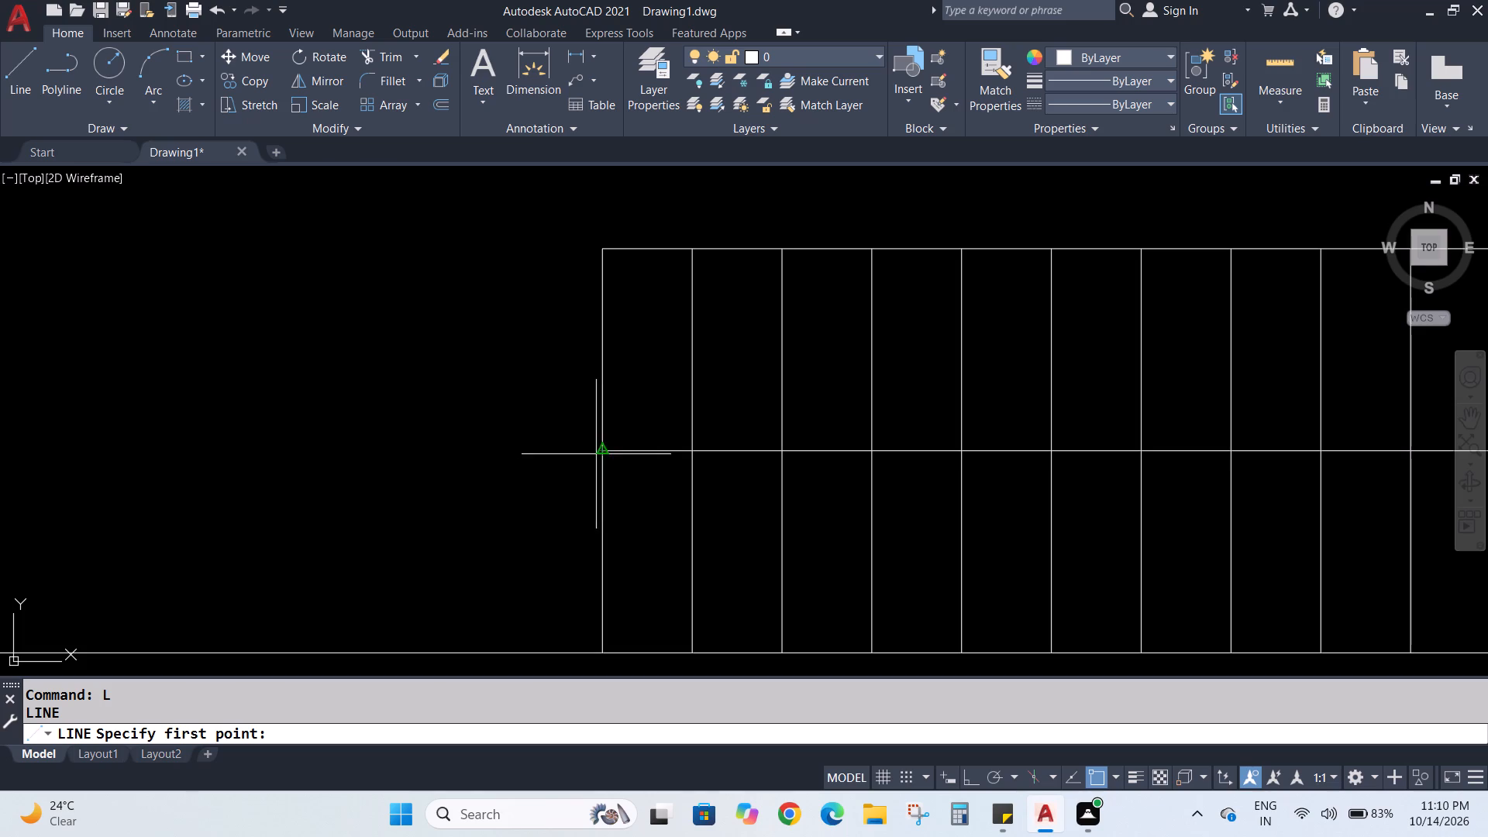
left_click(604, 449)
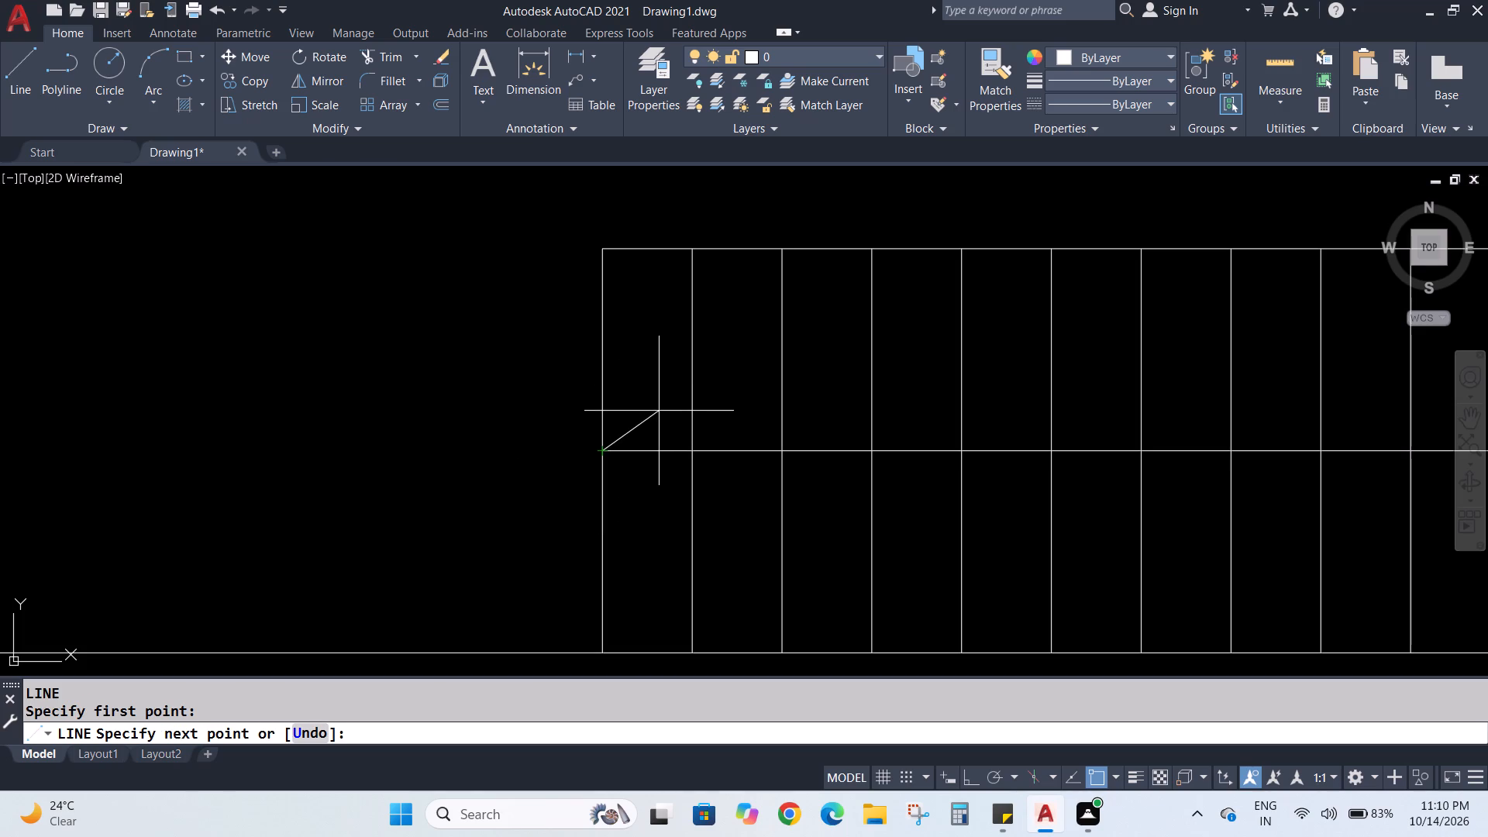
key("shift+at")
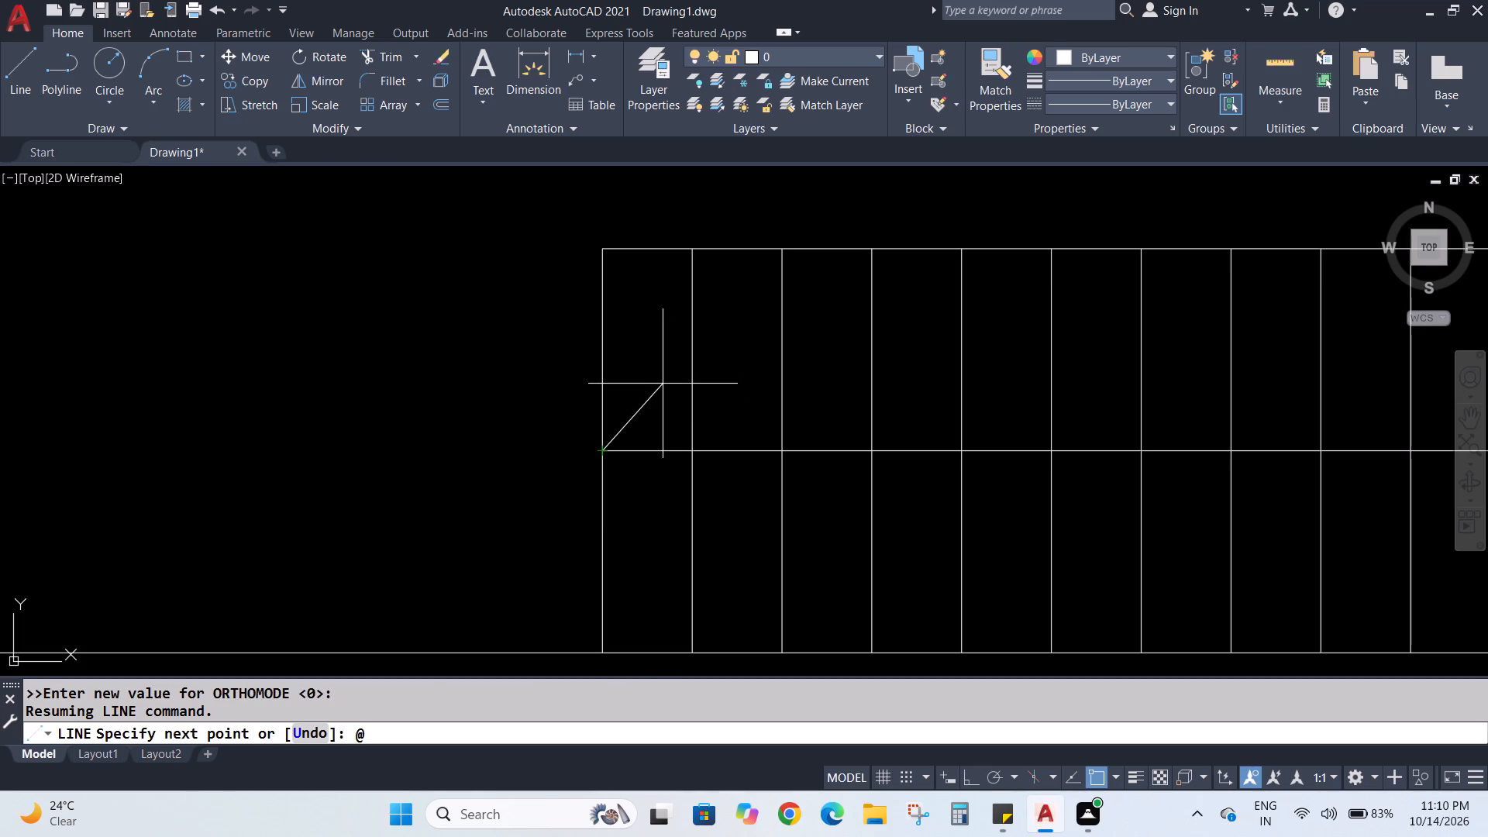
type("8\"")
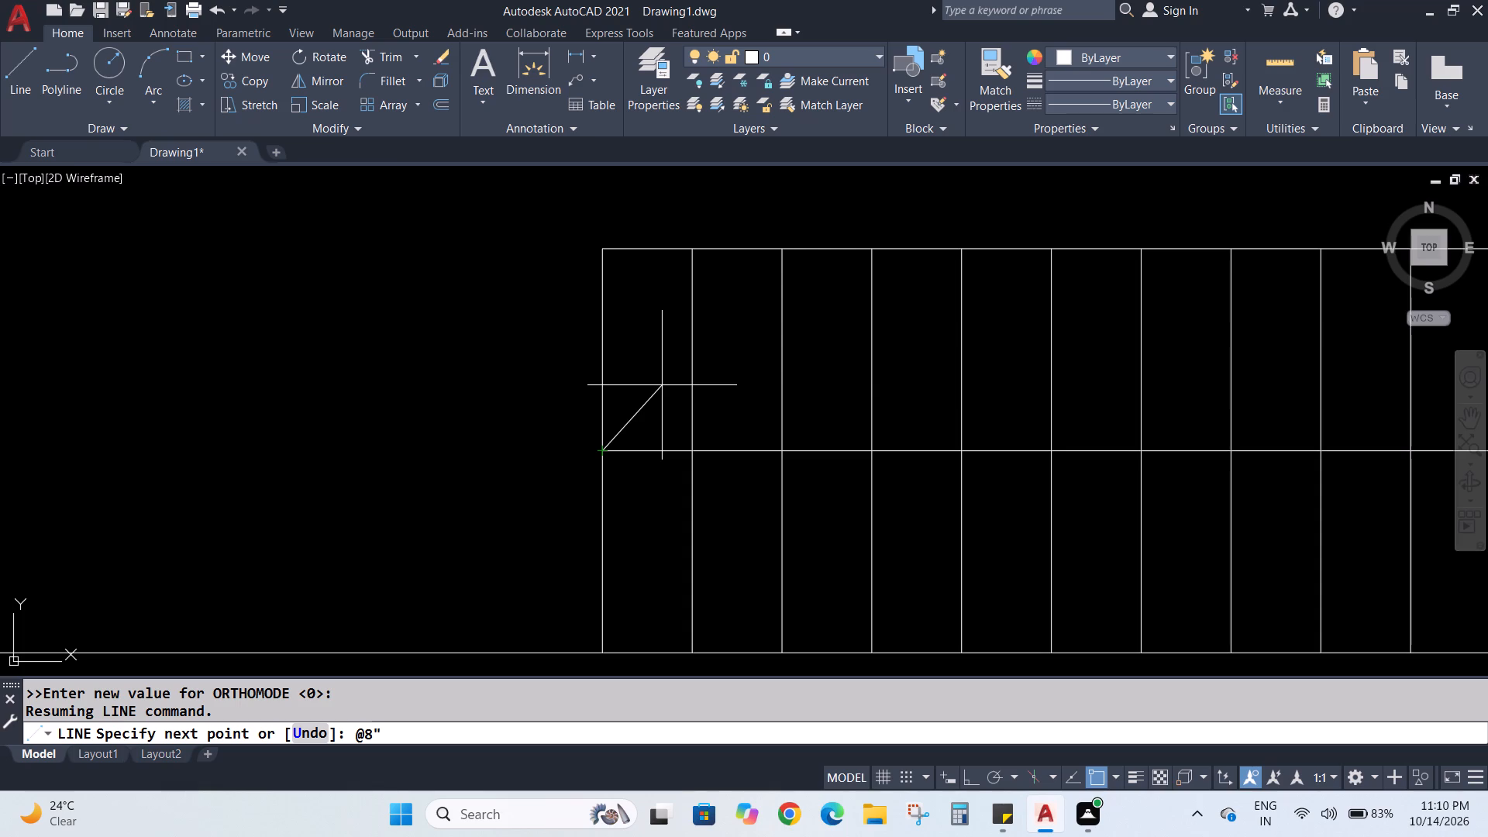
key("shift+less")
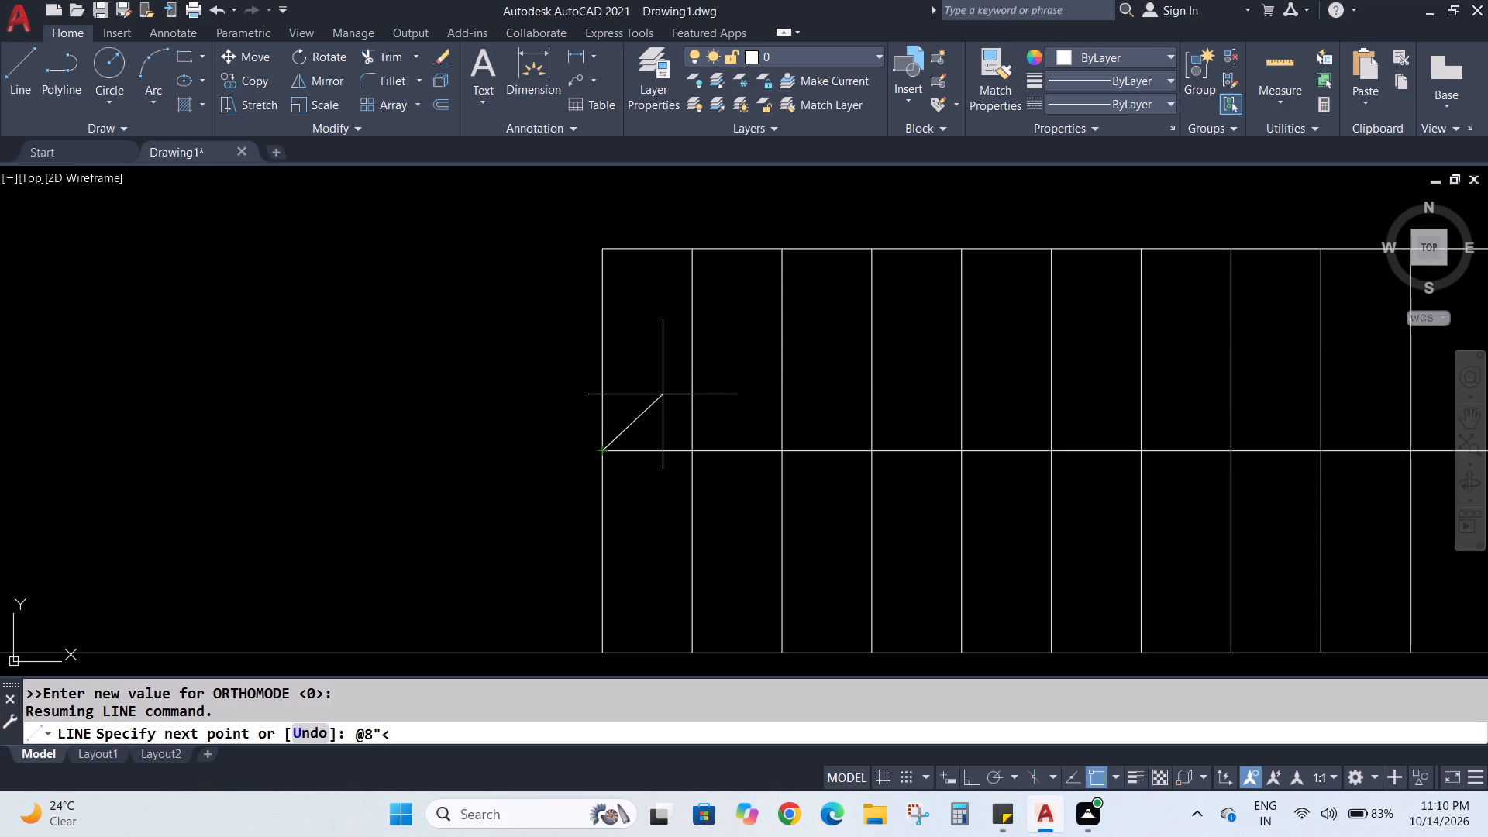
type("45")
key("Return")
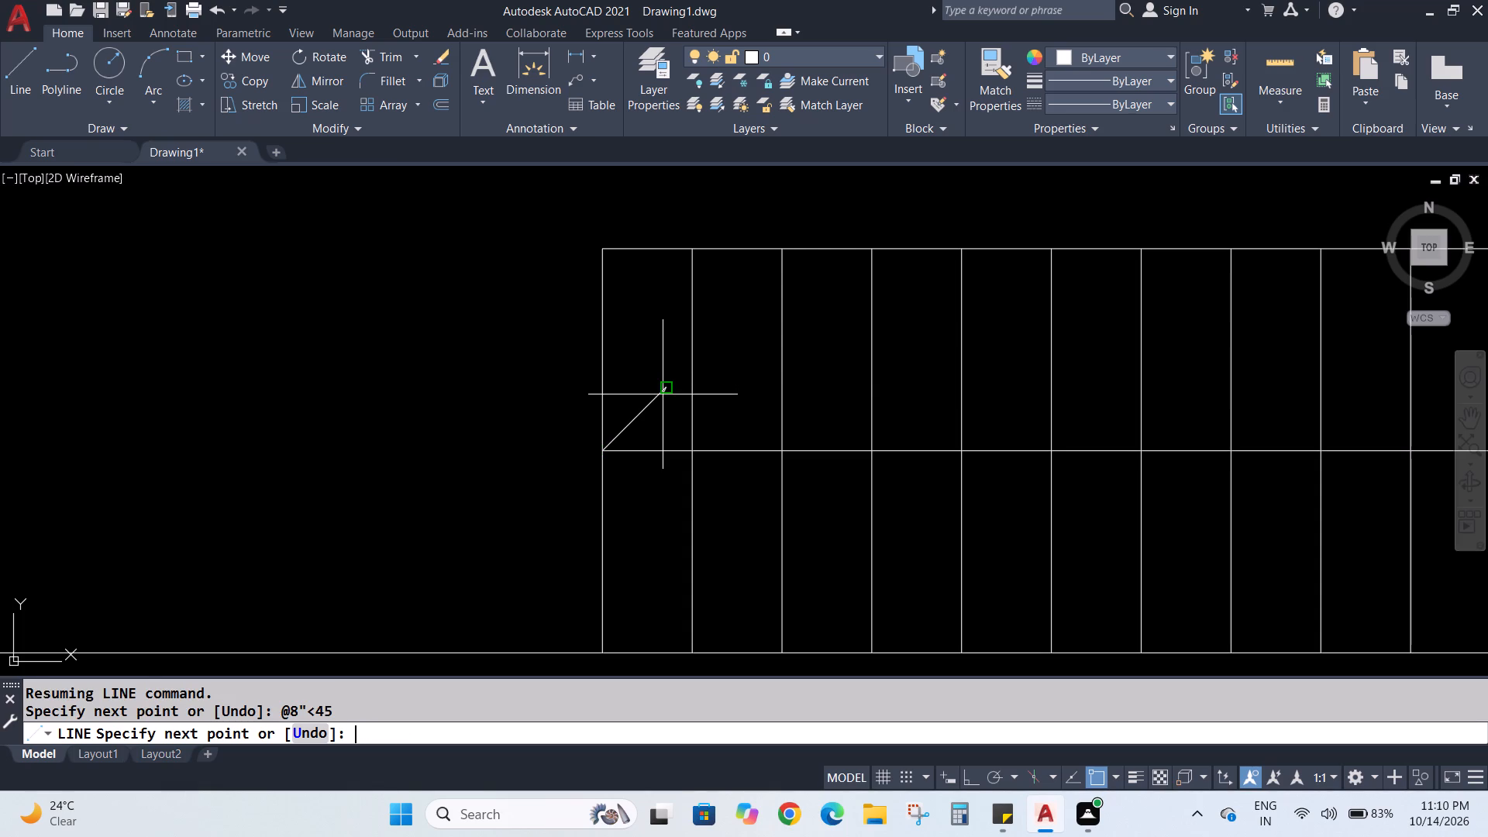
key("Escape")
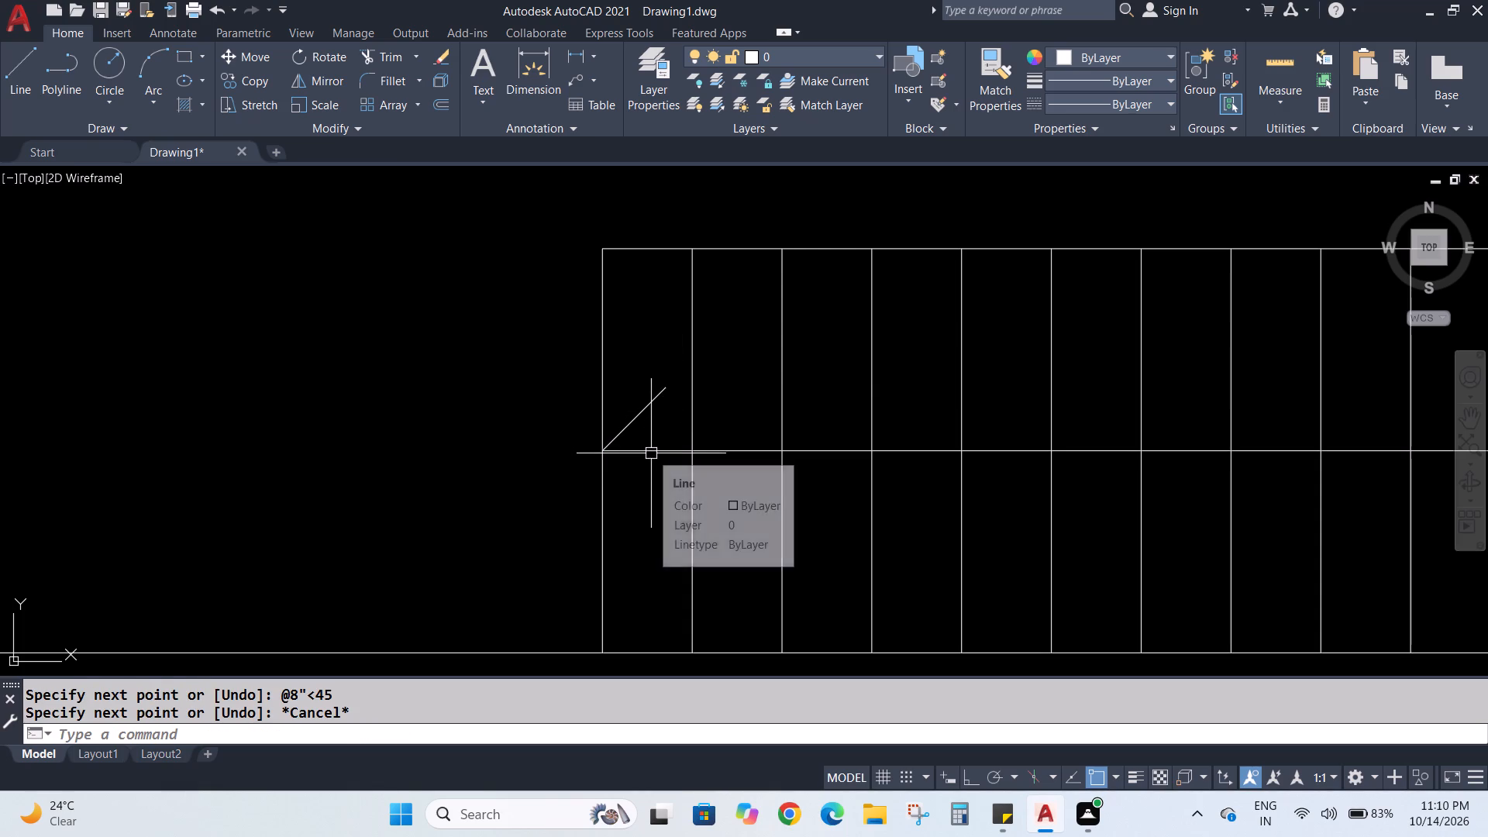
Mirror the diagonal stroke about the lower flight's centre line, keeping the original, to complete the arrowhead.
left_click(645, 401)
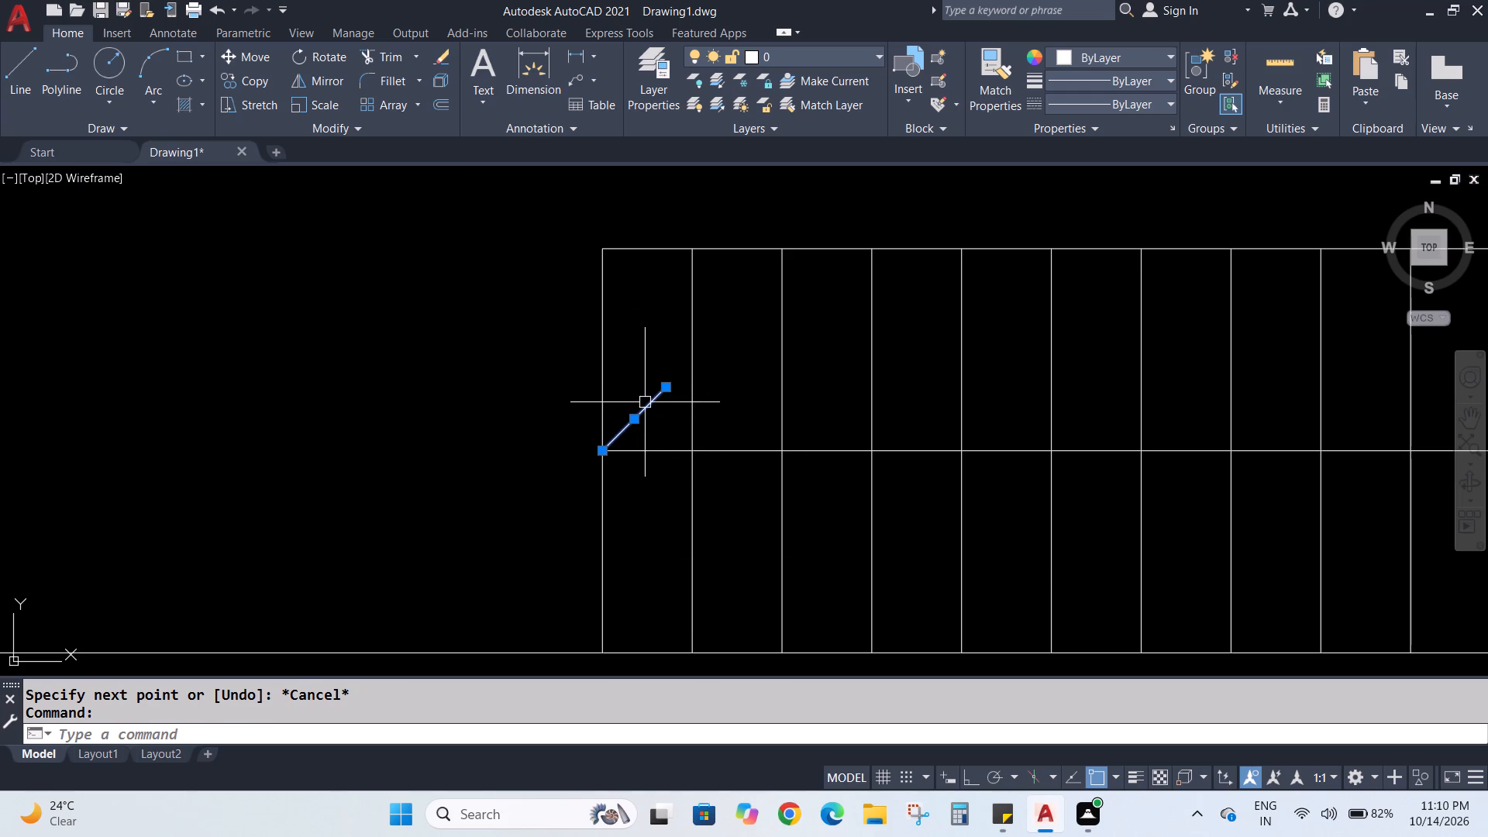
key("comma")
key("BackSpace")
type("MI")
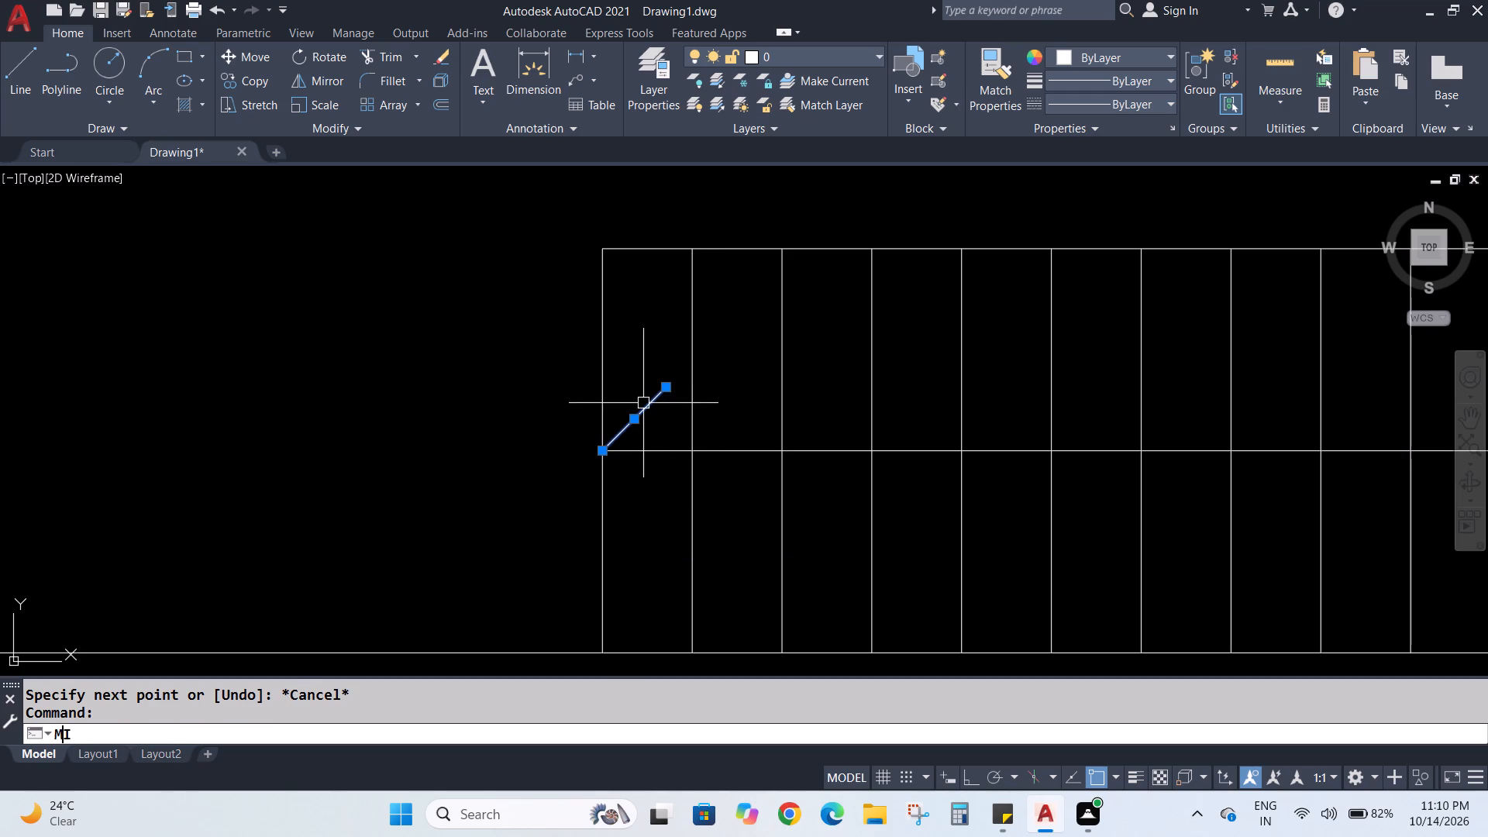
key("Return")
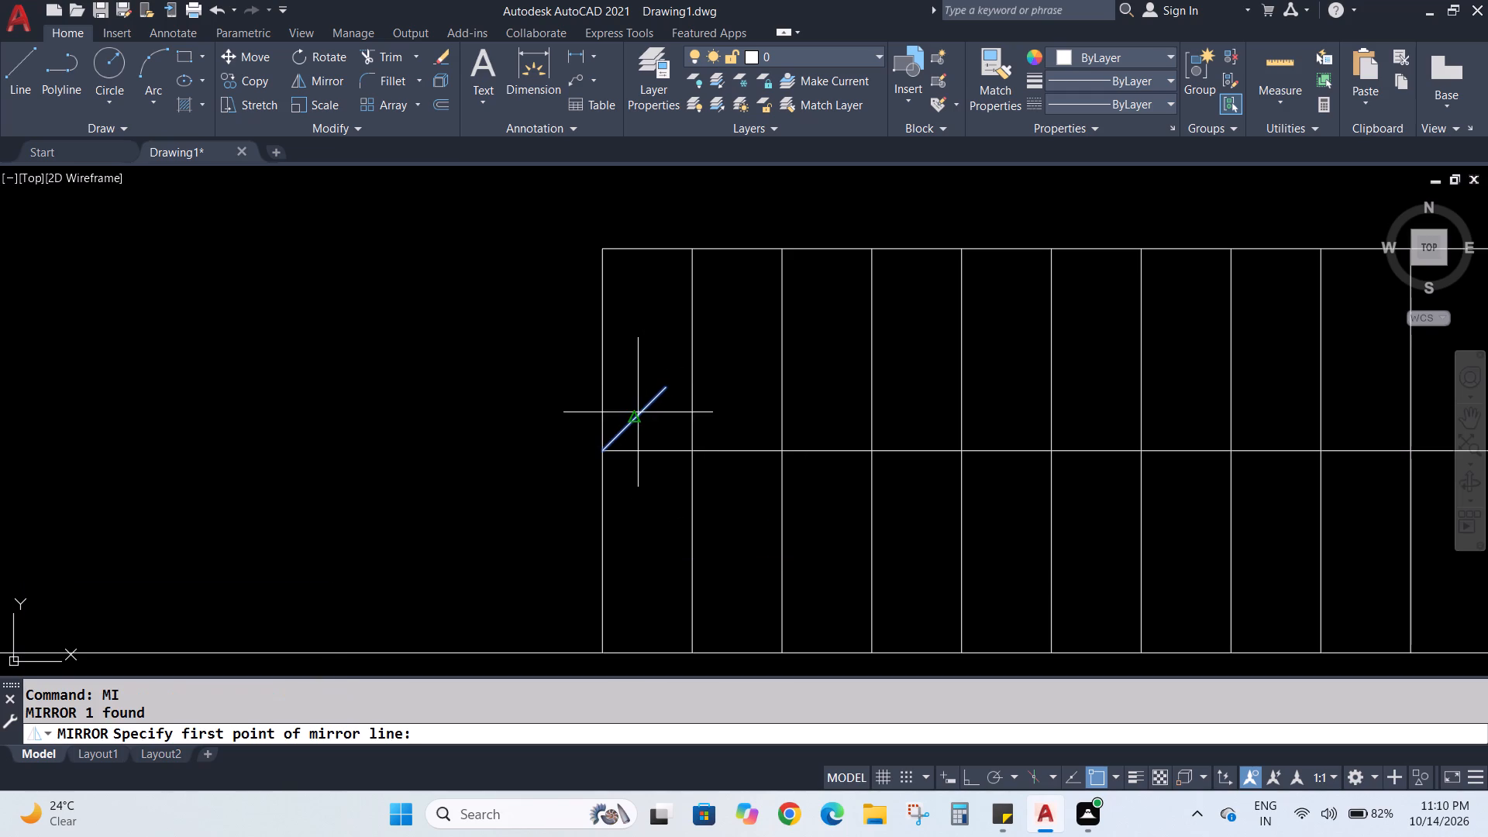
left_click(601, 456)
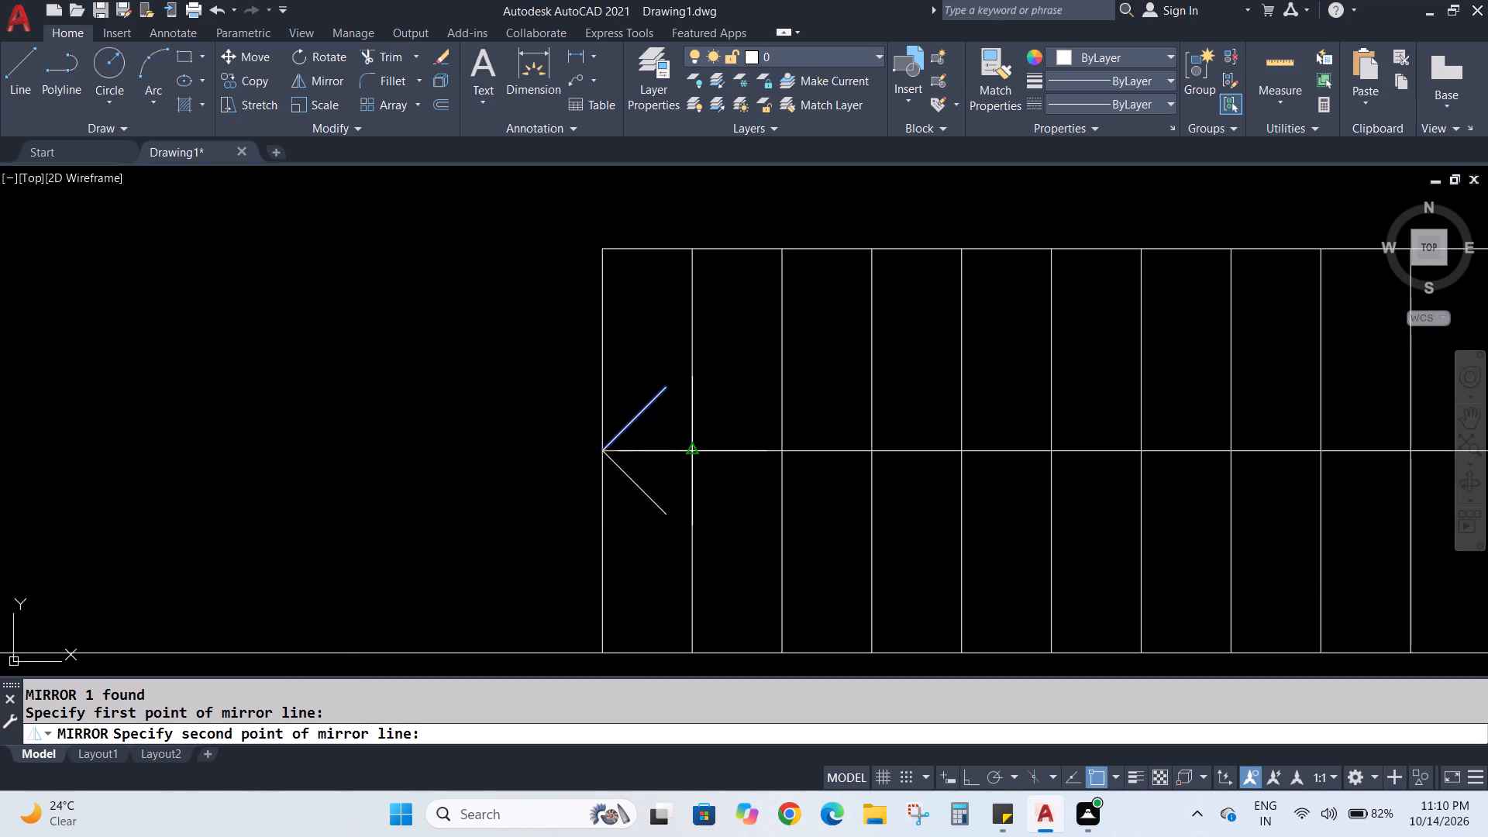
left_click(693, 449)
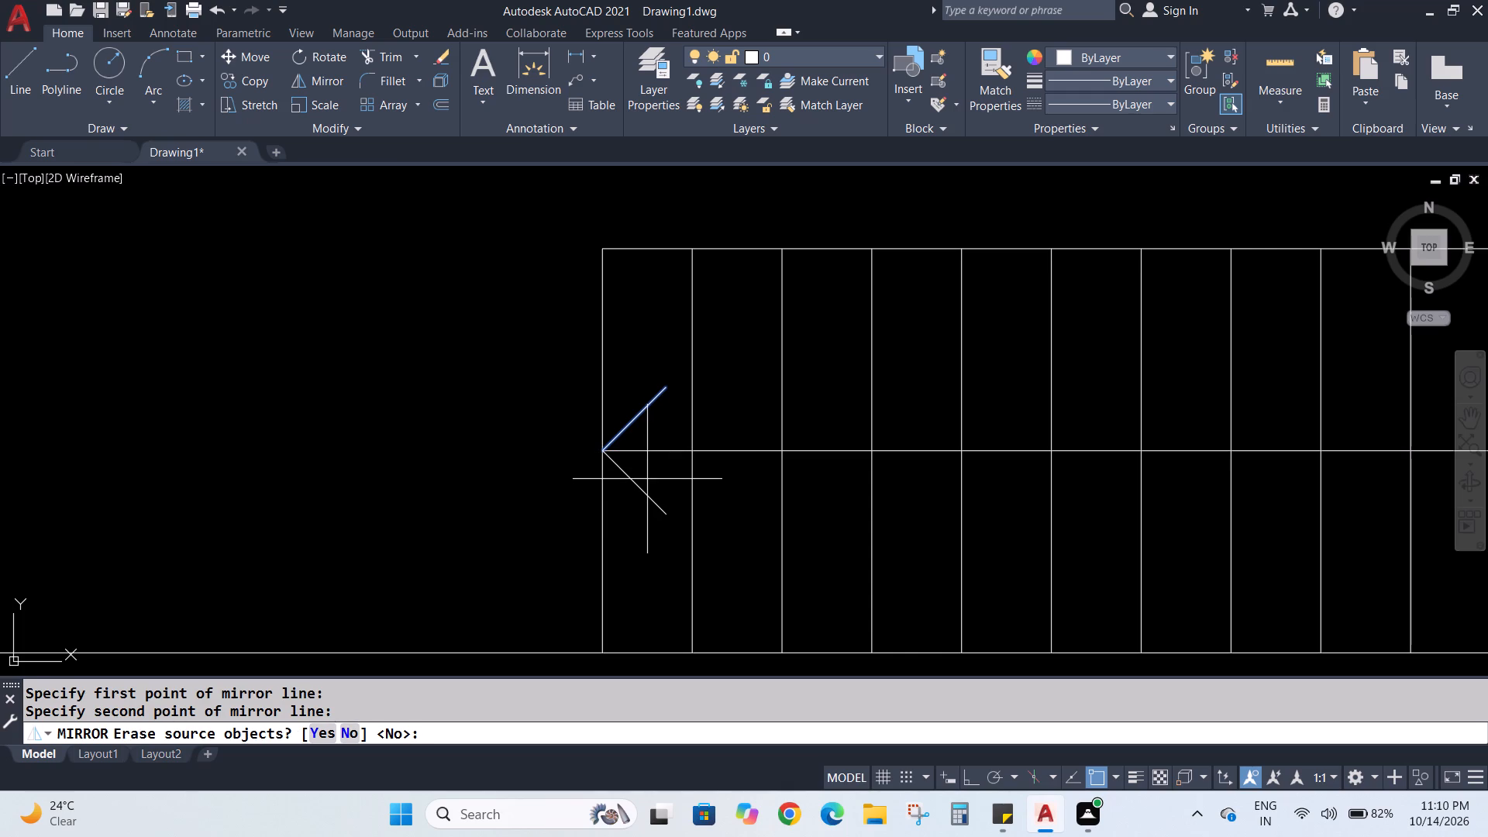
key("Return")
scroll(640, 402, "down", 2)
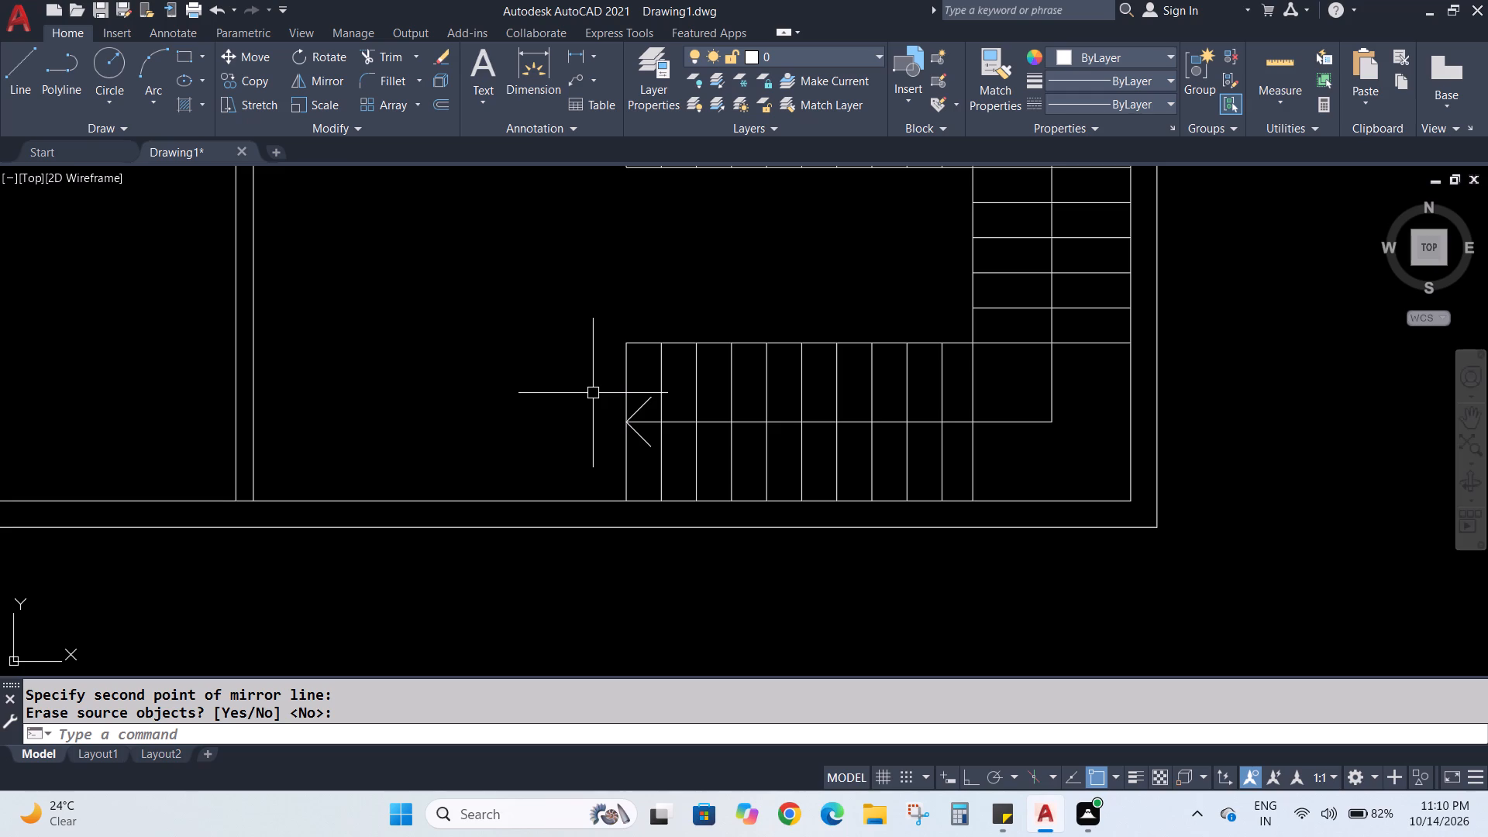
scroll(575, 388, "down", 1)
middle_click_drag(613, 341, 589, 402)
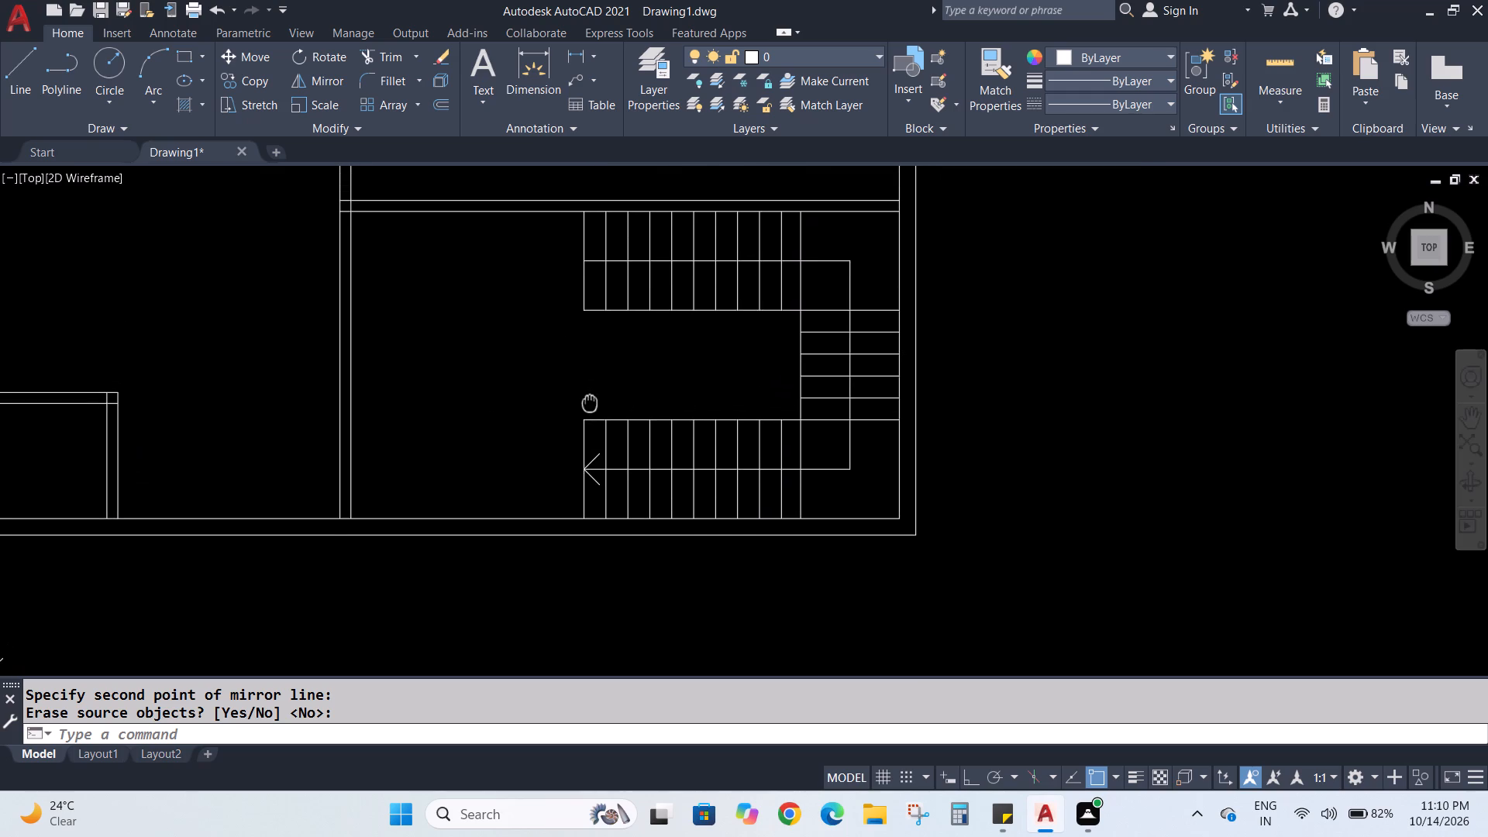
middle_click_drag(589, 402, 588, 405)
key("Escape")
key("Escape")
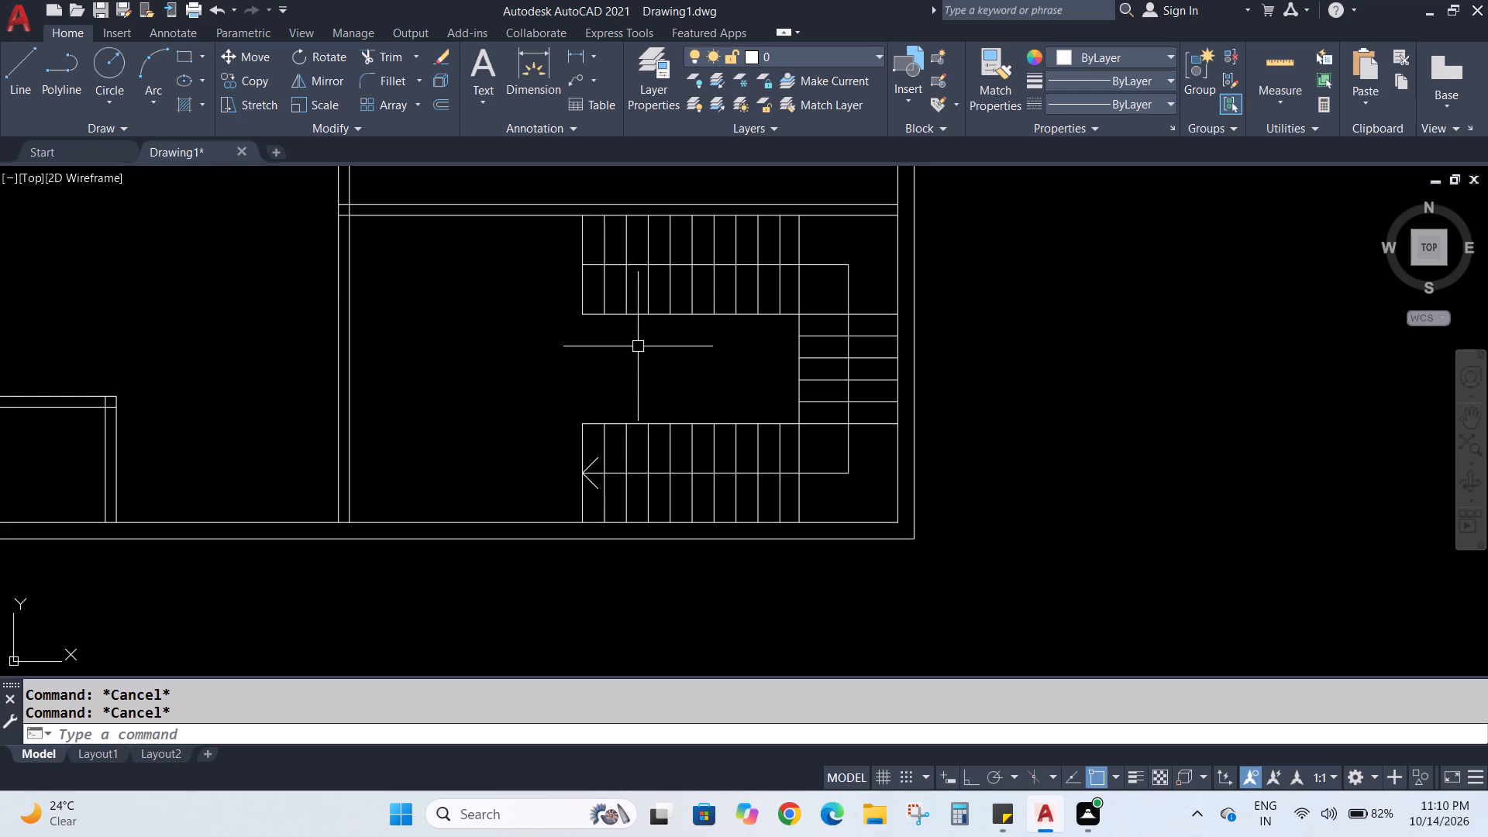
Trim the right exterior wall's inner line between the two lines of the partition above the staircase.
type("TR")
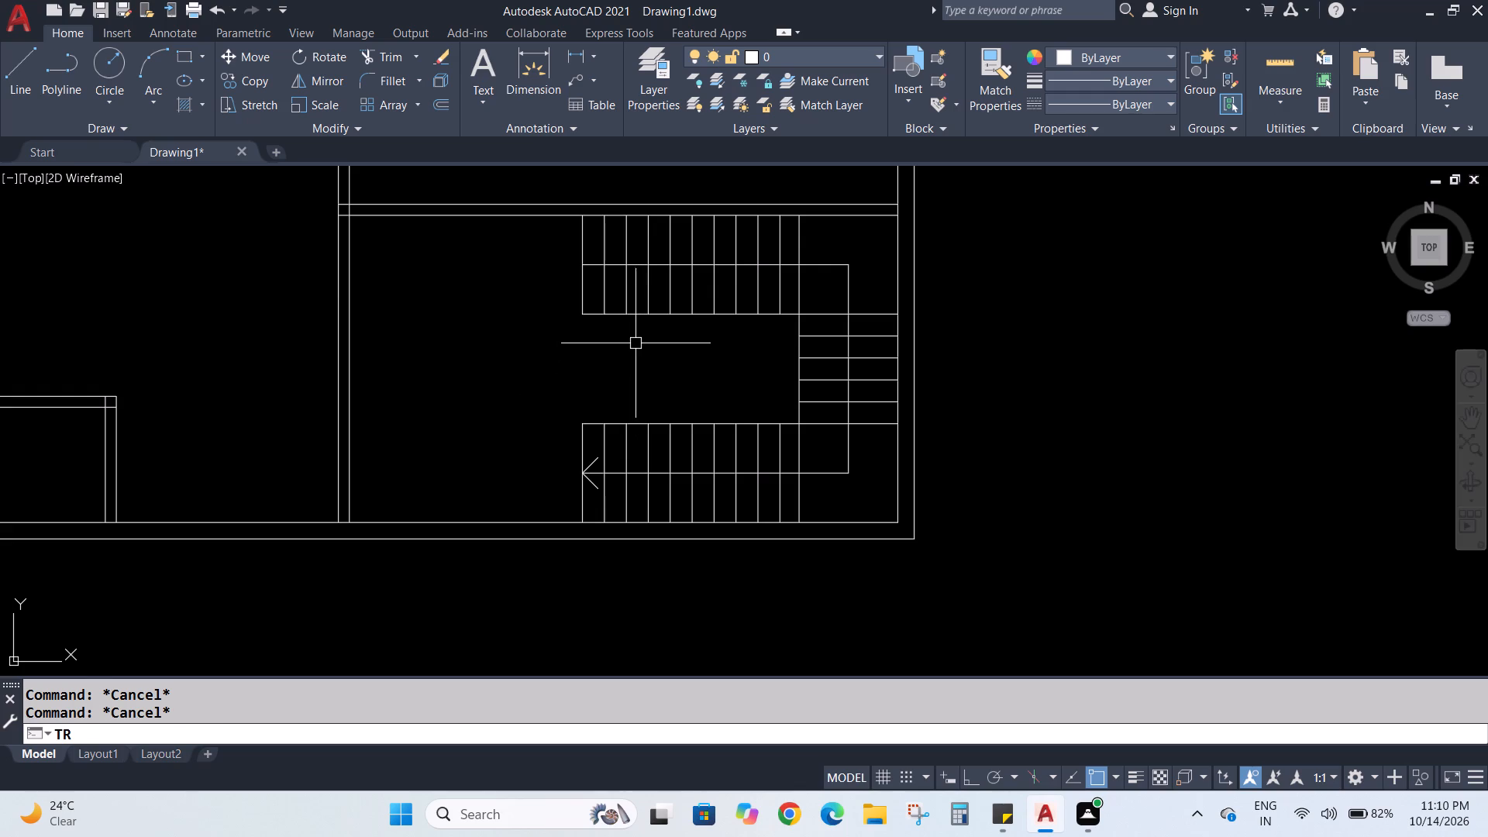
key("Return")
scroll(889, 209, "up", 3)
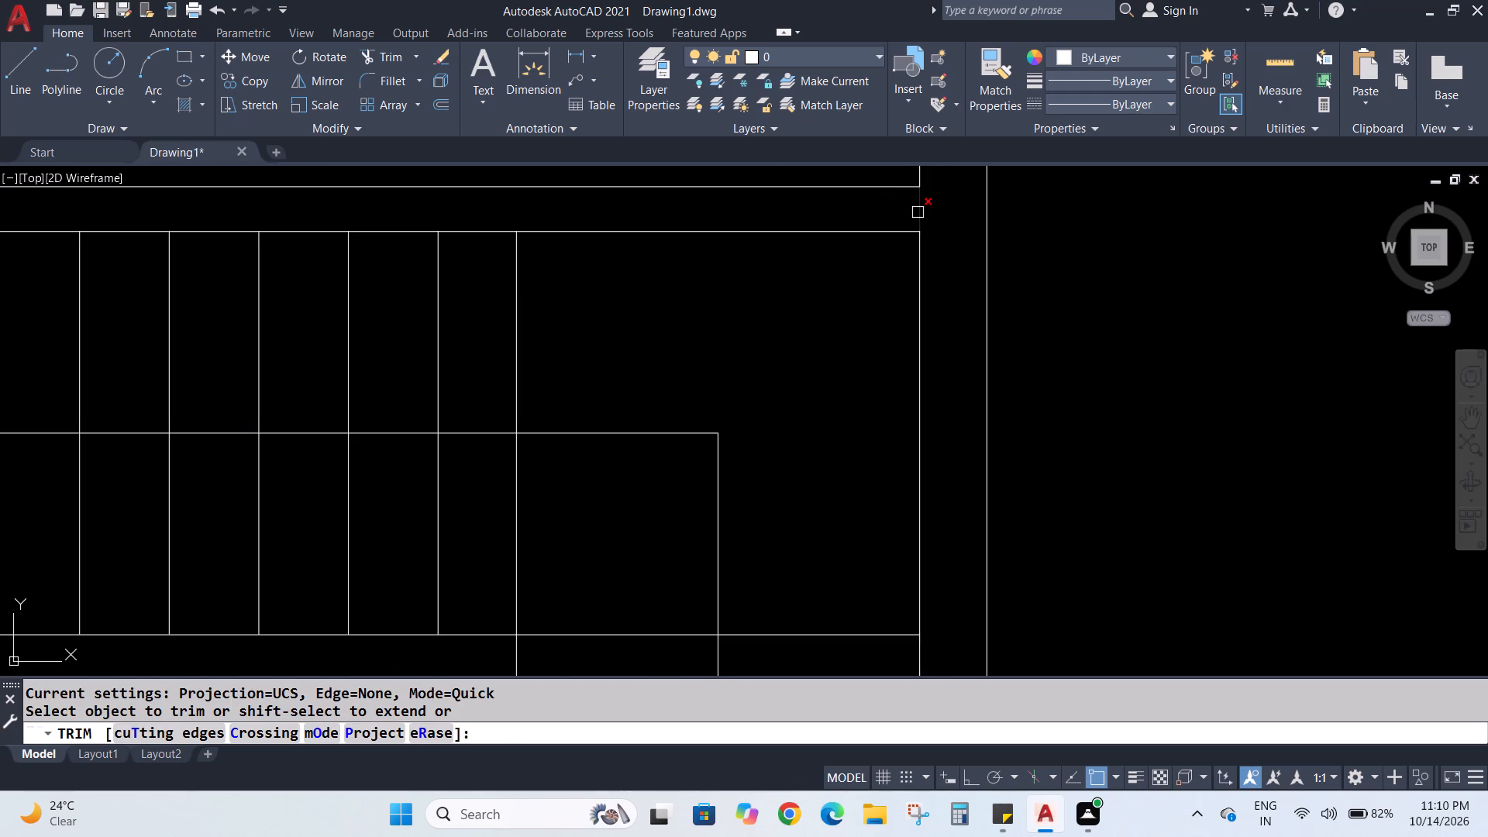
left_click(918, 212)
scroll(921, 212, "down", 3)
scroll(905, 493, "down", 2)
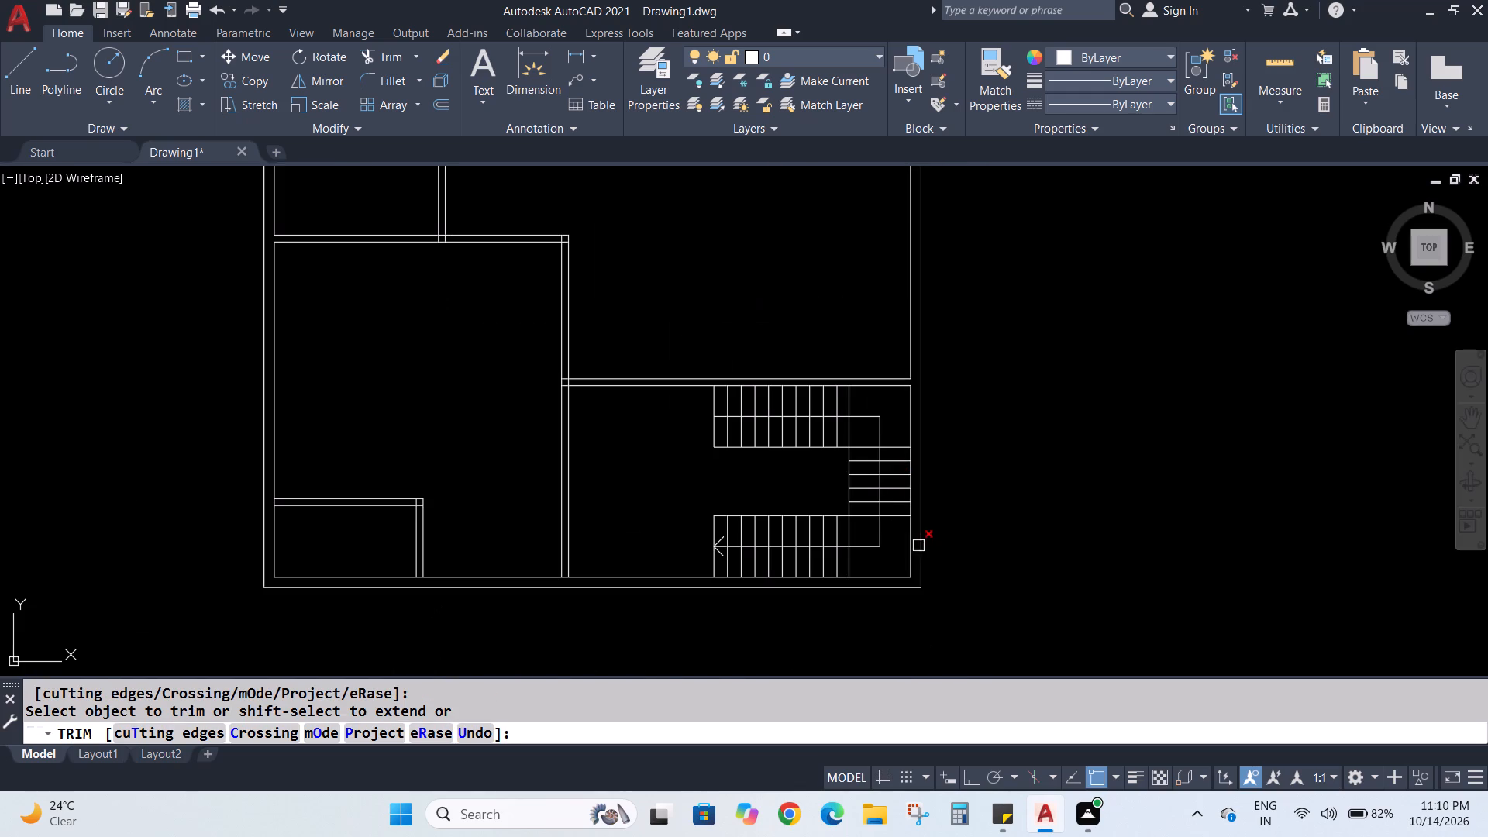
key("Escape")
key("Escape")
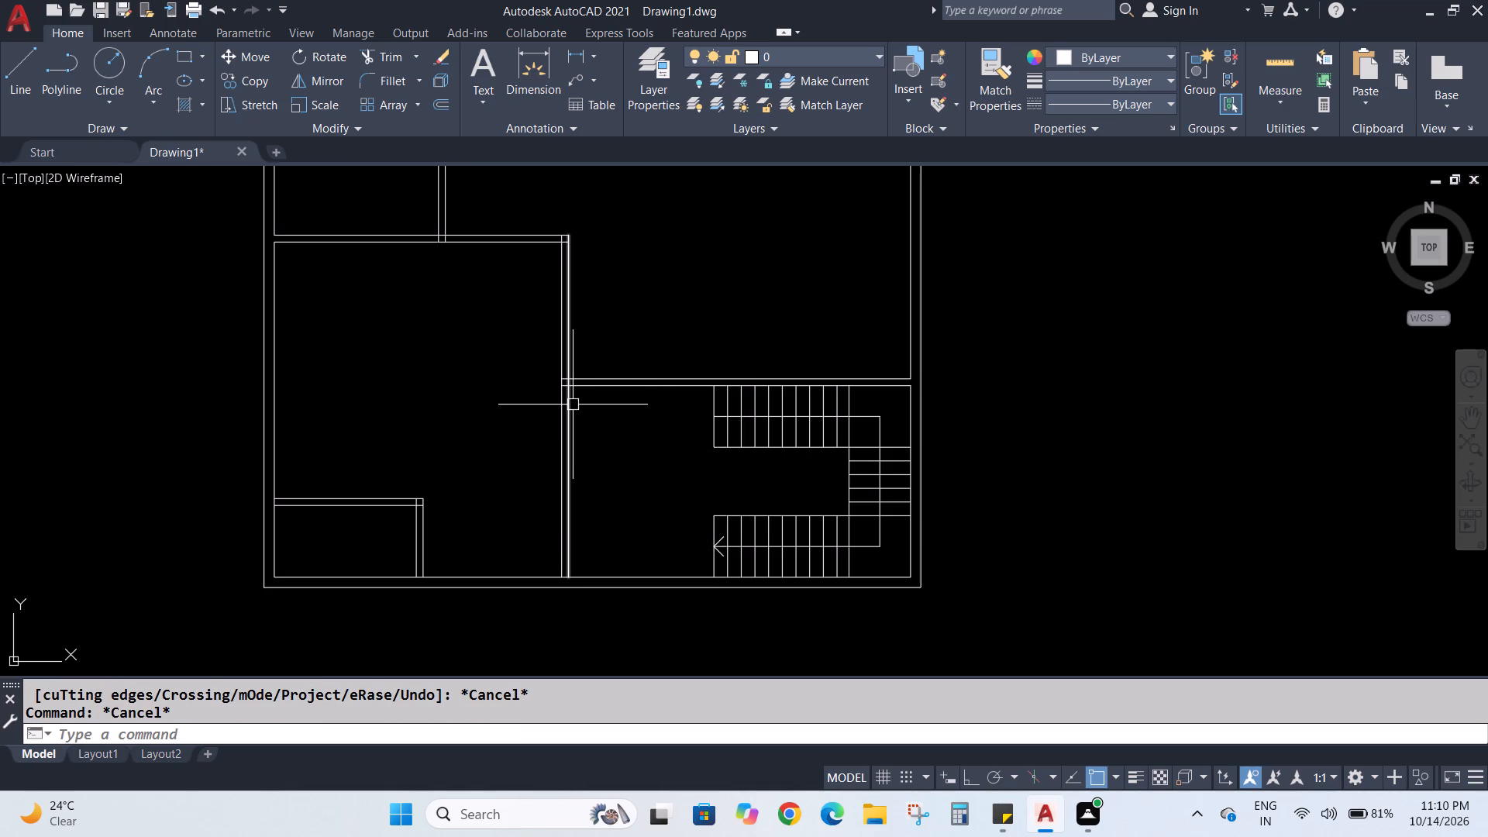
Trim the overlapping line segments where the partition above the staircase meets the vertical partition, opening the T-junction.
type("TR")
key("Return")
scroll(558, 385, "up", 4)
left_click(613, 366)
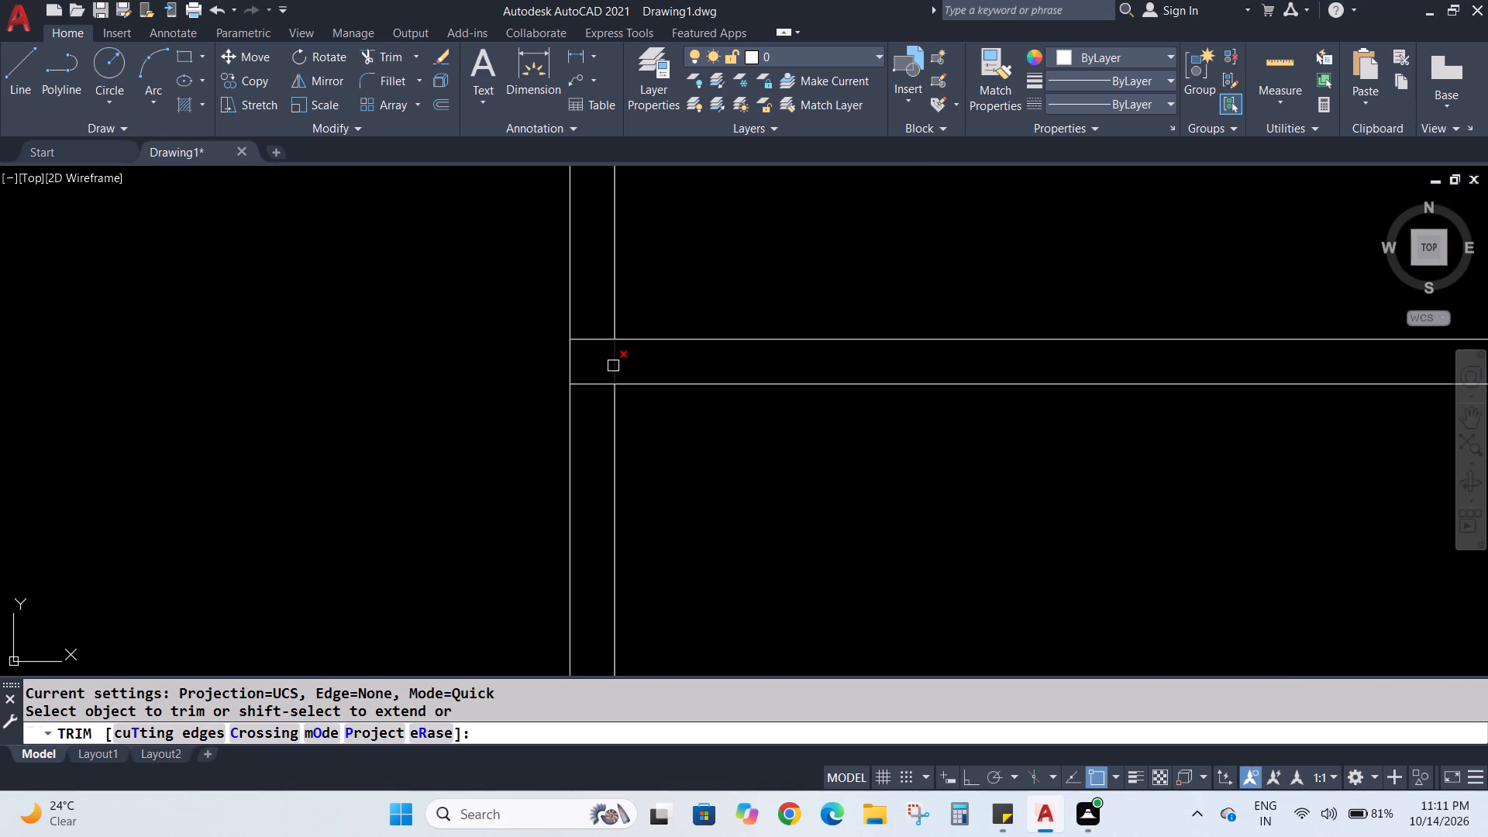
left_click(595, 337)
left_click(590, 387)
scroll(591, 389, "down", 4)
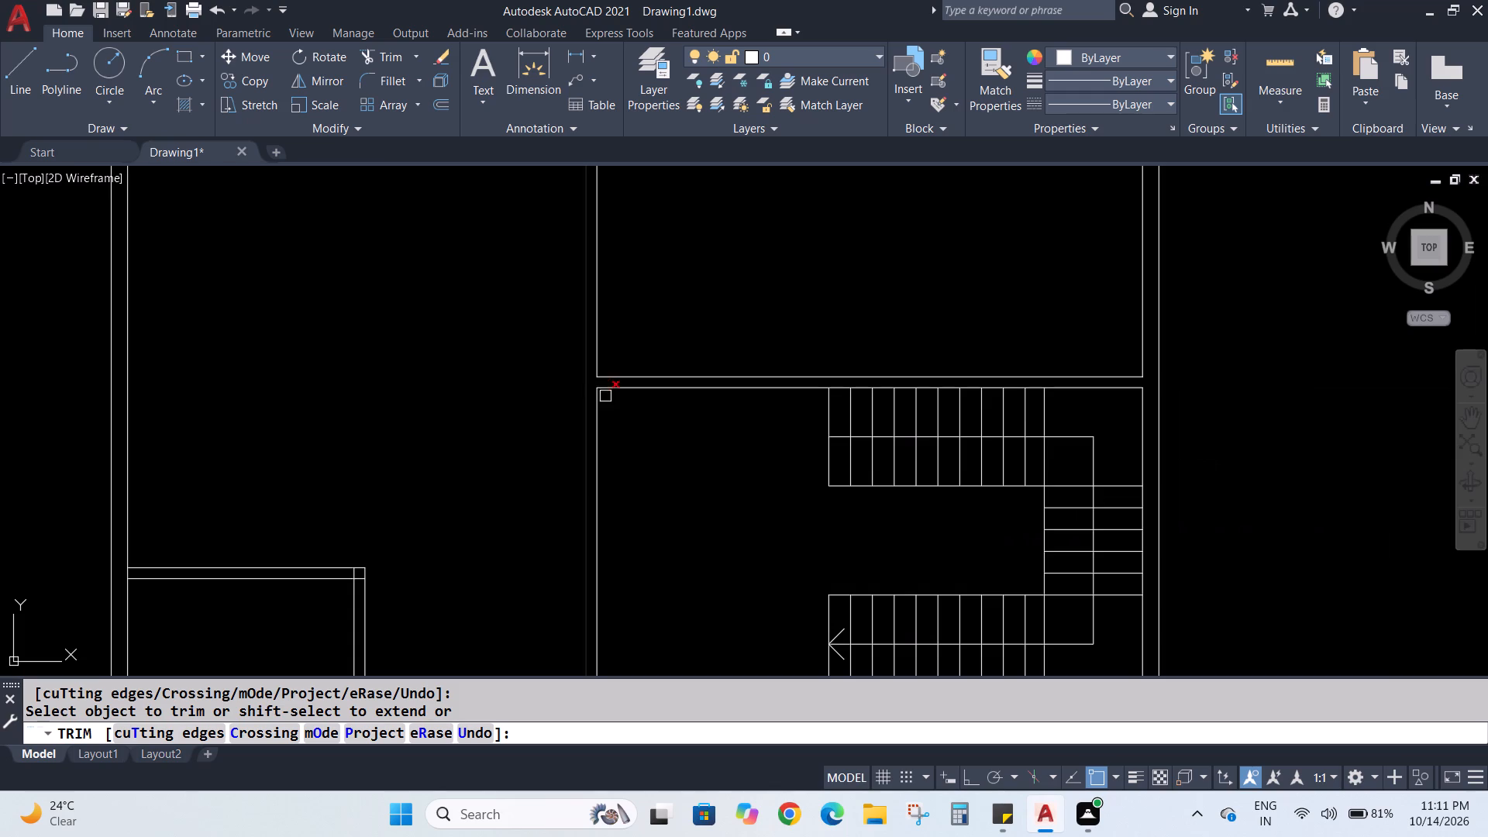
middle_click_drag(683, 506, 625, 402)
key("Escape")
key("Escape")
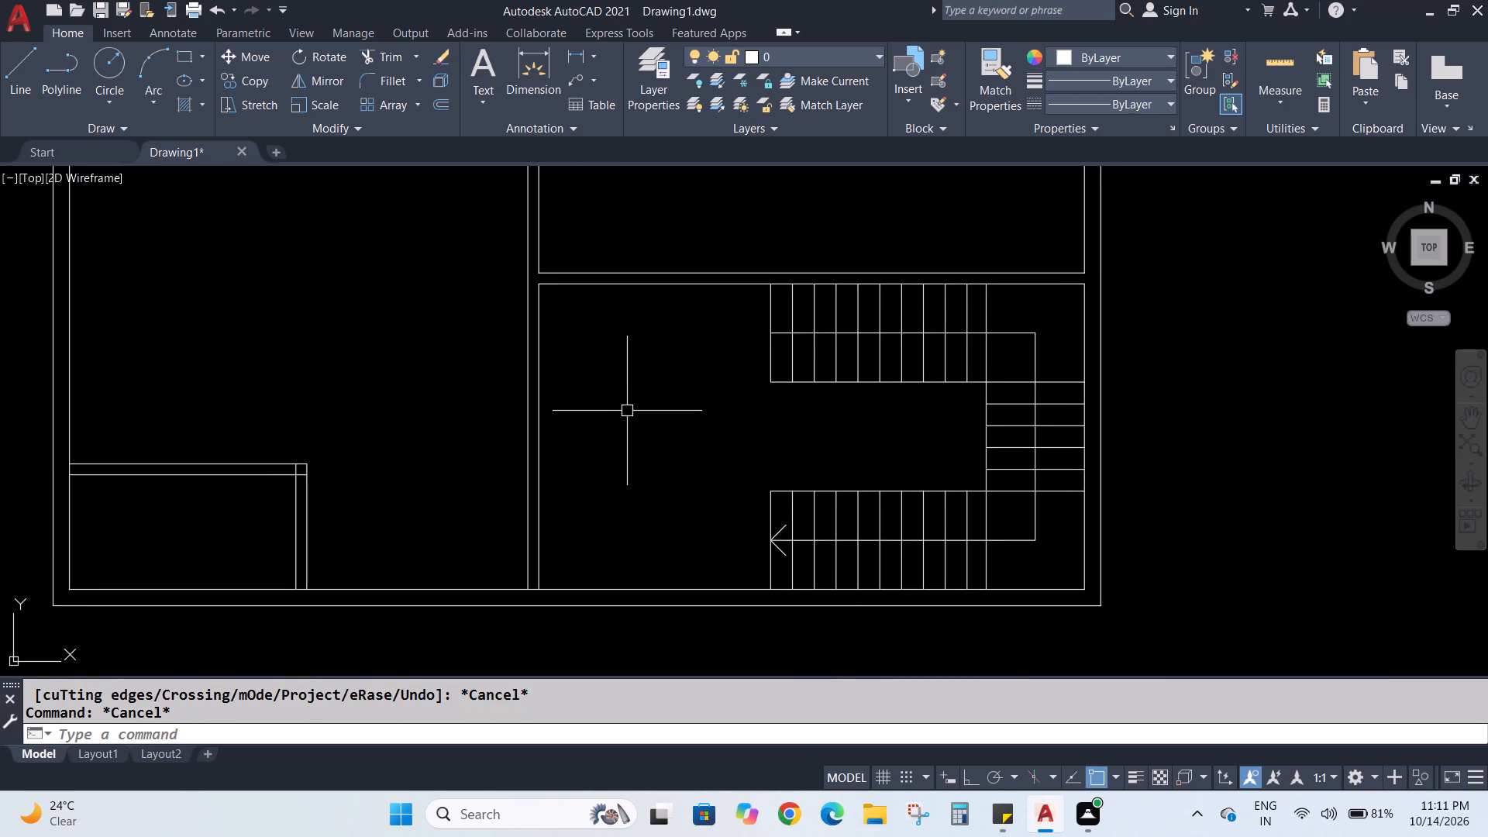
Trim the bottom exterior wall's inner line between the two lines of the staircase room's left partition.
scroll(528, 553, "up", 4)
scroll(539, 570, "down", 3)
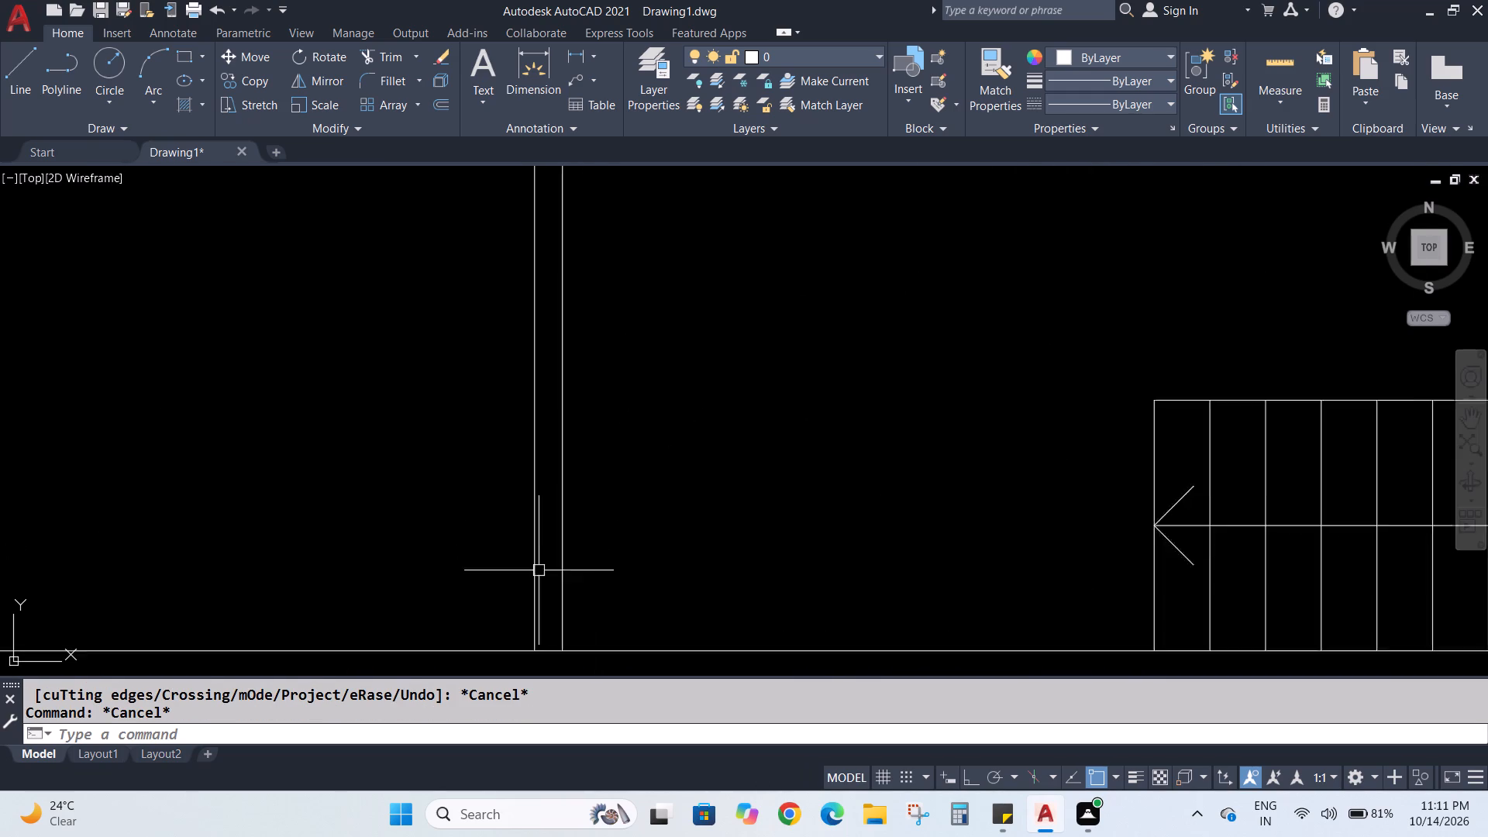
key("t")
key("r")
key("Return")
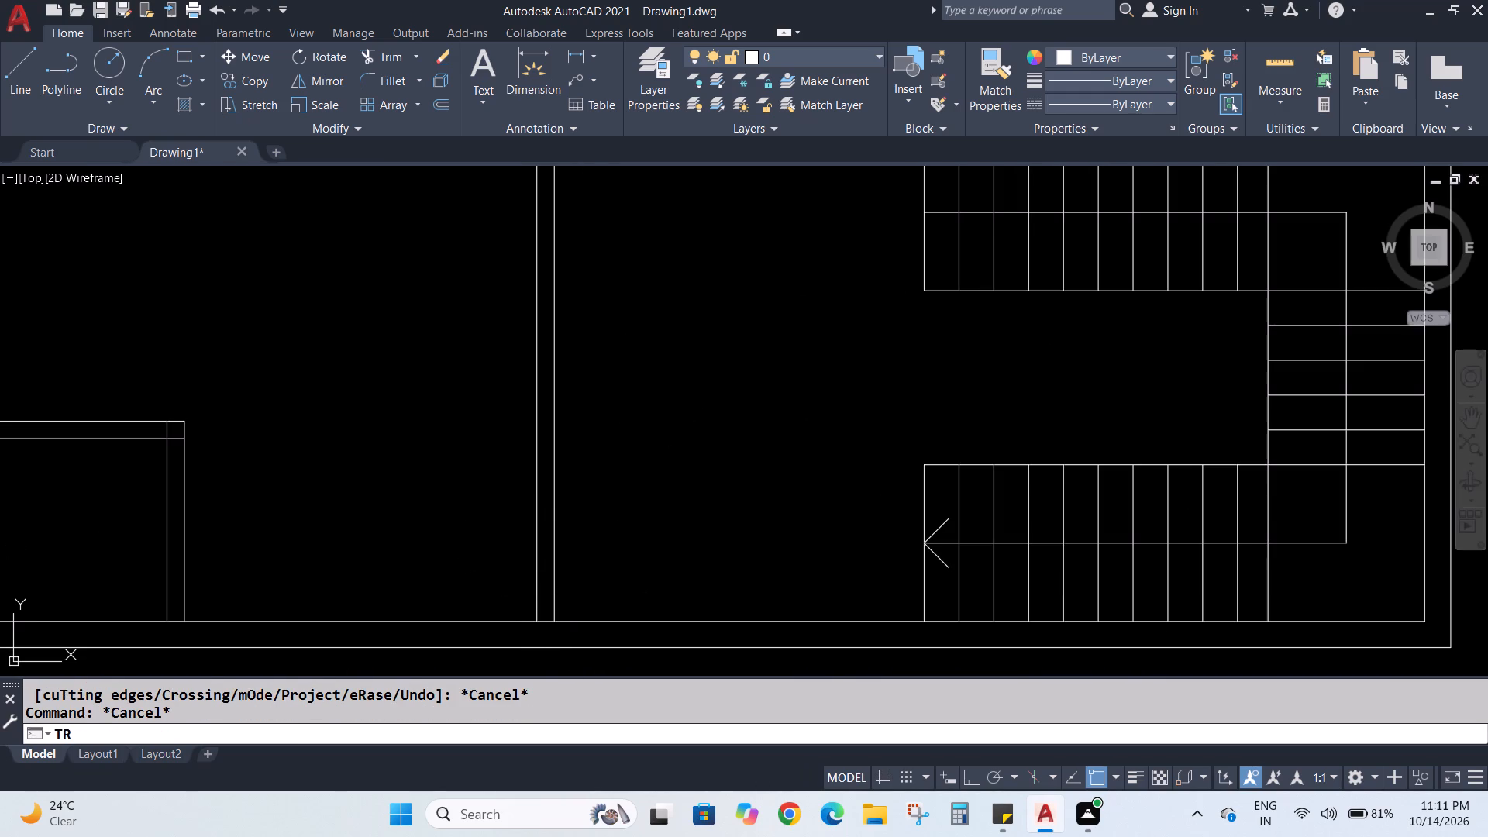
scroll(540, 612, "up", 2)
left_click(545, 635)
scroll(630, 560, "down", 5)
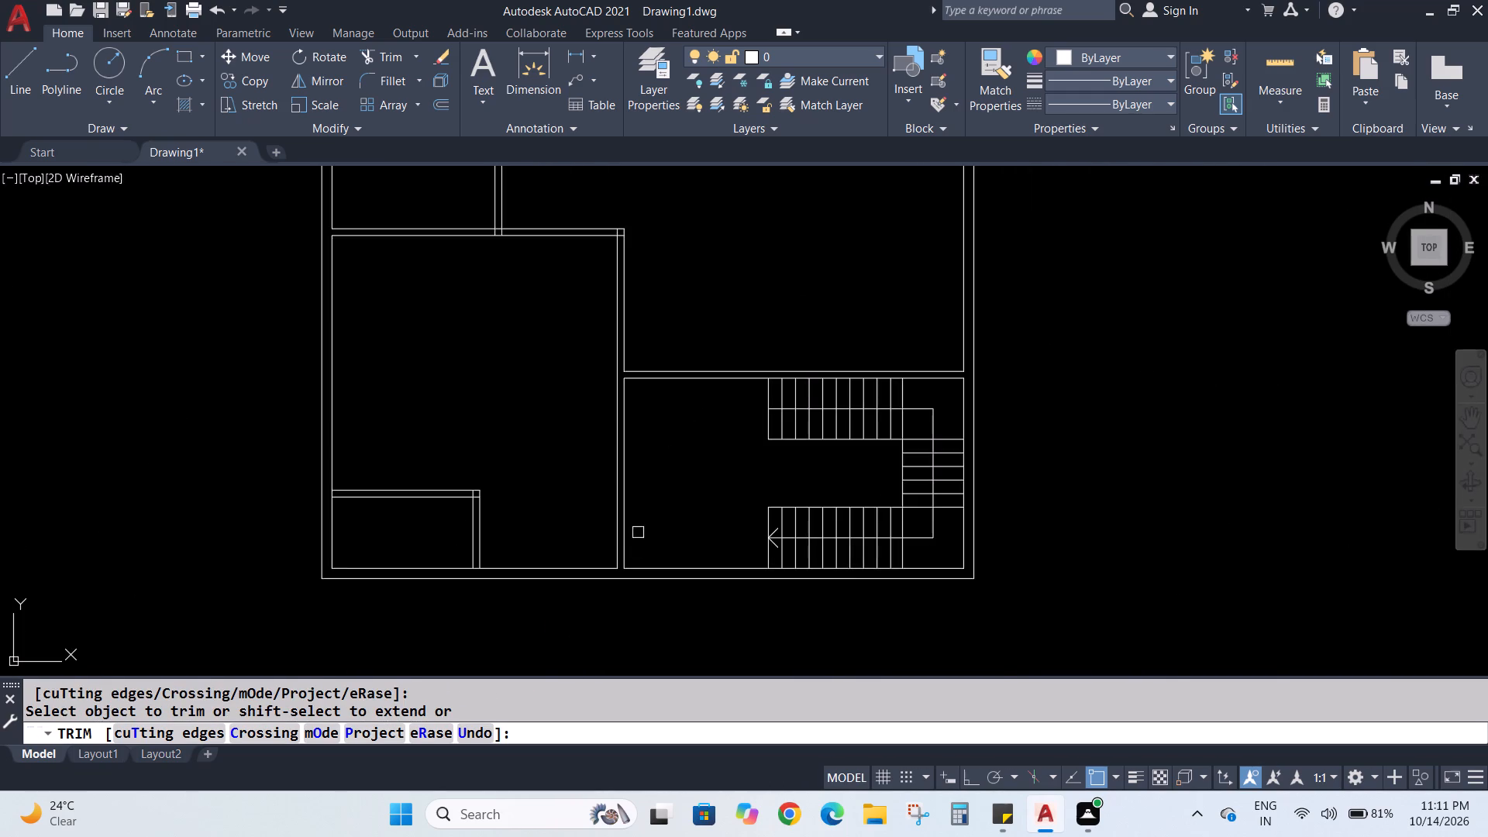
scroll(660, 497, "up", 2)
scroll(660, 497, "down", 2)
key("Escape")
key("Escape")
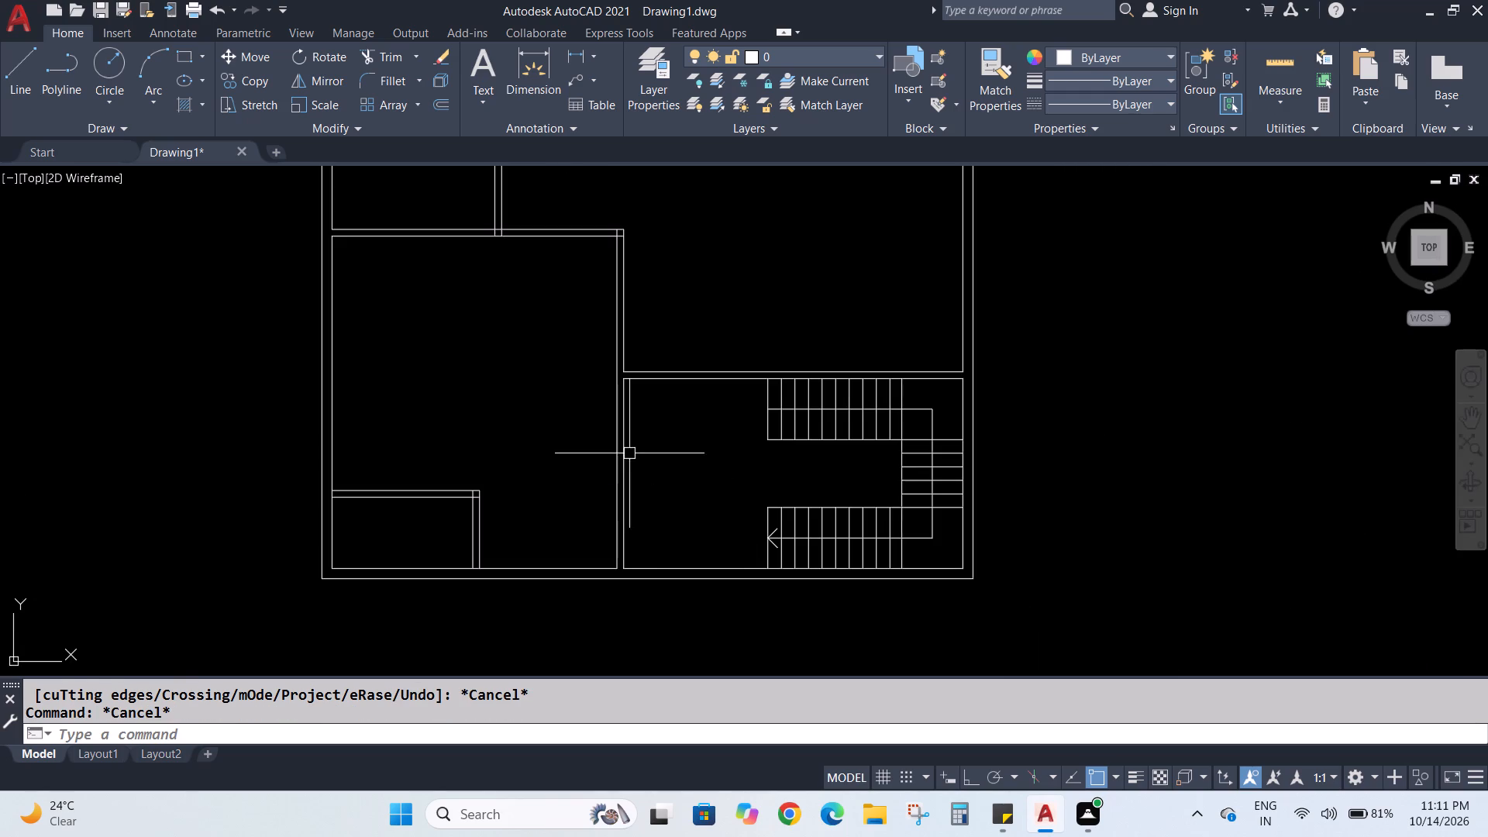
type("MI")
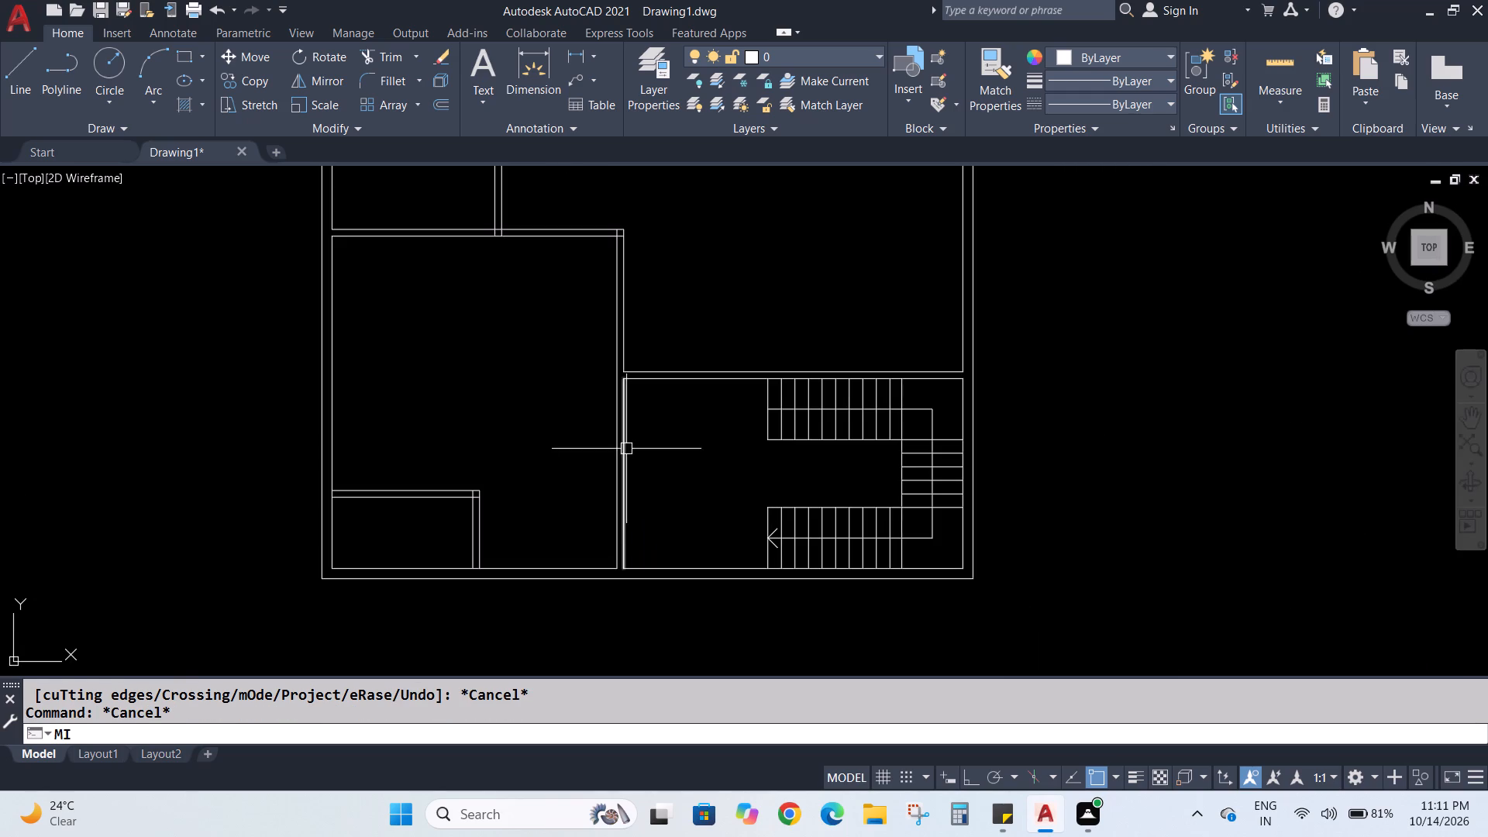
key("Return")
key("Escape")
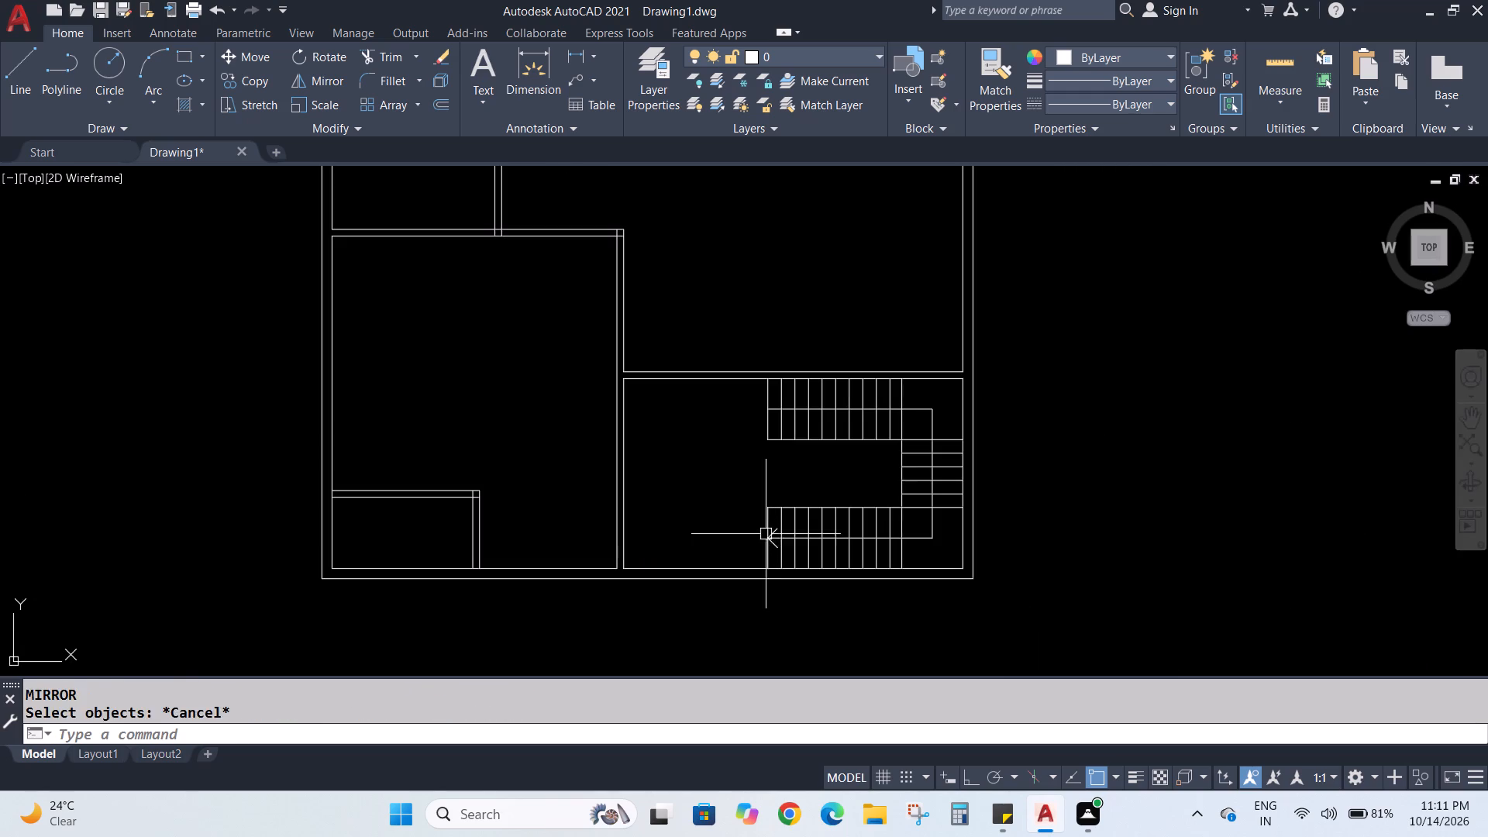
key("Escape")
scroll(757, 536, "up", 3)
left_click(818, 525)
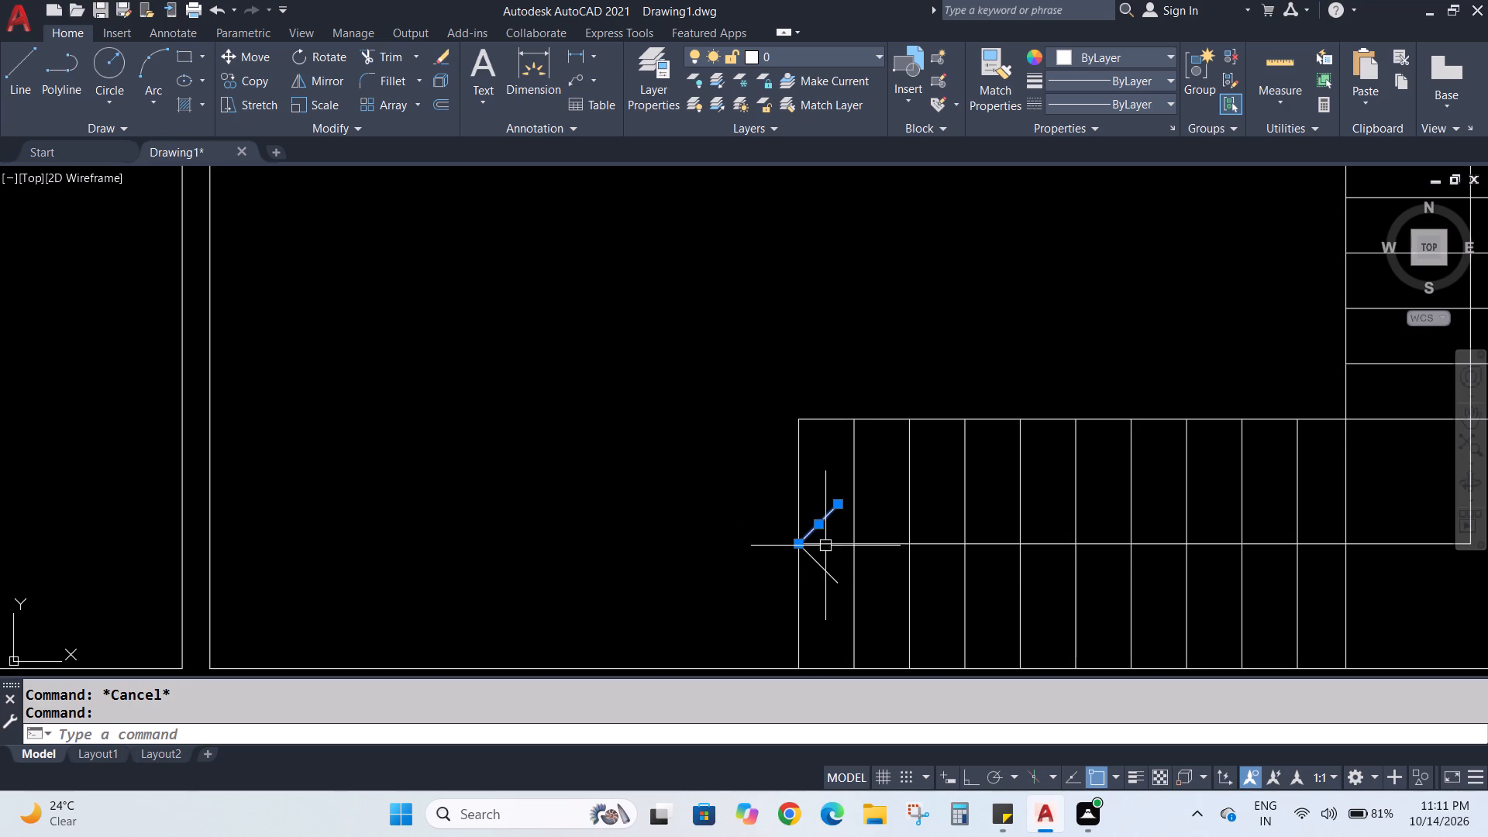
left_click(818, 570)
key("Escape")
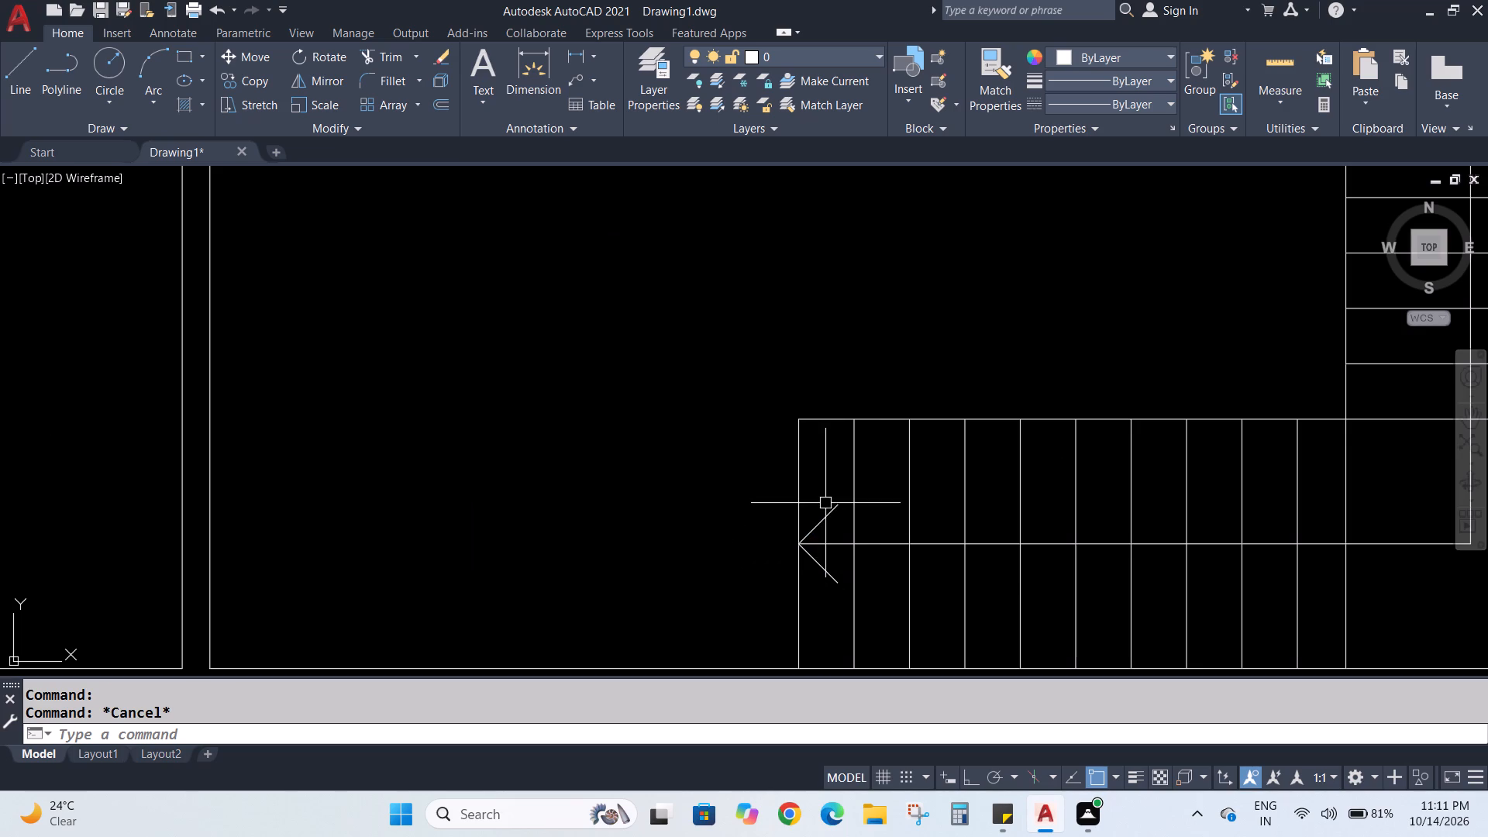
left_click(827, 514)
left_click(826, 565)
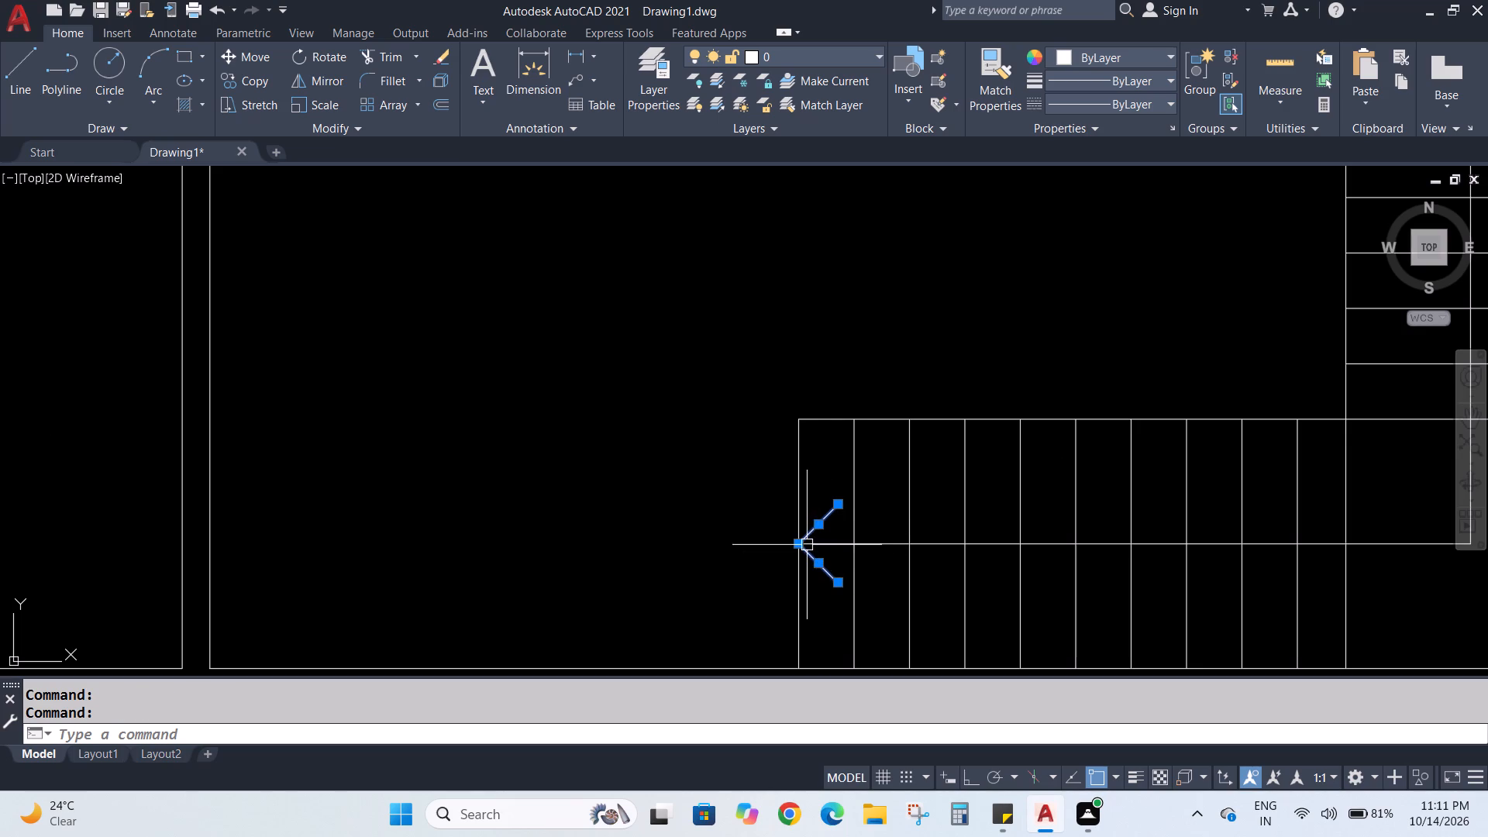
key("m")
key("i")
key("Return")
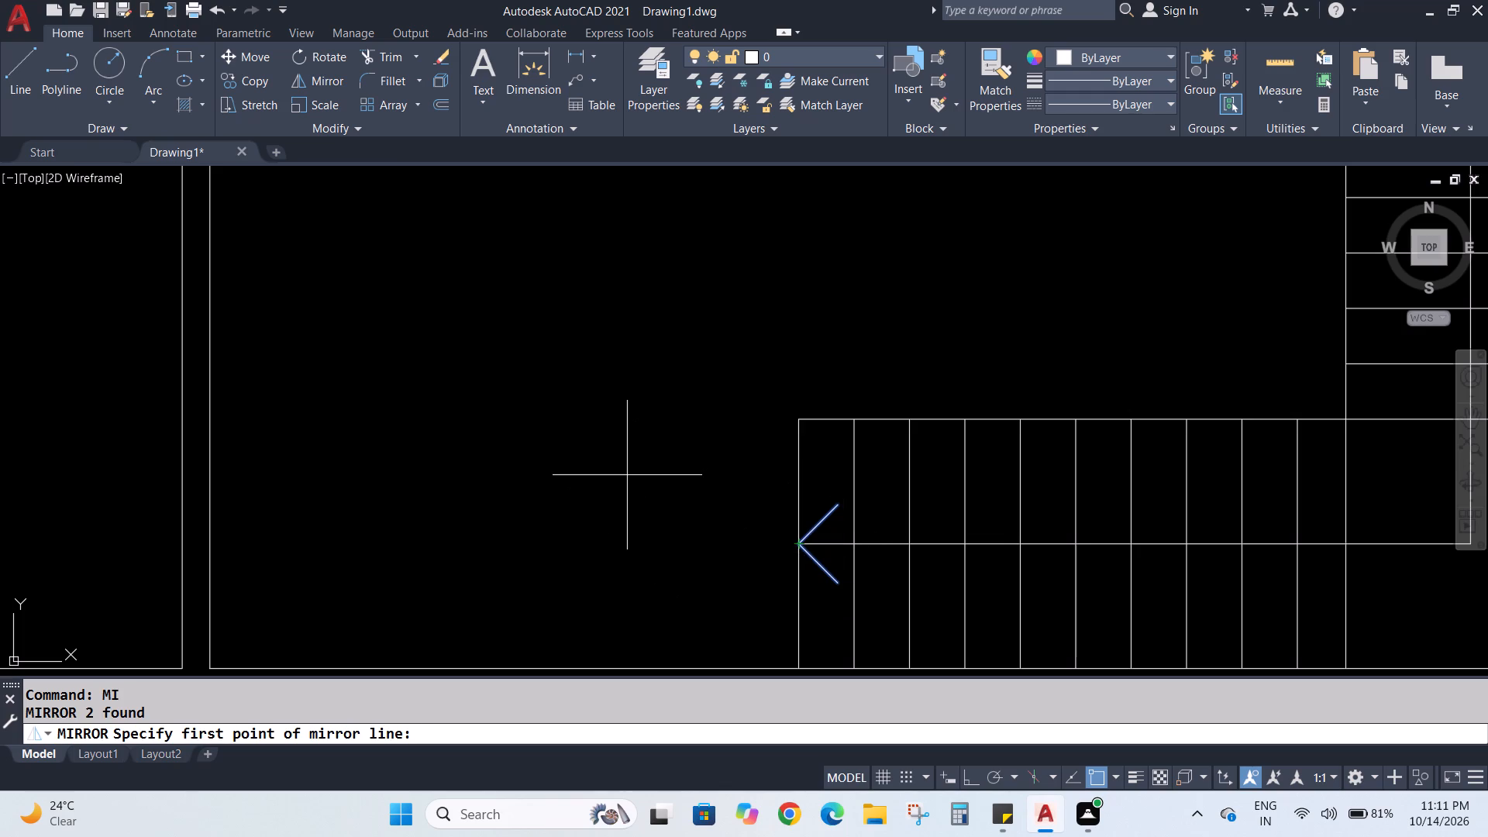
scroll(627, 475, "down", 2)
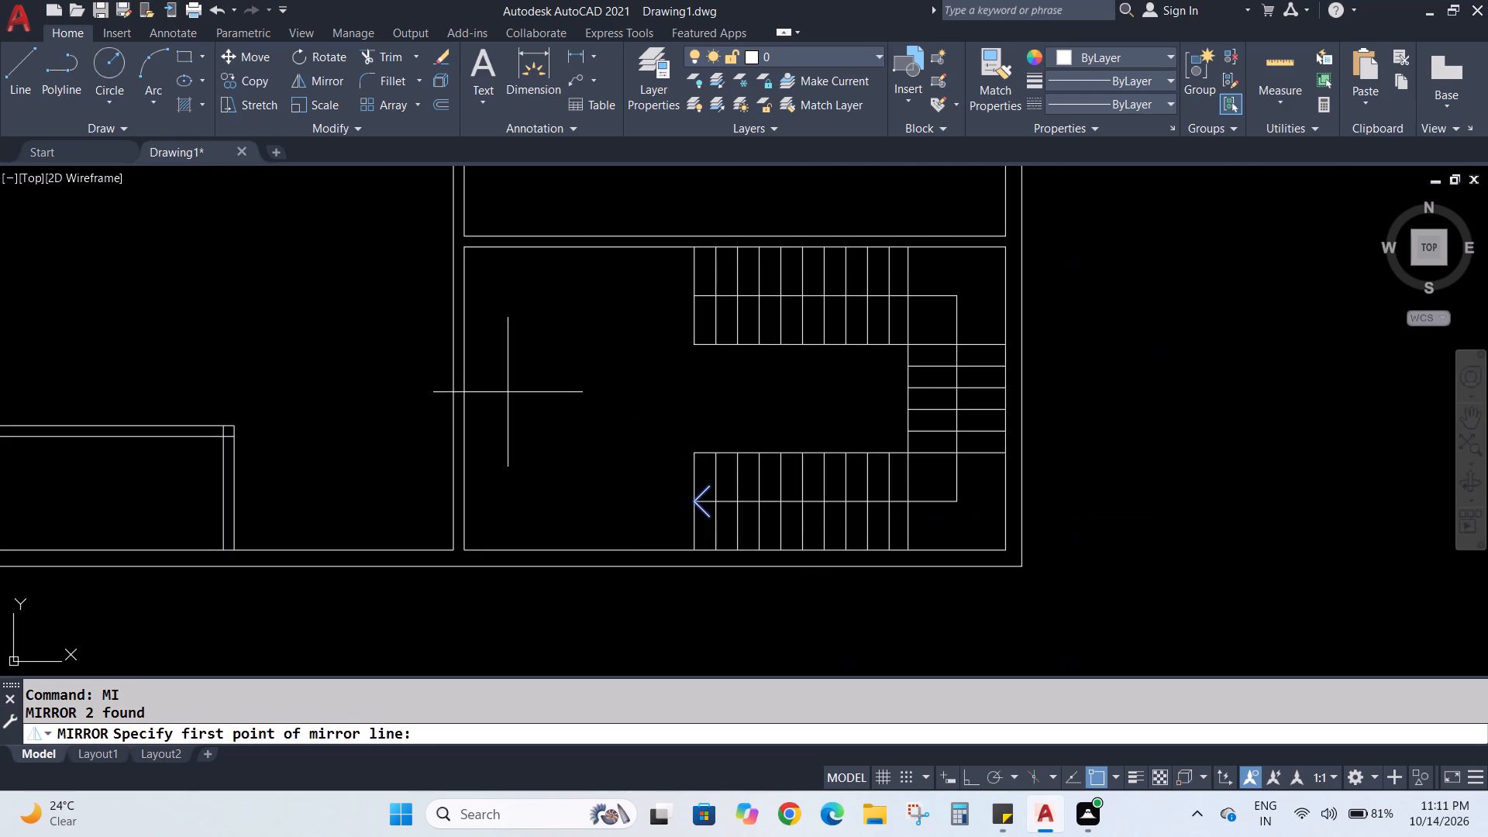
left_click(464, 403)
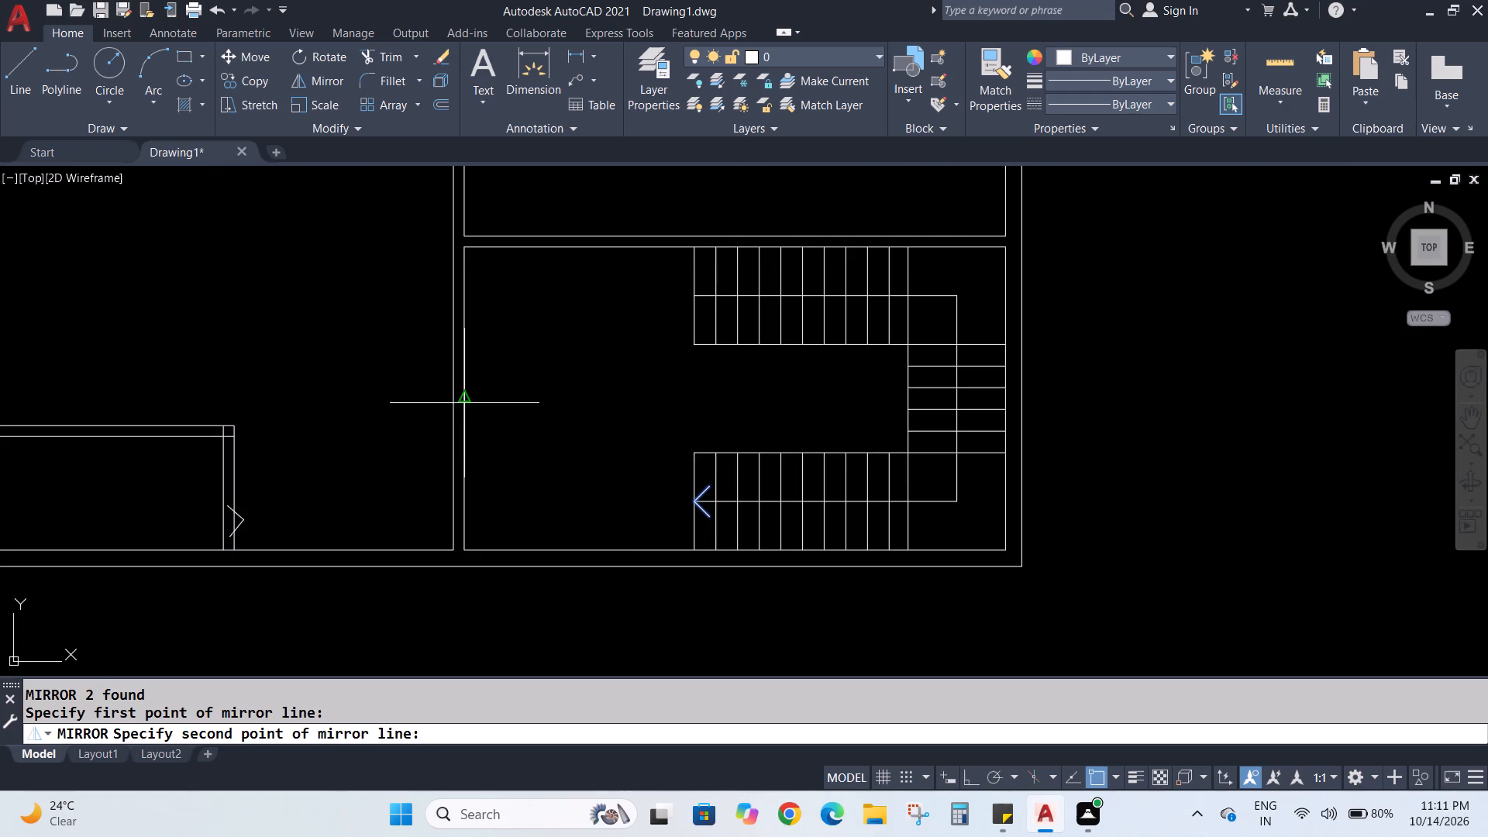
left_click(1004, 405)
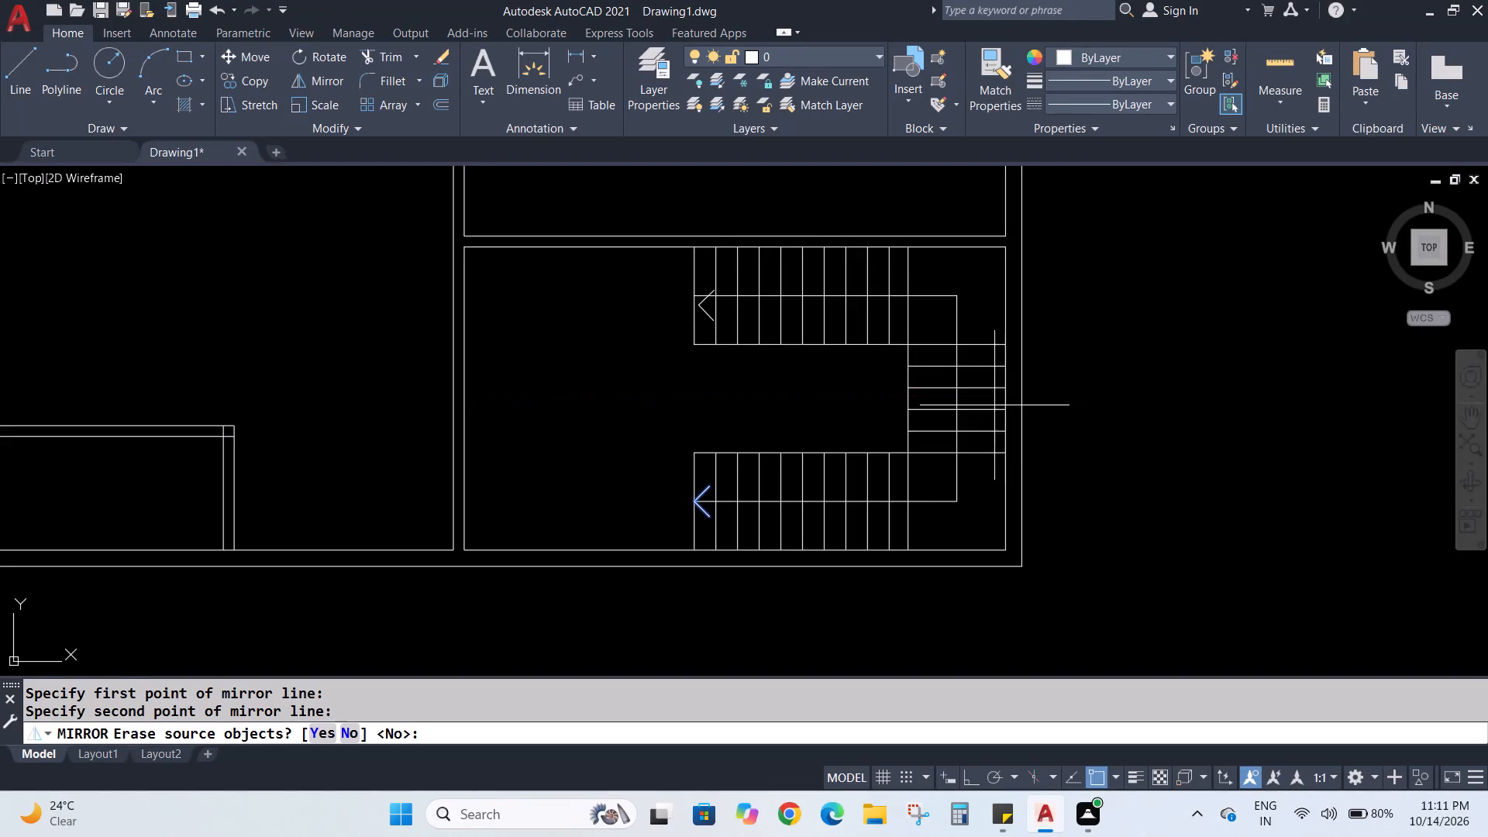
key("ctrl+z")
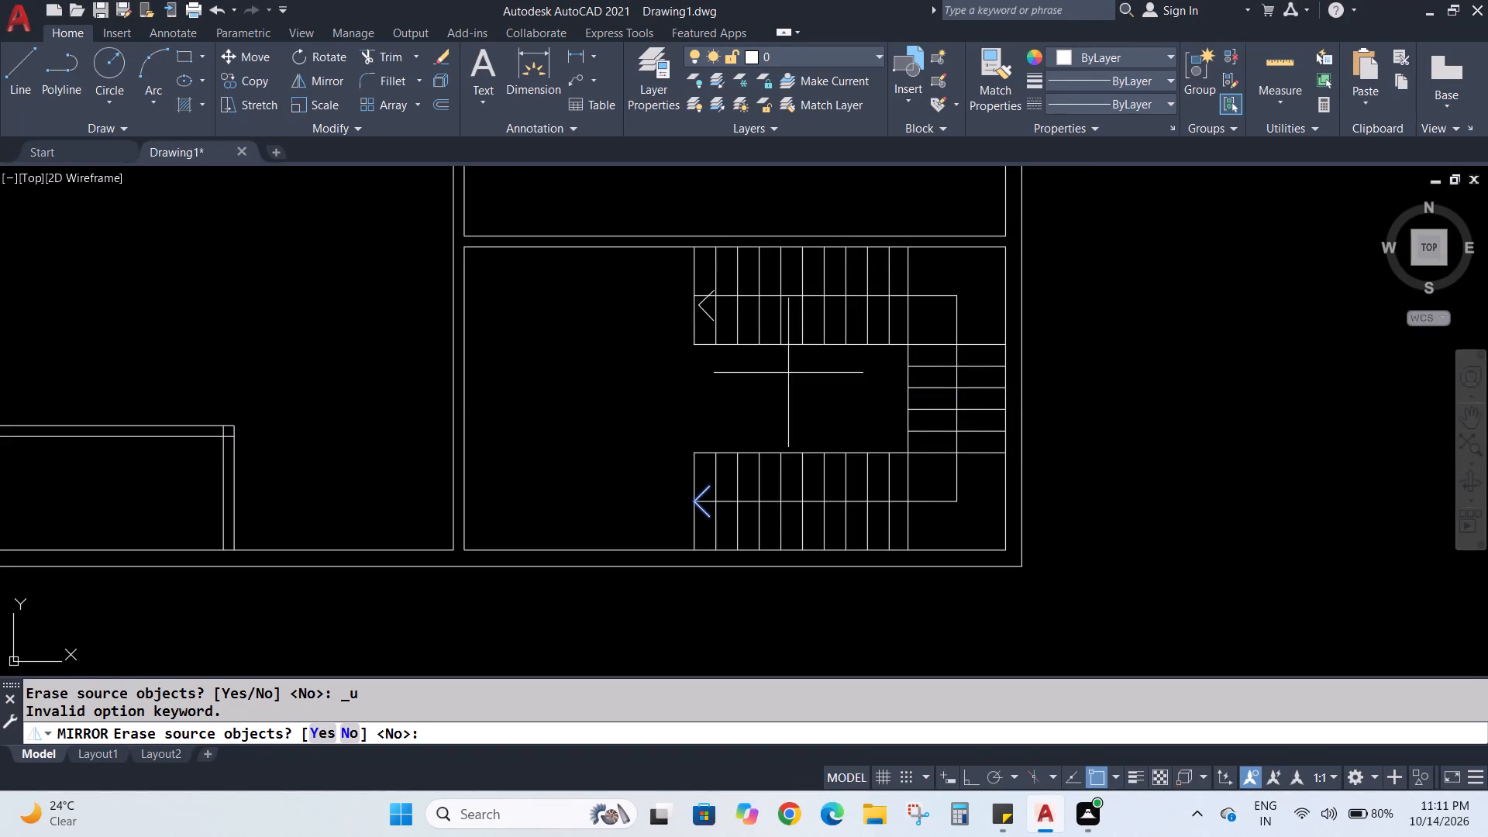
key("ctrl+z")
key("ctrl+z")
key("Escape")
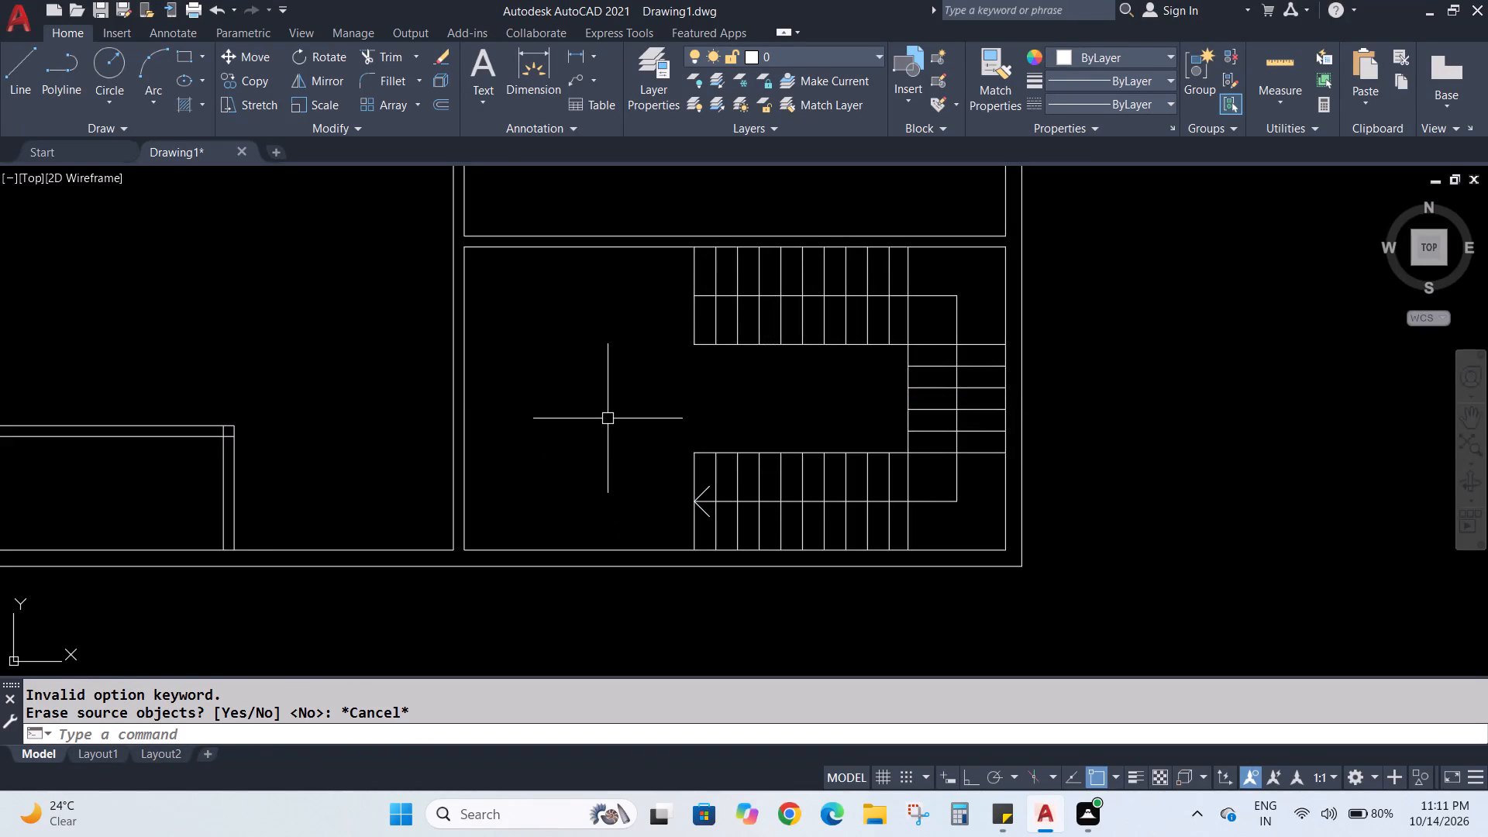
Mirror both arrowhead strokes of the lower flight about the staircase room's horizontal midline onto the upper flight, keeping the originals.
key("Return")
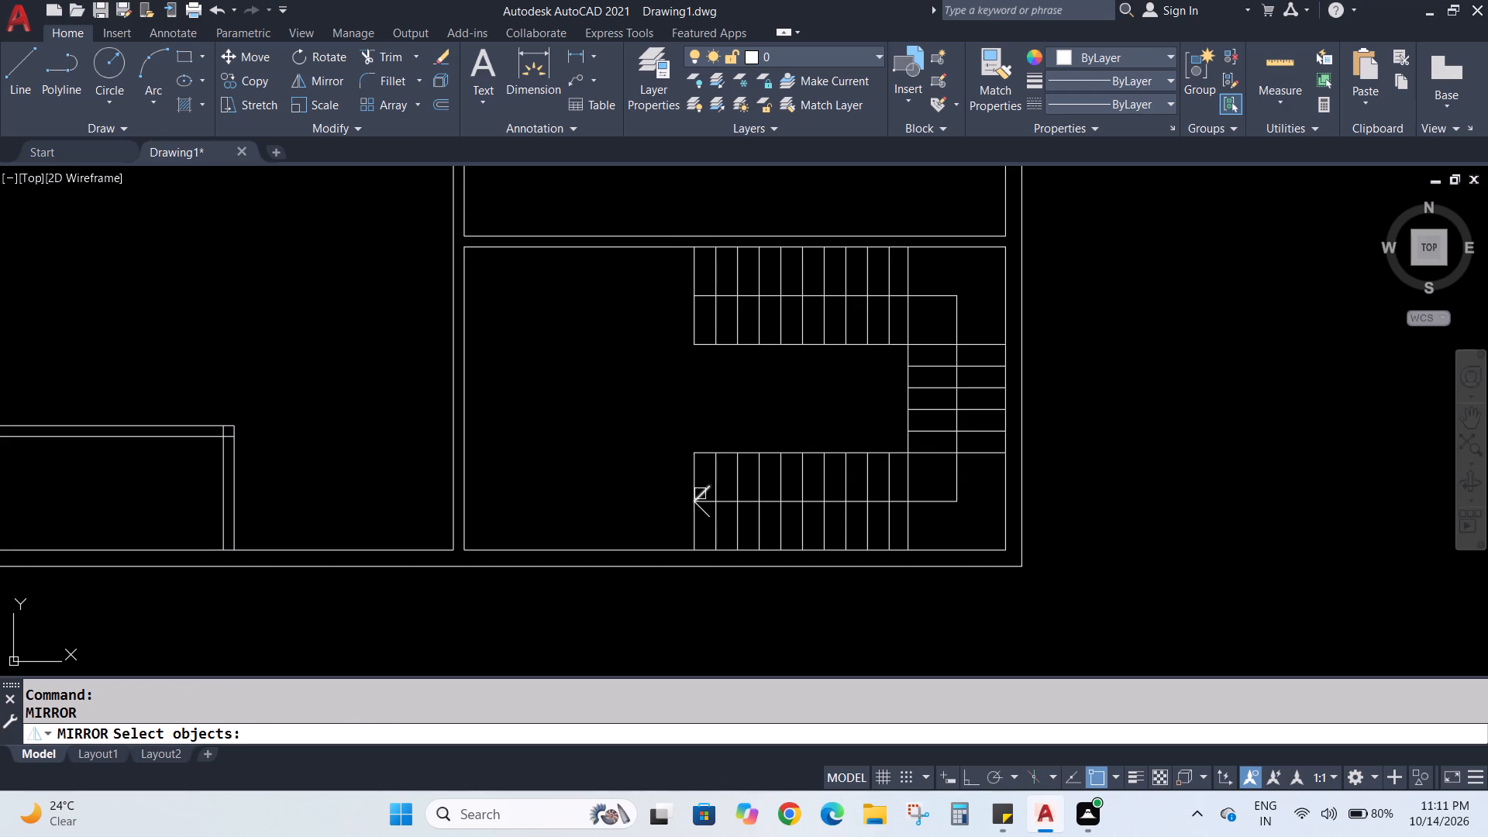
left_click(700, 494)
left_click(703, 512)
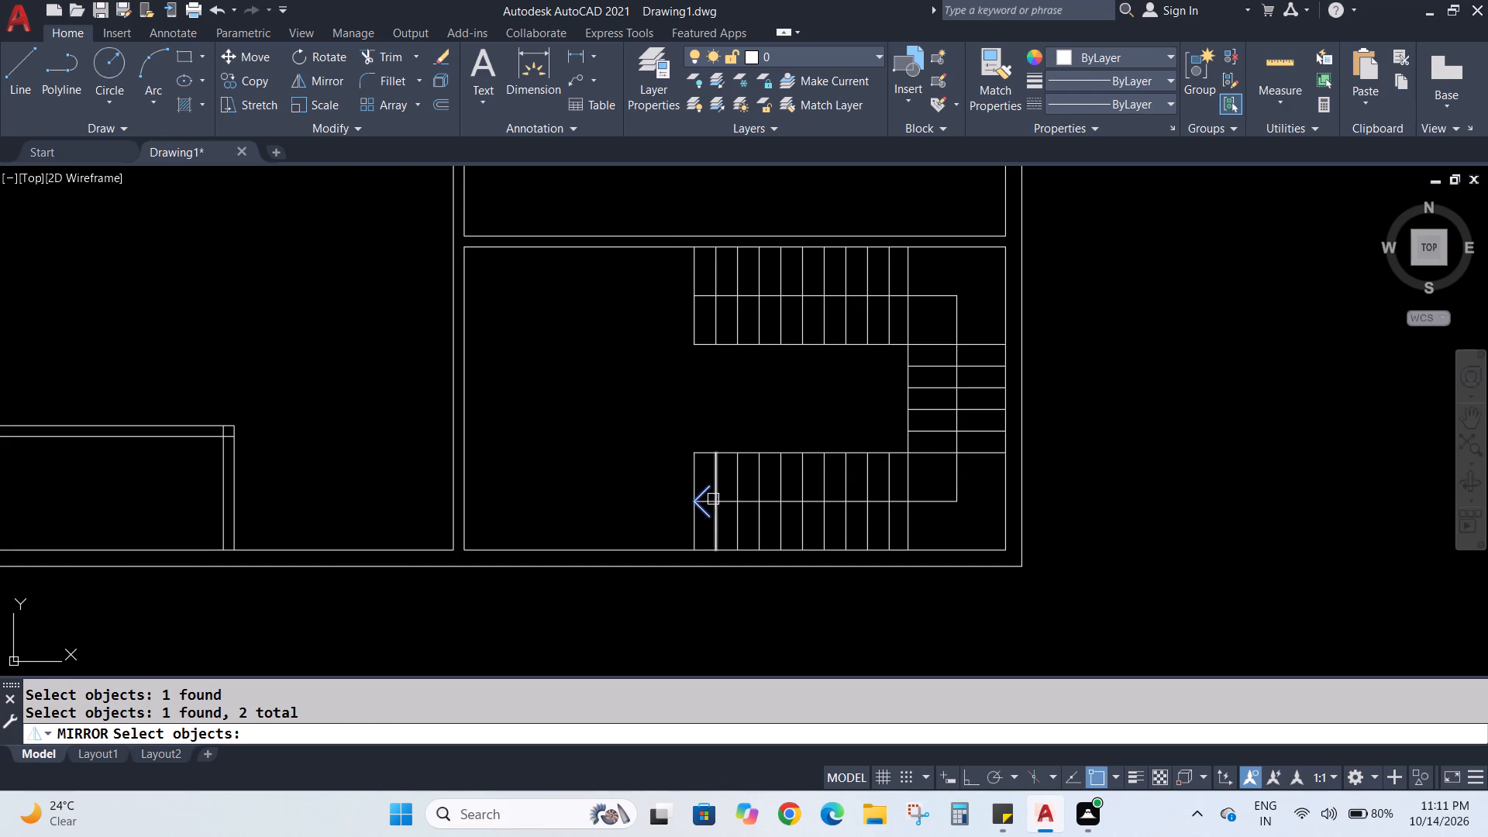
key("Return")
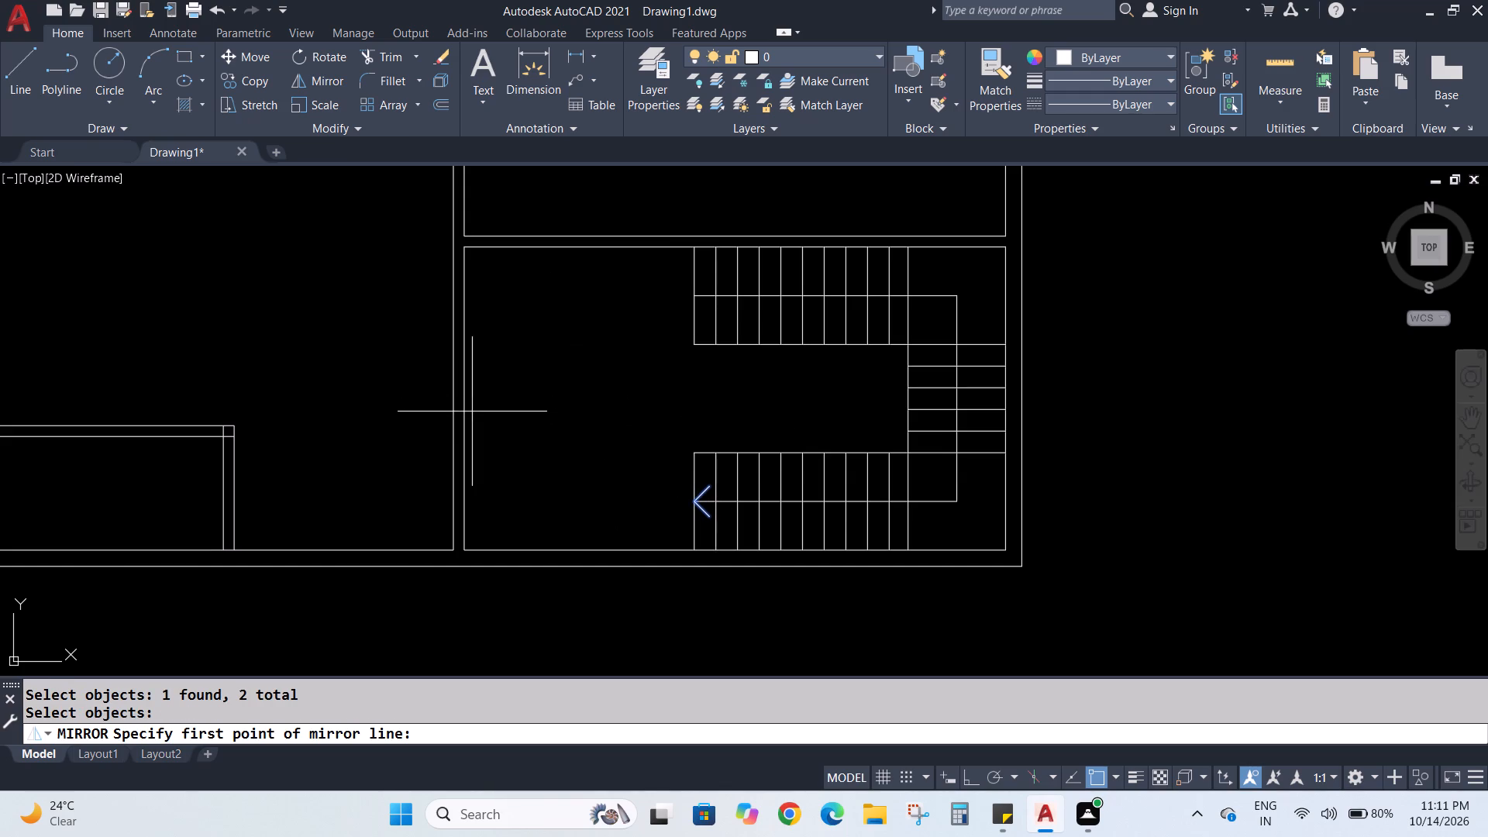
left_click(464, 401)
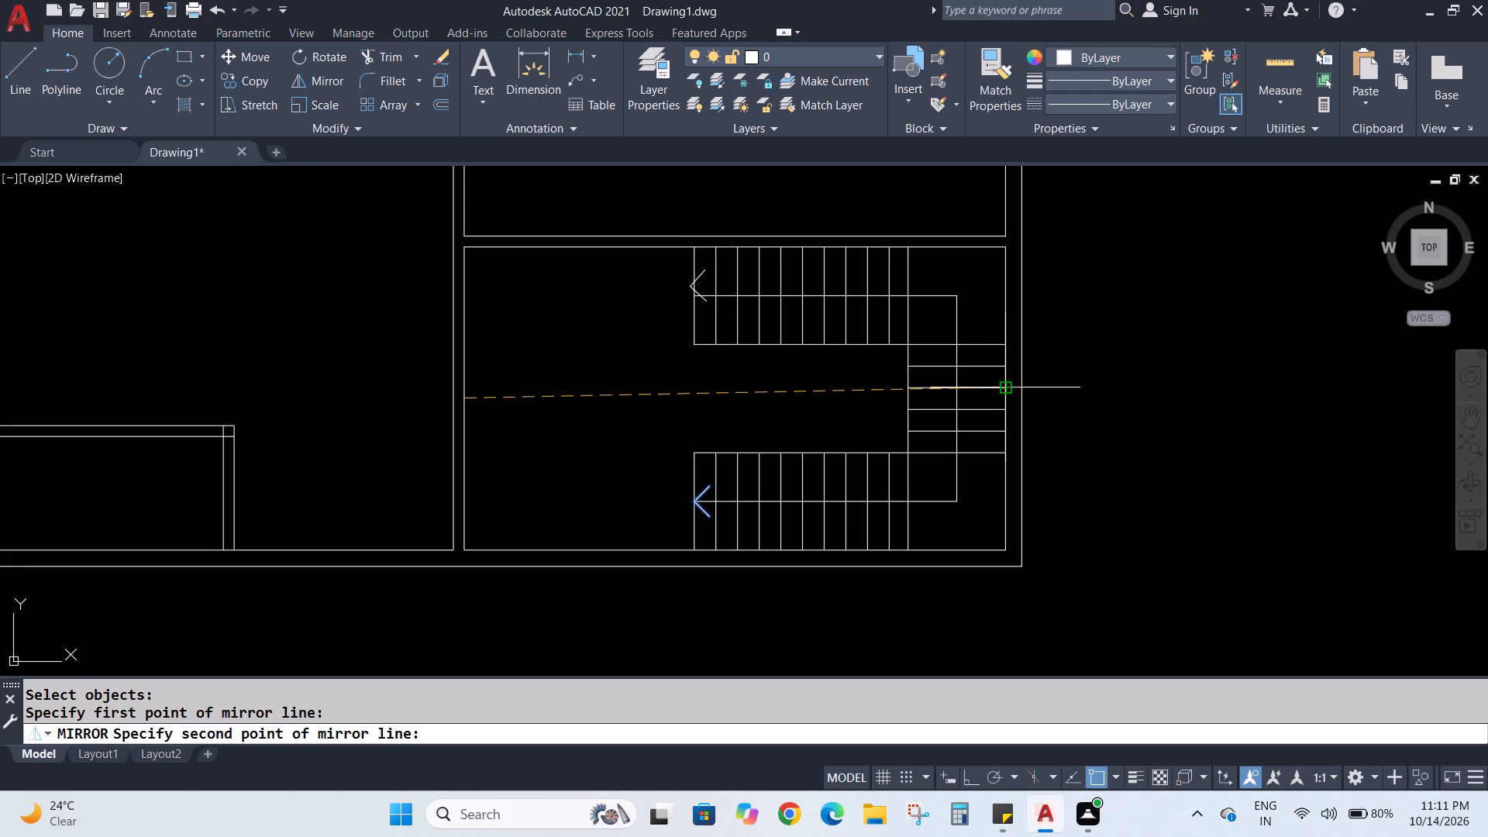
scroll(1001, 401, "up", 2)
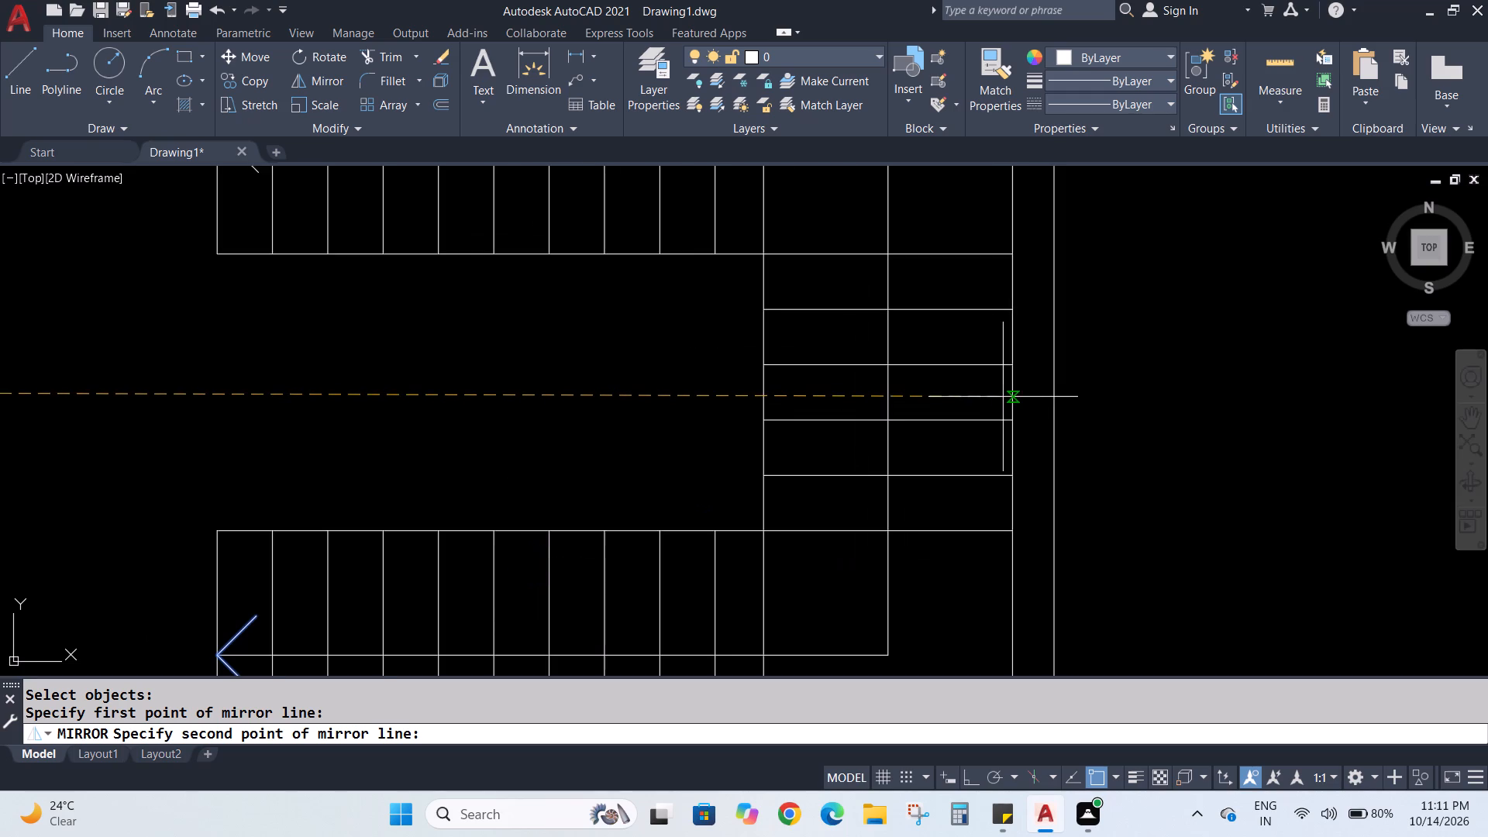
scroll(1003, 397, "down", 1)
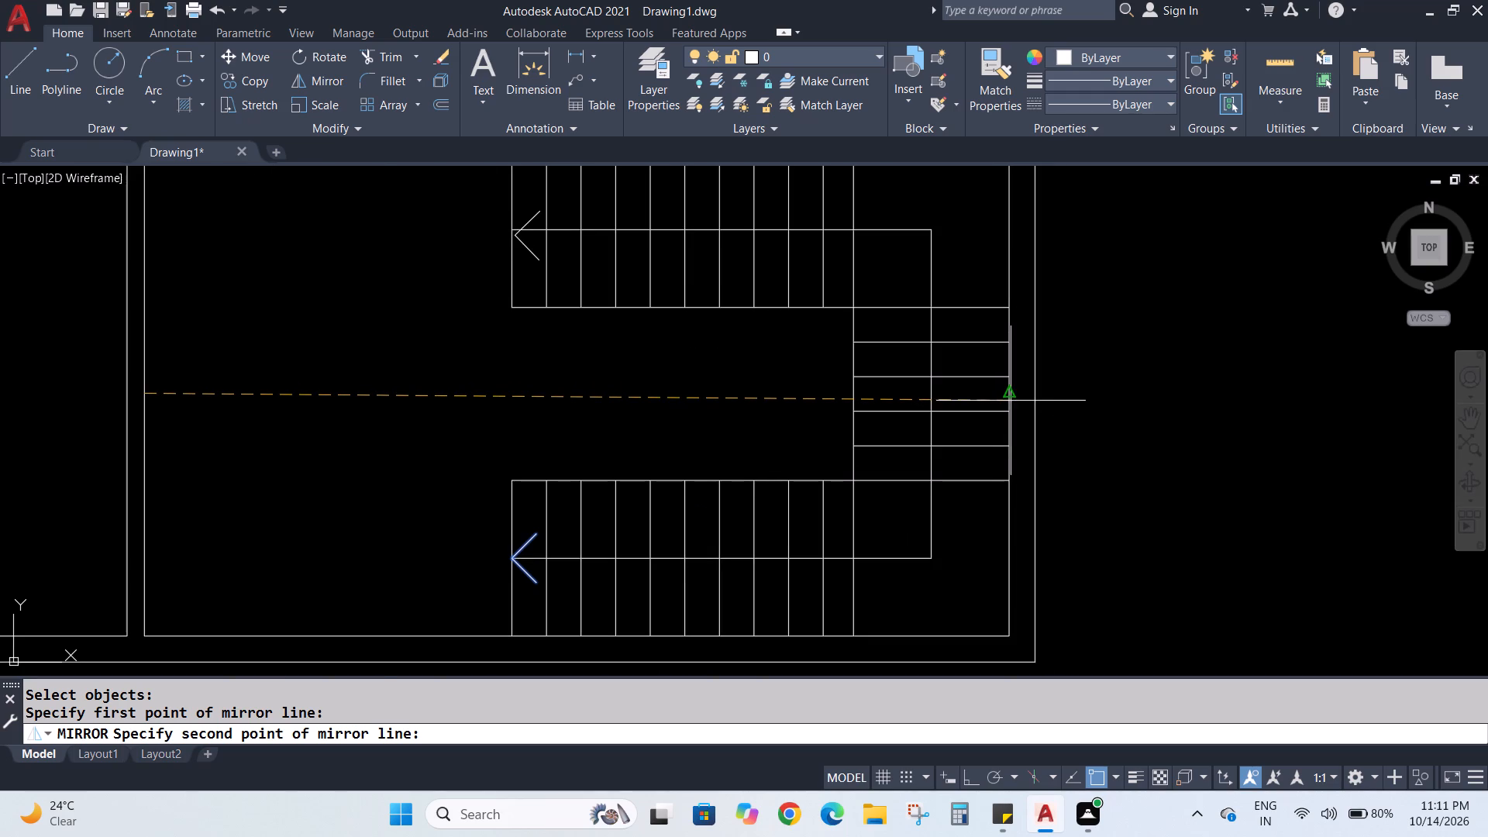
left_click(1011, 399)
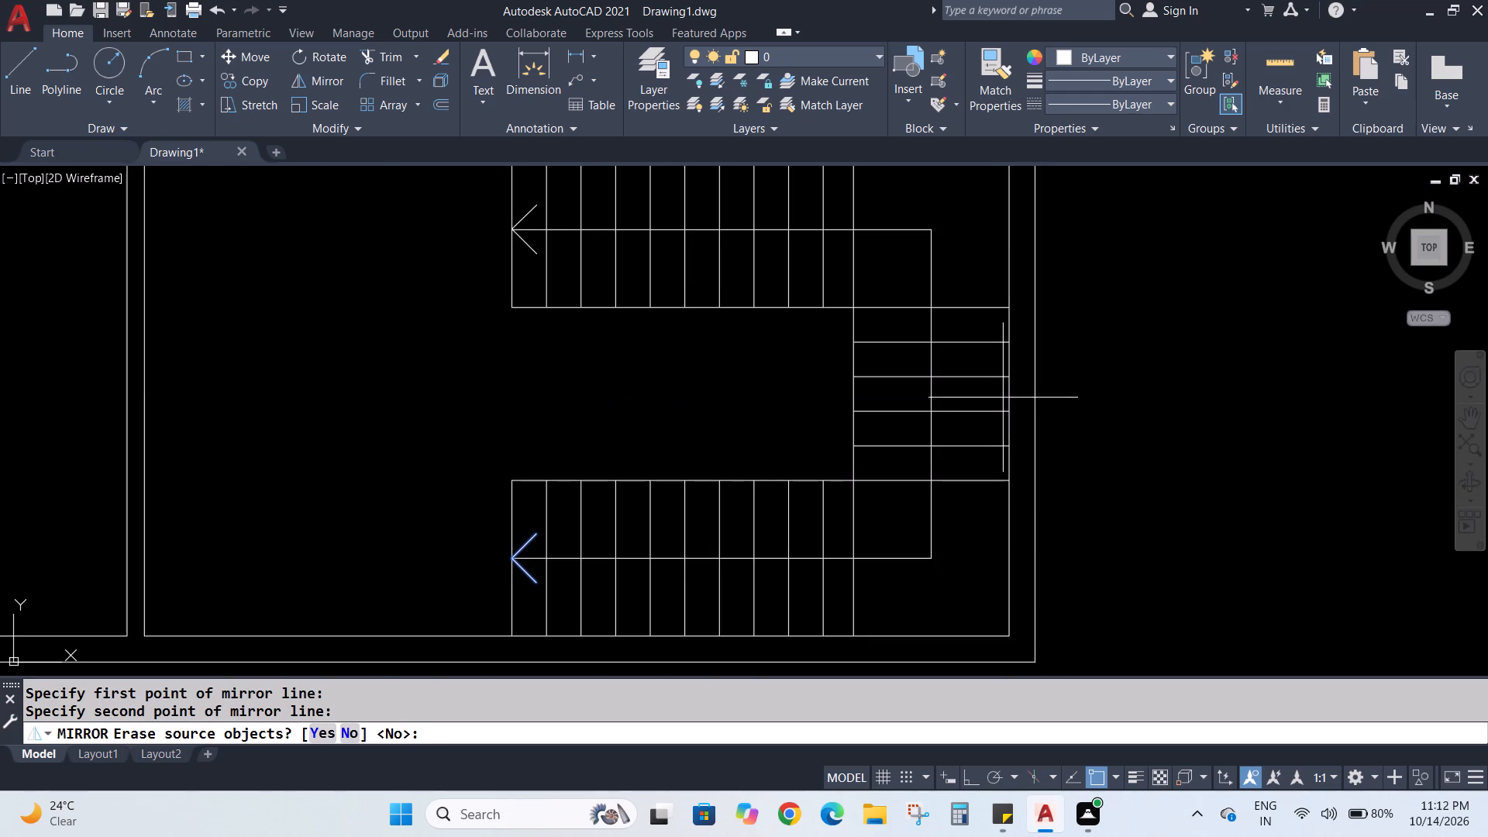
key("Return")
Draw a vertical line joining the open ends of the upper flight's arrowhead to close it into a triangle.
scroll(625, 288, "down", 2)
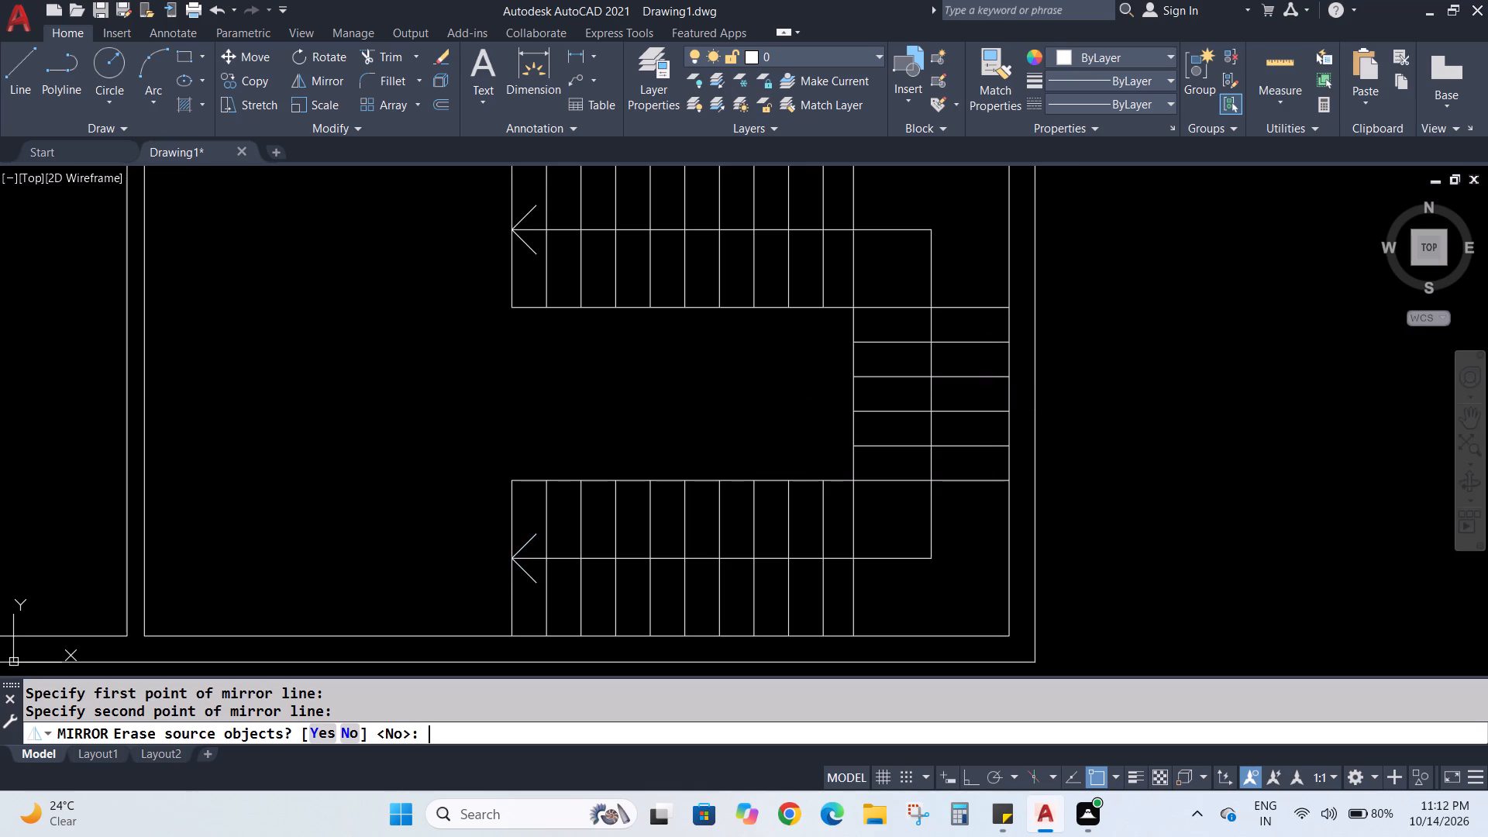
scroll(691, 400, "up", 2)
scroll(393, 347, "down", 3)
scroll(305, 315, "up", 4)
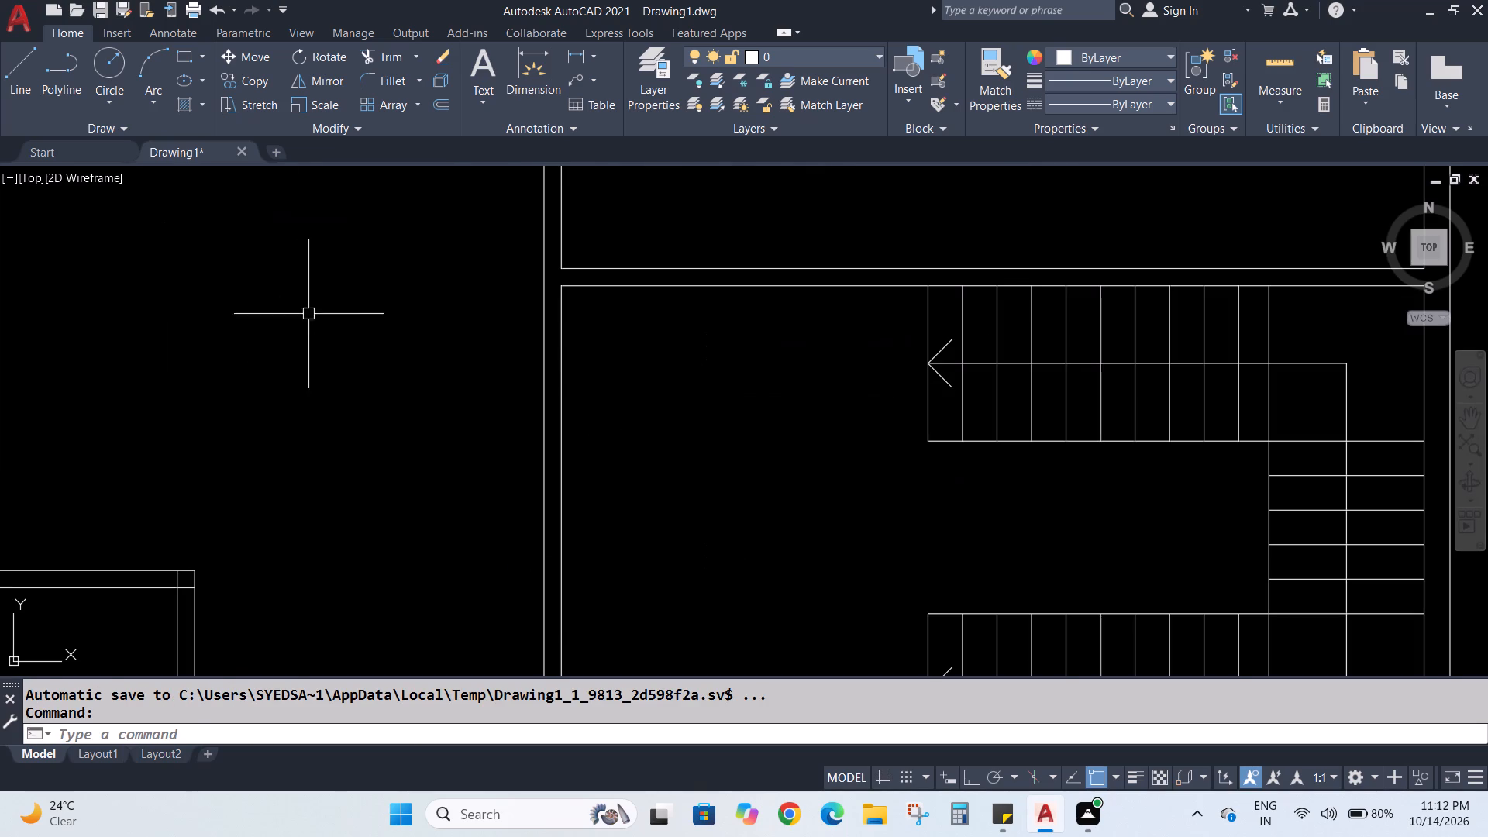
middle_click_drag(797, 466, 766, 455)
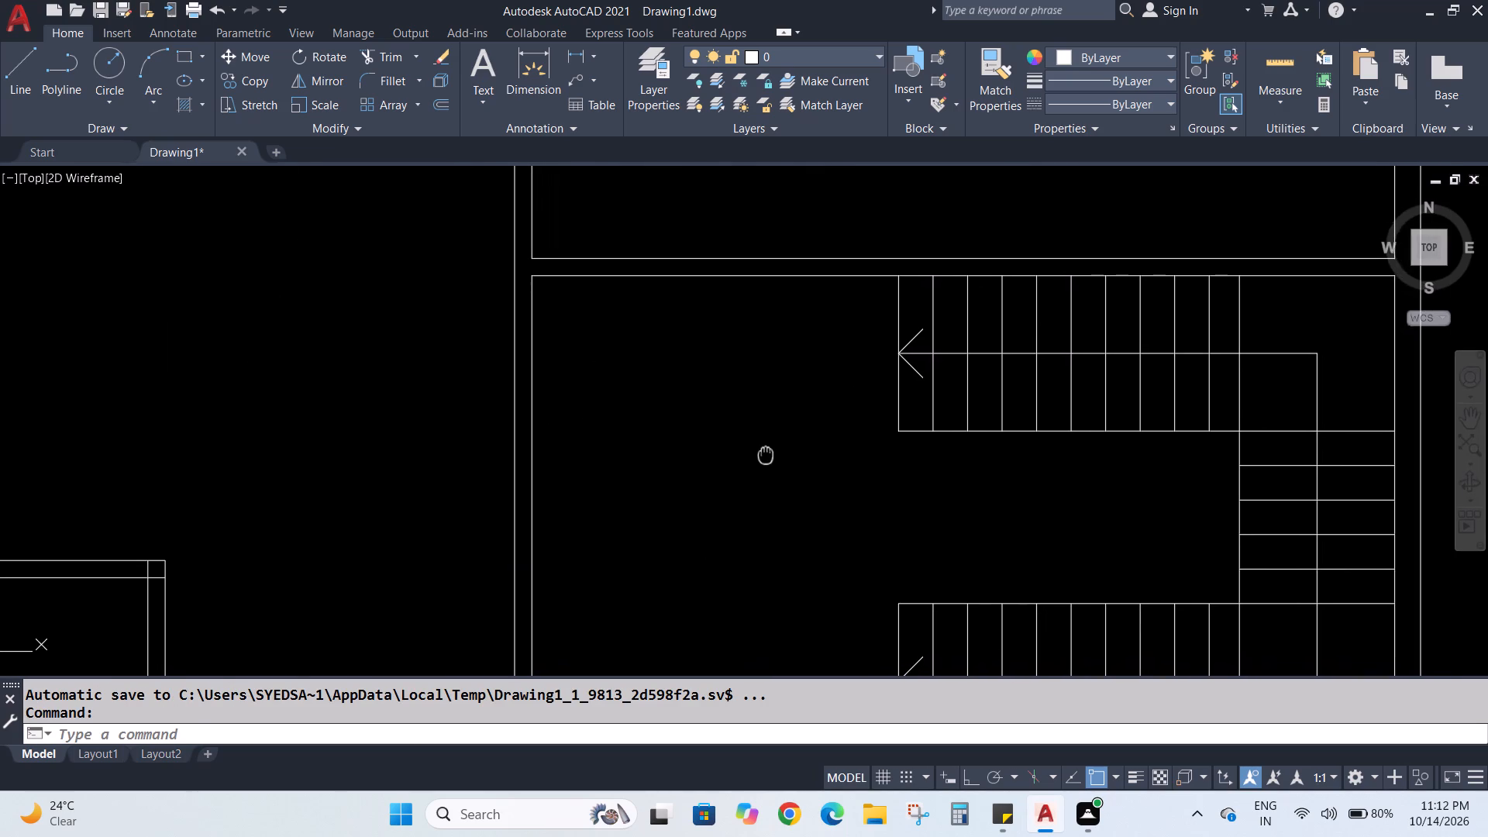
middle_click_drag(766, 455, 742, 423)
key("l")
key("Return")
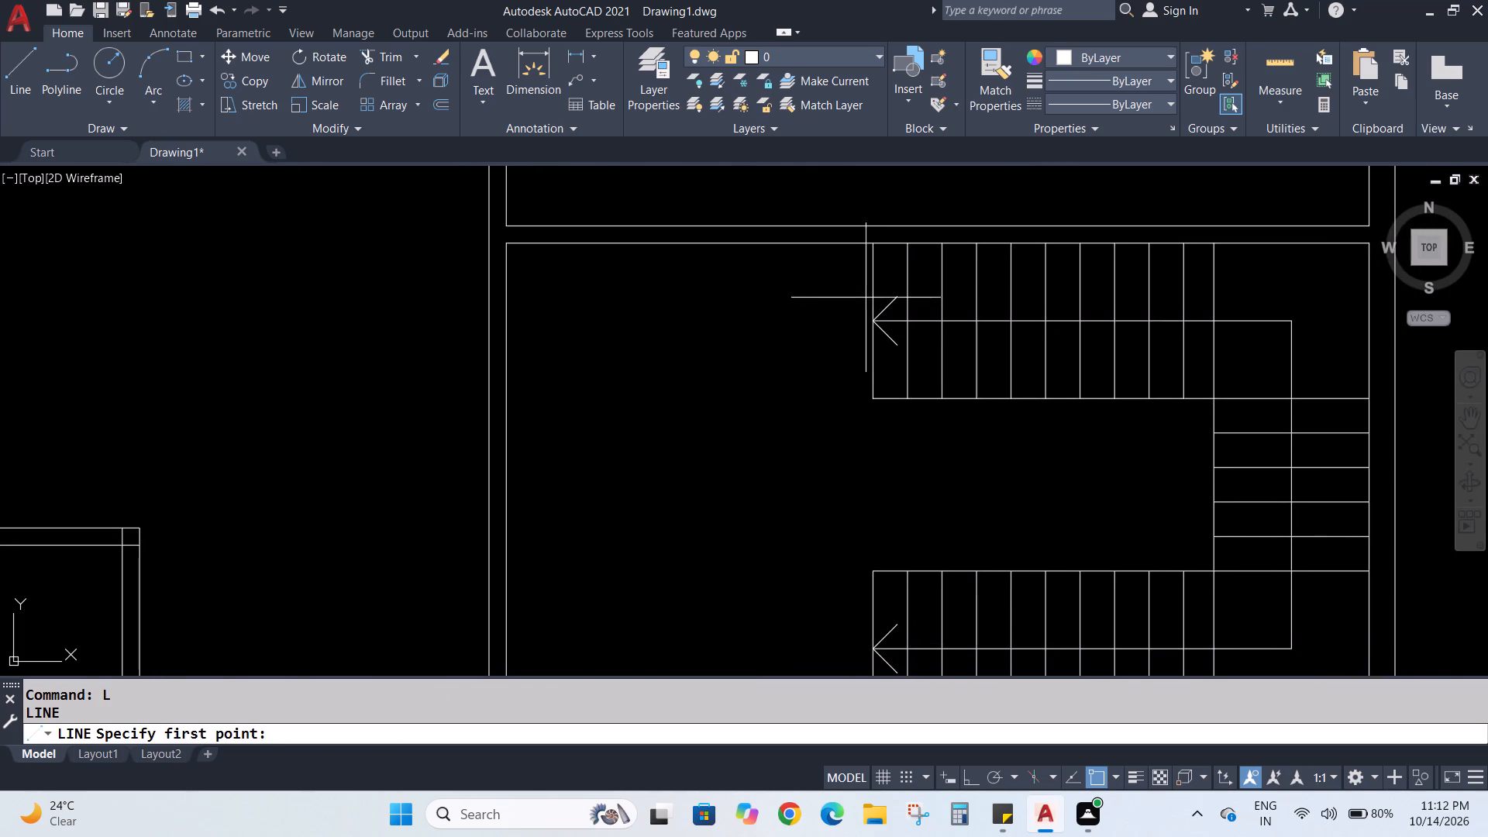
left_click(894, 297)
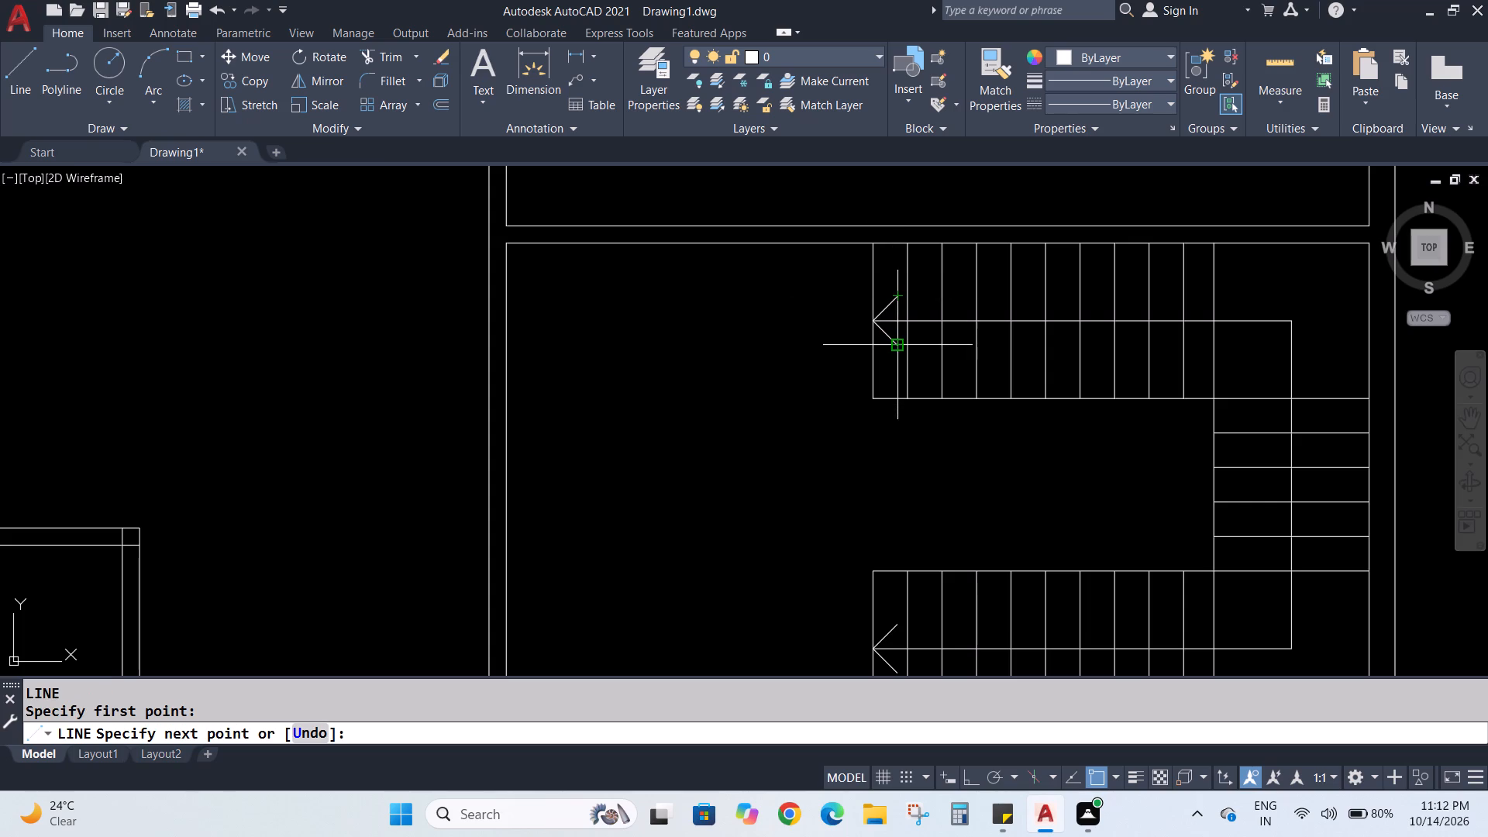
left_click(902, 348)
key("Escape")
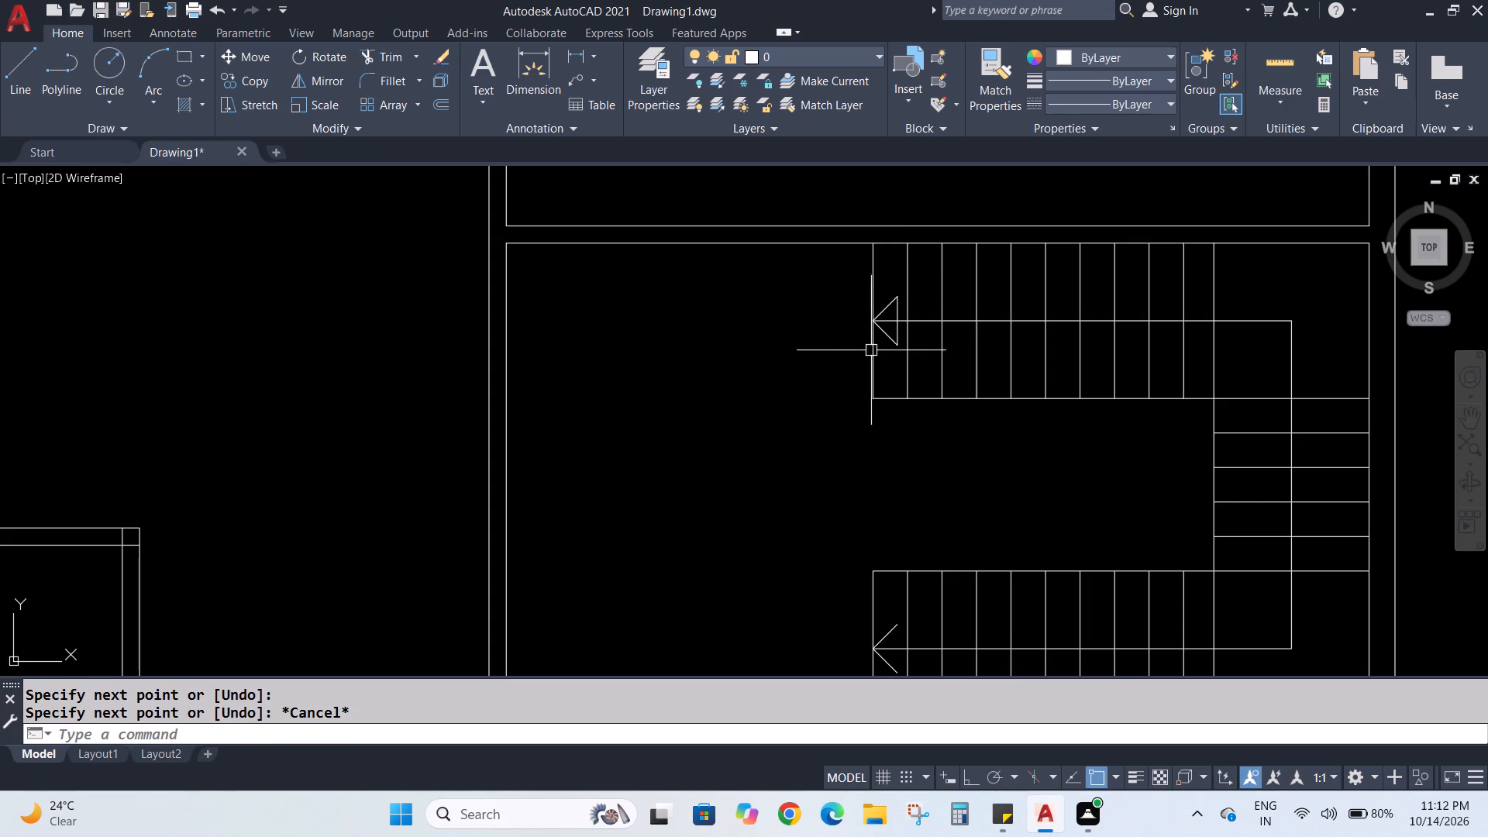
Fill the upper flight's triangular arrowhead with a 2D Solid through its three corners.
key("s")
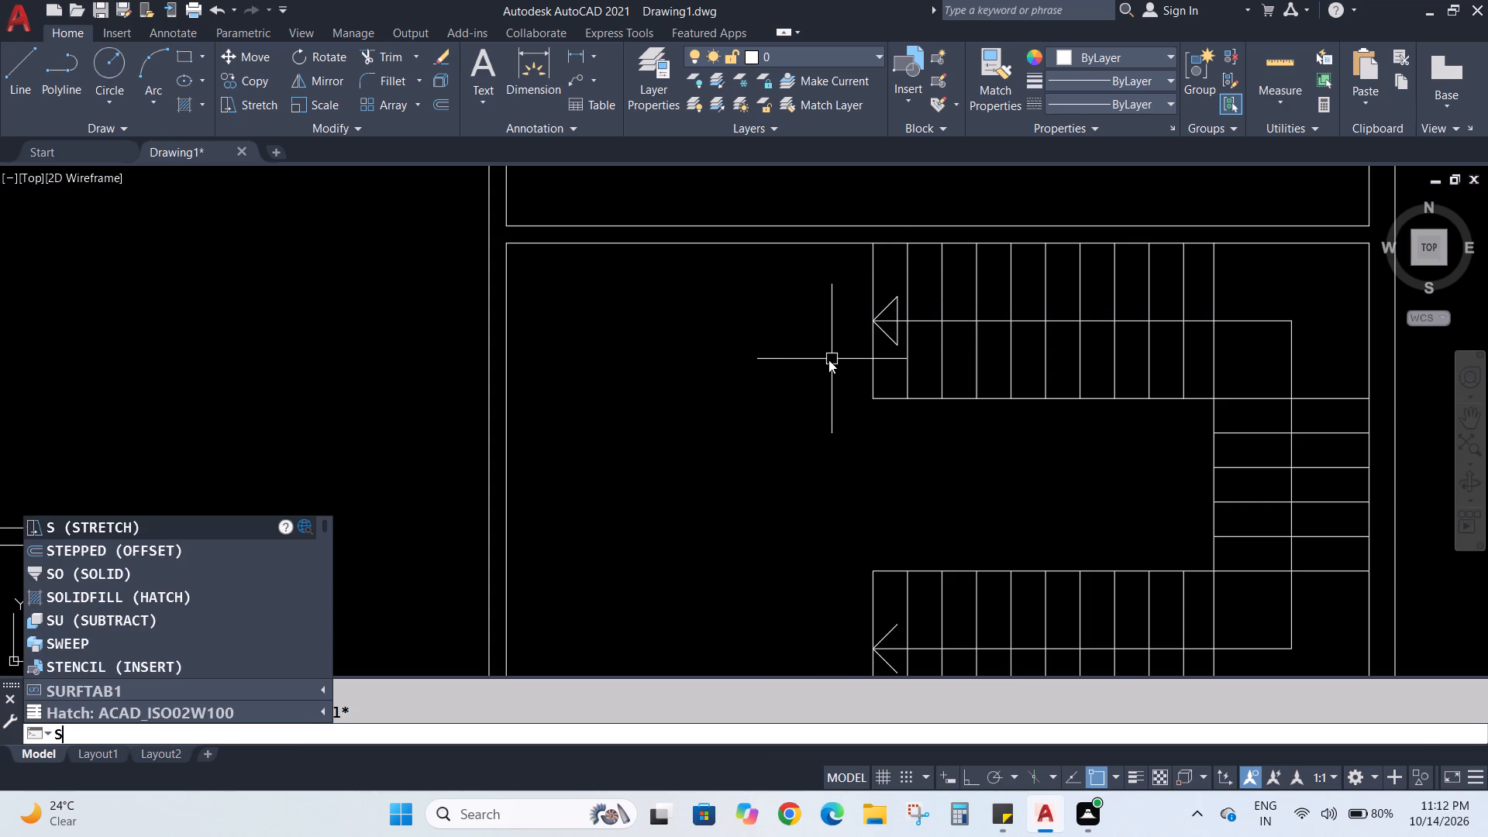
key("o")
key("Return")
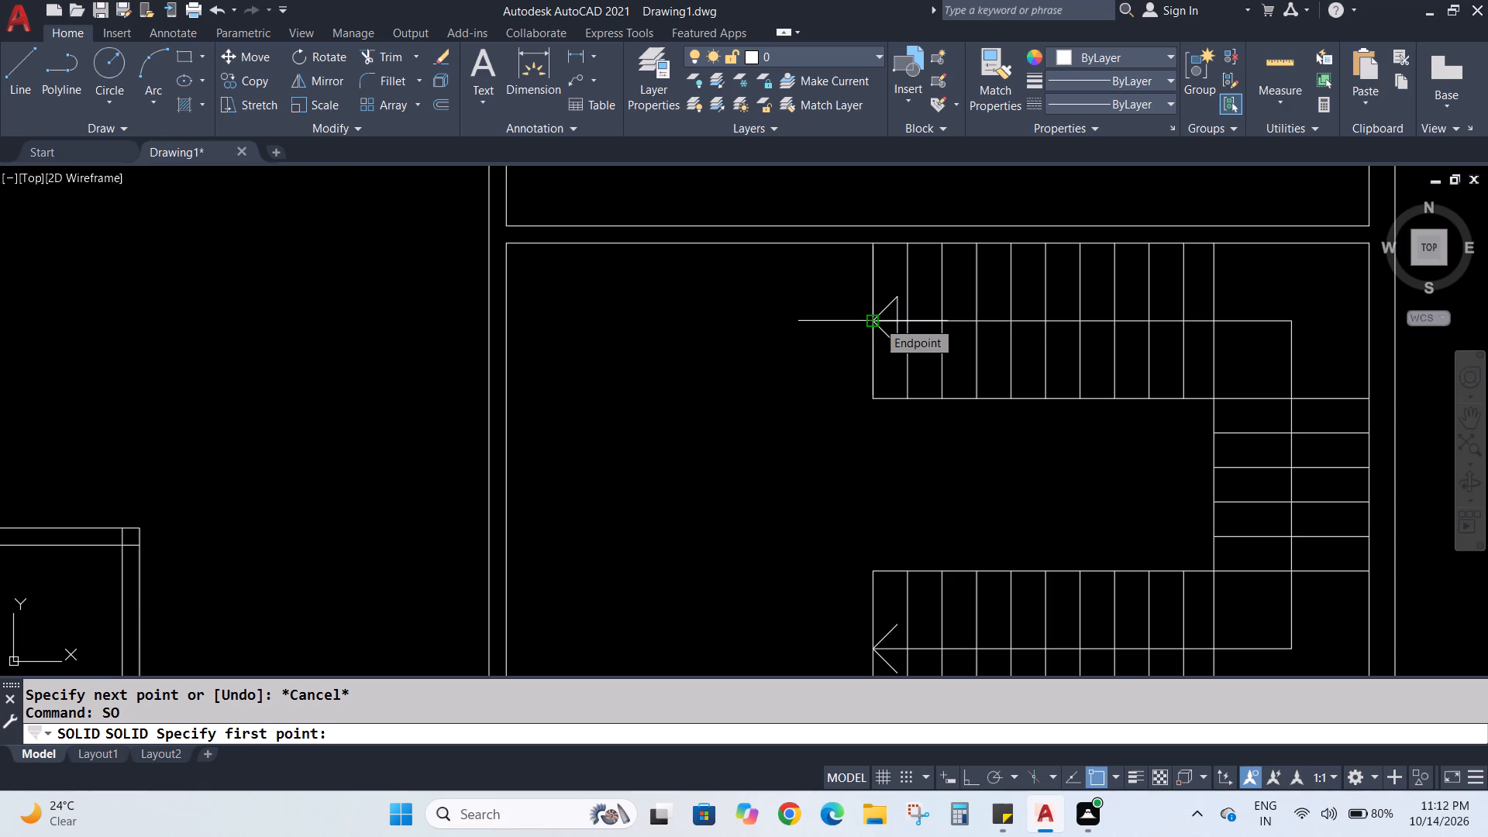
left_click(877, 321)
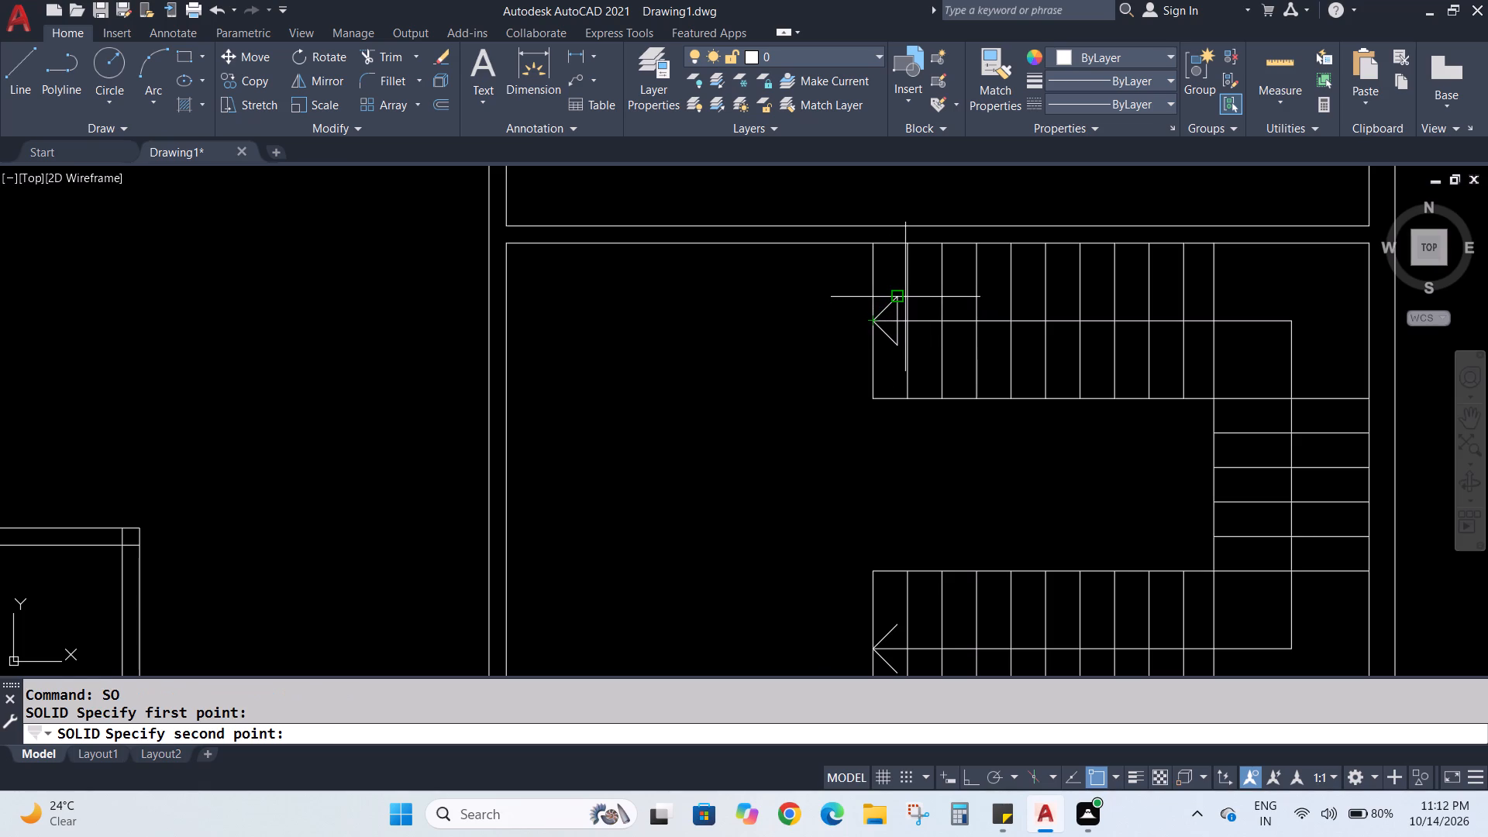
left_click(905, 297)
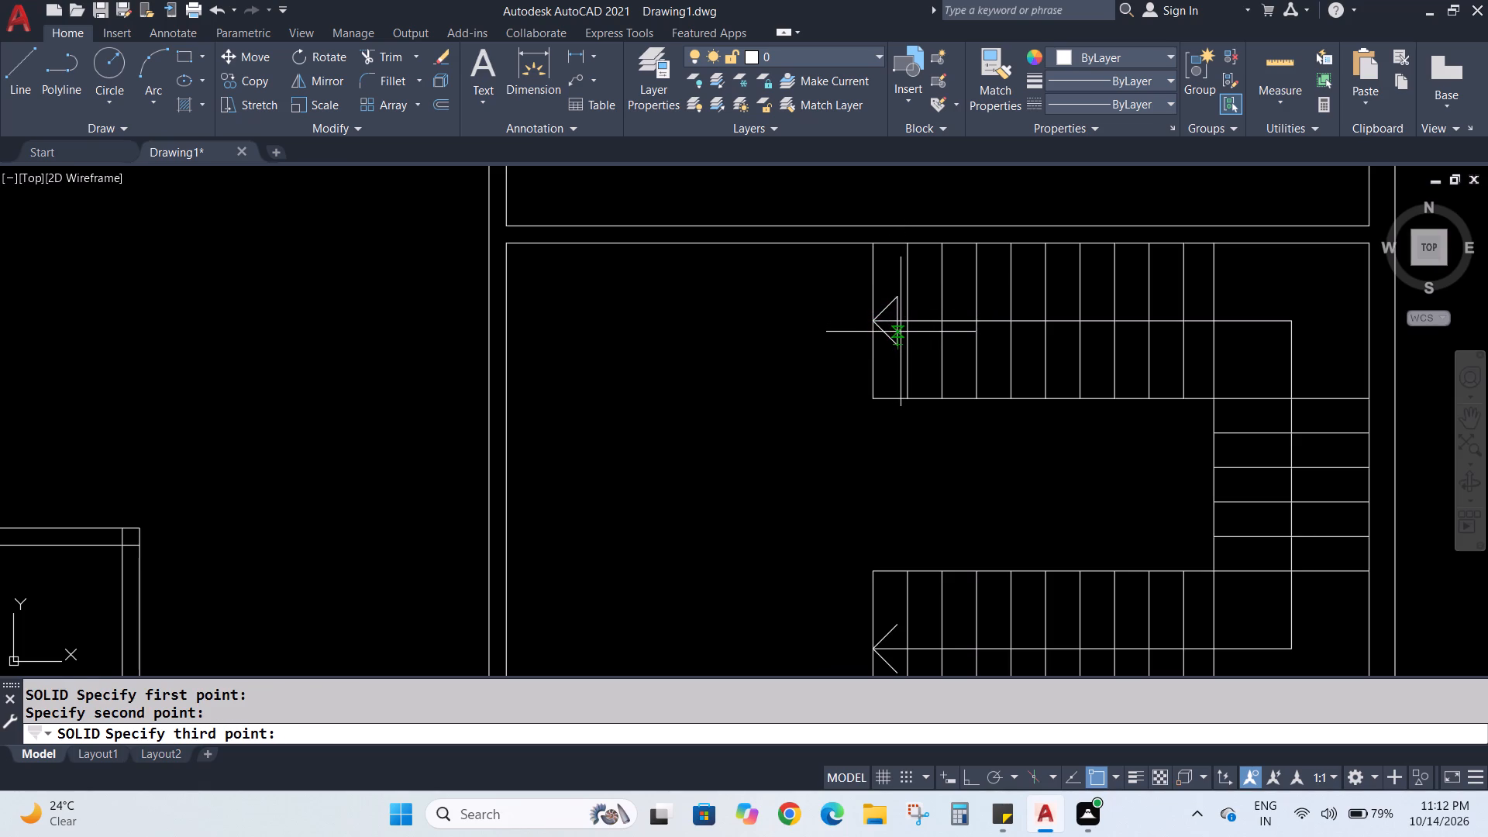
left_click(898, 342)
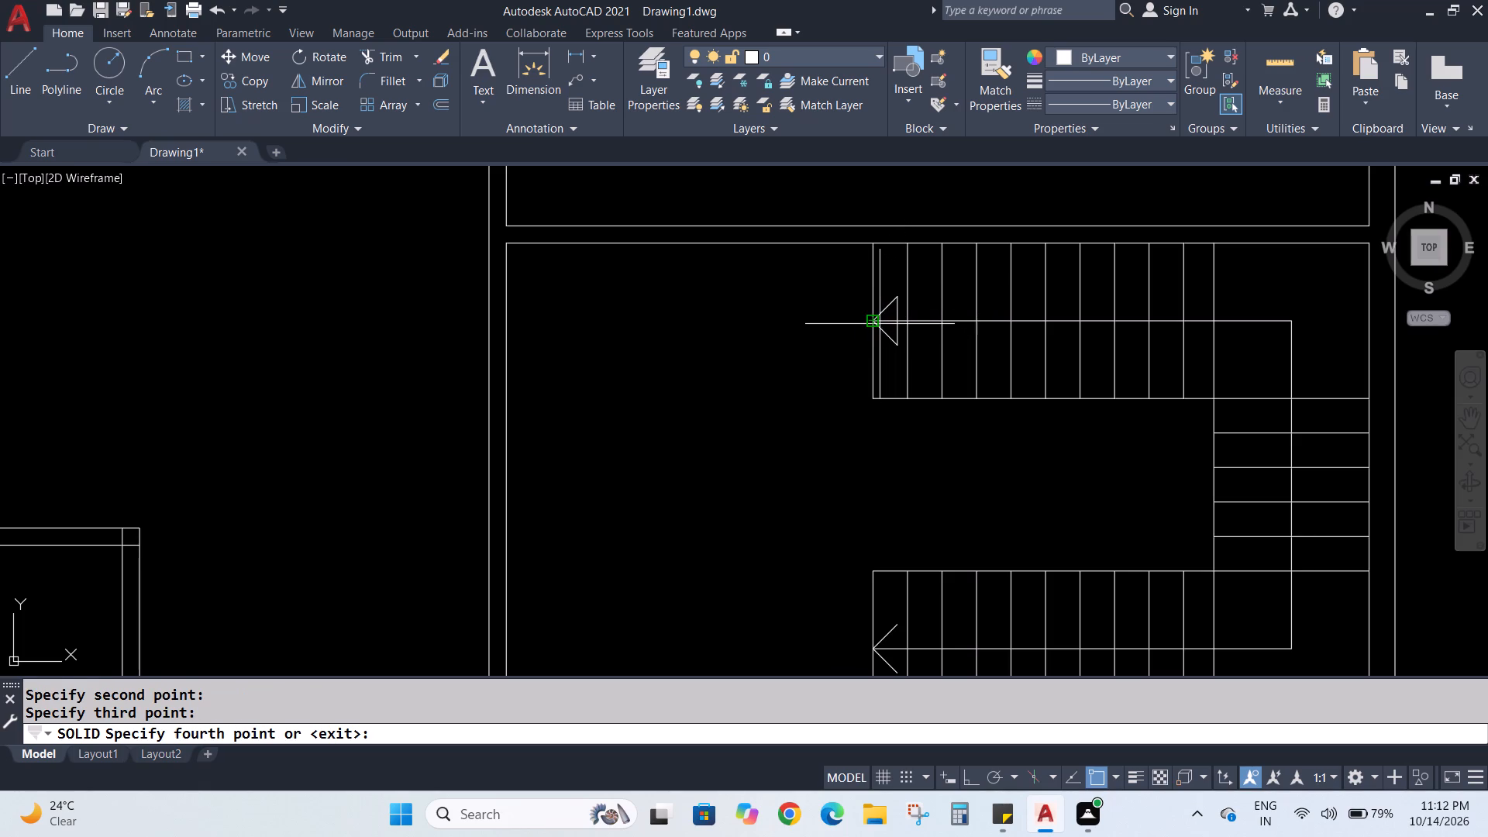
left_click(880, 324)
key("Escape")
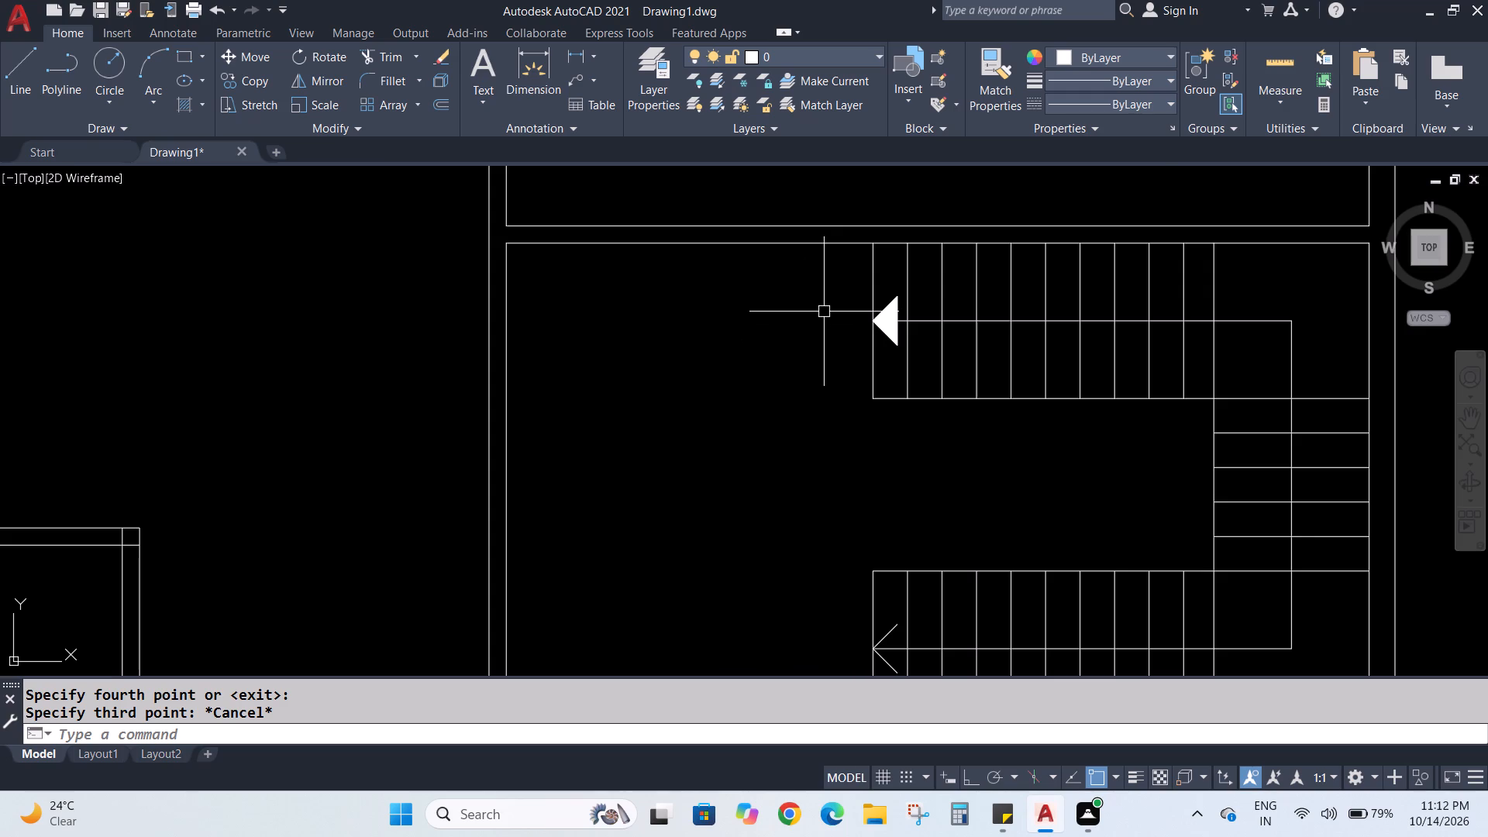
Draw a short vertical line across the staircase room's top partition at its left end, joining both wall lines.
scroll(824, 315, "down", 2)
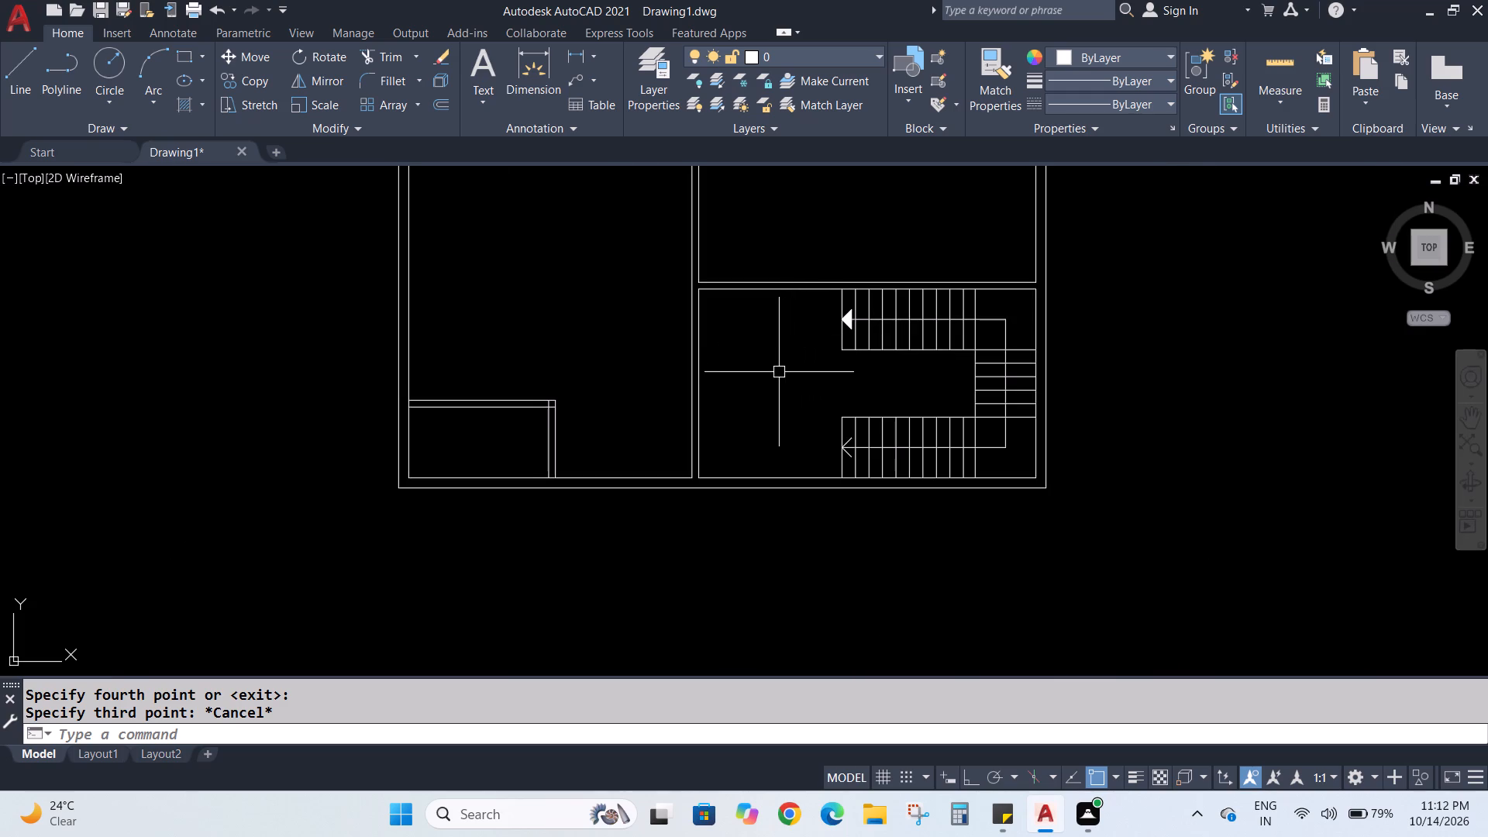
scroll(779, 372, "up", 1)
middle_click_drag(737, 411, 806, 429)
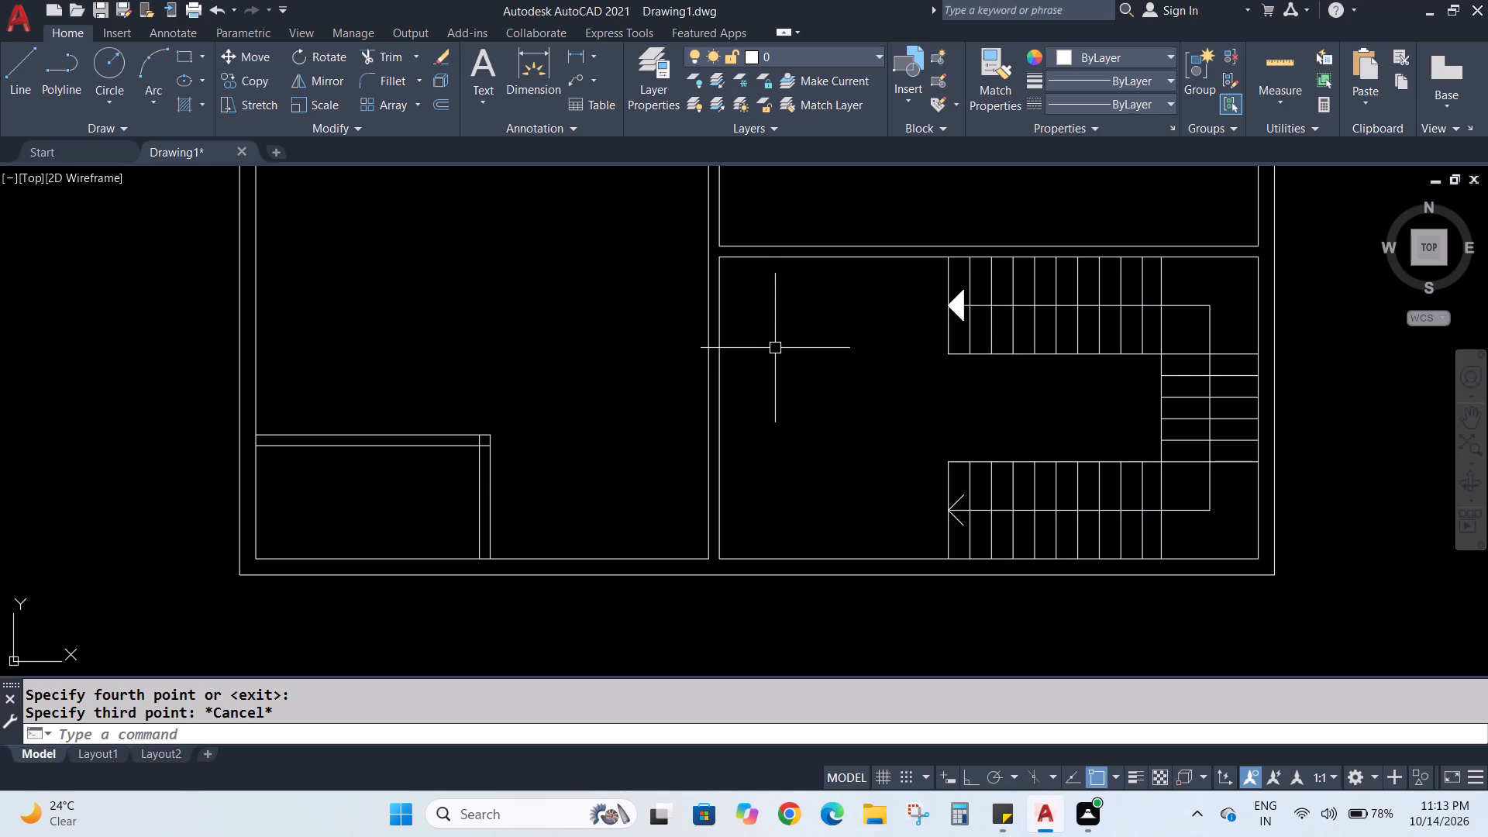
middle_click_drag(763, 349, 763, 352)
middle_click_drag(763, 352, 760, 472)
scroll(769, 454, "up", 2)
middle_click_drag(773, 443, 811, 583)
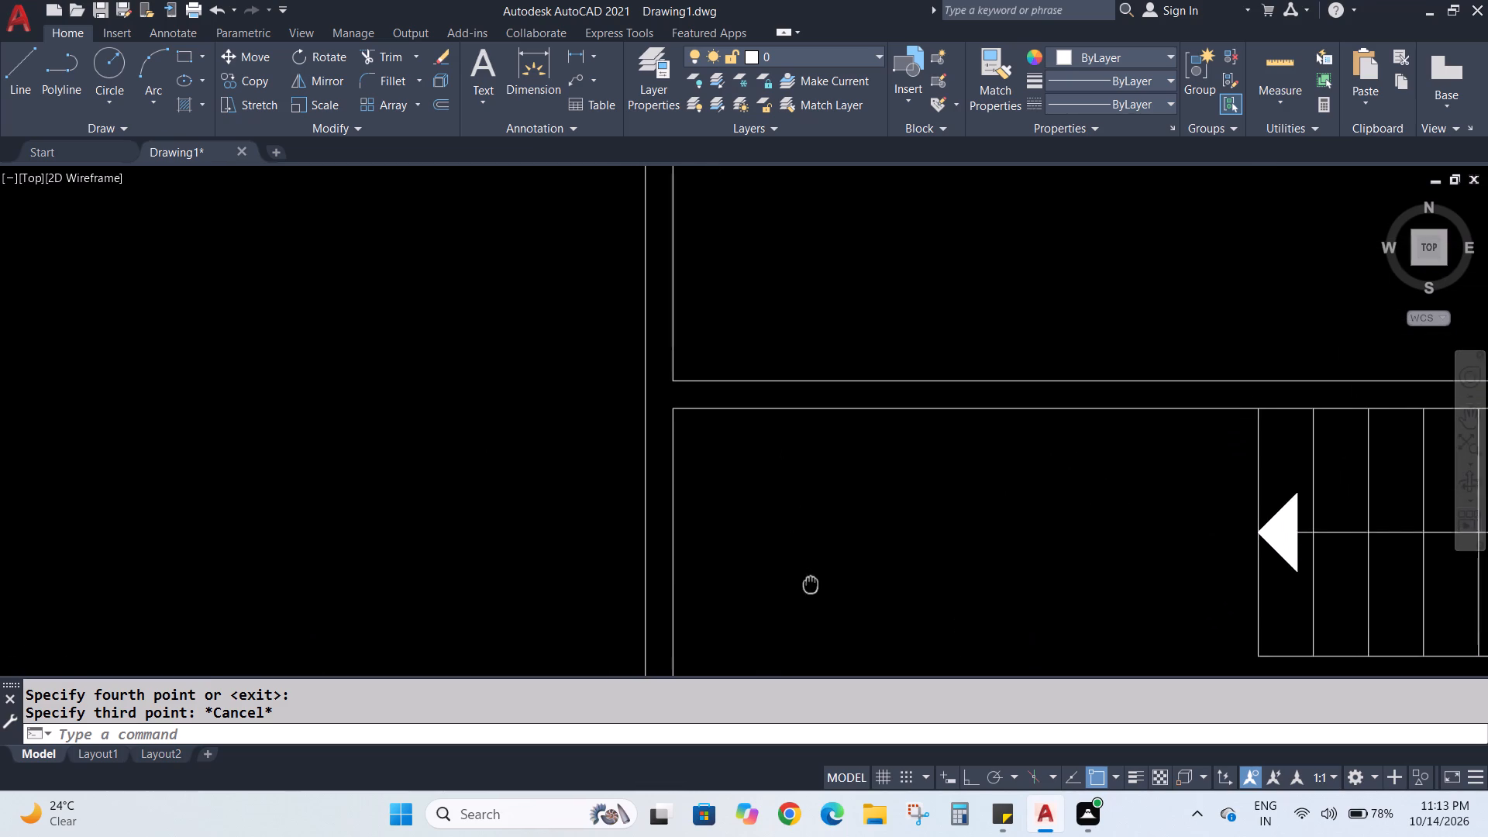
middle_click_drag(811, 583, 814, 586)
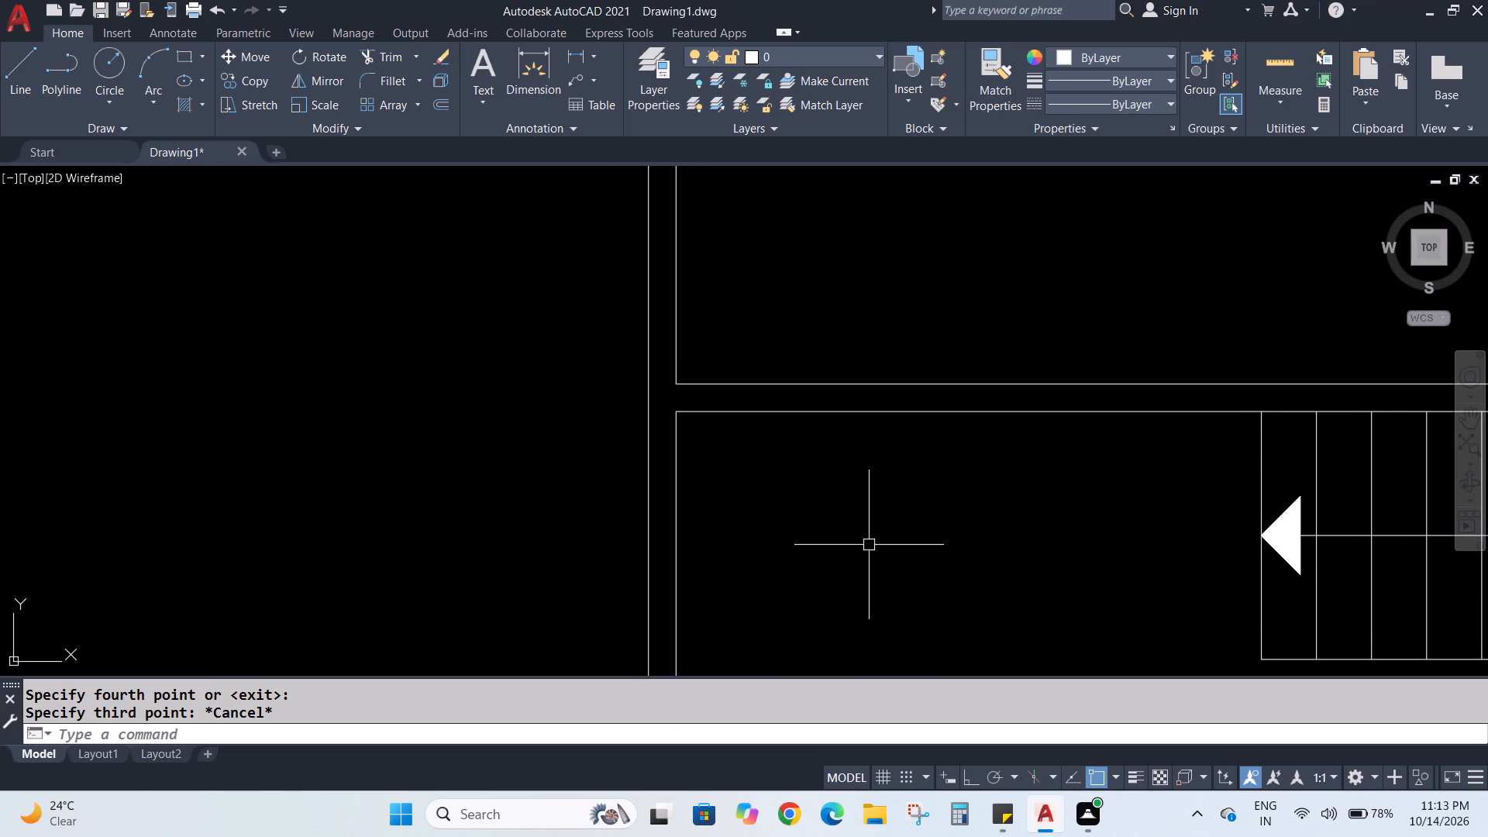
key("Escape")
key("Escape")
key("l")
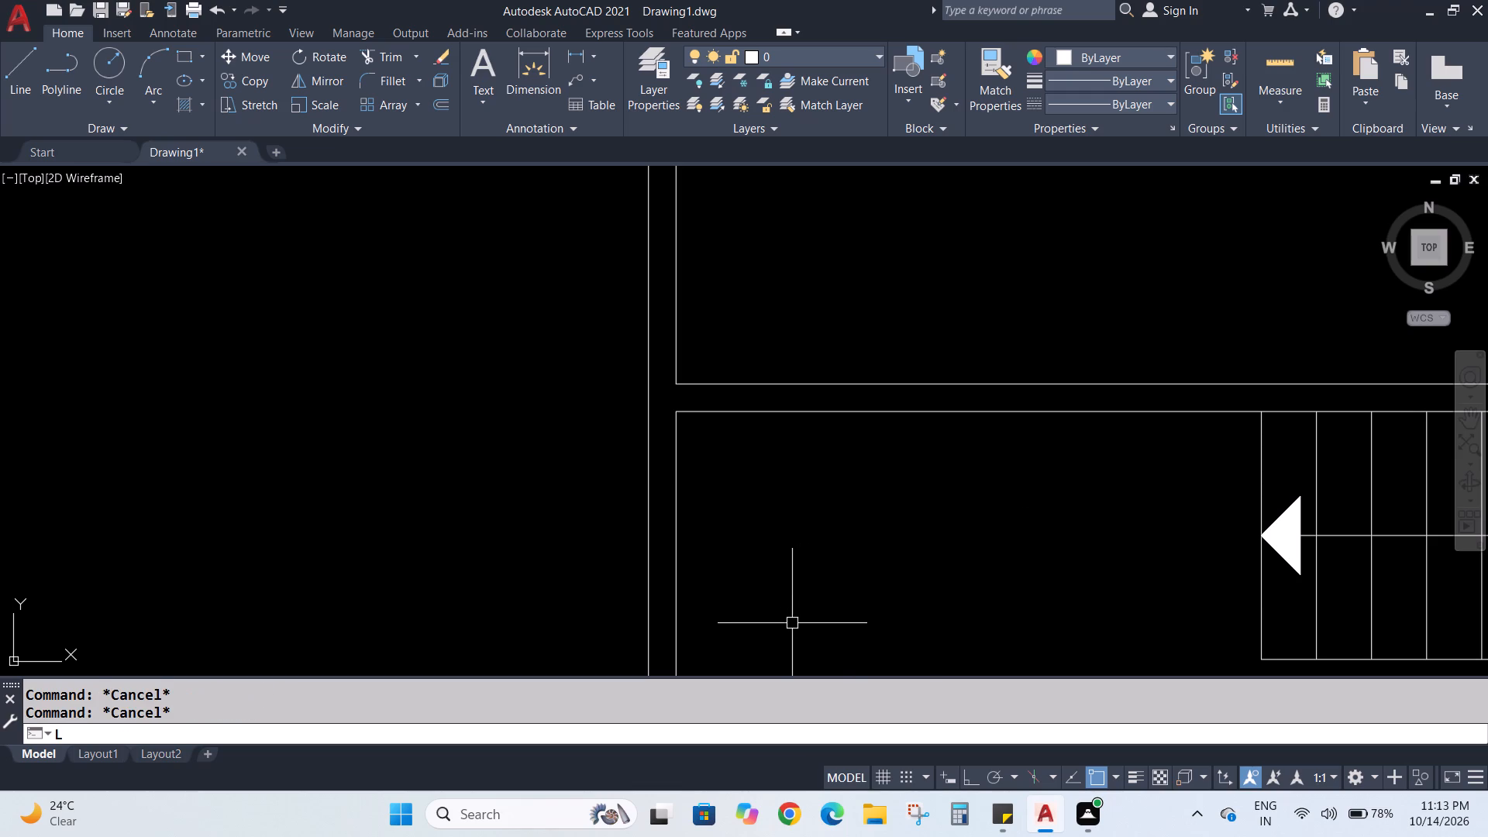
key("Return")
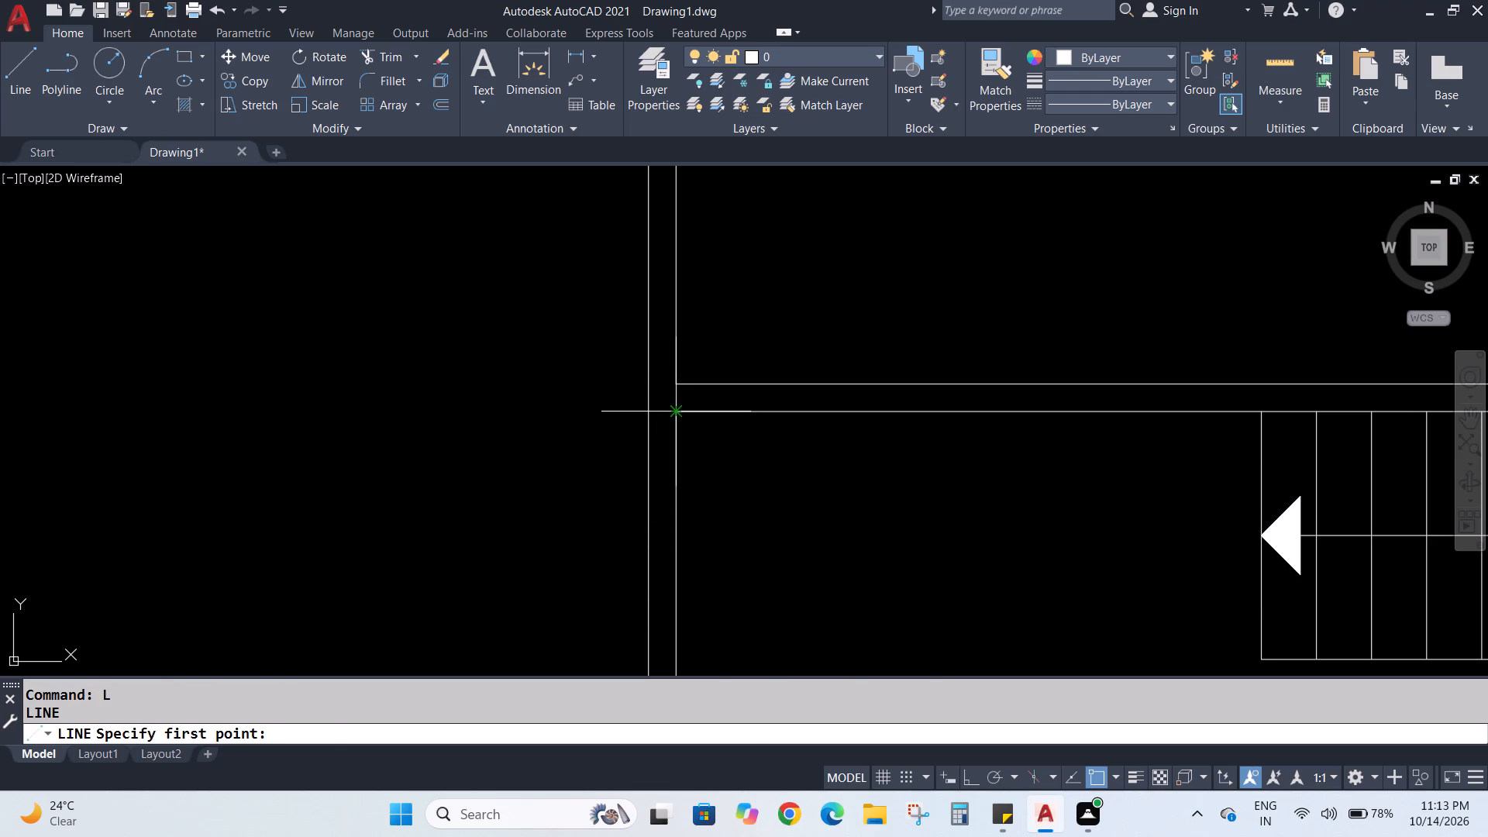
left_click(675, 413)
left_click(676, 384)
key("Escape")
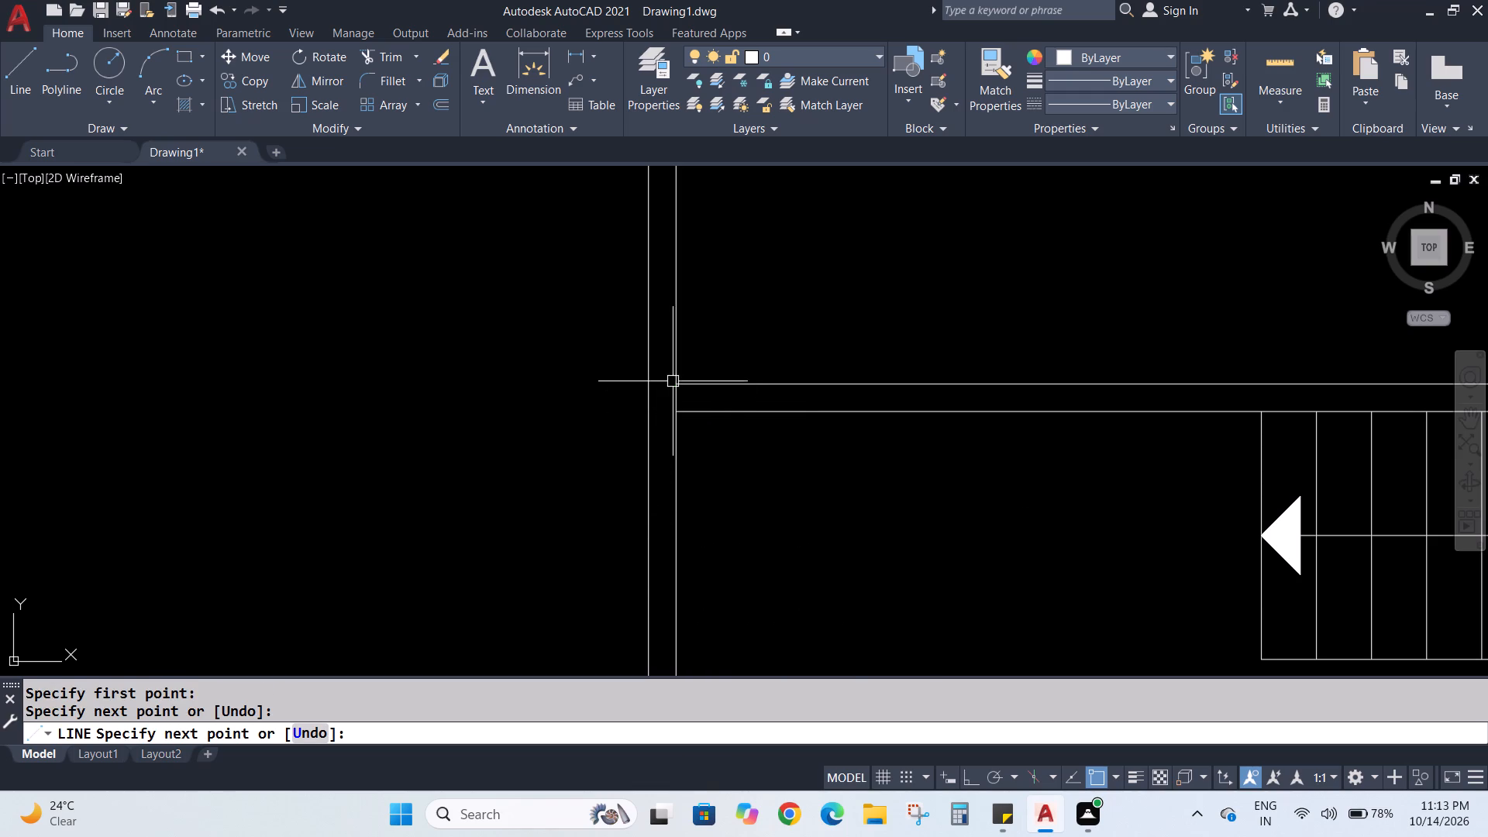
Offset the short line at the partition's left end 3" to the right to form the first door jamb.
key("o")
key("Return")
key("3")
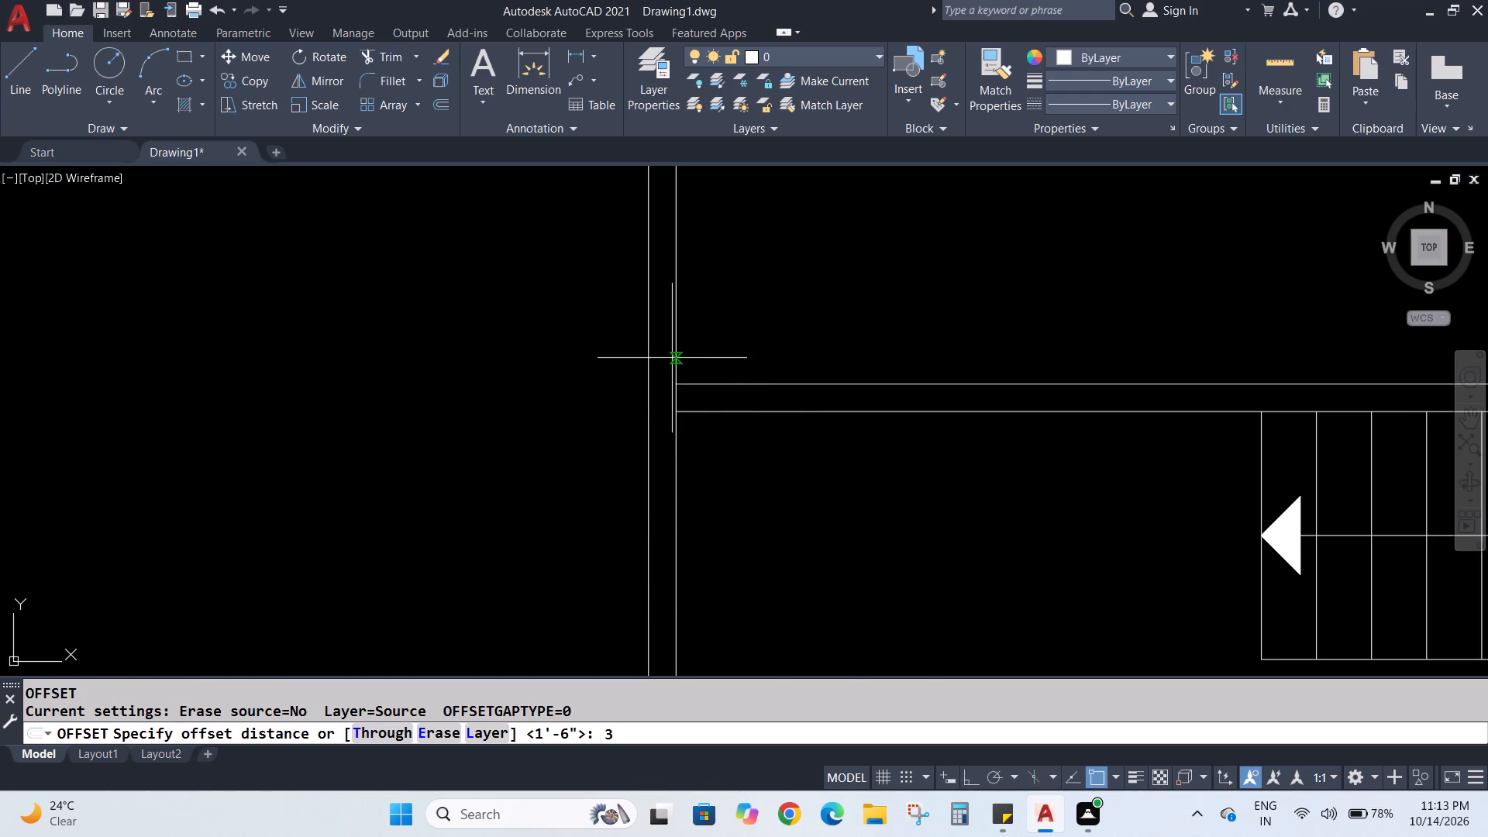
key("shift+quotedbl")
key("Return")
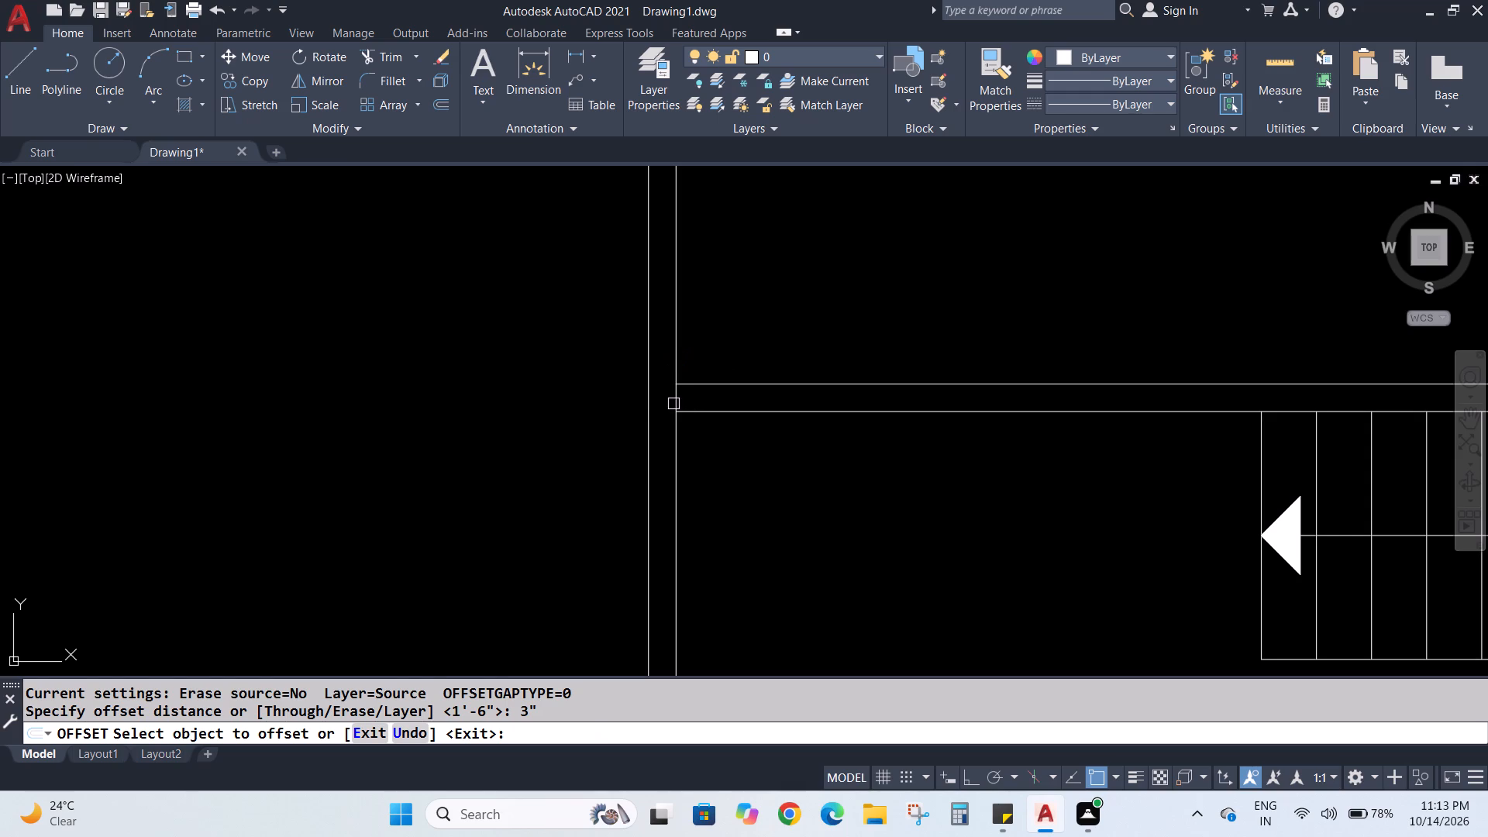
left_click(673, 404)
left_click(732, 401)
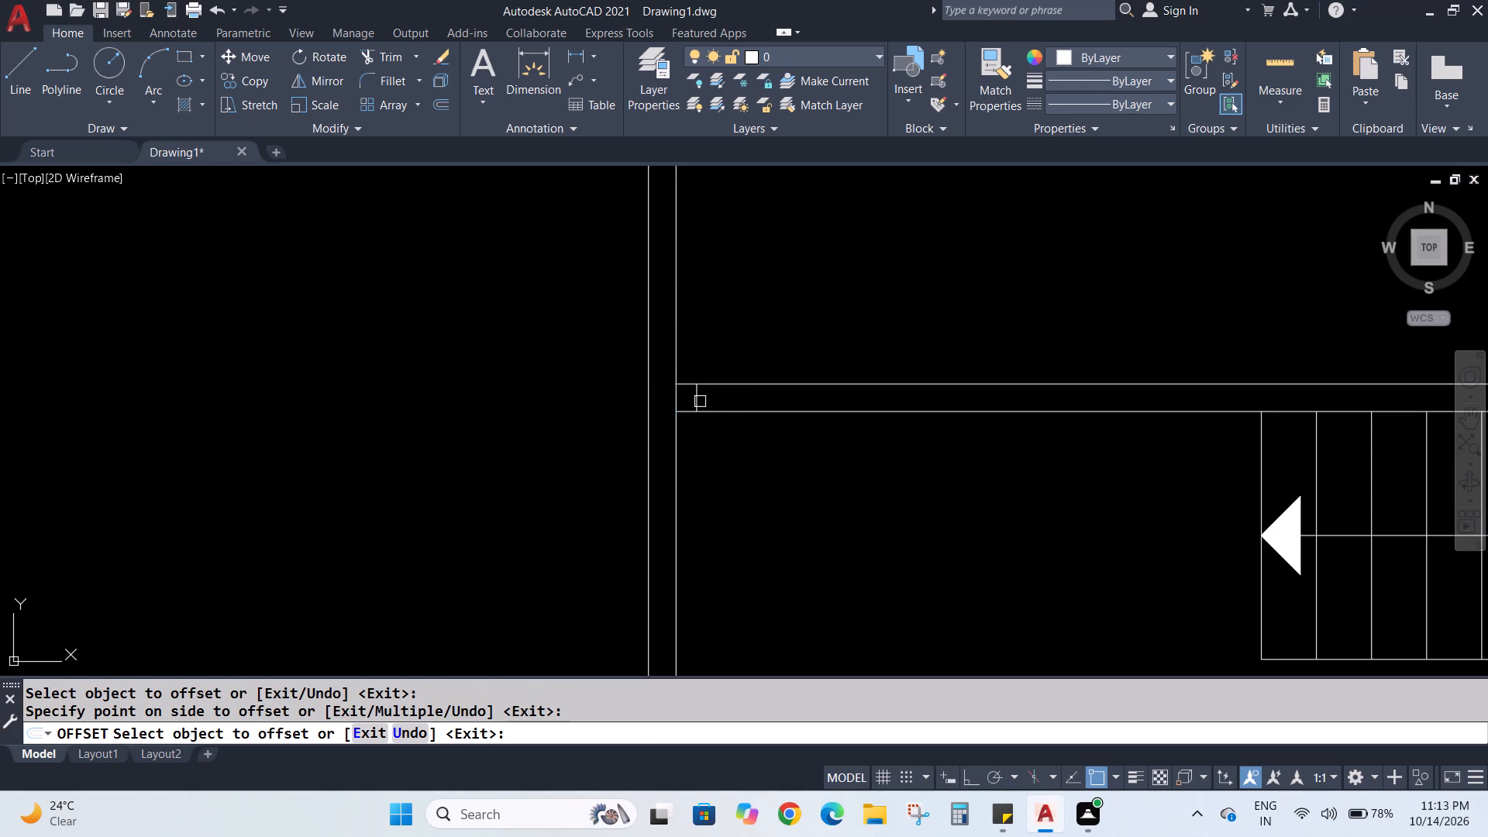
key("Escape")
Offset the door jamb line 4' to the right along the staircase room's top partition to mark the door width.
key("o")
key("Return")
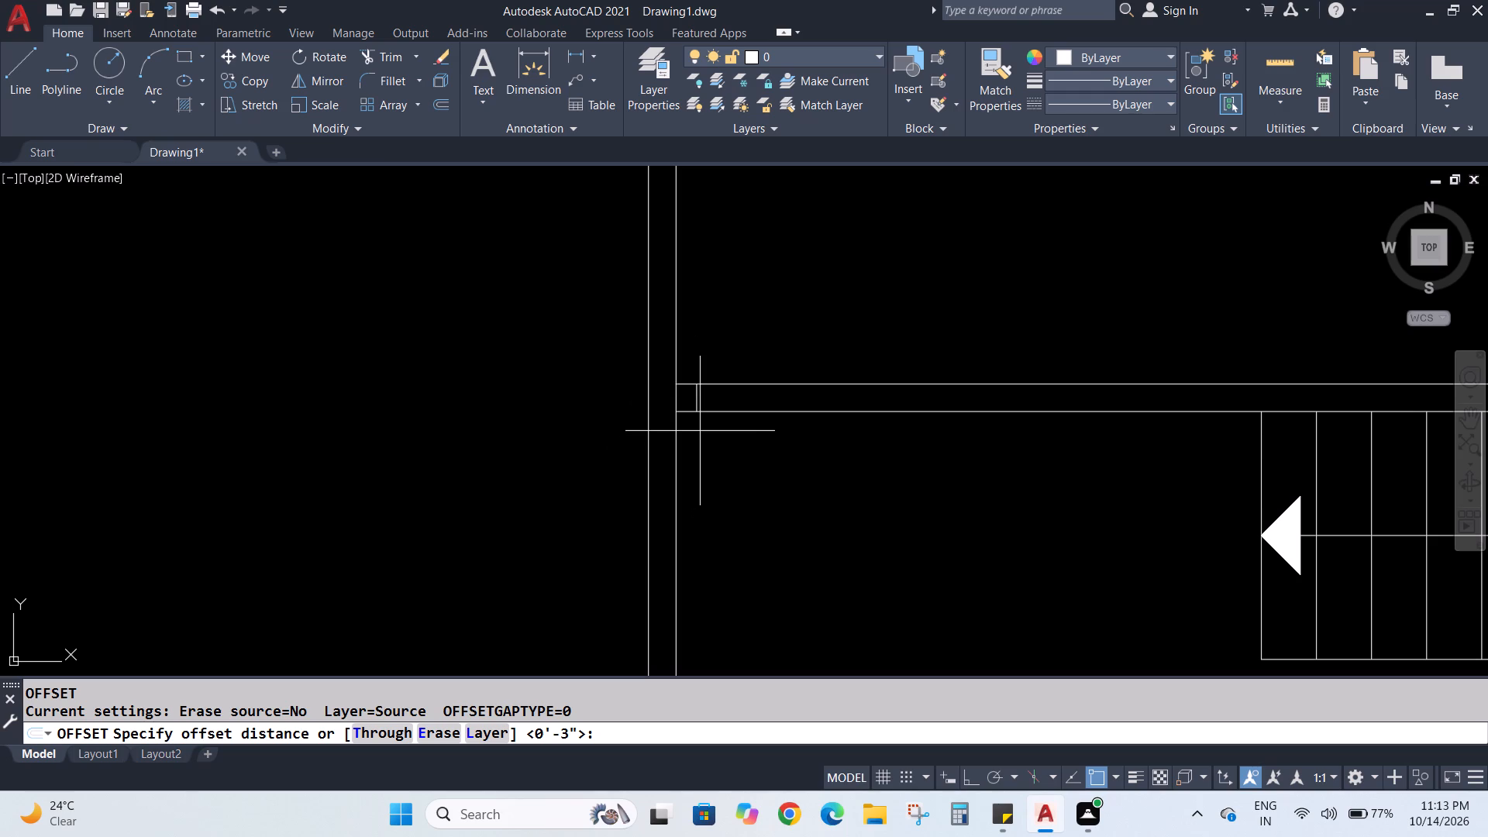
key("4")
key("apostrophe")
key("Return")
scroll(691, 405, "up", 1)
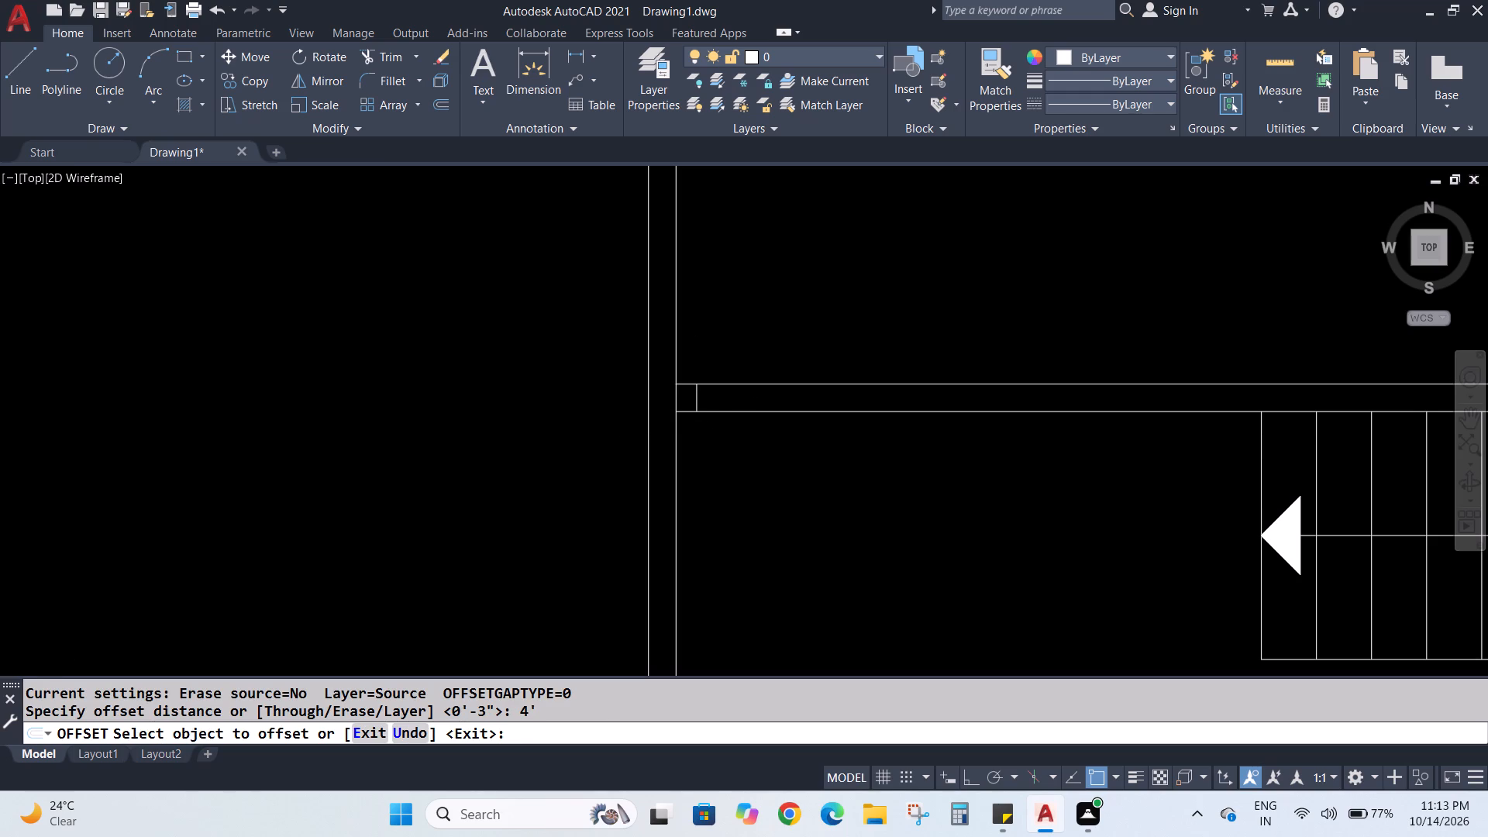
left_click(695, 398)
left_click(939, 398)
scroll(940, 397, "down", 3)
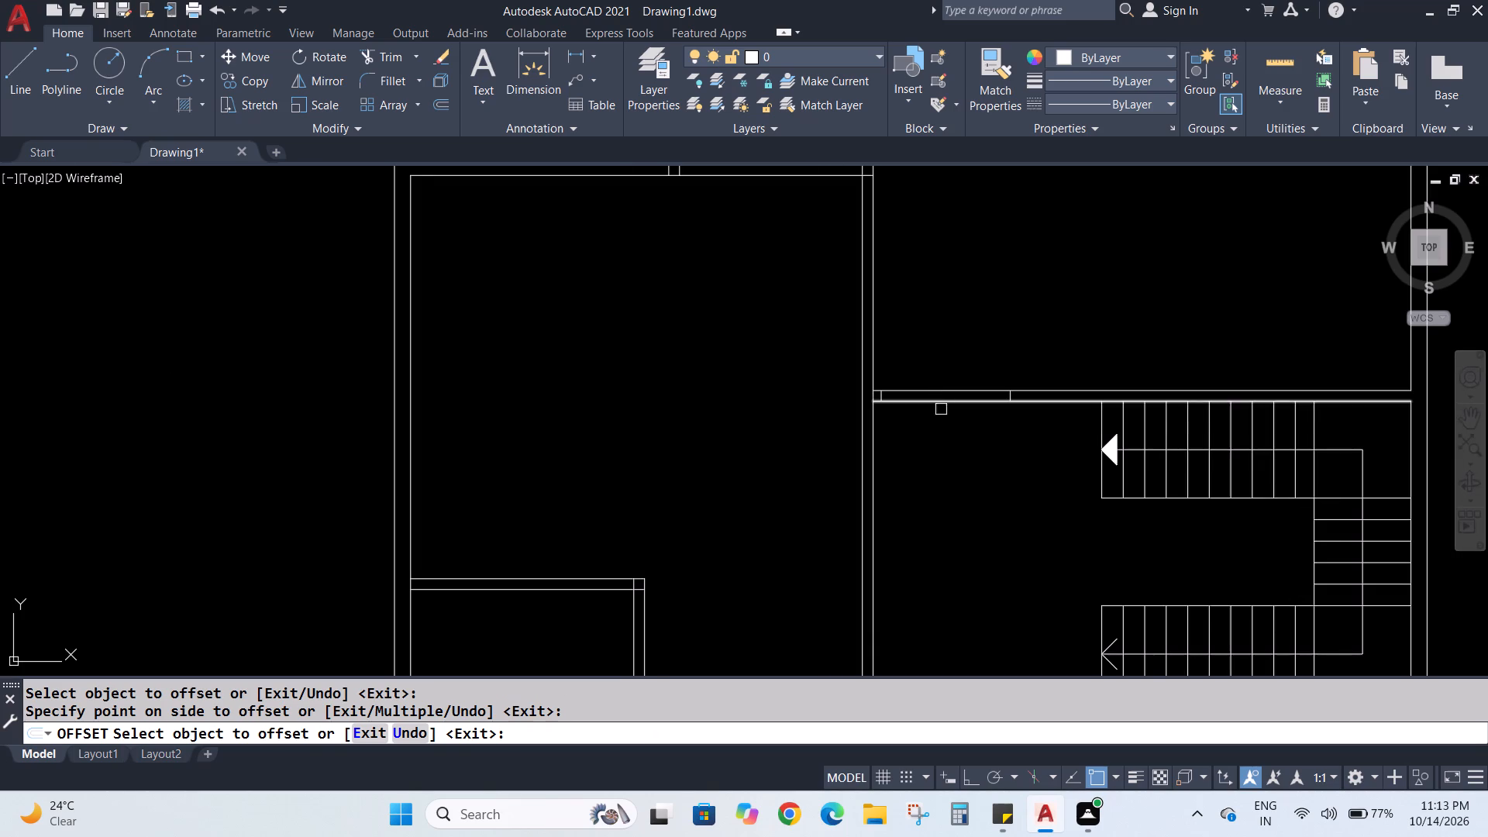
middle_click_drag(991, 477, 914, 473)
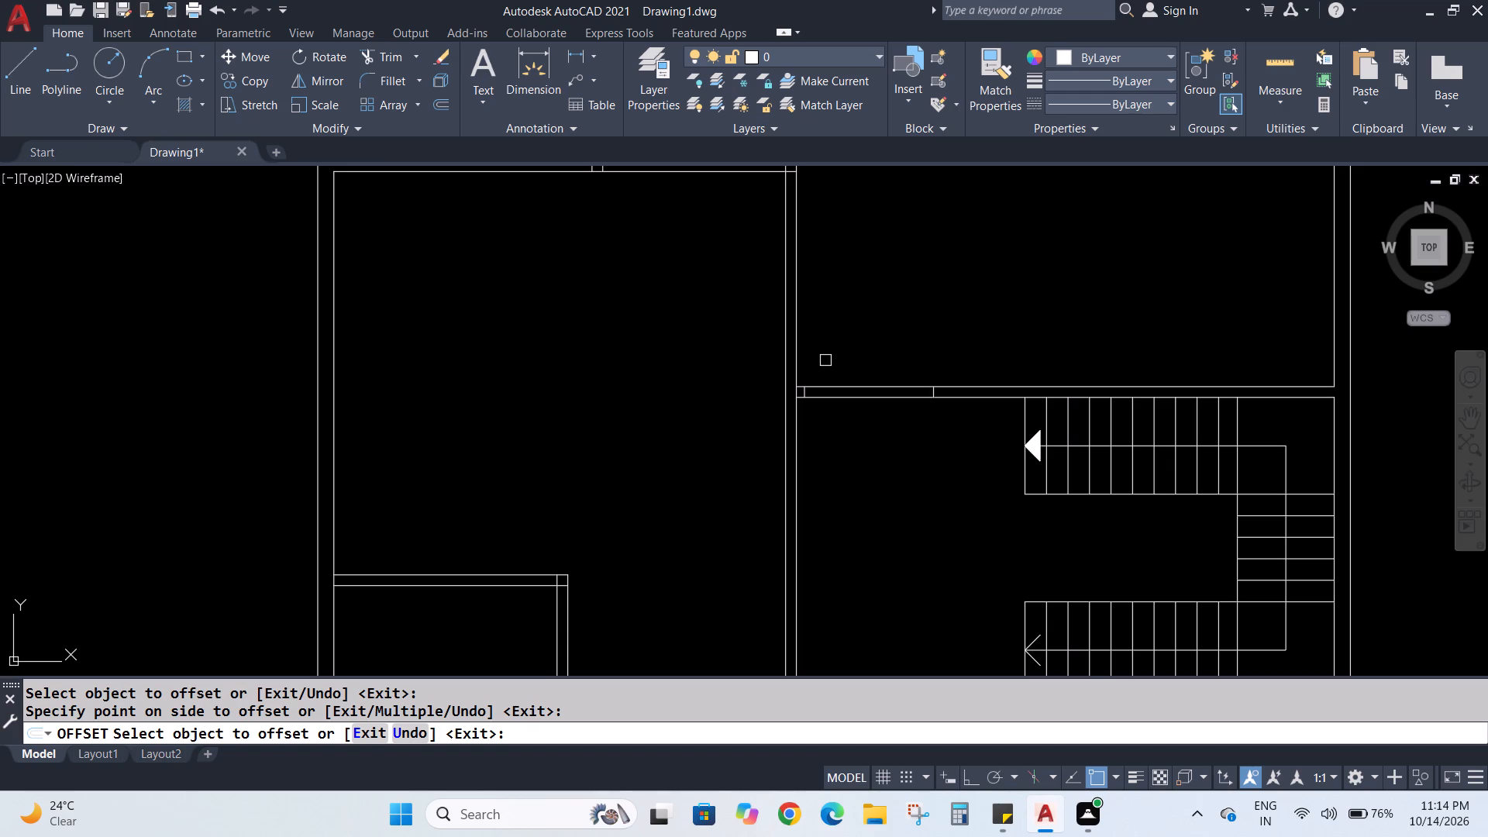
key("Escape")
key("Escape")
Trim both partition lines between the two jamb lines to open the doorway above the staircase room.
scroll(798, 404, "up", 1)
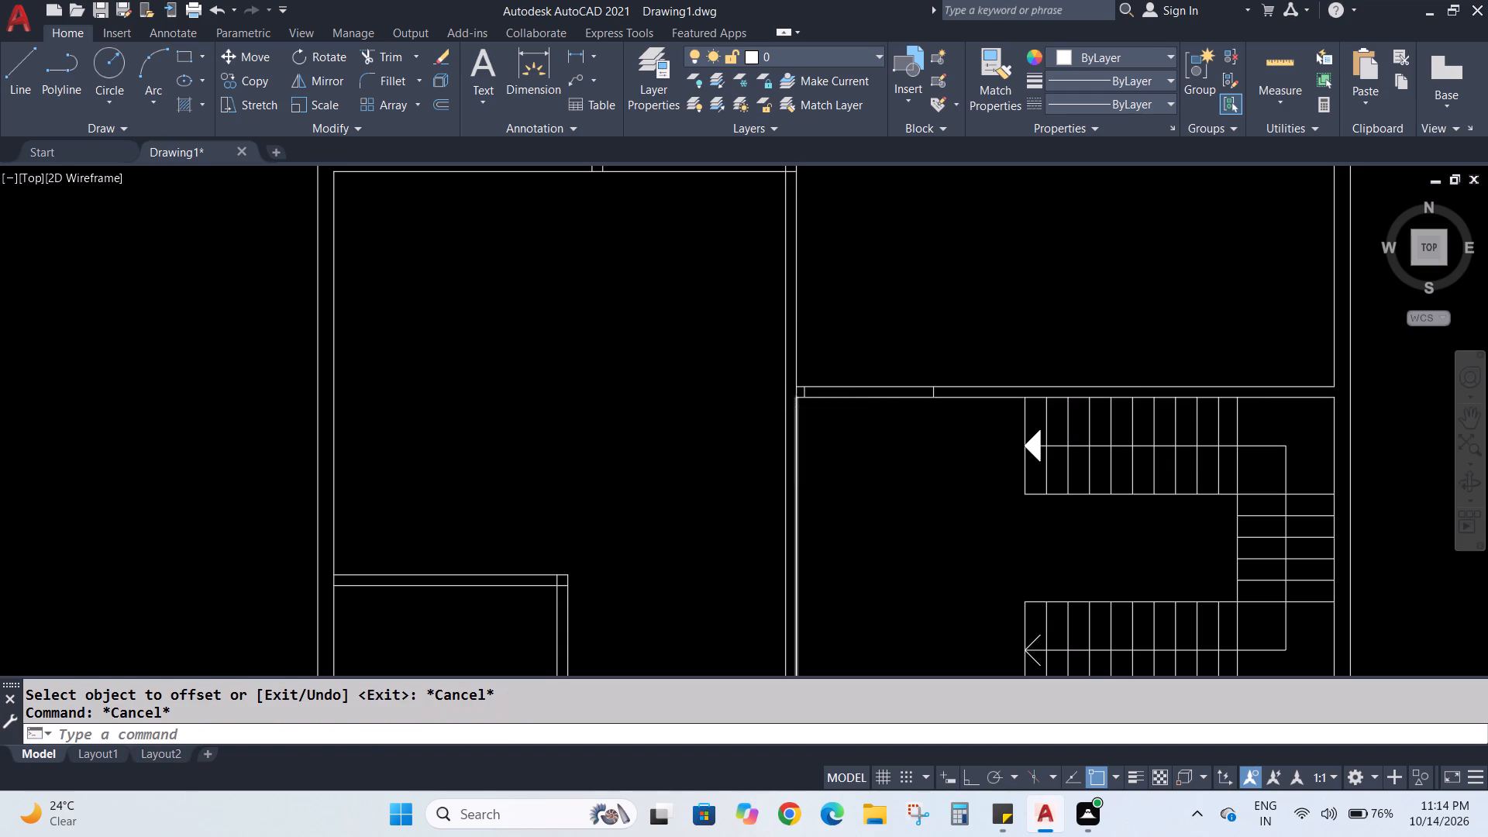
scroll(798, 404, "up", 1)
key("t")
key("r")
key("Return")
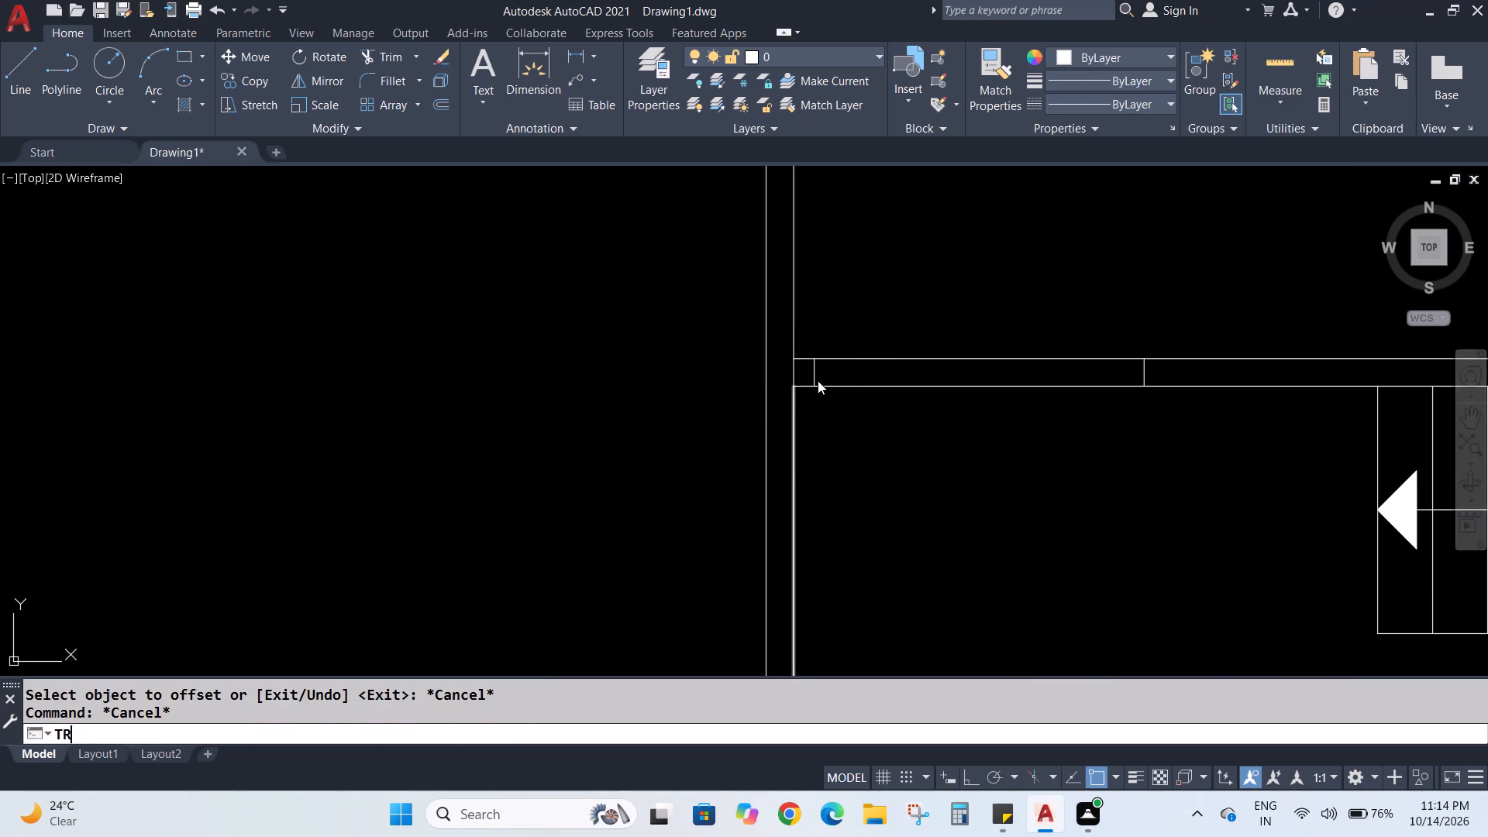
left_click_drag(1024, 270, 1001, 418)
key("Escape")
key("Escape")
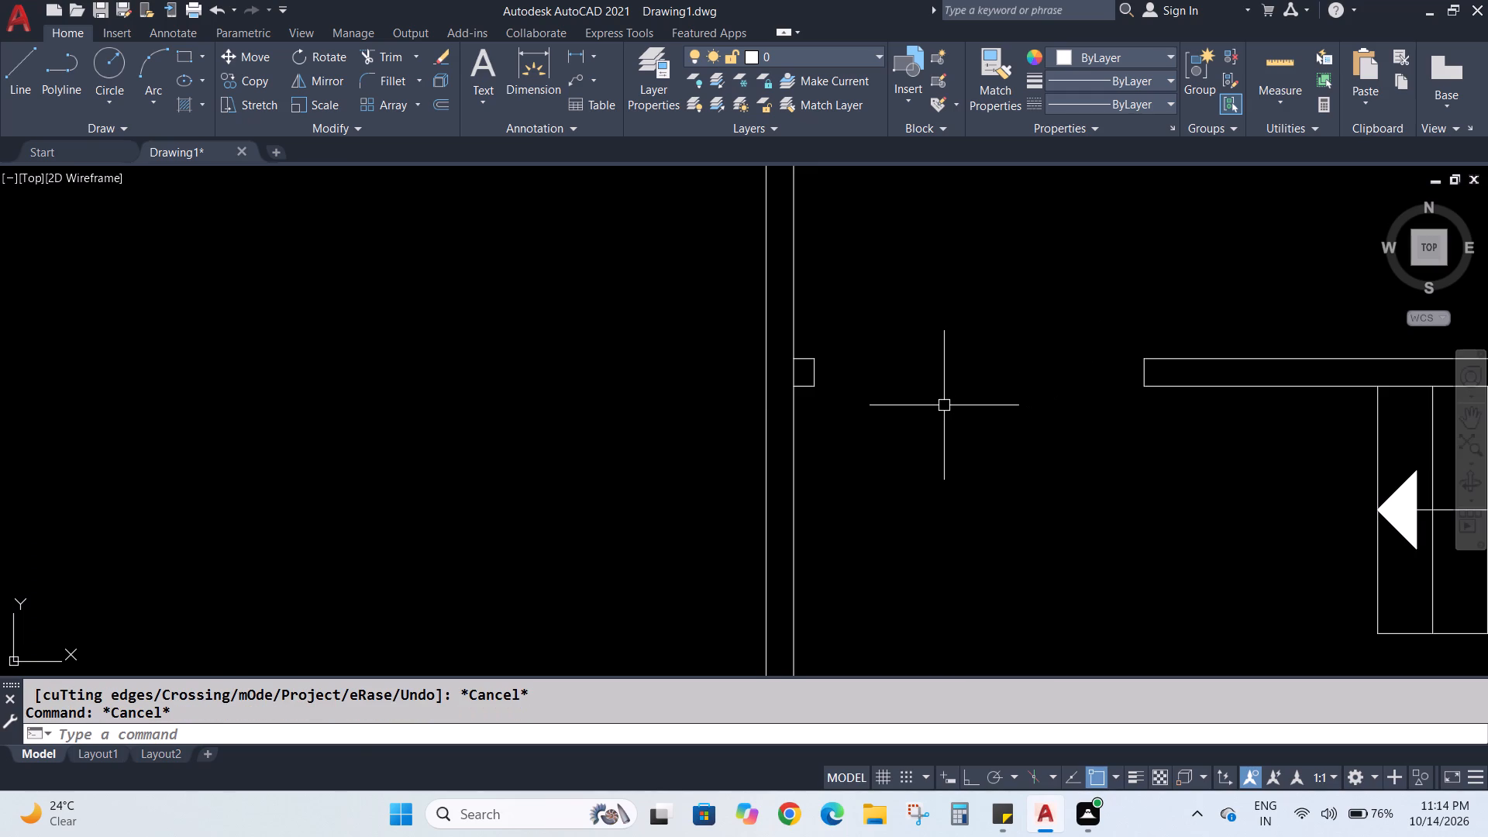
Draw a 4' vertical door leaf line upward from the top corner of the doorway's left jamb.
key("l")
key("Return")
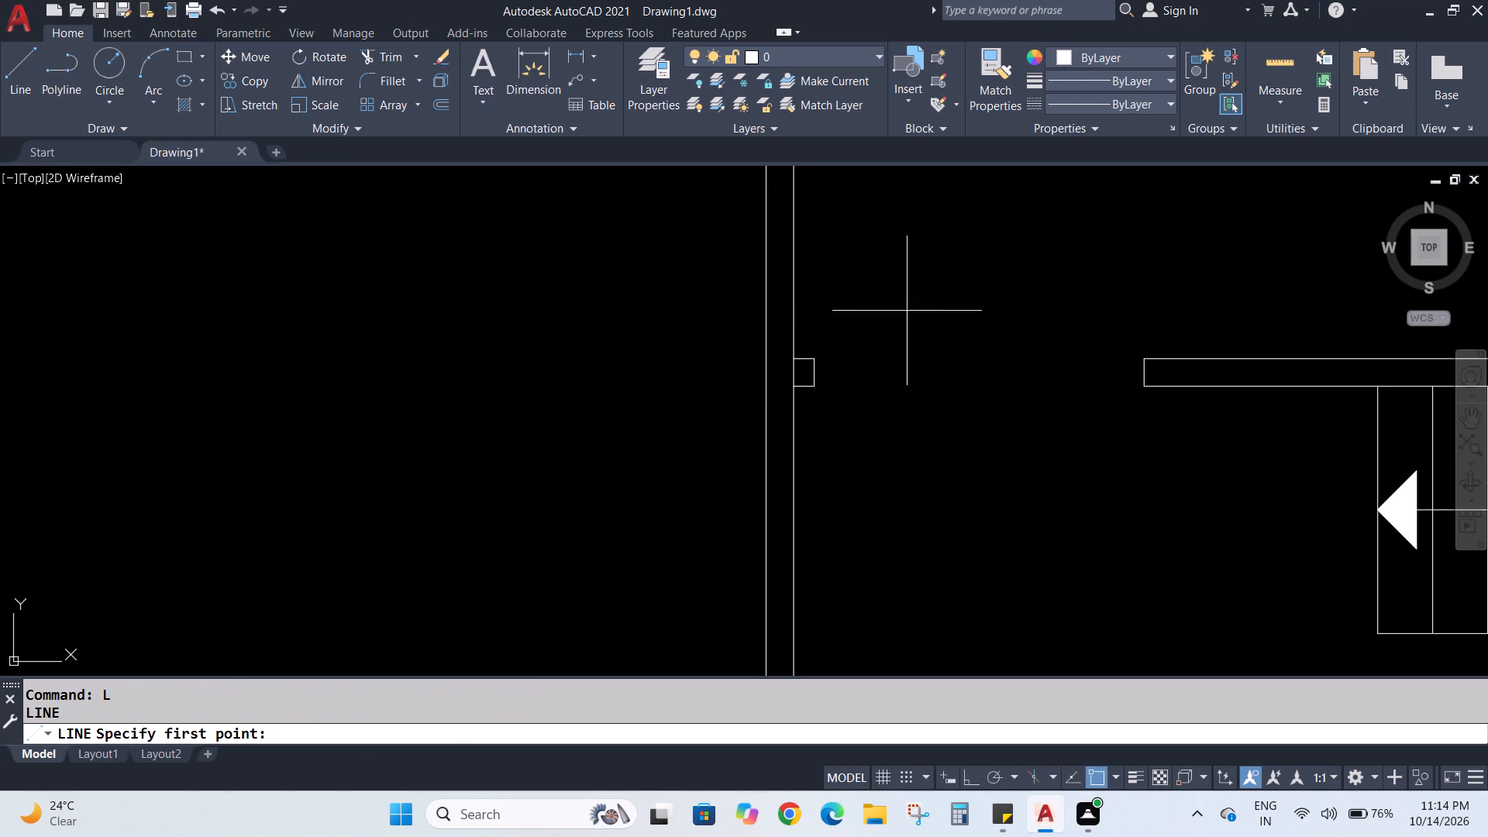
left_click(818, 356)
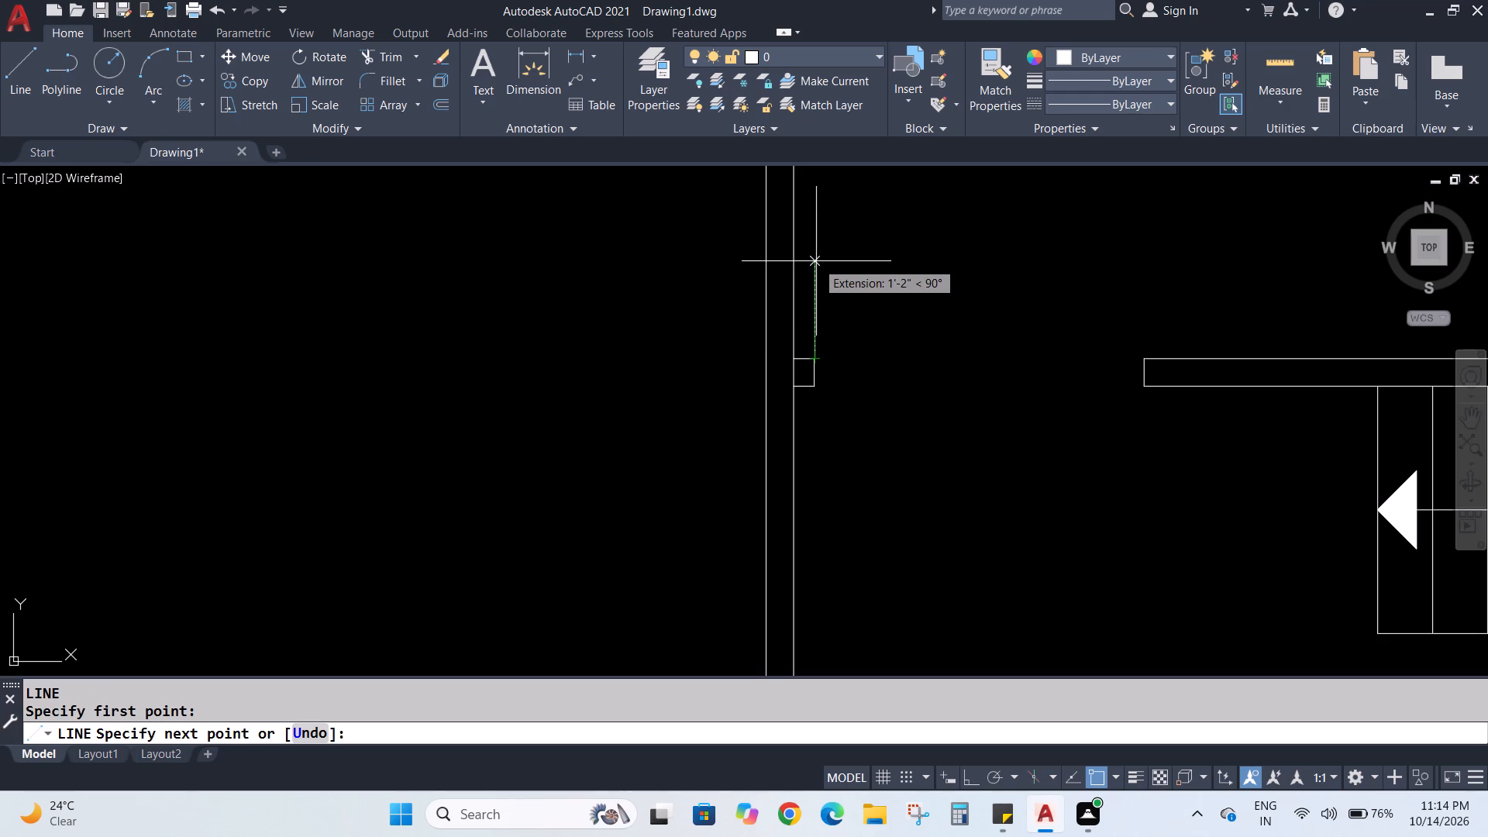
key("4")
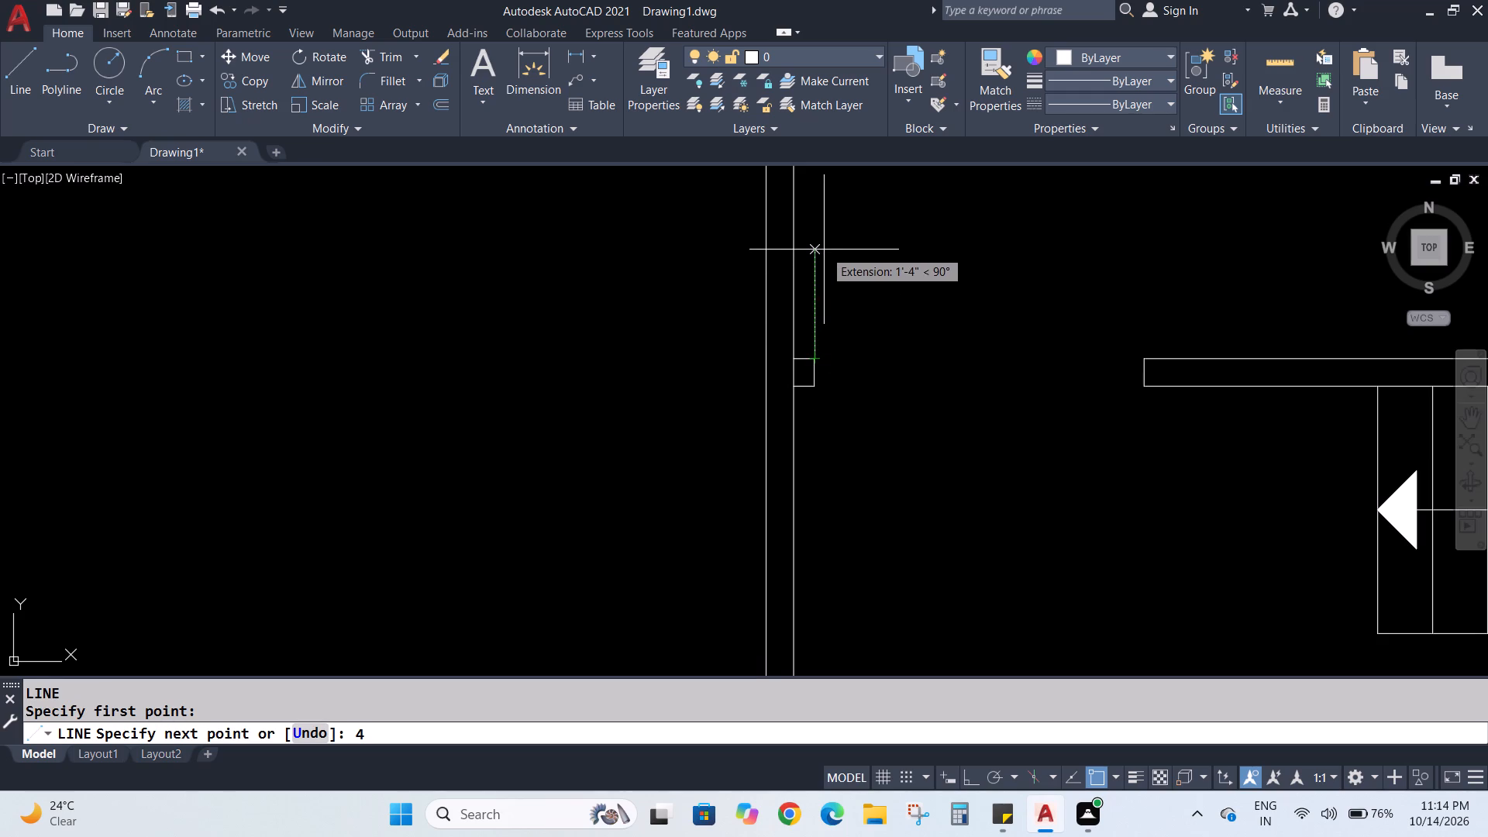
key("apostrophe")
key("Return")
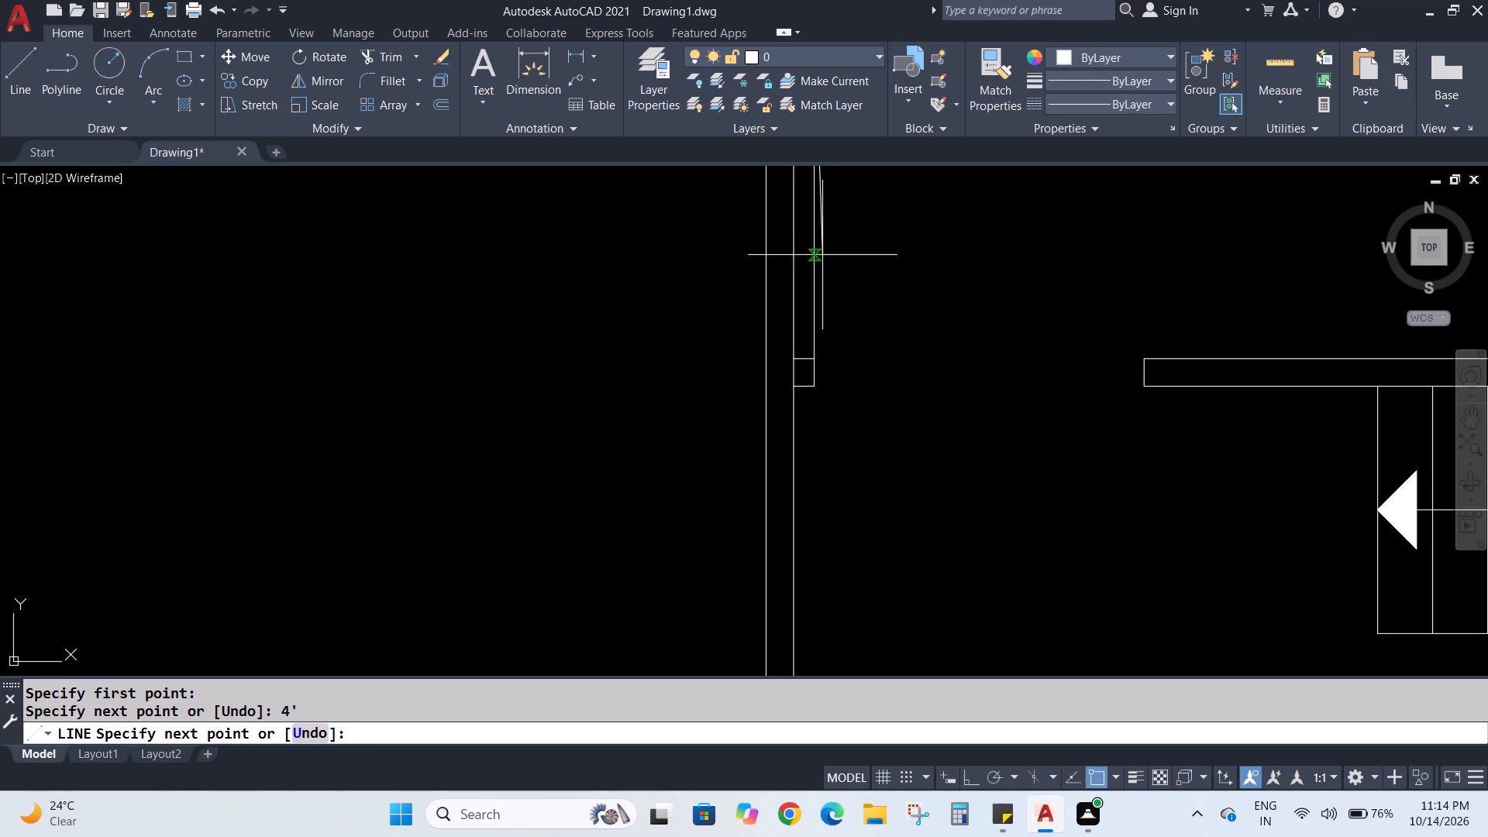
scroll(822, 255, "down", 2)
middle_click_drag(851, 263, 859, 343)
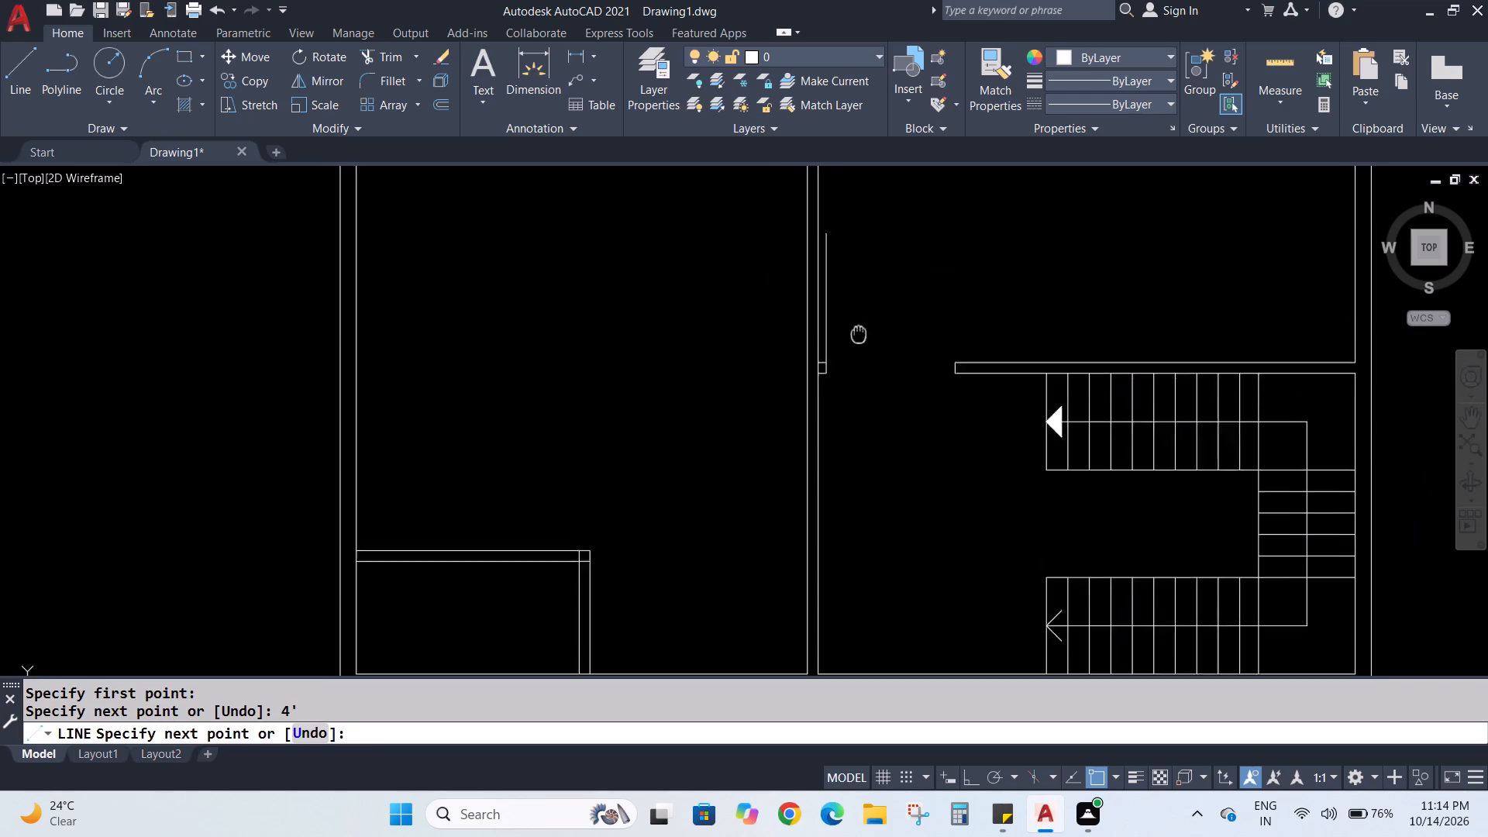
middle_click_drag(859, 343, 869, 405)
key("Escape")
key("Escape")
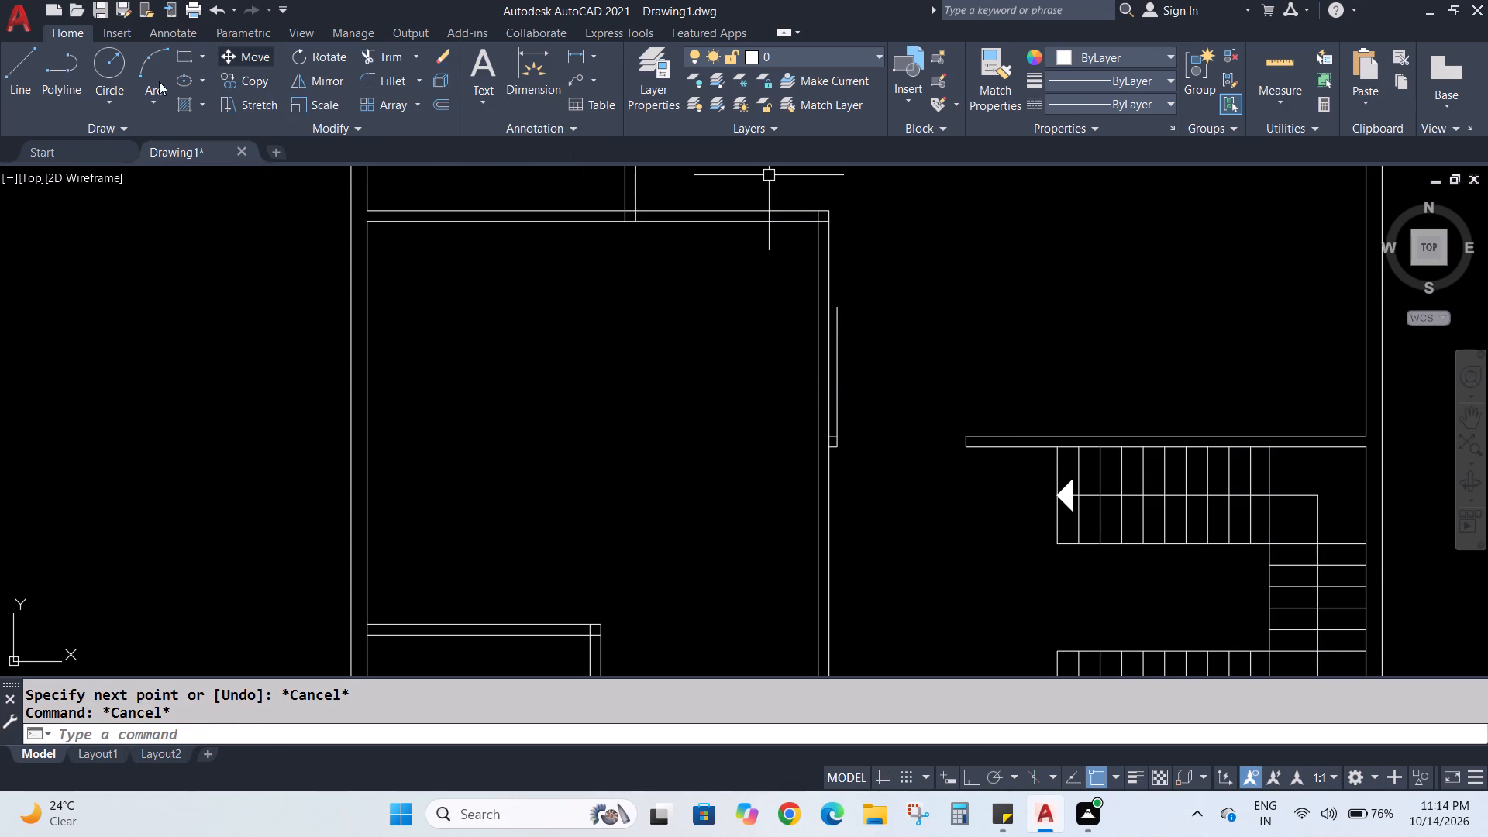
Draw the quarter-circle door swing with a Start, End, Direction arc from the right jamb's top corner to the leaf's upper end, using Ortho.
left_click(161, 102)
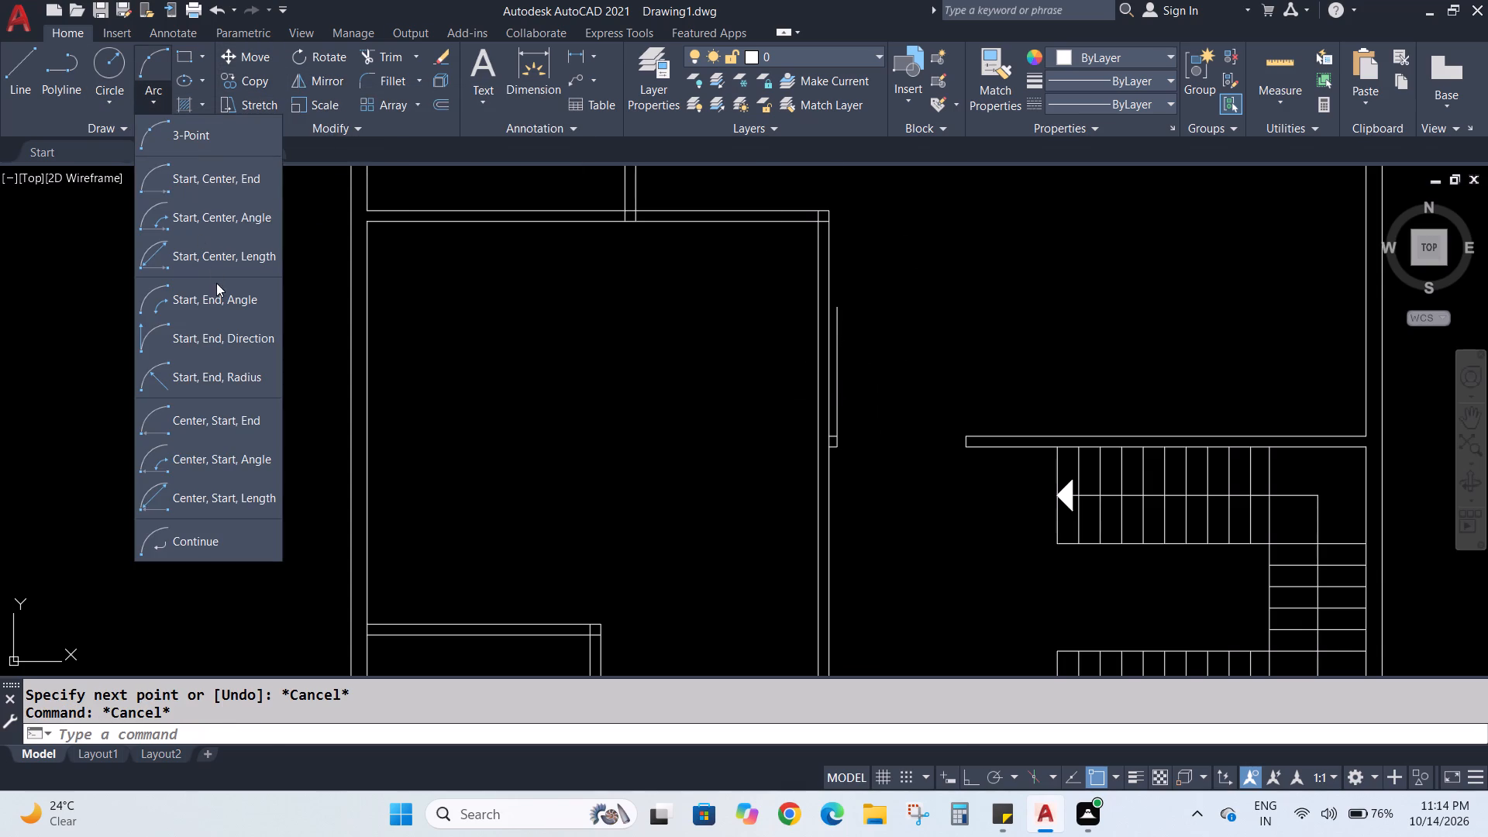
left_click(226, 333)
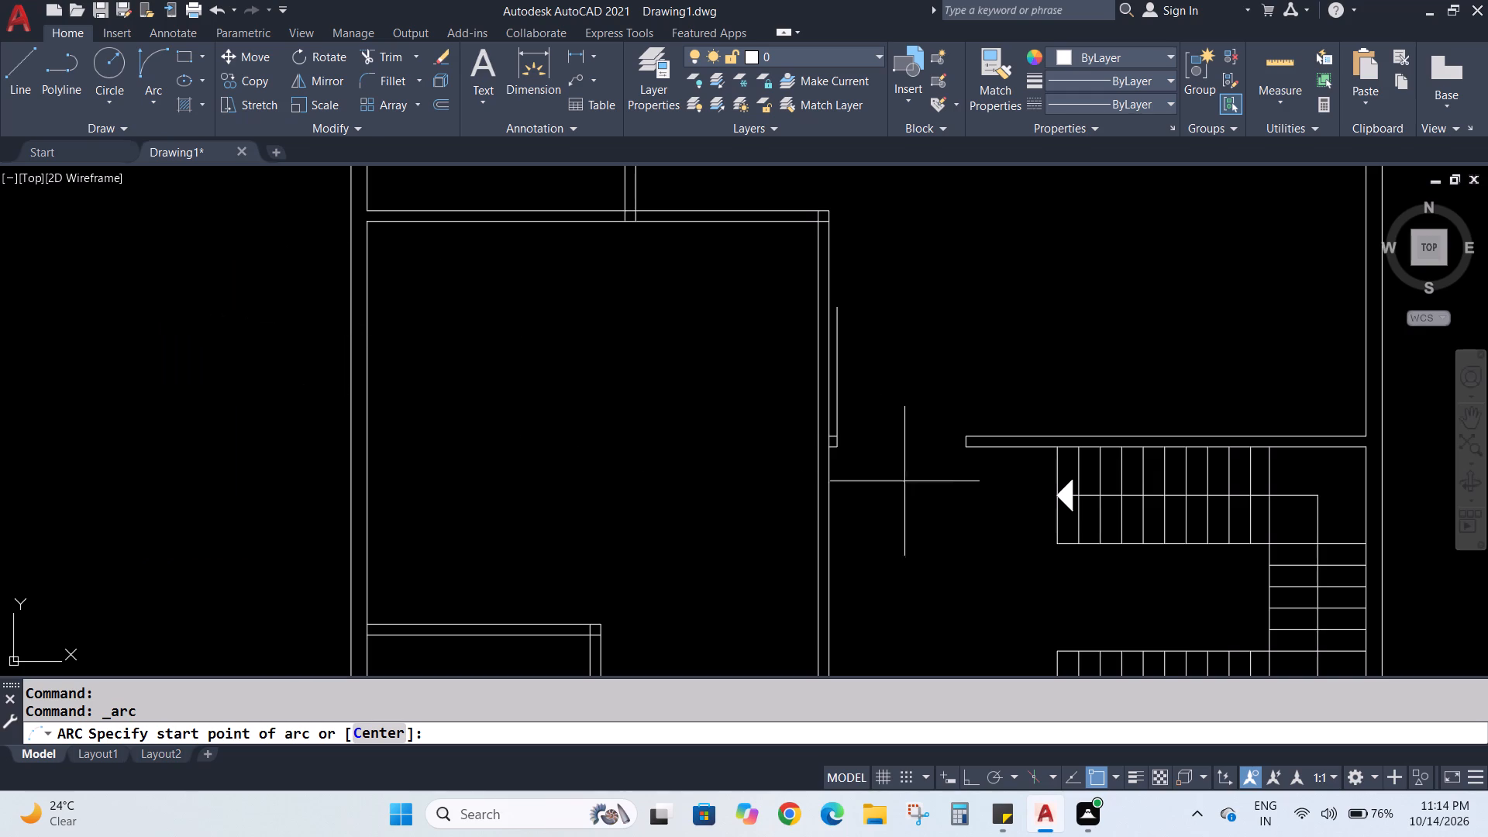
left_click(970, 436)
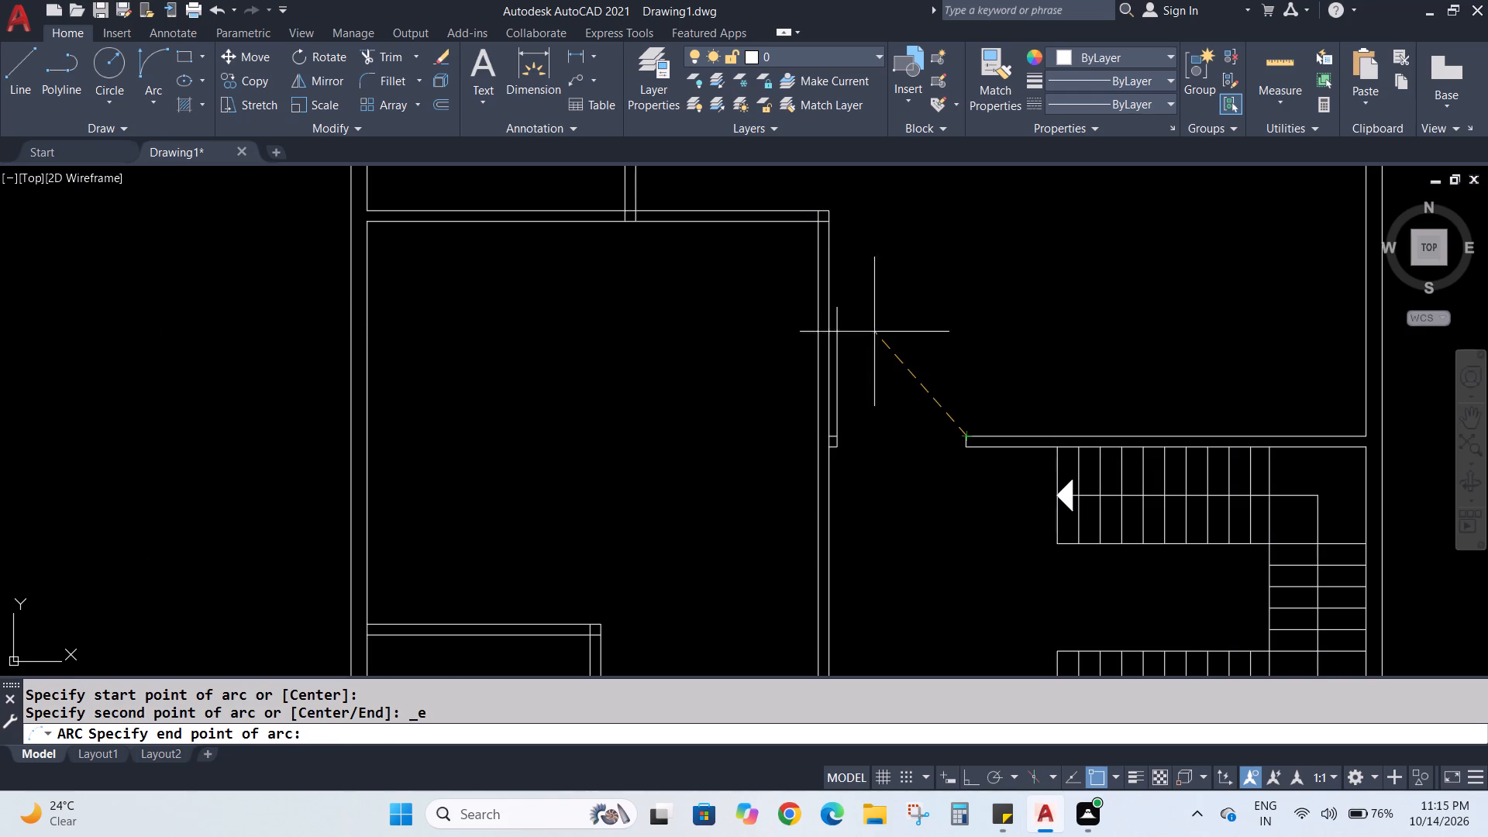
left_click(840, 312)
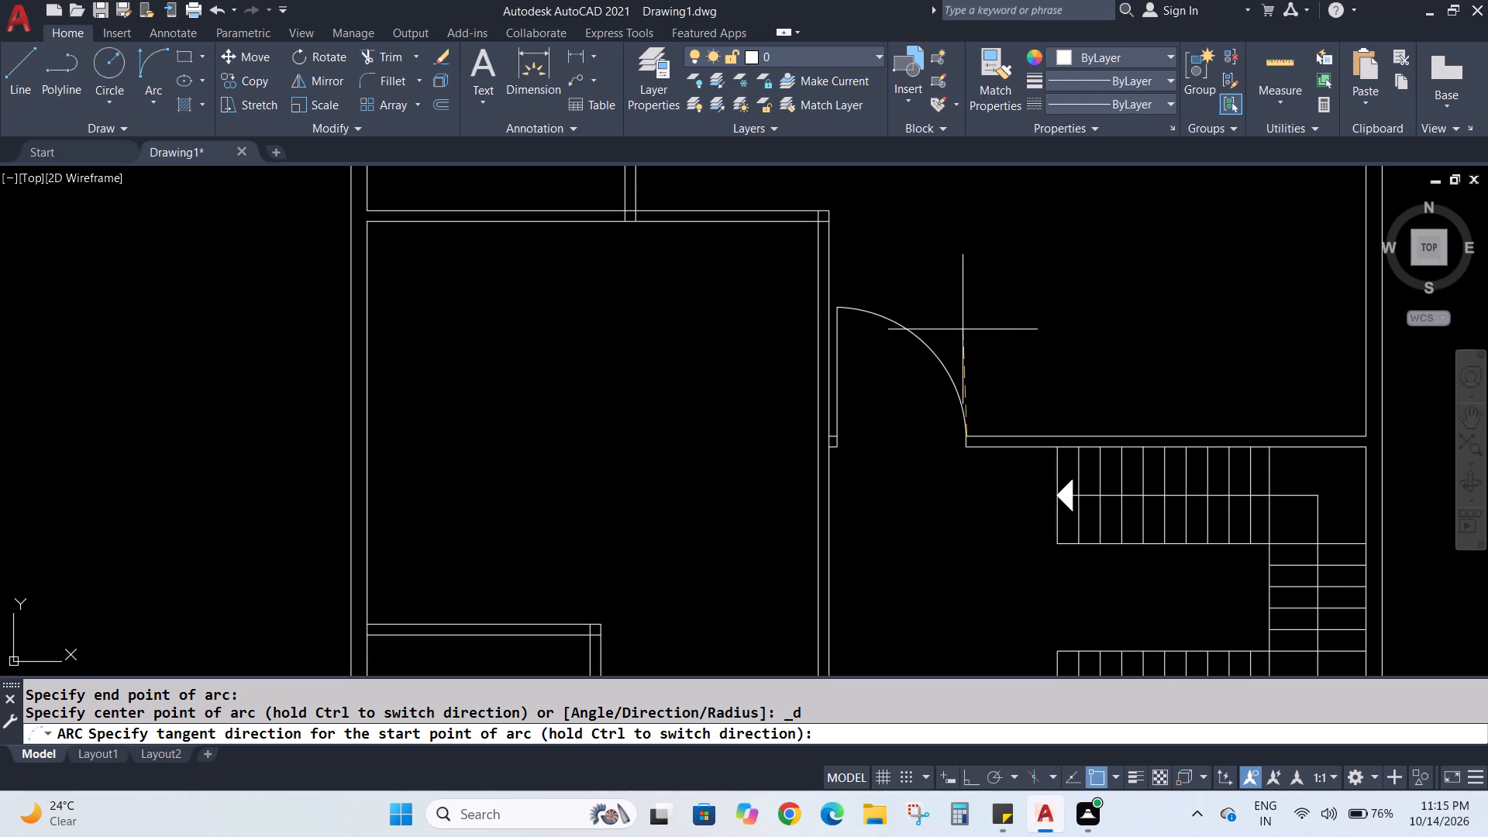
left_click(970, 776)
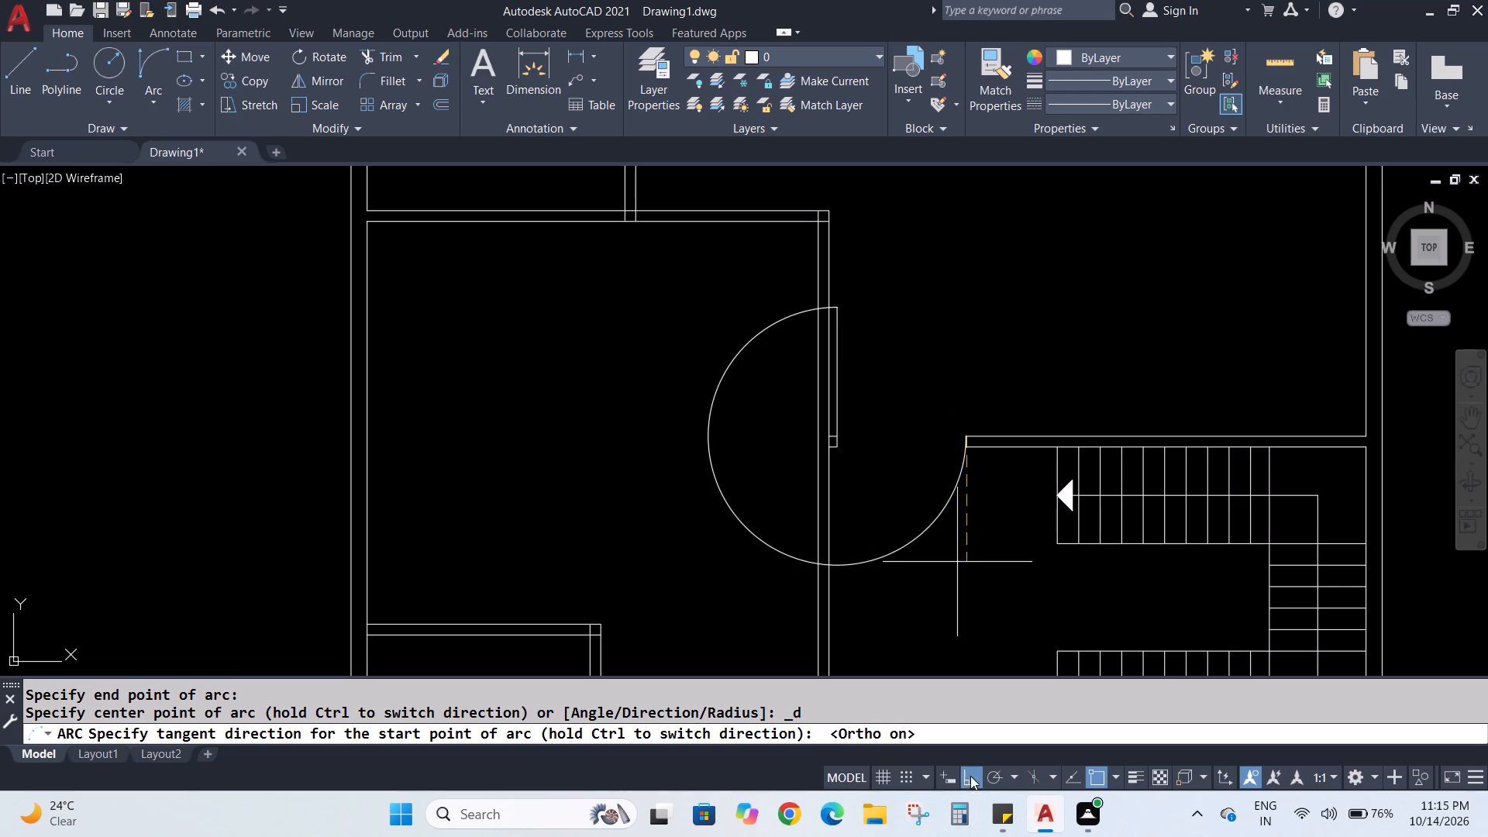
left_click(943, 299)
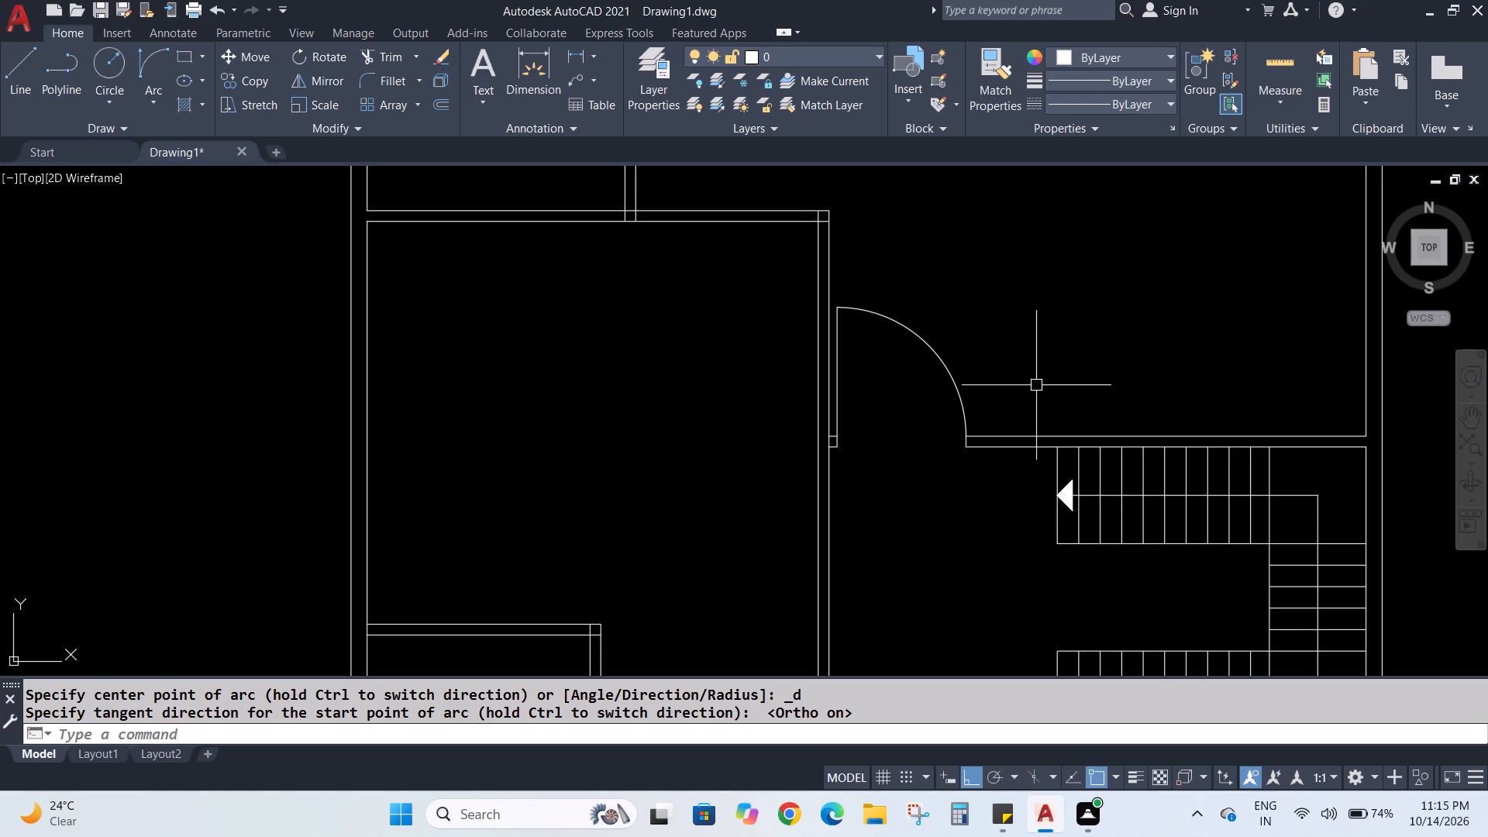
Offset the inner line of the right partition 3" to the left in the room beside the staircase room.
scroll(678, 270, "up", 1)
middle_click_drag(705, 311, 703, 418)
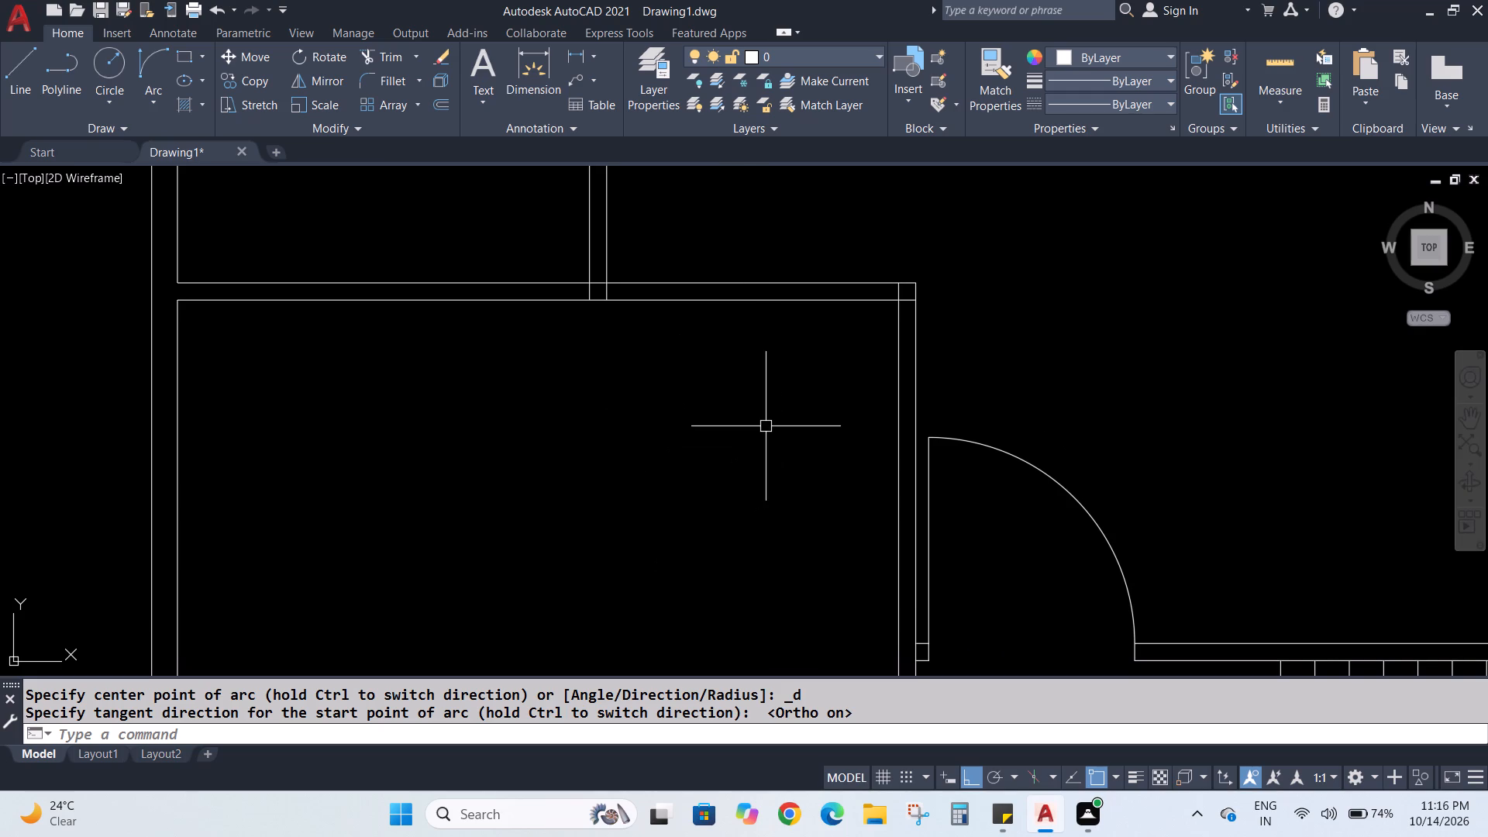
middle_click_drag(760, 377, 758, 428)
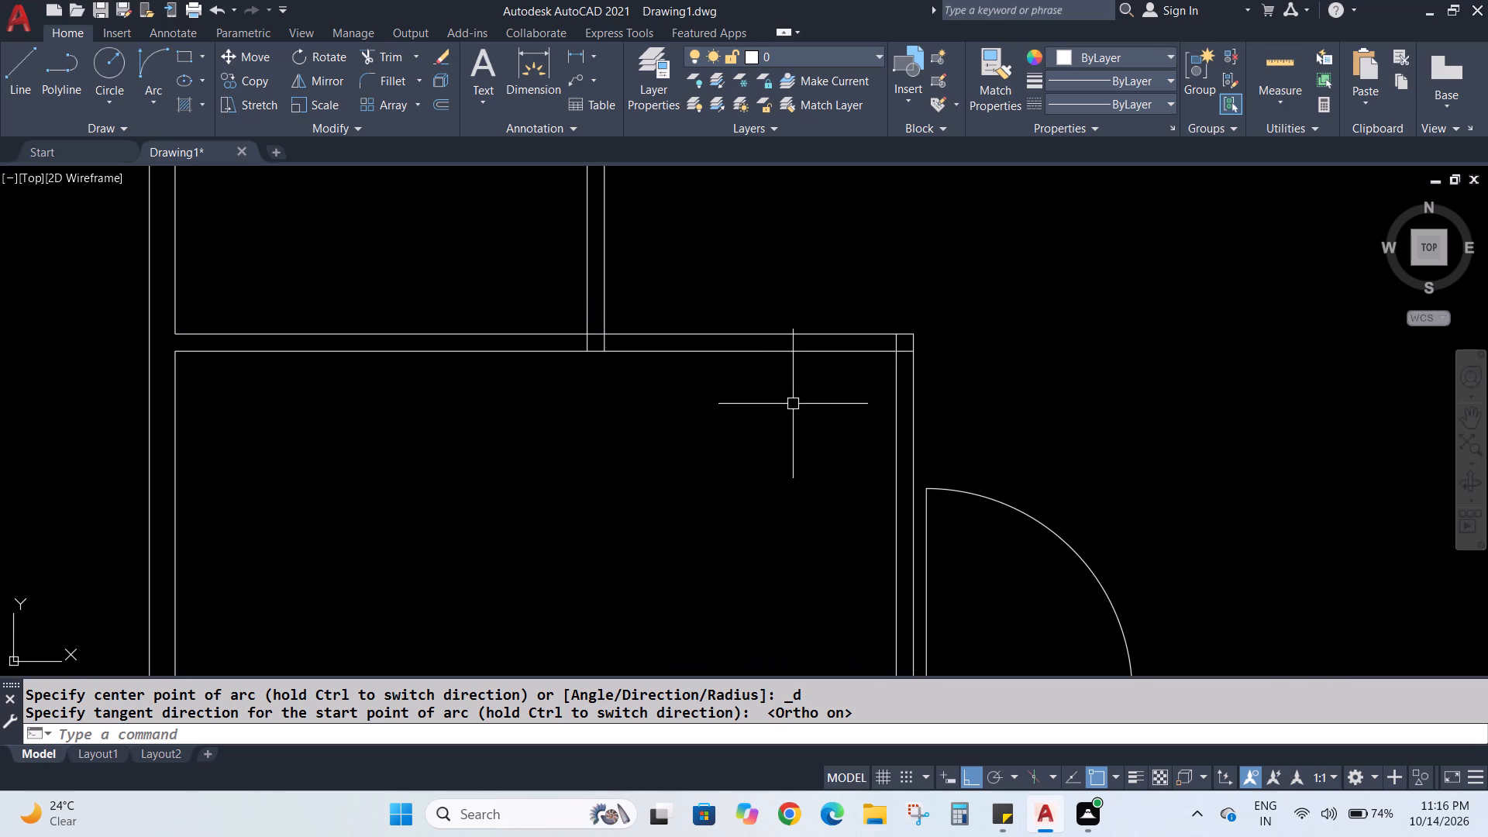
key("Escape")
key("Escape")
key("o")
key("Return")
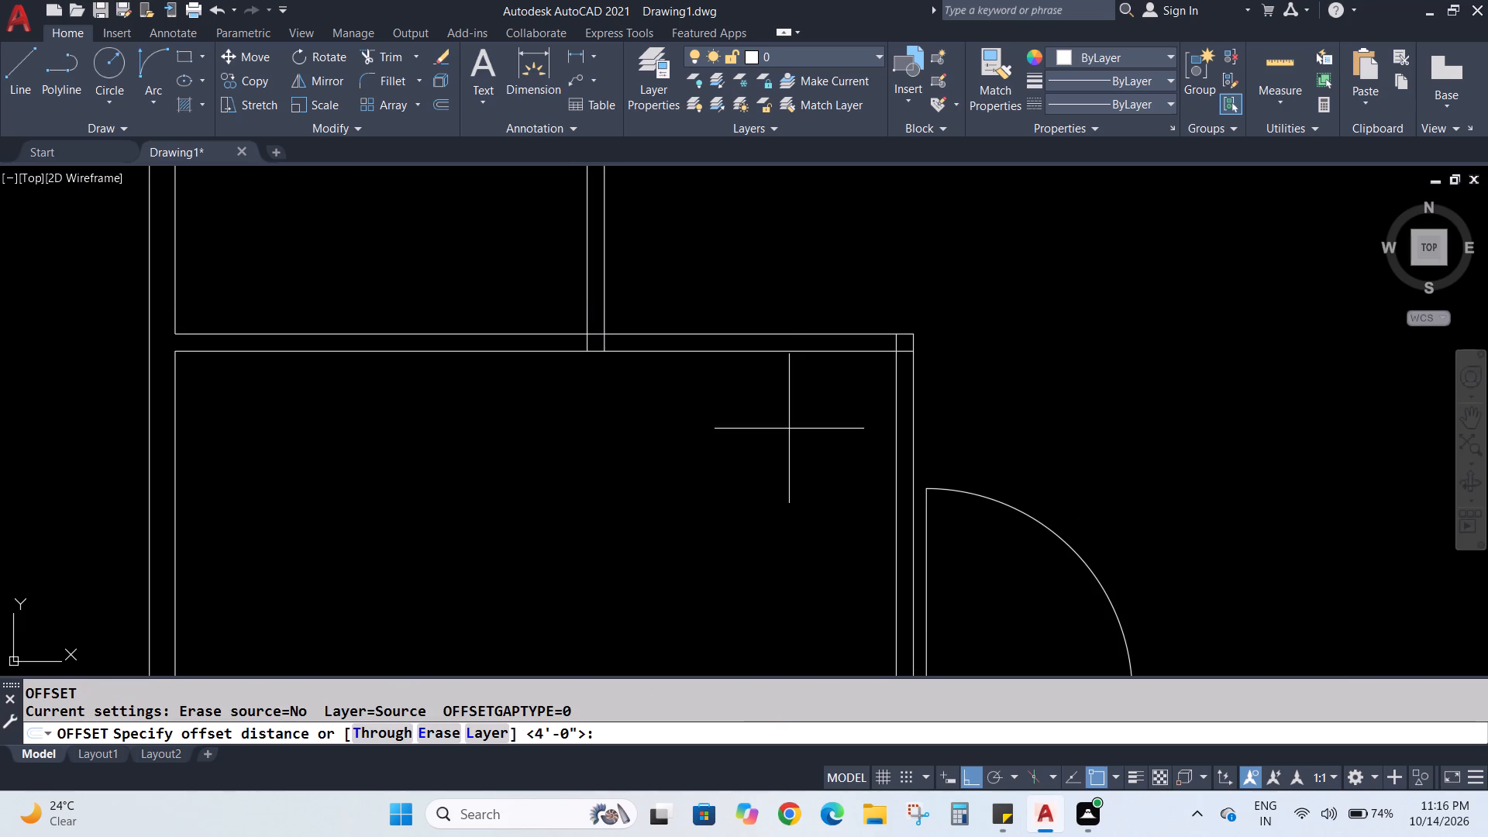
key("3")
key("shift+quotedbl")
key("Return")
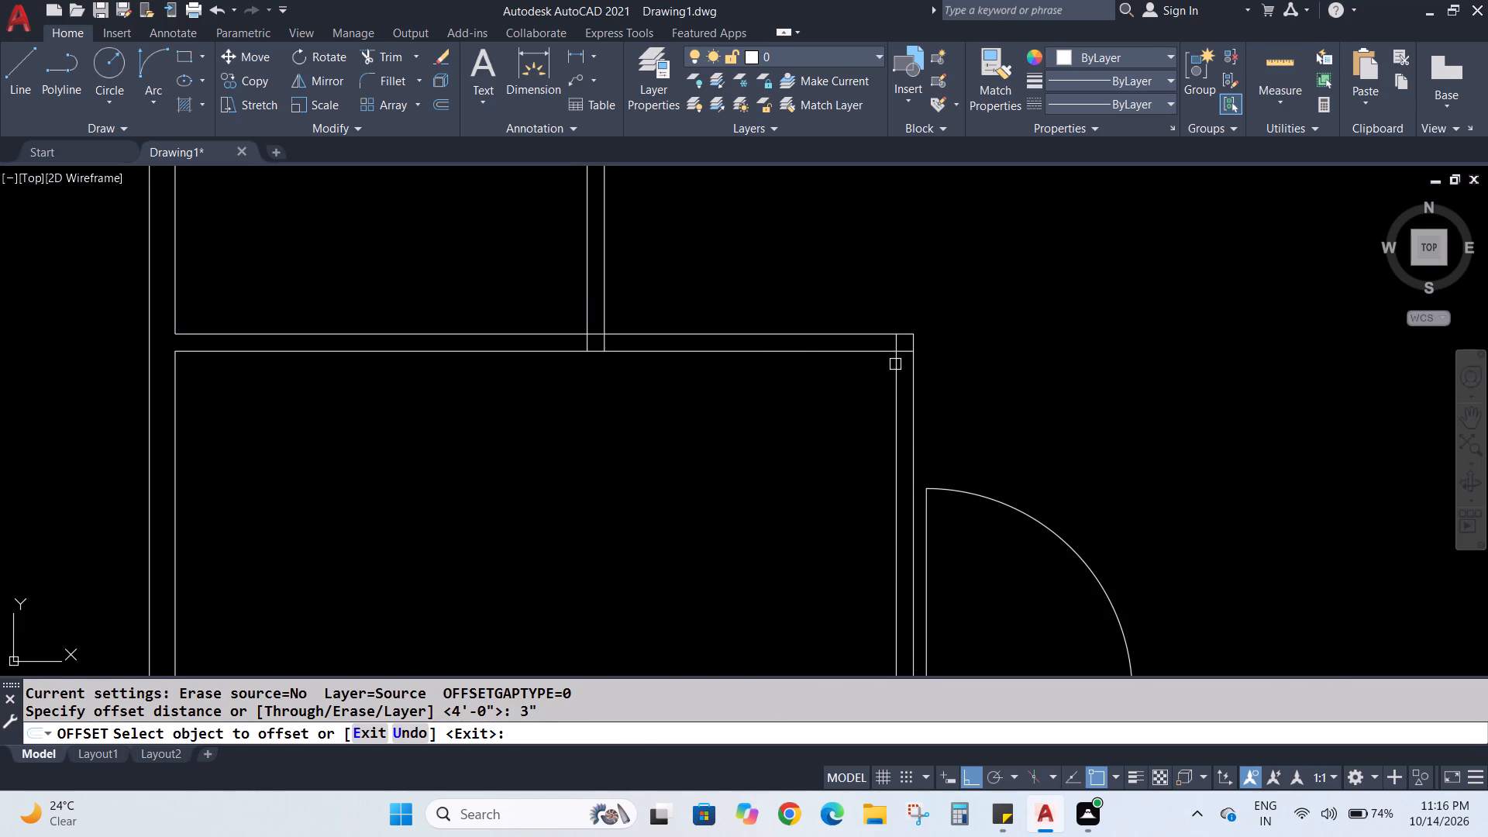
left_click(895, 364)
left_click(873, 375)
key("Escape")
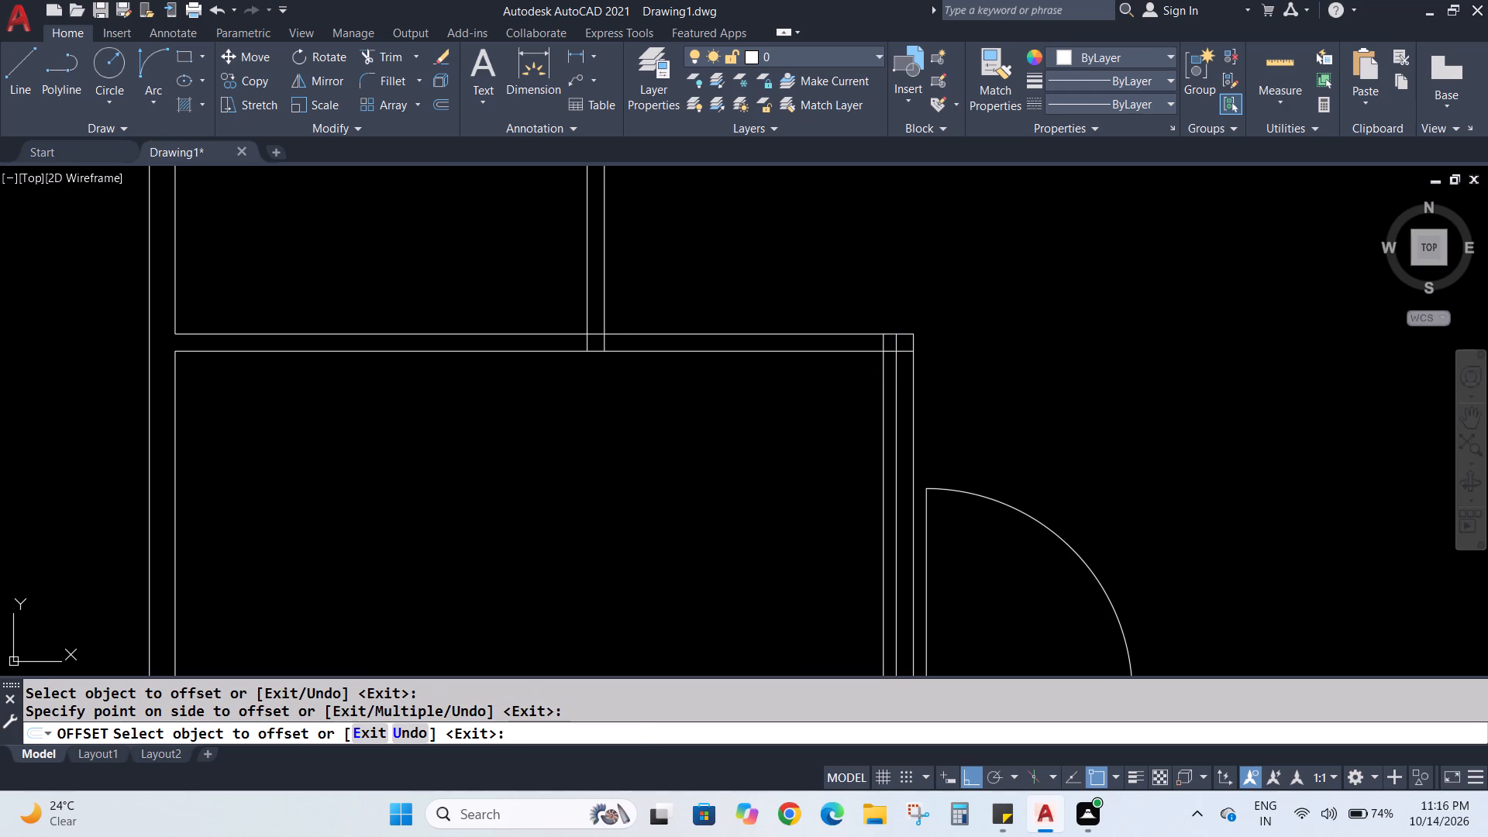
key("Escape")
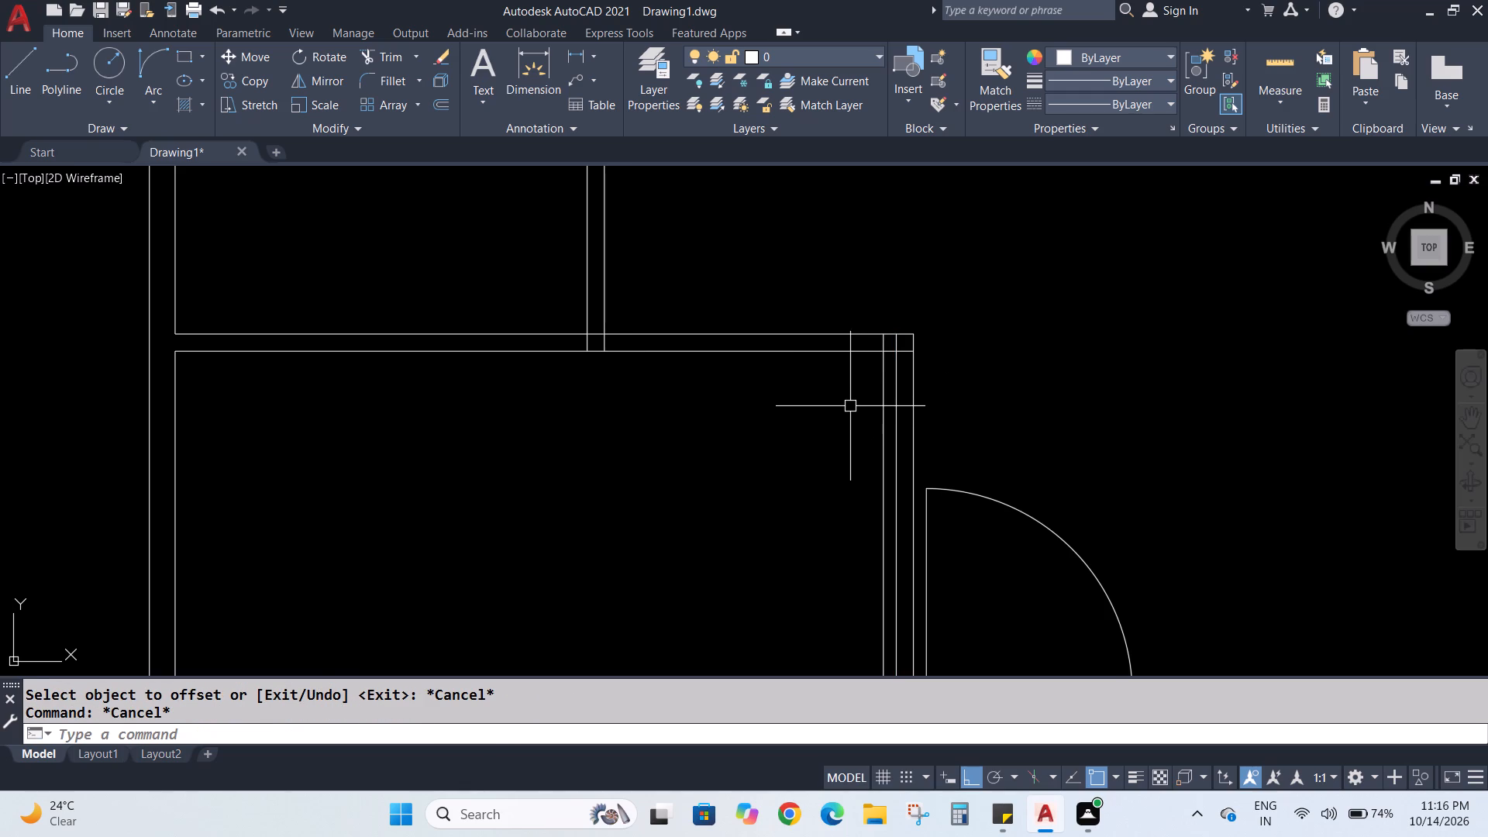
Trim the offset line below the room's top partition, leaving a short door jamb line within the partition thickness.
type("TR")
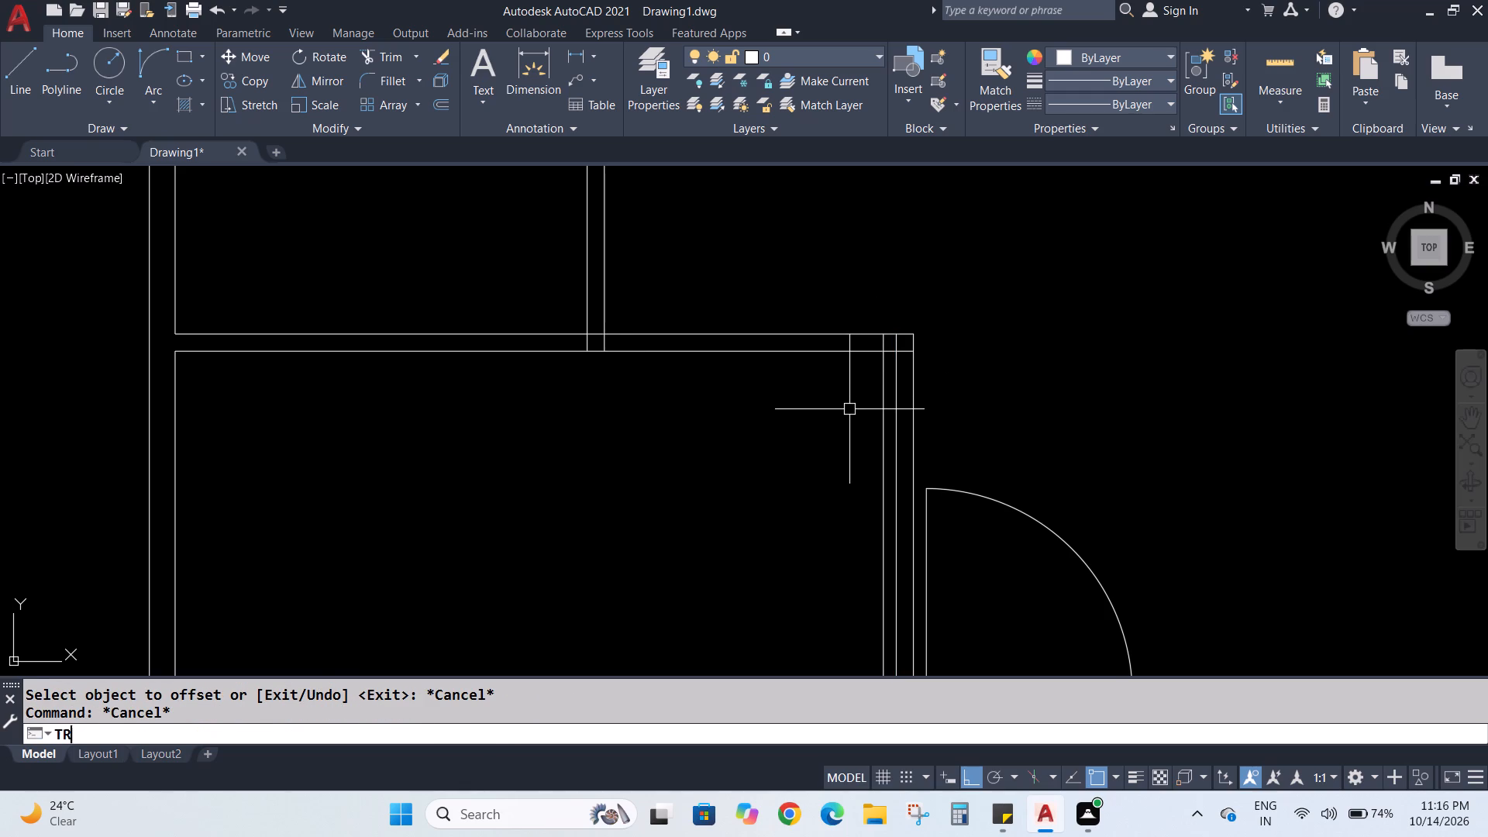
key("Return")
left_click(883, 388)
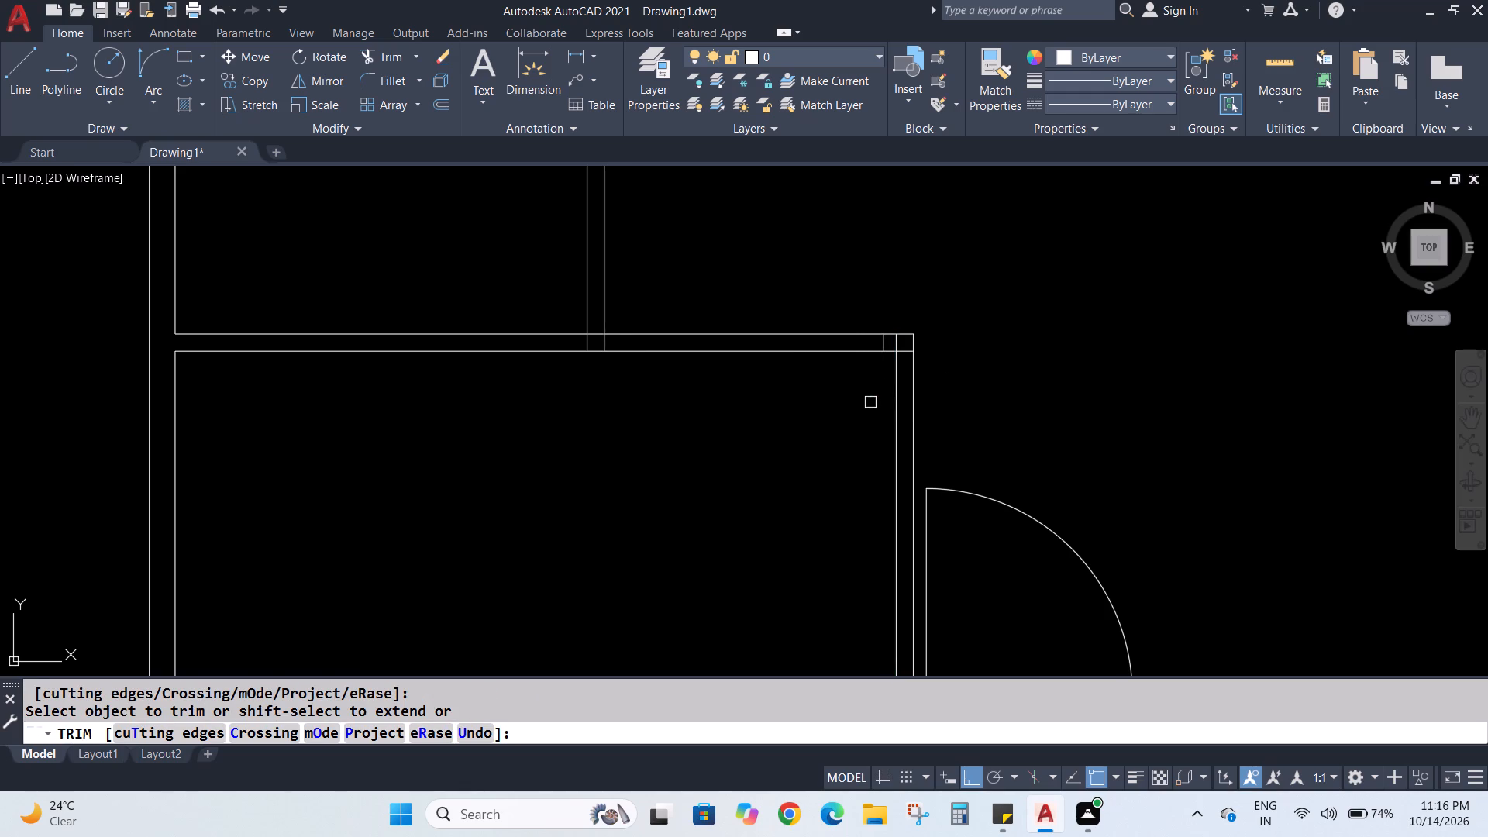
key("Escape")
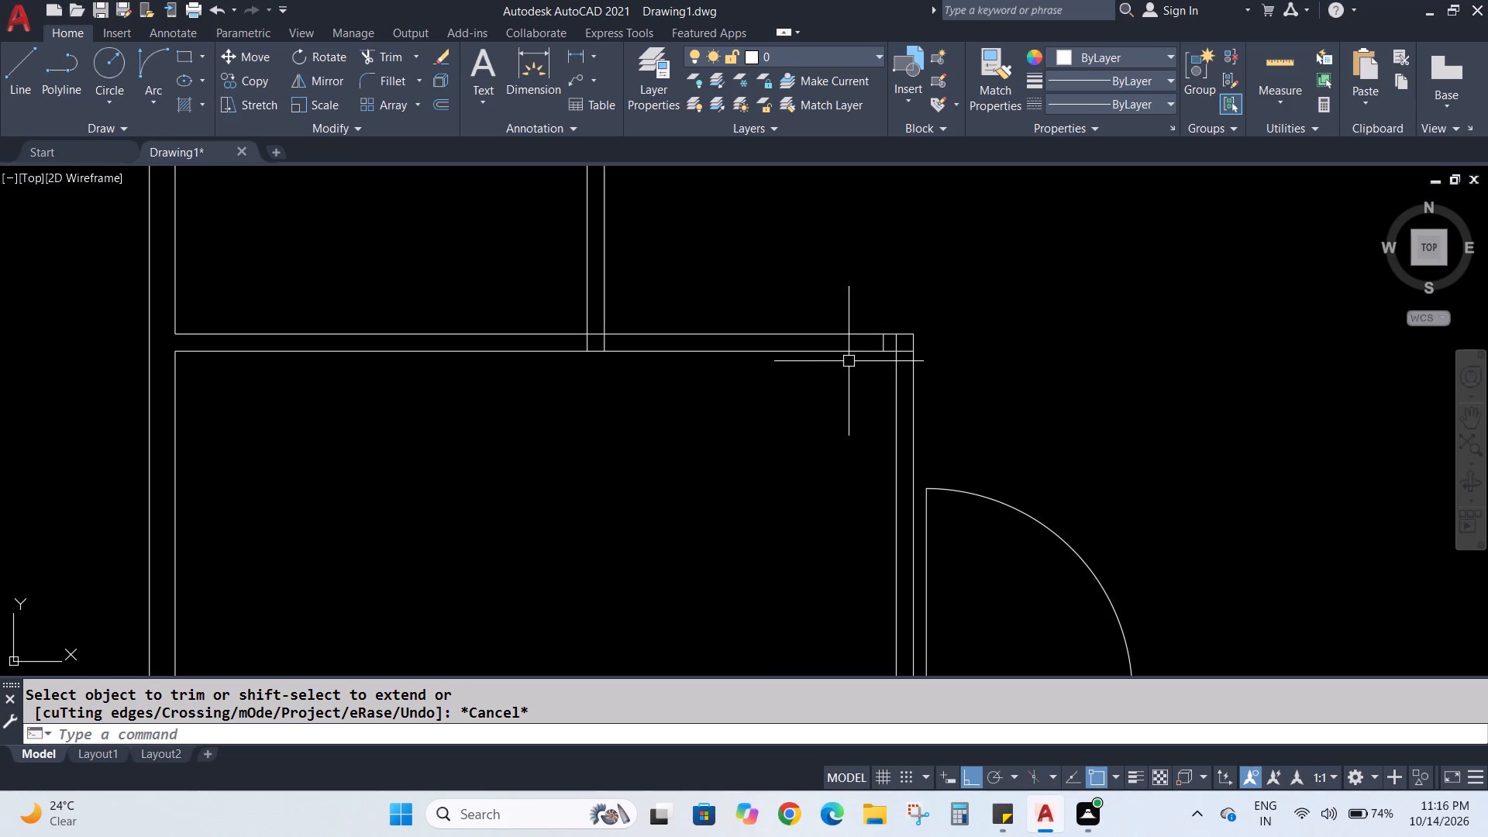
key("Escape")
Offset the jamb line 3' to the left along the room's top partition to mark the door width.
key("o")
key("Return")
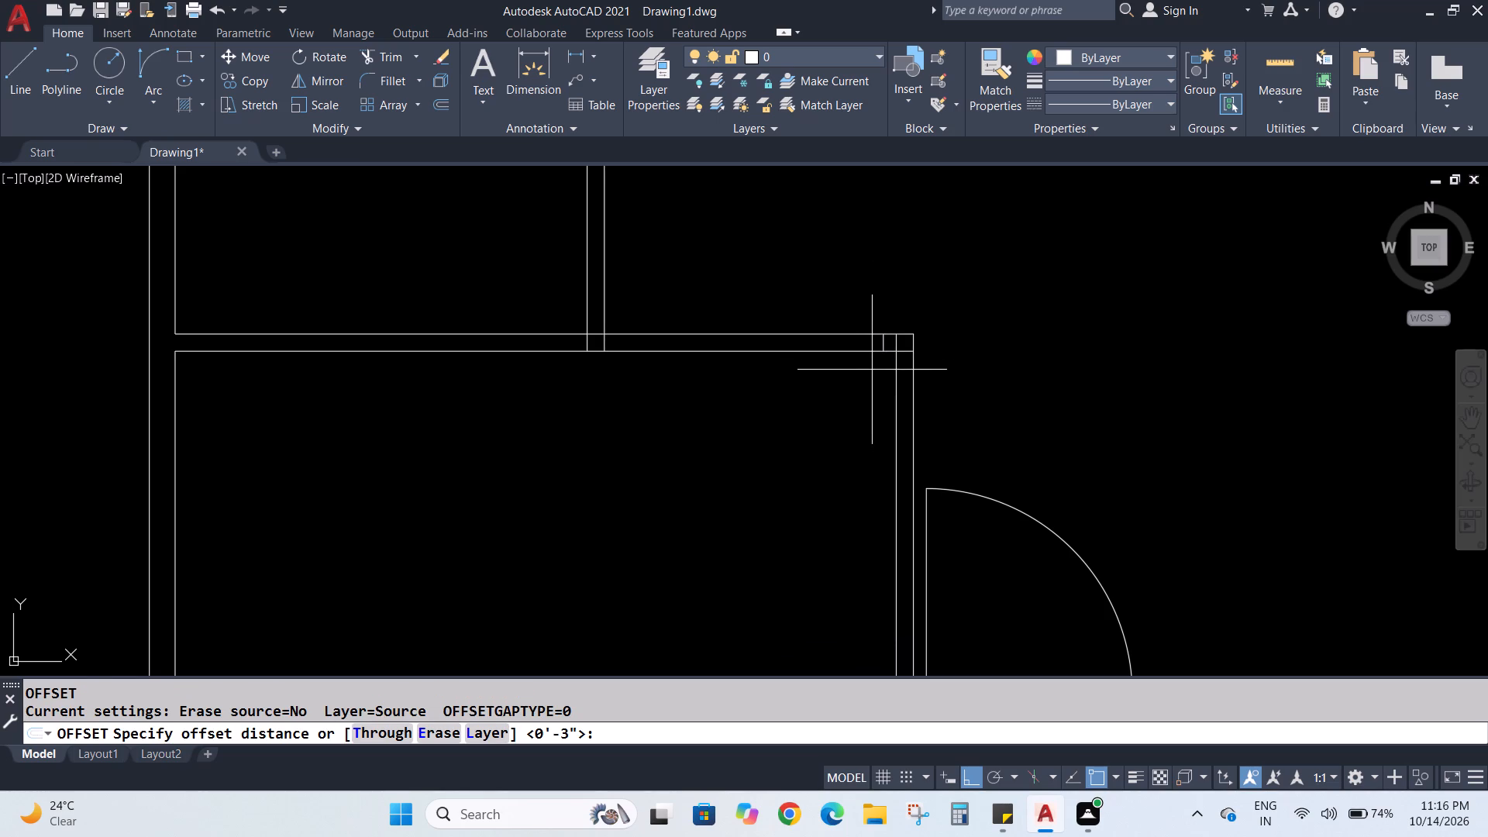
type("3'")
key("Return")
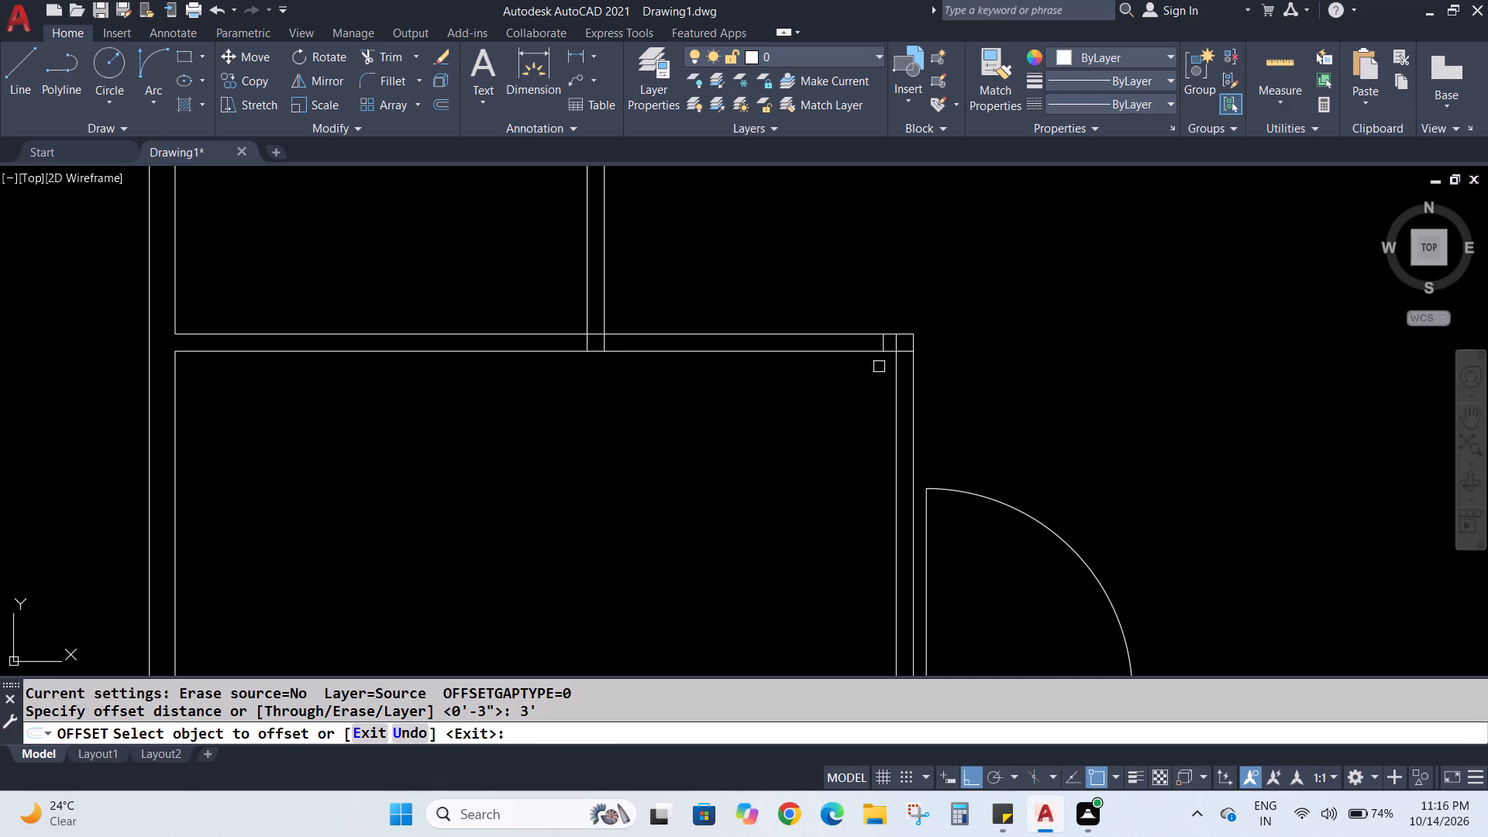
scroll(895, 341, "up", 2)
left_click(864, 352)
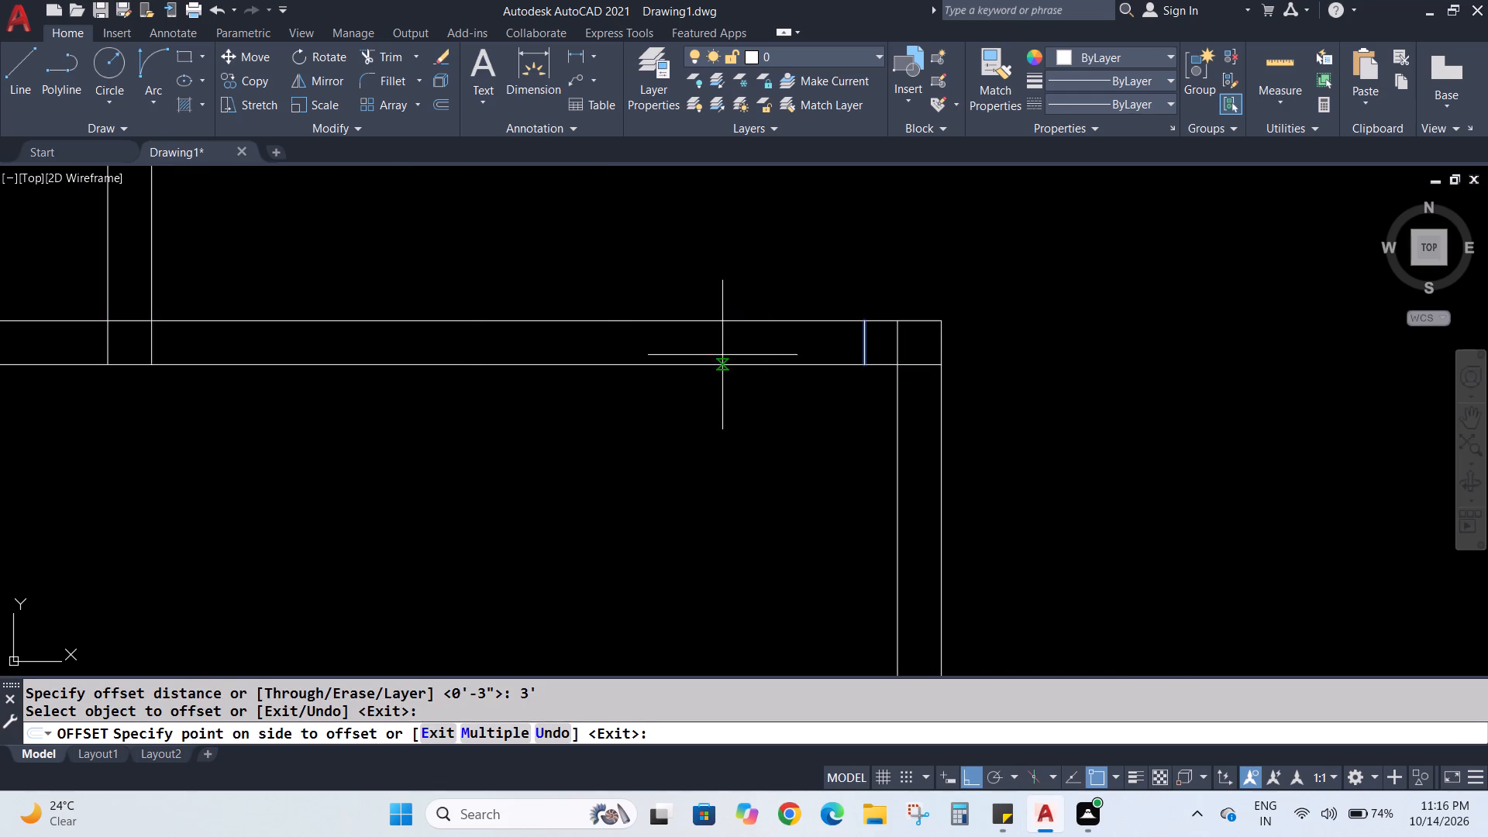
left_click(722, 356)
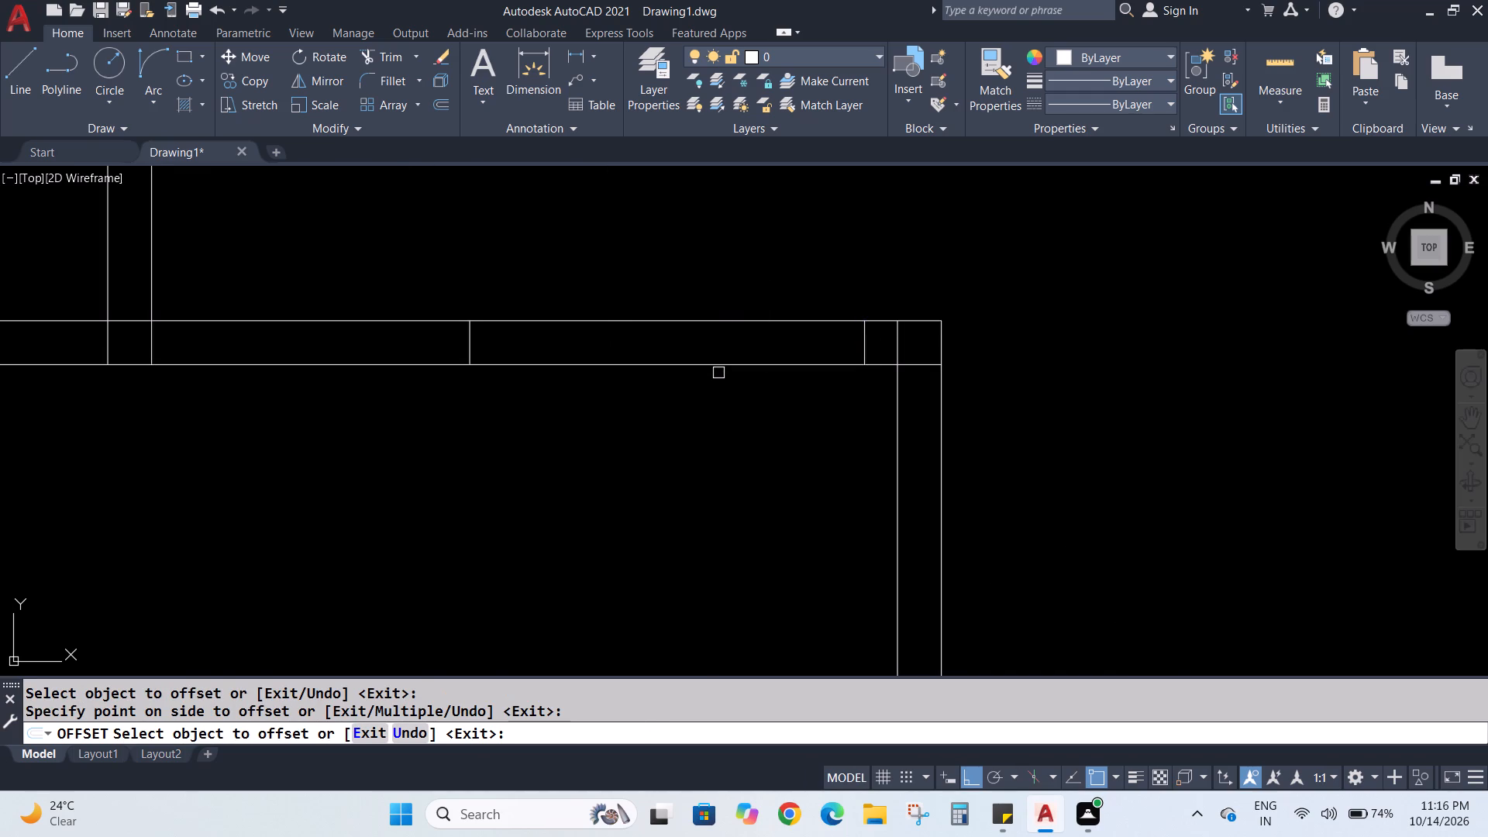
scroll(718, 388, "down", 1)
key("Escape")
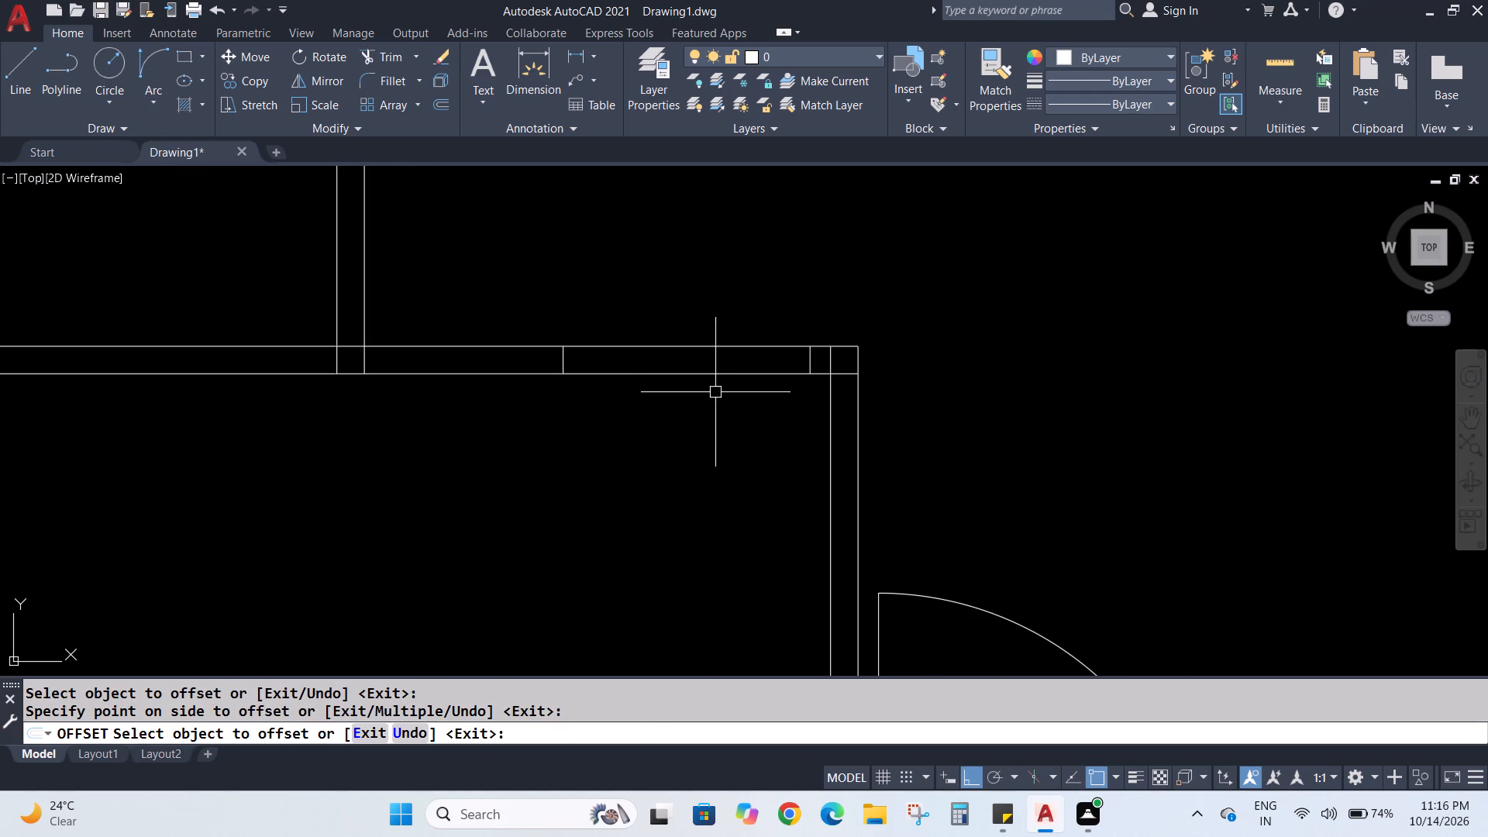
key("Escape")
Trim both top partition lines between the two jamb lines to open the doorway.
type("TR")
key("Return")
left_click_drag(732, 289, 725, 425)
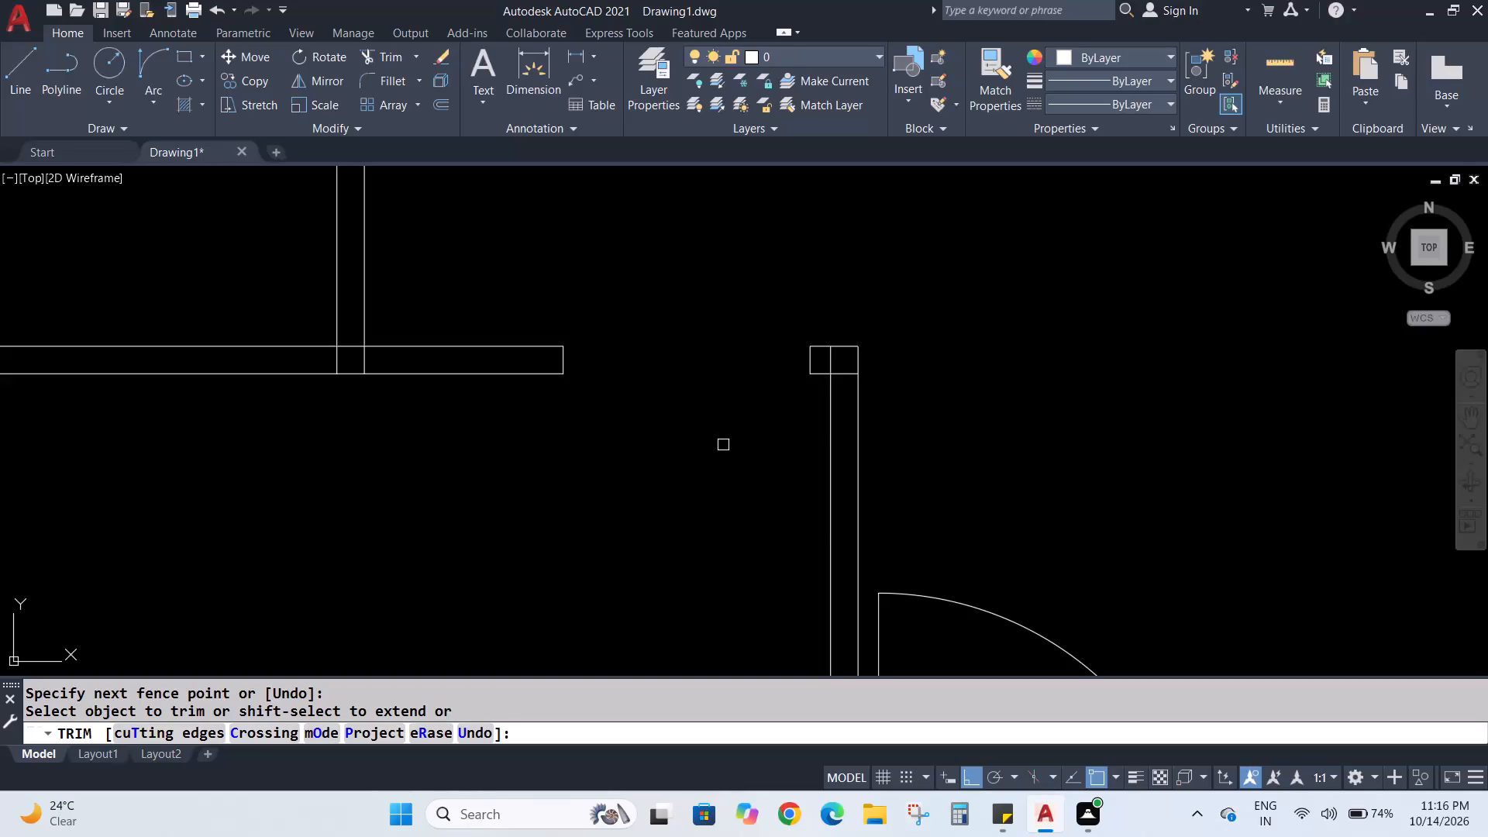
key("l")
key("Return")
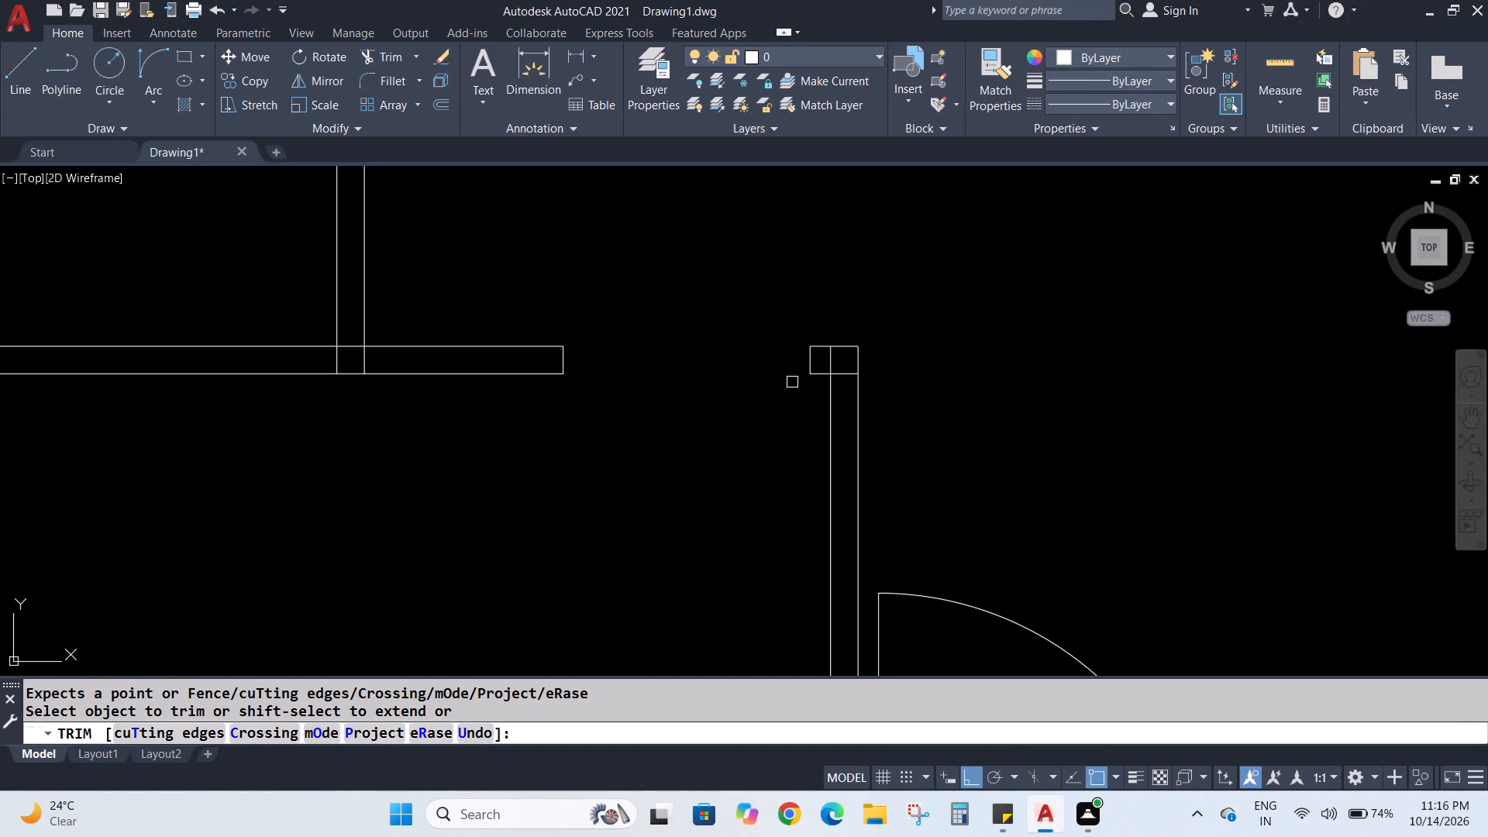
key("Escape")
key("Escape")
Draw a 3' vertical door leaf line downward from the bottom corner of the doorway's right jamb.
key("l")
key("Return")
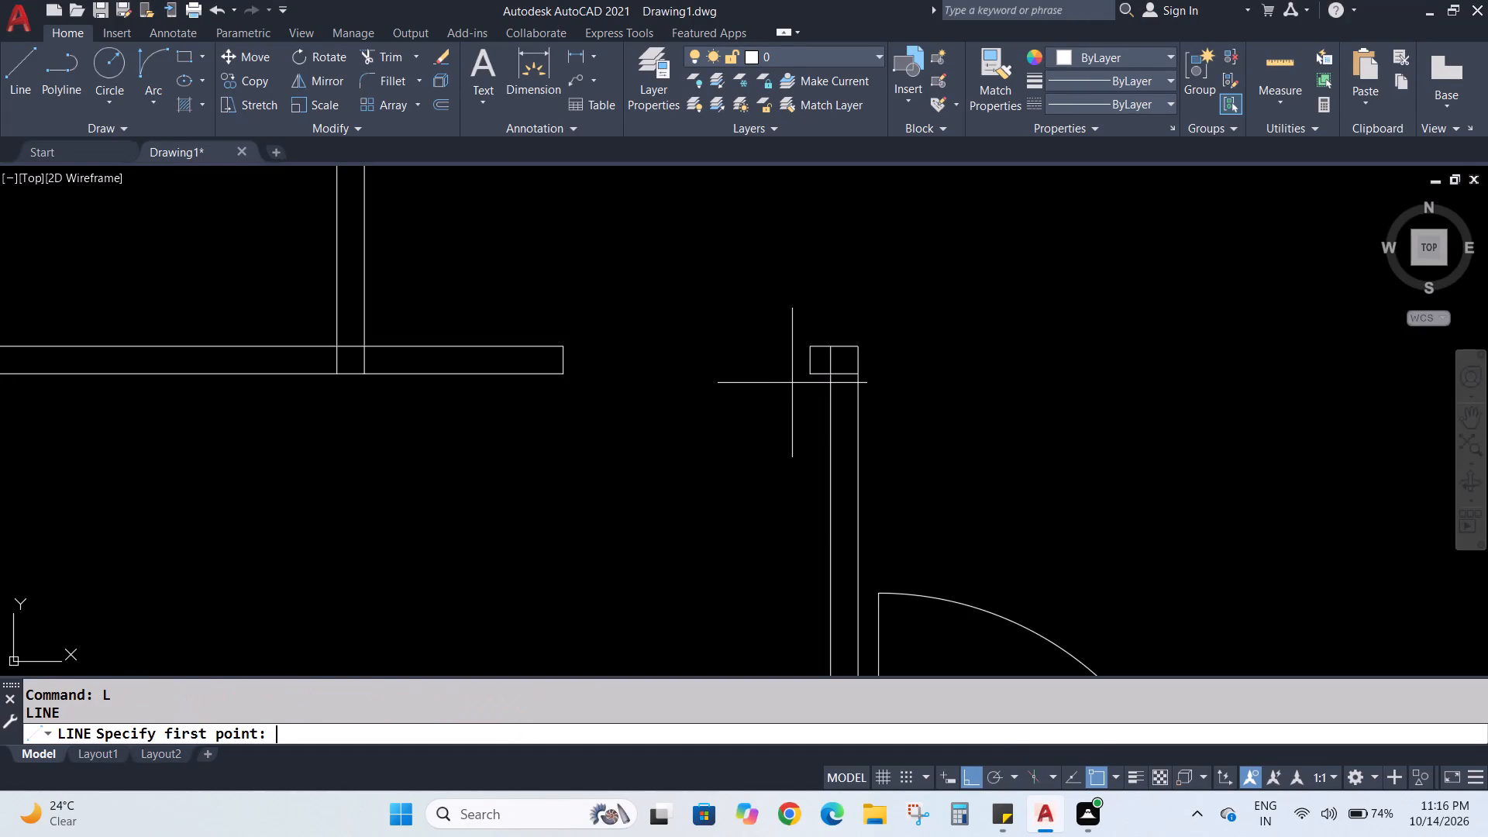
left_click(812, 375)
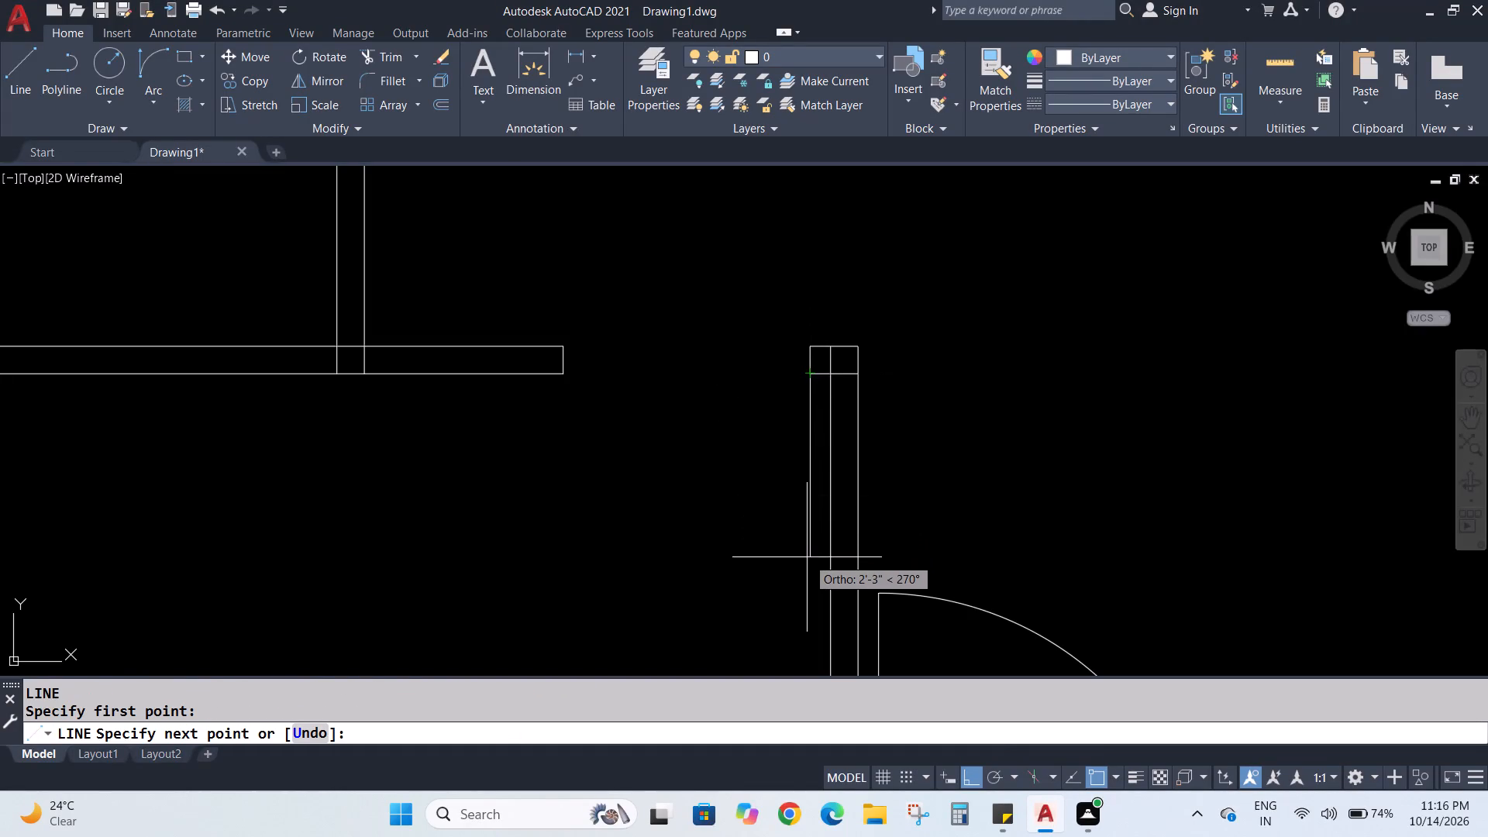
type("3'")
key("Return")
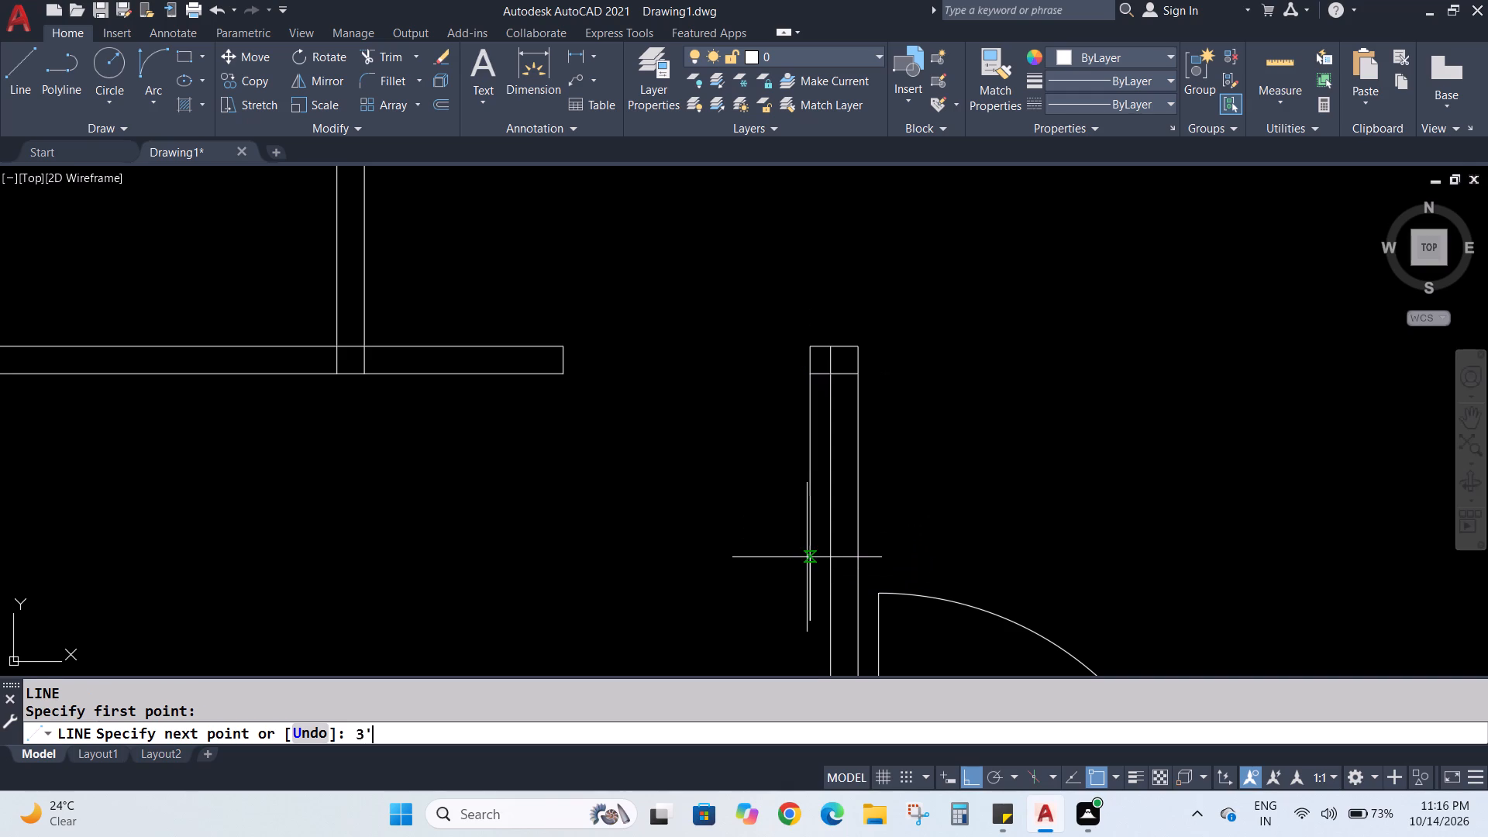
key("Escape")
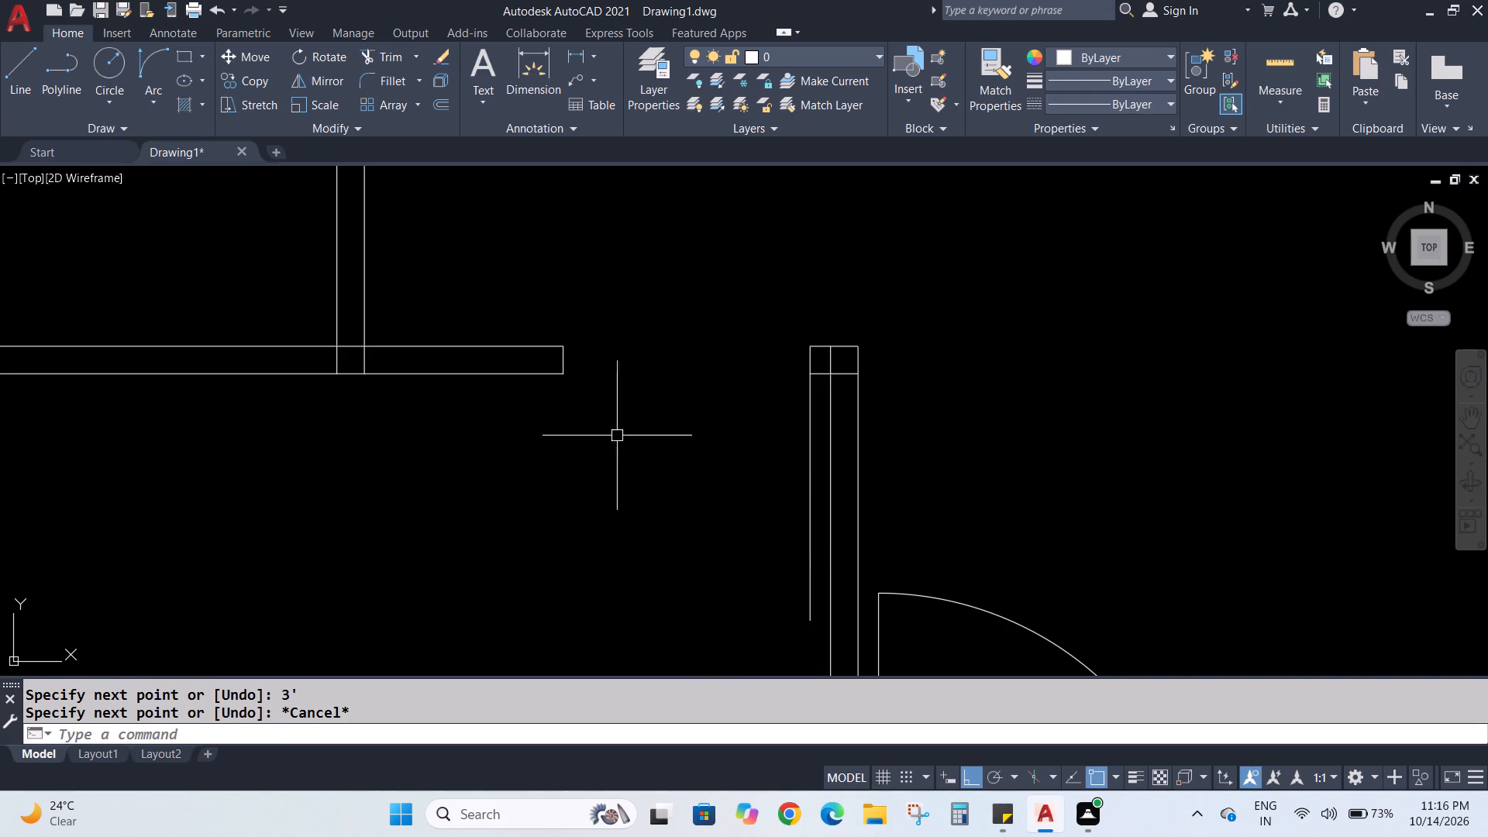
Draw the quarter-circle door swing with a Start, End, Direction arc from the left jamb's bottom corner to the leaf's lower end.
left_click_drag(162, 54, 173, 62)
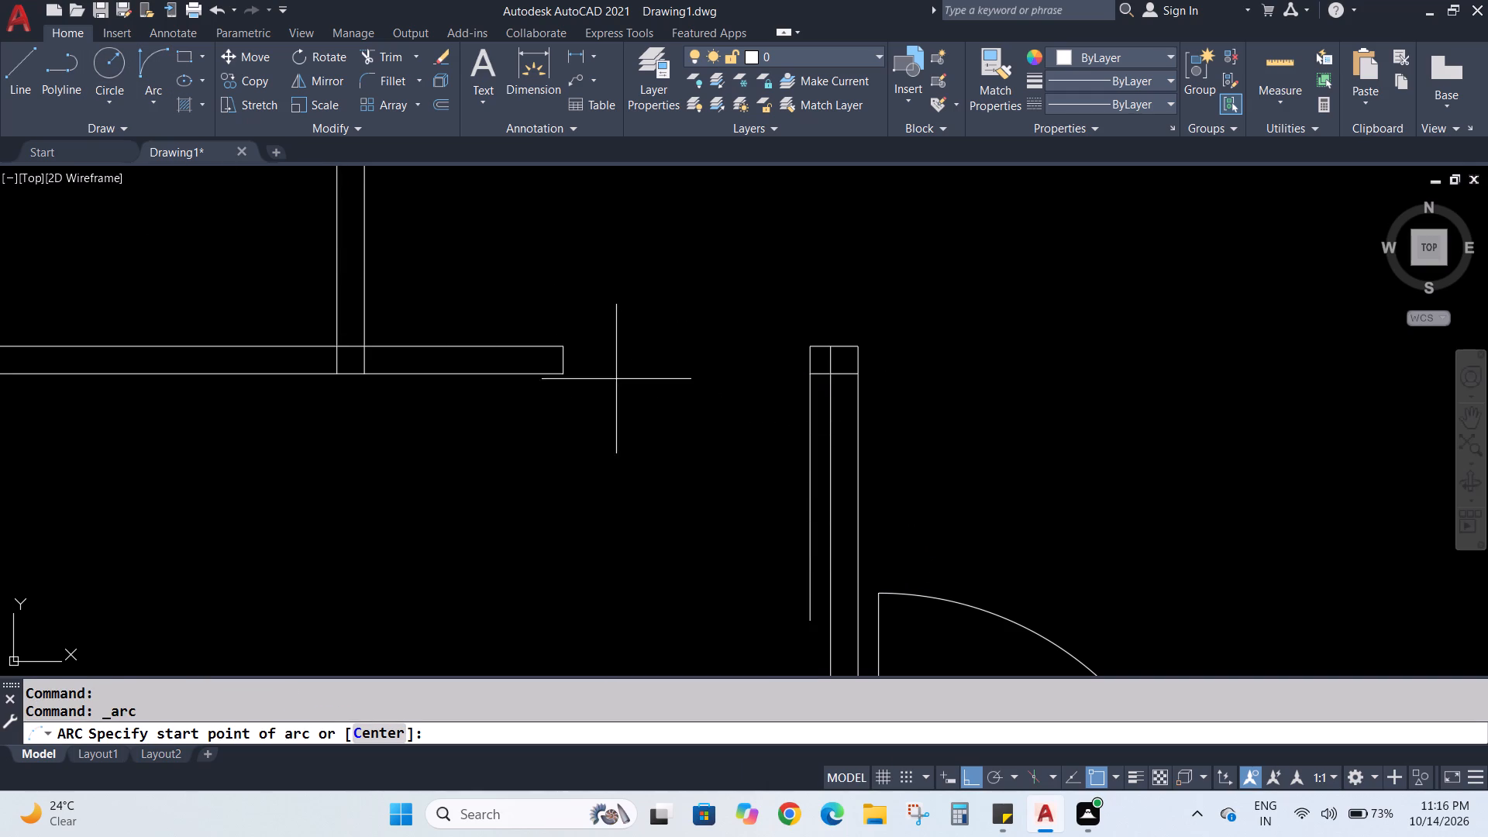
left_click(148, 62)
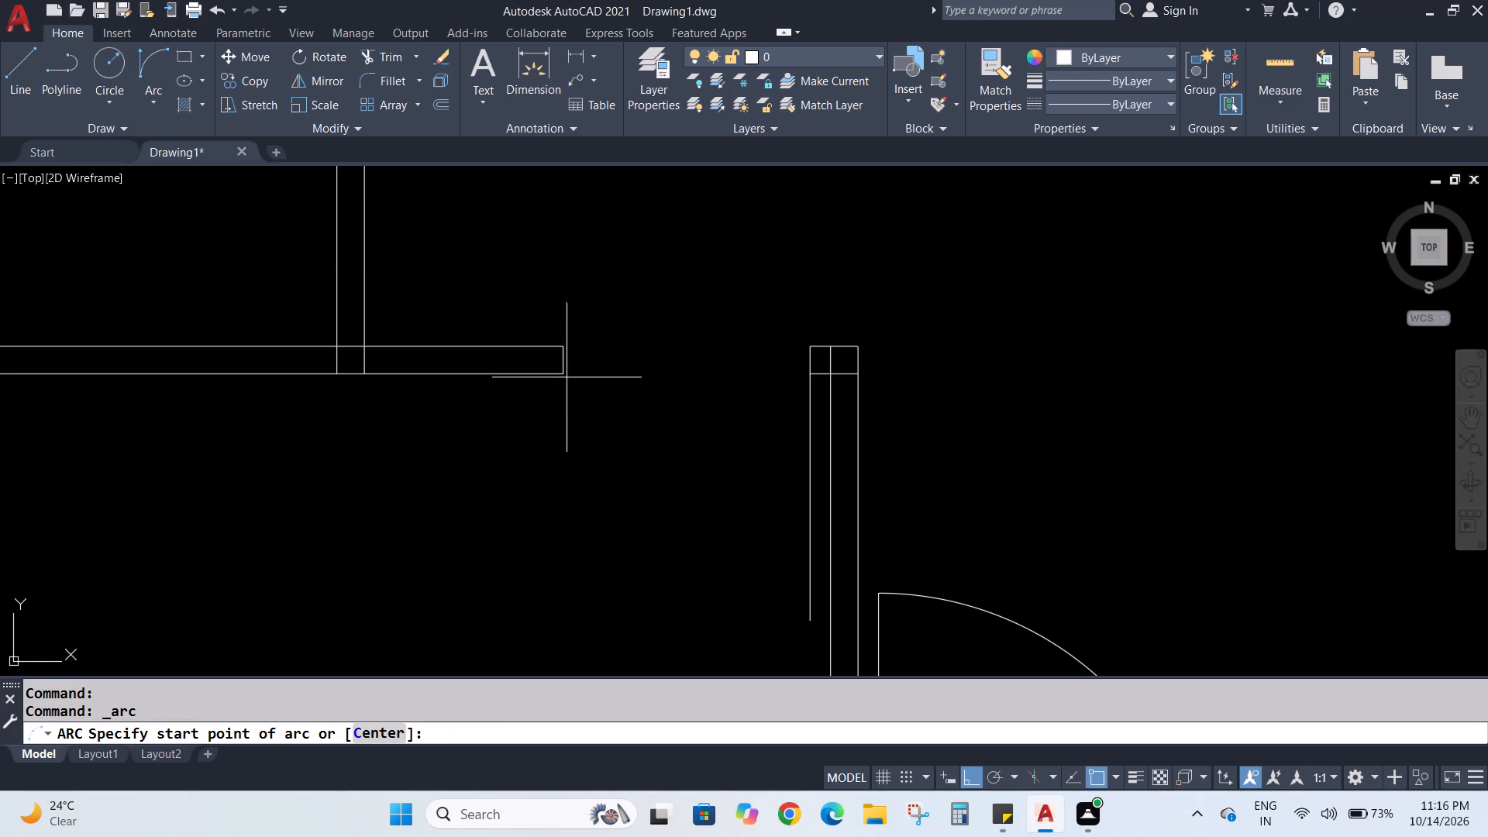
left_click(563, 373)
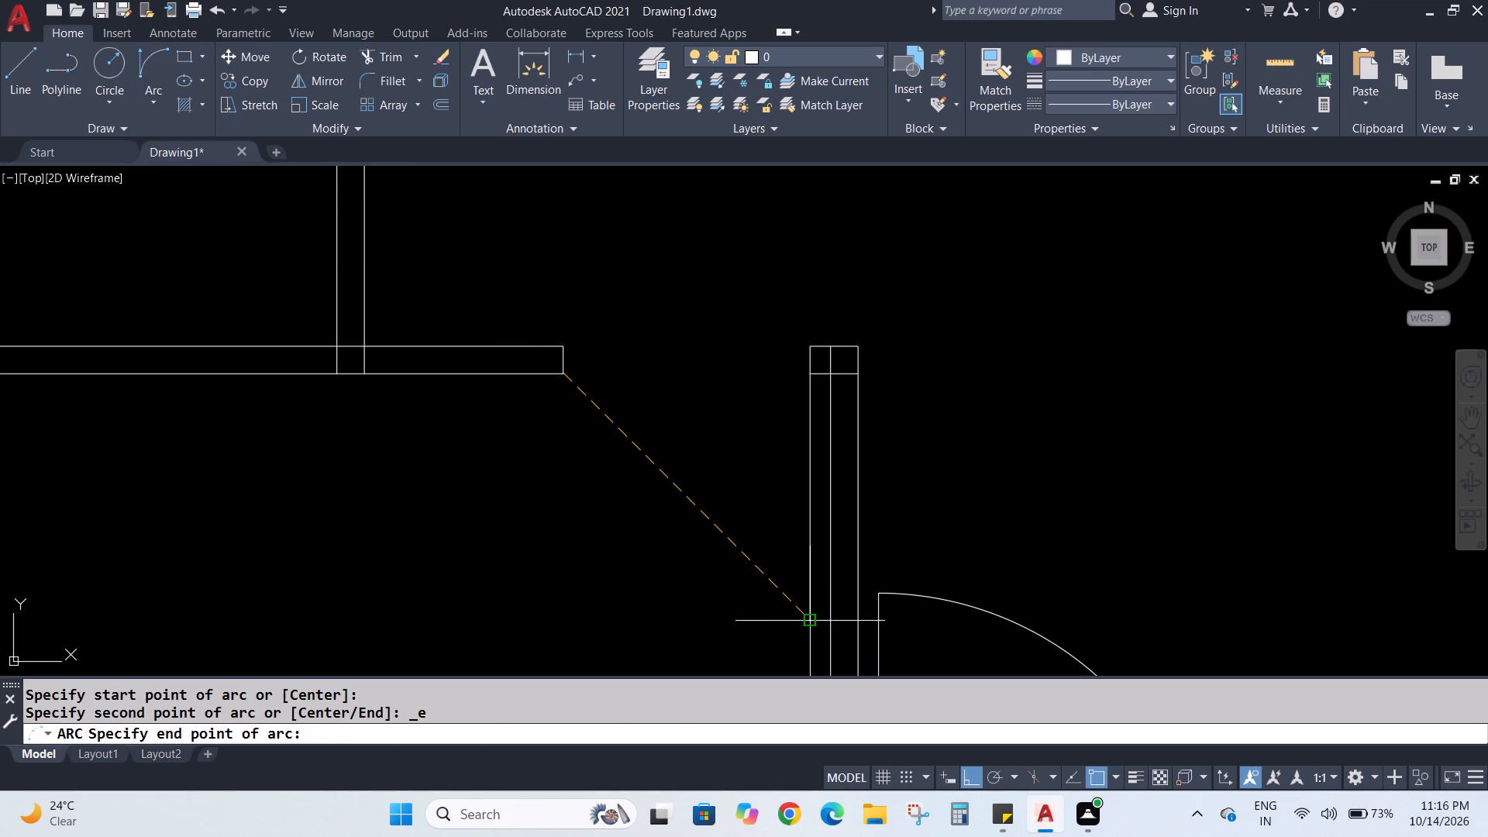
left_click(810, 622)
left_click(701, 536)
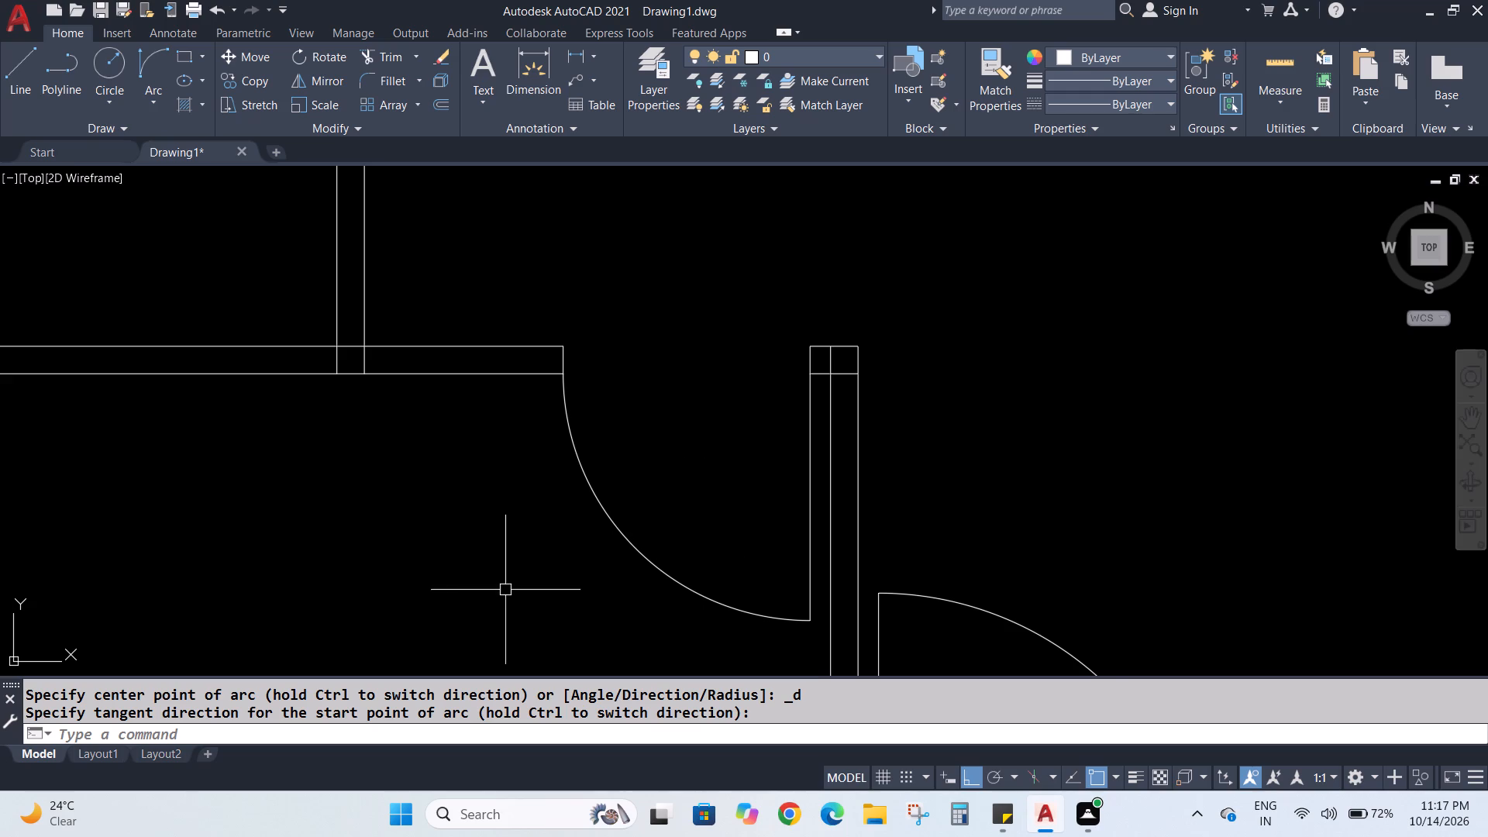
Offset the lower line of the top partition 3" downward in the small room at the plan's bottom-left corner.
middle_click_drag(501, 589, 933, 179)
scroll(812, 401, "down", 3)
middle_click_drag(775, 479, 752, 345)
scroll(777, 461, "up", 1)
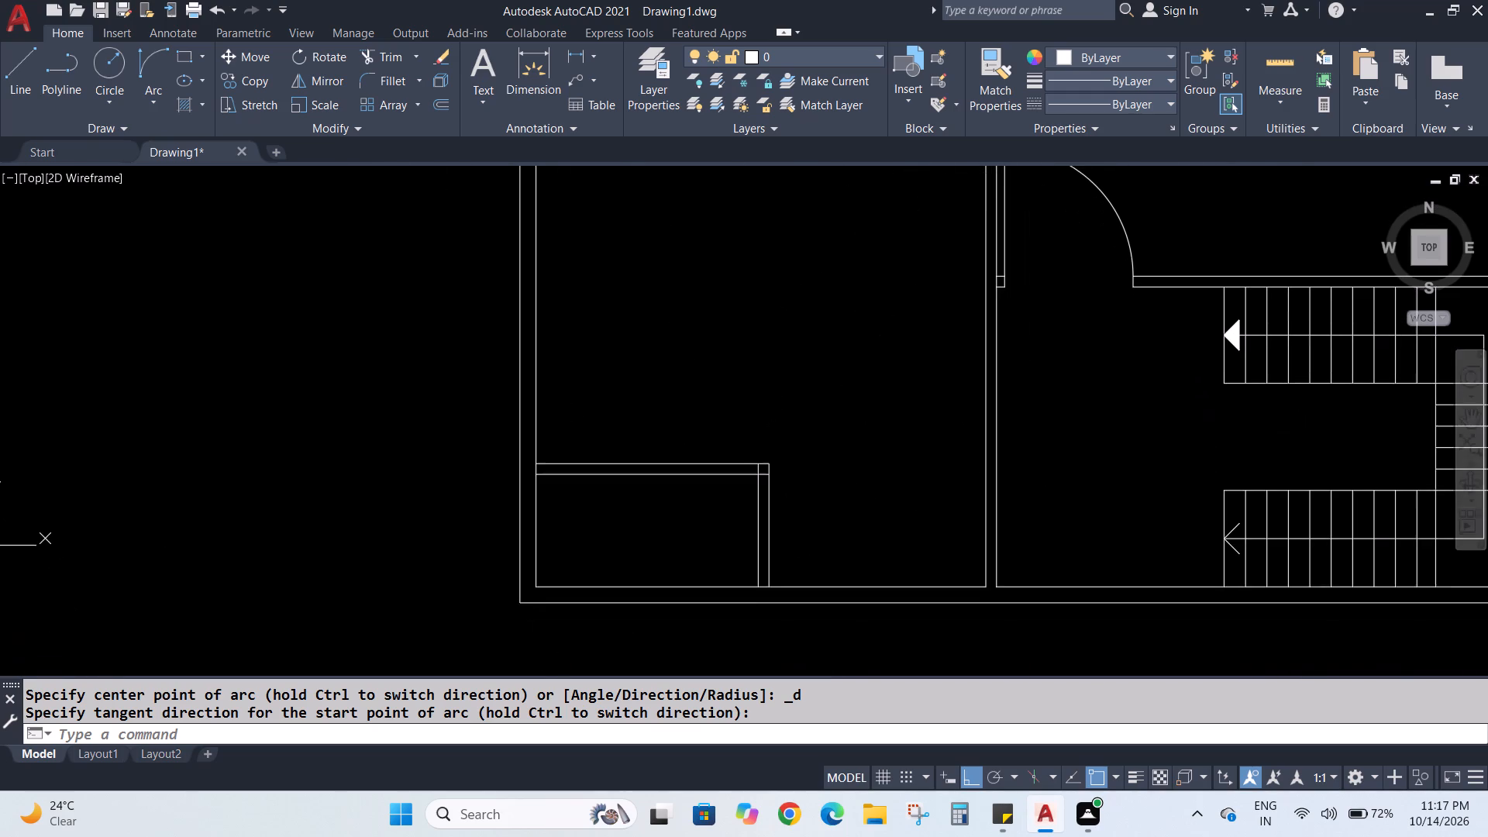
middle_click_drag(752, 345, 749, 343)
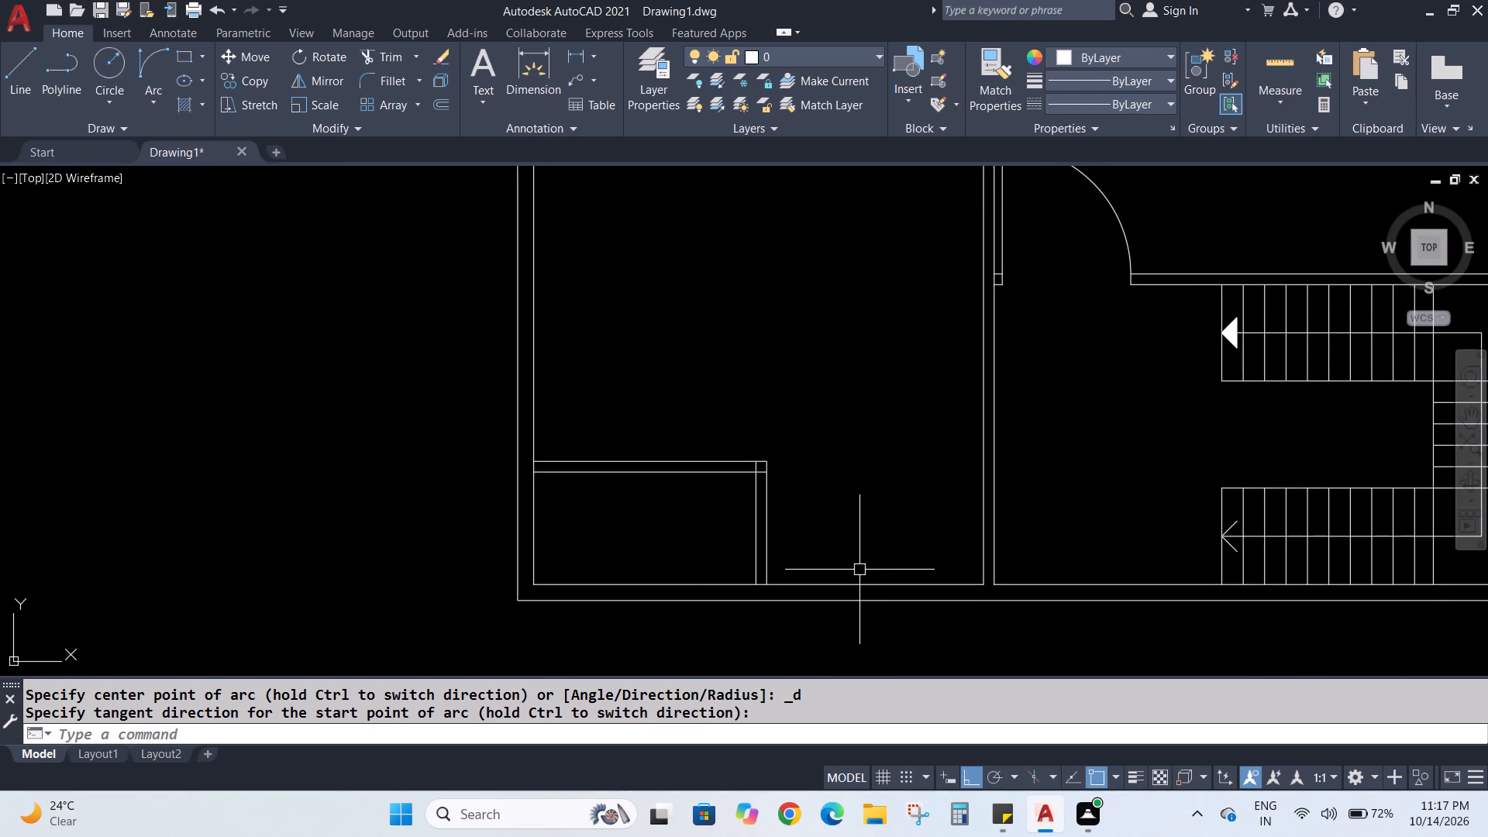
scroll(859, 570, "up", 1)
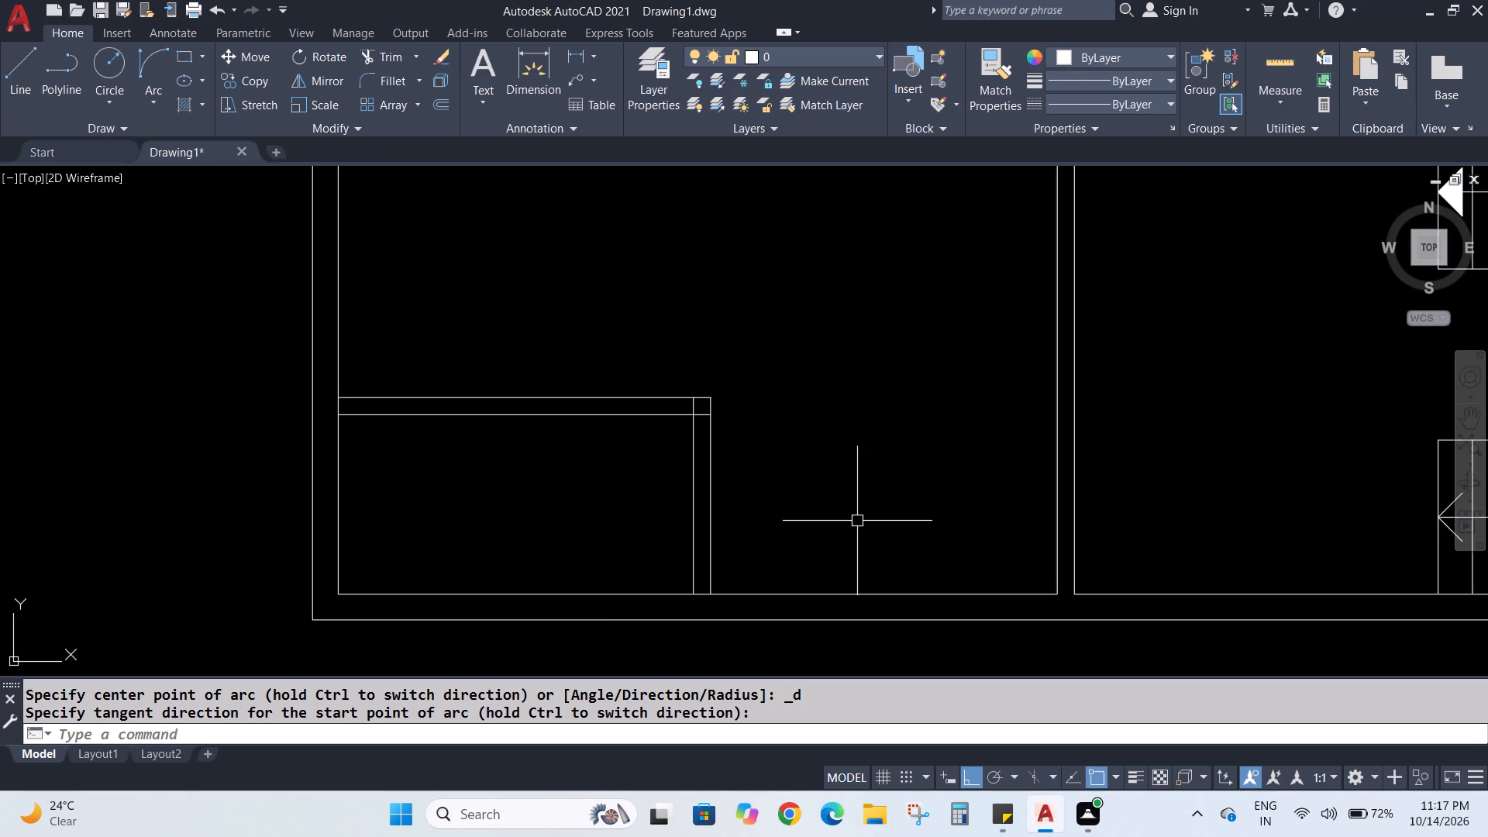
scroll(857, 521, "up", 1)
middle_click_drag(798, 495, 832, 496)
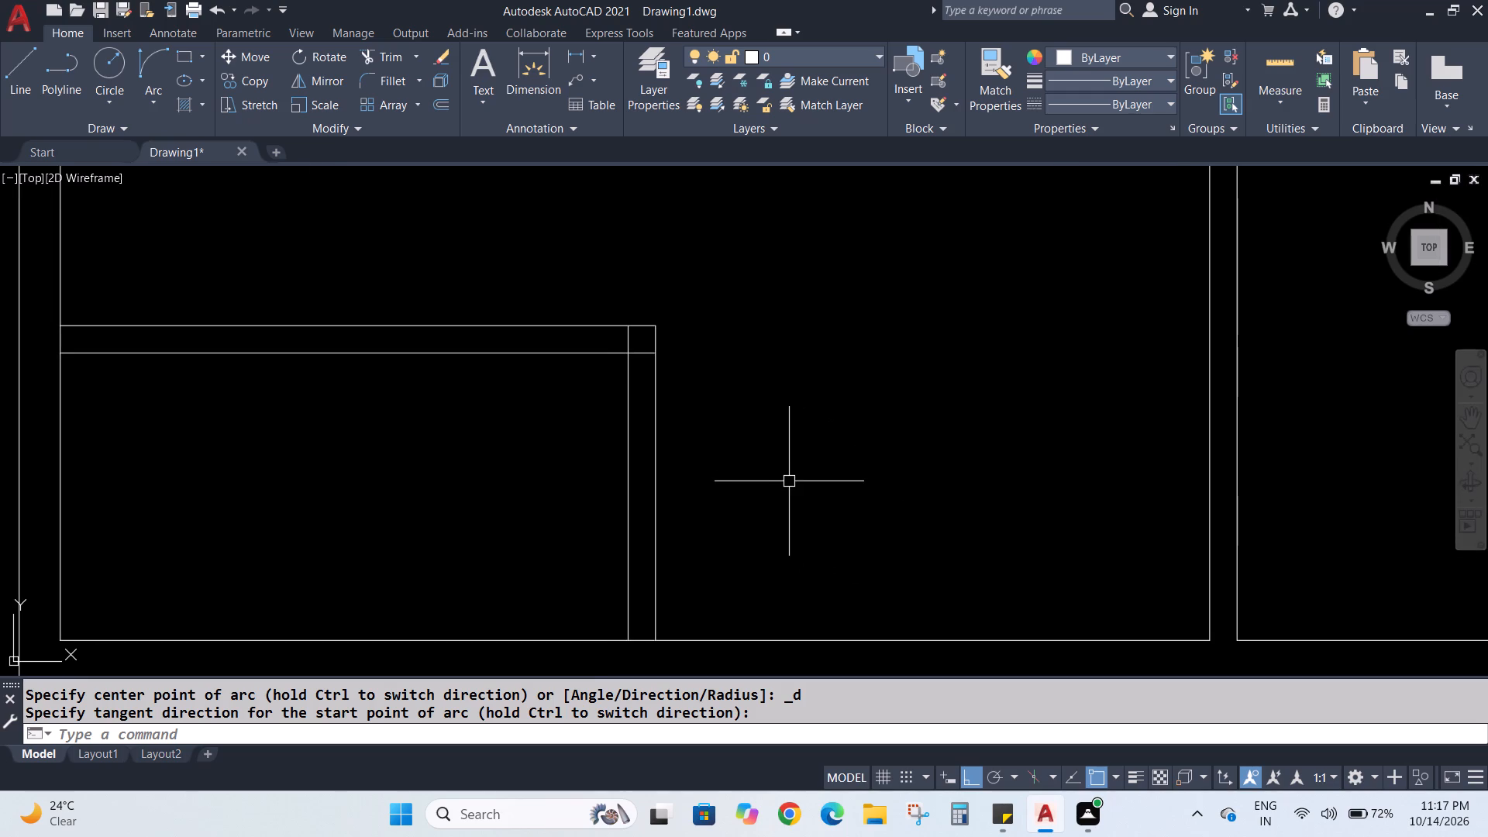
key("Escape")
key("Escape")
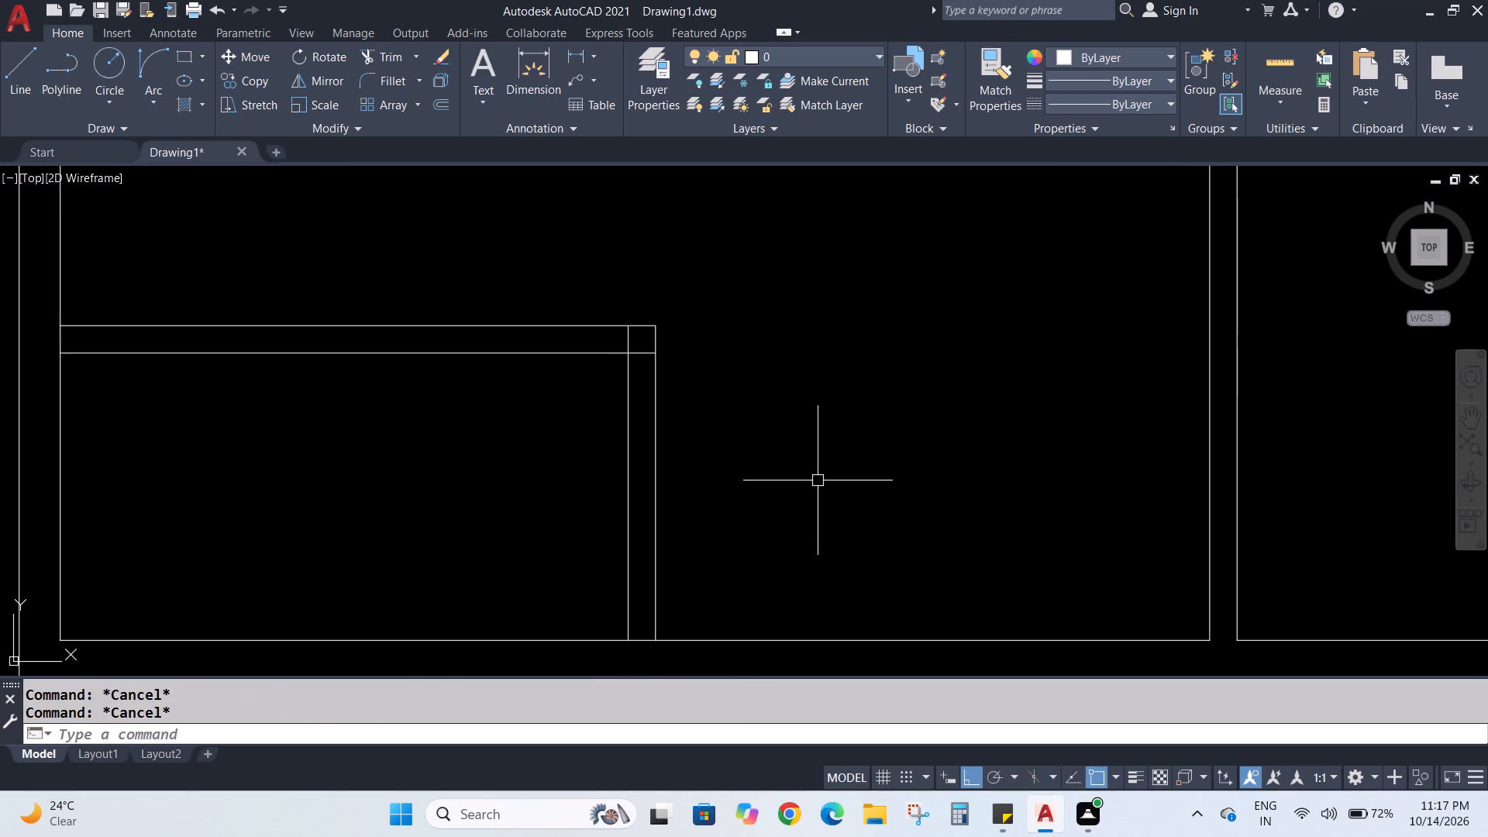
key("o")
key("Return")
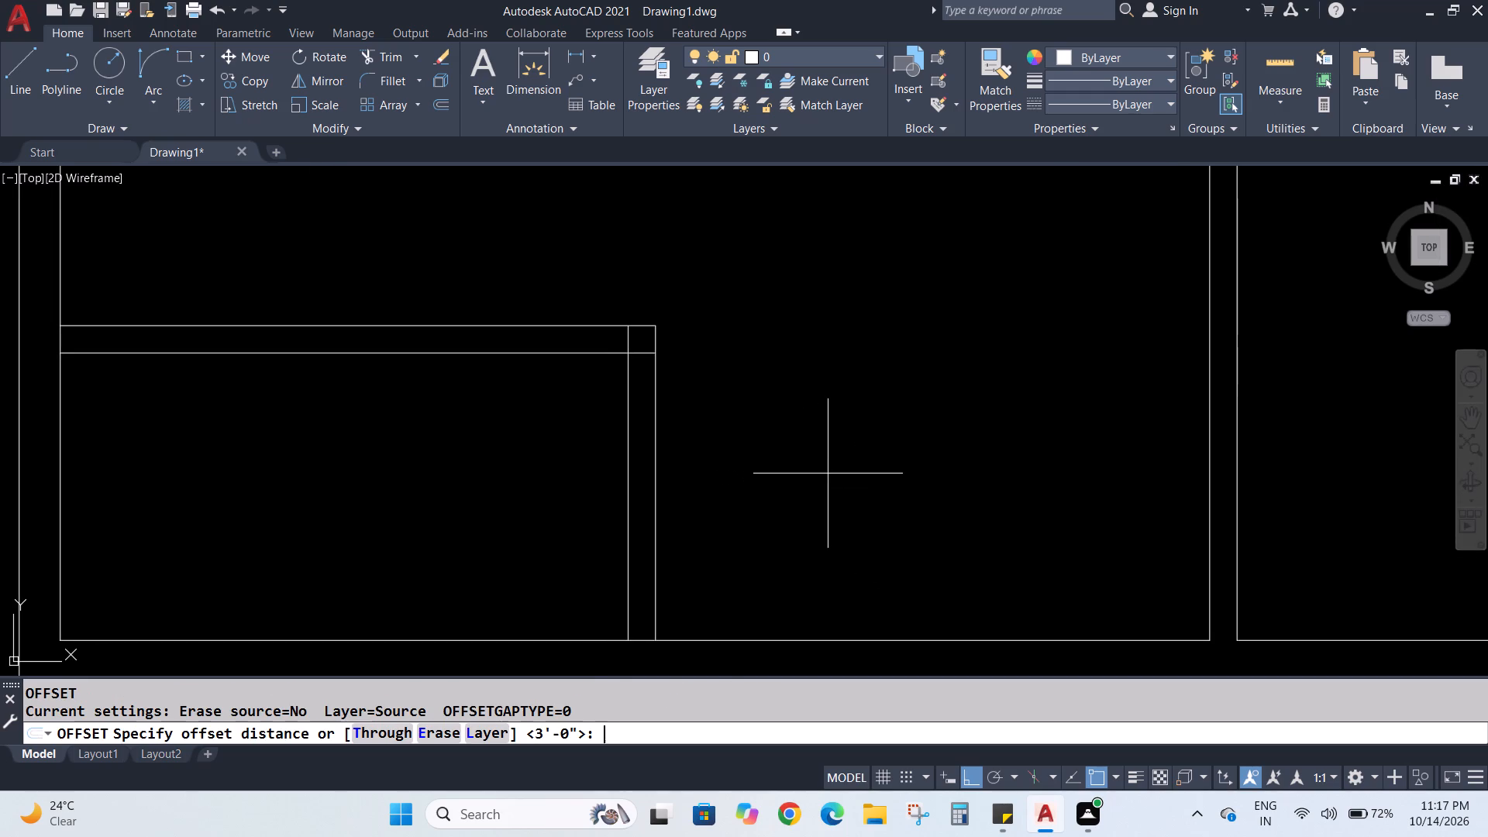
key("3")
key("shift+quotedbl")
key("Return")
left_click(488, 349)
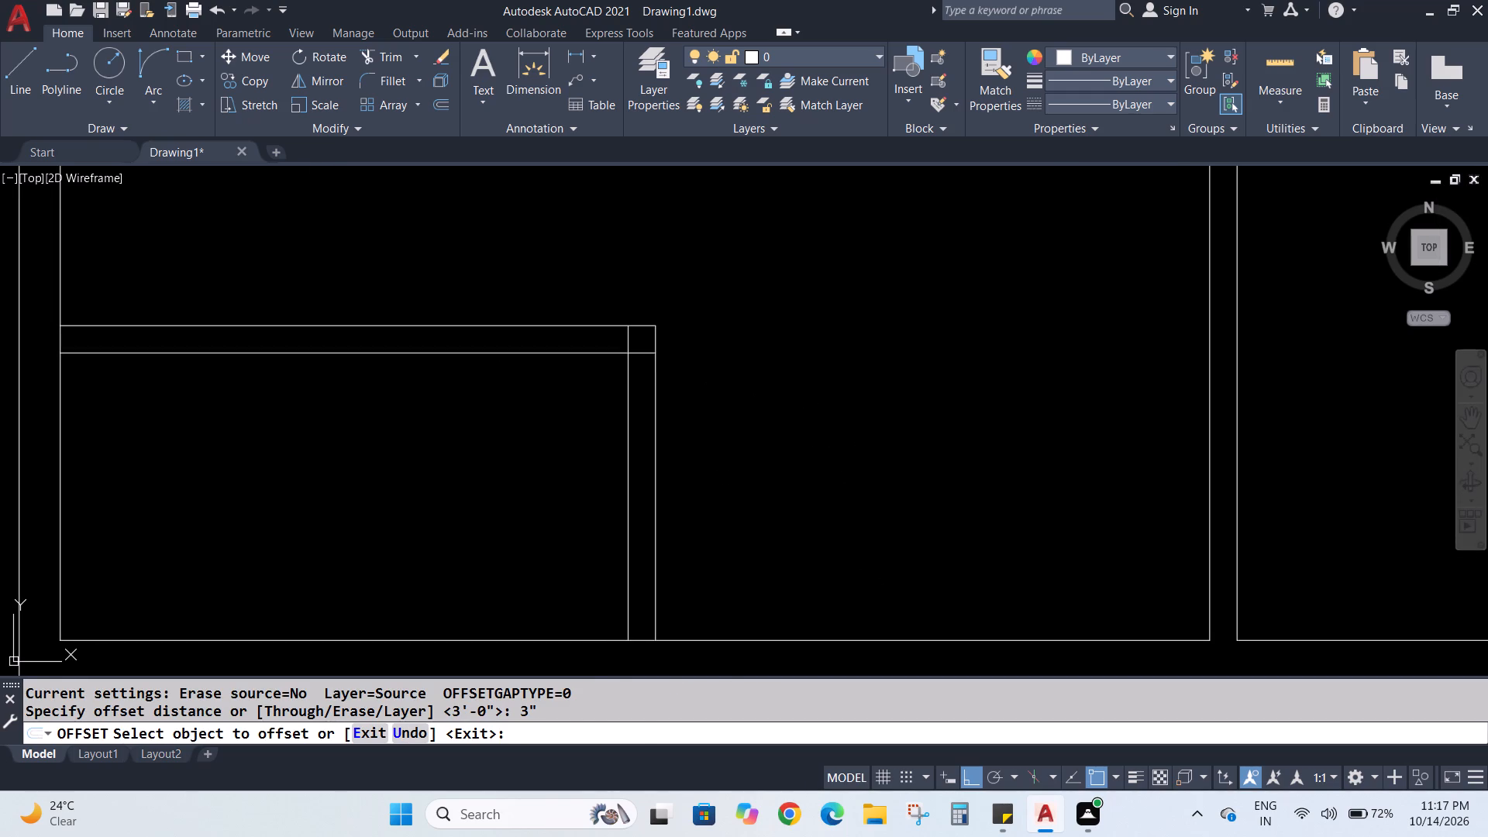
left_click(495, 392)
key("Escape")
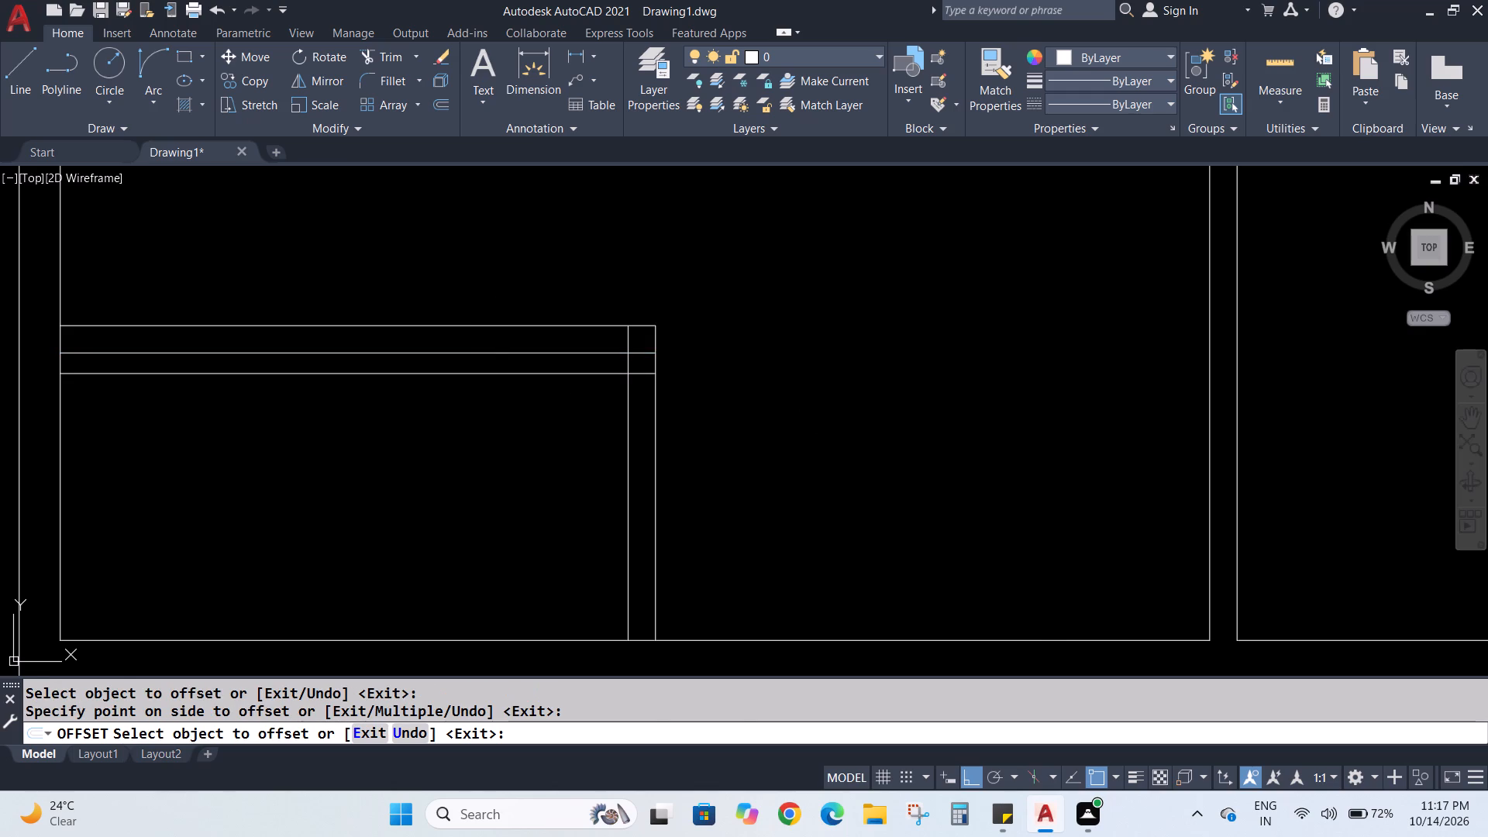
key("Escape")
key("Escape")
key("Escape")
Trim the offset line inside the small room, leaving a short door jamb line across its right partition.
type("TR")
key("Return")
left_click(501, 378)
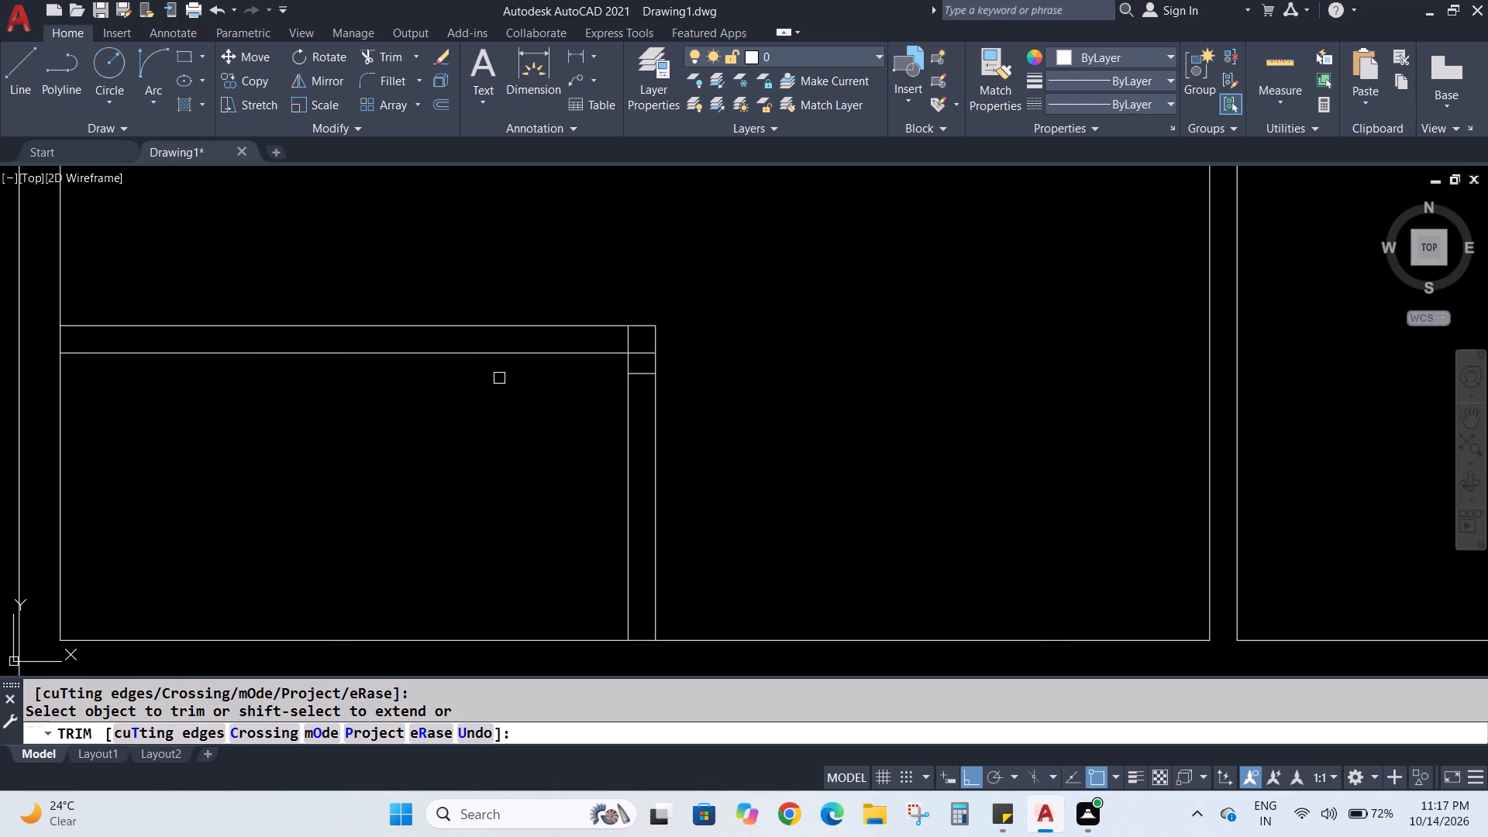
key("Escape")
key("Escape")
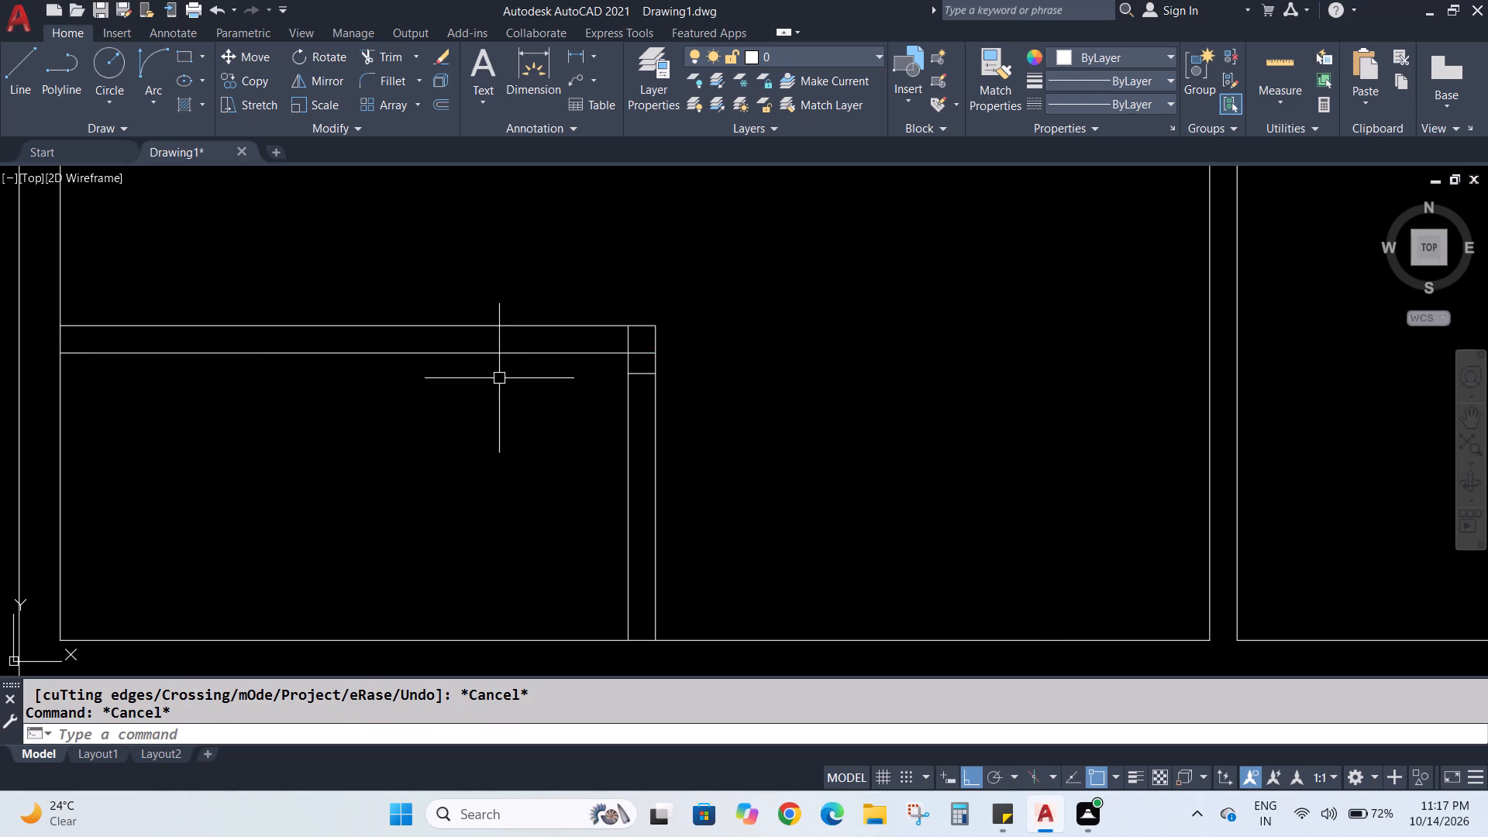
Offset the short jamb line across the small room's right partition 2'6" downward to mark the door opening.
key("o")
key("Return")
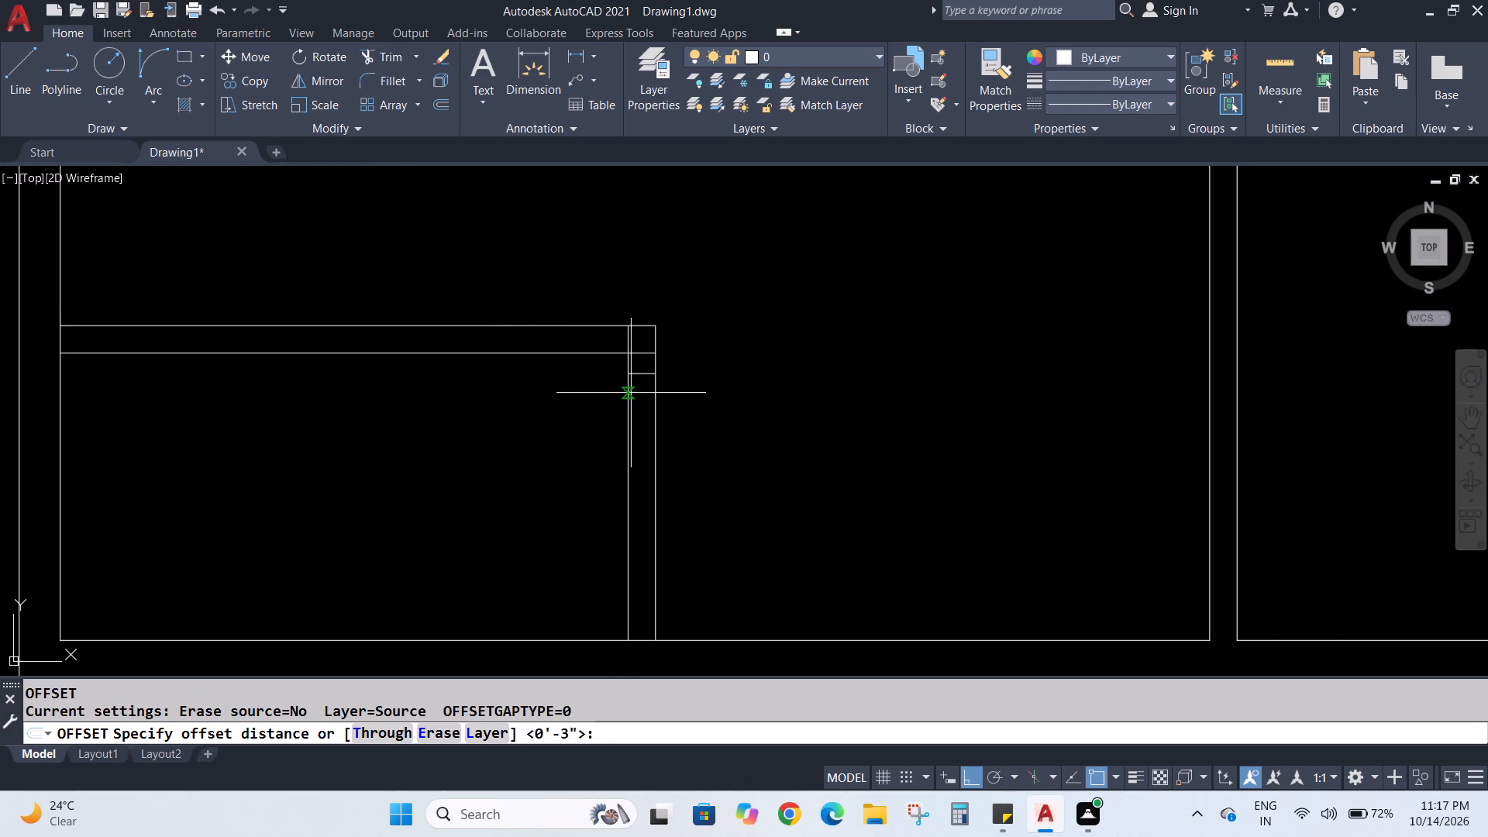
type("2'6\"")
key("Return")
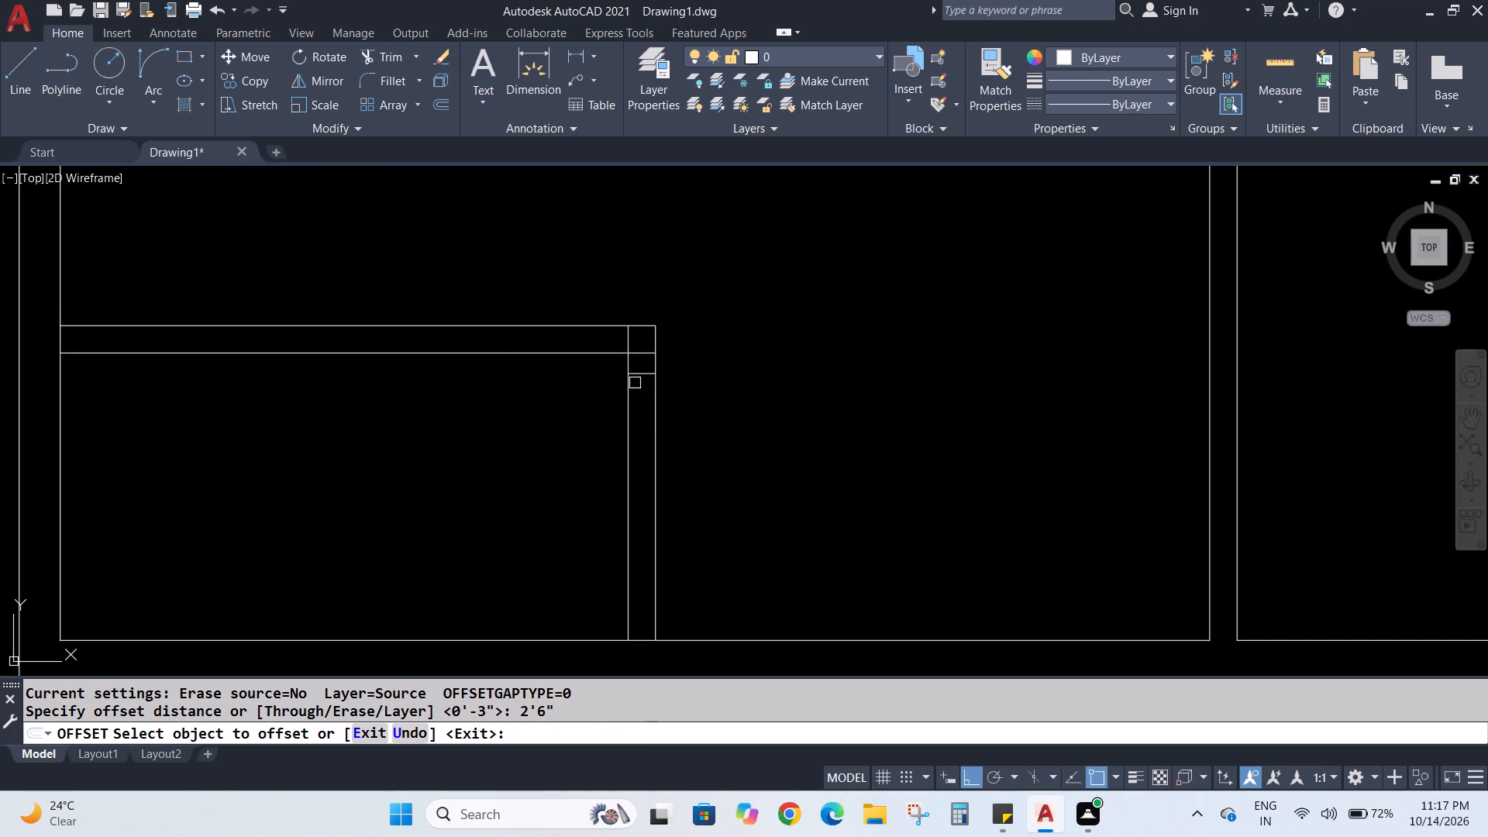
left_click(639, 377)
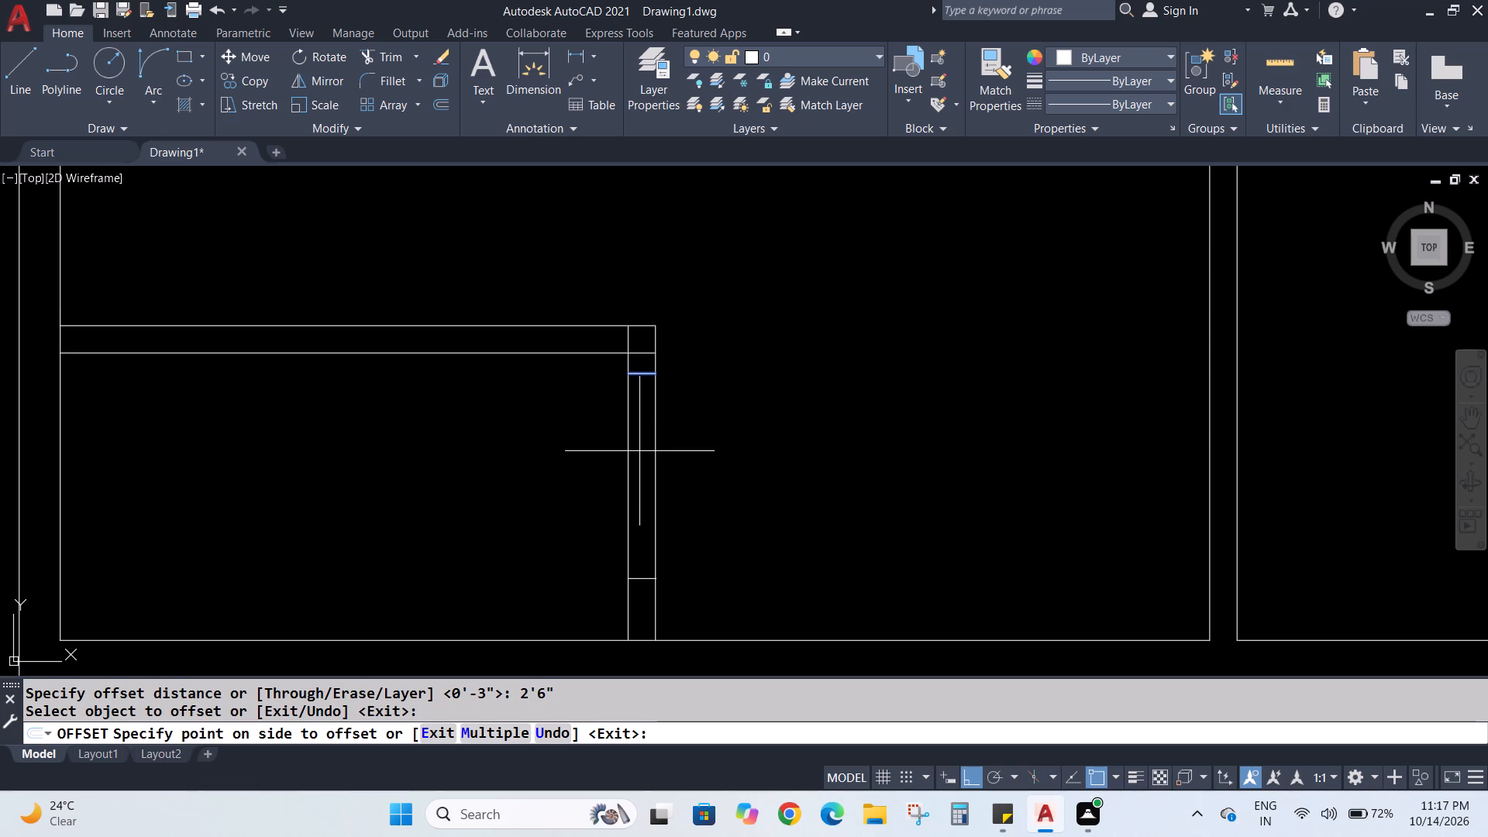
left_click(639, 451)
key("Escape")
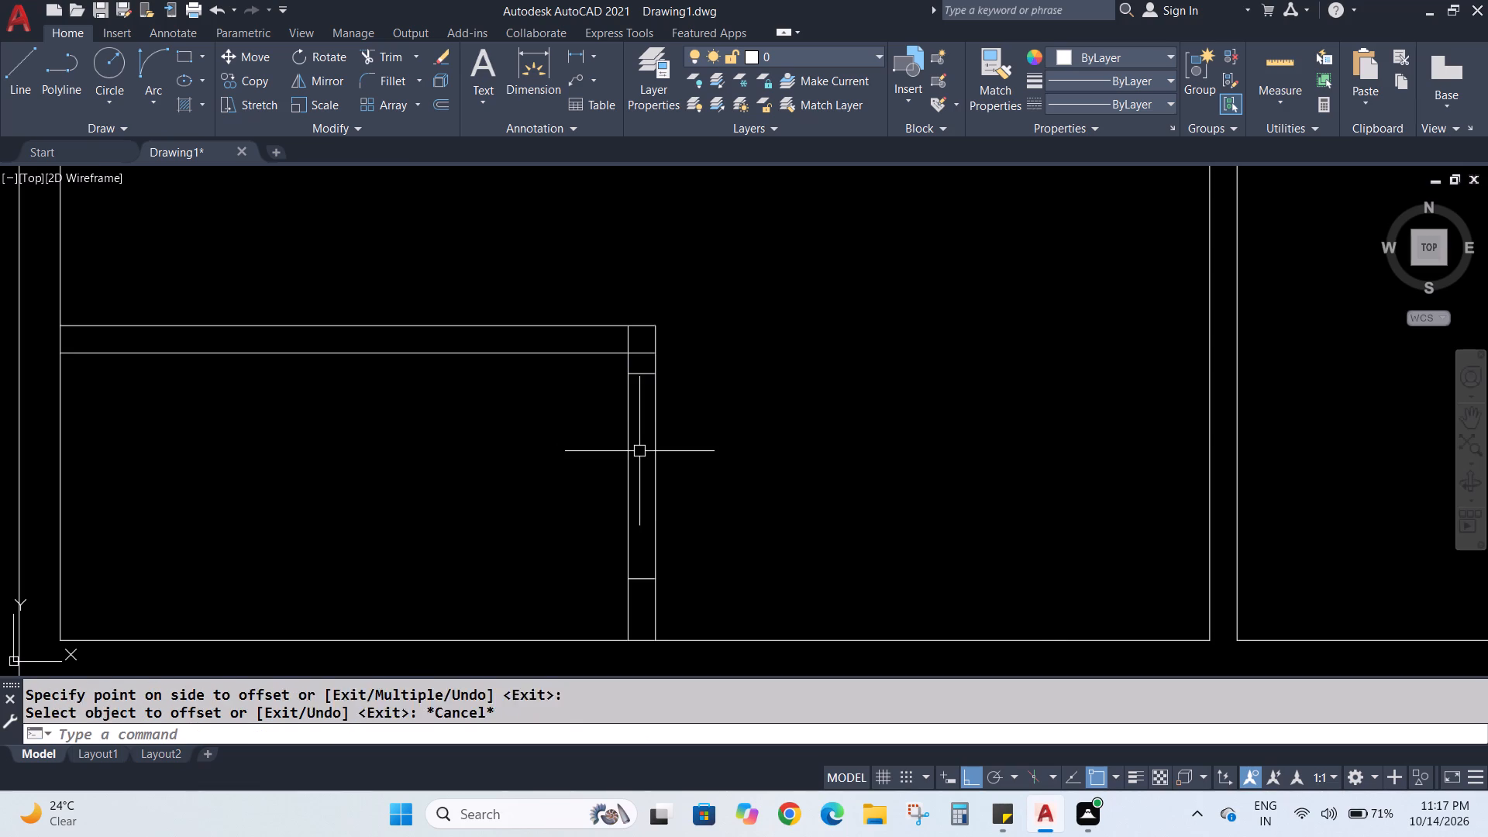
Trim both lines of the right partition between the two jamb lines to open the small room's doorway.
key("Escape")
type("TR")
key("Return")
left_click_drag(564, 464, 704, 484)
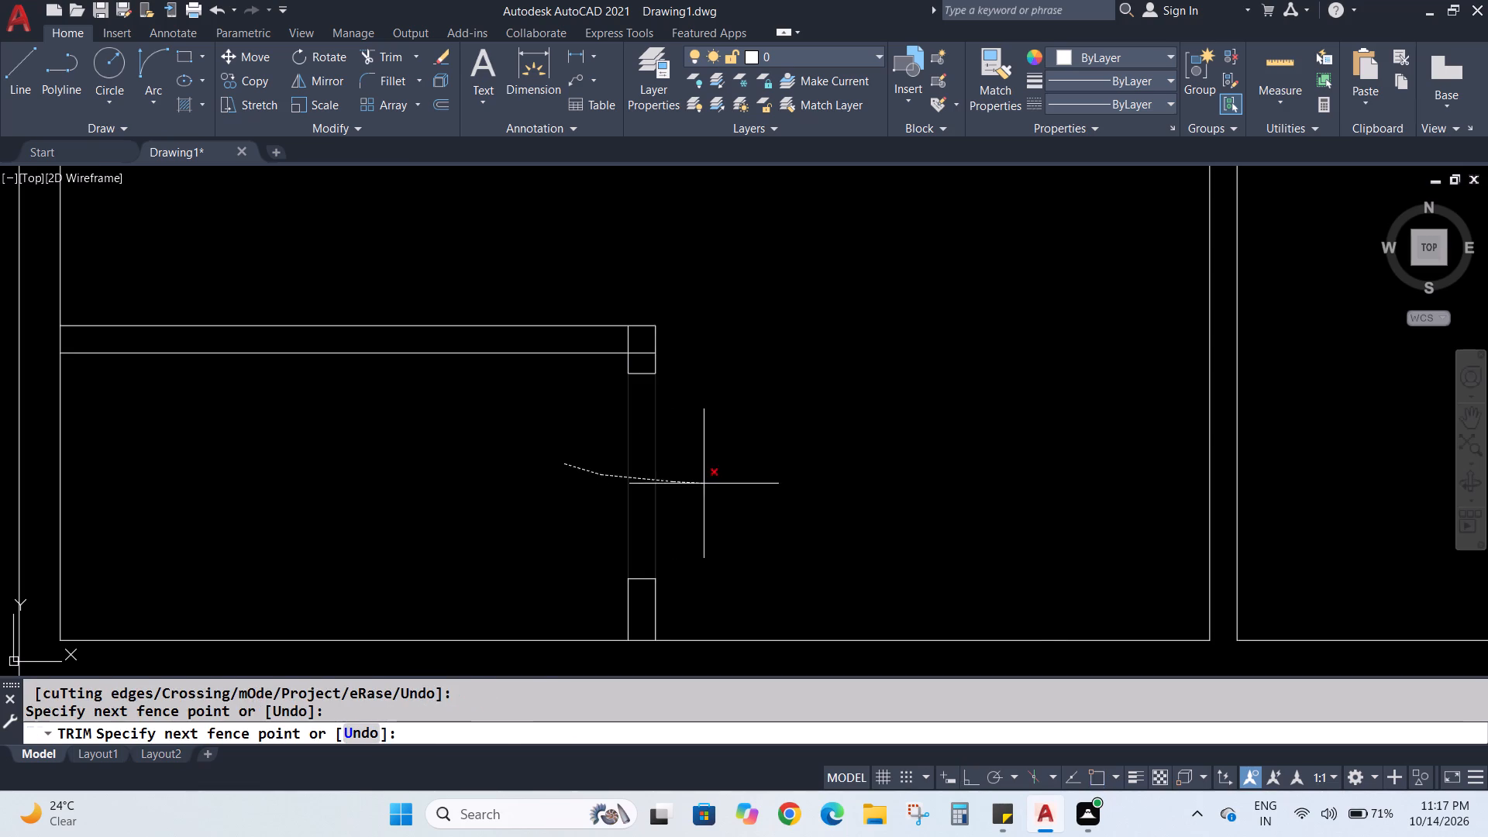
left_click_drag(704, 484, 708, 484)
key("Escape")
key("Escape")
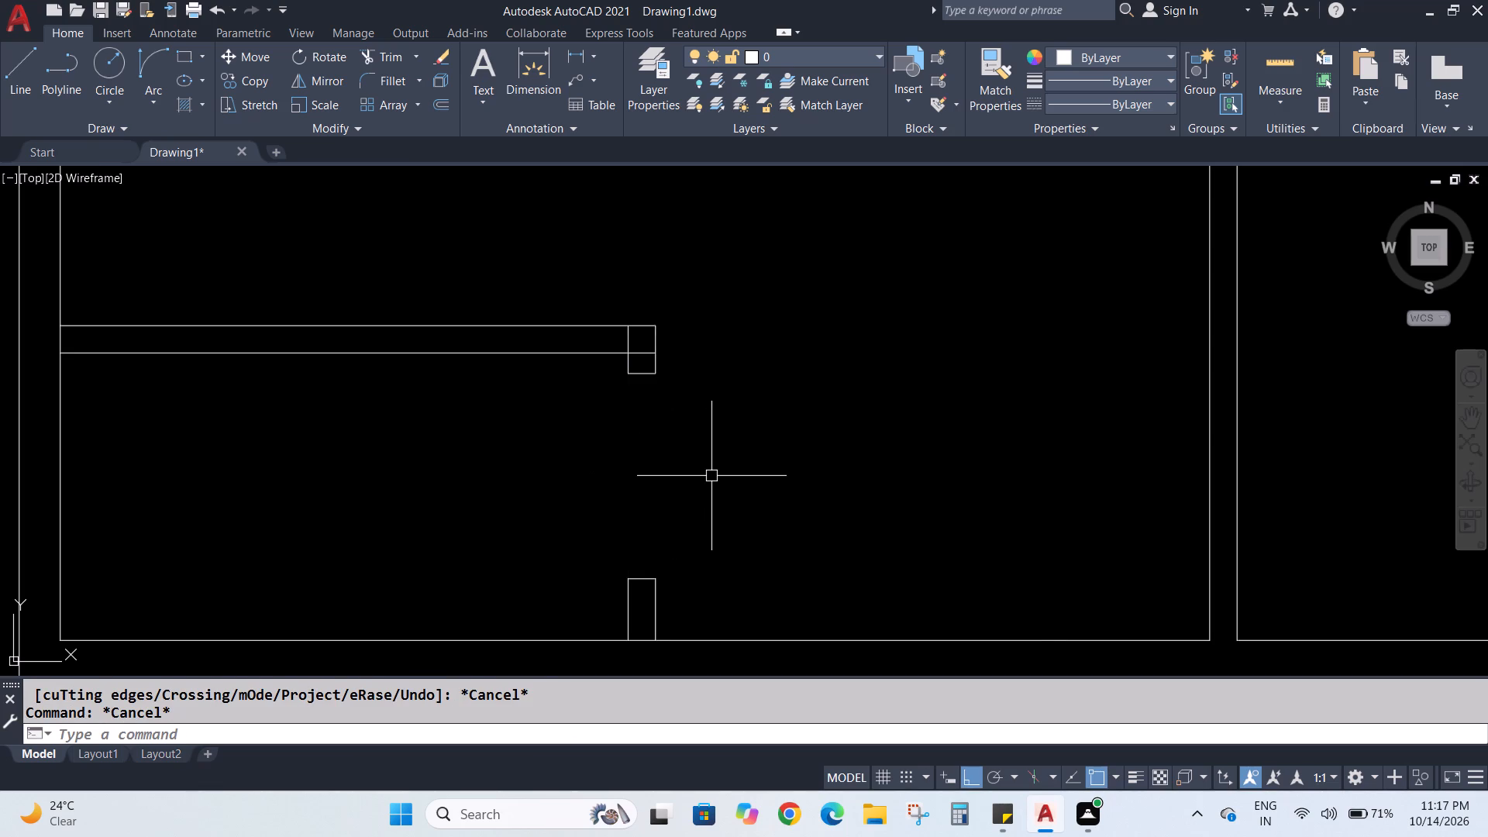
Draw a 2'6" horizontal door leaf line leftward into the small room from the upper jamb's lower-left corner.
key("l")
key("Return")
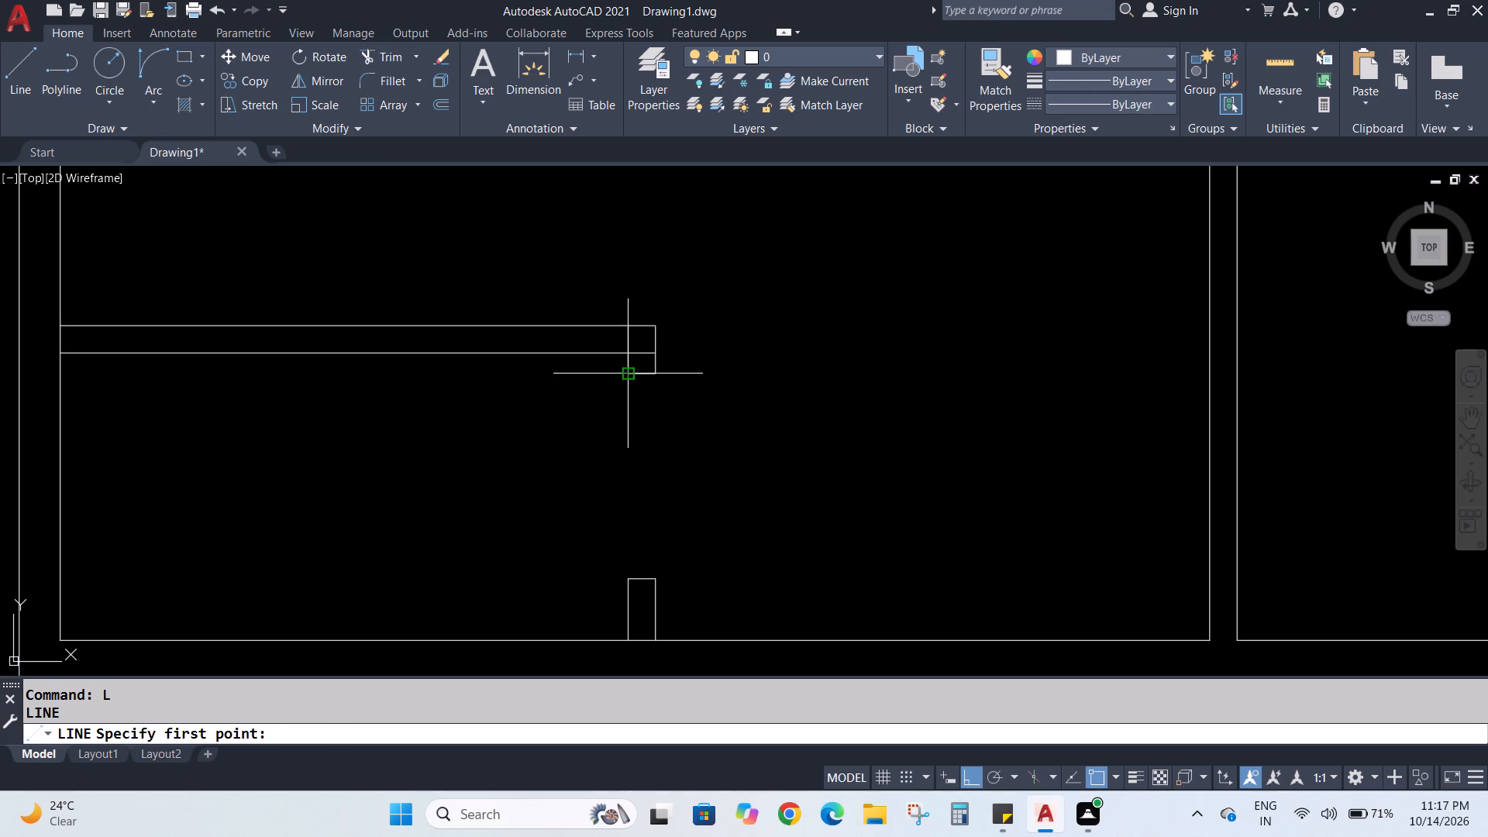
left_click(630, 379)
key("2")
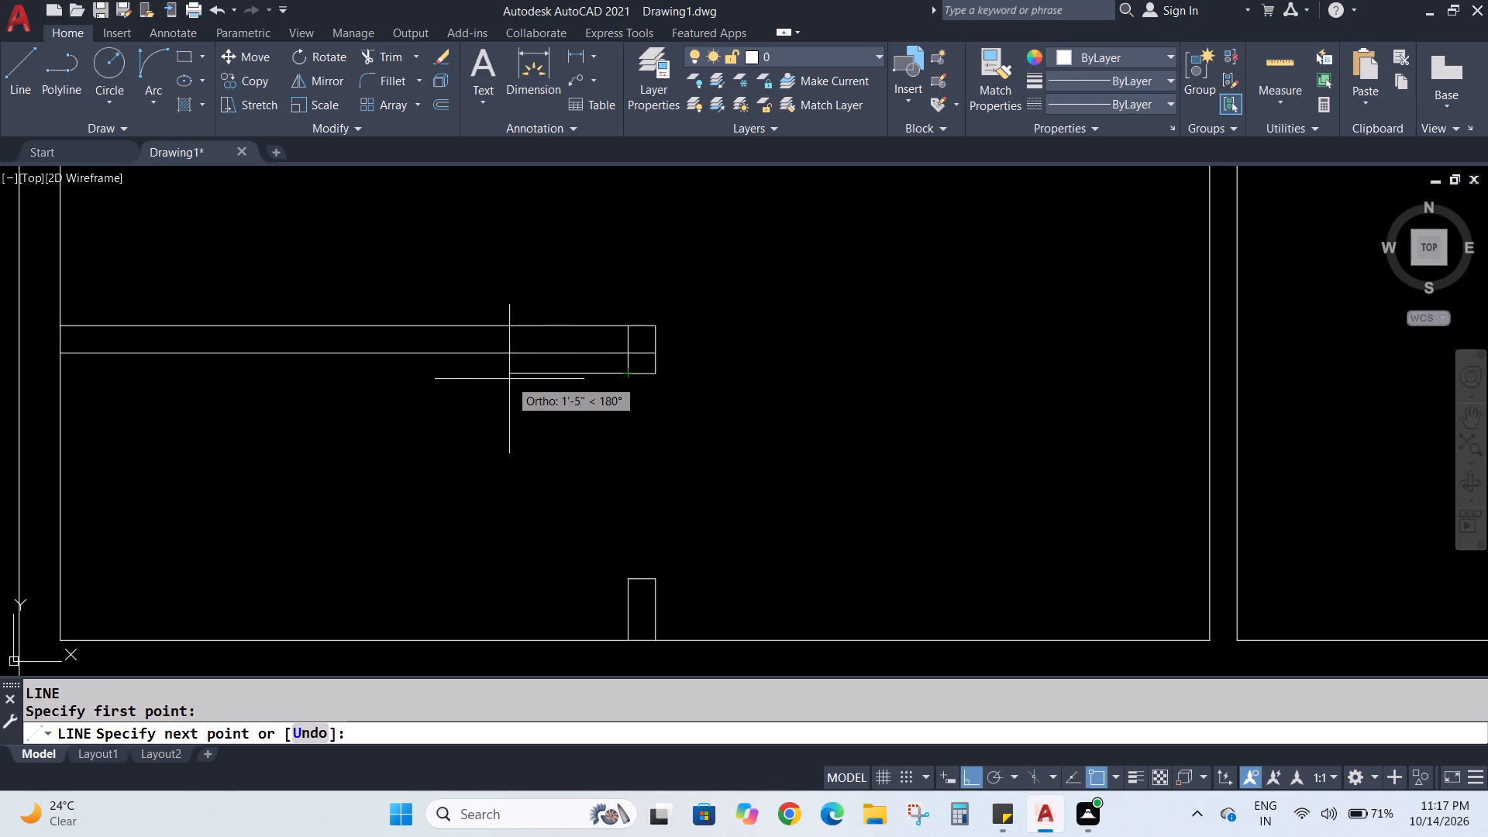
type("'6\"")
key("Return")
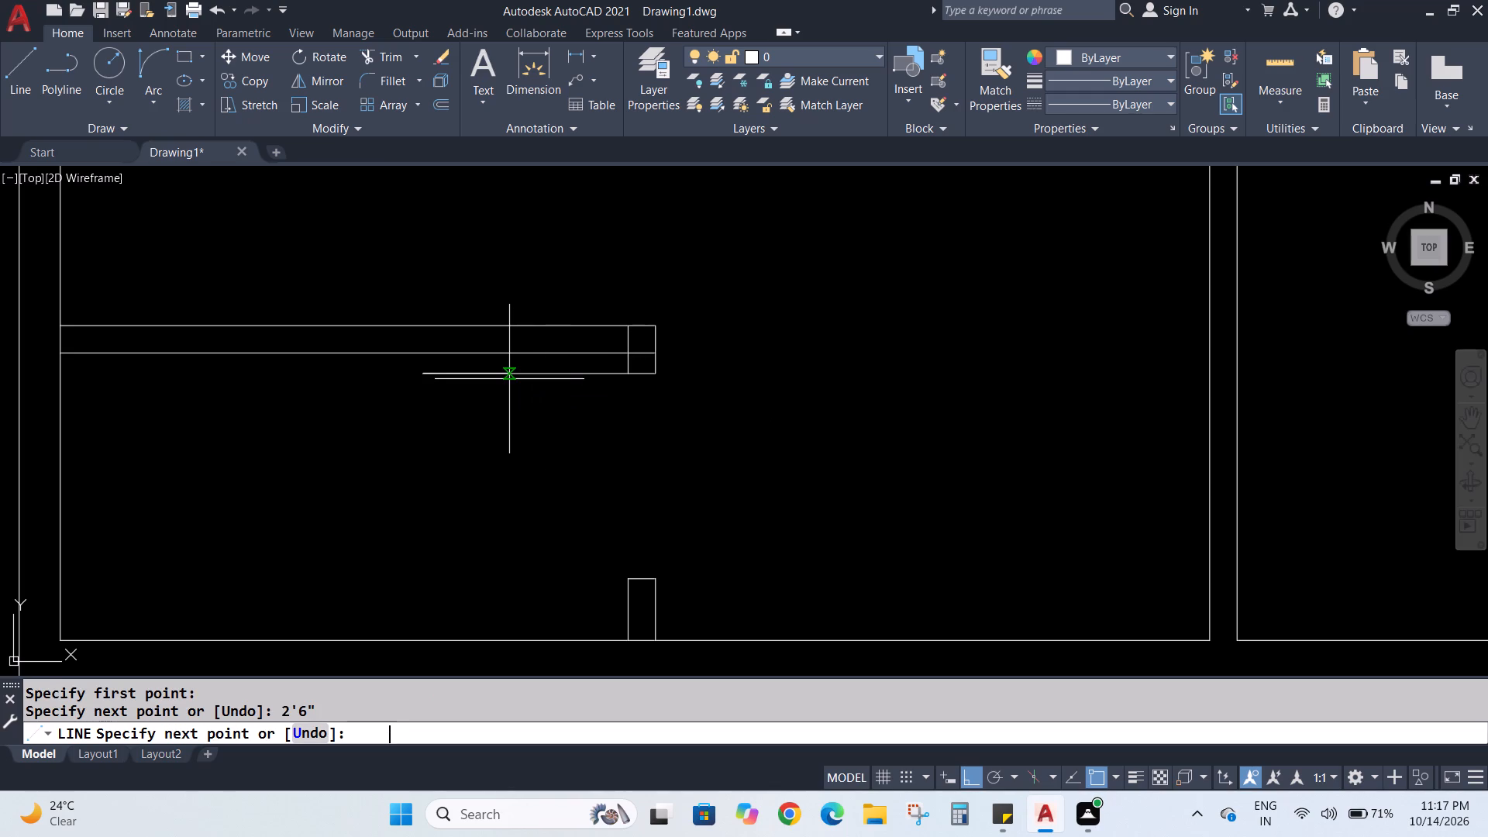
key("Escape")
key("Escape")
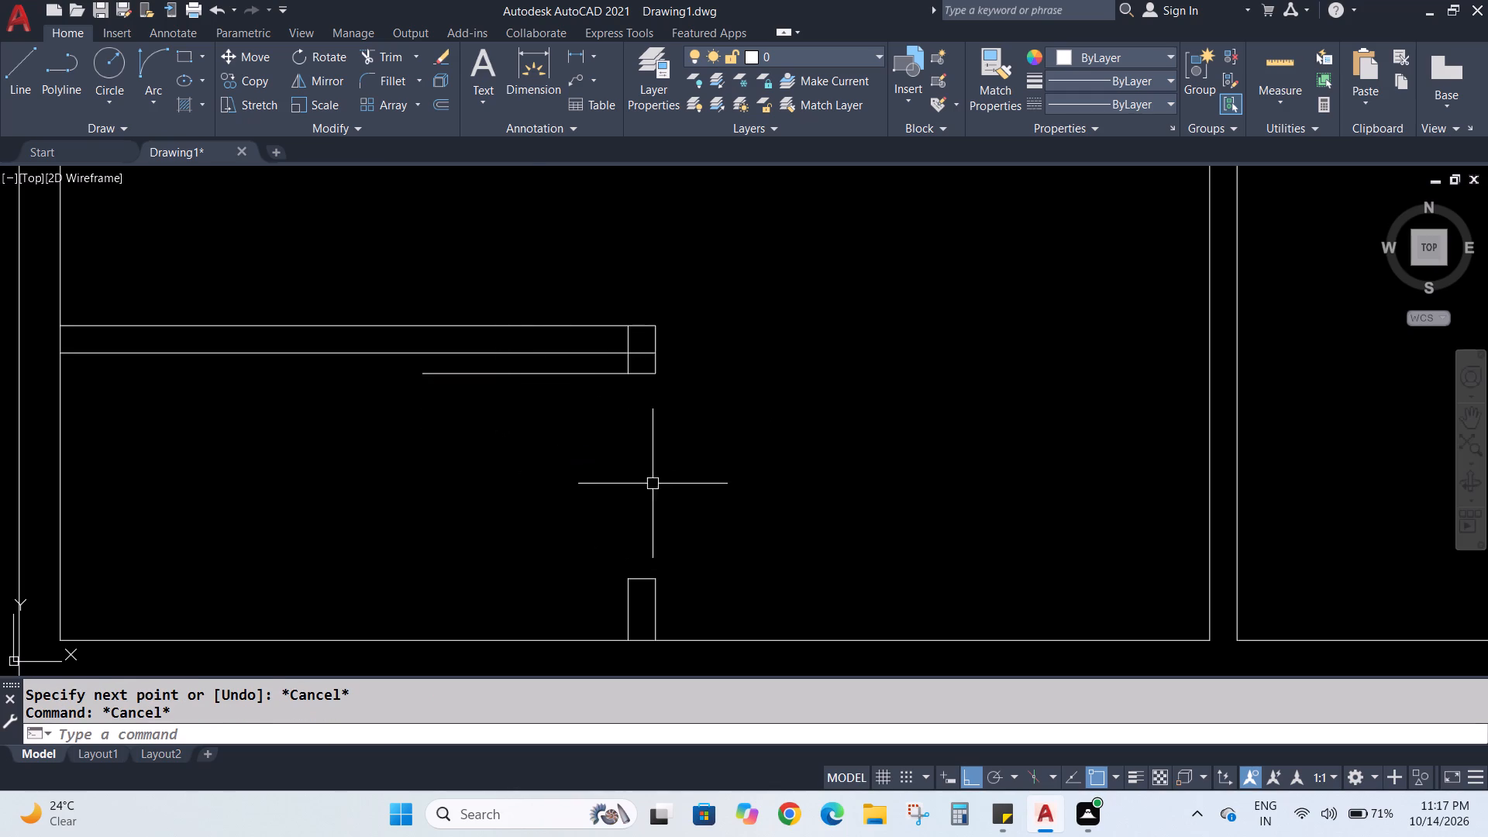
Draw the quarter-circle door swing with a Start, End, Direction arc from the leaf's left end to the lower jamb's top-left corner.
left_click(143, 61)
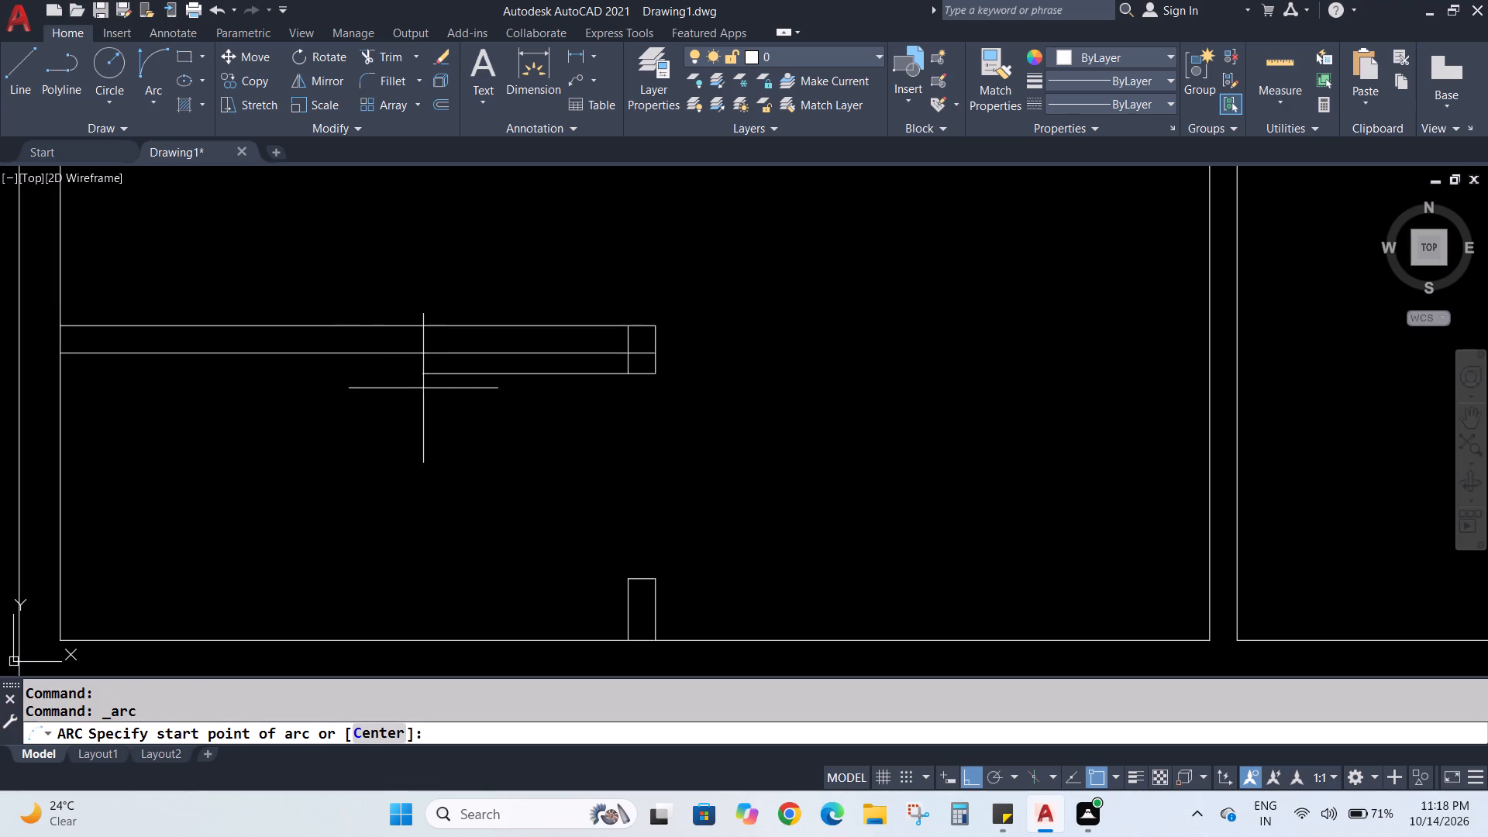
left_click(421, 374)
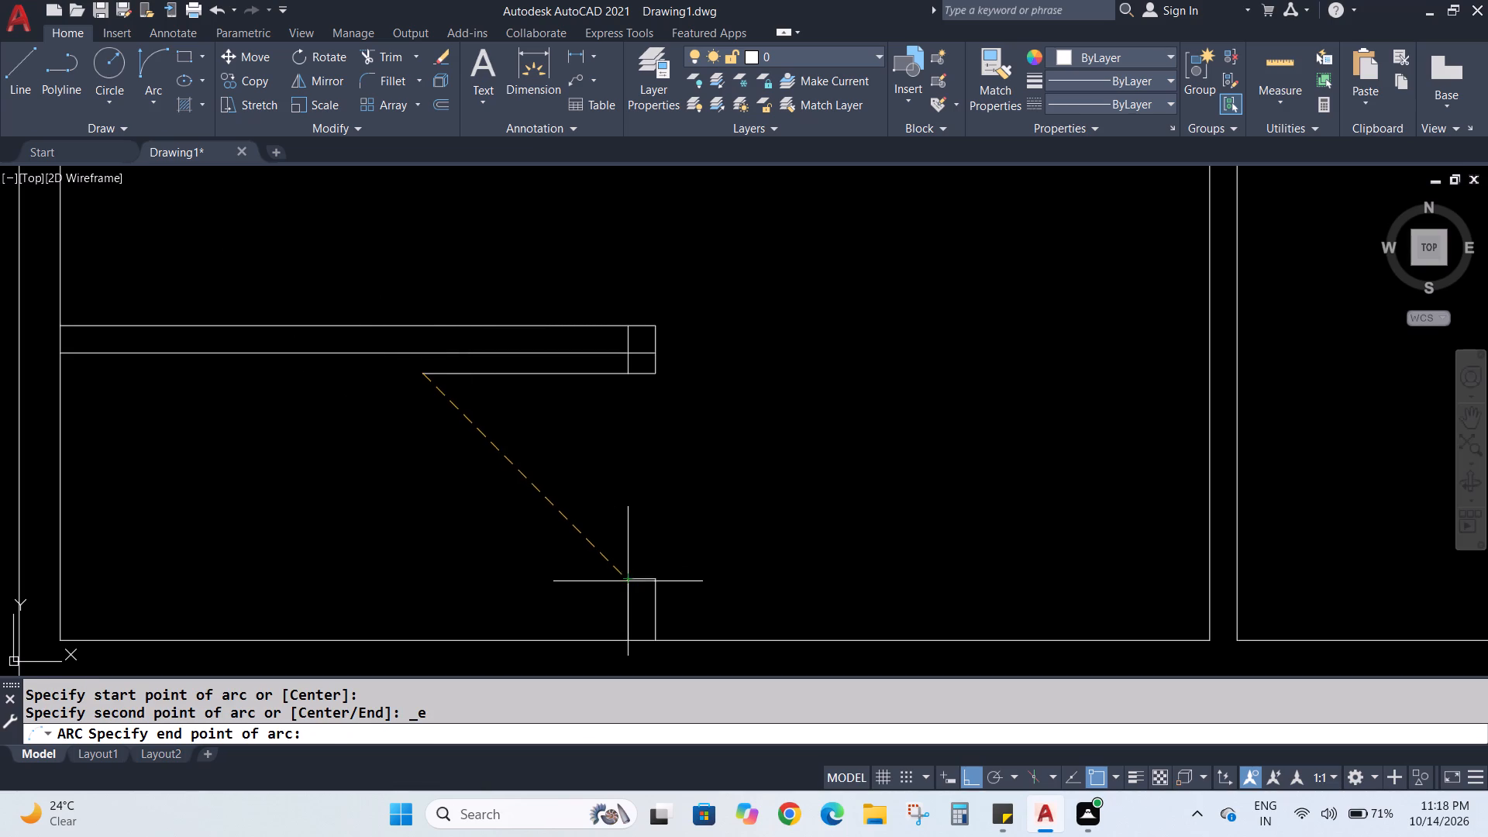
left_click(629, 578)
left_click(508, 505)
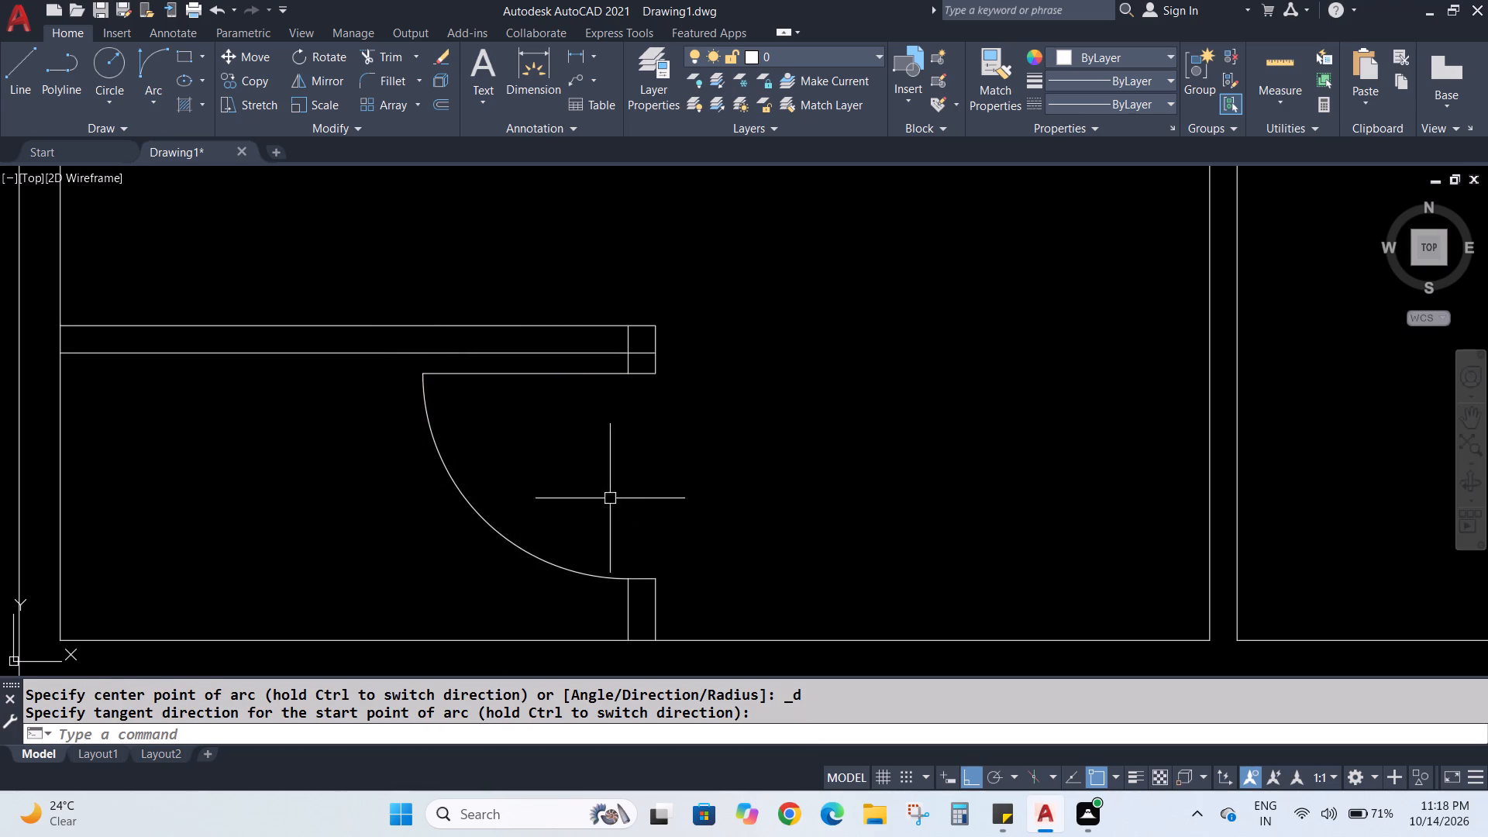
Draw a vertical jamb line across the bottom exterior wall at the lower-left inside corner of the space containing the staircase.
scroll(698, 505, "down", 1)
middle_click_drag(918, 512, 540, 385)
scroll(800, 587, "up", 1)
middle_click_drag(802, 565, 665, 530)
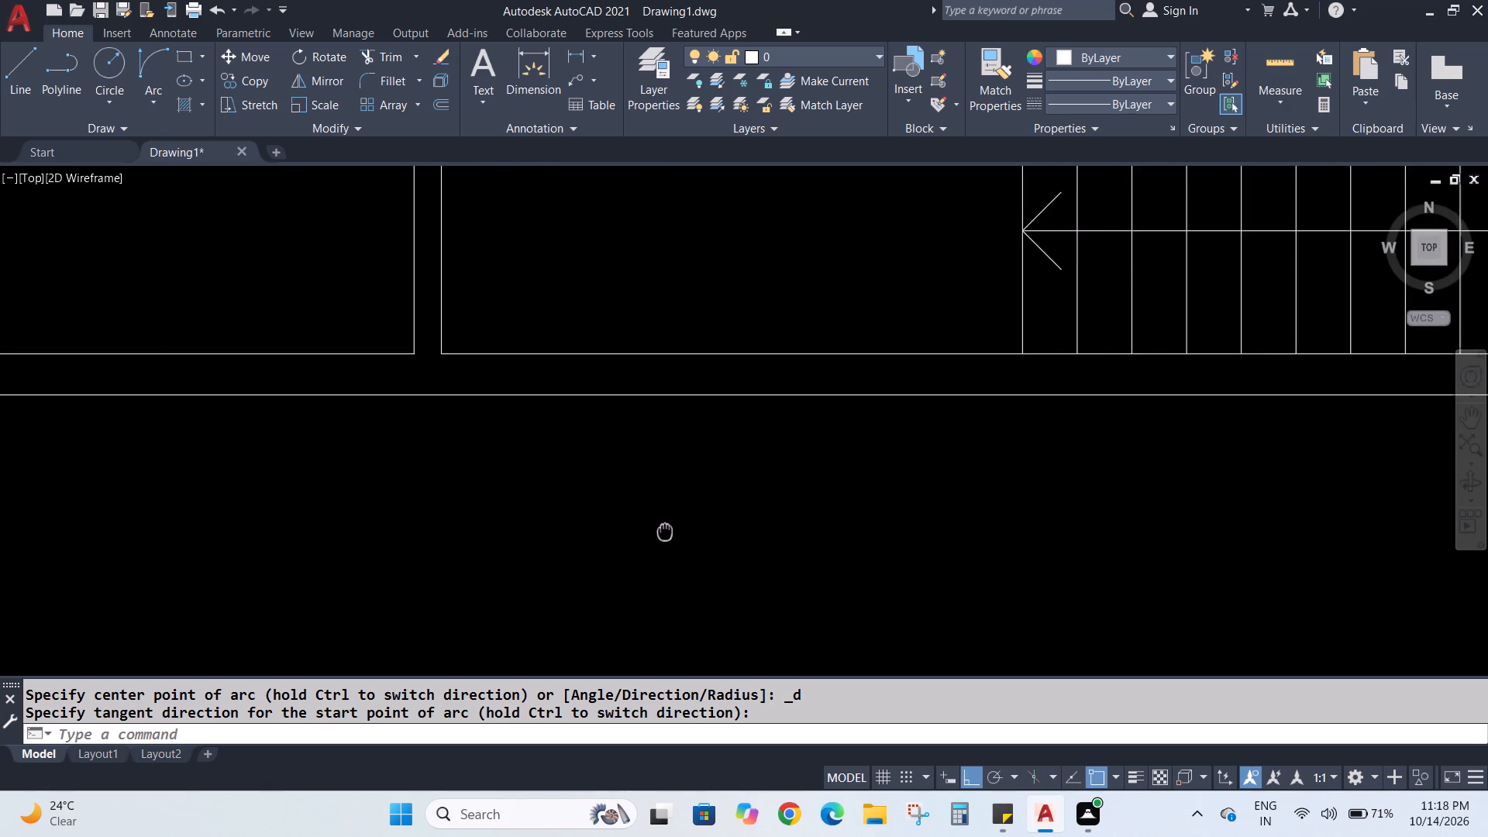
middle_click_drag(665, 530, 643, 545)
middle_click_drag(642, 546, 580, 542)
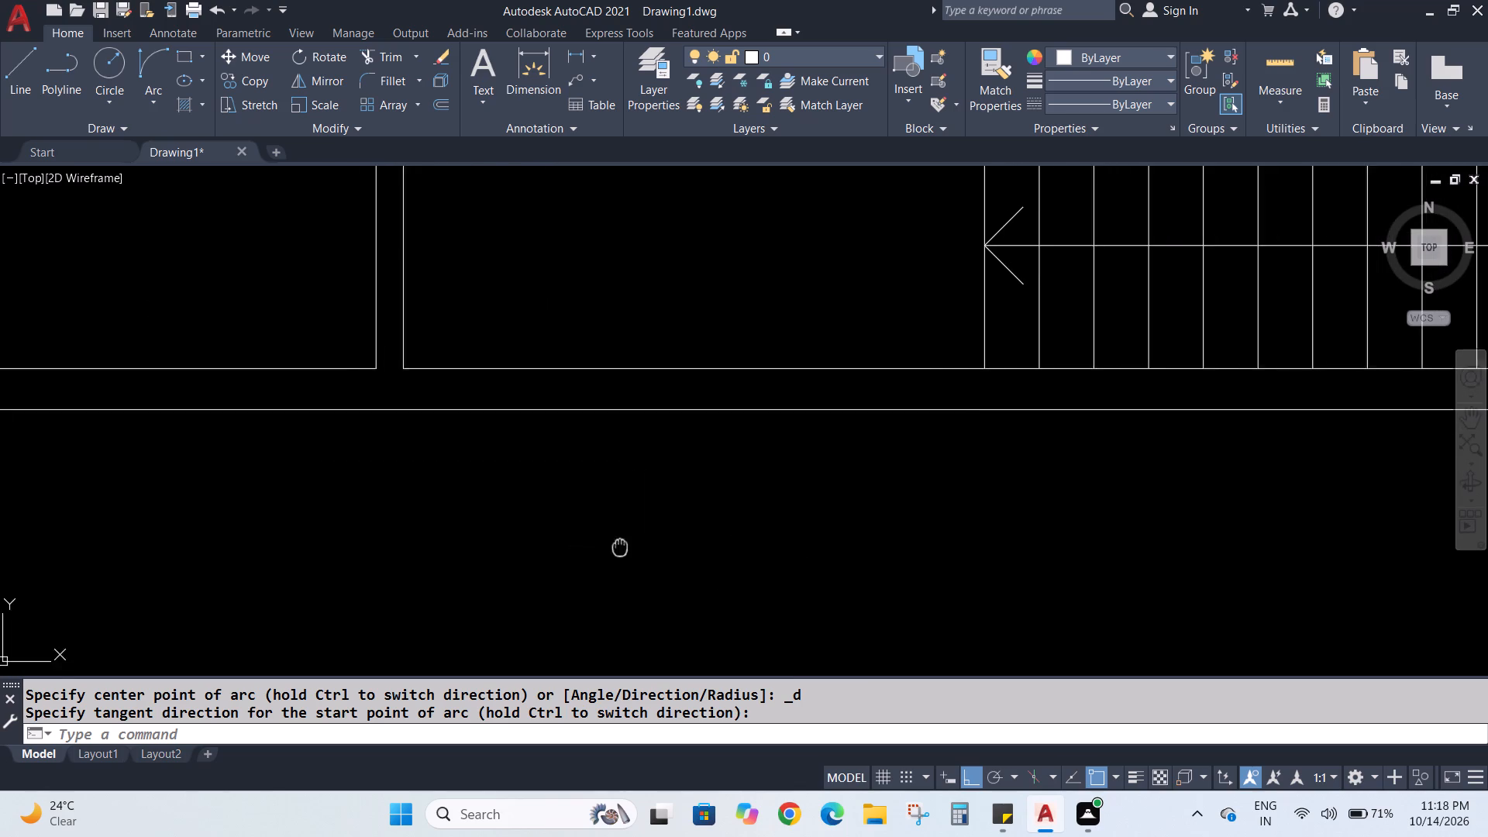
middle_click_drag(580, 542, 547, 555)
middle_click_drag(551, 553, 587, 558)
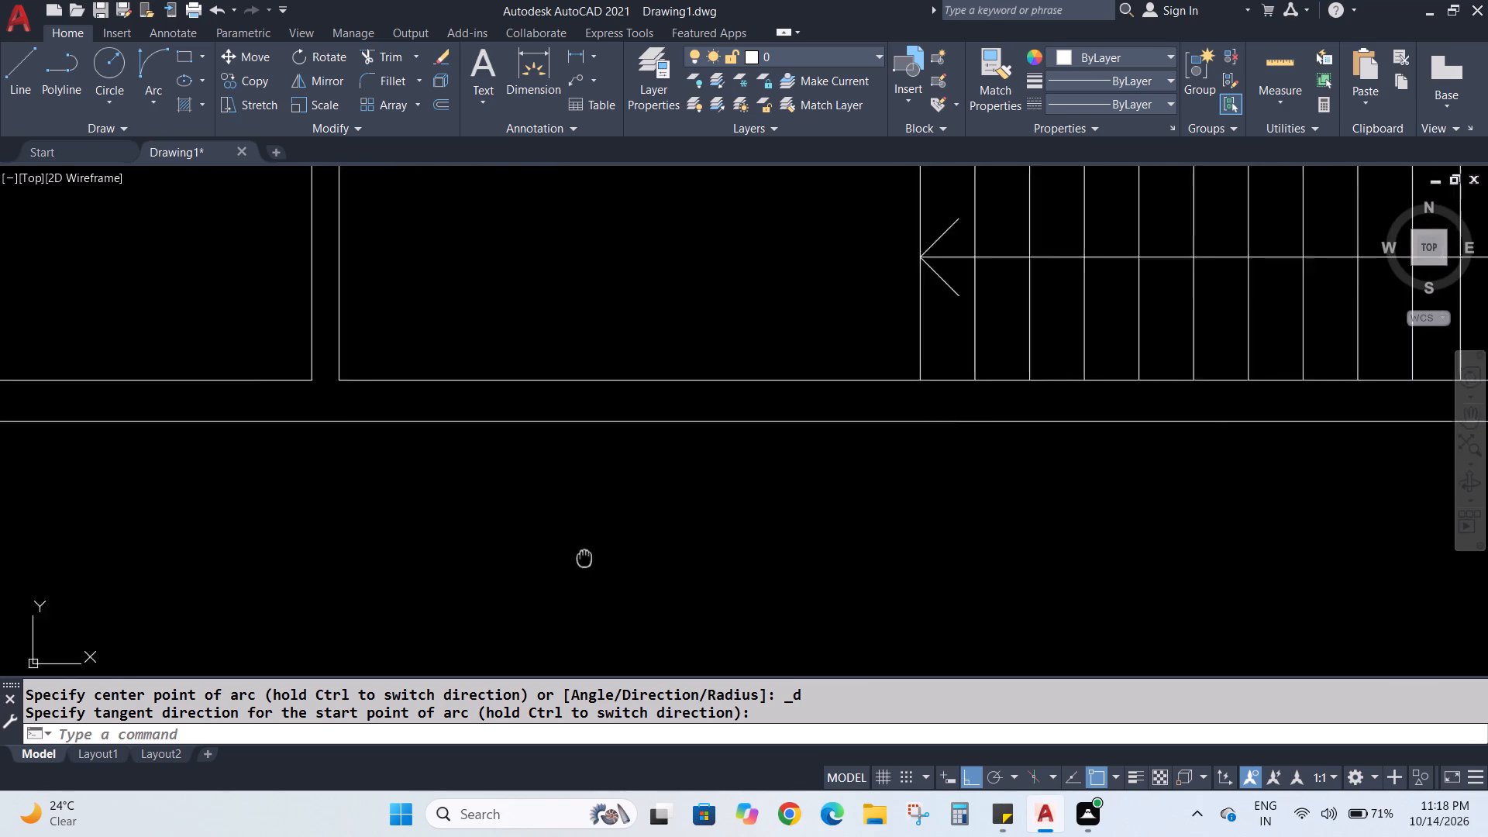
middle_click_drag(587, 558, 604, 571)
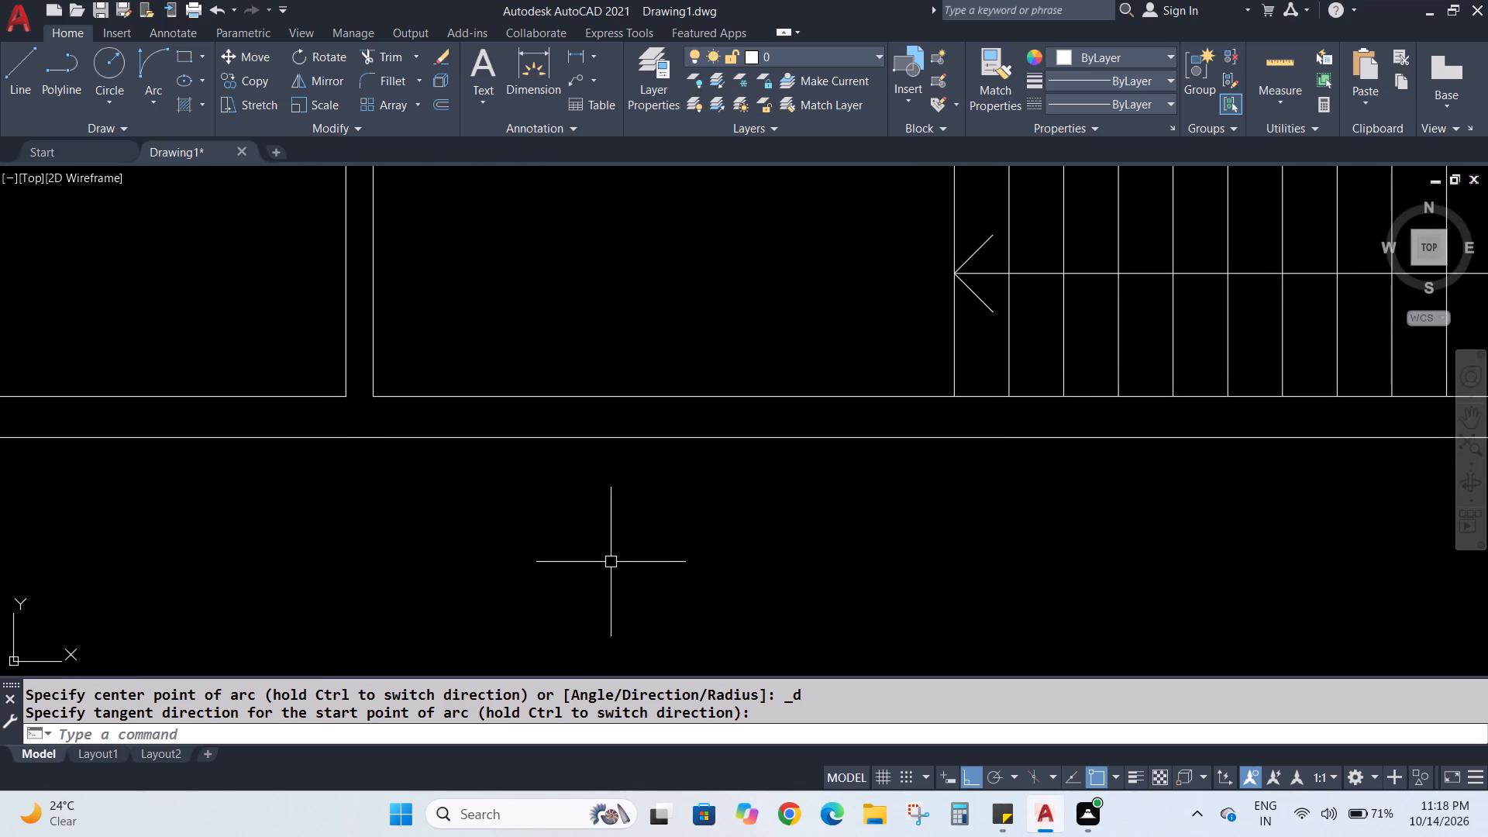
key("Escape")
key("Escape")
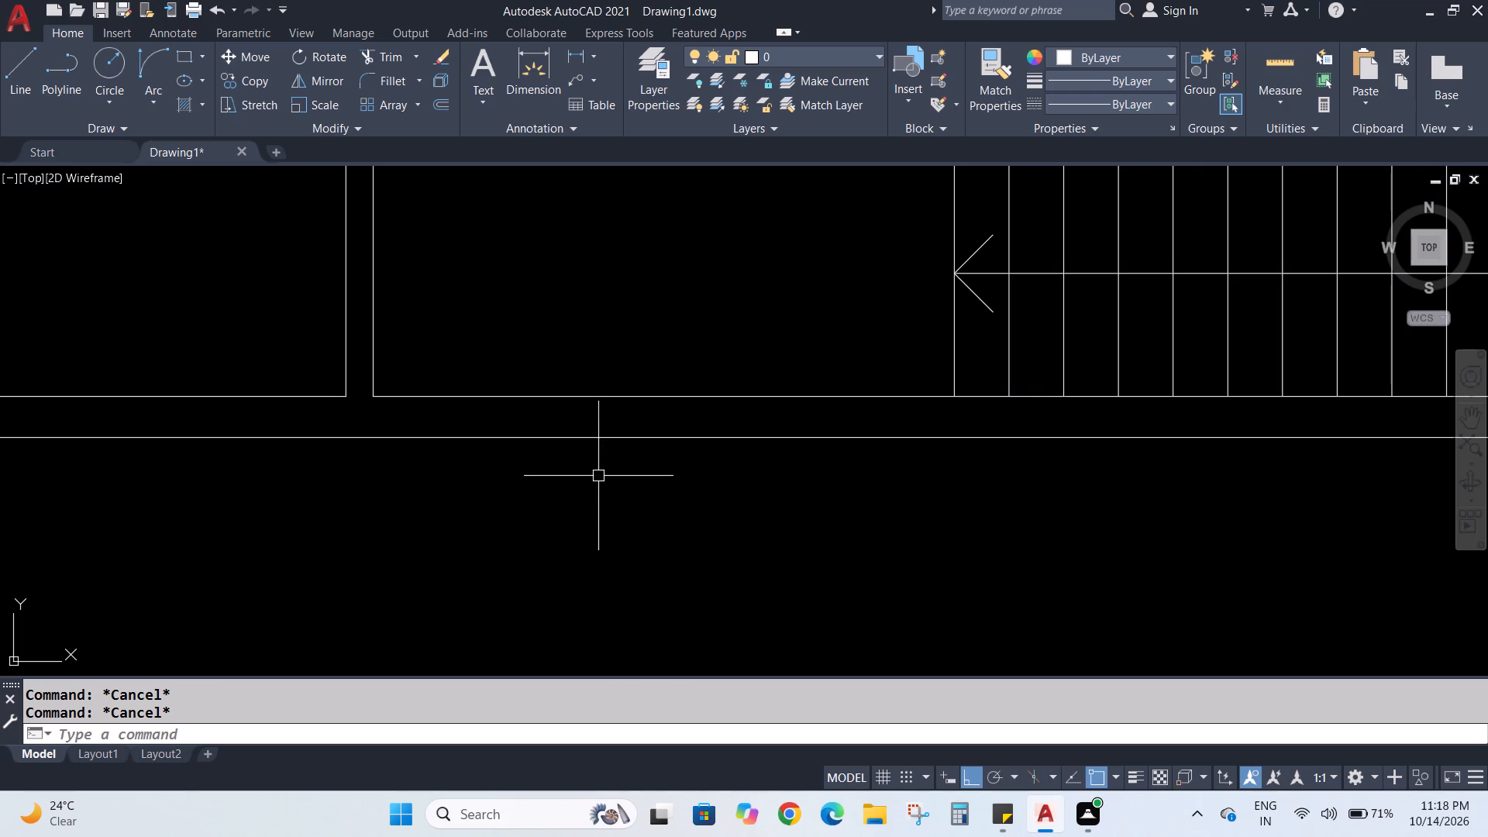
scroll(598, 476, "up", 1)
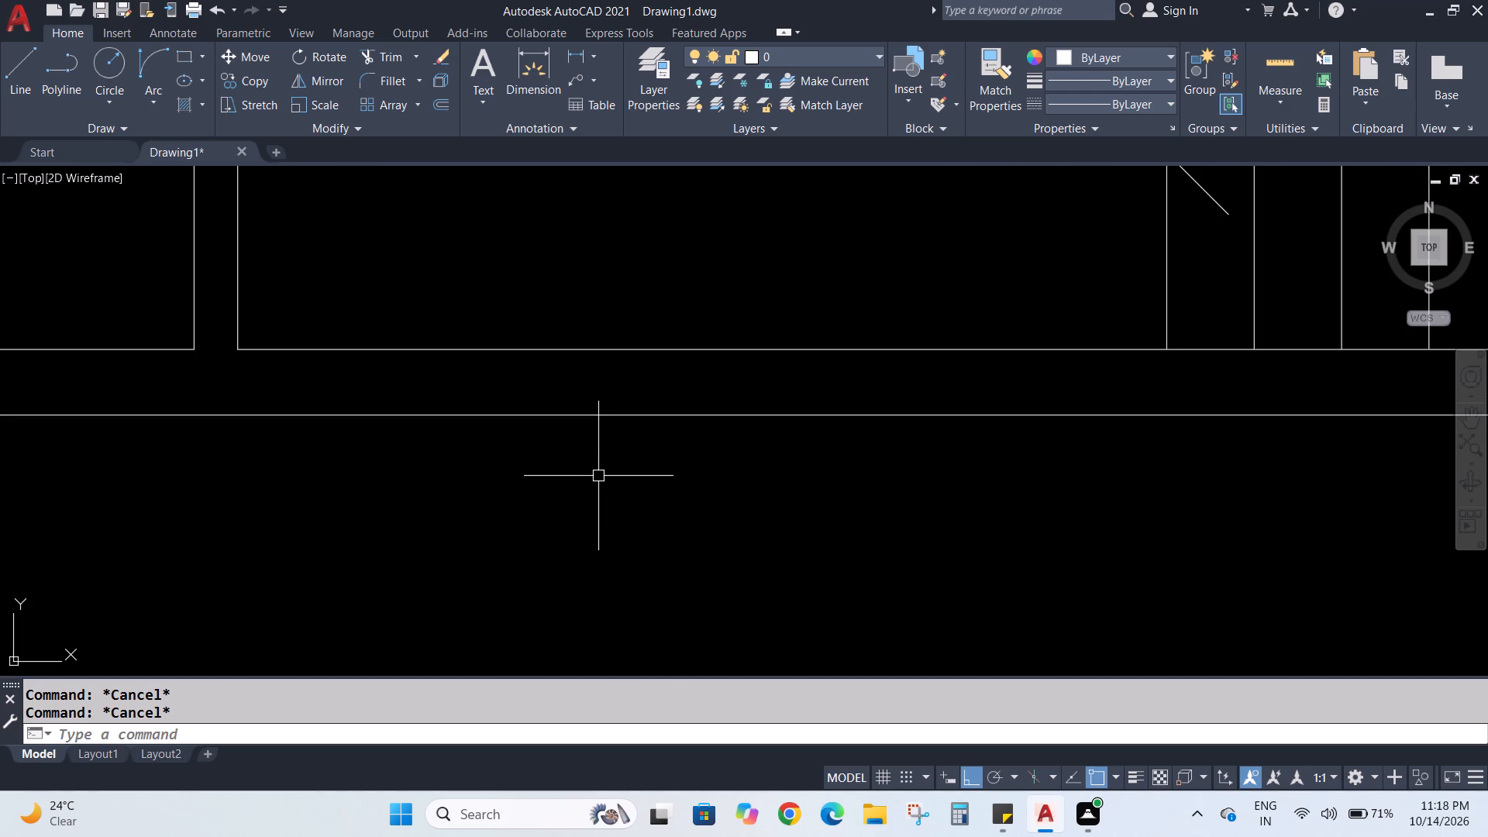
key("l")
key("Return")
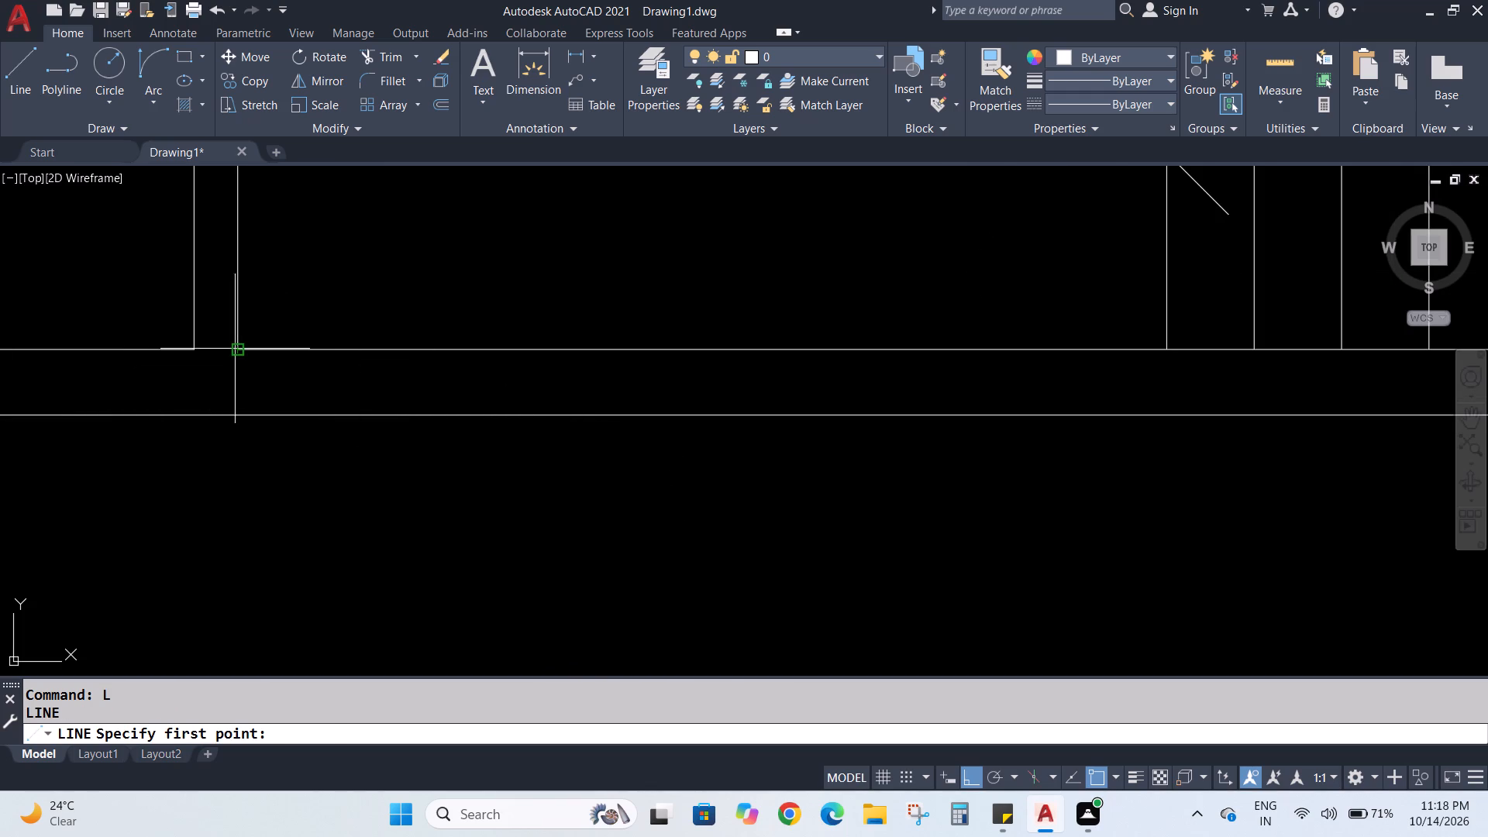
left_click(235, 349)
left_click(236, 418)
key("Escape")
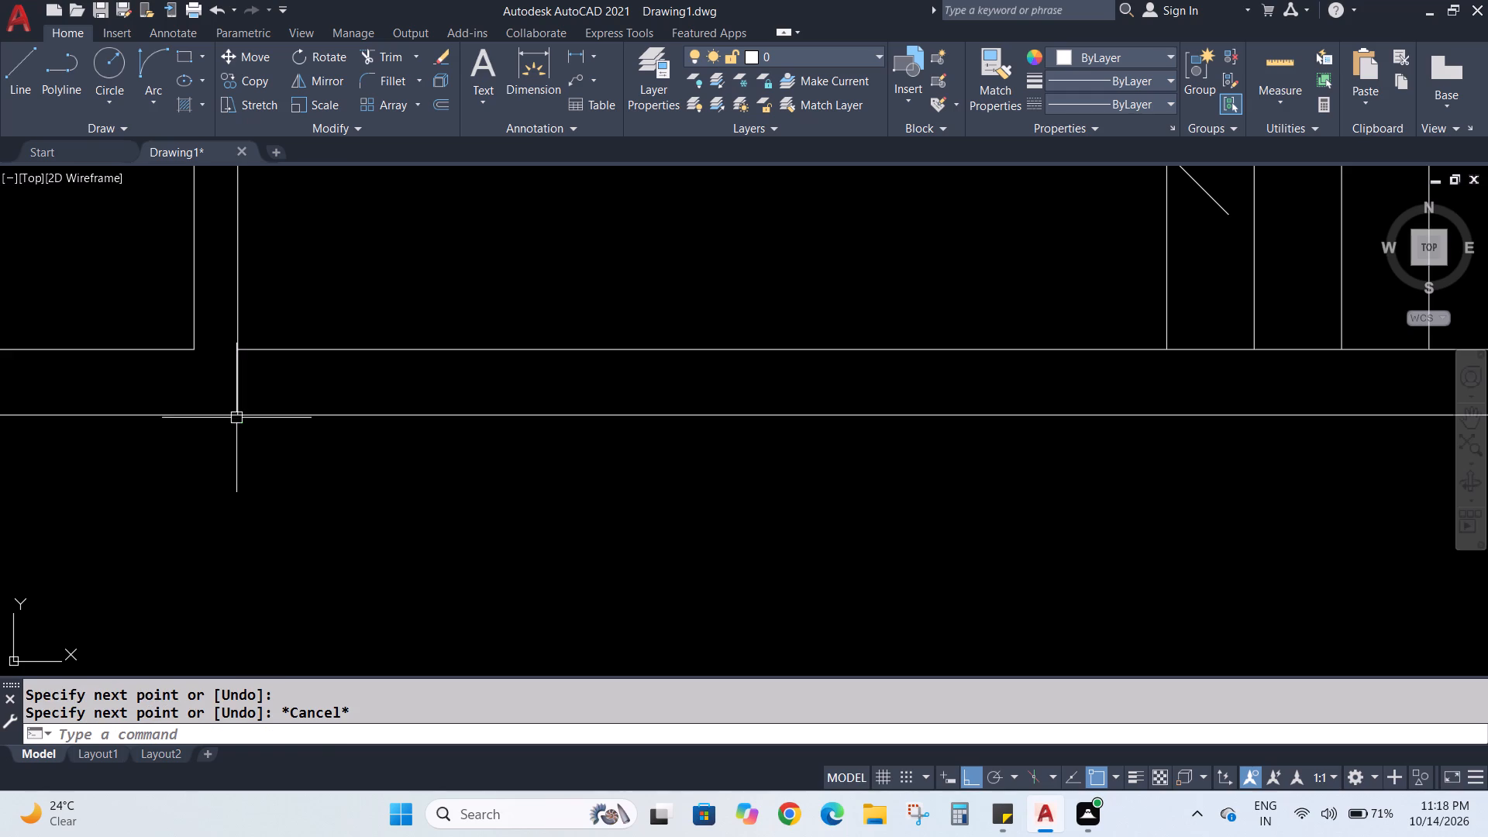
Offset the new jamb line in the bottom exterior wall 5' to the right, toward the staircase.
key("o")
key("Return")
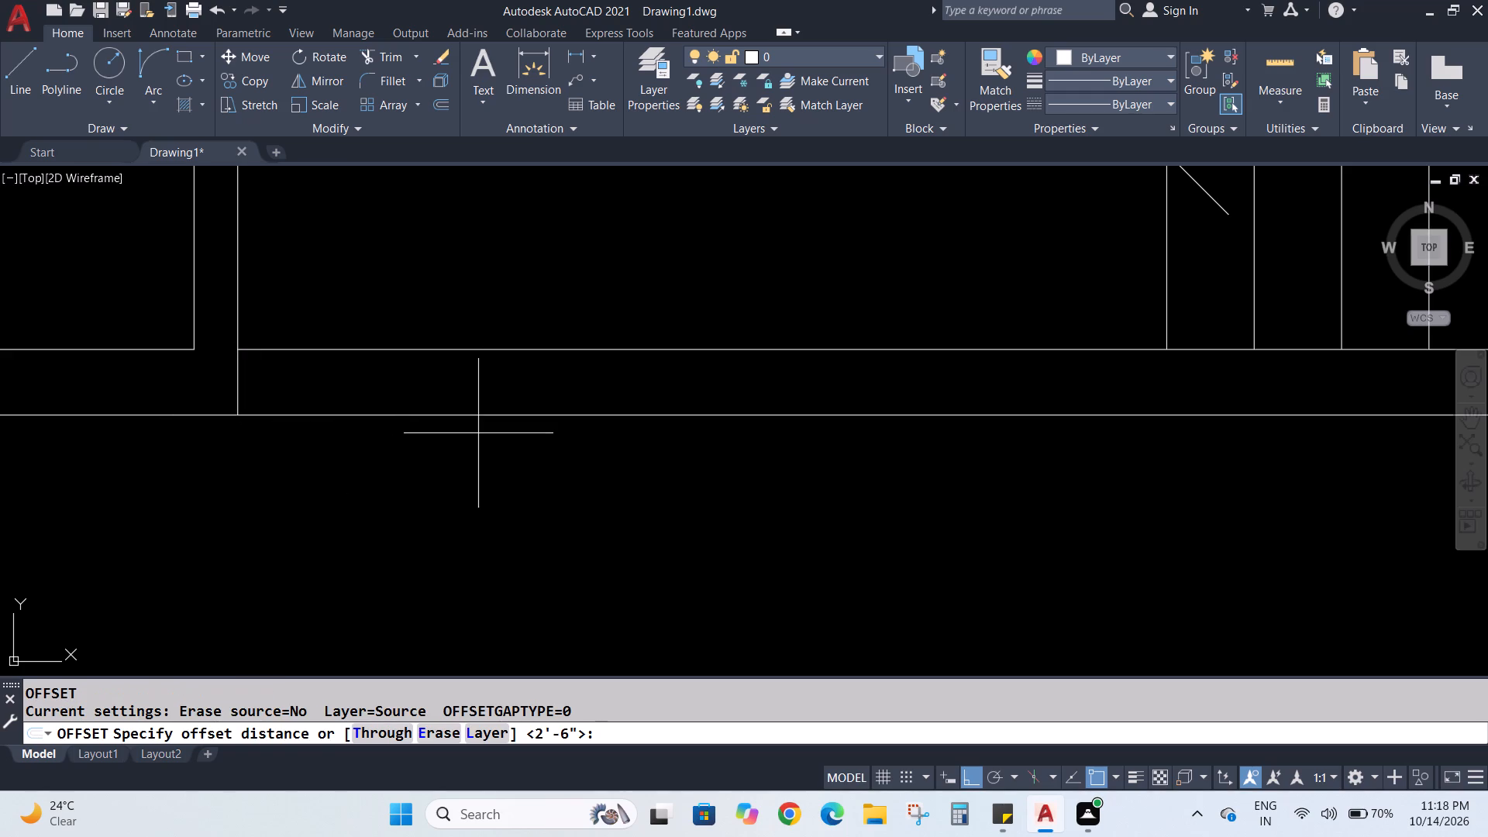
key("5")
key("apostrophe")
key("Return")
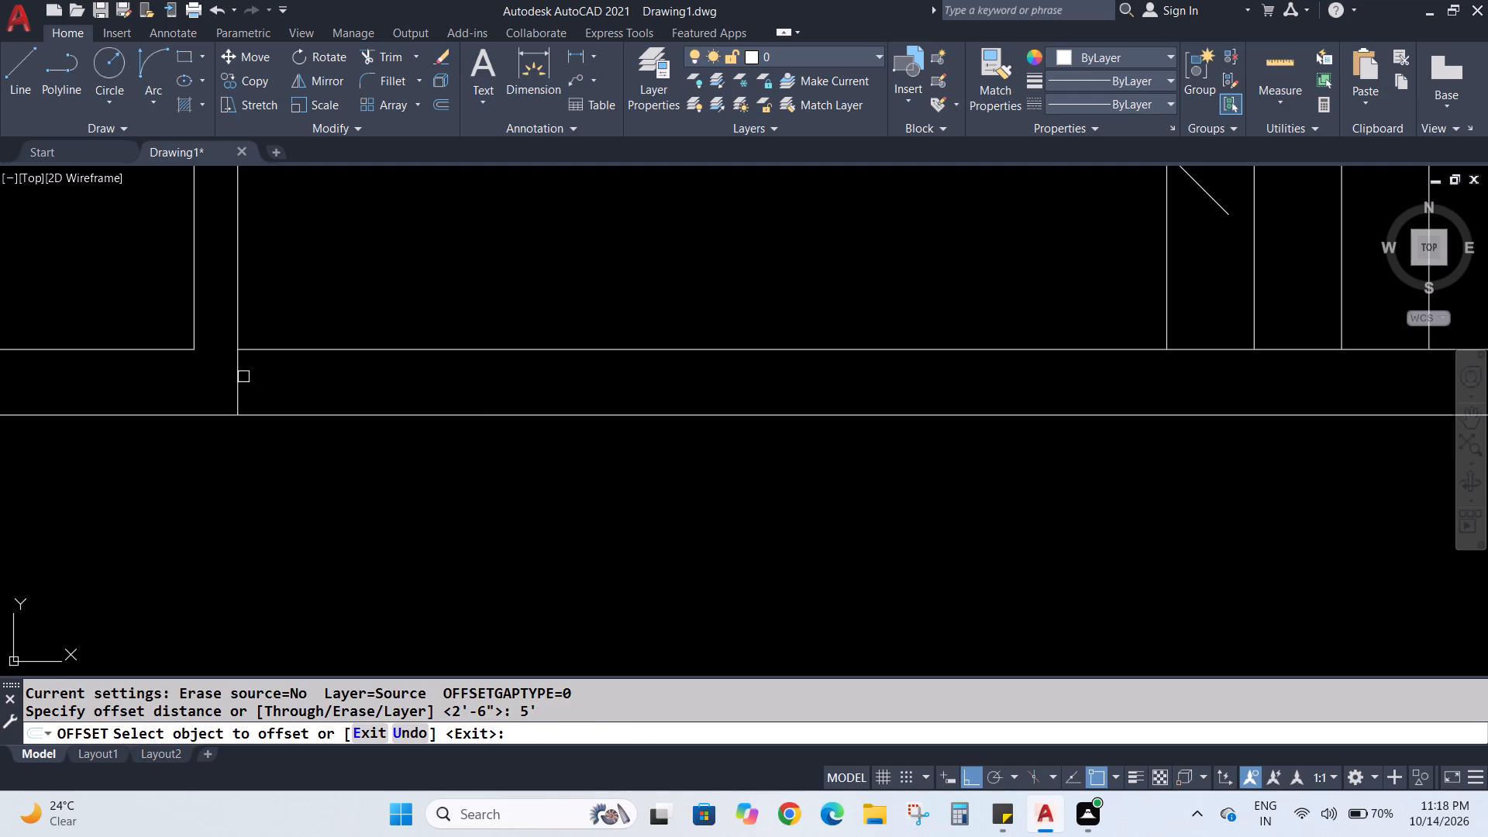
left_click(241, 377)
left_click(516, 393)
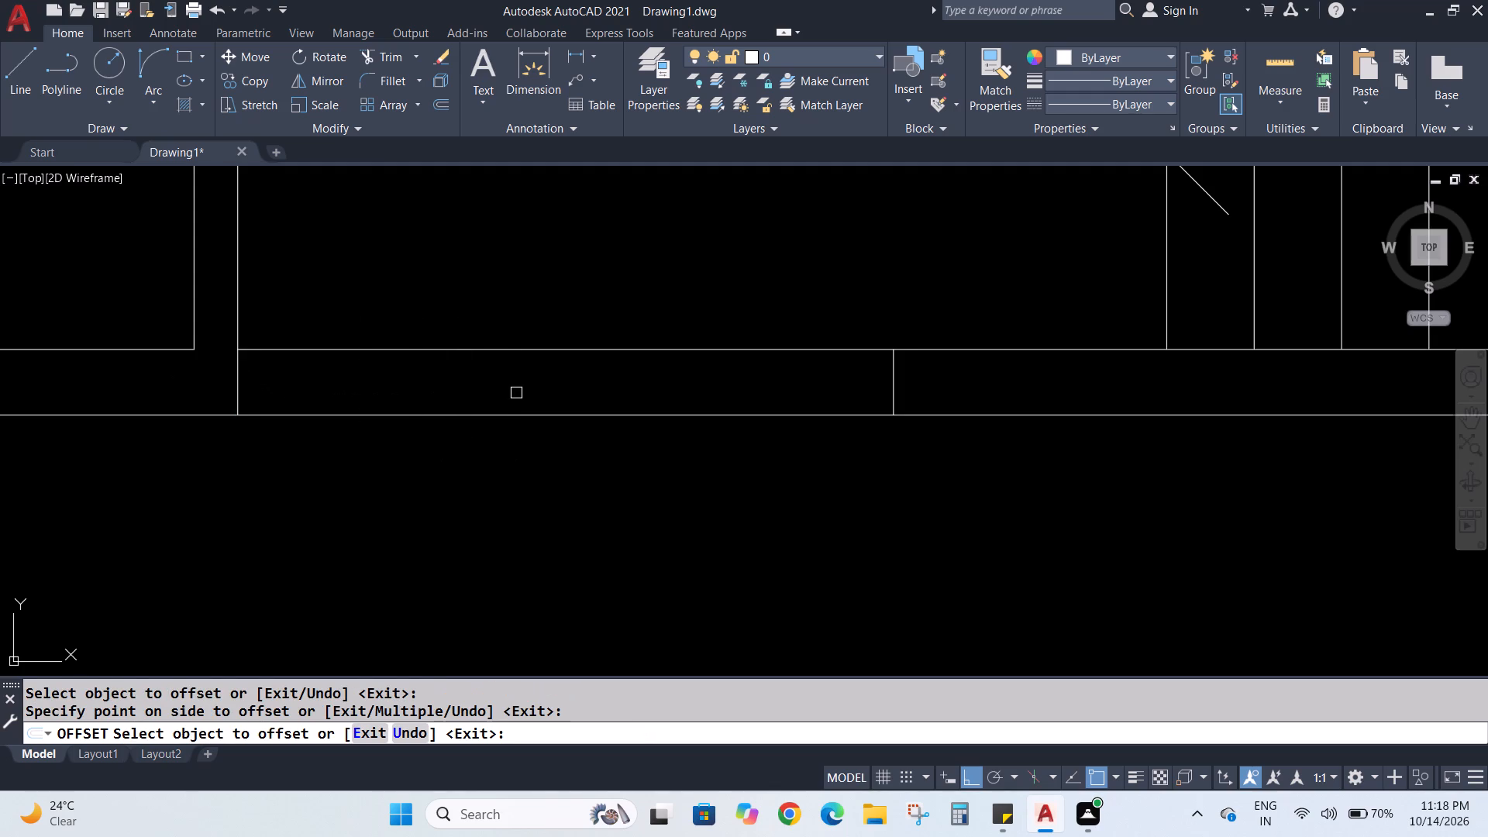
key("1")
key("BackSpace")
key("Escape")
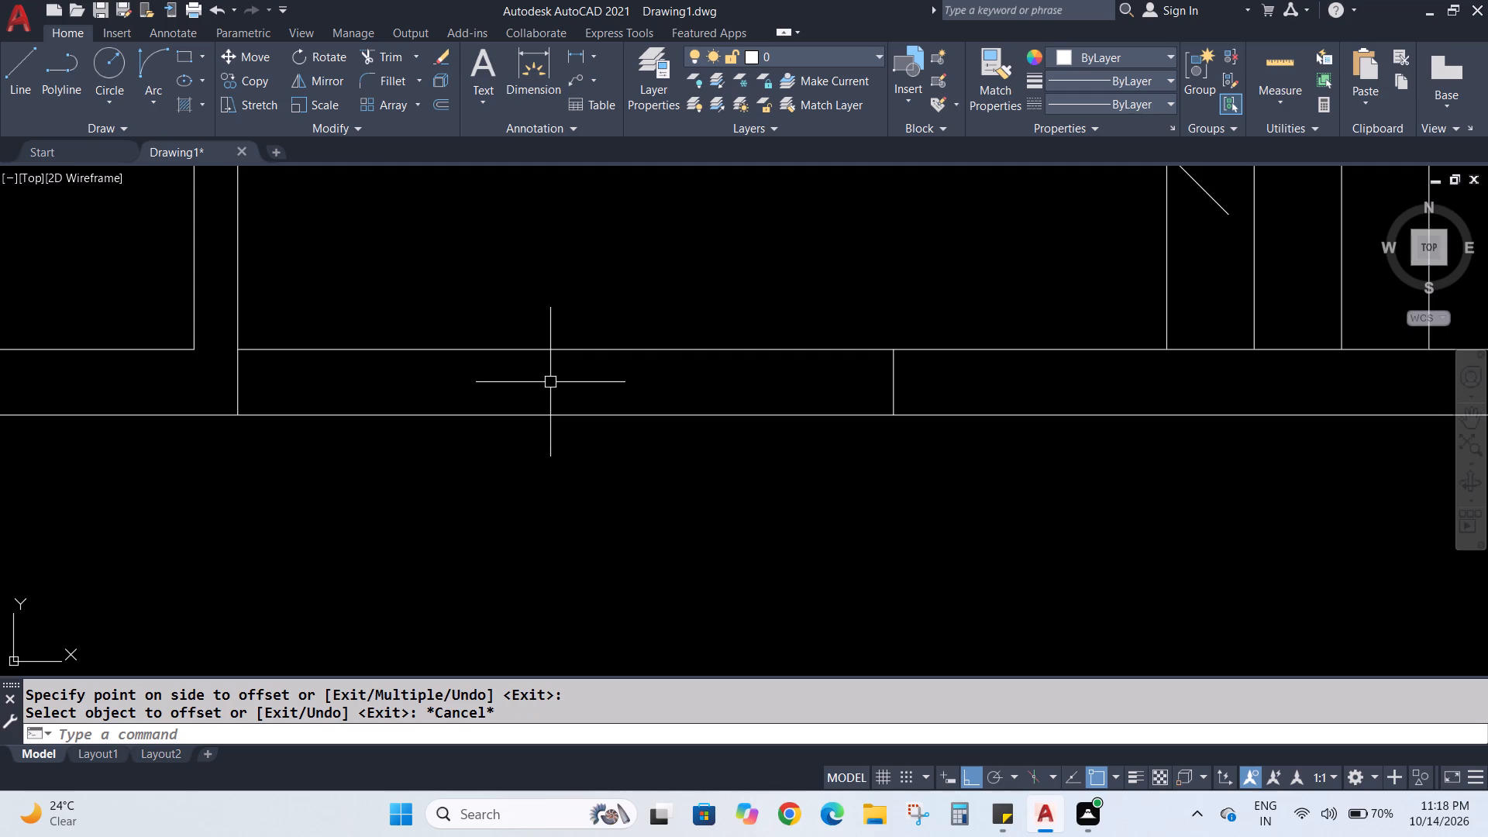
Trim only the inner line of the bottom exterior wall between the two jamb lines, keeping the outer line.
type("TR")
key("Return")
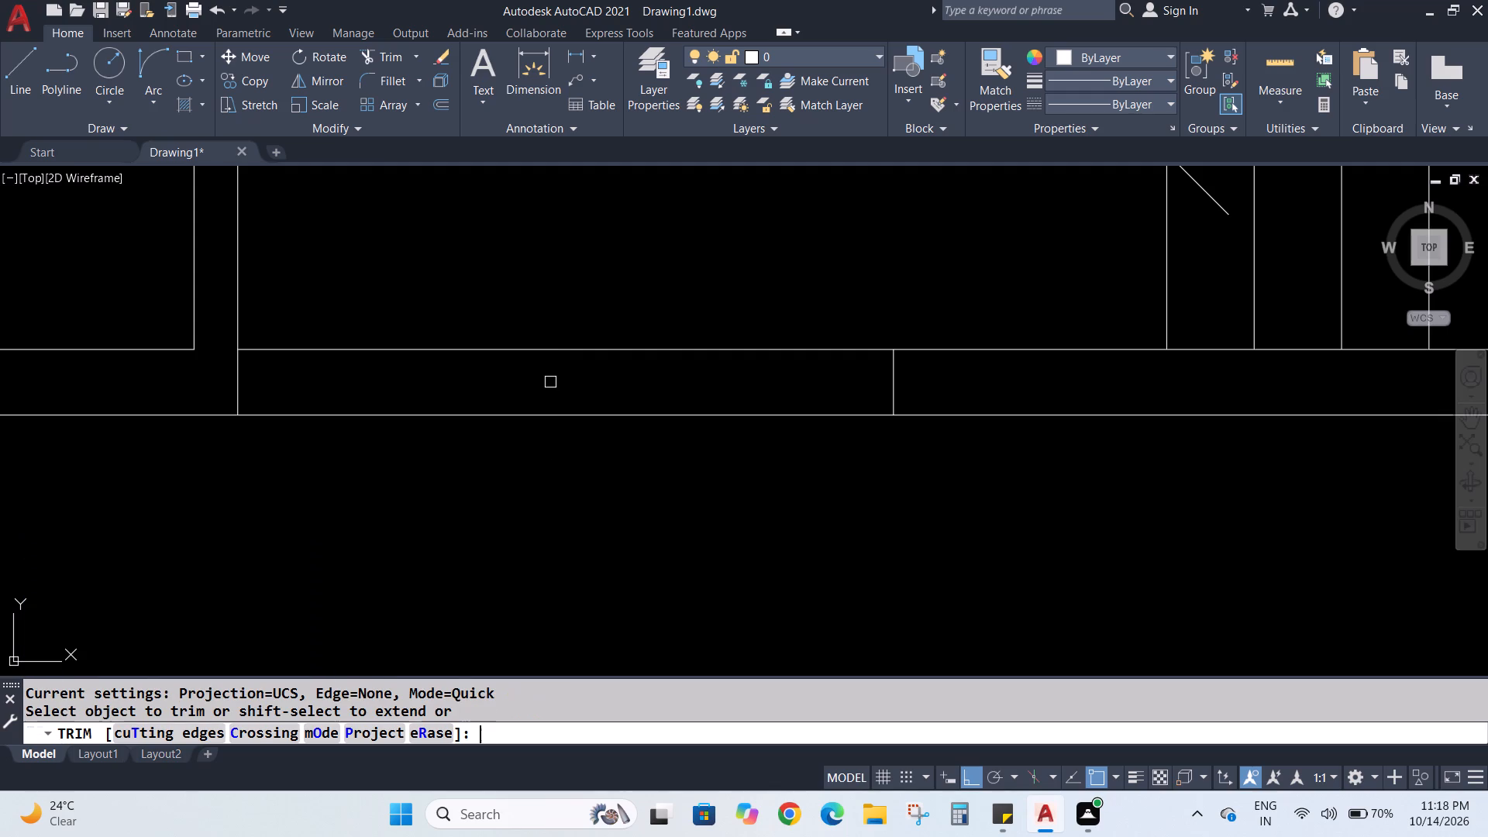
left_click_drag(619, 291, 533, 574)
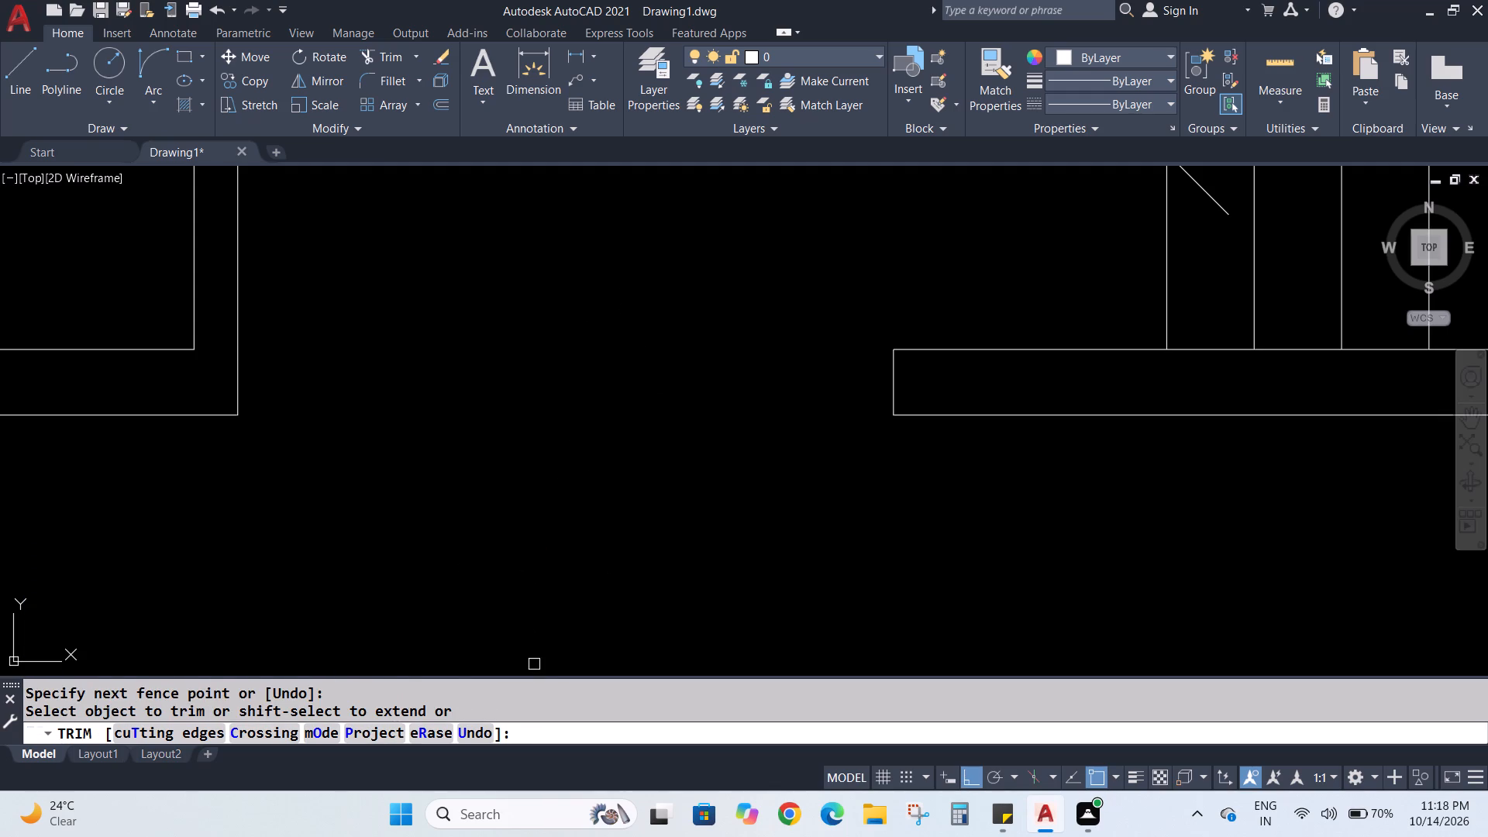
key("ctrl+z")
left_click(608, 351)
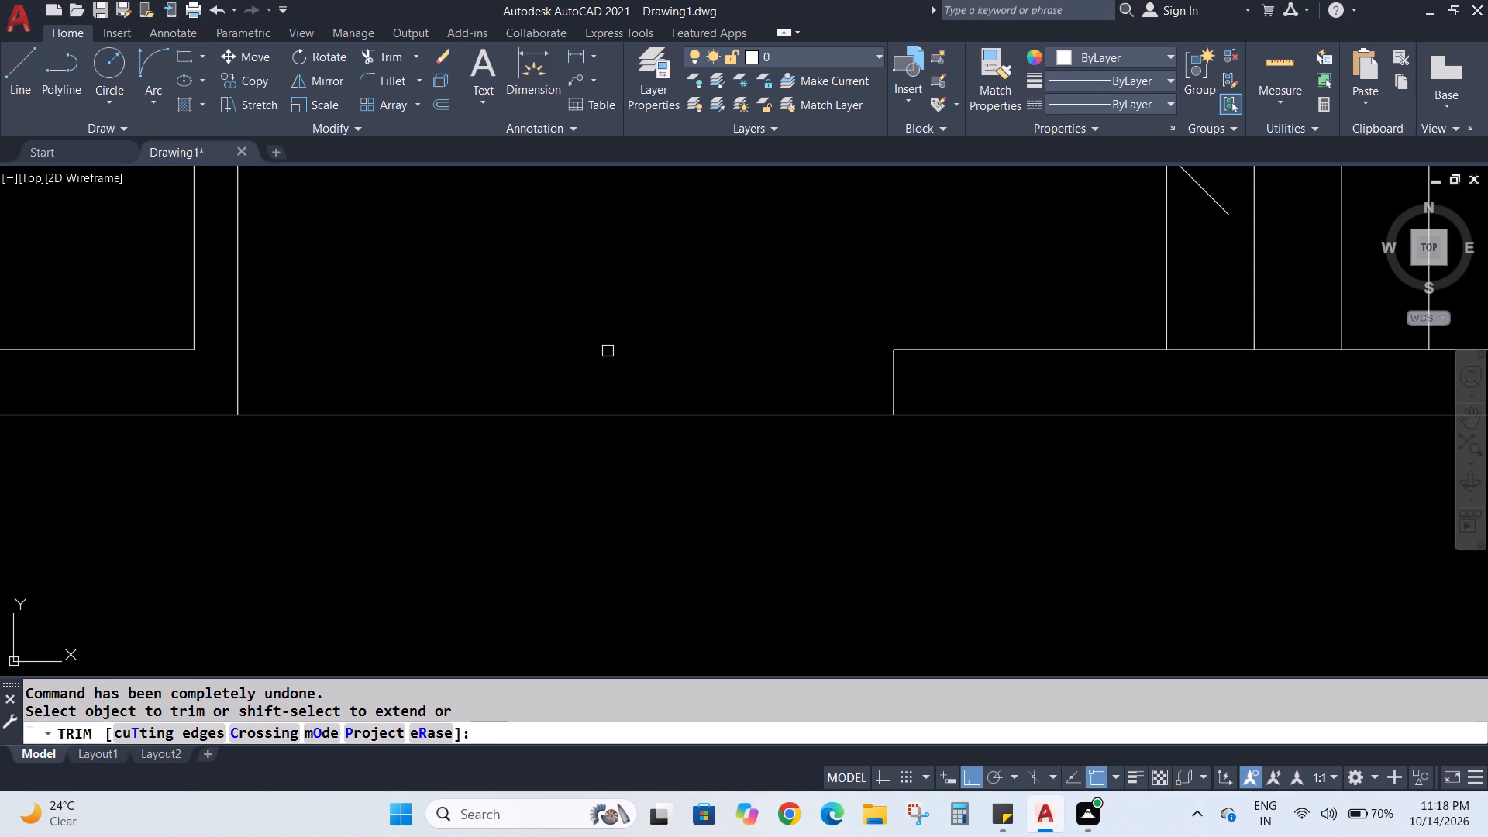
key("Escape")
key("Escape")
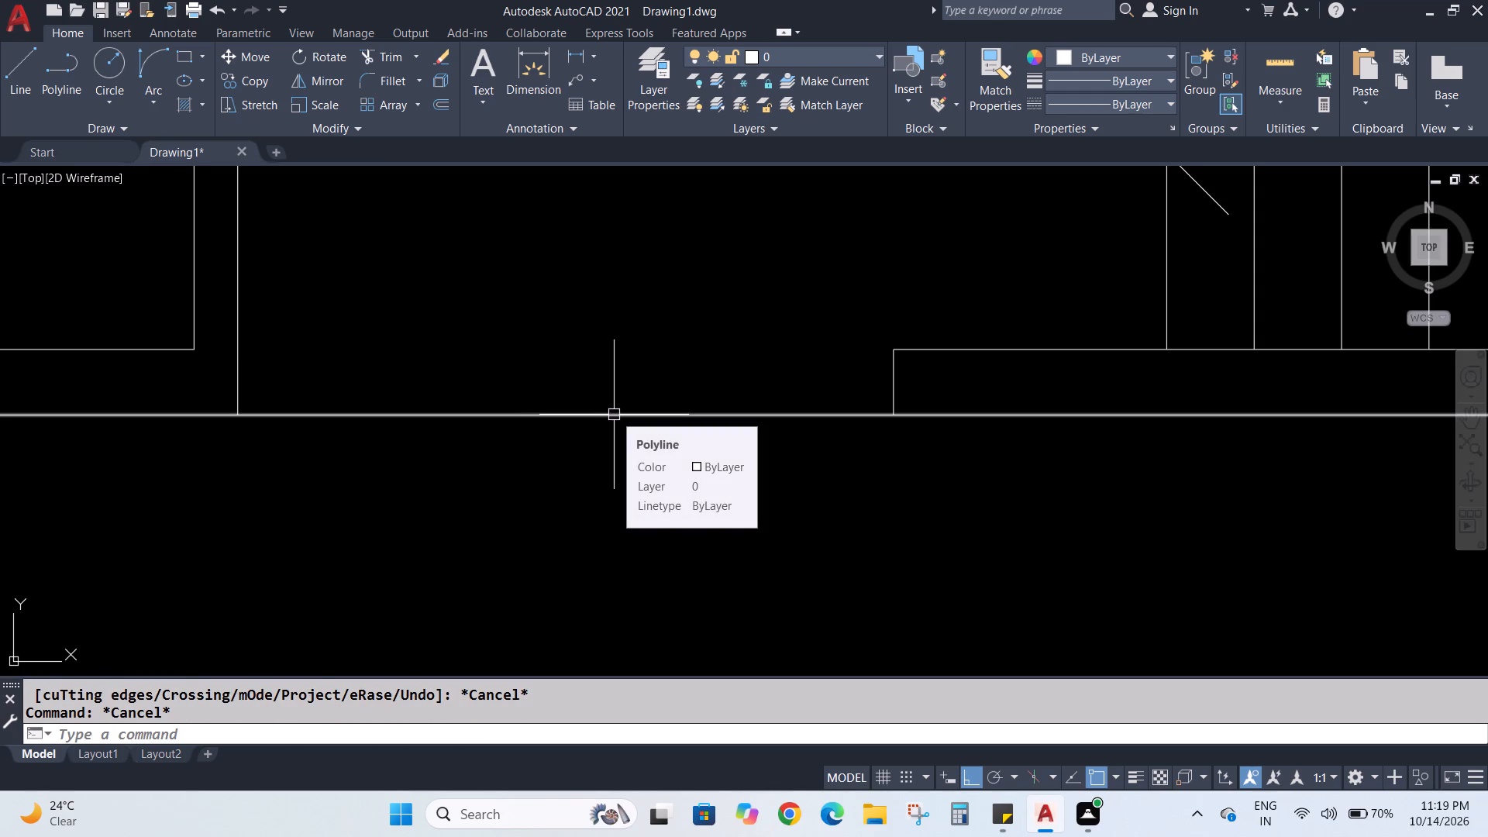
Offset the plan's outer wall polyline 6" outward, below the bottom exterior wall.
key("o")
key("Return")
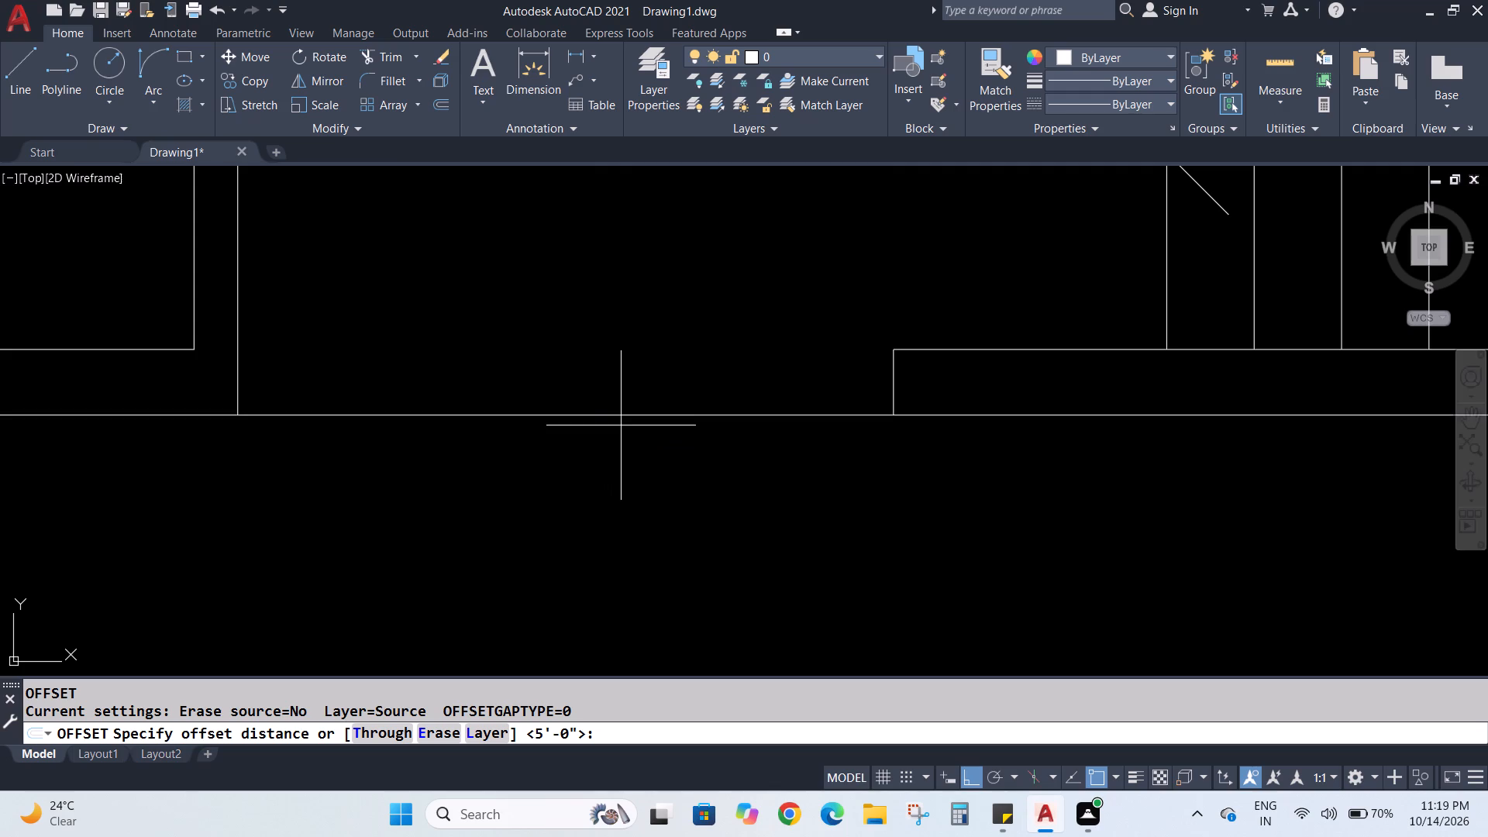
key("6")
key("shift+quotedbl")
key("Return")
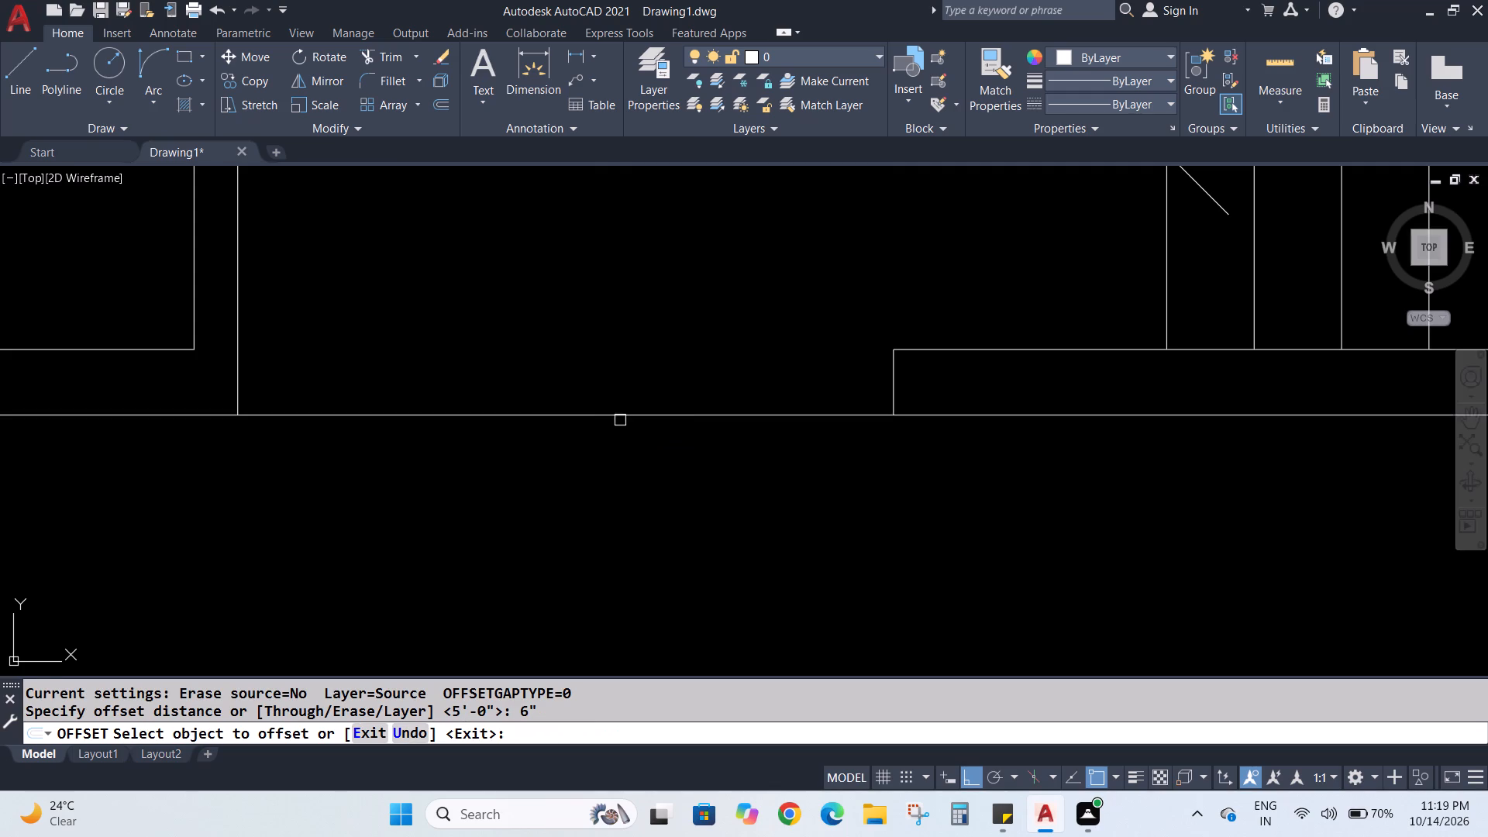
left_click(563, 416)
left_click(555, 460)
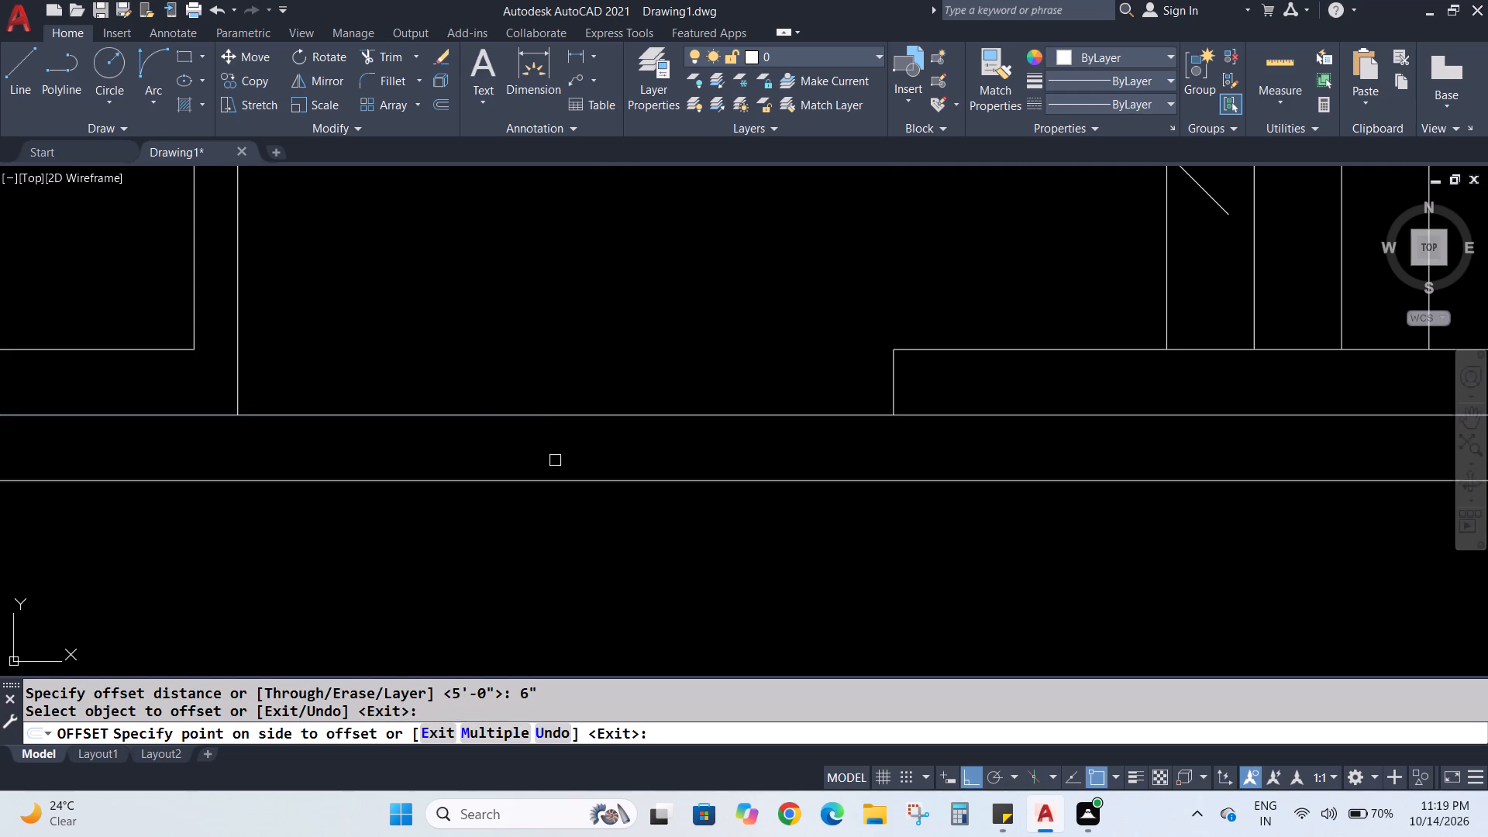
Offset the new outer outline another 6" outward, below the bottom exterior wall.
left_click(550, 484)
left_click(531, 562)
key("Escape")
key("Escape")
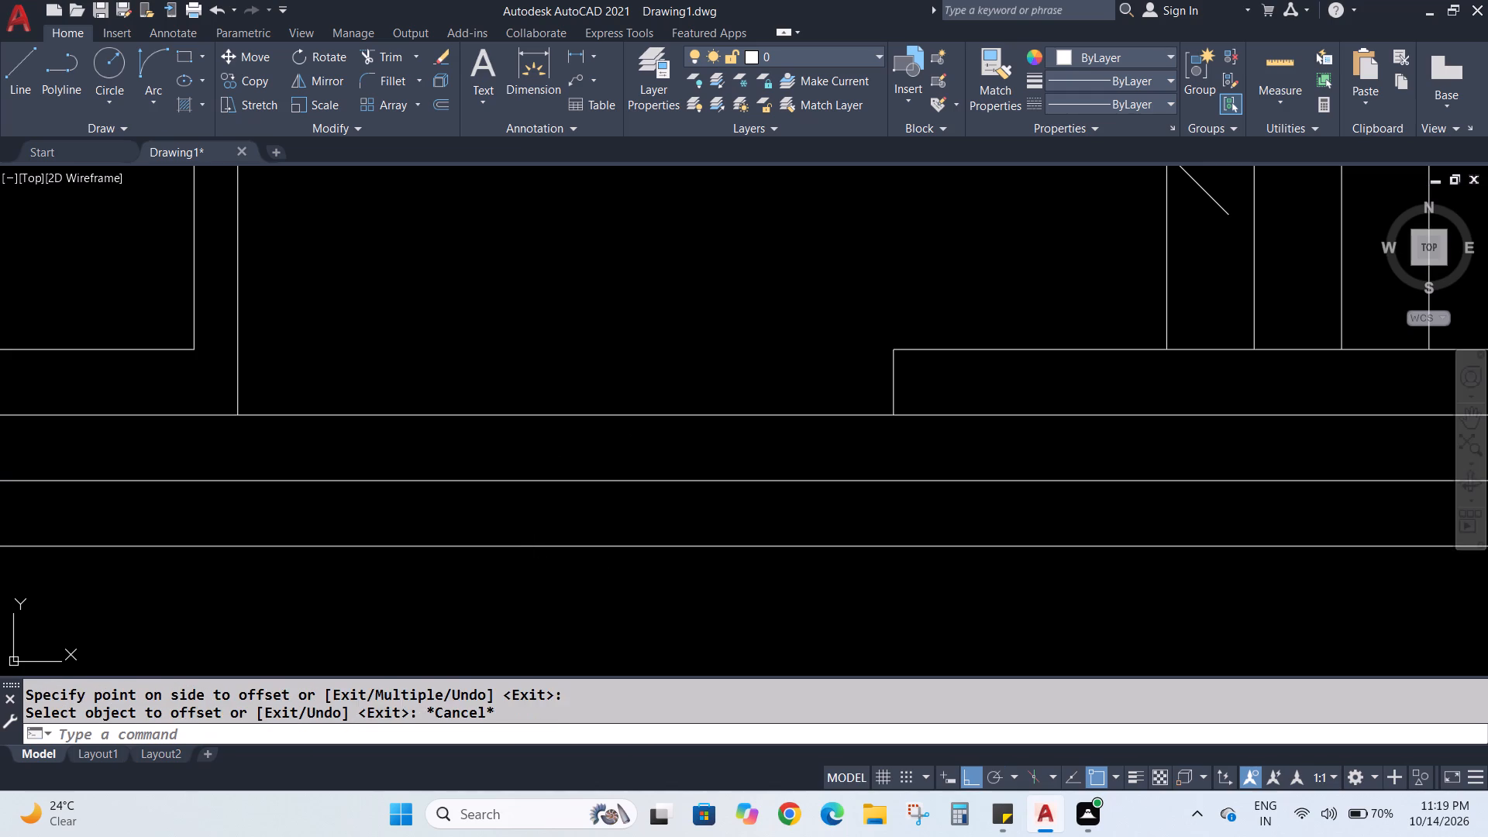
Extend both entrance jamb lines down through the first offset line to the outermost offset line.
type("EX")
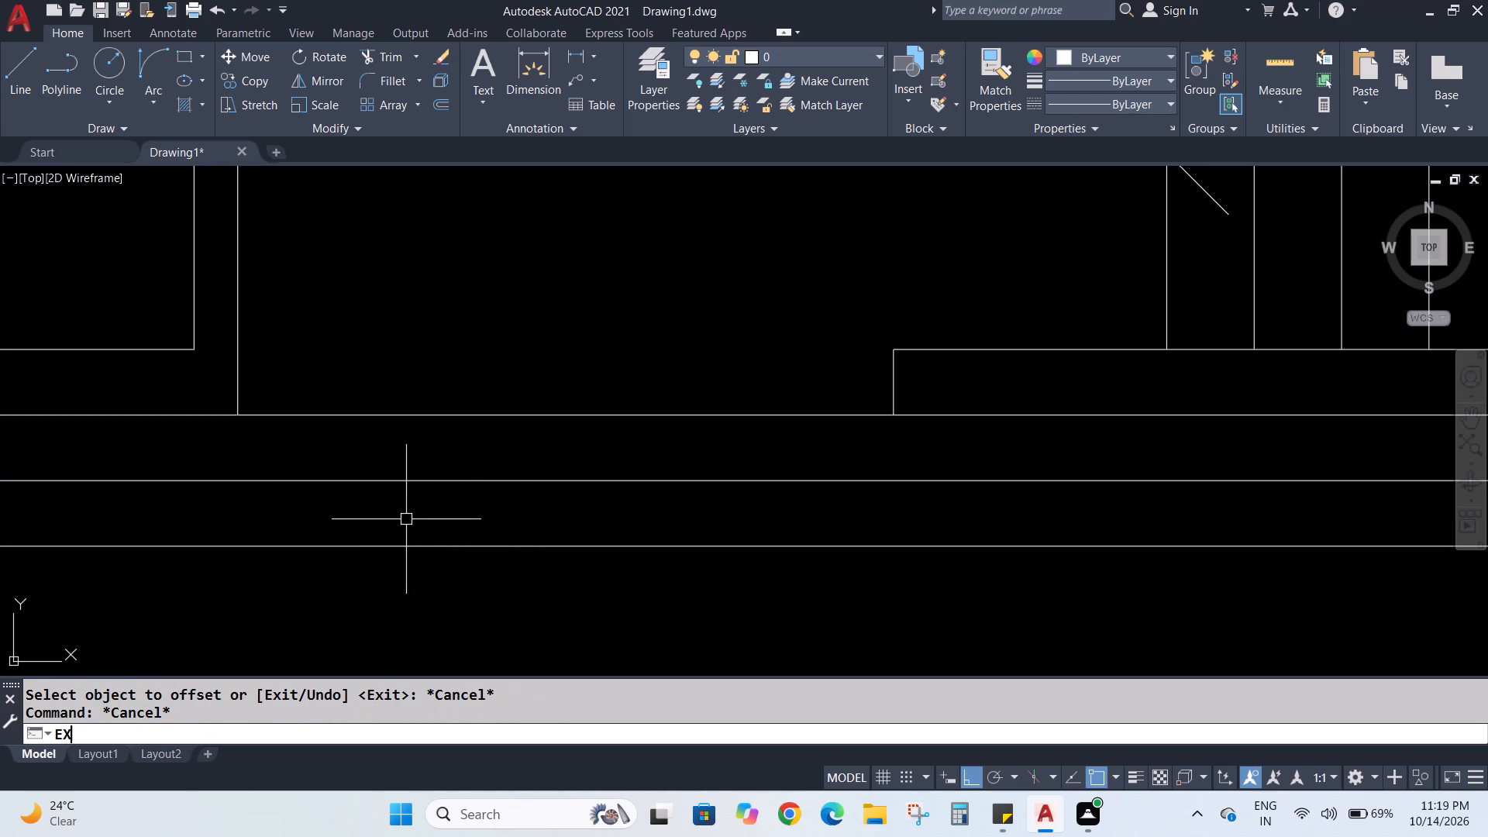
key("Return")
left_click(236, 395)
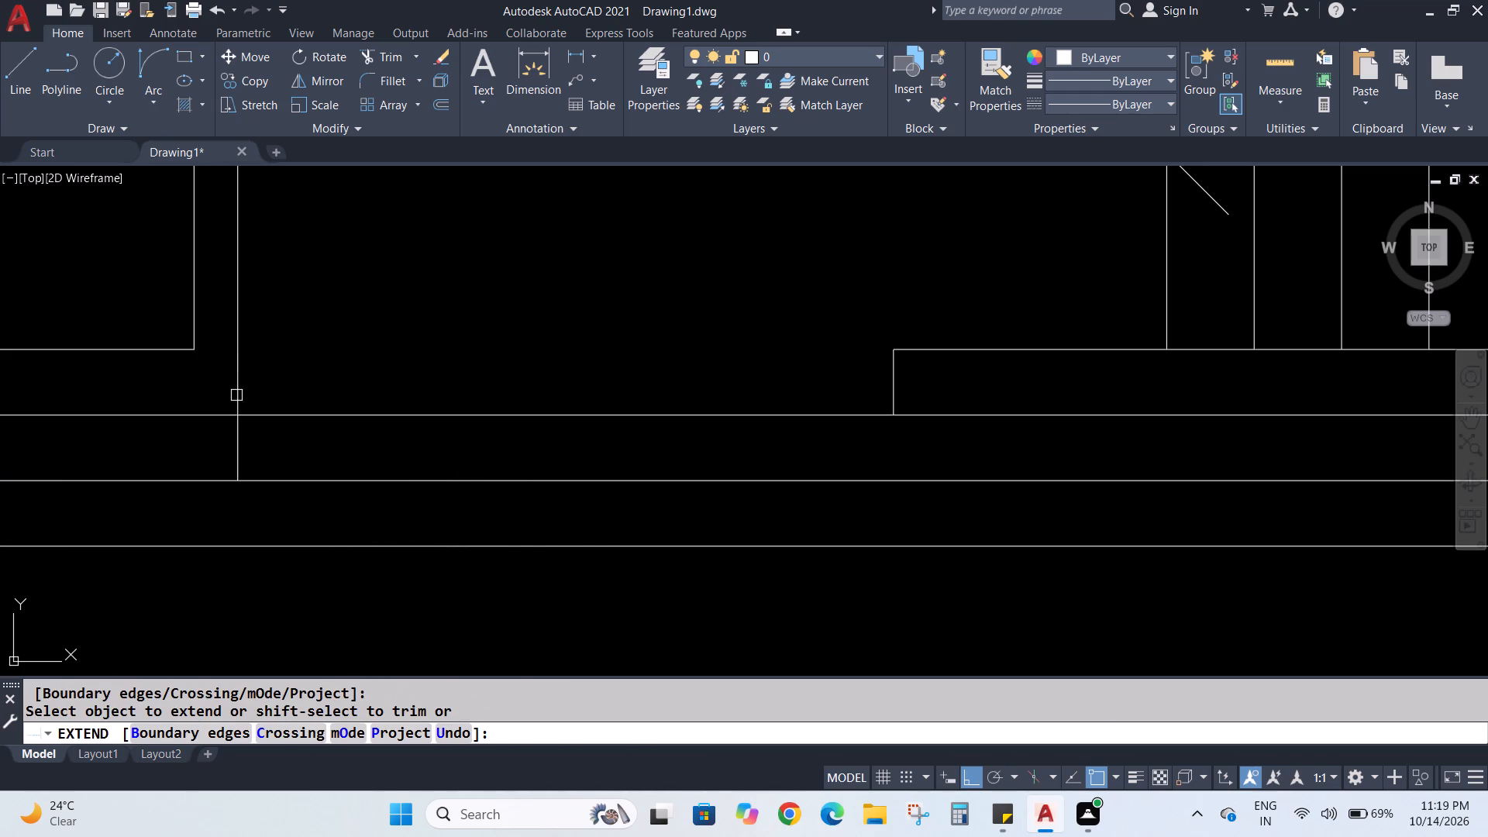
left_click(235, 442)
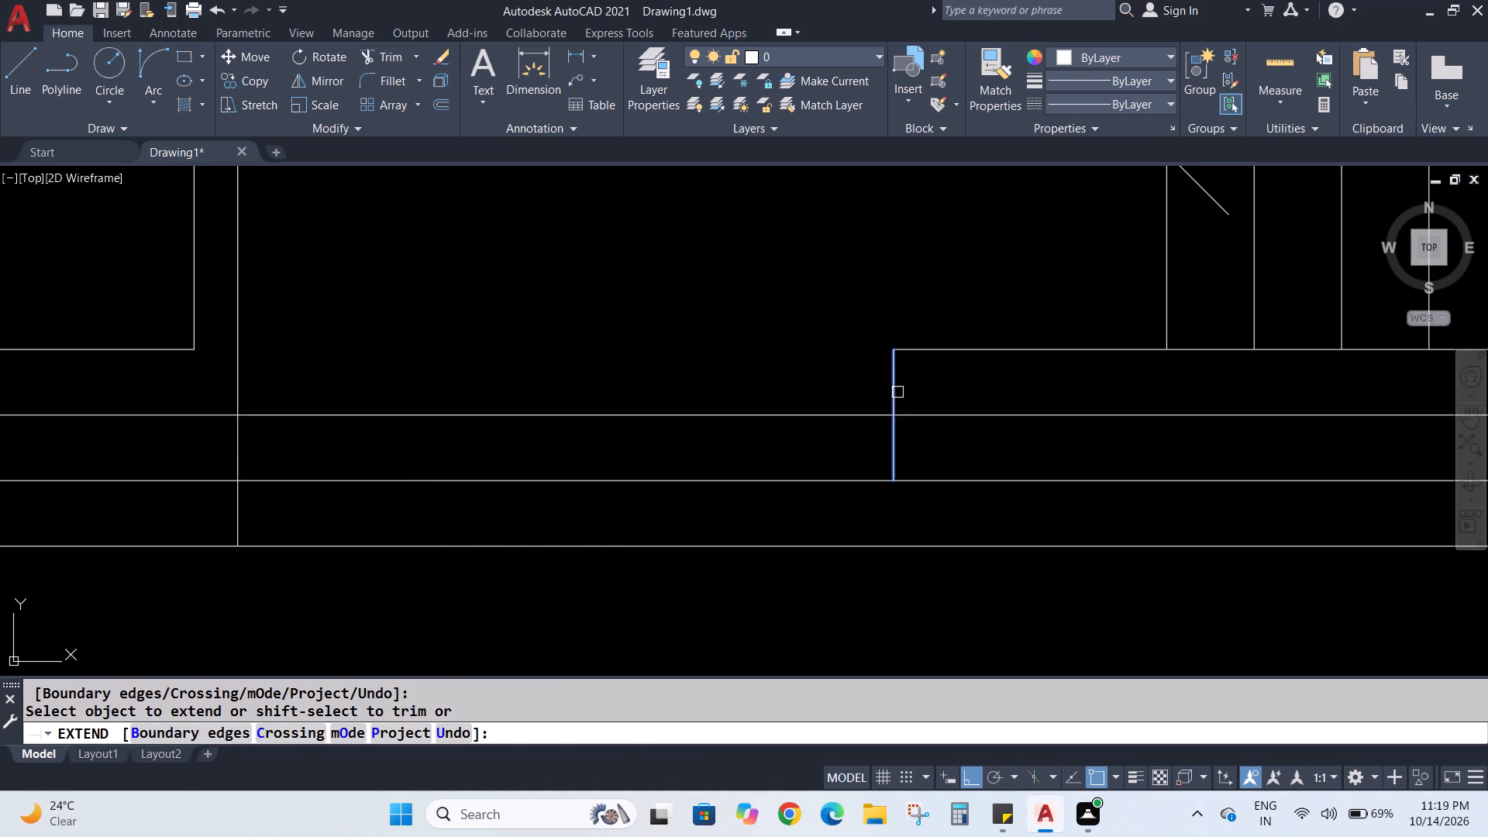
left_click(893, 393)
left_click(891, 446)
key("Escape")
key("Escape")
Trim both offset lines outside the two entrance jamb lines, leaving two entrance steps between them.
type("TR")
key("Return")
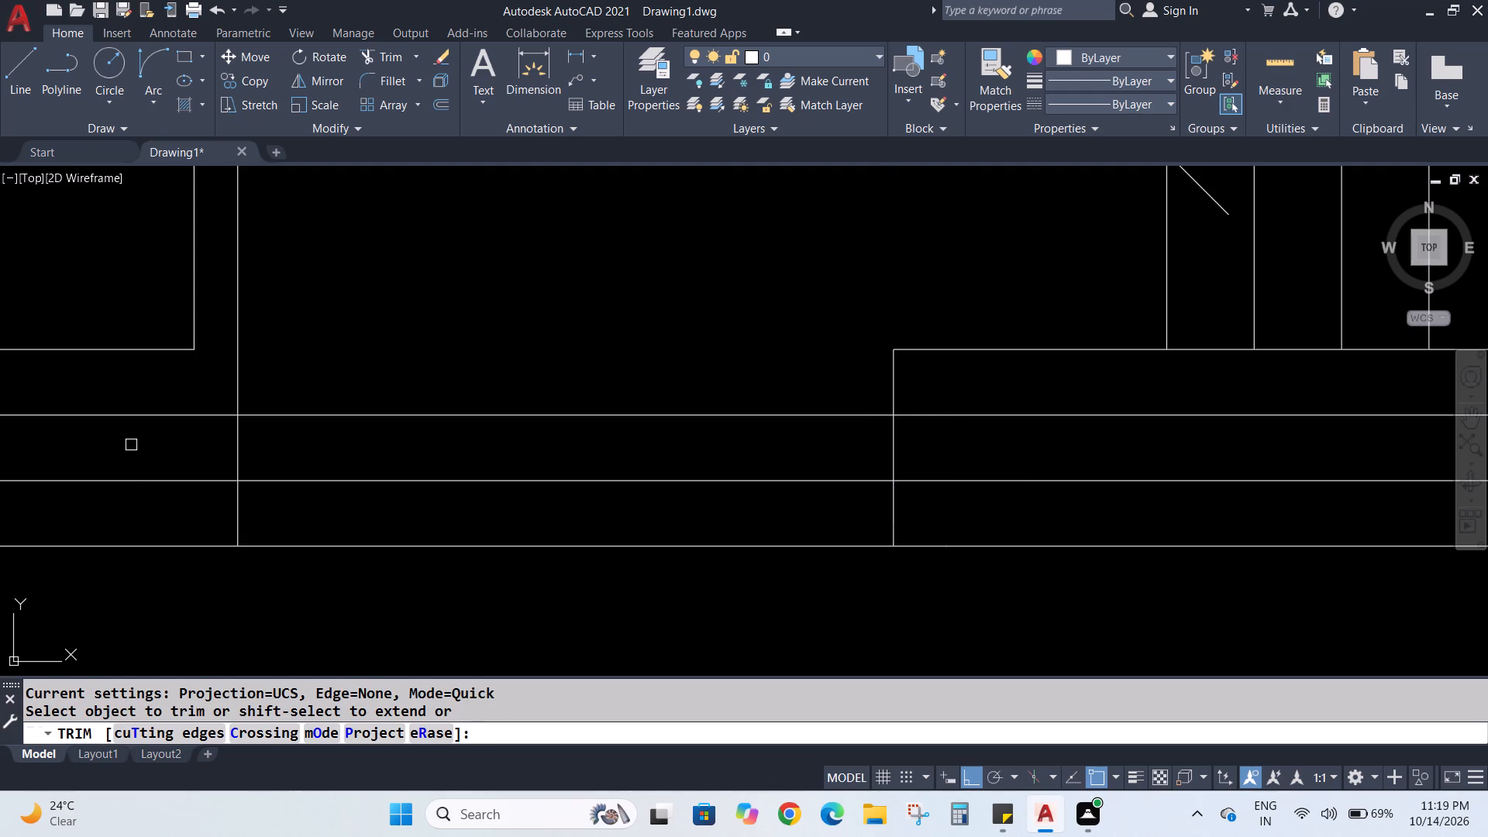
left_click_drag(135, 452, 173, 573)
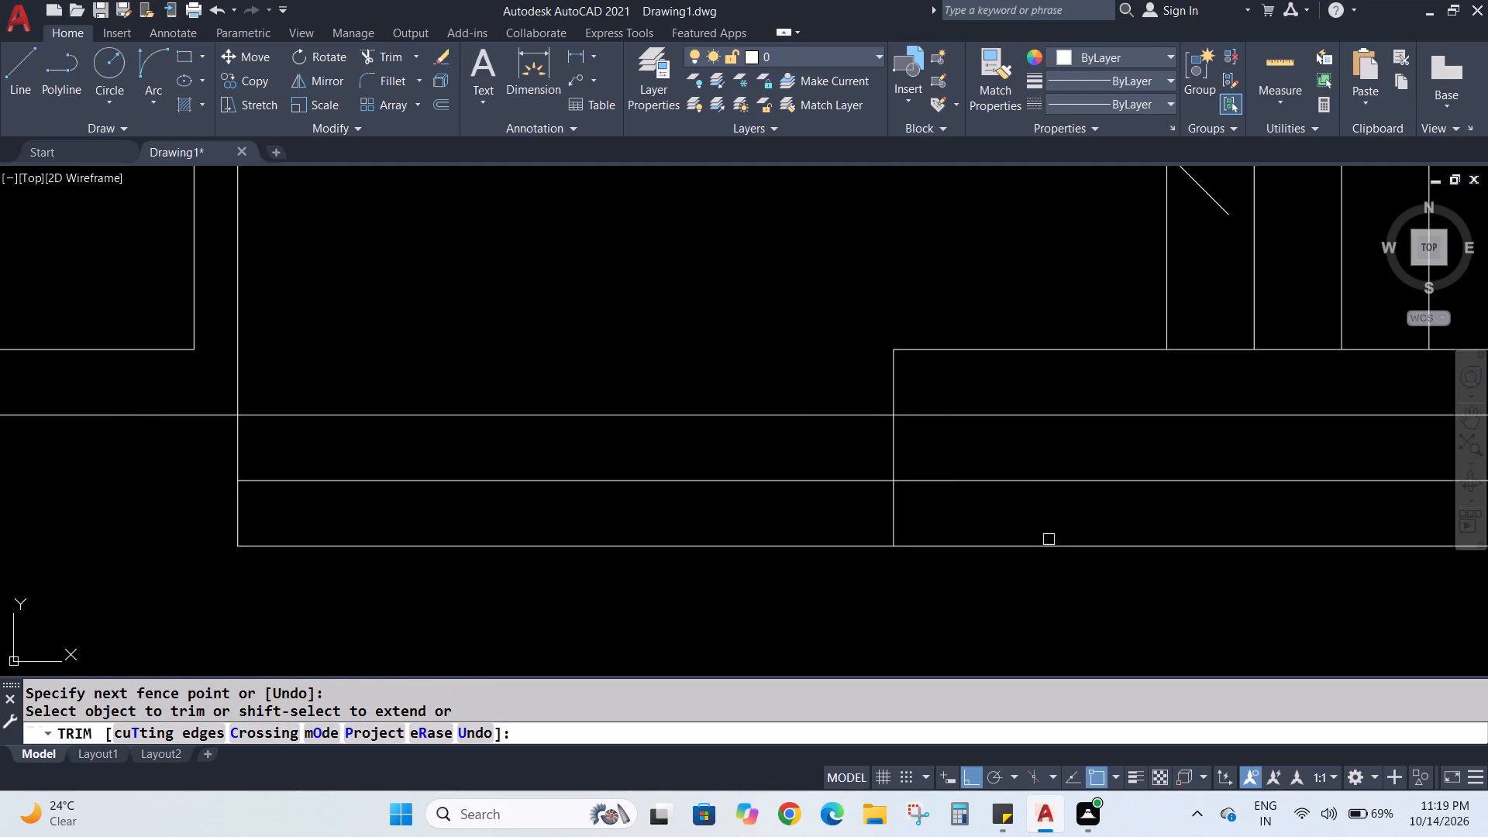
left_click_drag(1006, 467, 1033, 587)
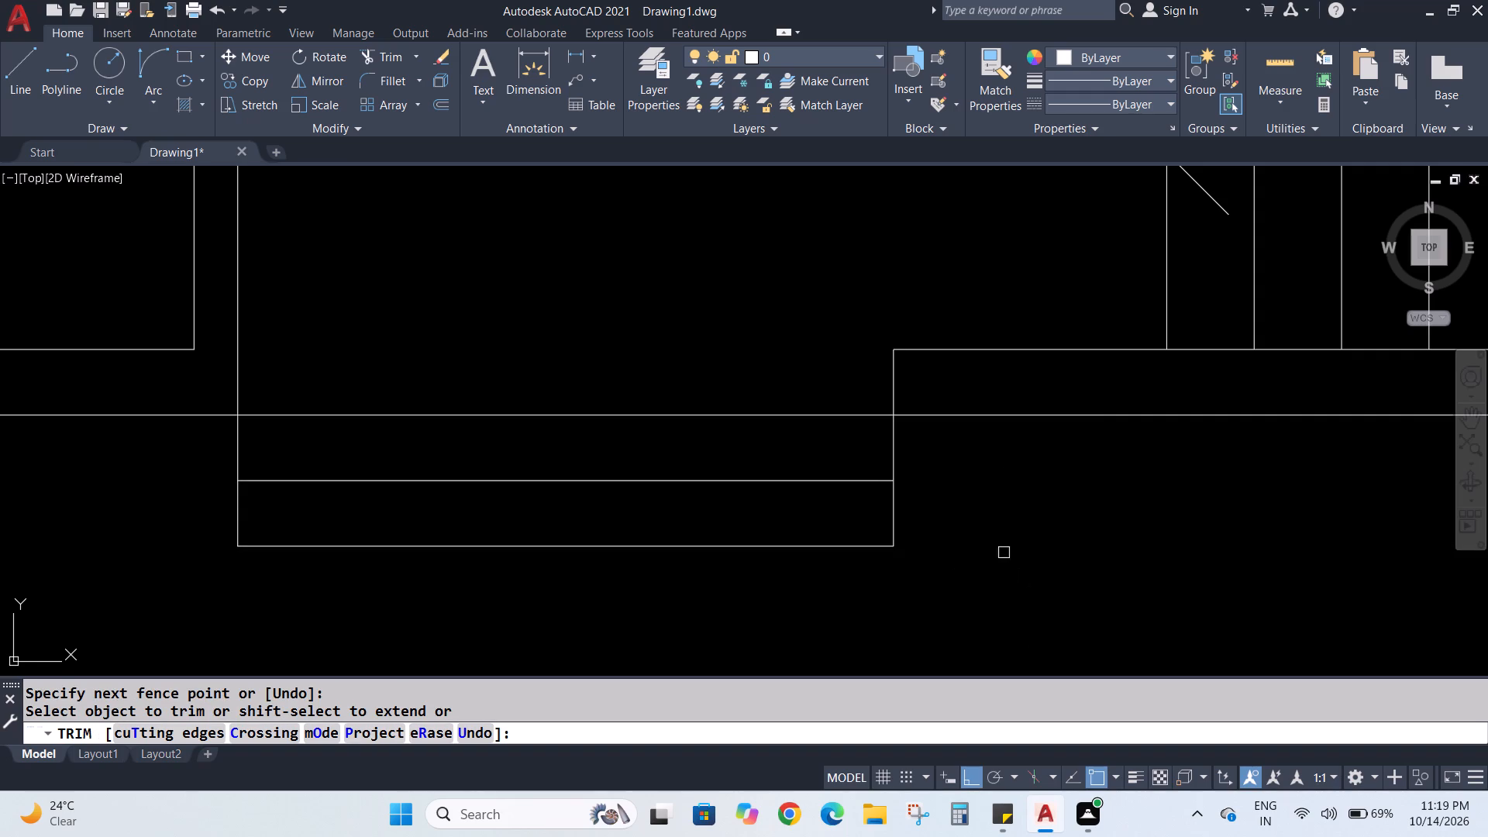
Remove the leftover pieces of both offset outlines running along the outside of the plan's exterior walls.
scroll(1001, 550, "down", 8)
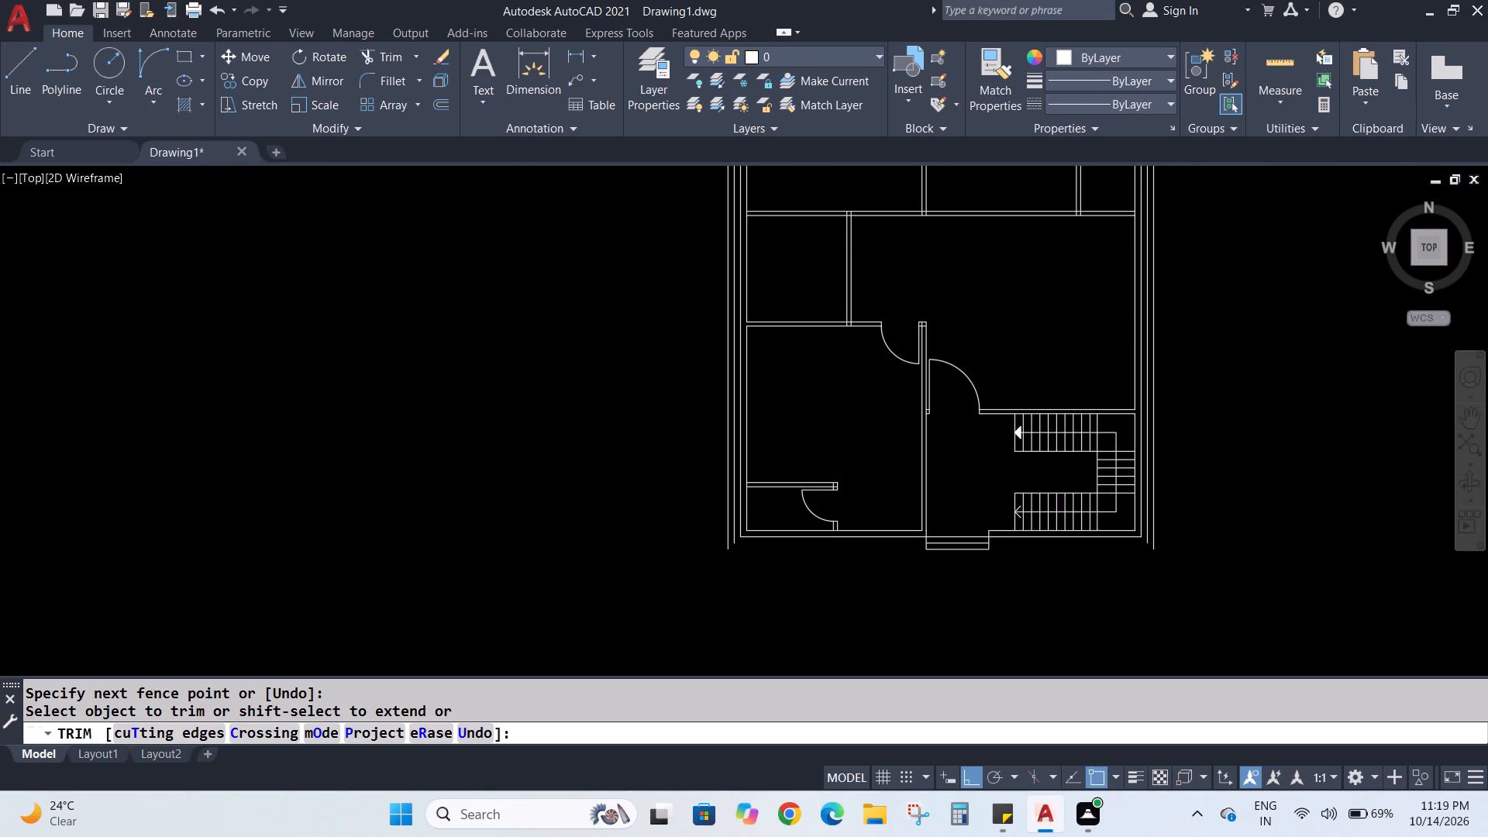
scroll(1011, 583, "up", 1)
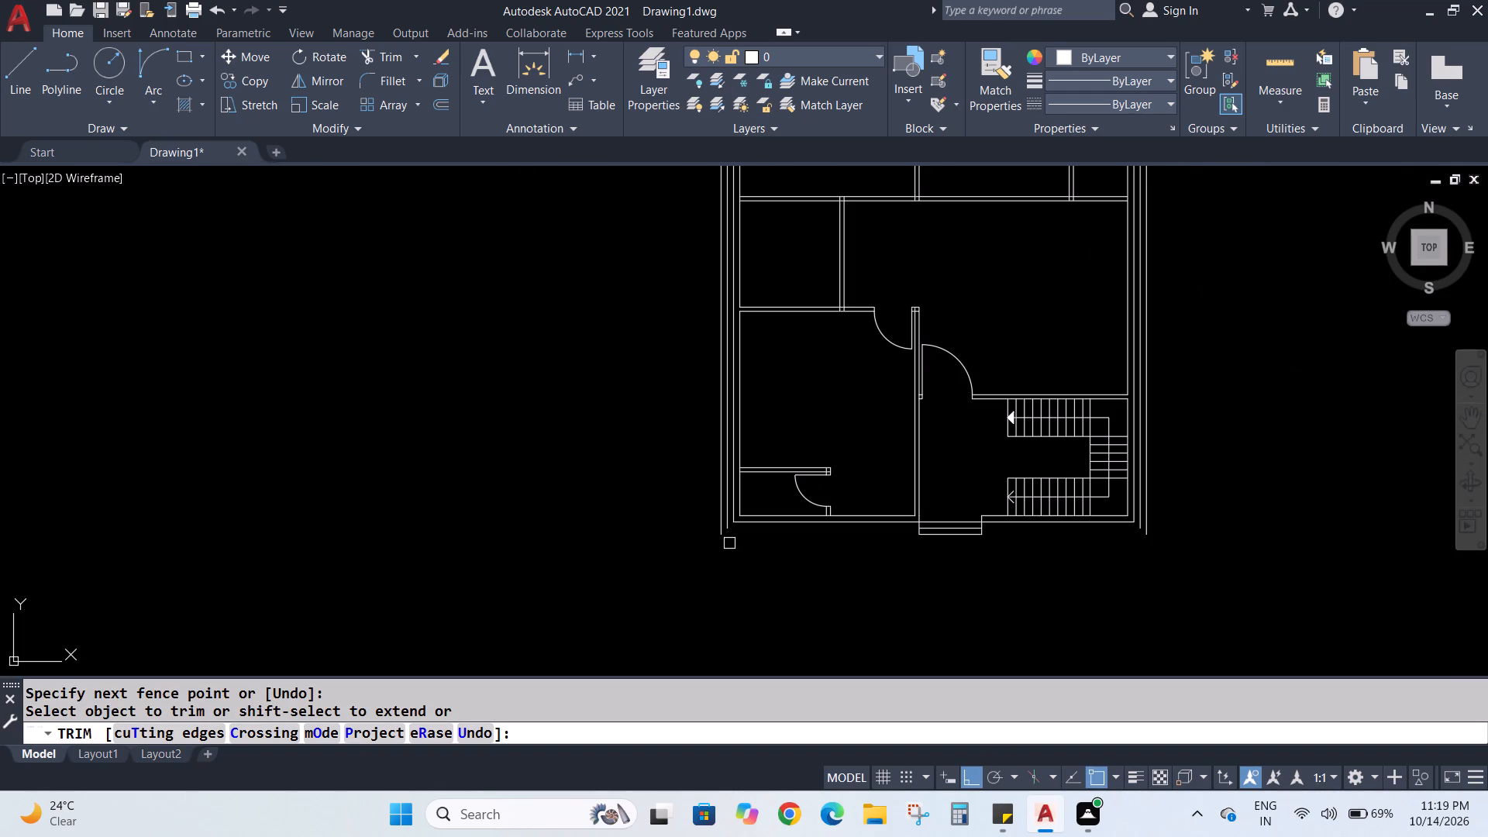
left_click(719, 536)
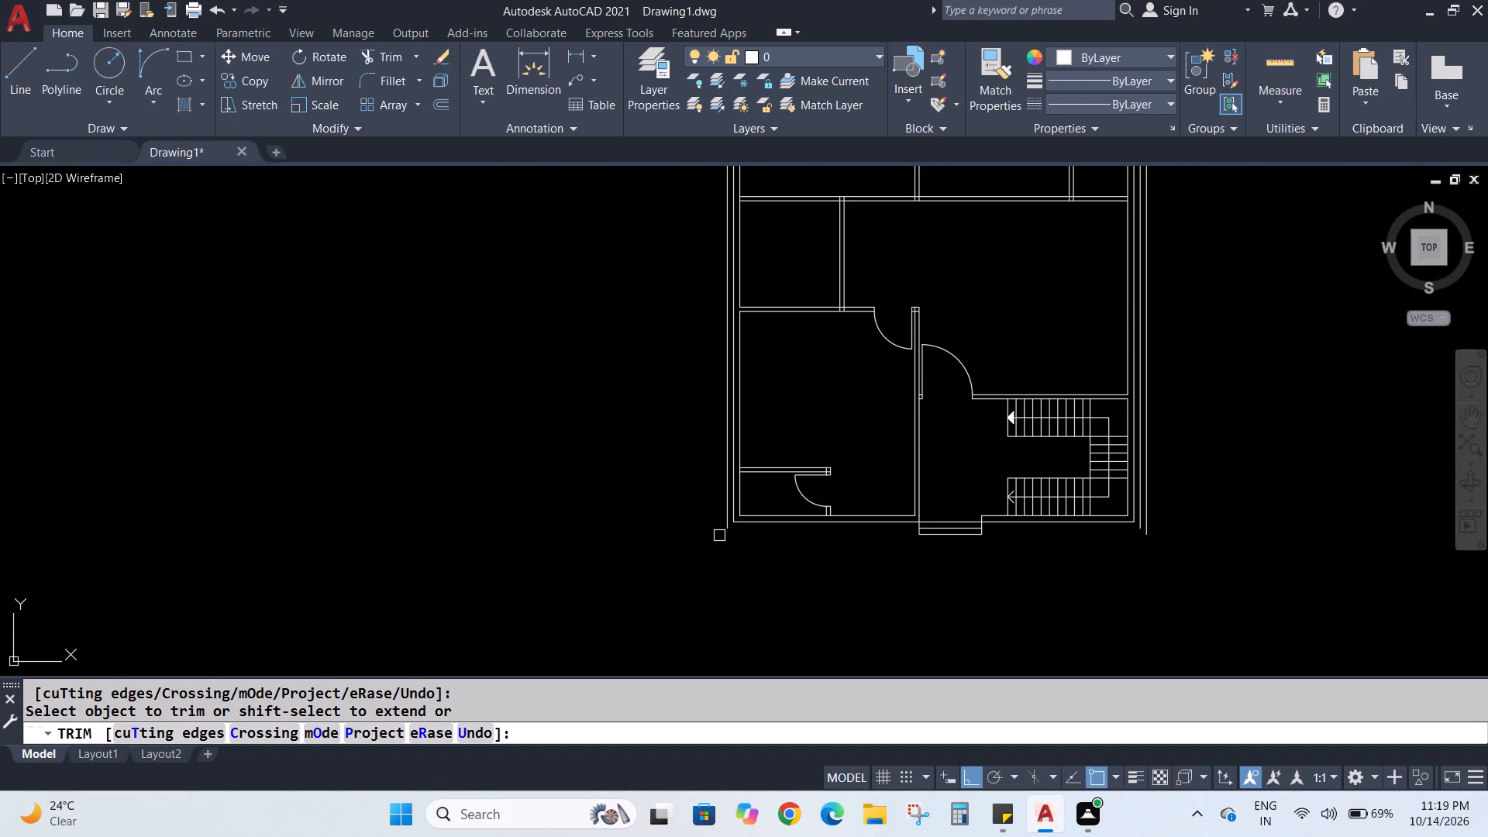
key("Escape")
key("Escape")
left_click(723, 529)
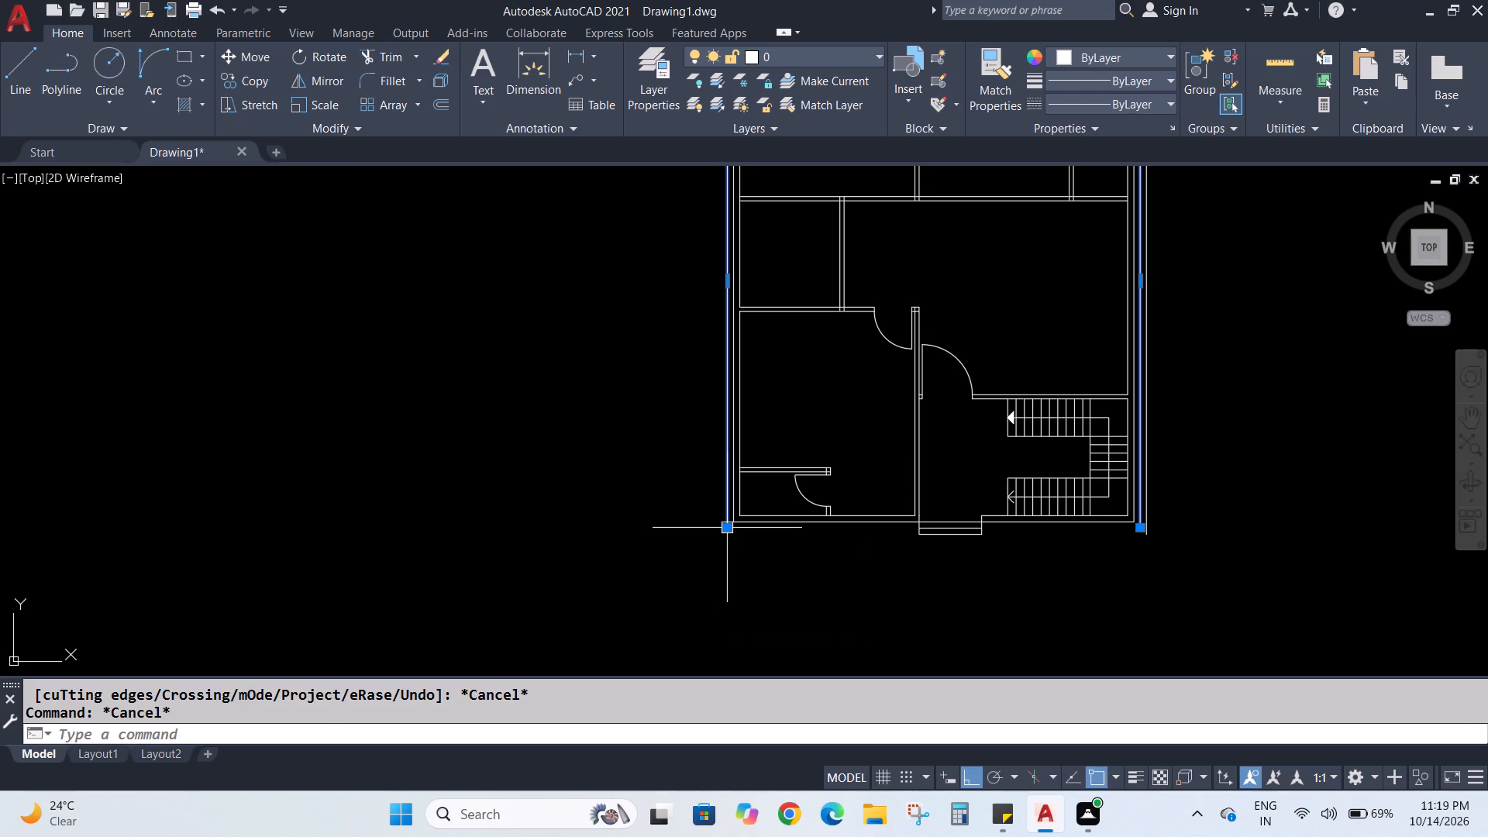
key("Delete")
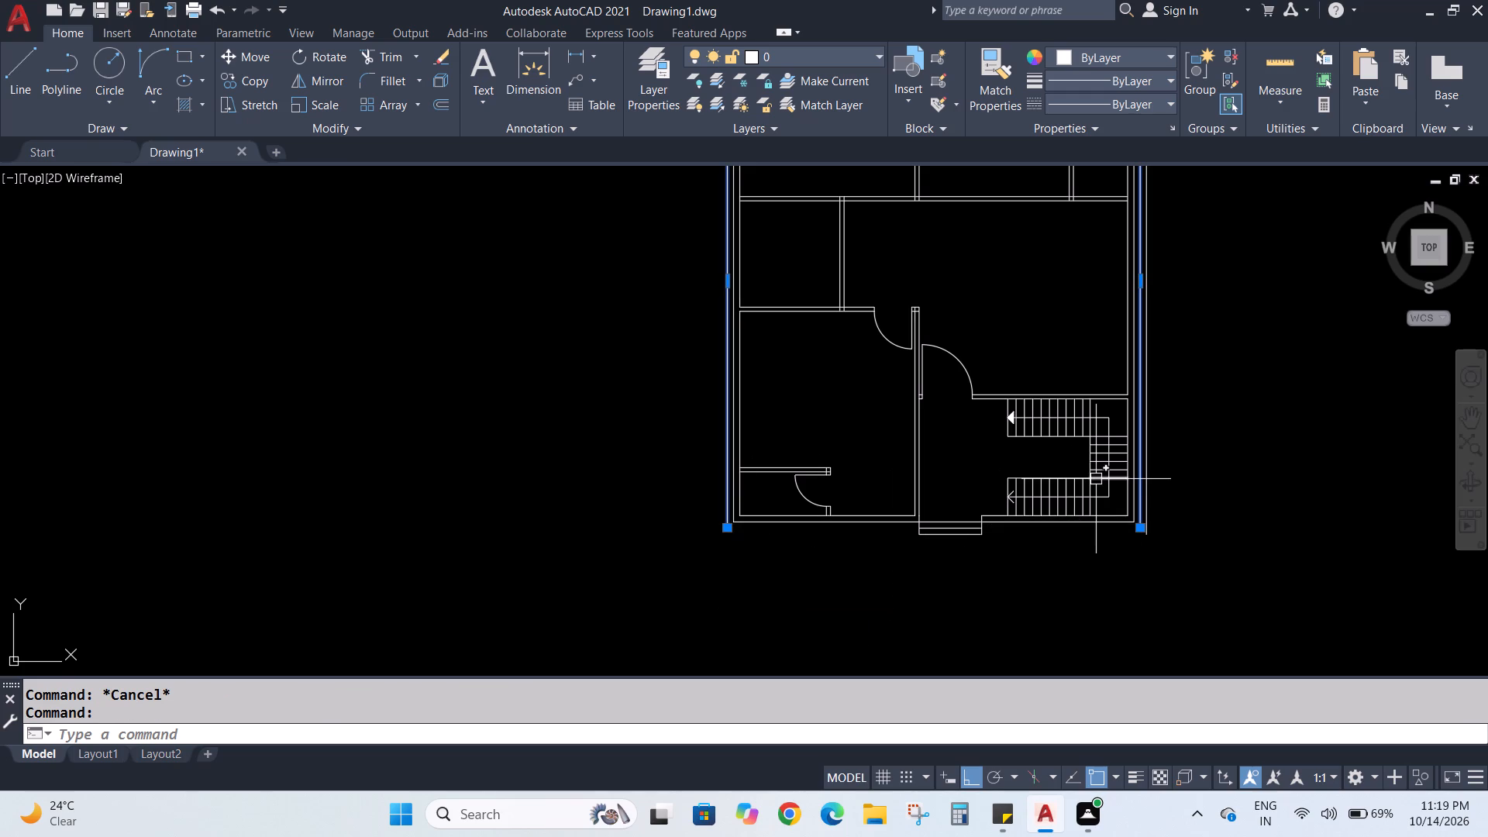
key("Delete")
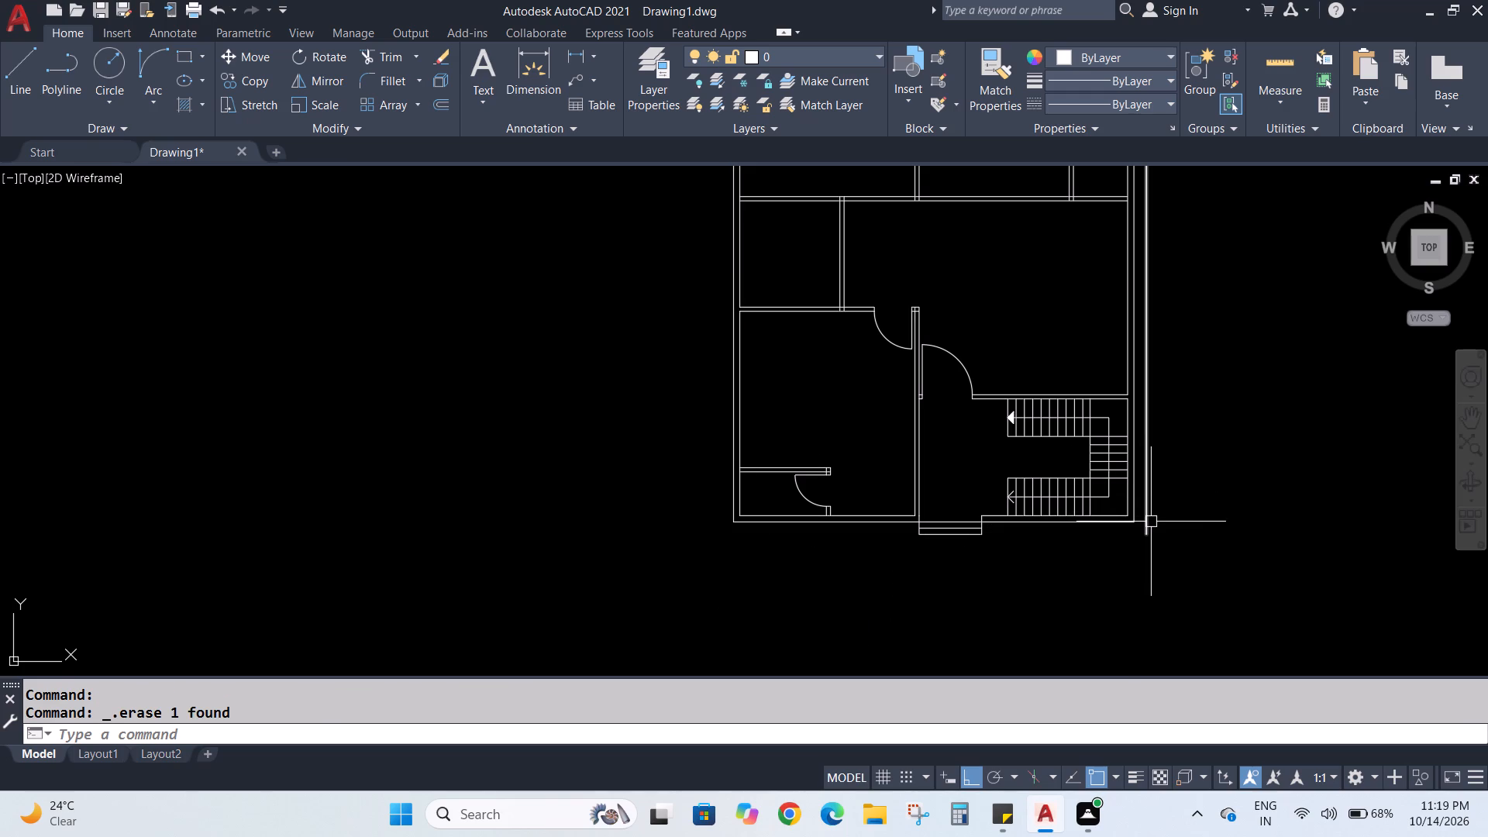
left_click(1142, 523)
key("Delete")
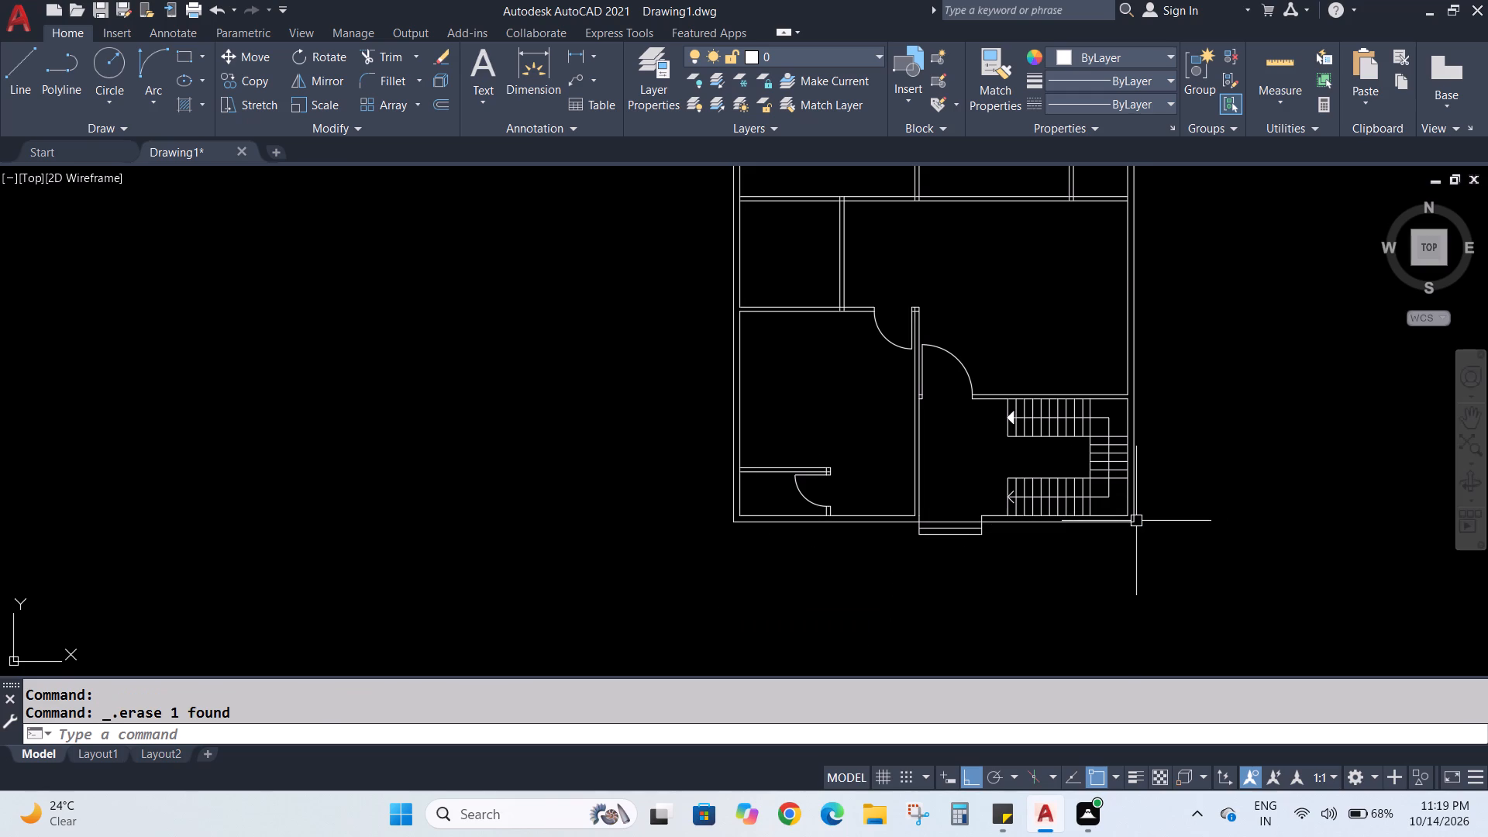
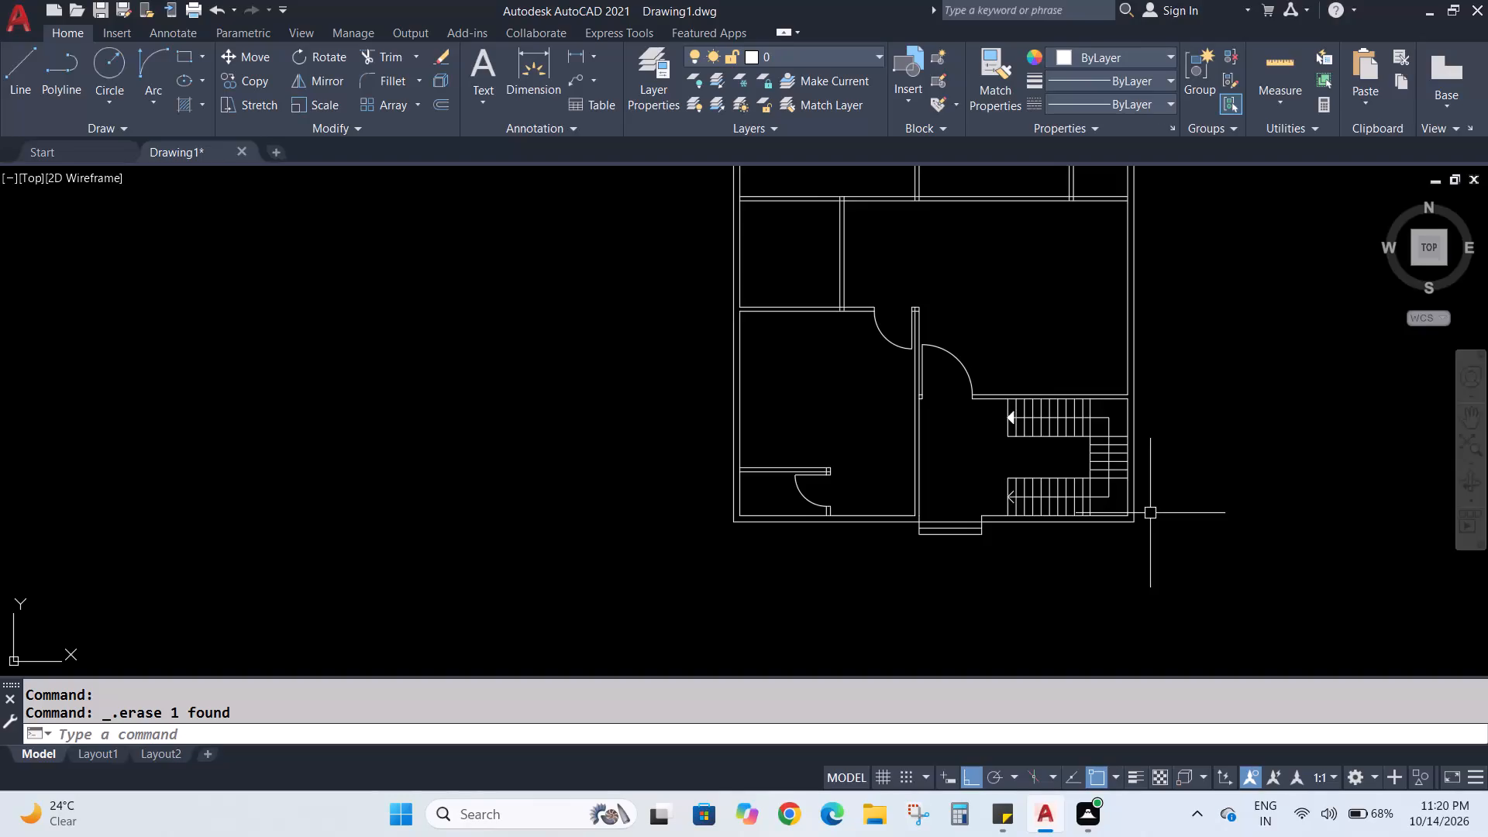
Offset the inner exterior wall line and the bottom wall line of the small middle-left room 2' into the room.
scroll(1152, 446, "down", 1)
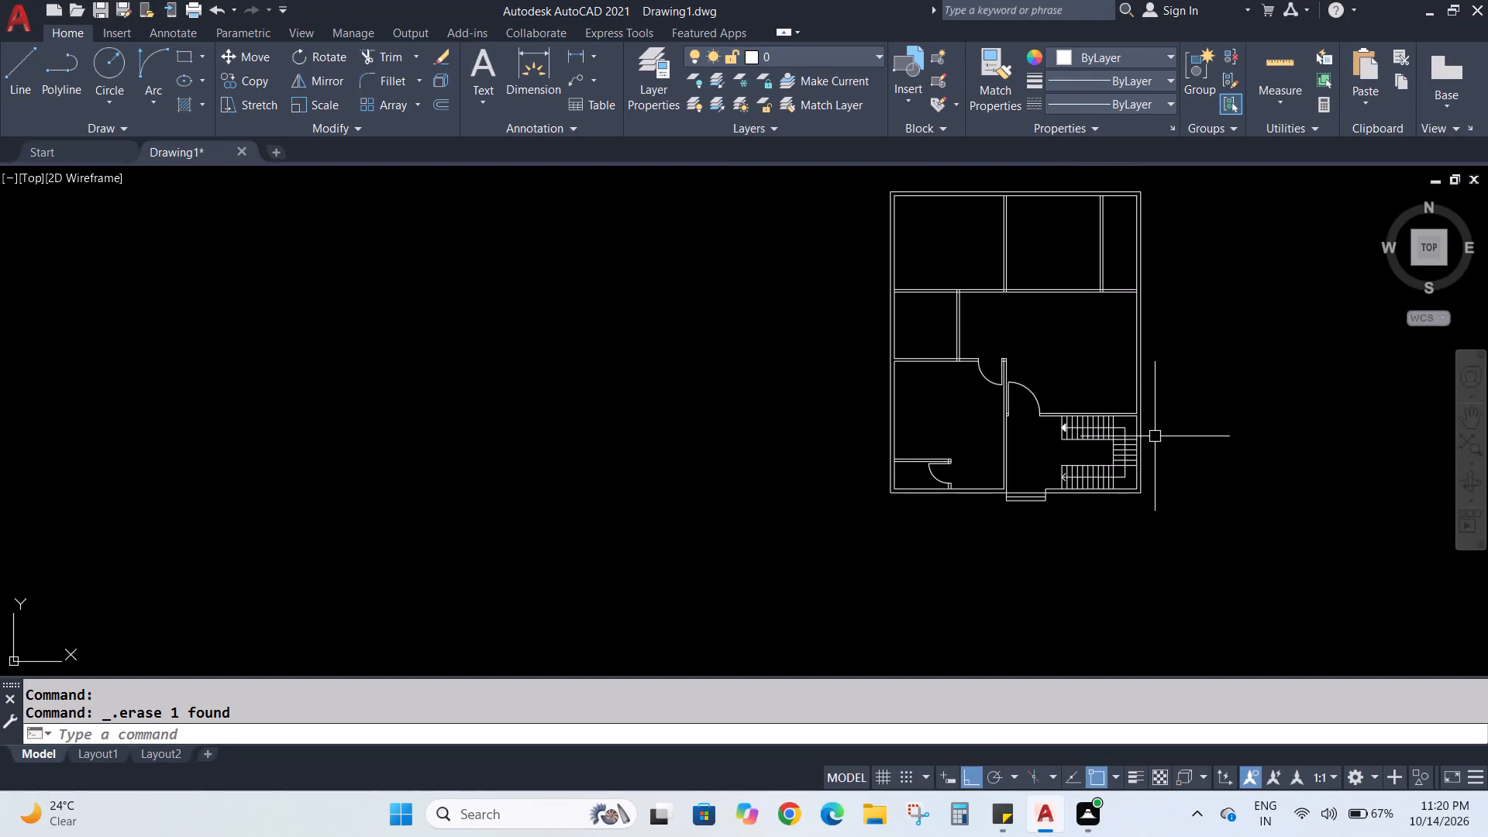
middle_click_drag(1150, 336, 1069, 385)
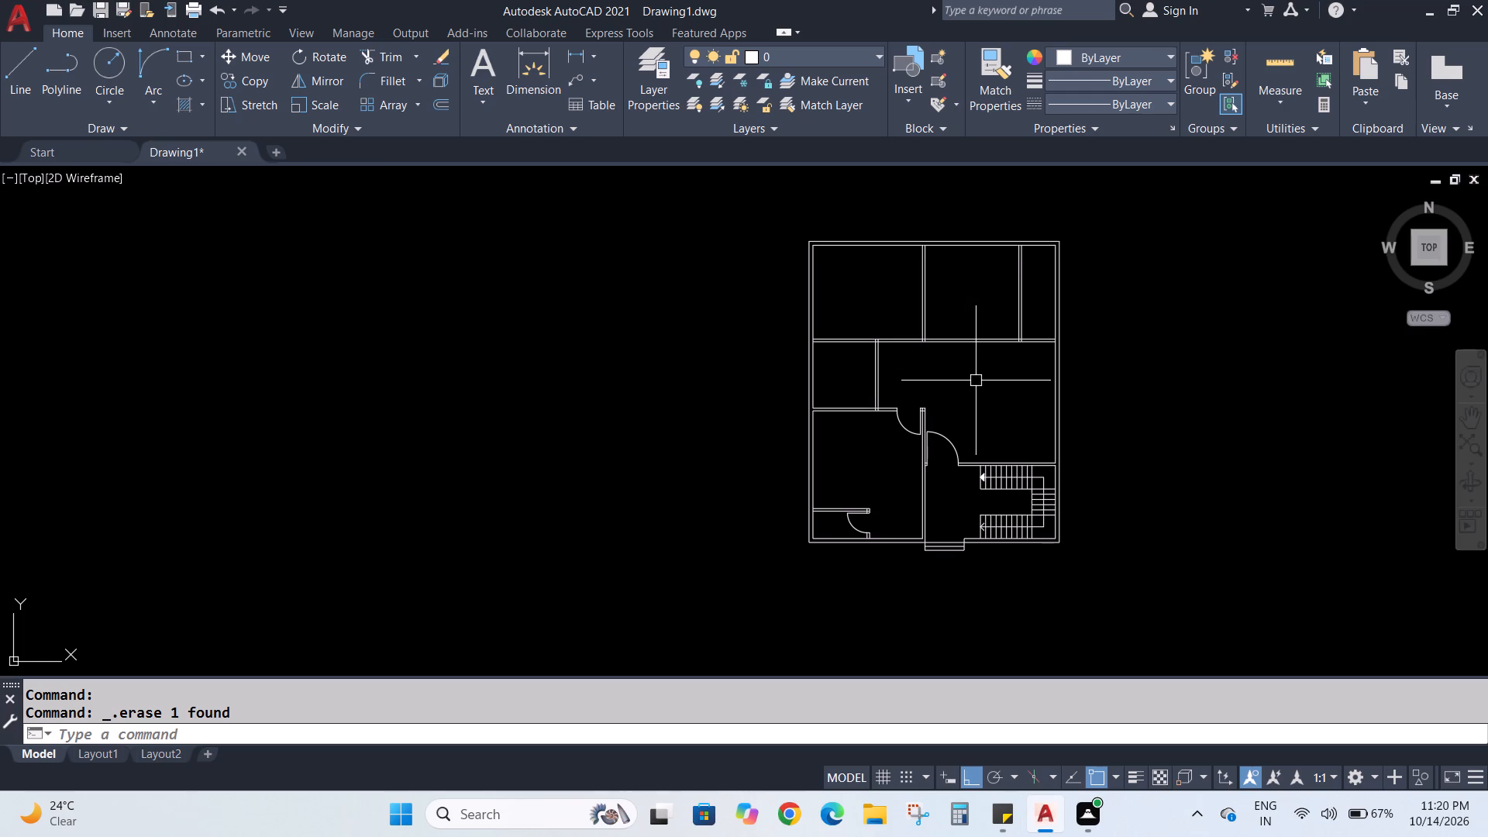
middle_click_drag(942, 363, 942, 397)
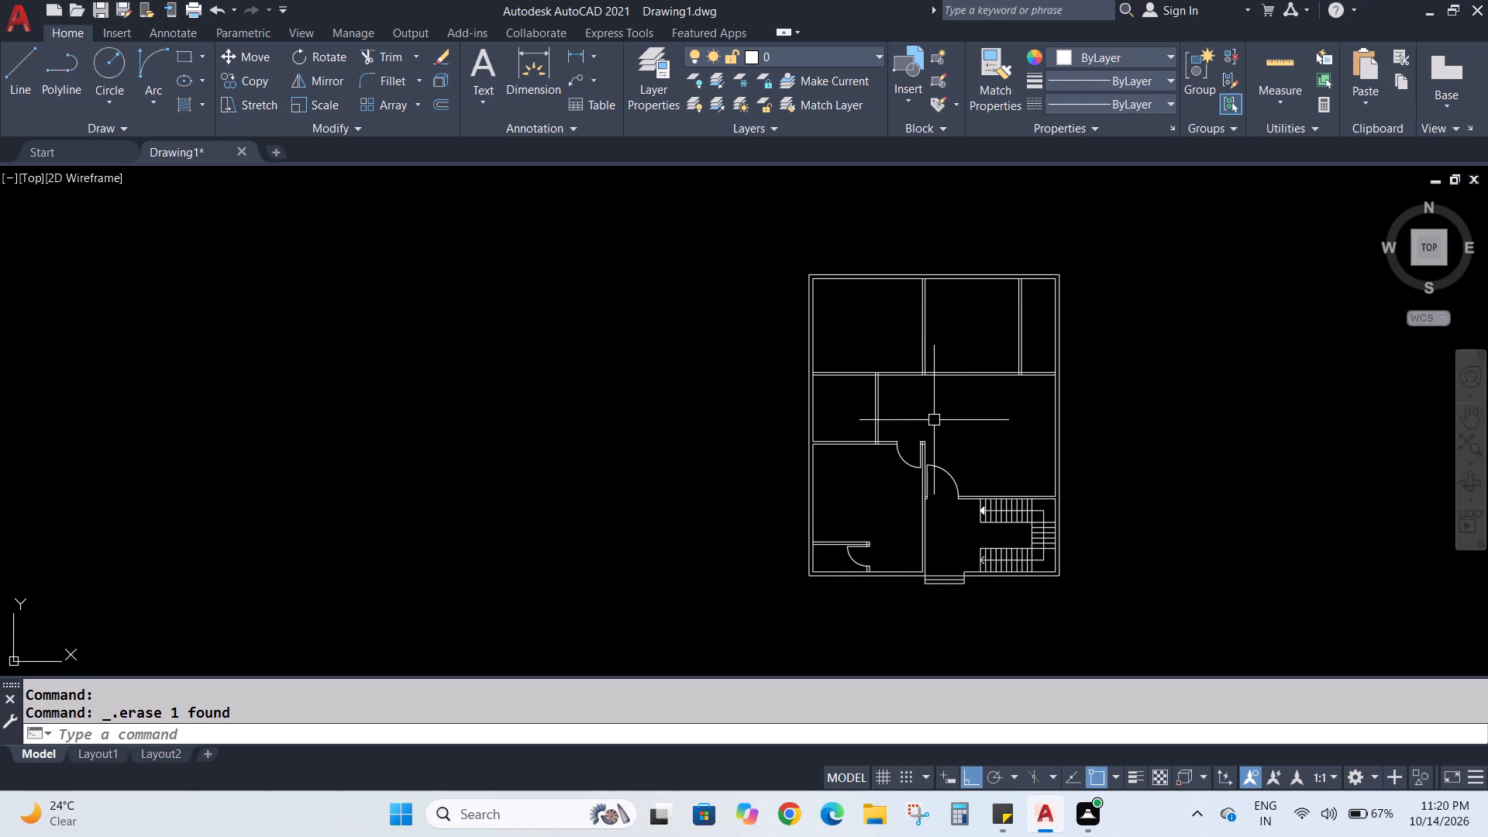
scroll(934, 417, "up", 3)
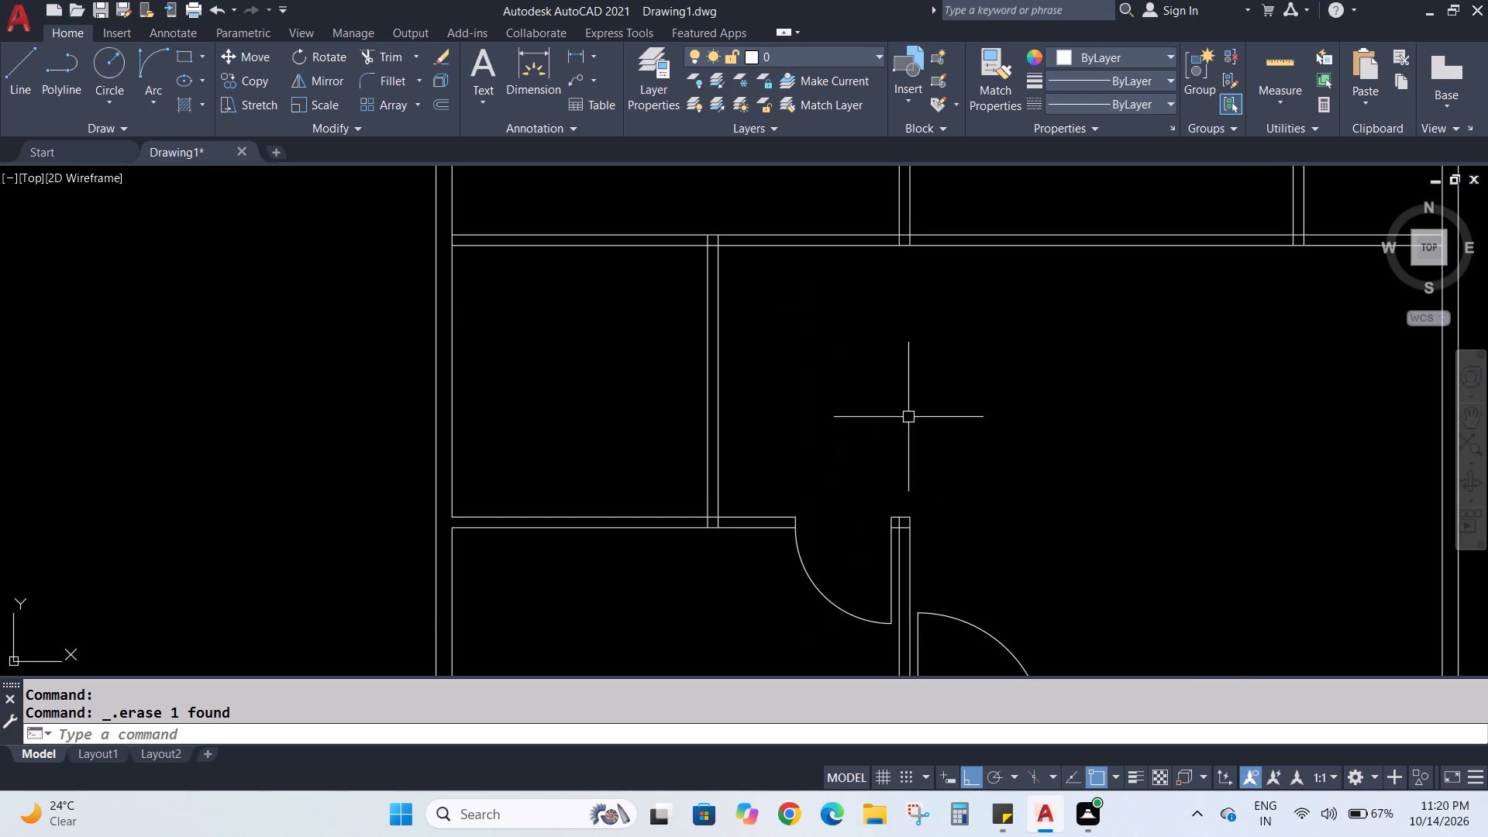
middle_click_drag(869, 411, 926, 429)
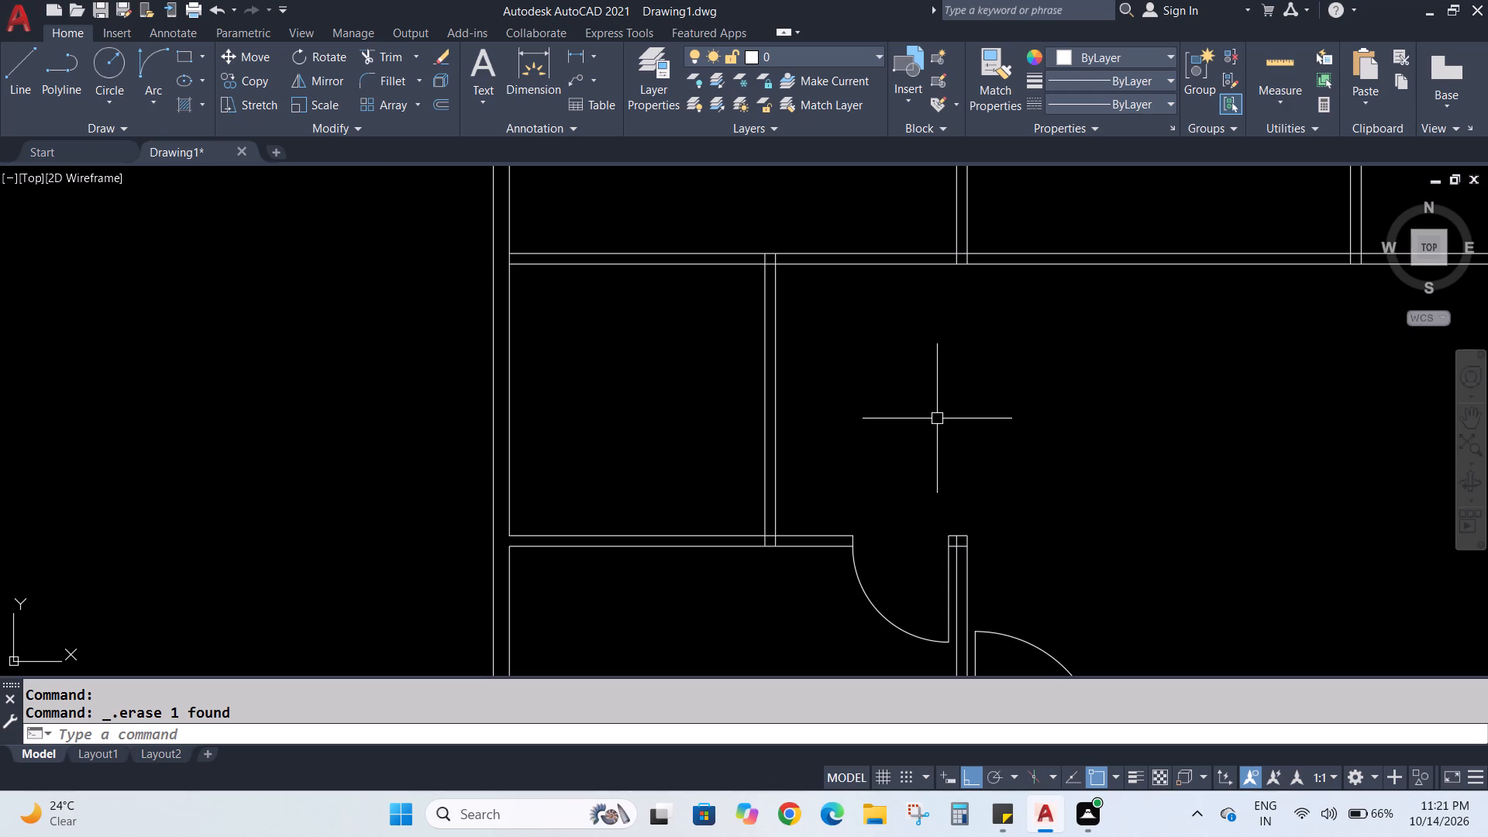
middle_click_drag(657, 421, 700, 425)
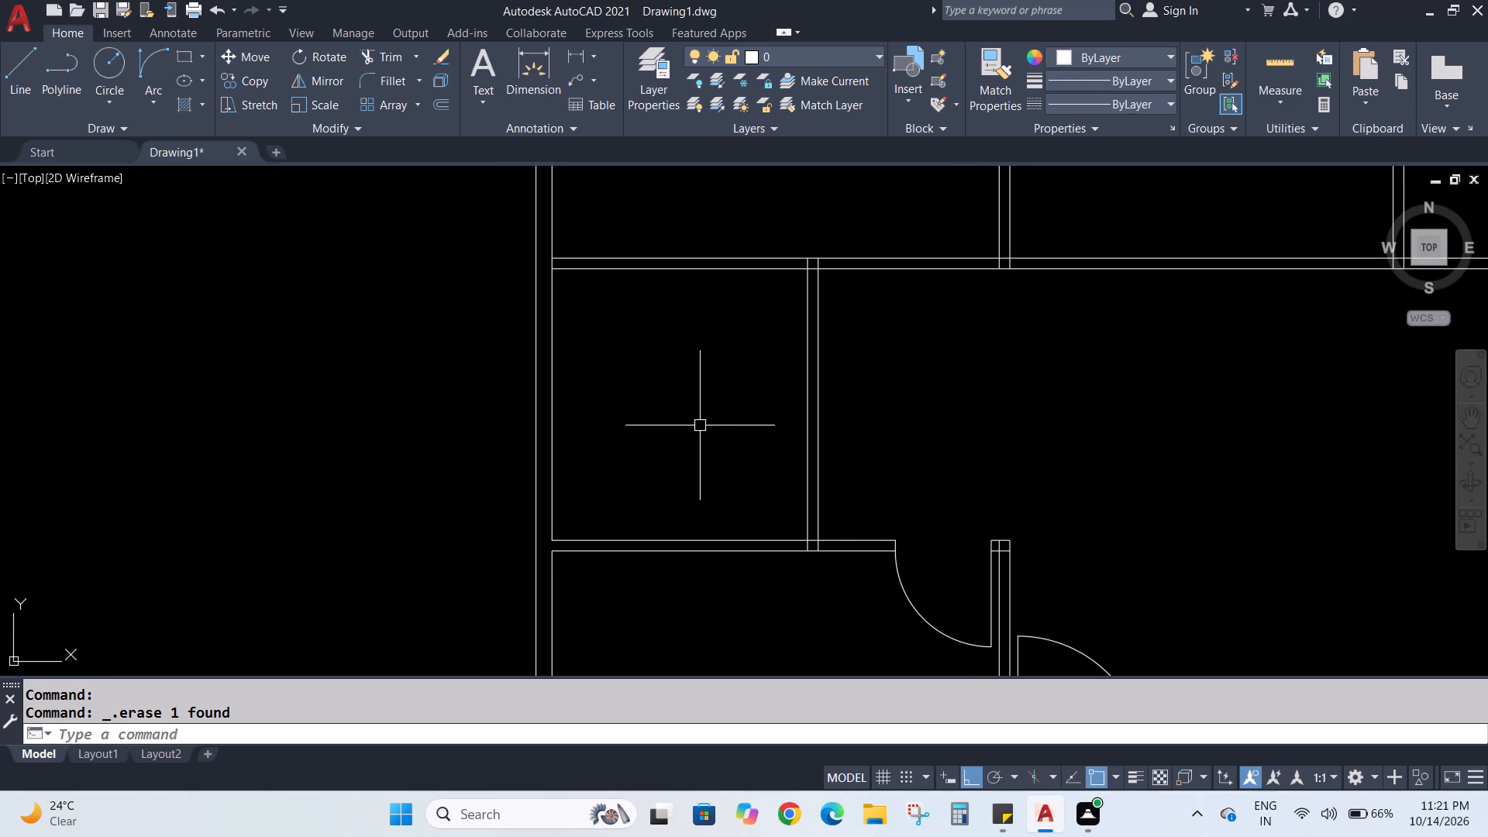
scroll(697, 410, "up", 1)
middle_click_drag(697, 410, 704, 434)
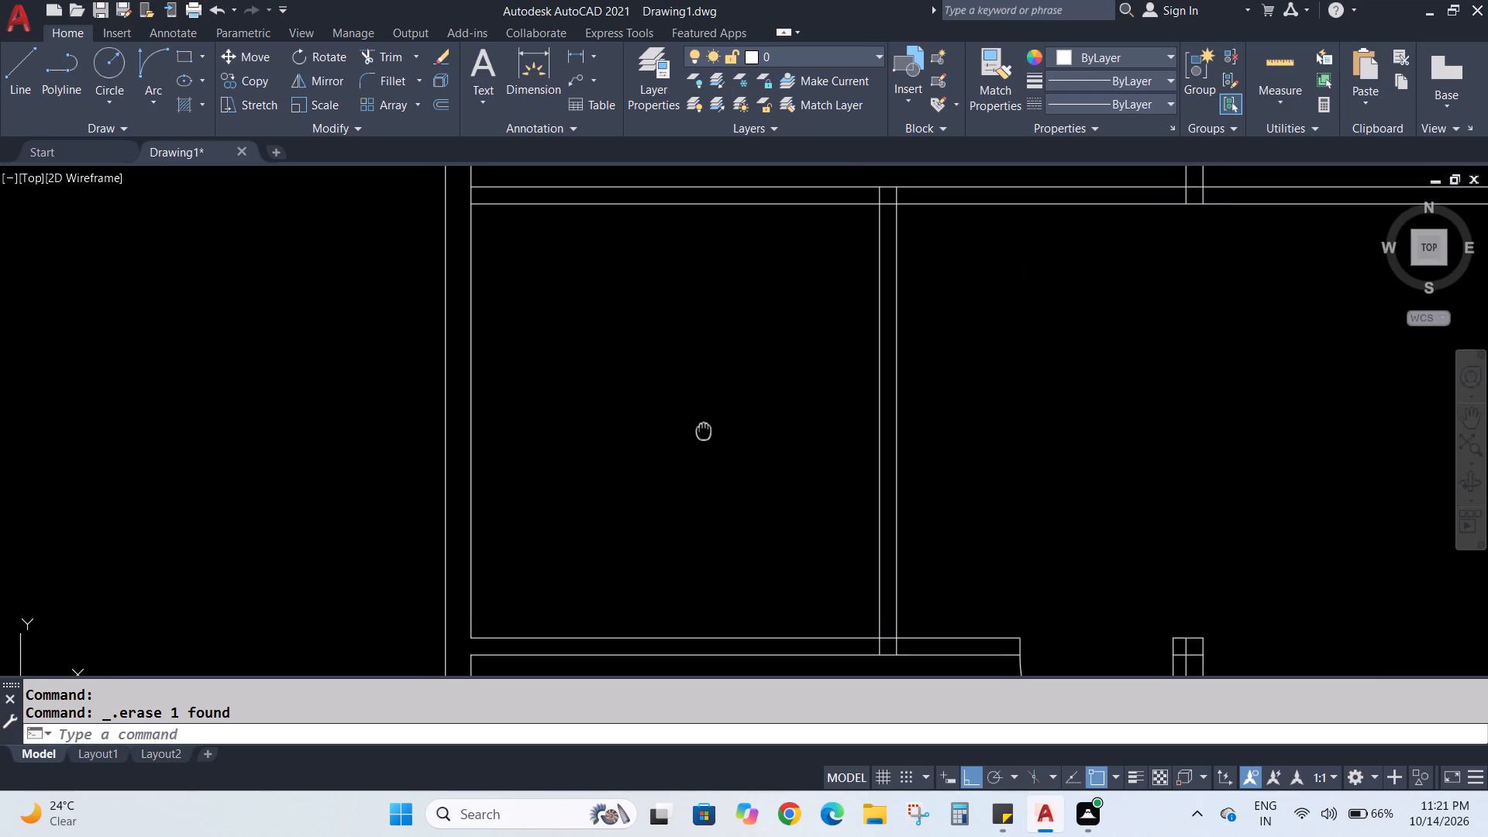
middle_click_drag(704, 434, 752, 435)
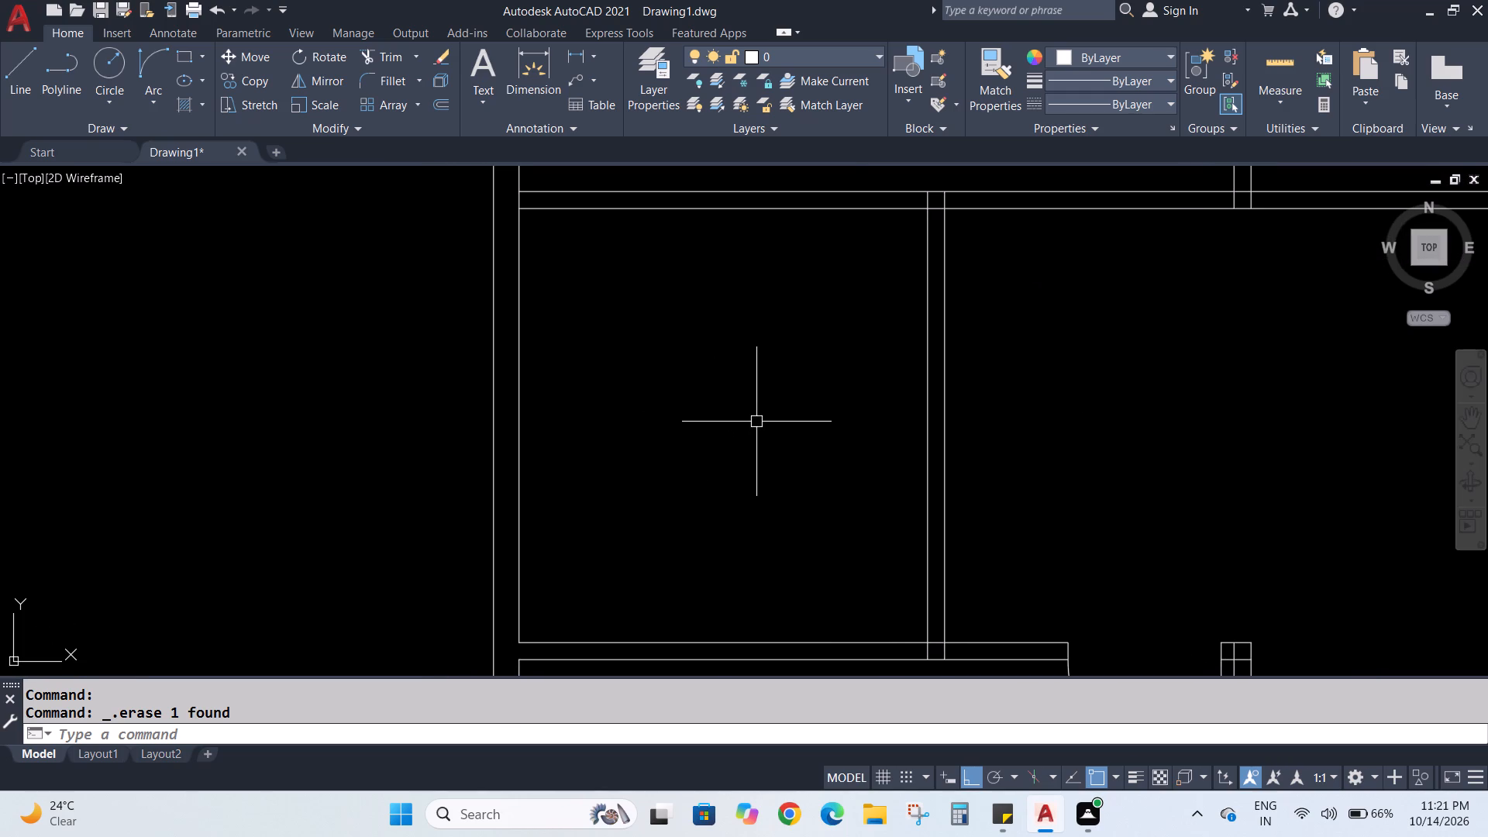
key("o")
key("Return")
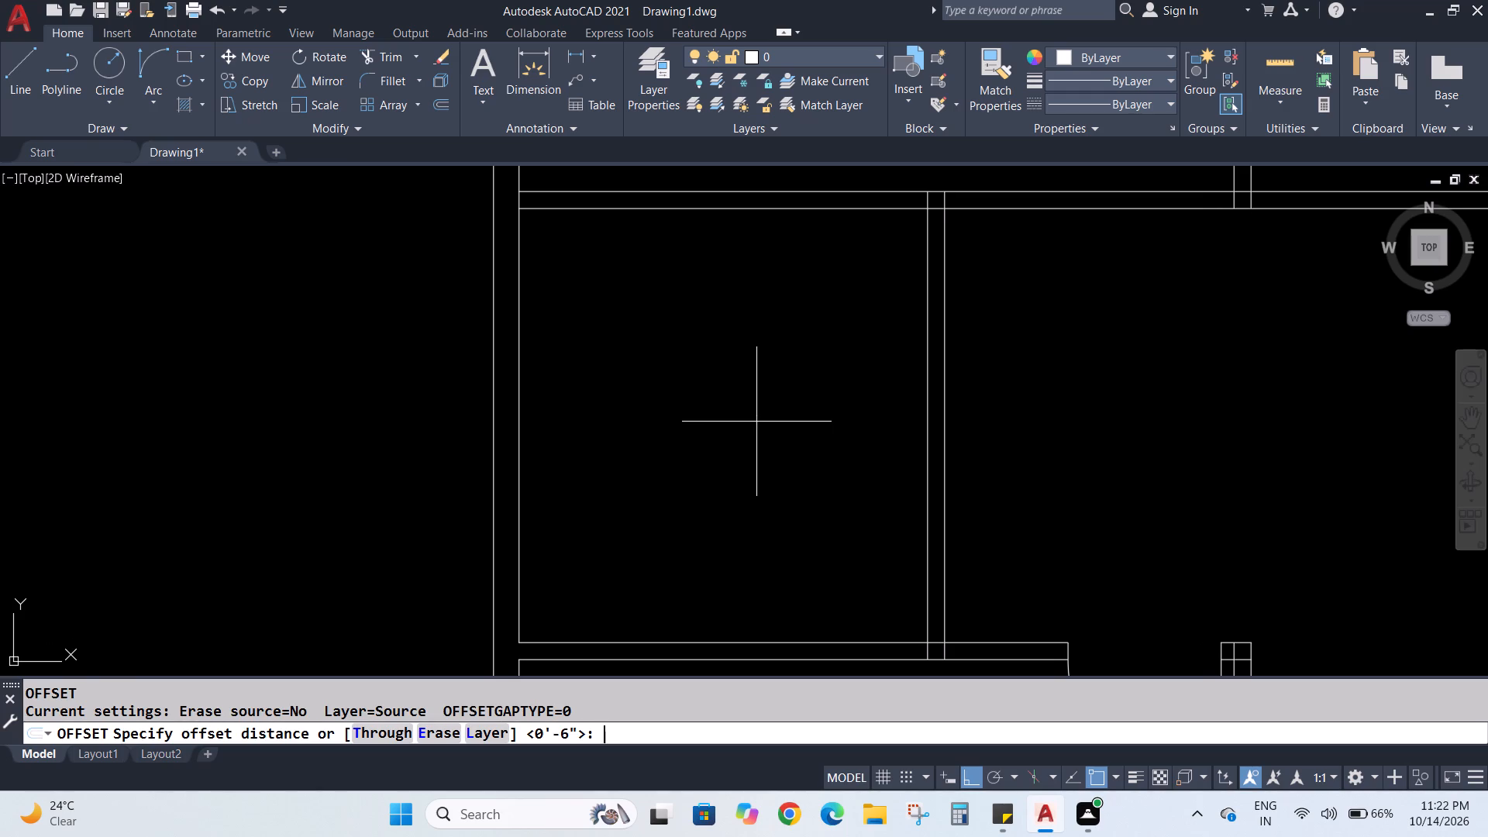
scroll(766, 412, "down", 4)
scroll(767, 411, "up", 5)
scroll(771, 407, "down", 1)
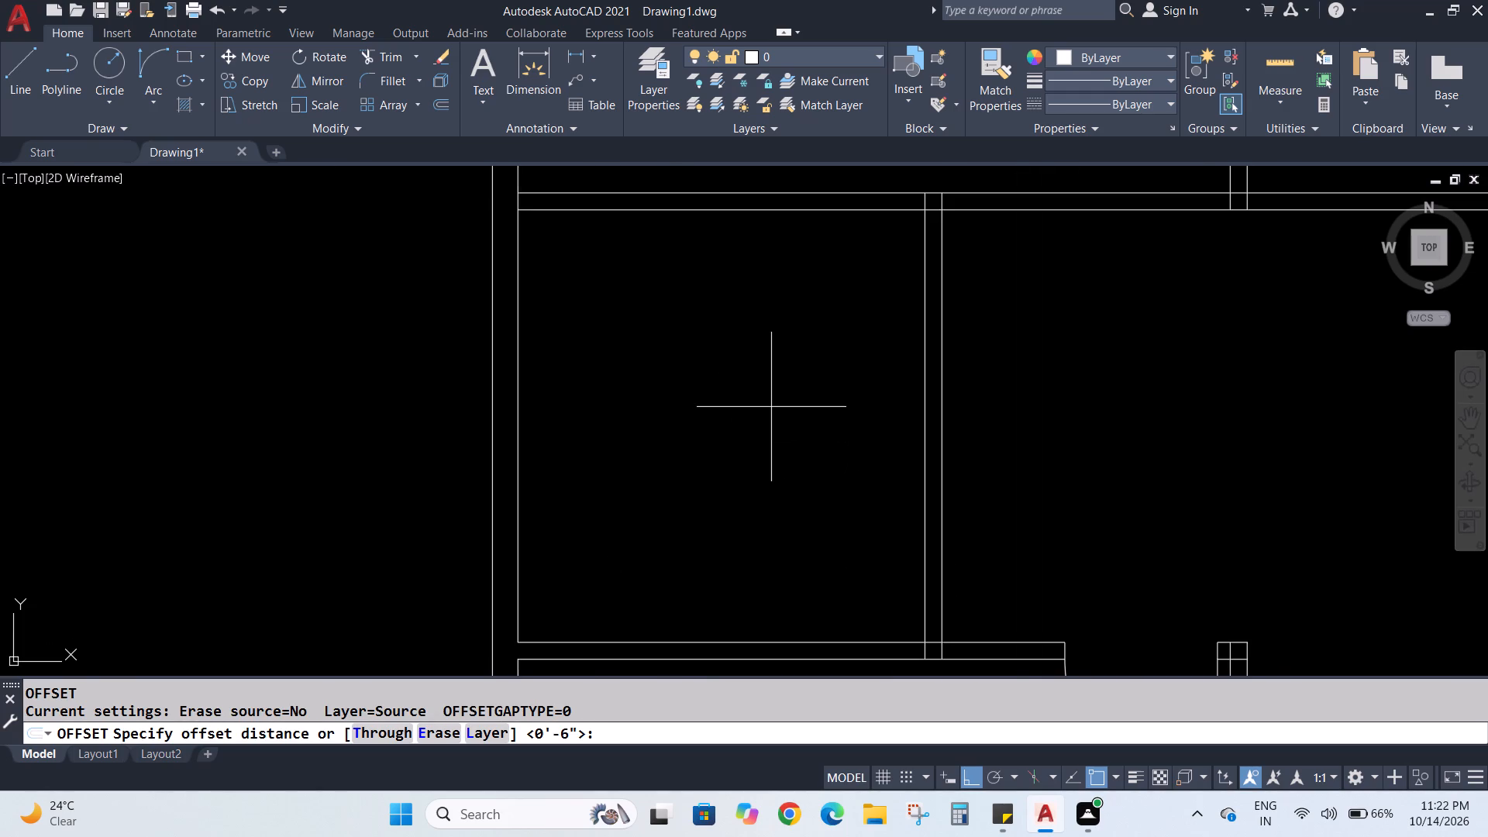
key("2")
key("apostrophe")
key("Return")
left_click(522, 392)
left_click(615, 402)
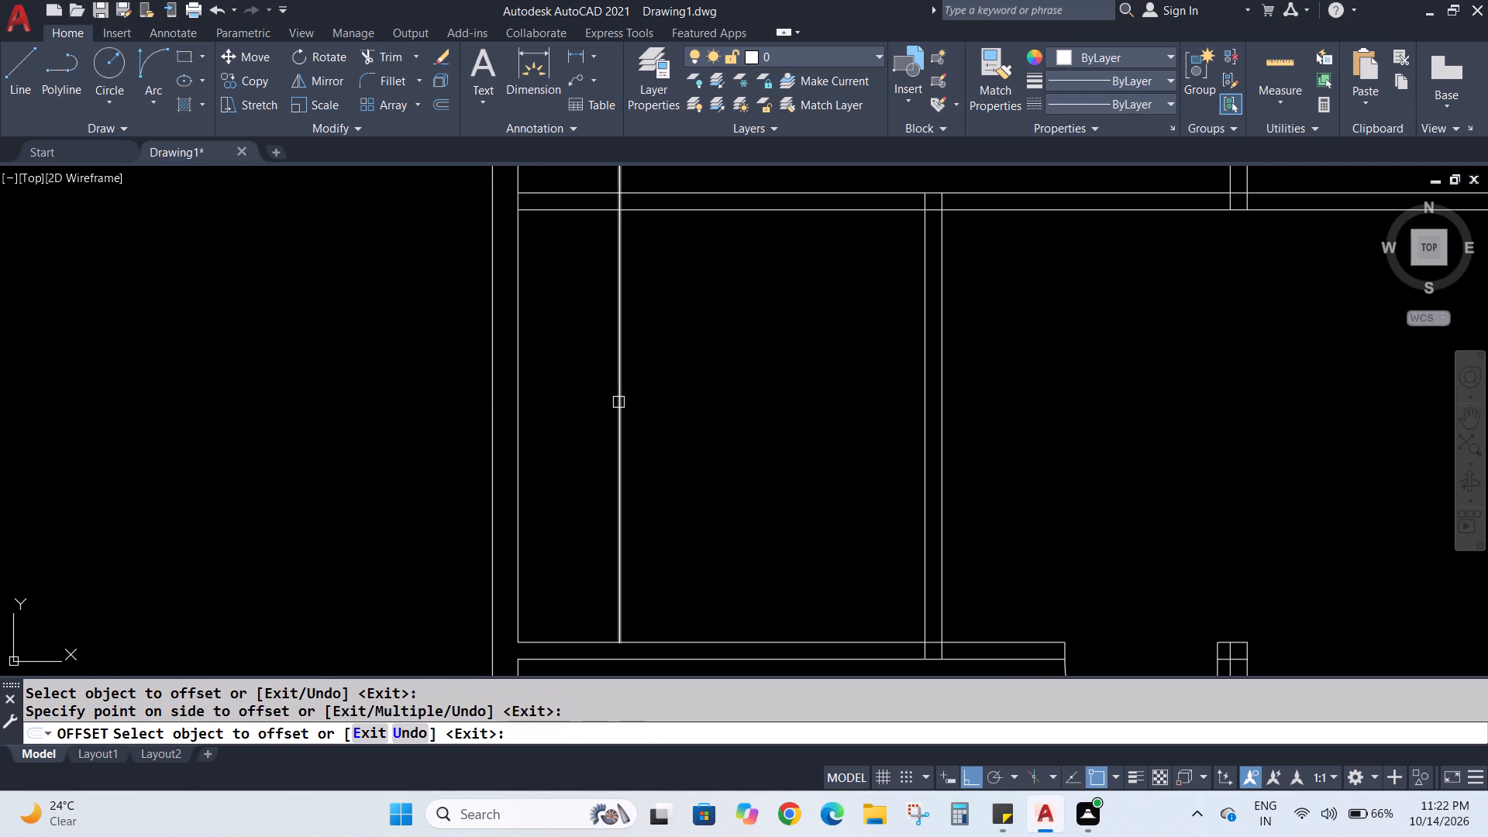
left_click(651, 640)
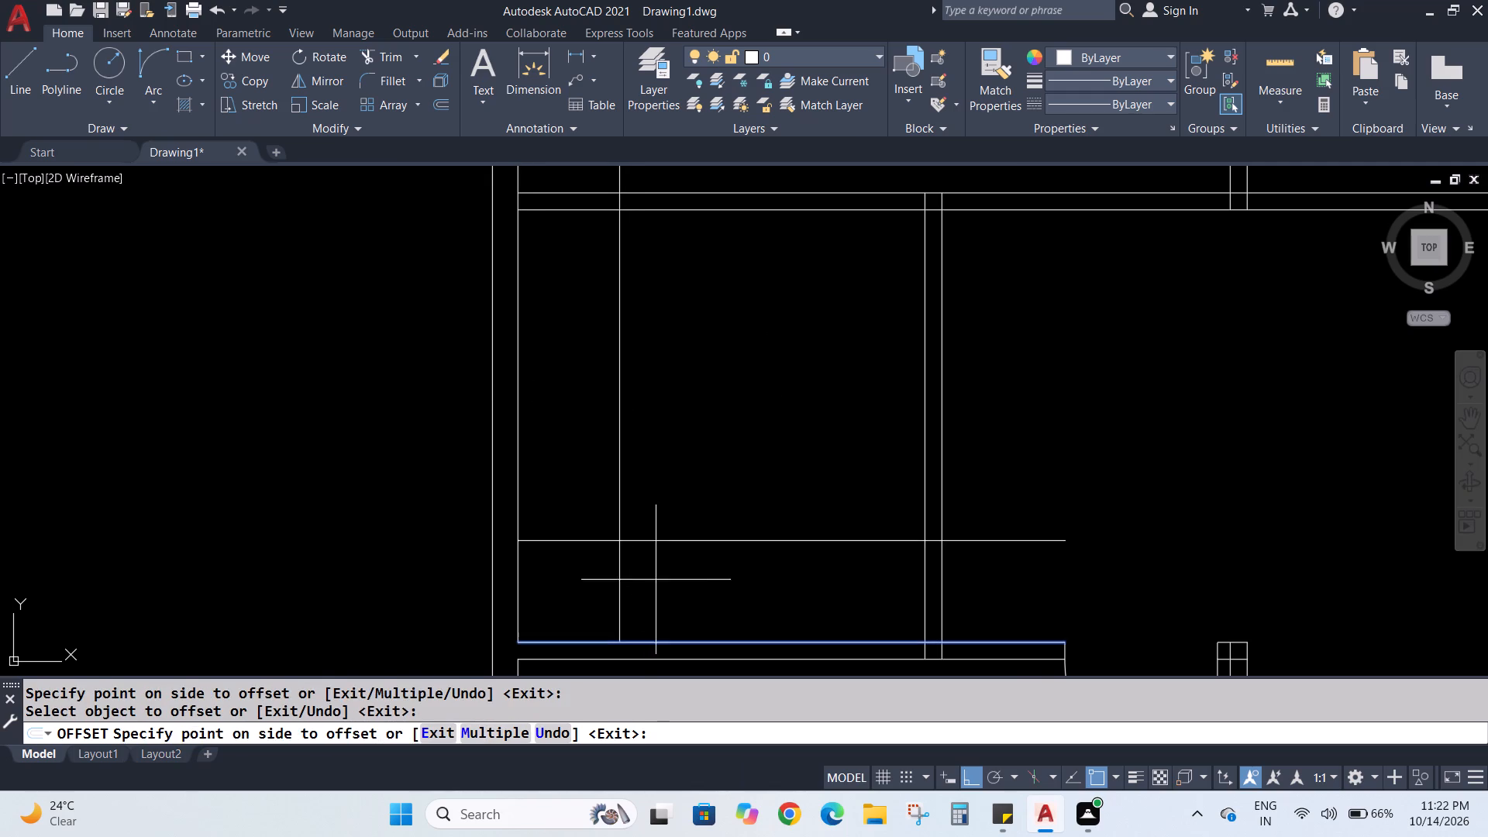
left_click(656, 580)
key("Escape")
key("Escape")
Trim the two offset lines into a single L-shaped outline ending at the small room's top wall and right partition.
type("TR")
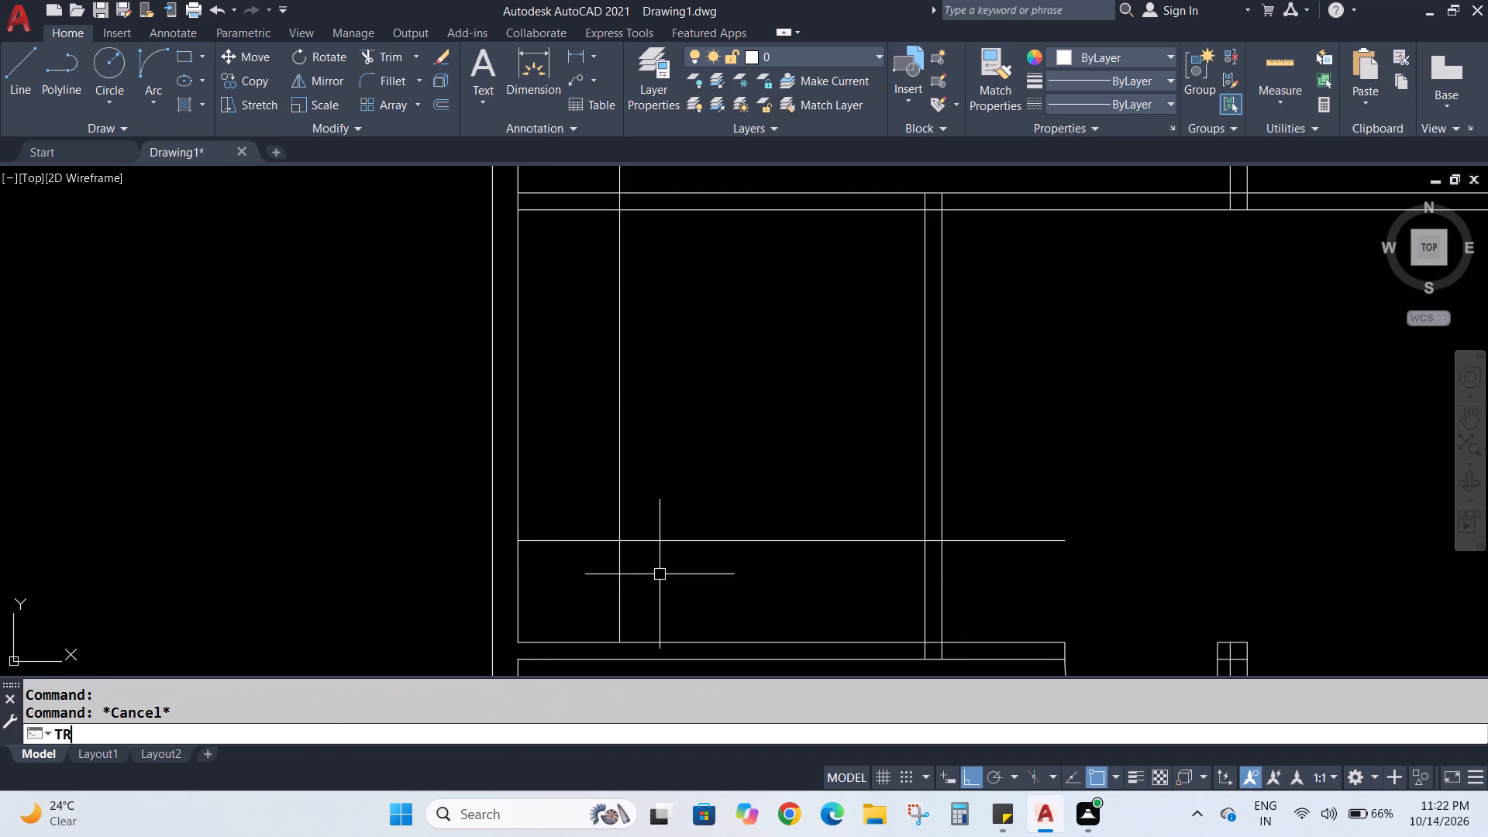
key("Return")
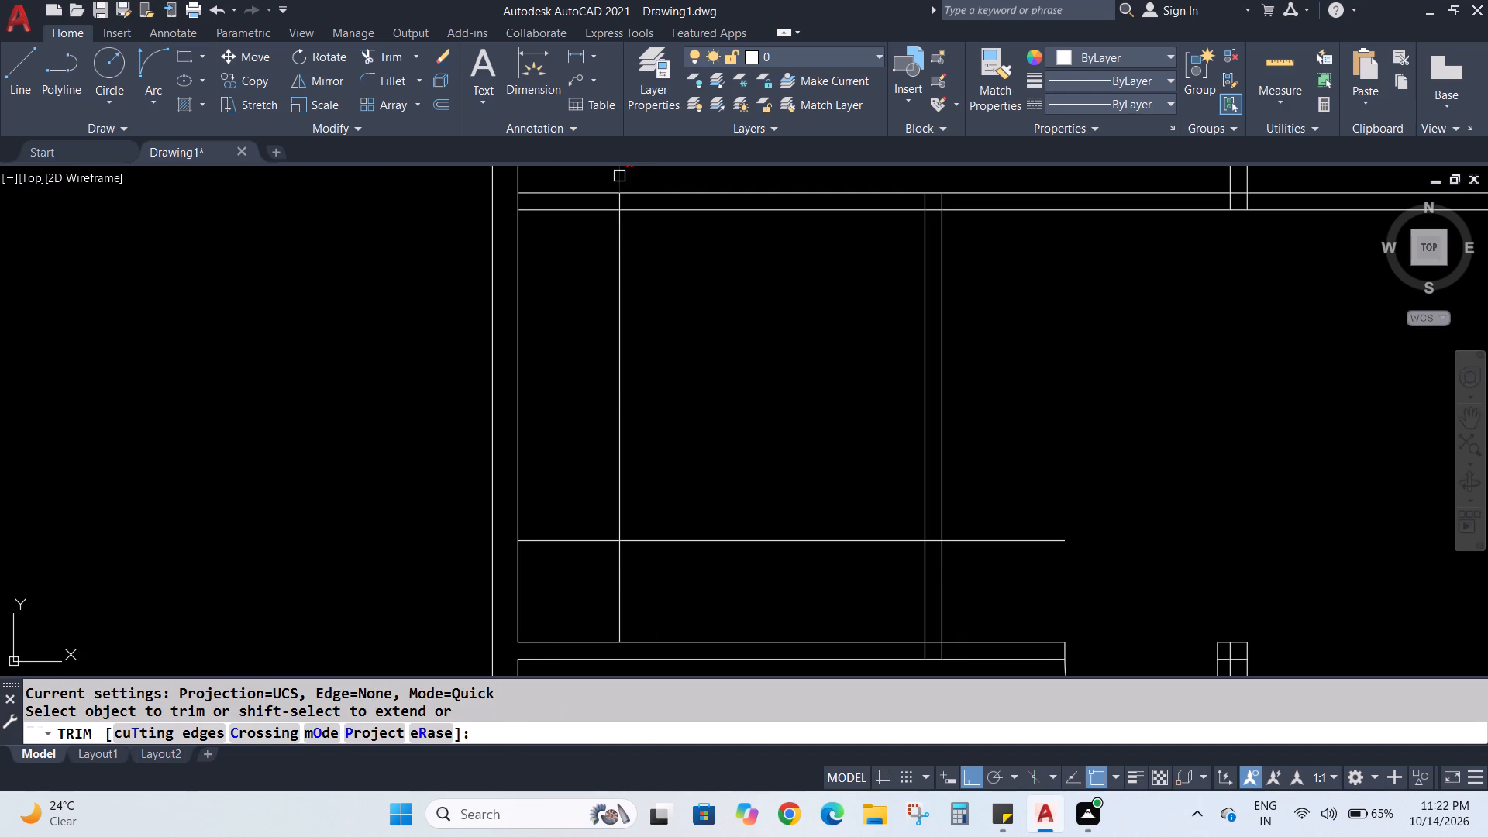
left_click(619, 176)
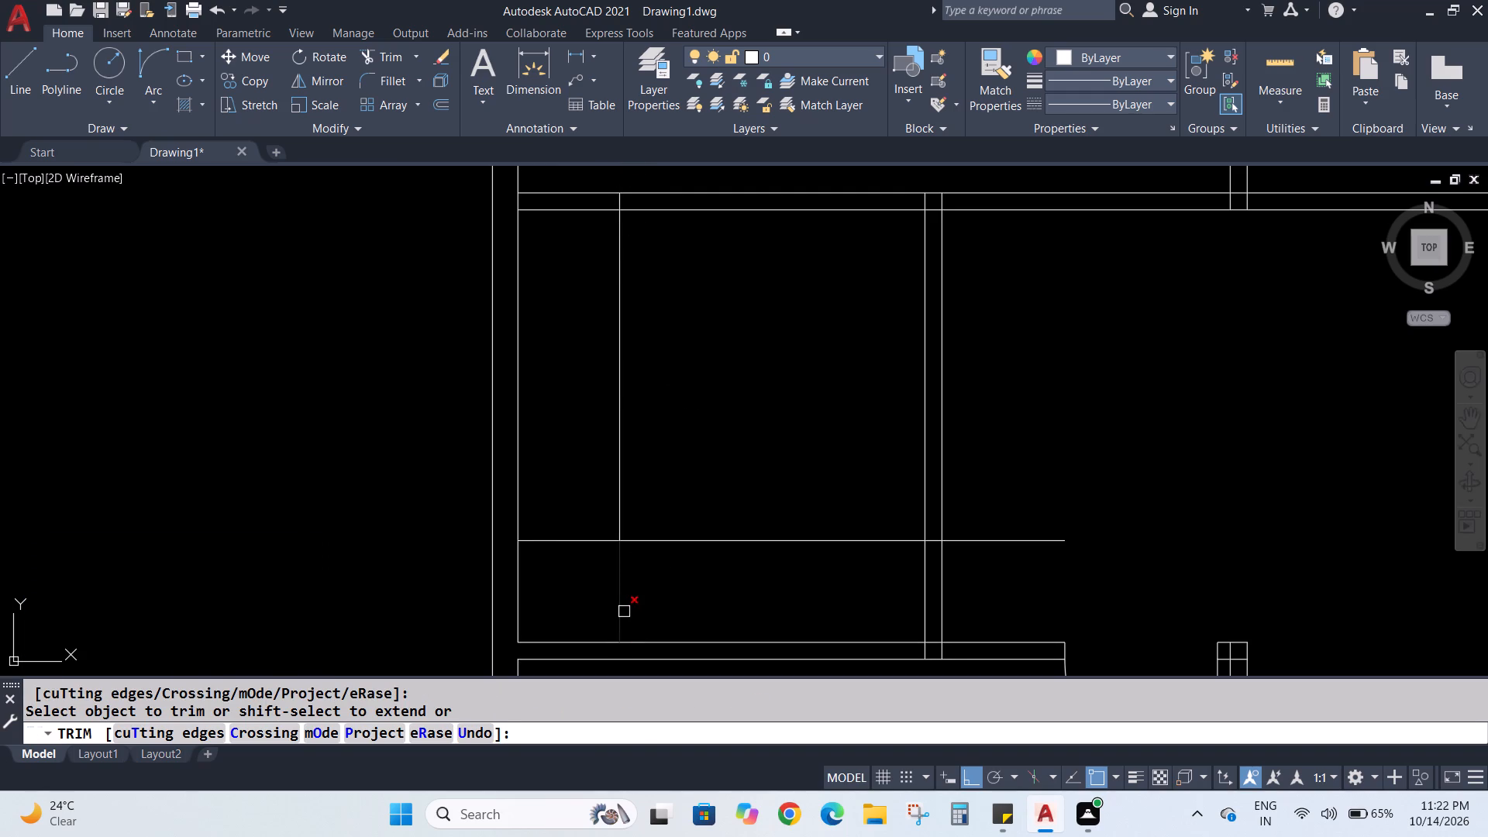
left_click(625, 609)
left_click(573, 536)
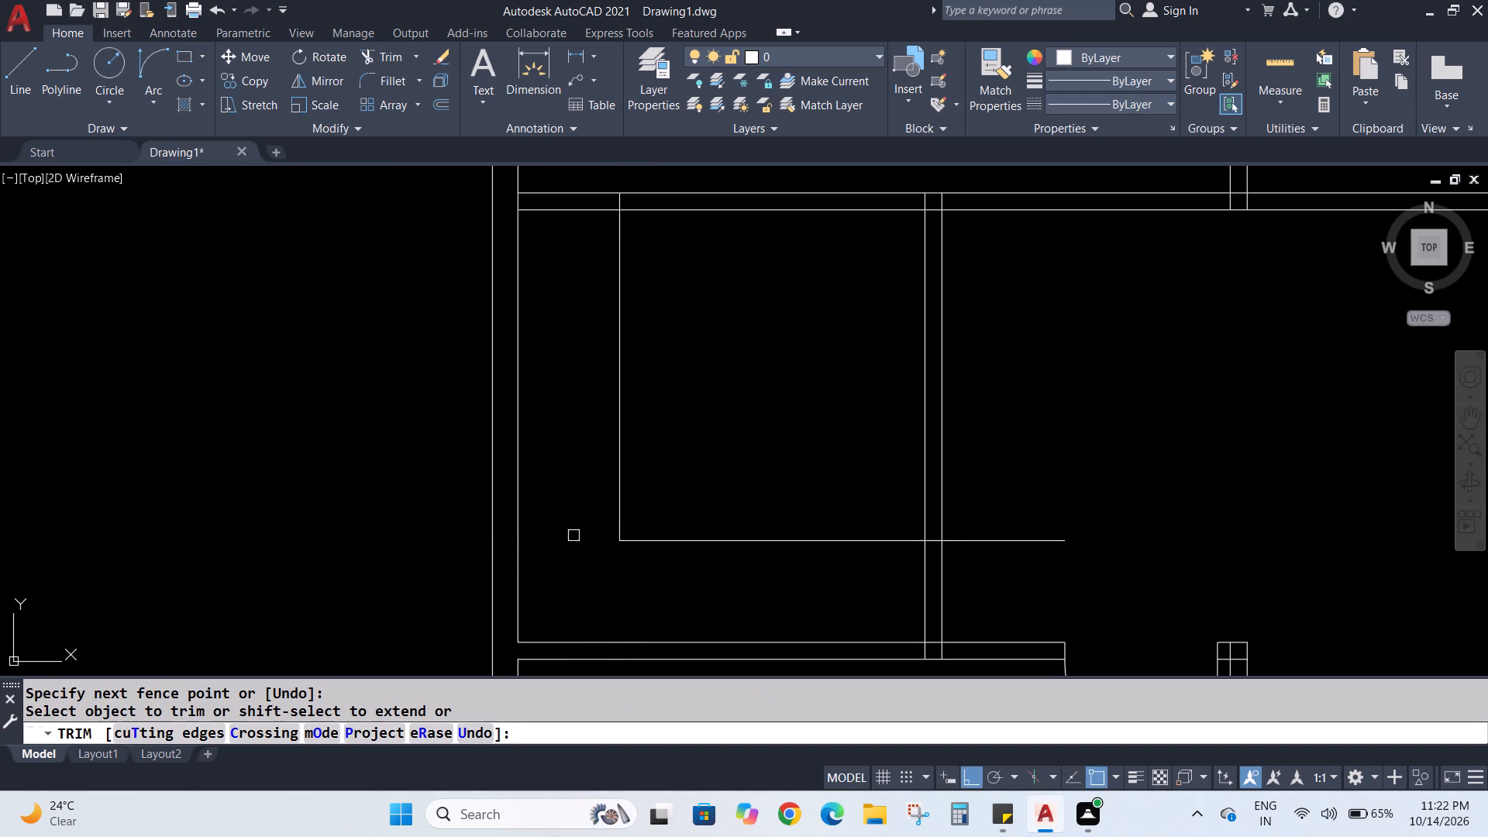
left_click(1035, 547)
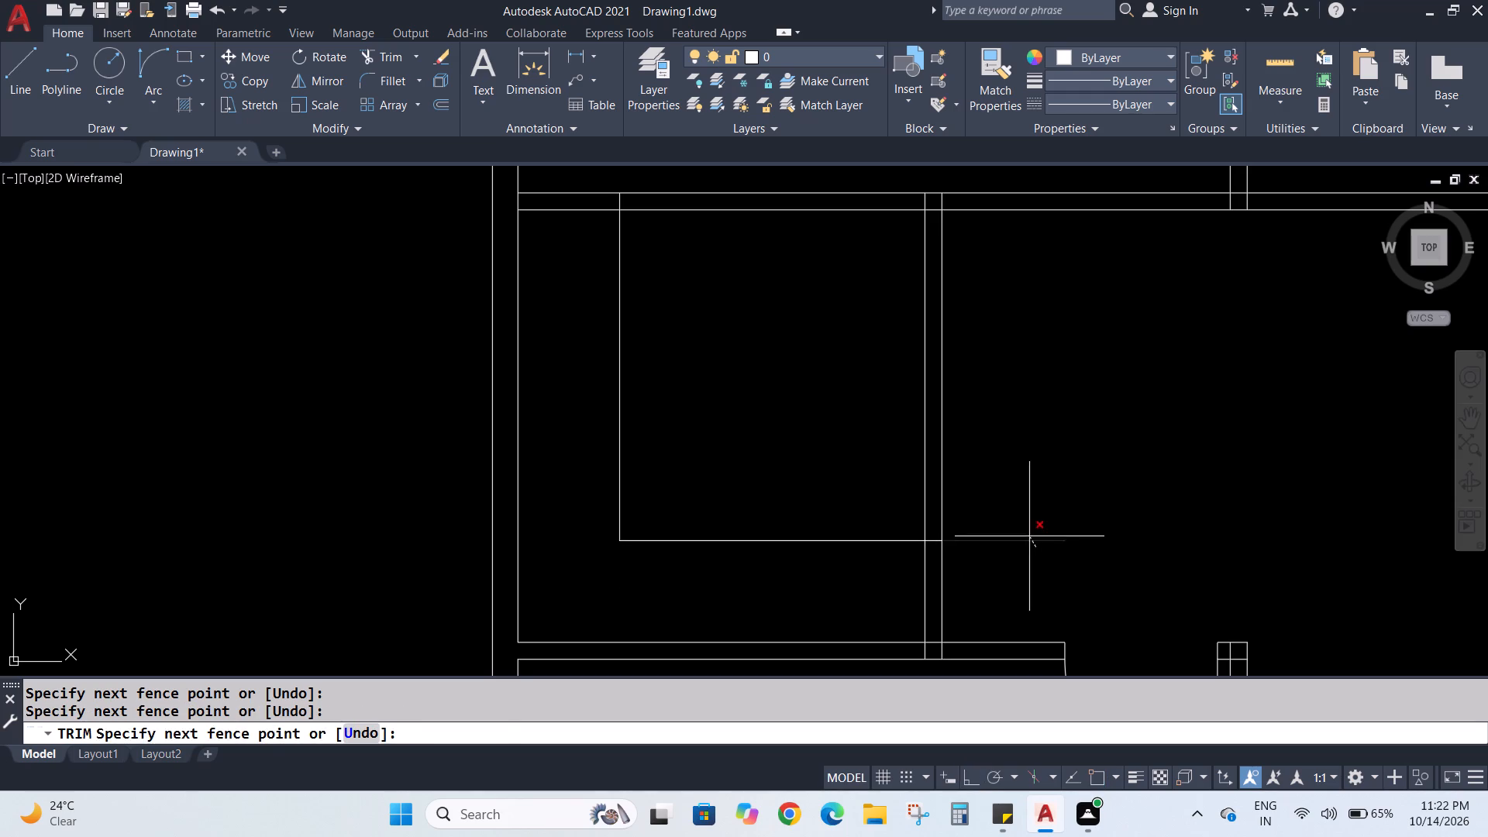
left_click(1029, 536)
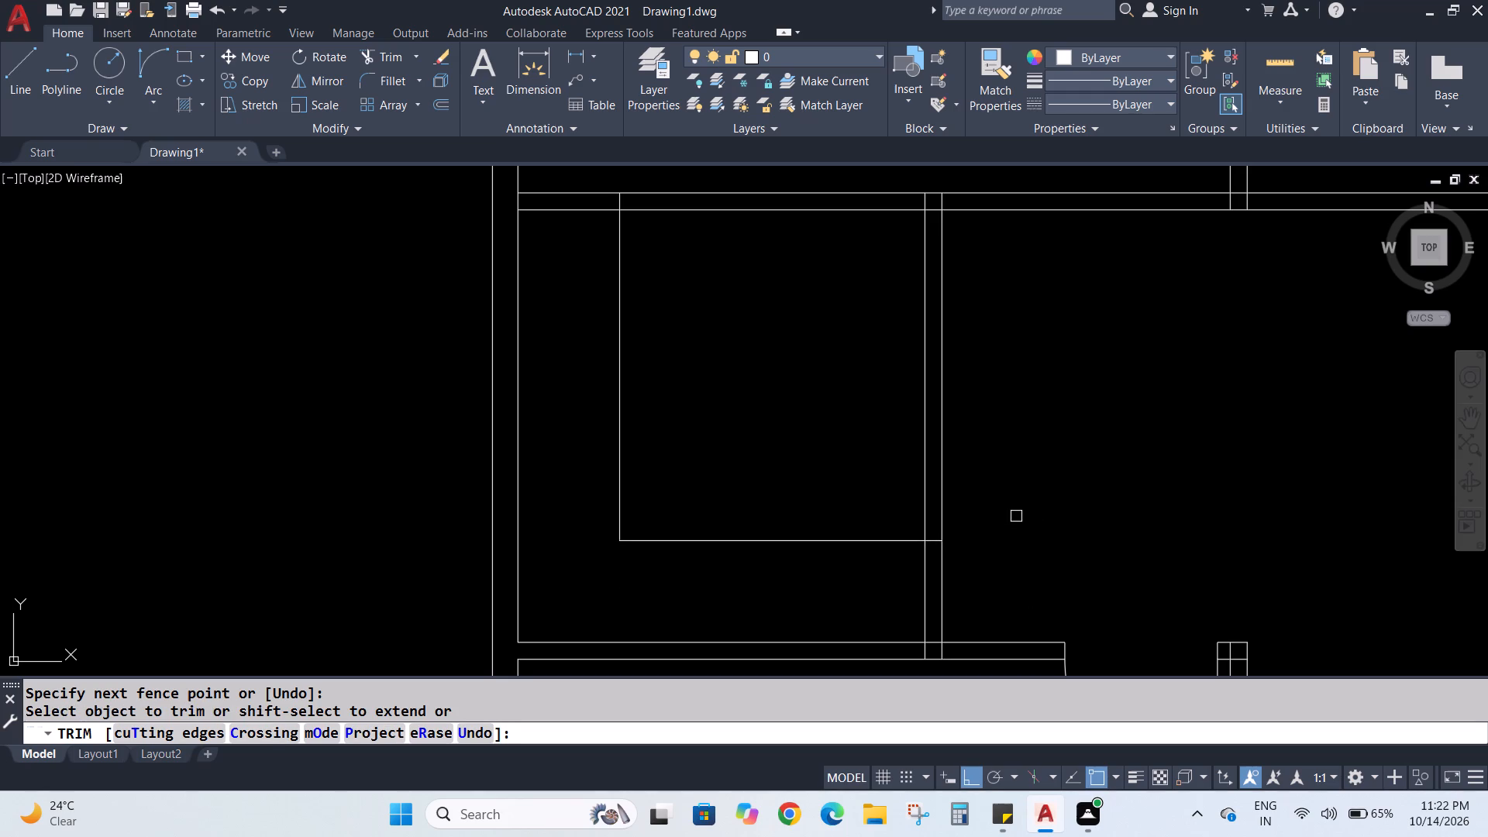
left_click(620, 202)
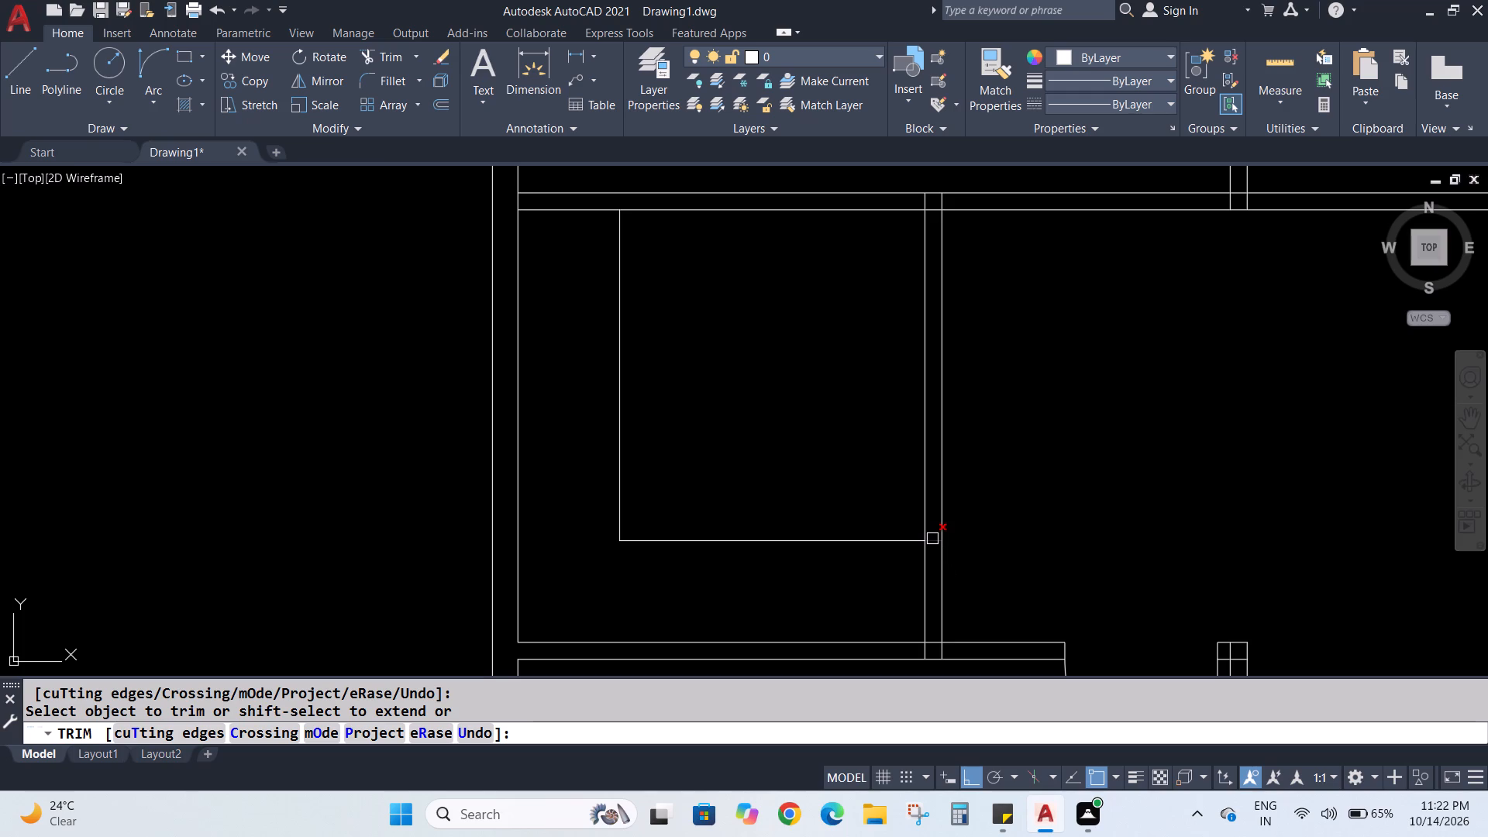
left_click(932, 539)
key("Escape")
key("Escape")
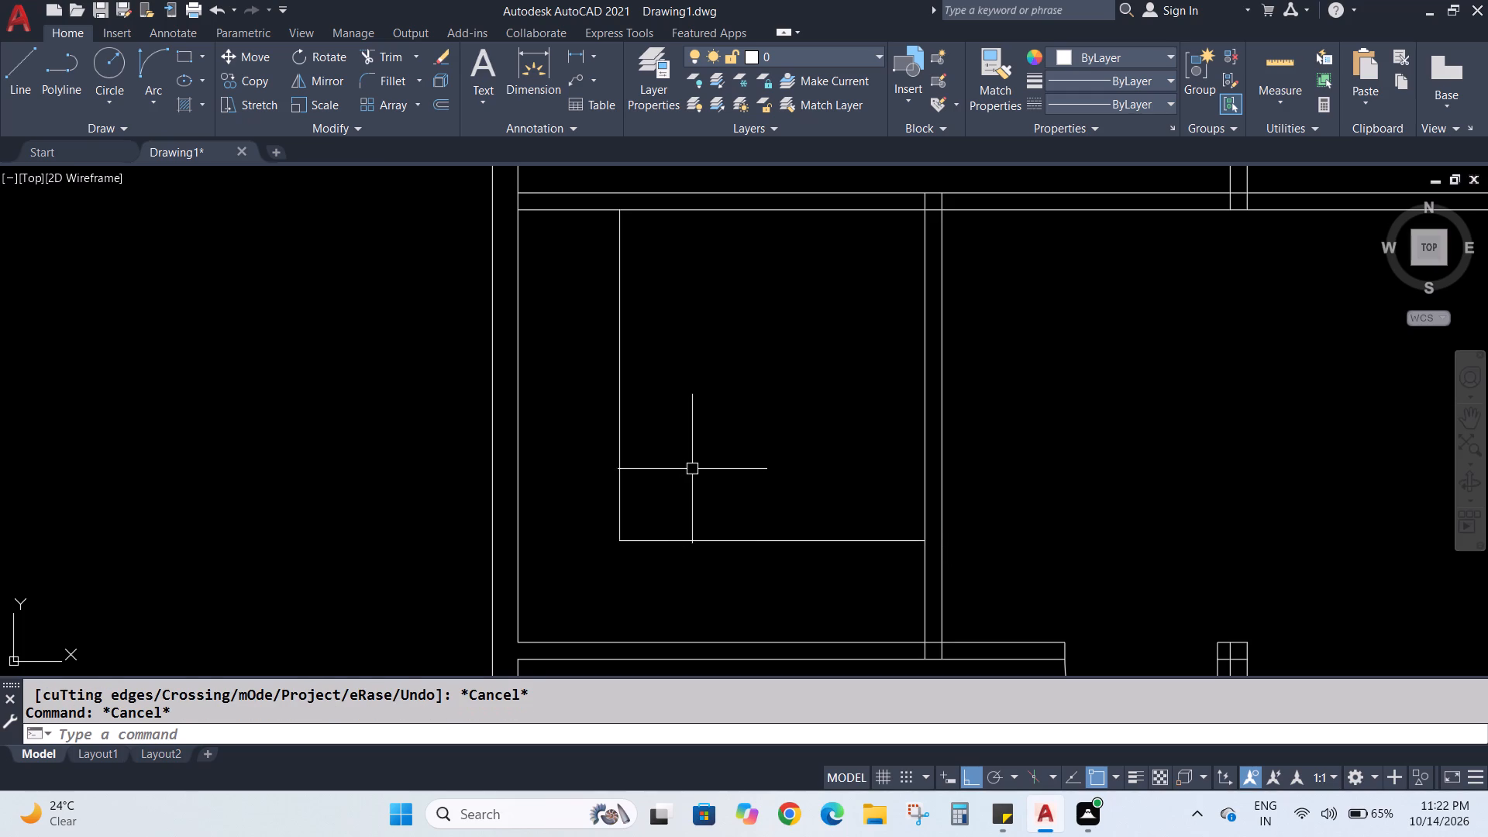
key("Escape")
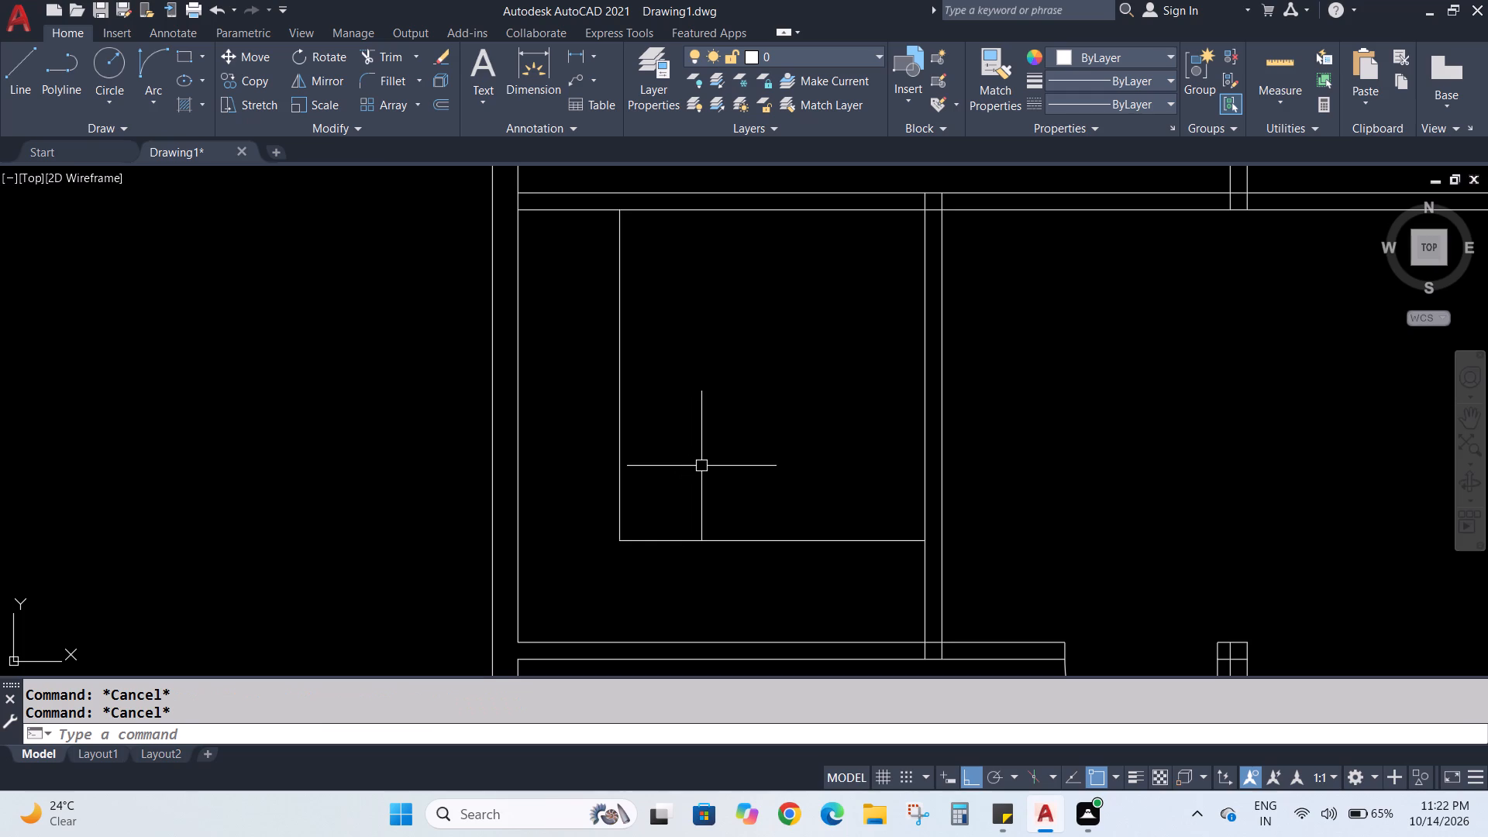
Measure the horizontal distance from the small room's right partition to the edge of the nearby door opening.
left_click(582, 56)
left_click(947, 642)
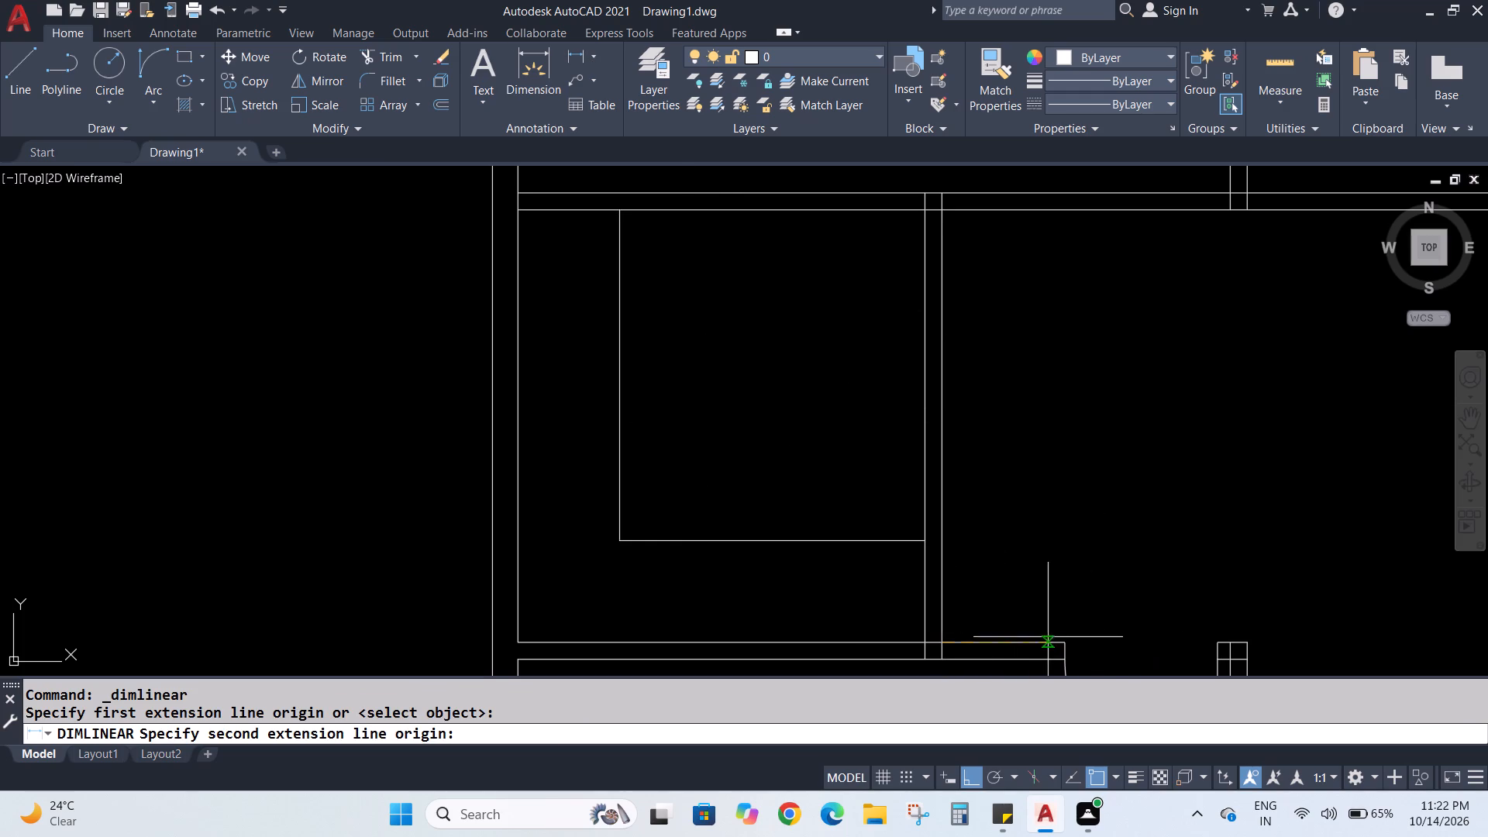
left_click(1064, 641)
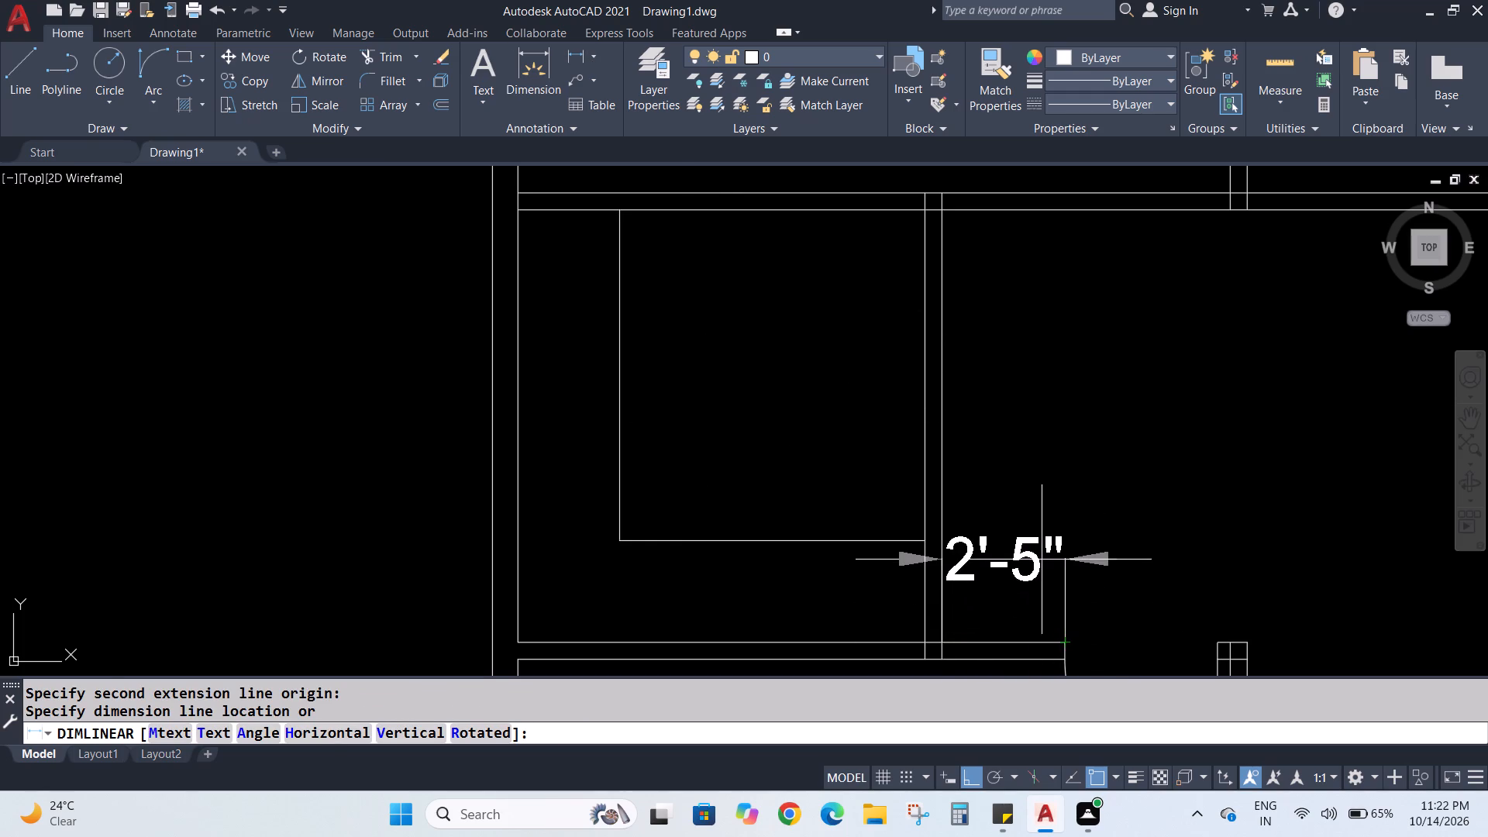
key("Escape")
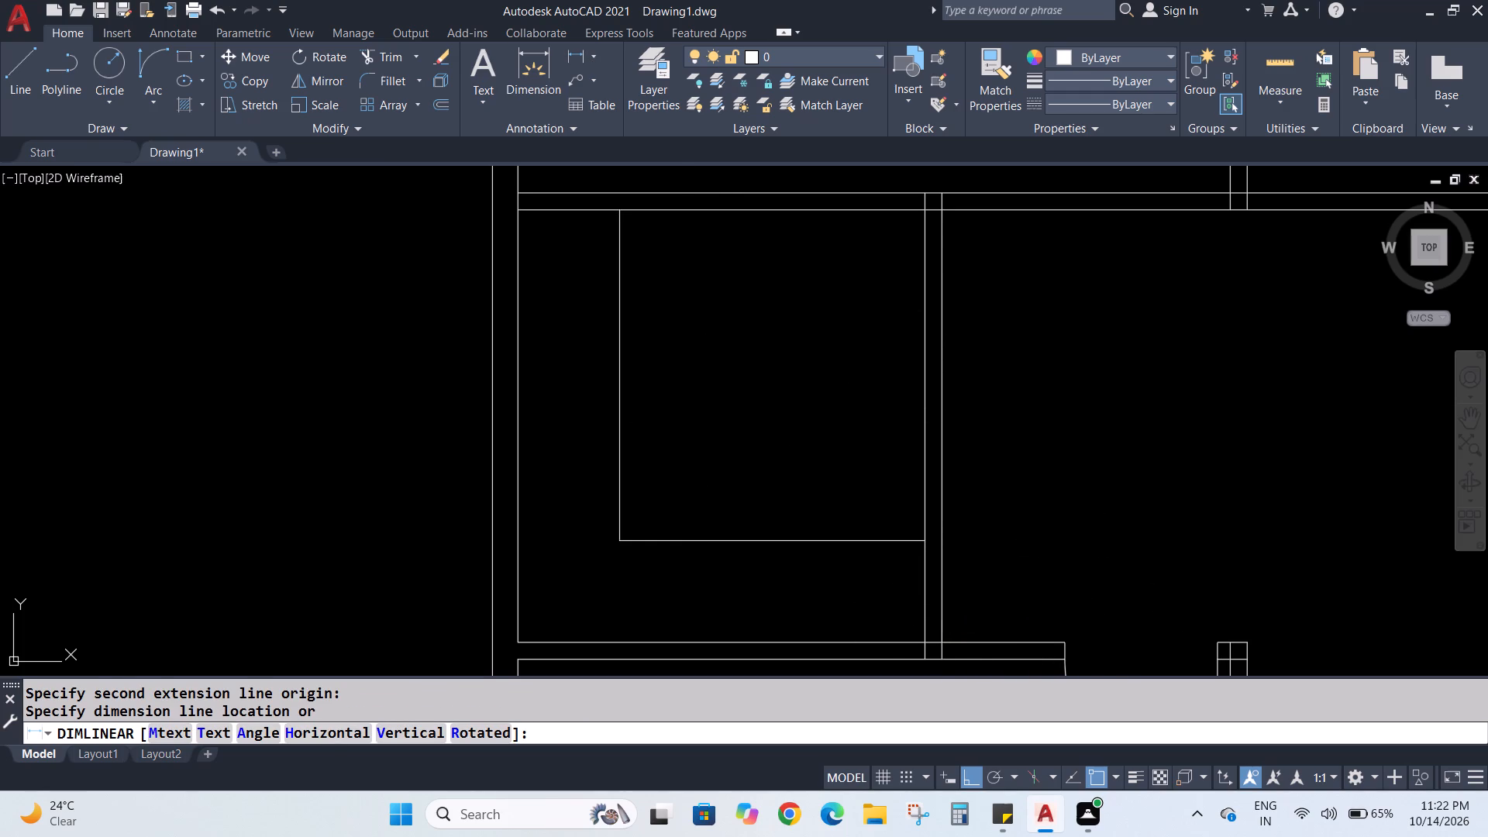
key("Escape")
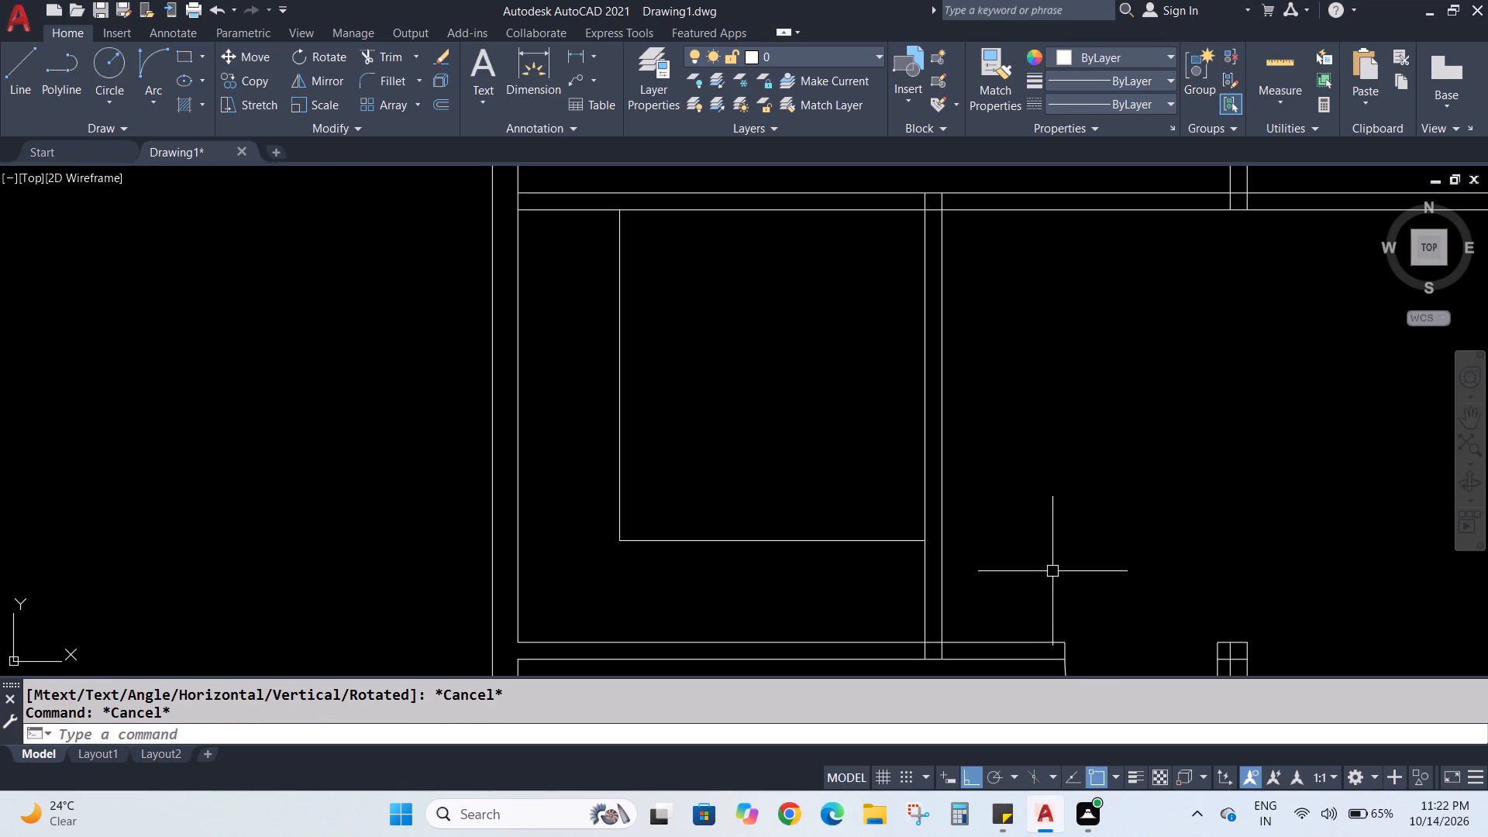
Offset the outer face line of the small room's right partition 1'9" away from the room, toward the open hall.
key("o")
key("Return")
key("1")
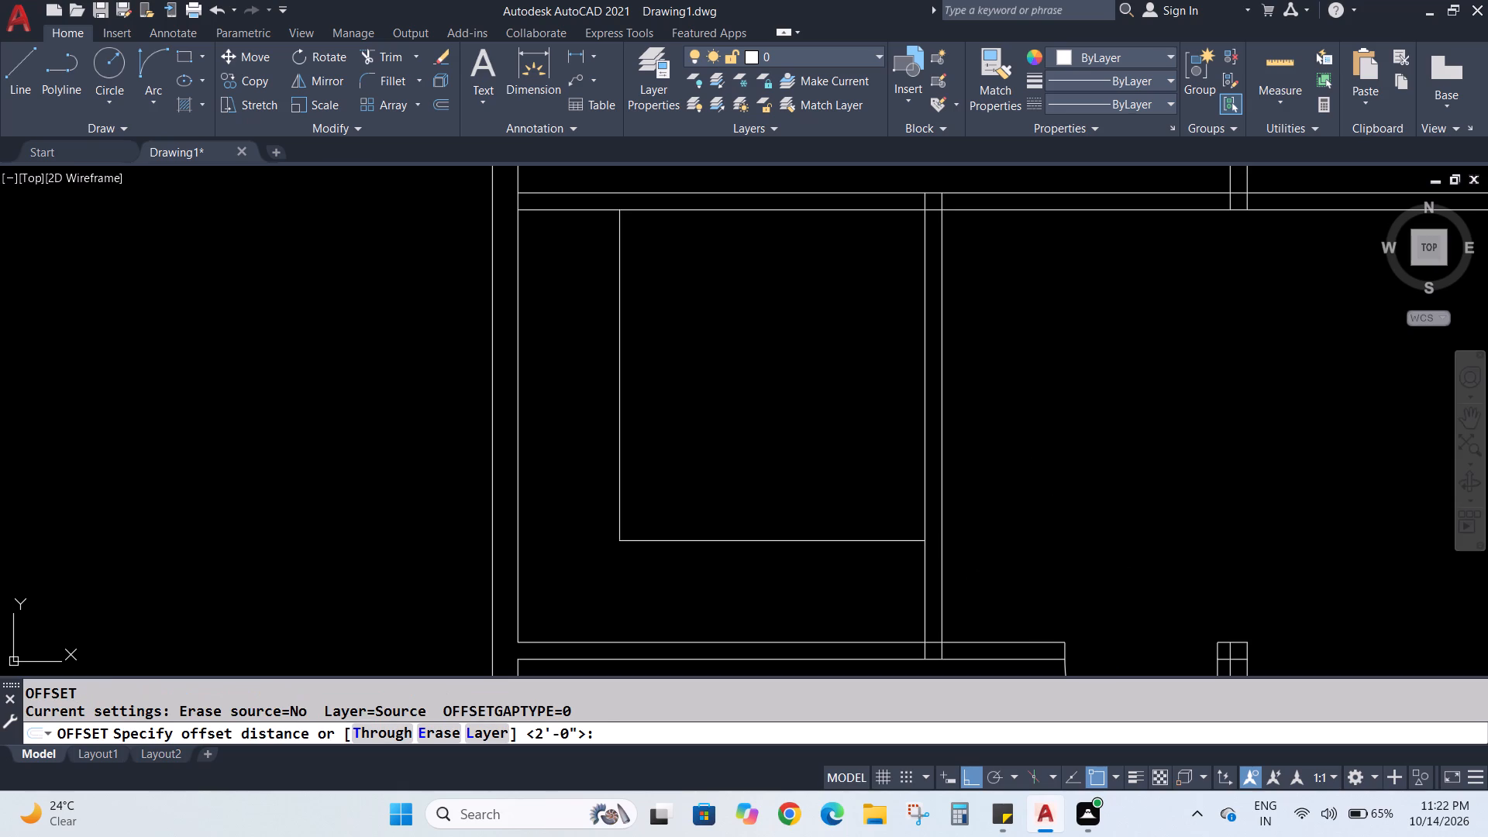
key("apostrophe")
type("9\"")
key("Return")
left_click(941, 479)
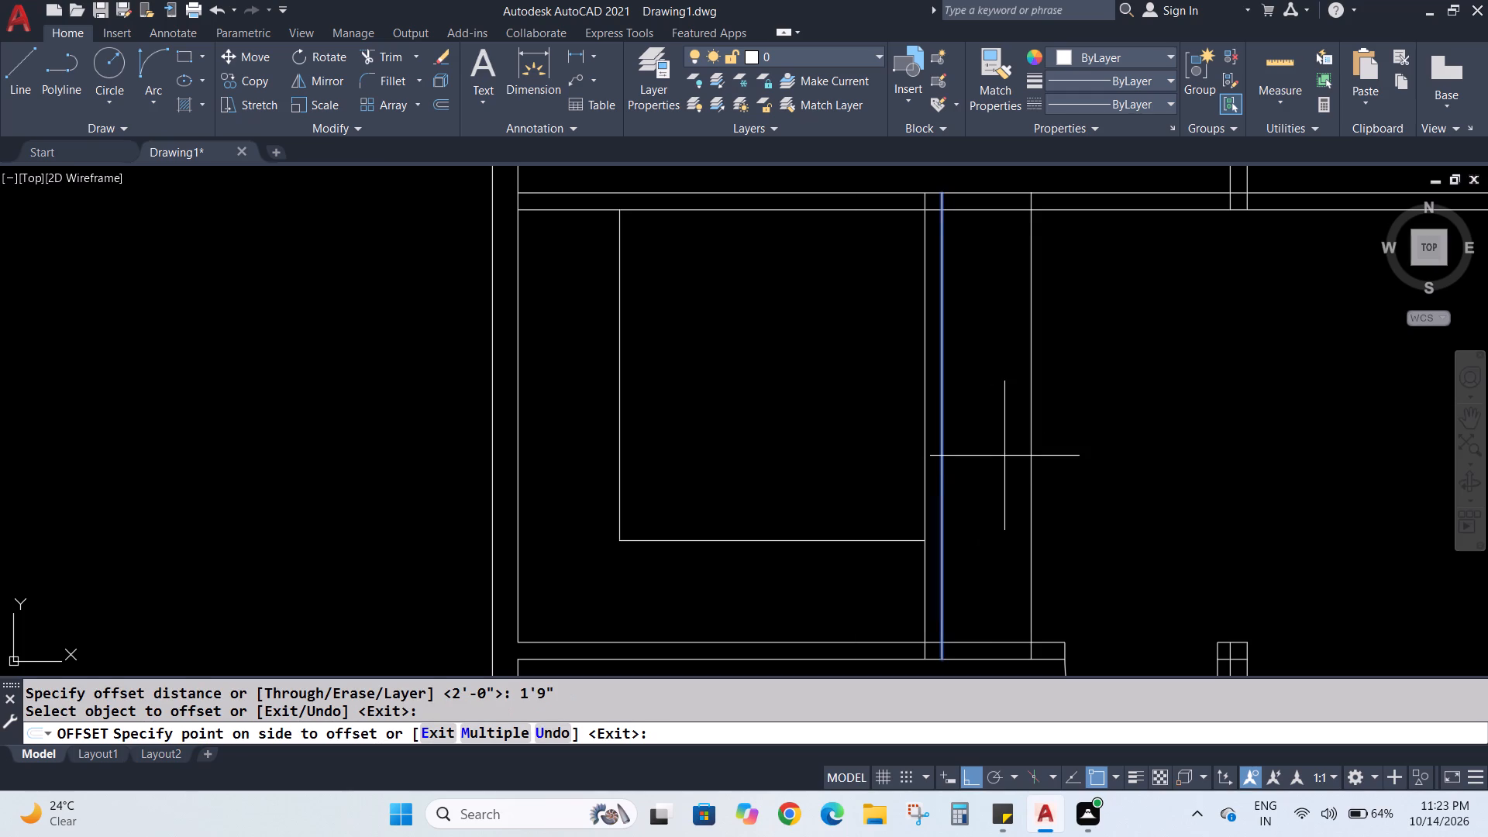
left_click(1004, 456)
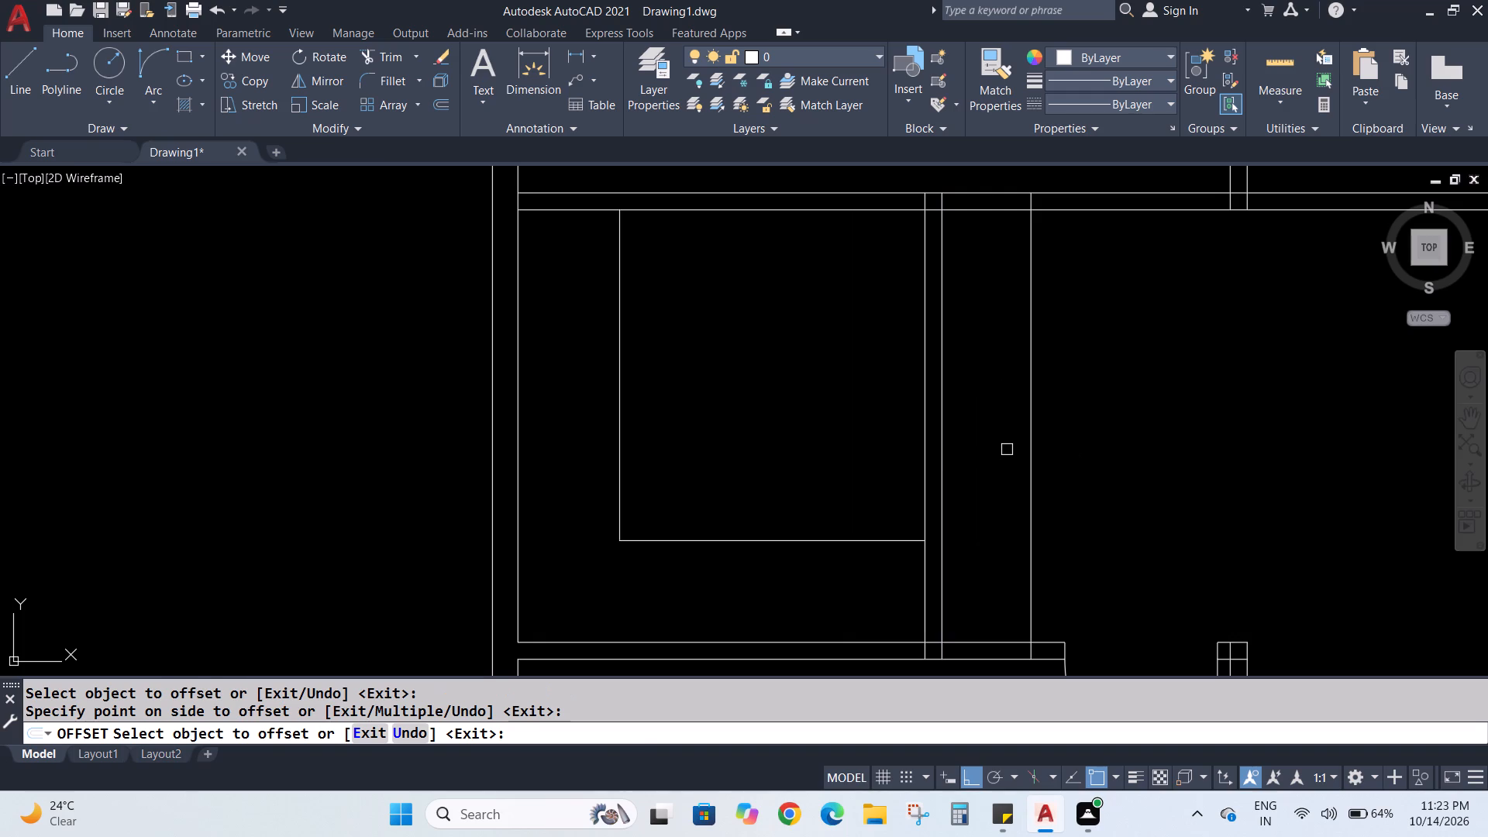
key("Escape")
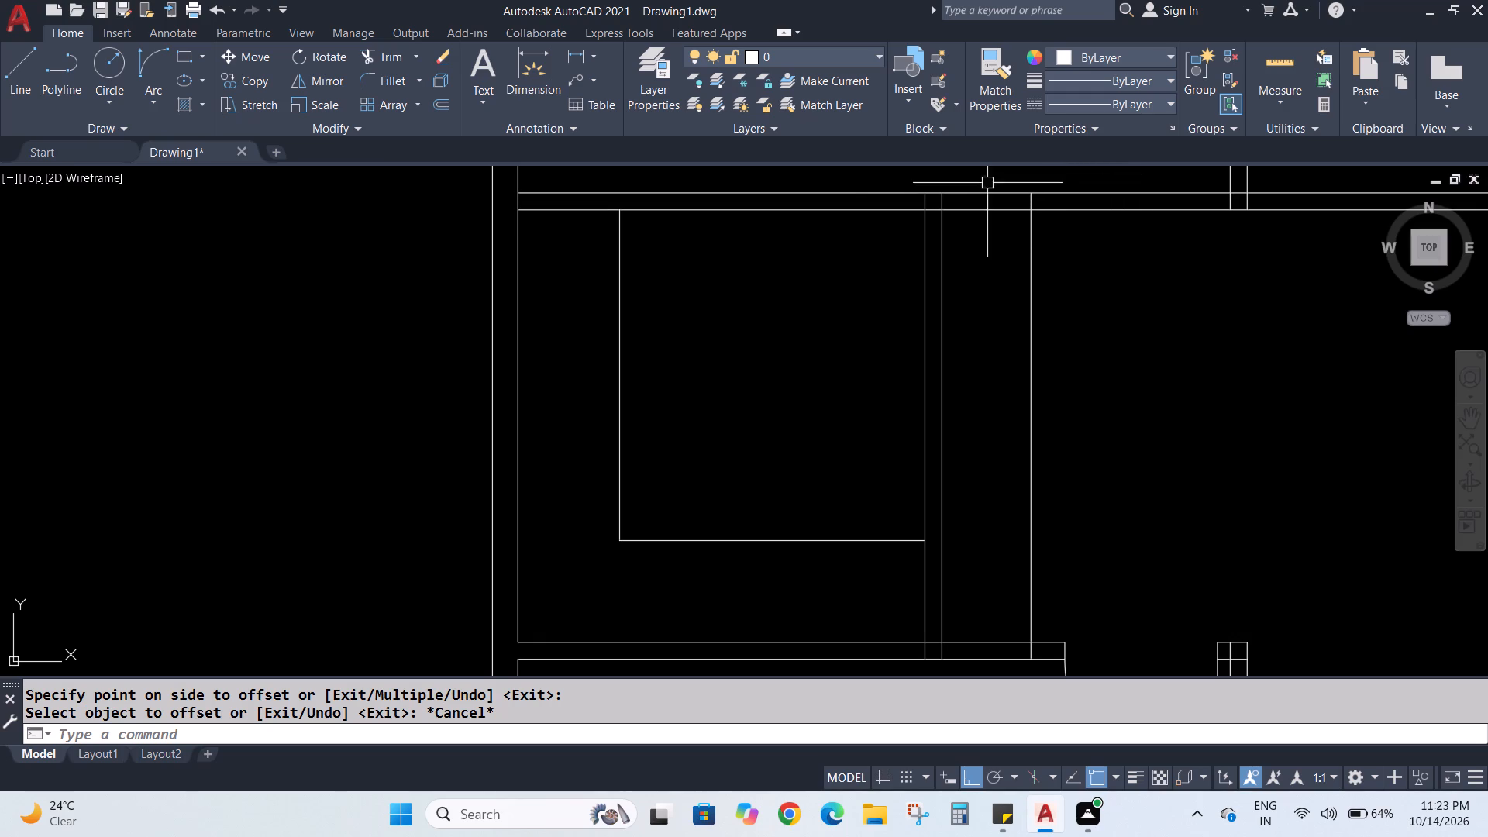
Offset the lower line of the small room's top wall 3" down into the room.
middle_click_drag(856, 250, 824, 322)
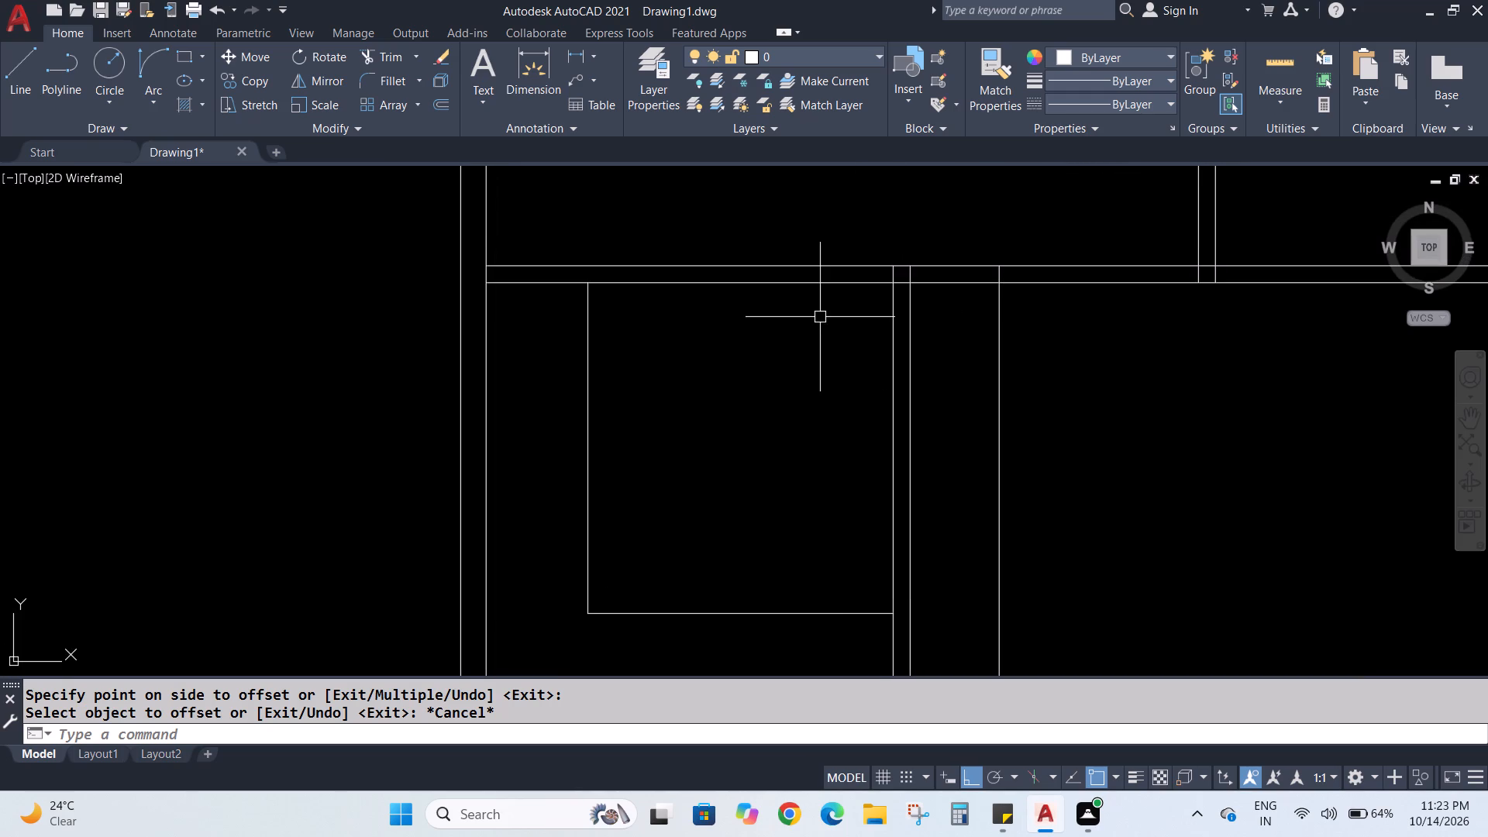
scroll(820, 317, "up", 1)
key("Escape")
key("o")
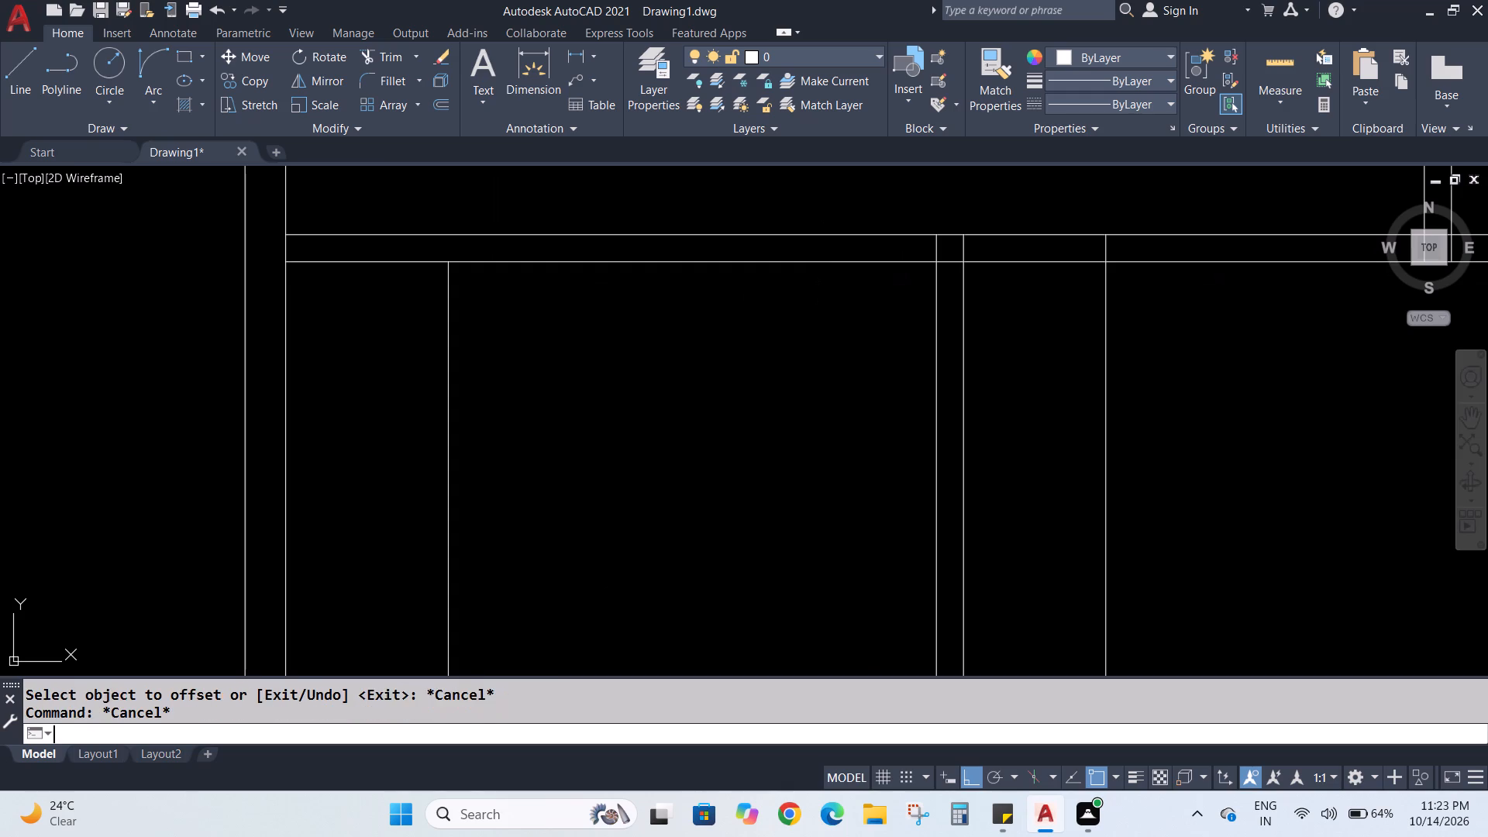
key("Return")
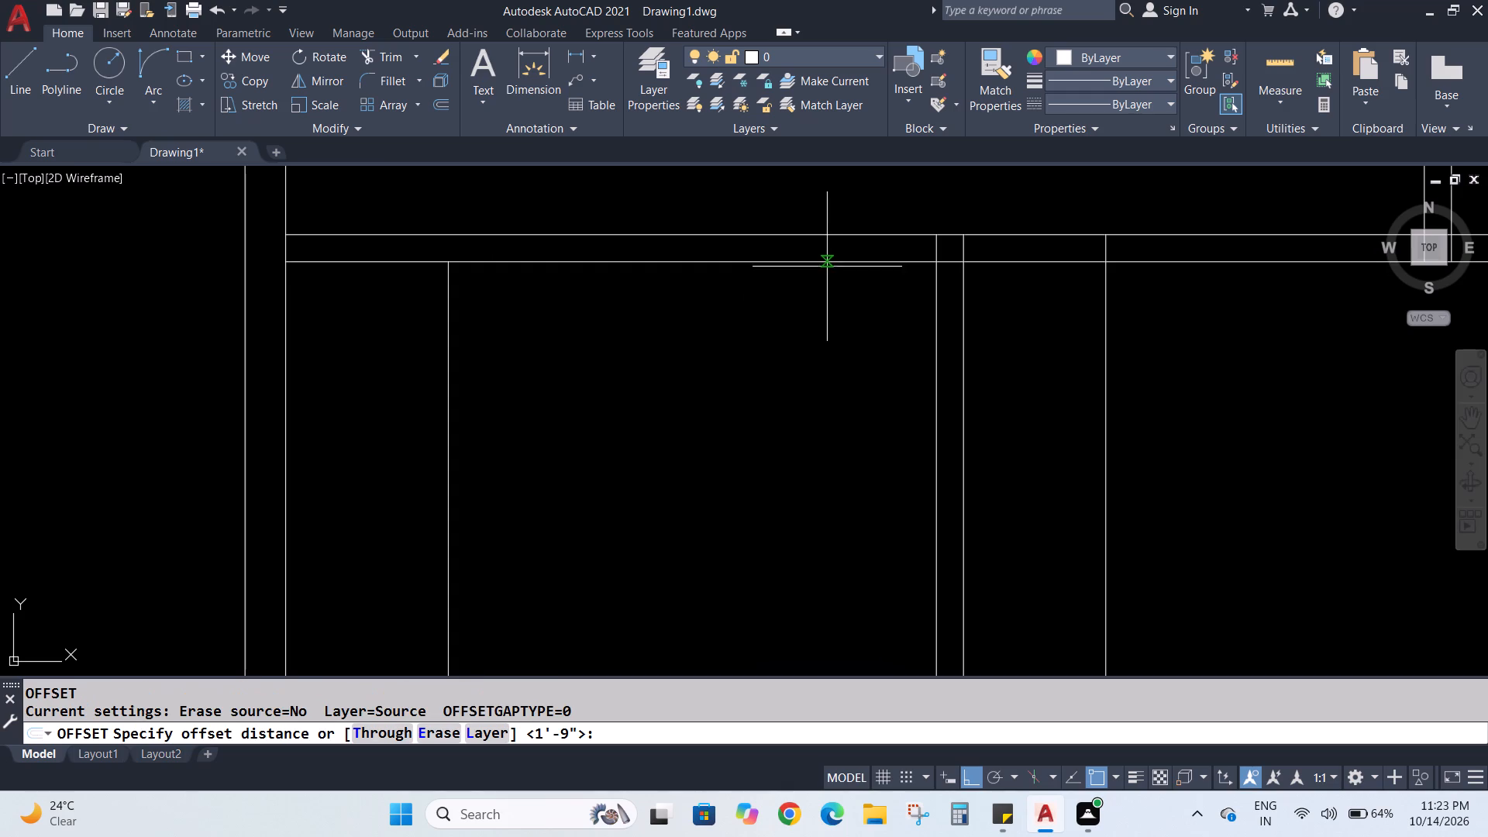
key("3")
key("shift+quotedbl")
key("Return")
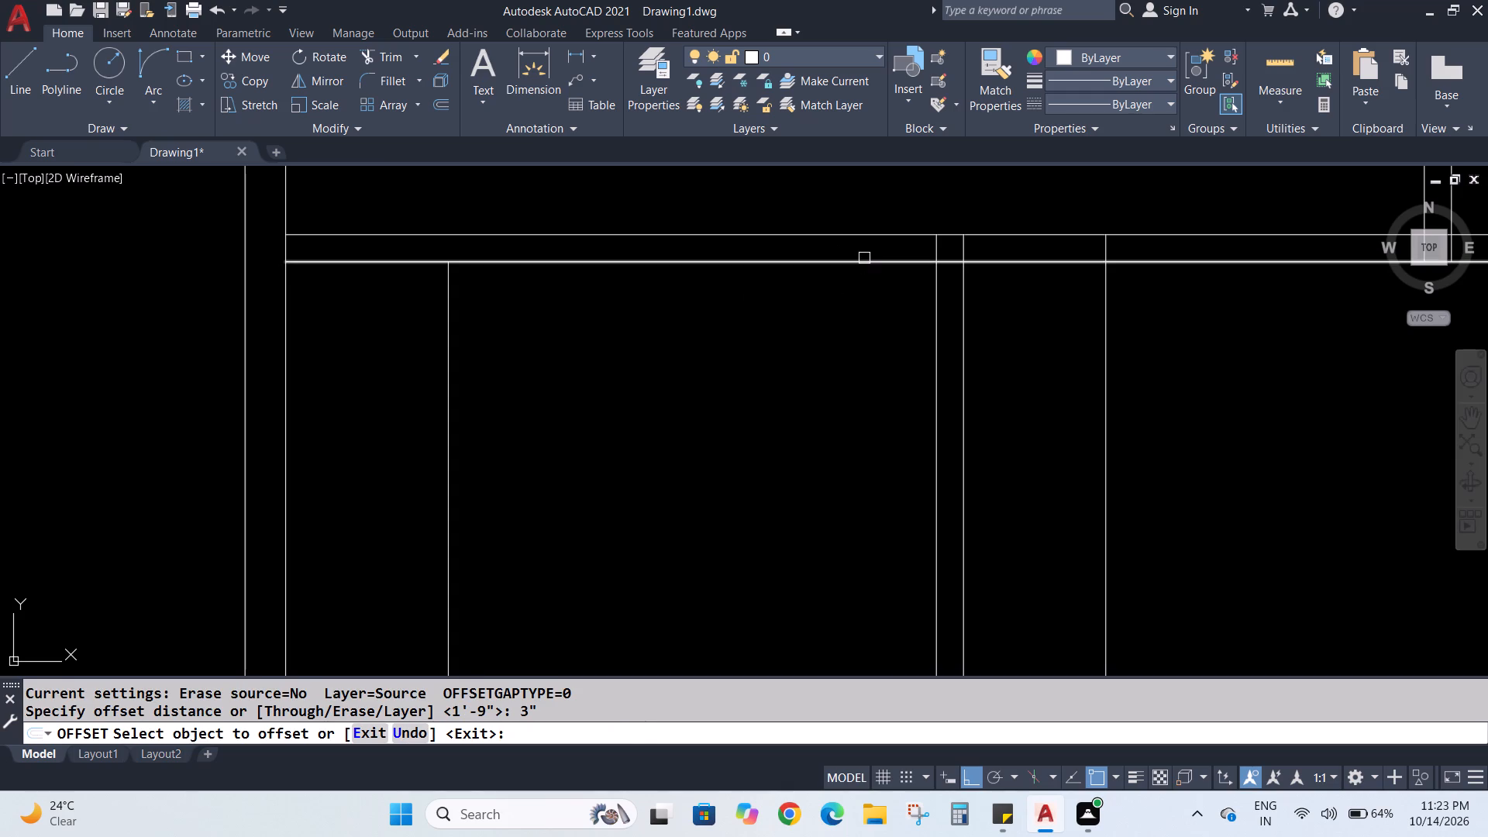
left_click(866, 266)
left_click(866, 289)
key("Escape")
key("Escape")
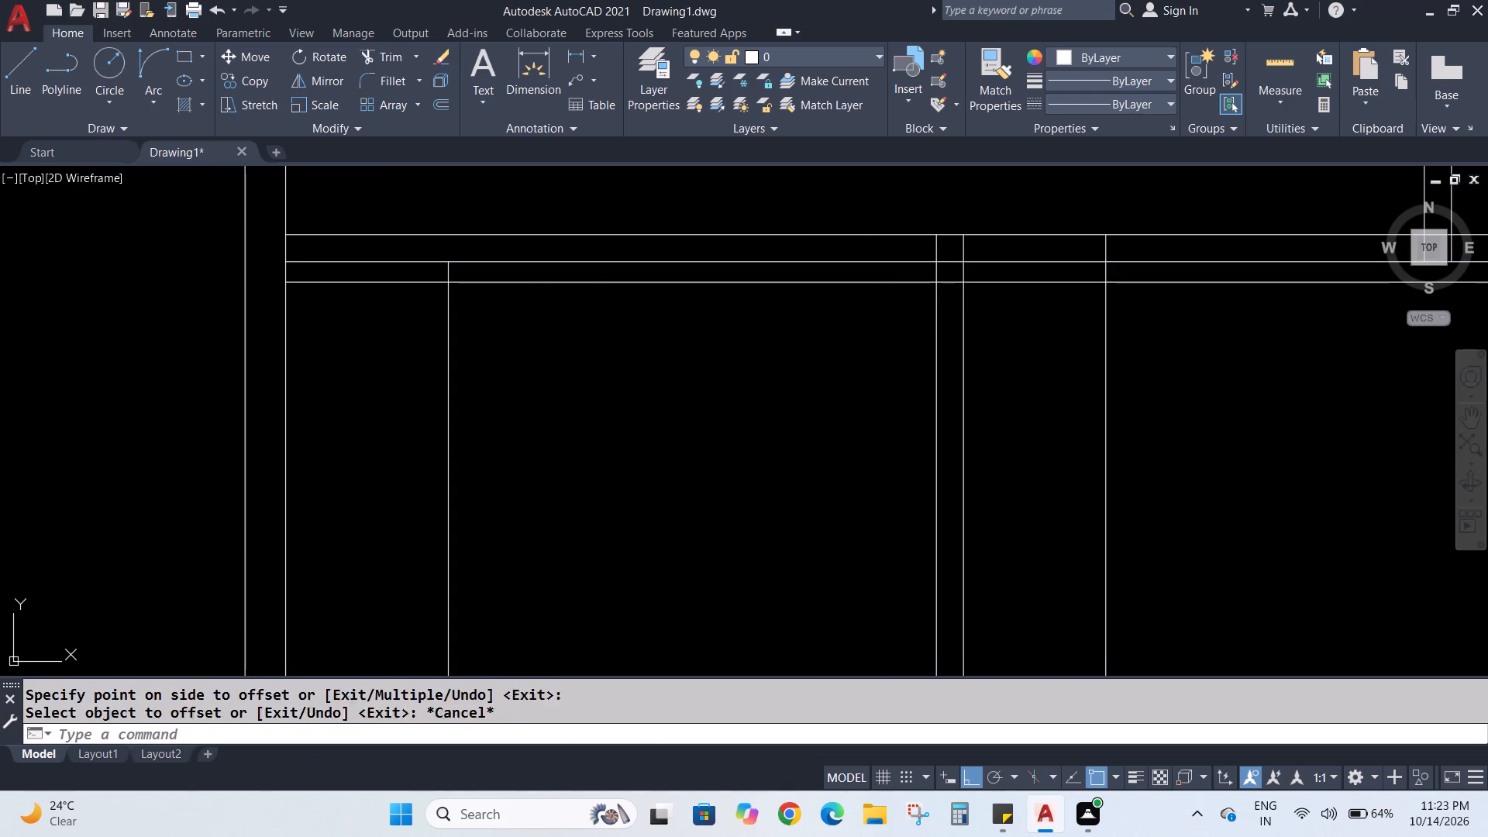
Trim the 3" offset line so only the short jamb piece across the small room's right partition remains.
type("TR")
key("Return")
left_click(833, 287)
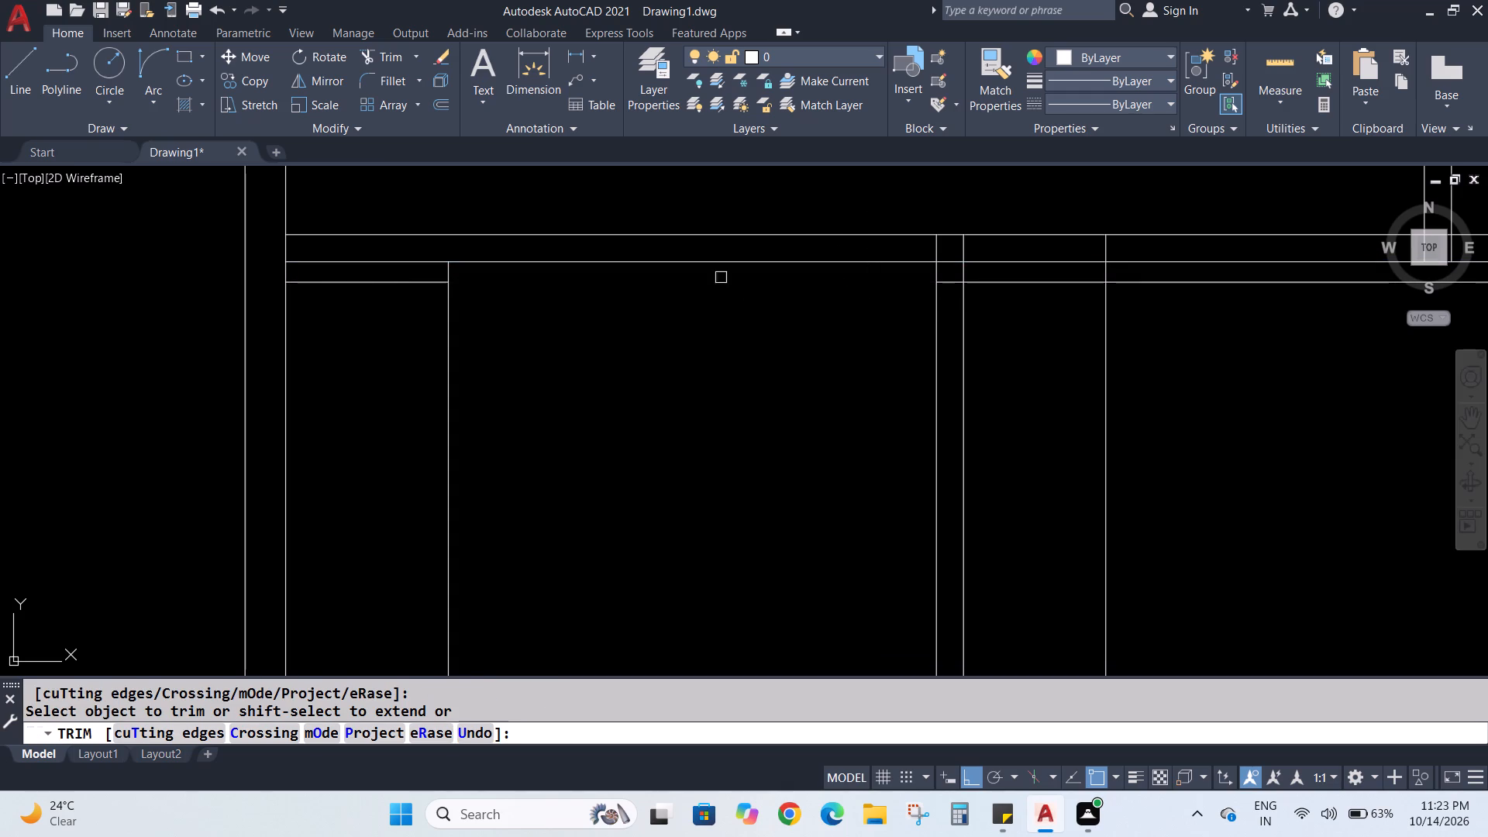
left_click(415, 289)
left_click(415, 281)
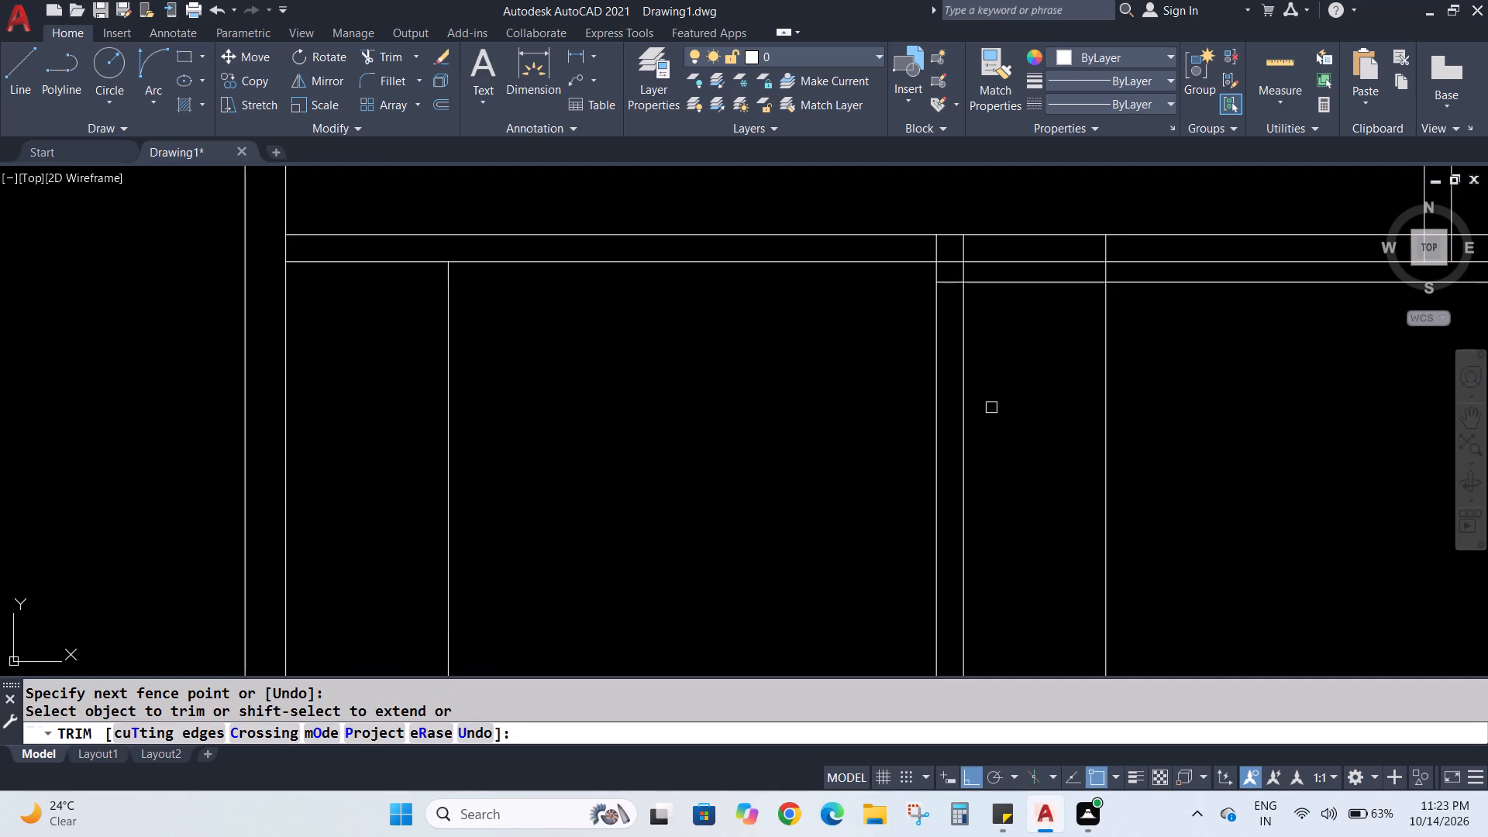
left_click(1044, 285)
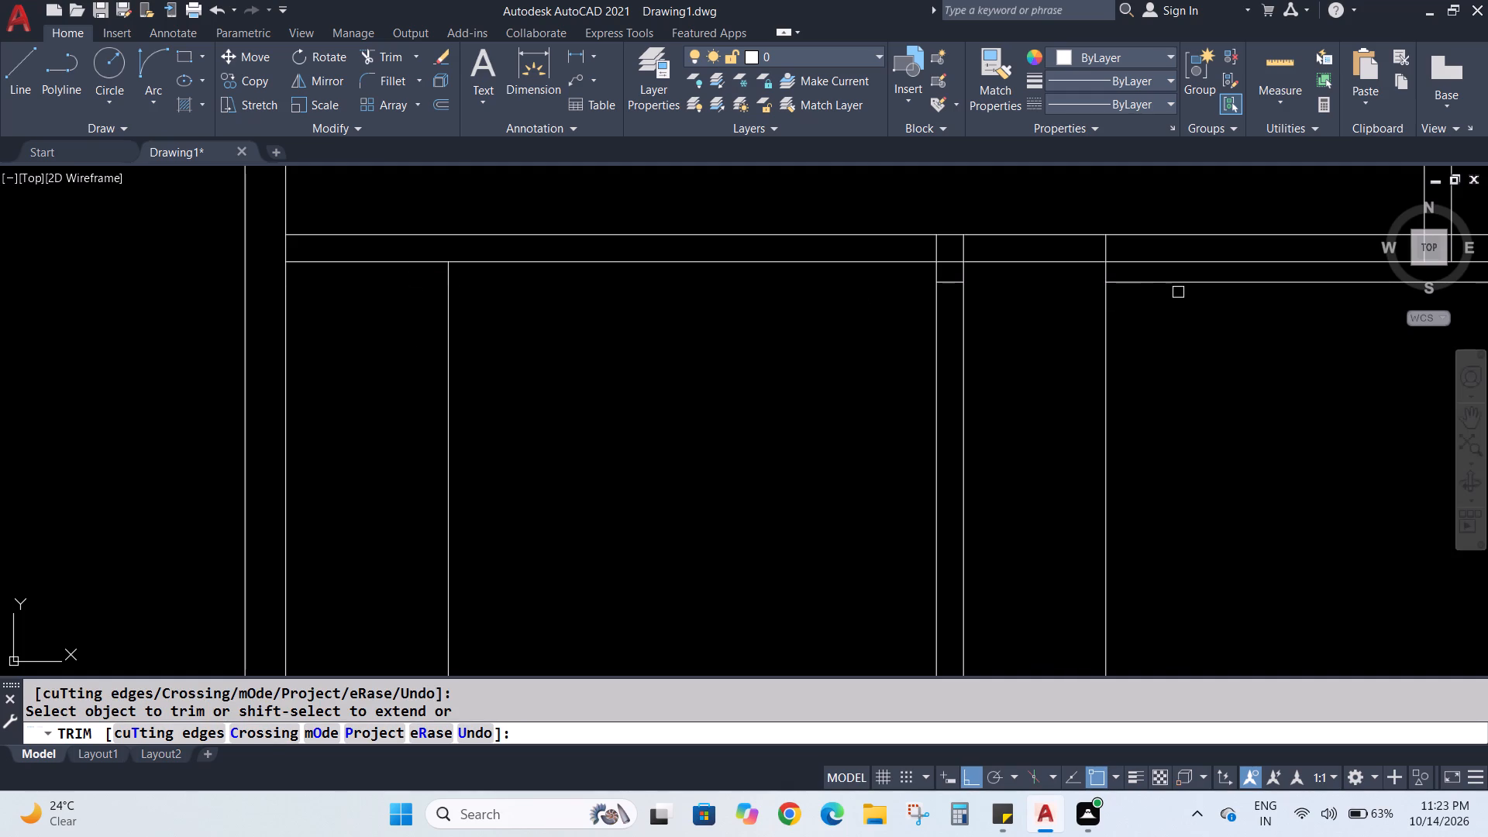
left_click(1176, 285)
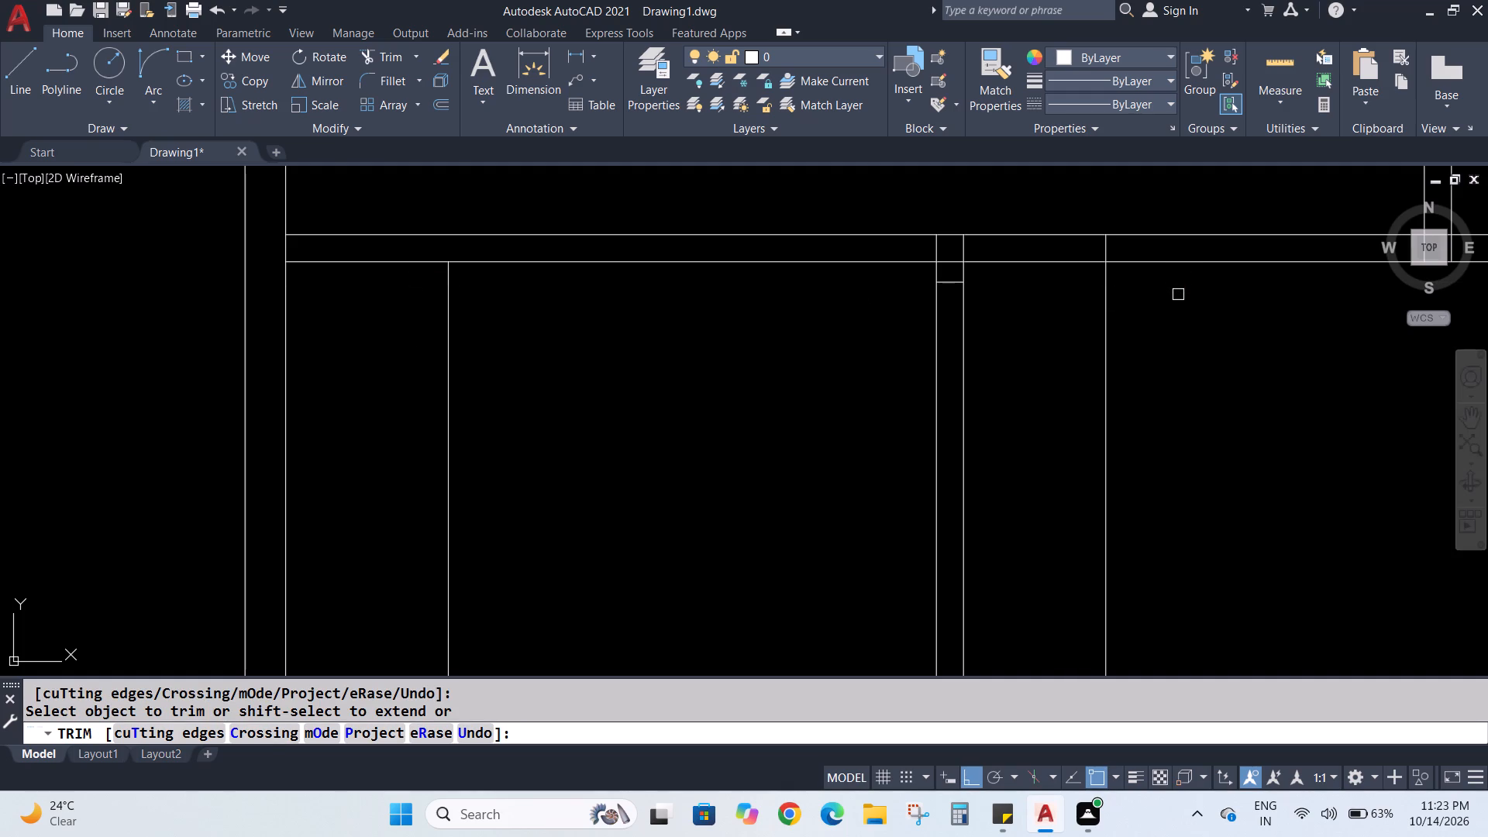
key("Escape")
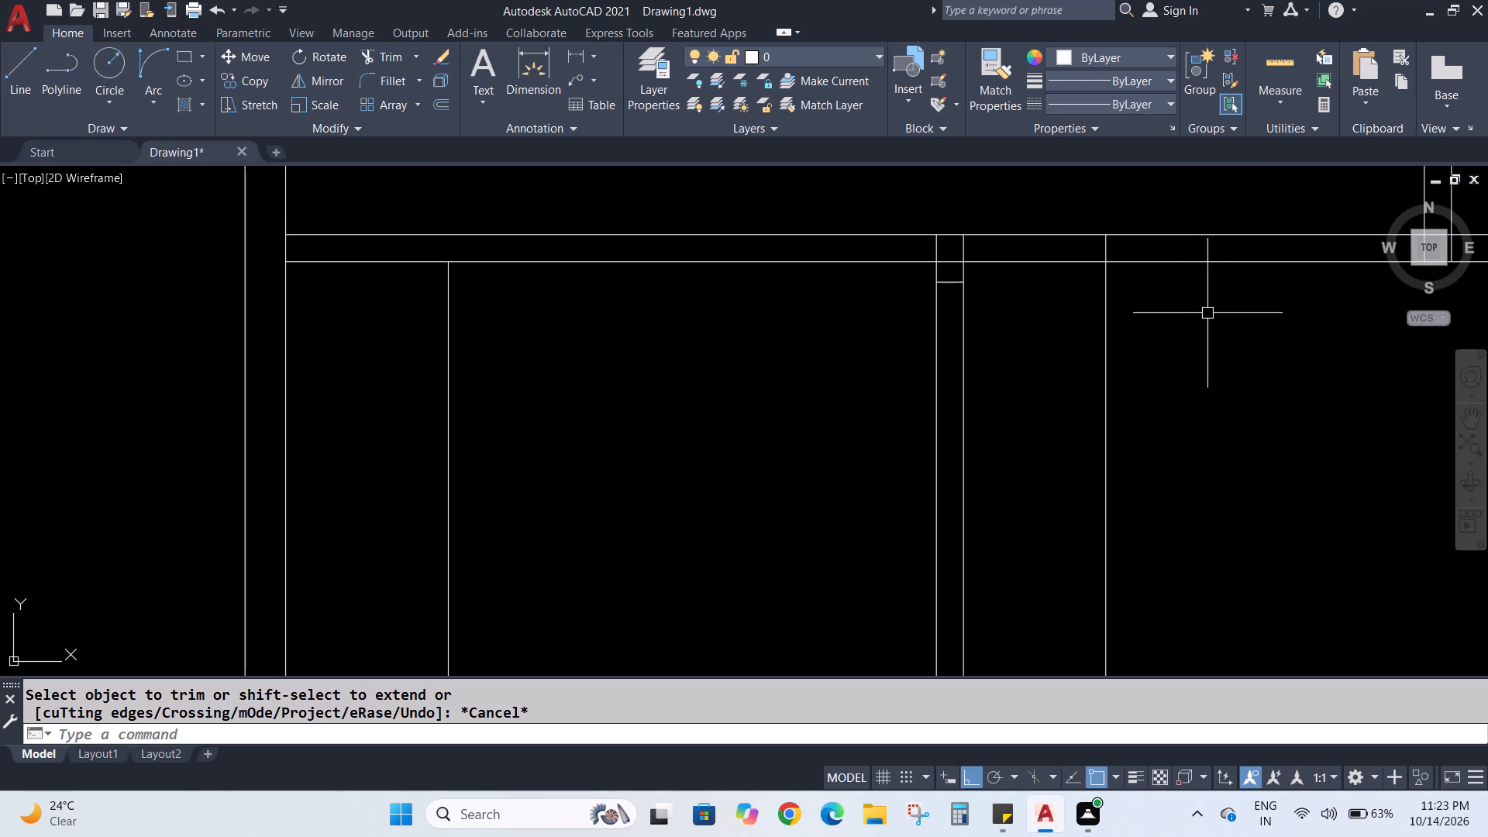
Offset the short jamb line 3' down along the small room's right partition to mark the door width.
key("o")
key("Return")
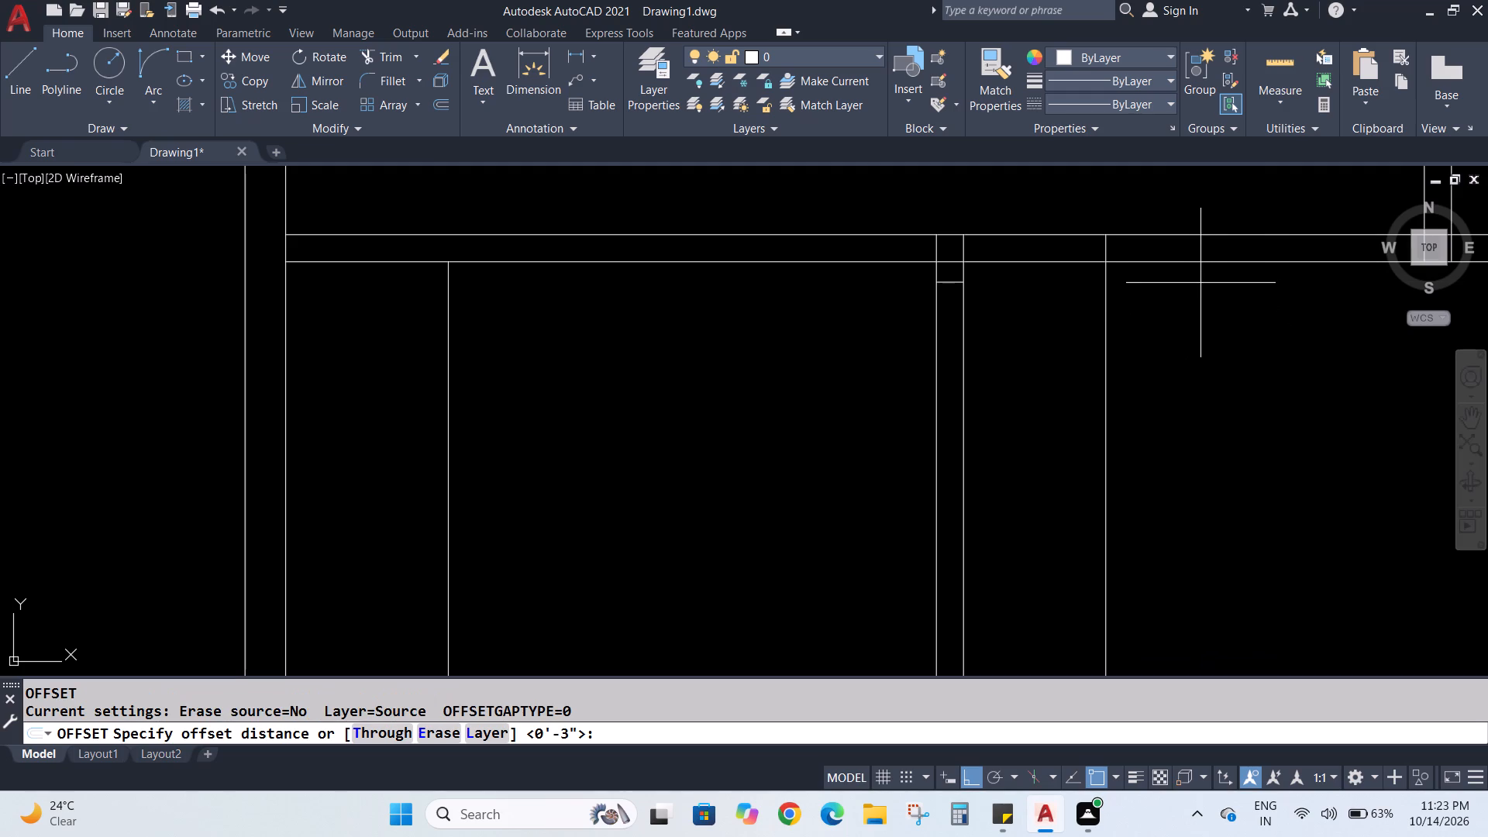
key("3")
key("apostrophe")
key("Return")
left_click(949, 284)
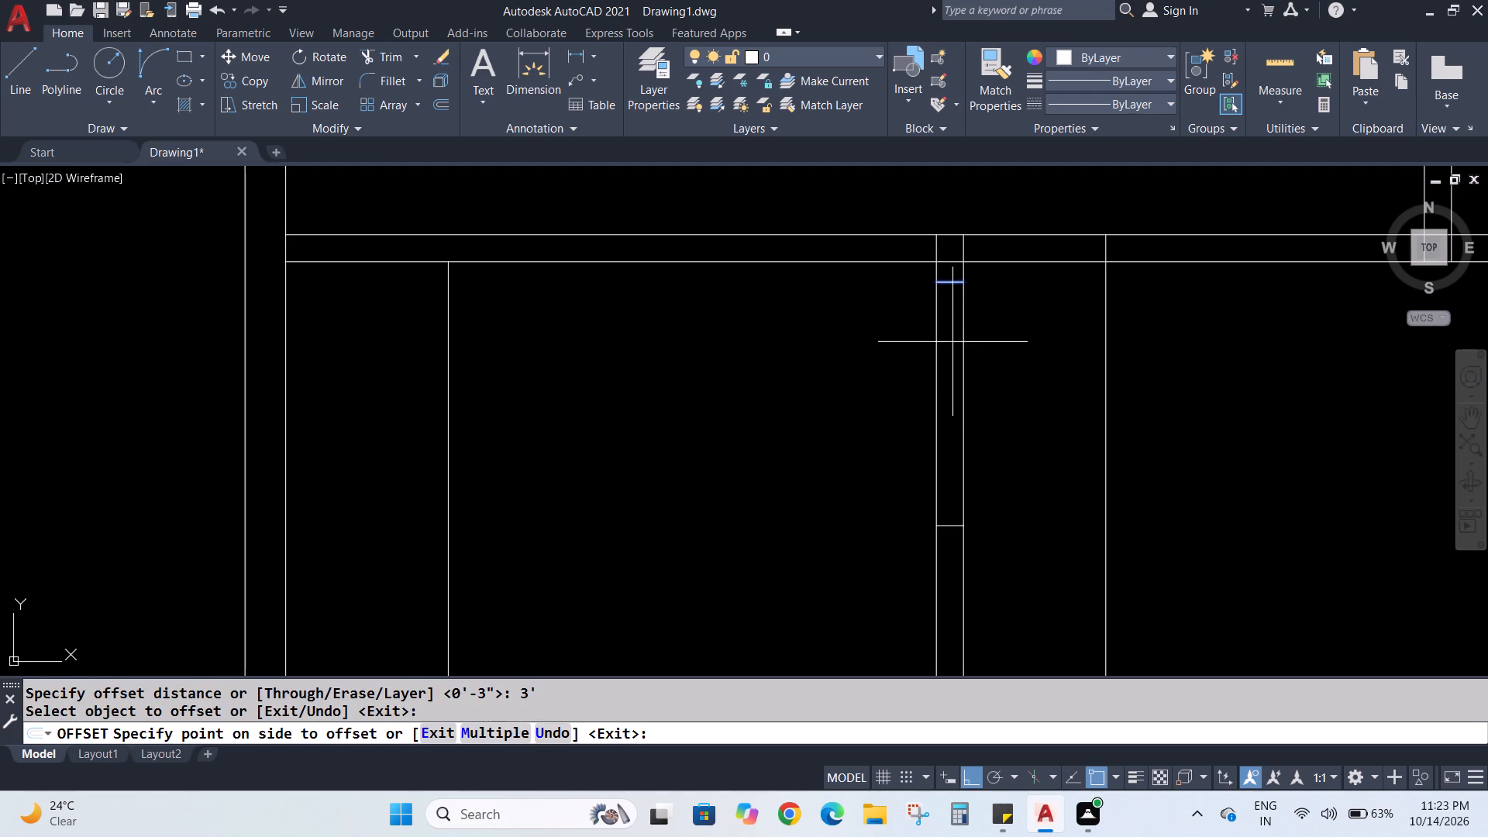
left_click(951, 343)
key("Escape")
key("Escape")
Trim both partition lines between the two jambs to open the small room's doorway.
type("TR")
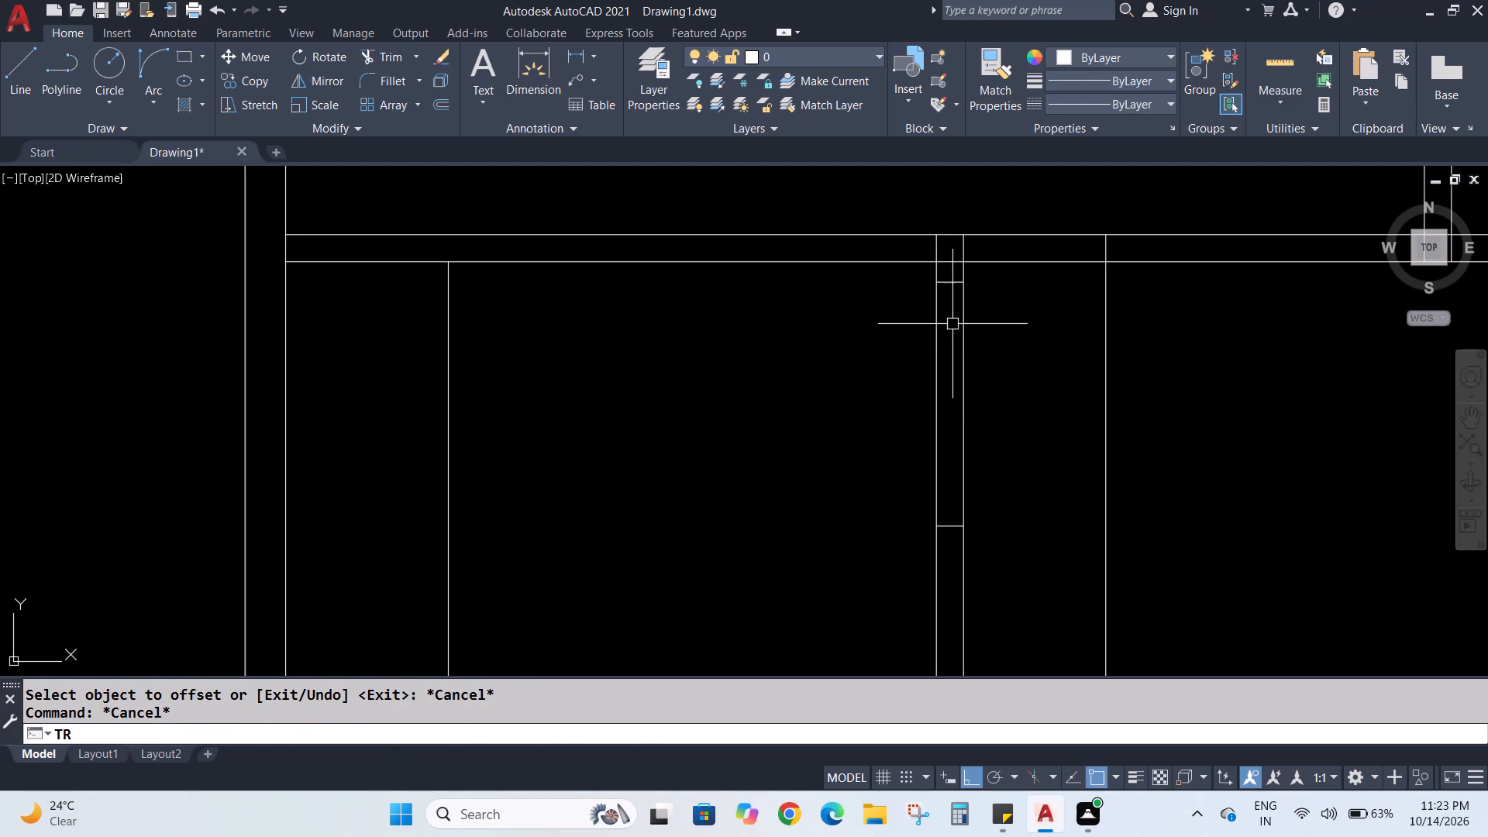
key("Return")
left_click_drag(988, 366, 859, 402)
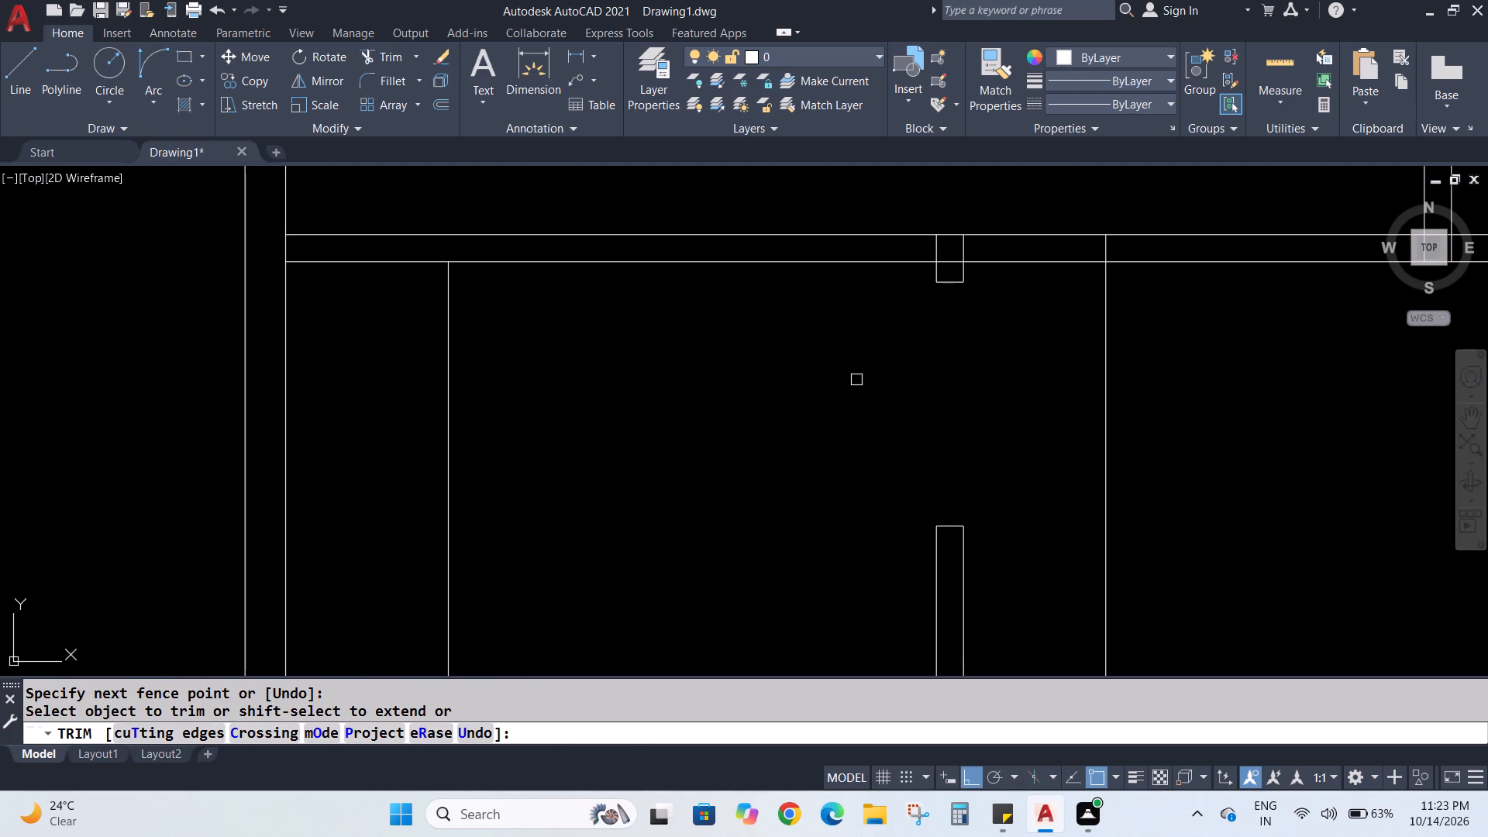
key("Escape")
key("Escape")
Draw a 3' horizontal door leaf line from the upper jamb's room-side corner into the small room.
key("l")
key("Return")
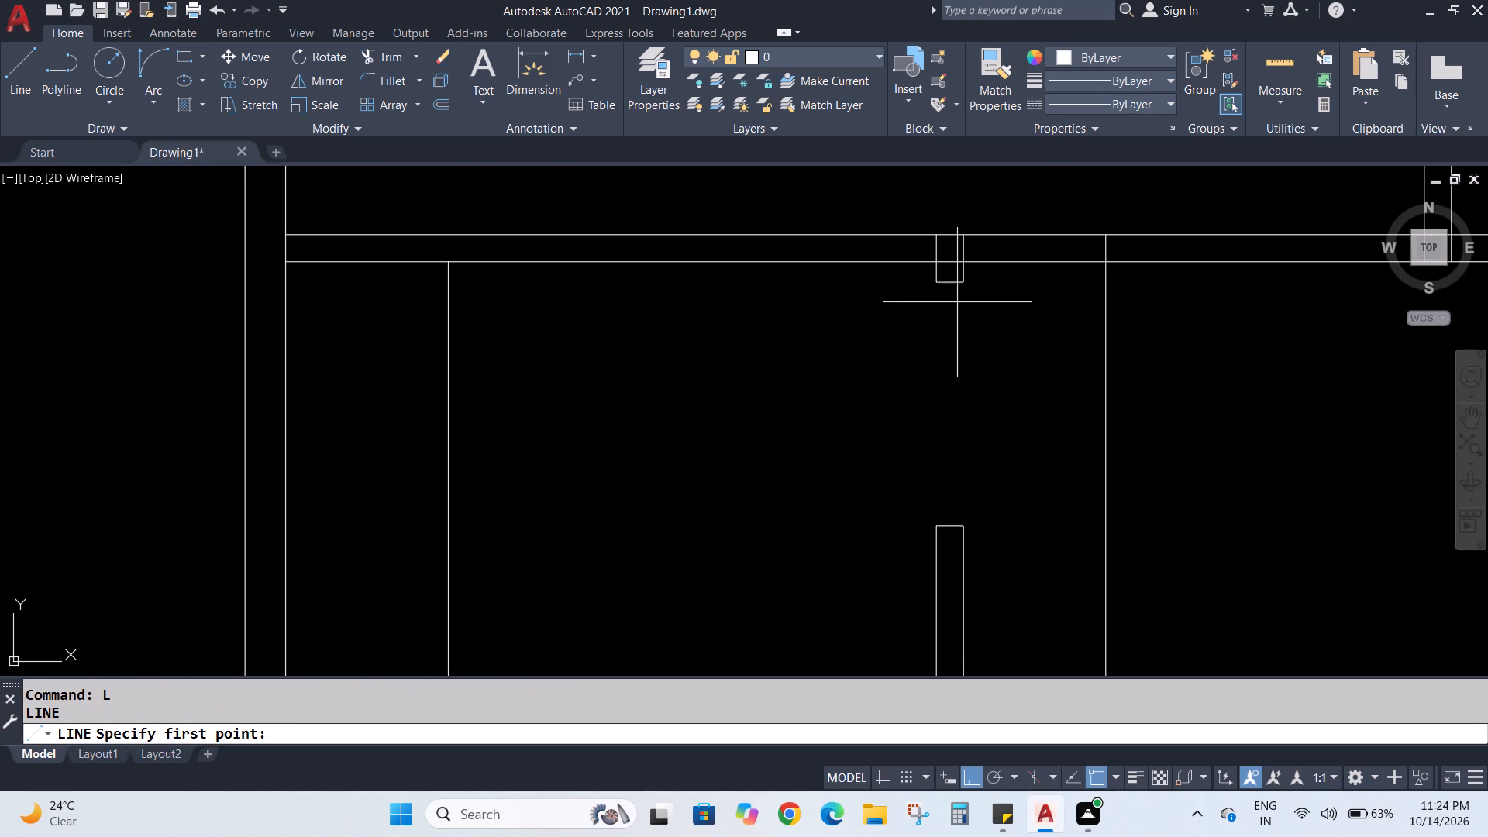
left_click(939, 283)
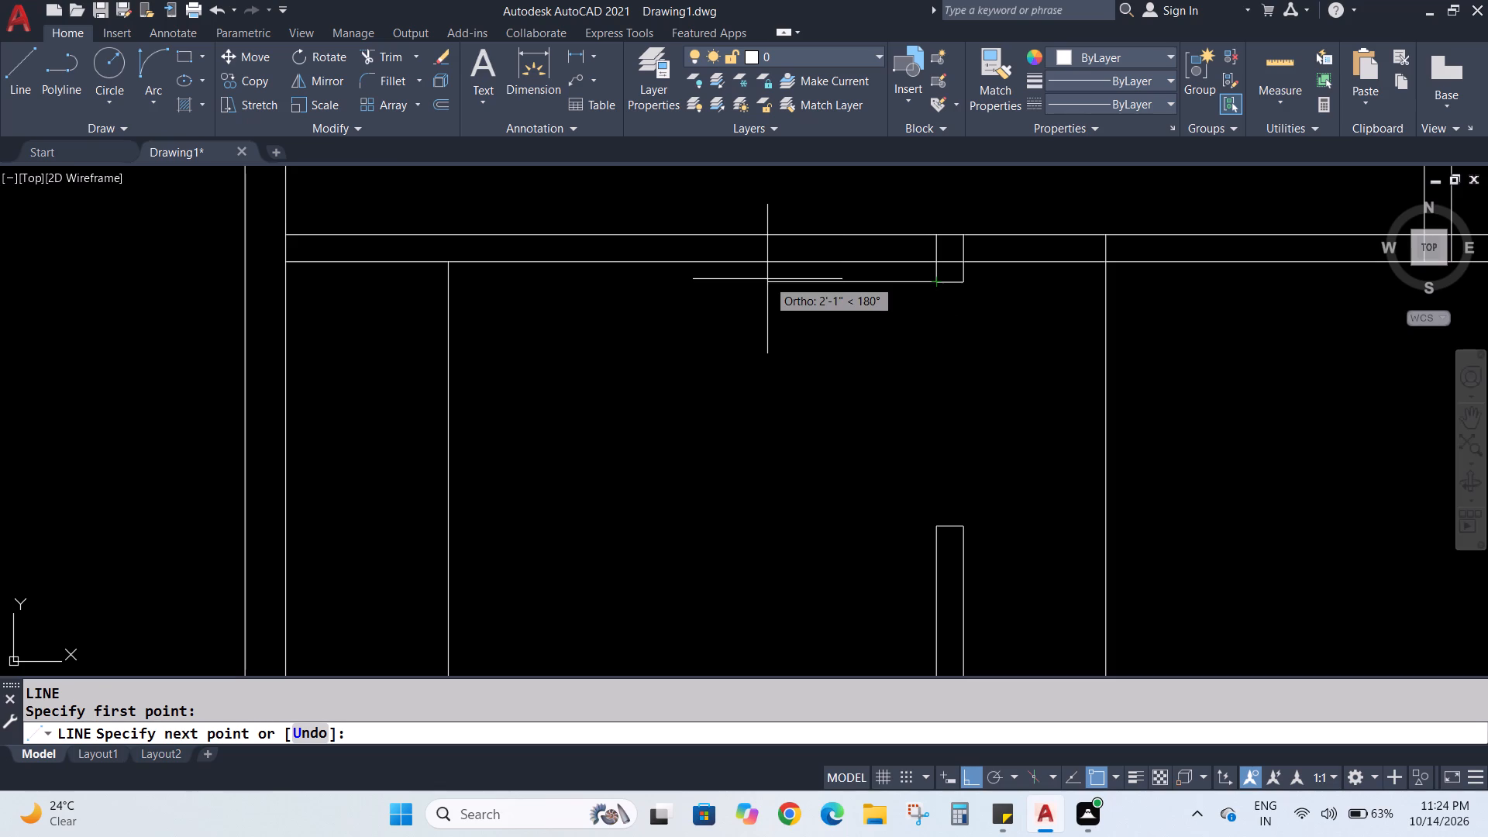
key("3")
key("apostrophe")
key("Return")
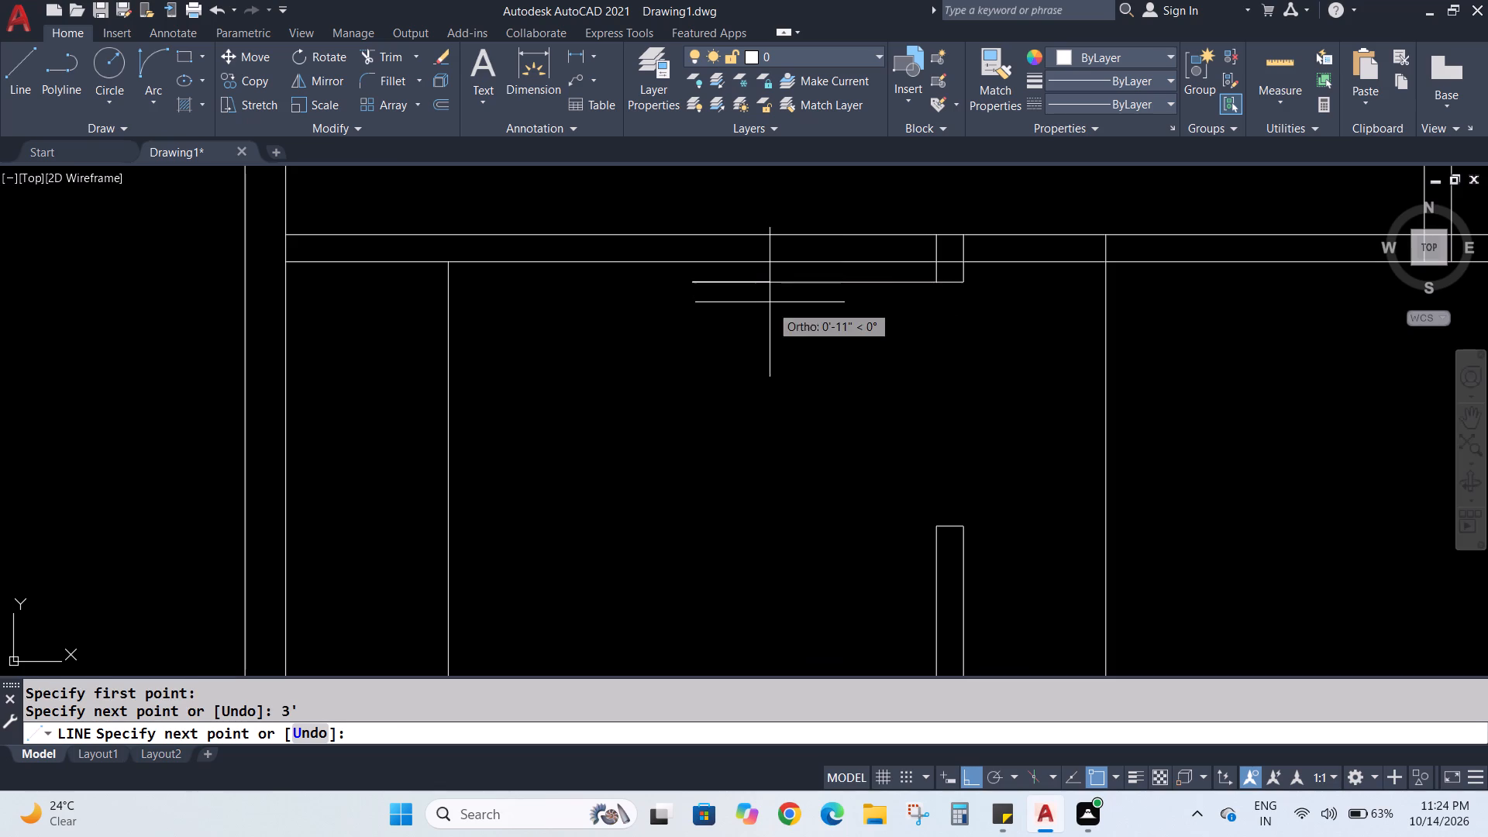
key("Escape")
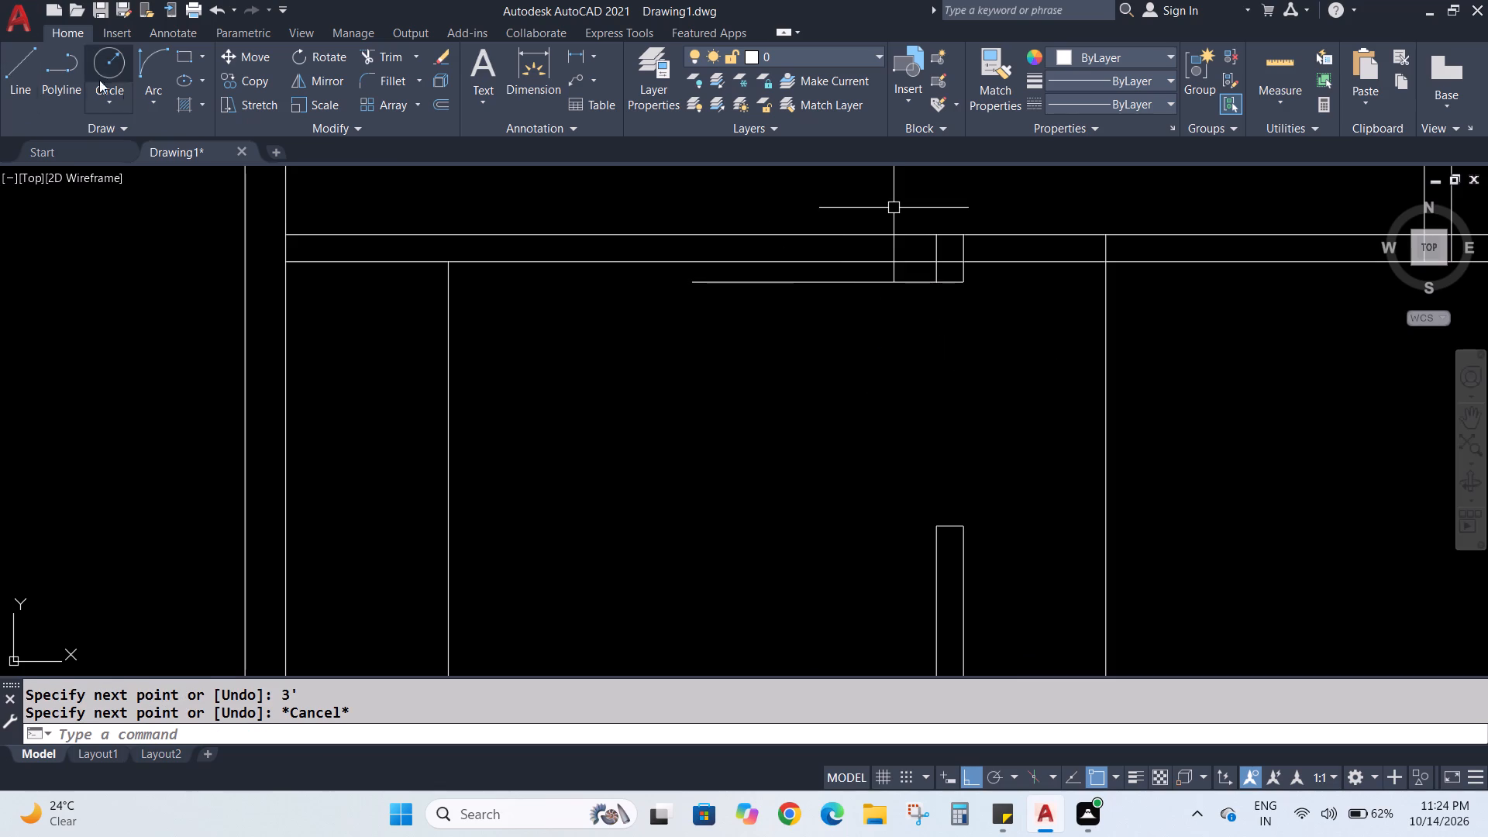
Draw the door swing arc from the lower jamb's room-side corner to the free end of the door leaf.
left_click(152, 63)
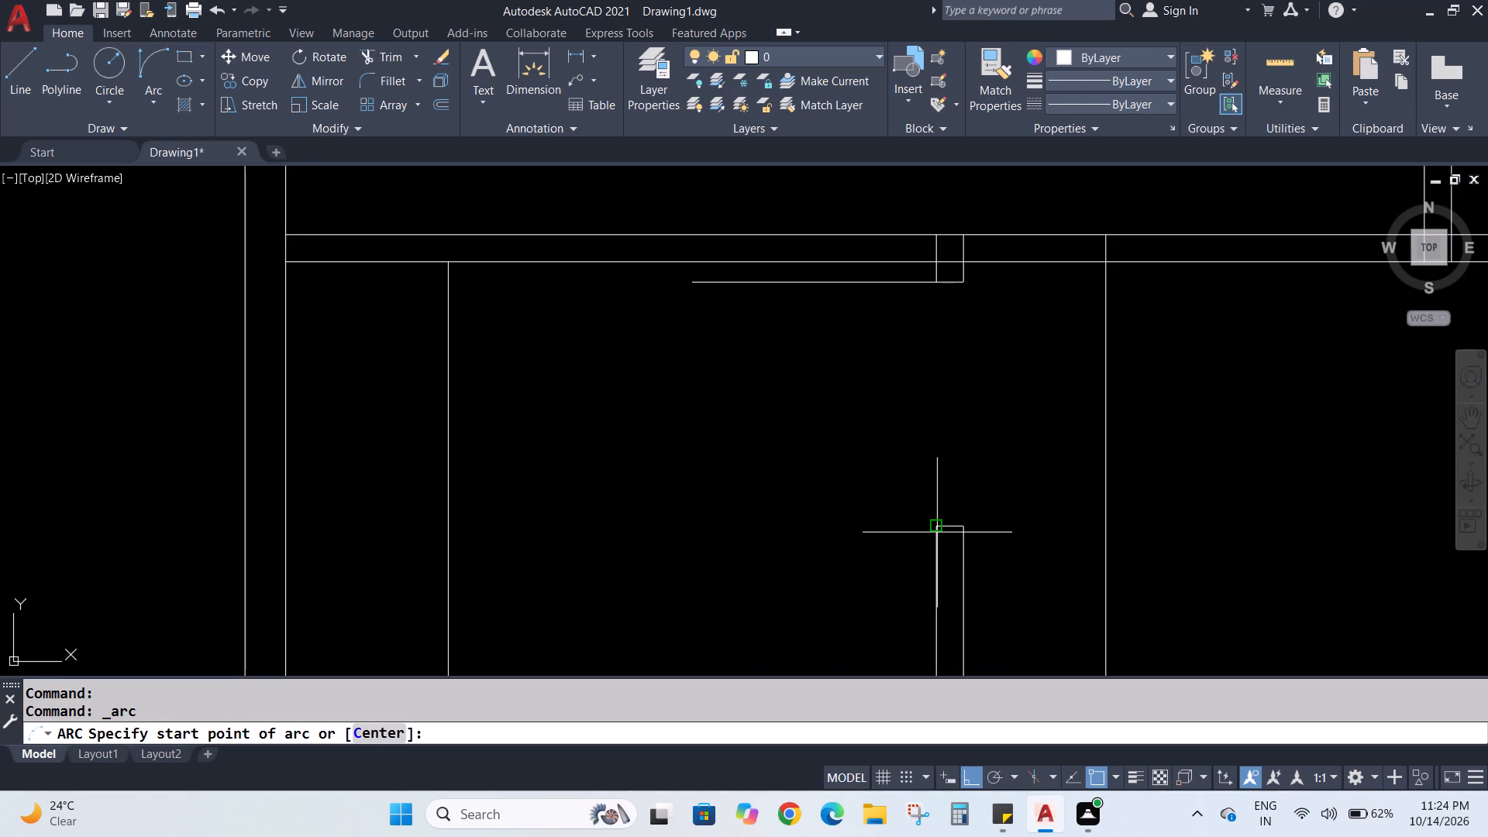
left_click(937, 531)
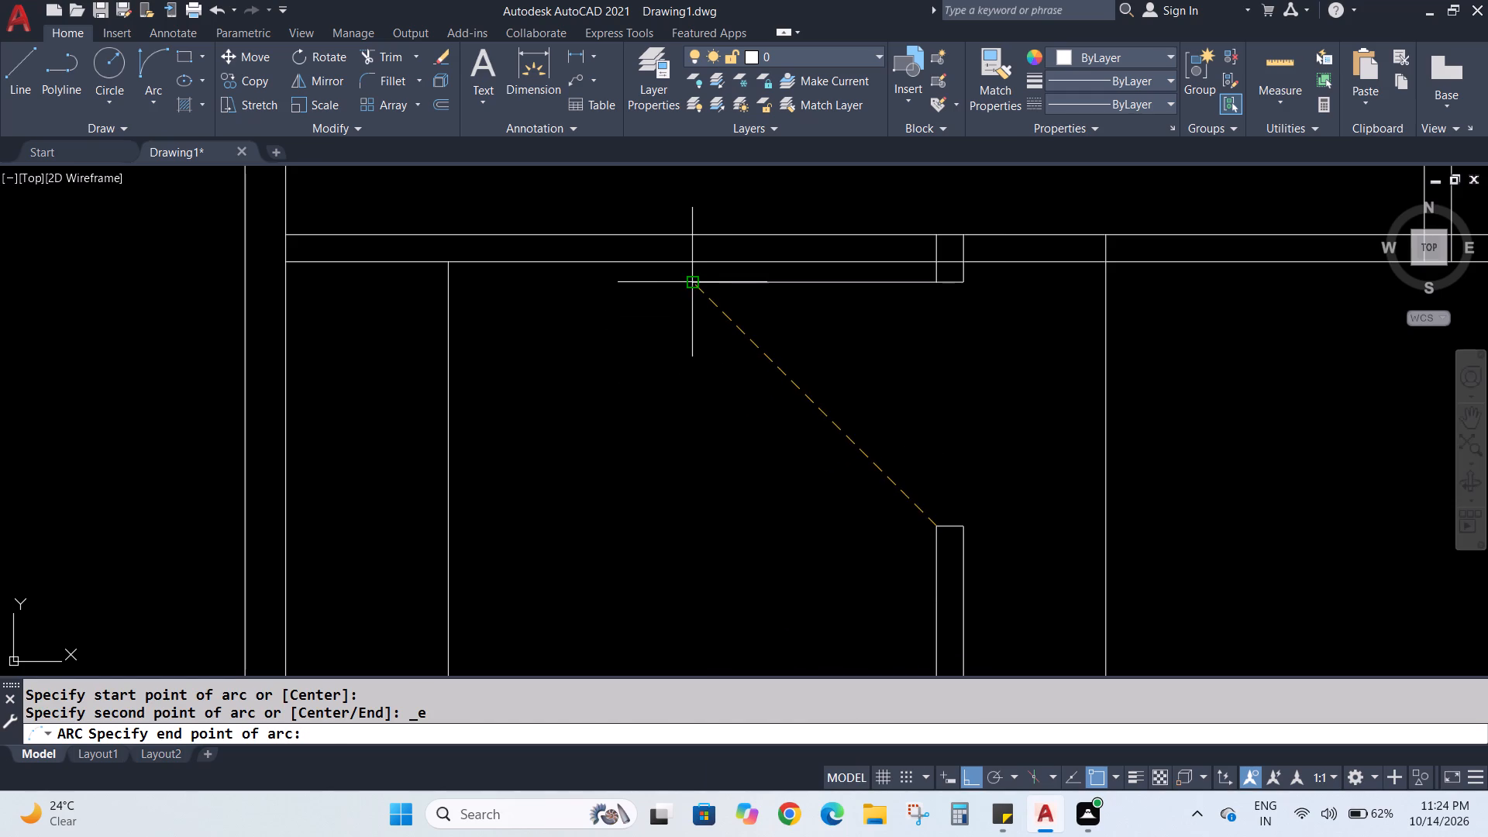
left_click(690, 284)
left_click(732, 375)
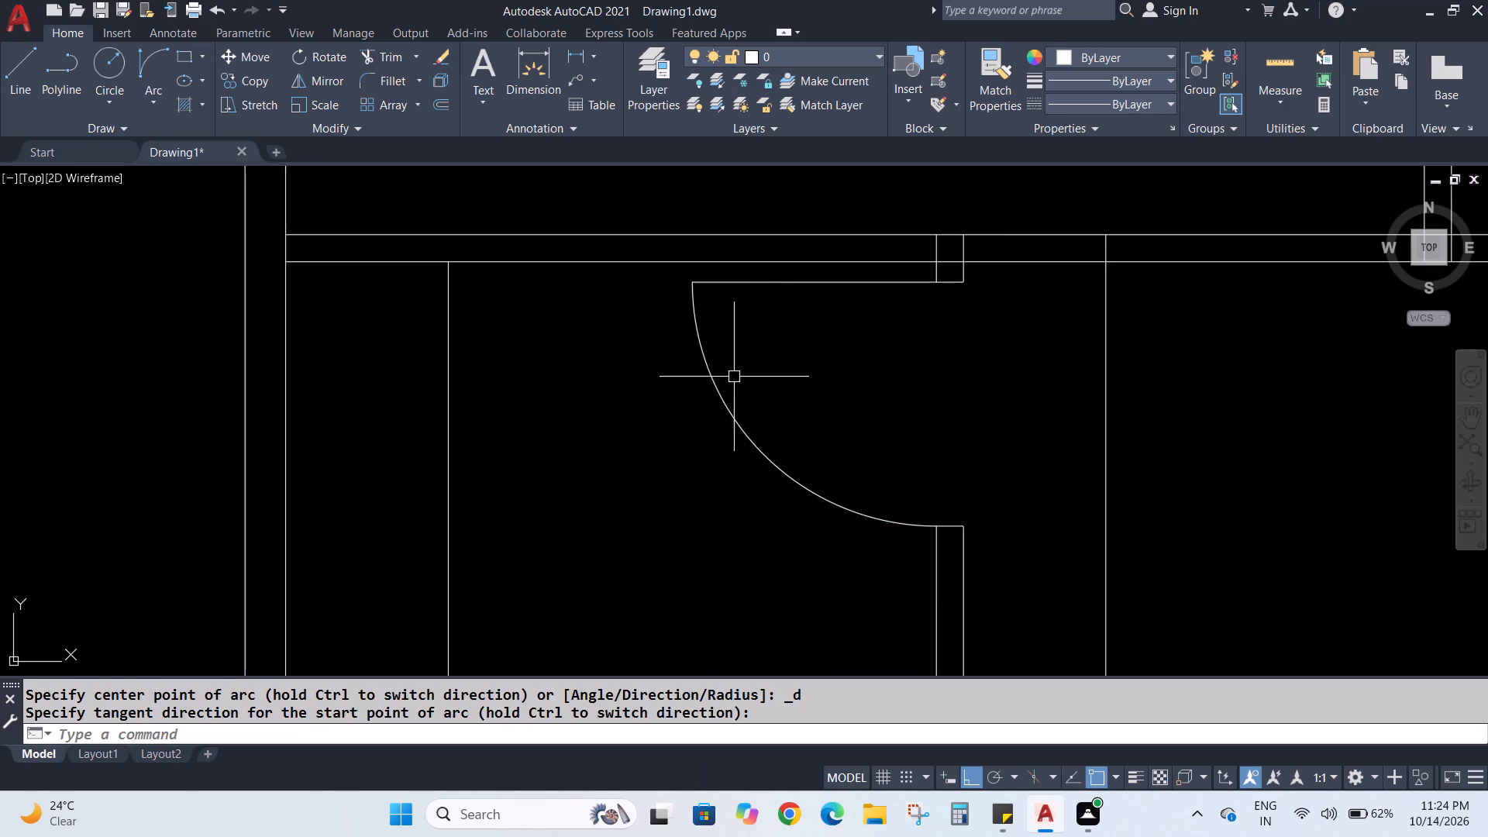
Offset the doorway's lower jamb line 6" down along the partition.
middle_click_drag(1087, 527, 1004, 414)
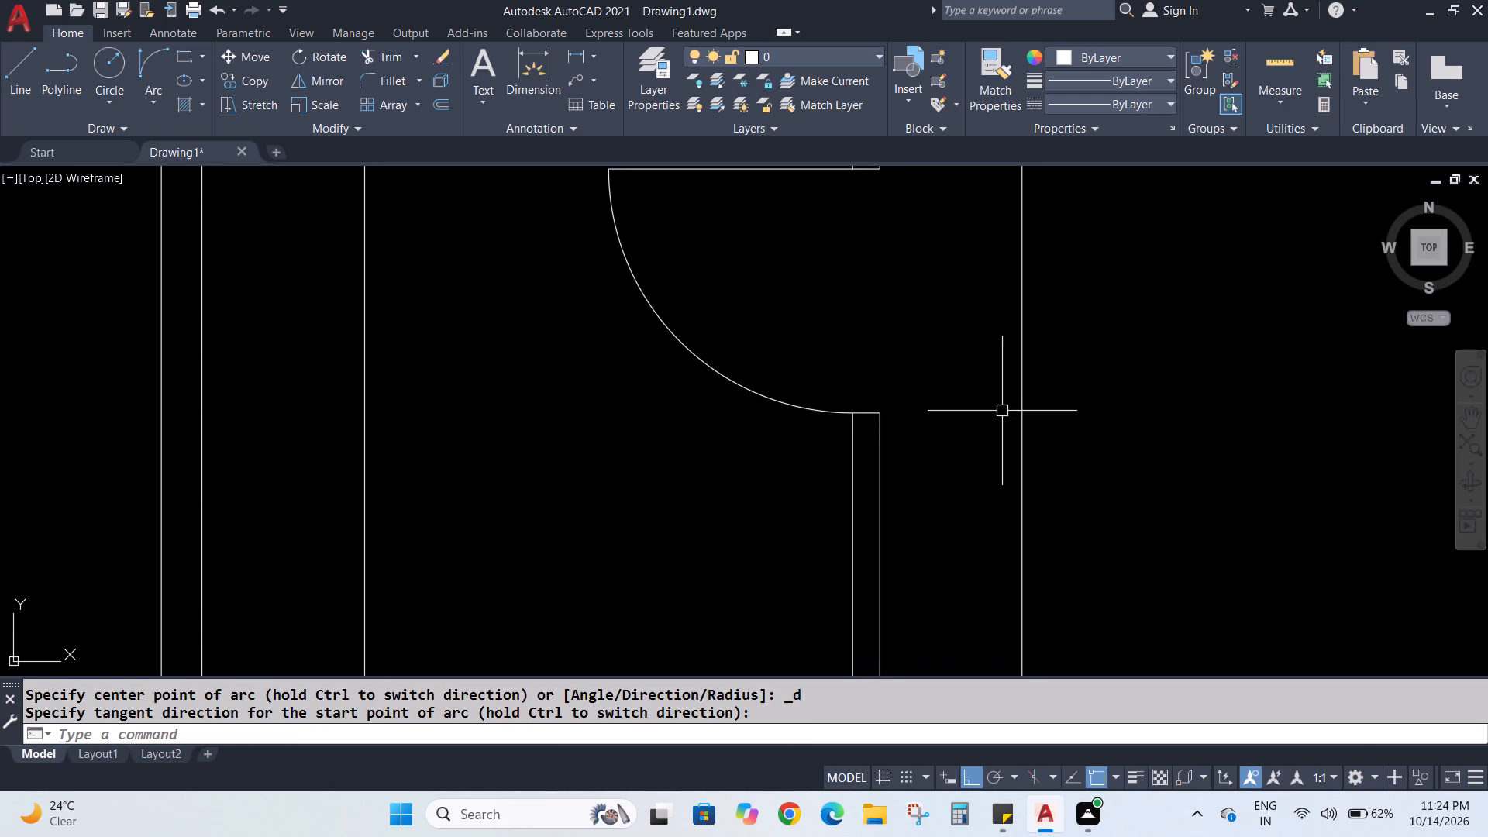
key("Escape")
key("Escape")
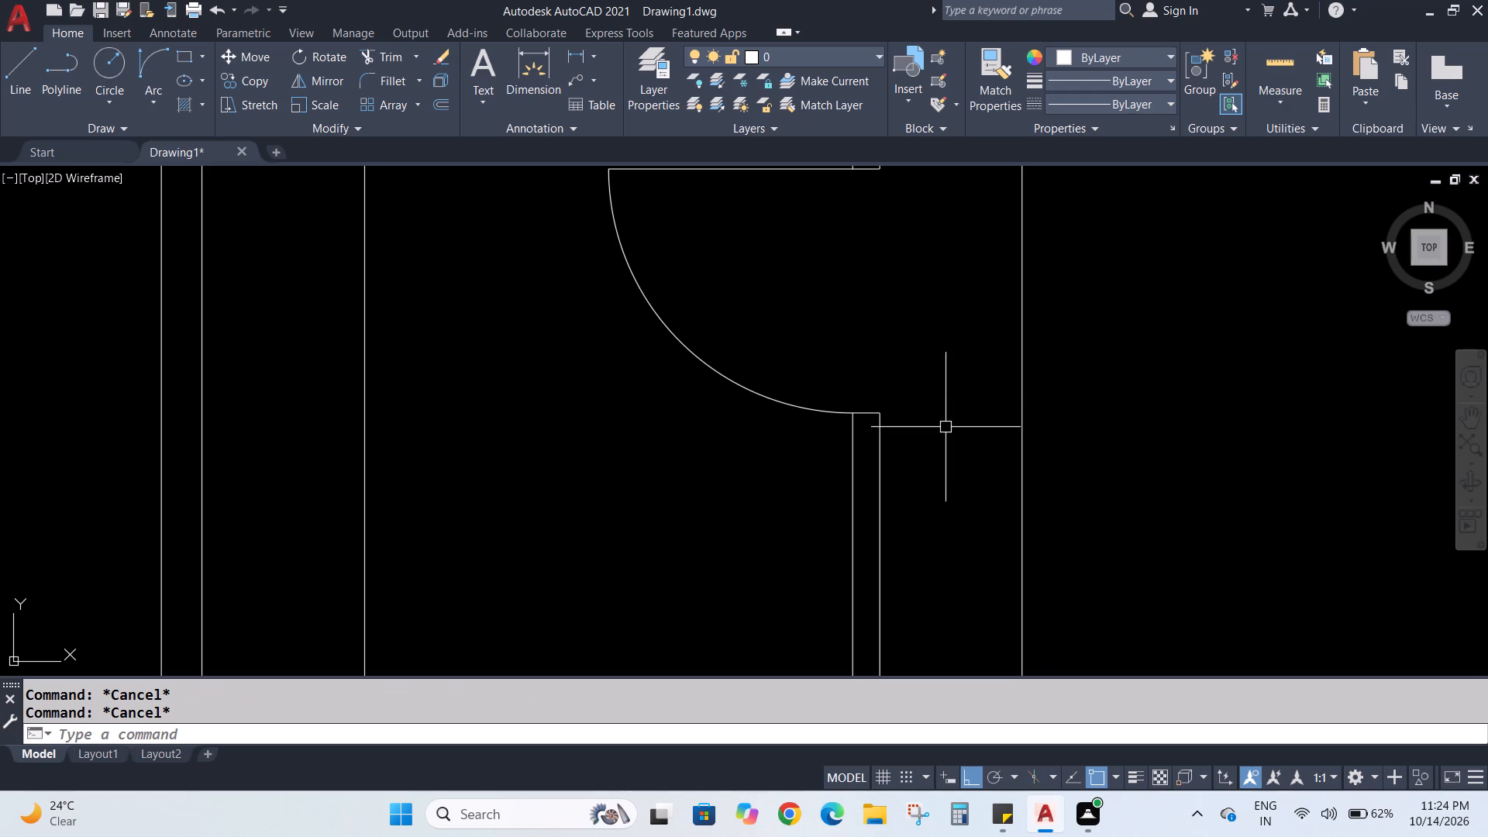
key("o")
key("Return")
key("6")
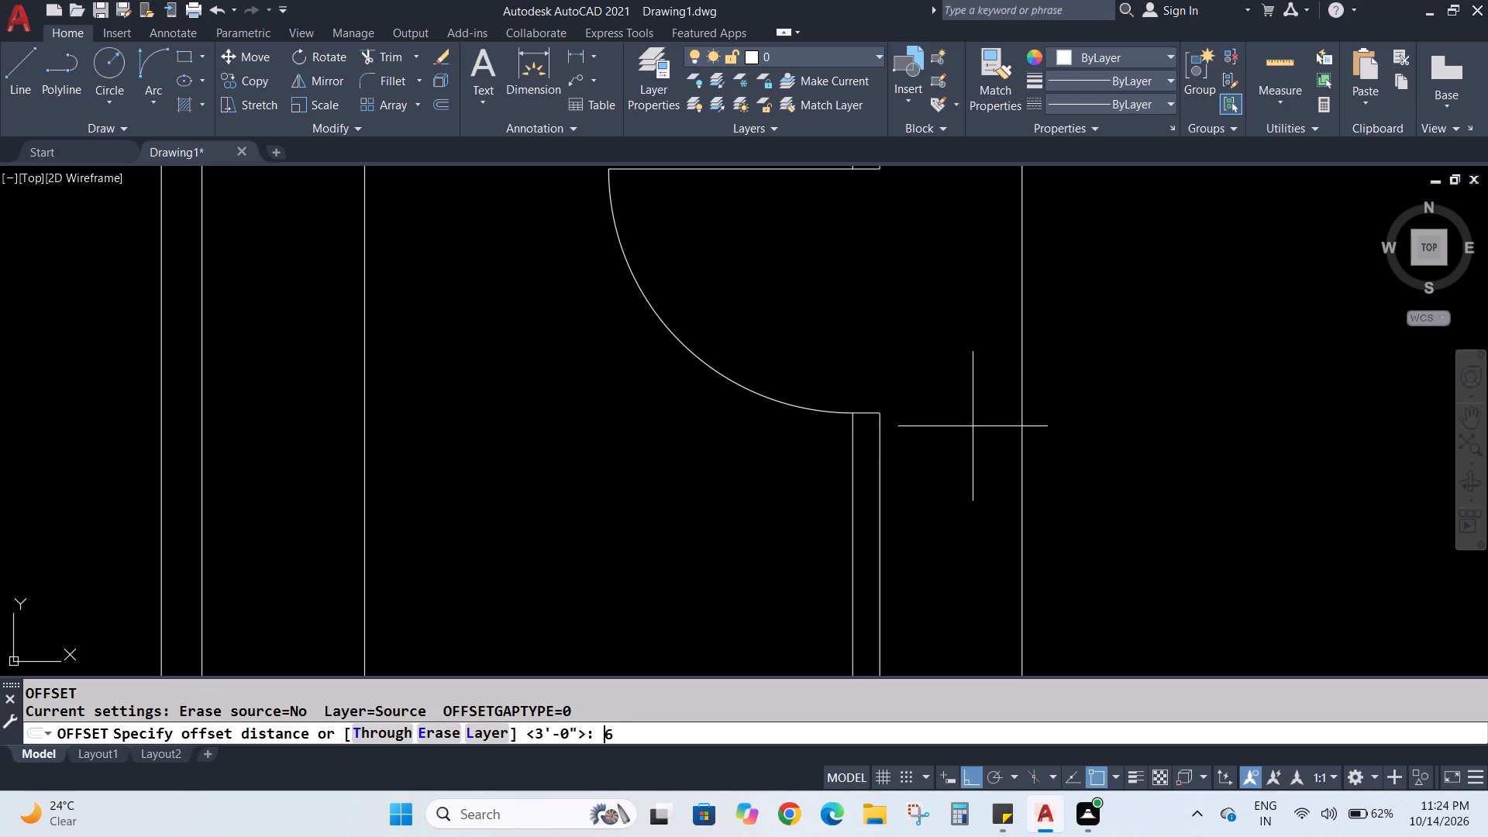
key("shift+quotedbl")
key("Return")
left_click(866, 412)
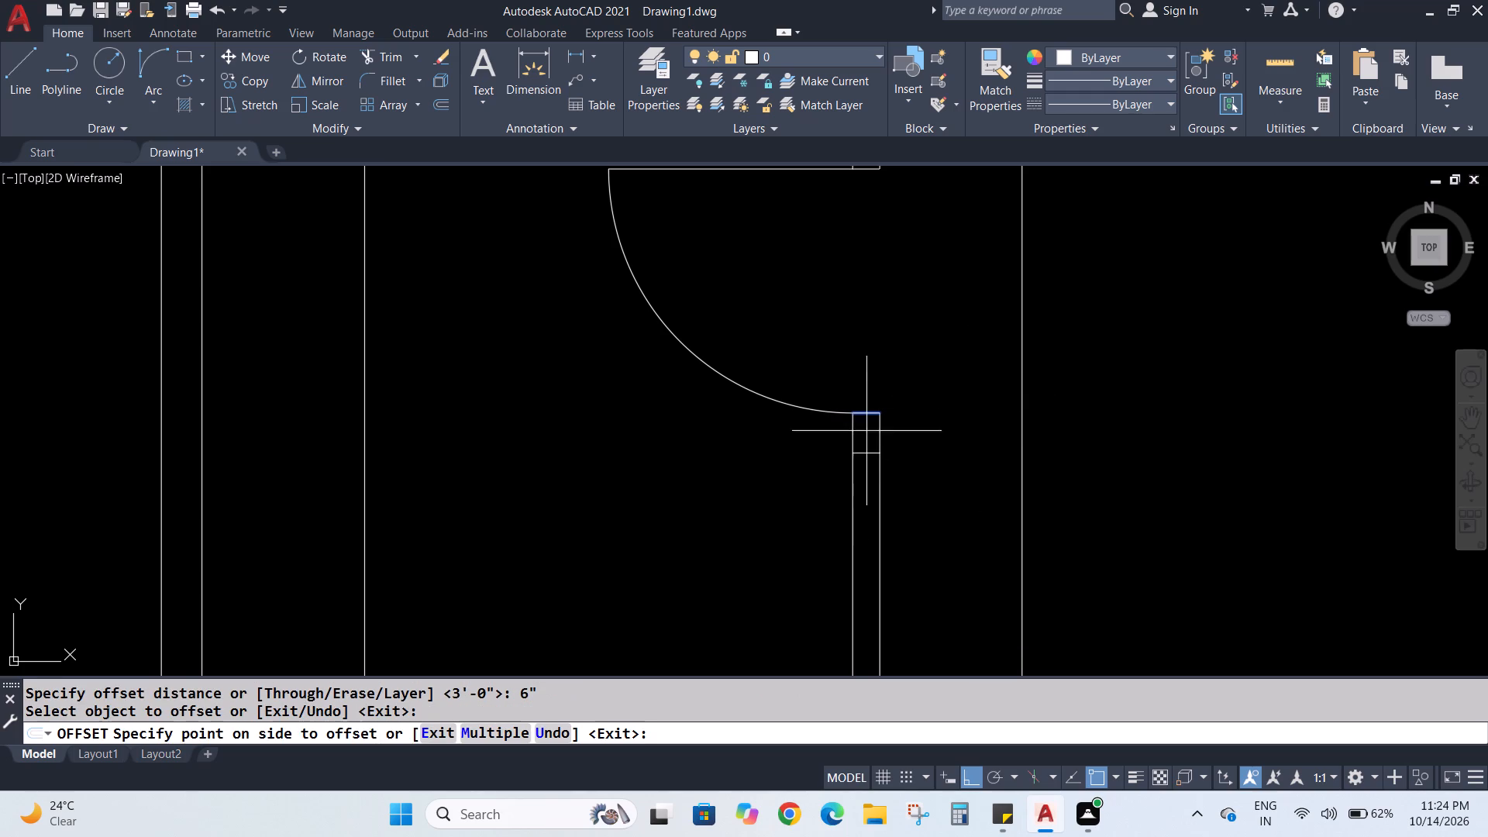
left_click(866, 466)
key("Escape")
key("Escape")
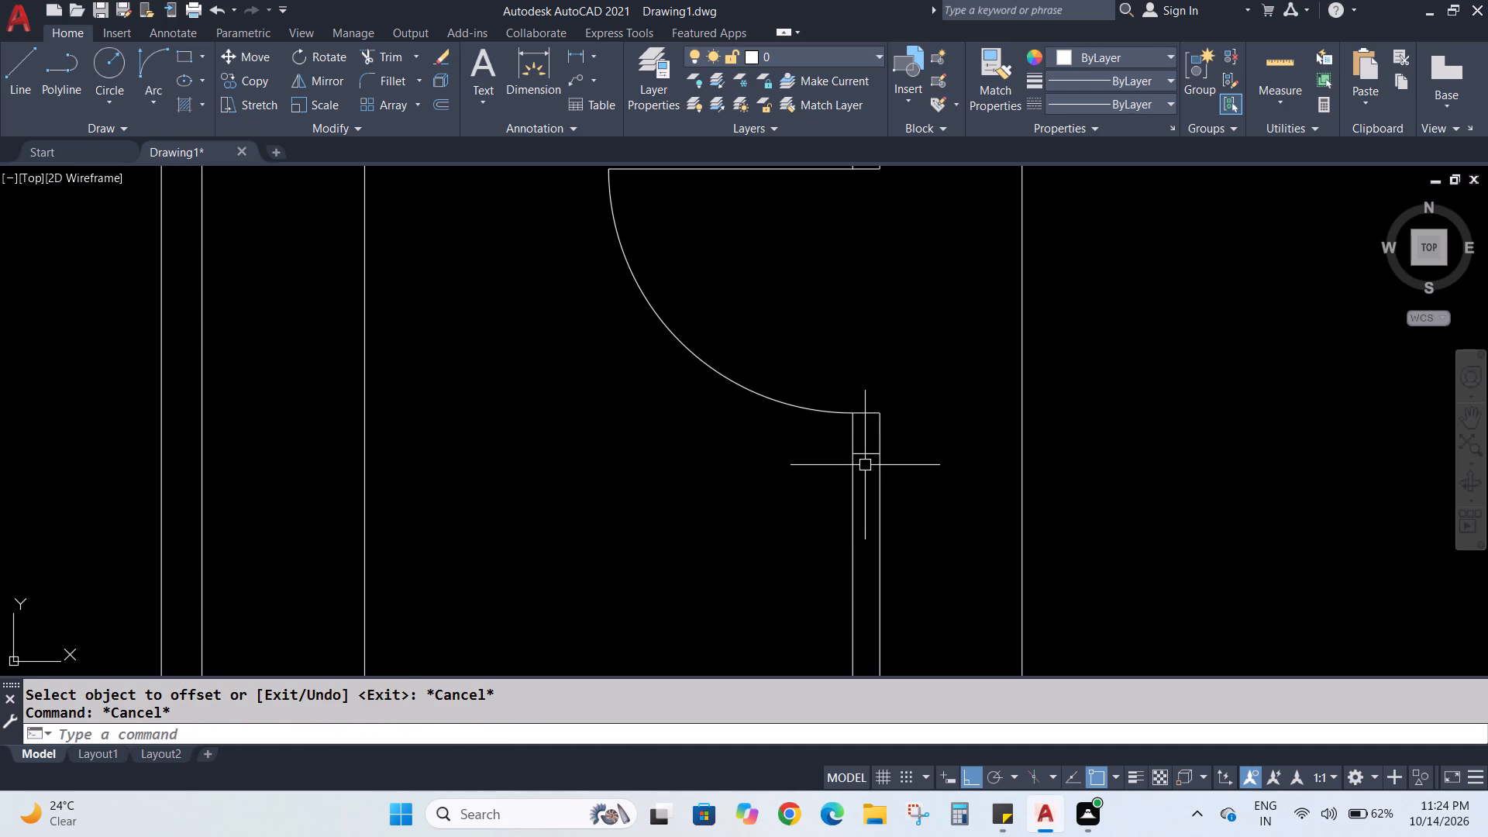
Extend the 6" offset line across the hall side to the vertical line offset from the partition.
type("EX")
key("Return")
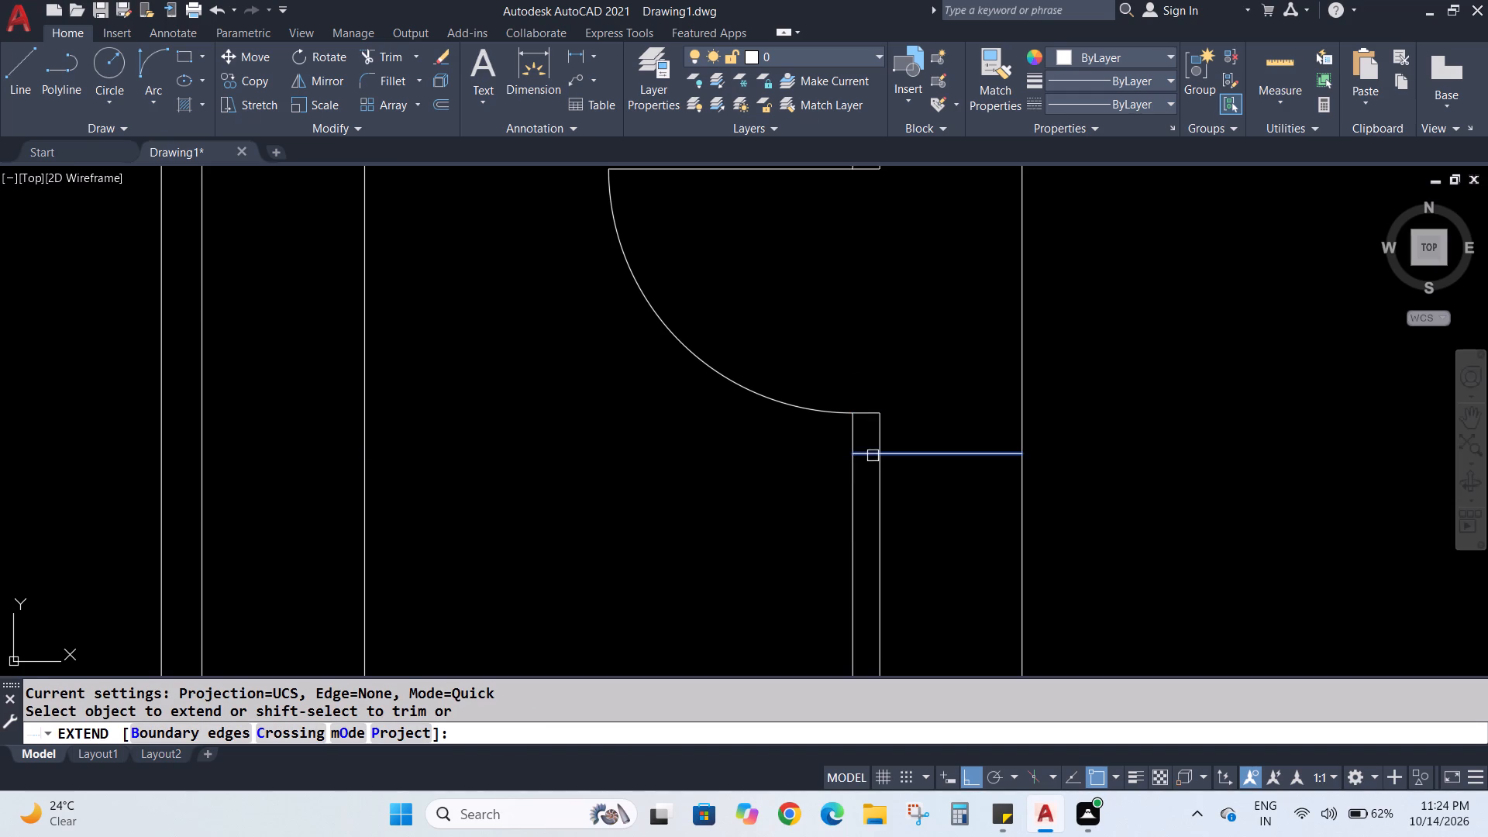
left_click(873, 456)
key("Escape")
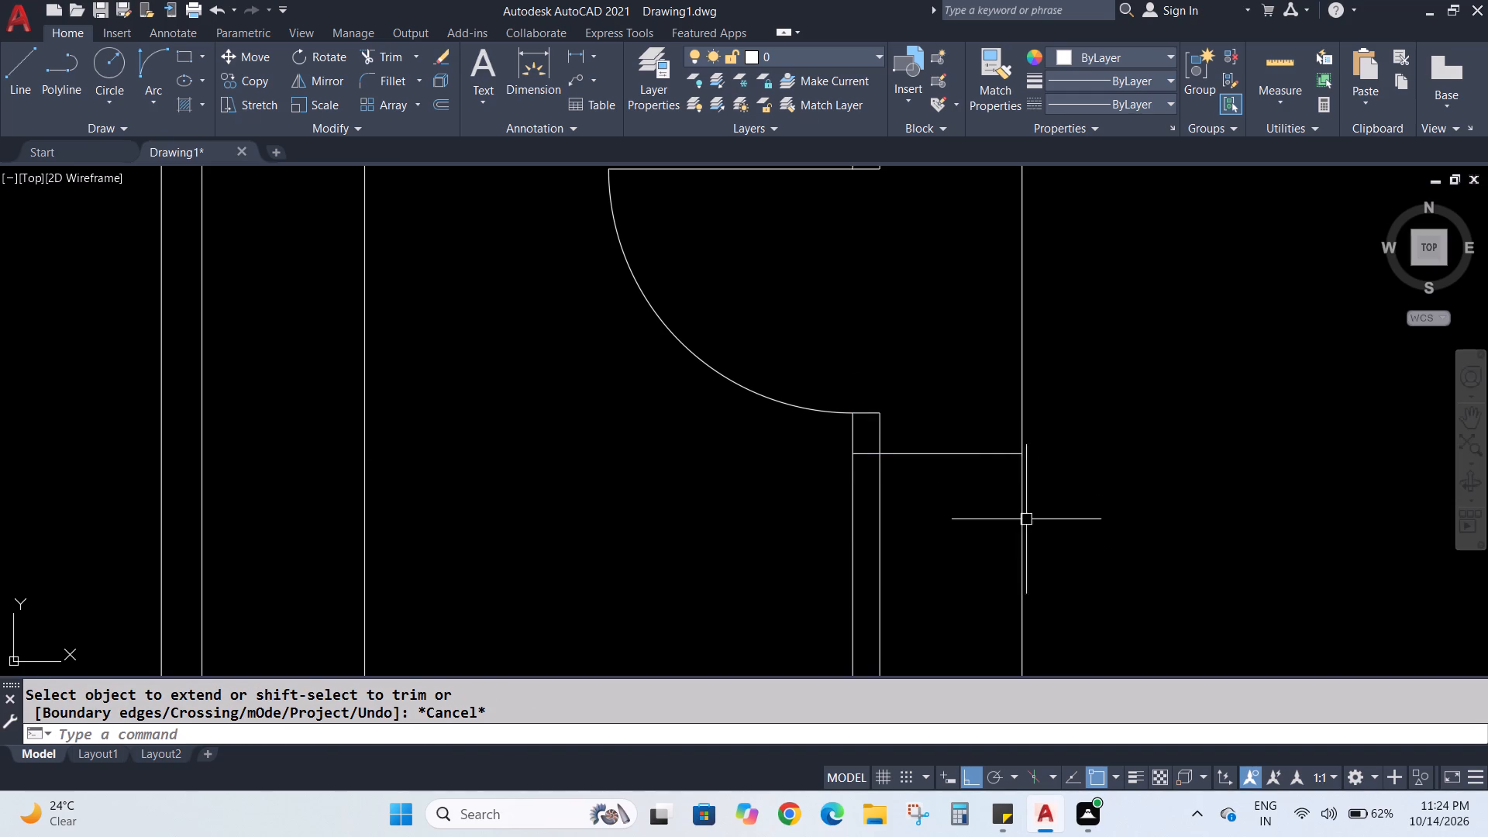
Trim the hall's vertical line above the extended line and remove the extended line's piece inside the partition.
type("TR")
key("Return")
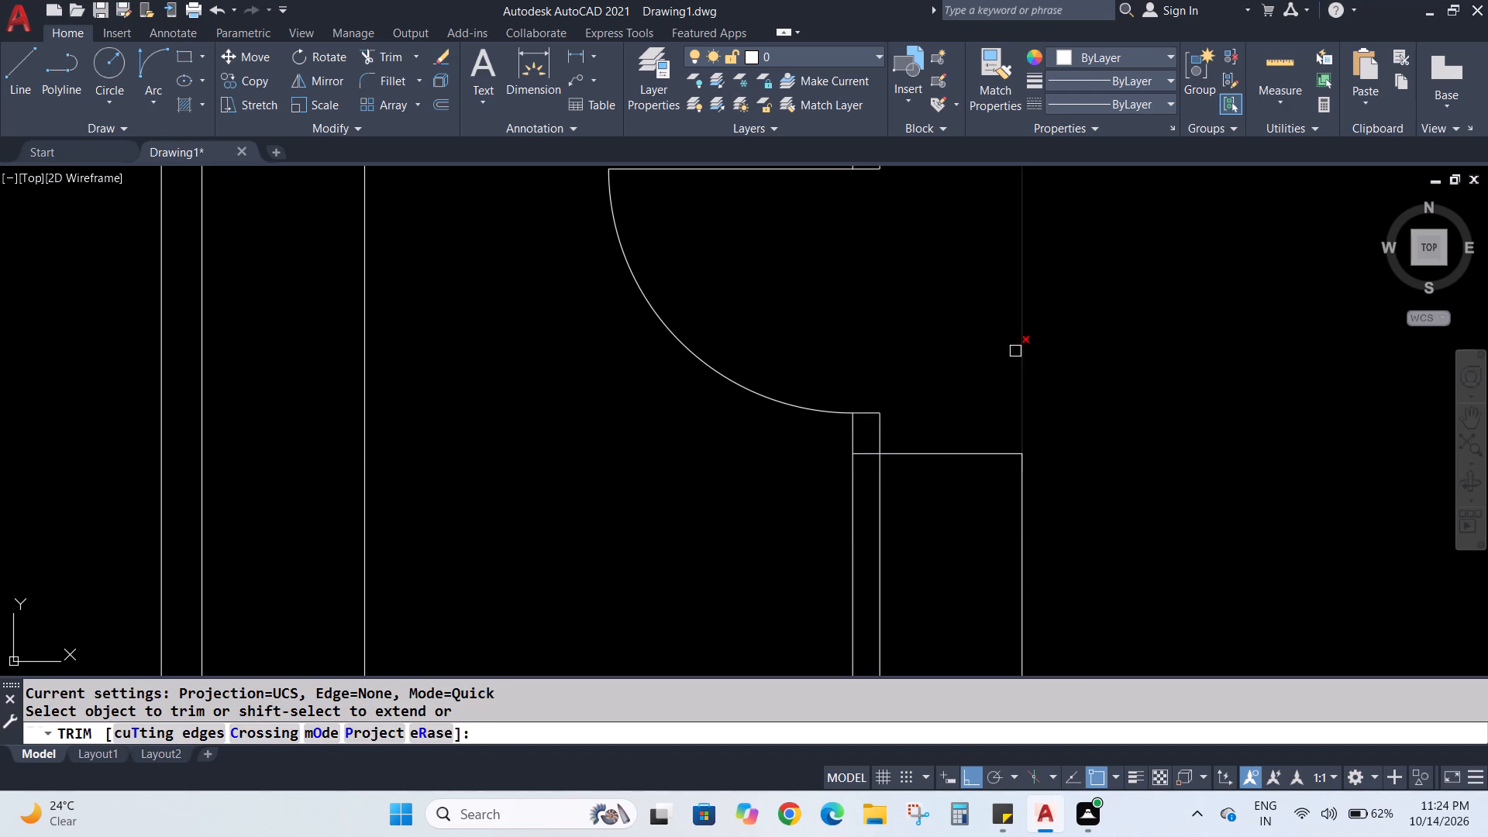
left_click(1015, 351)
left_click_drag(1024, 353, 1049, 365)
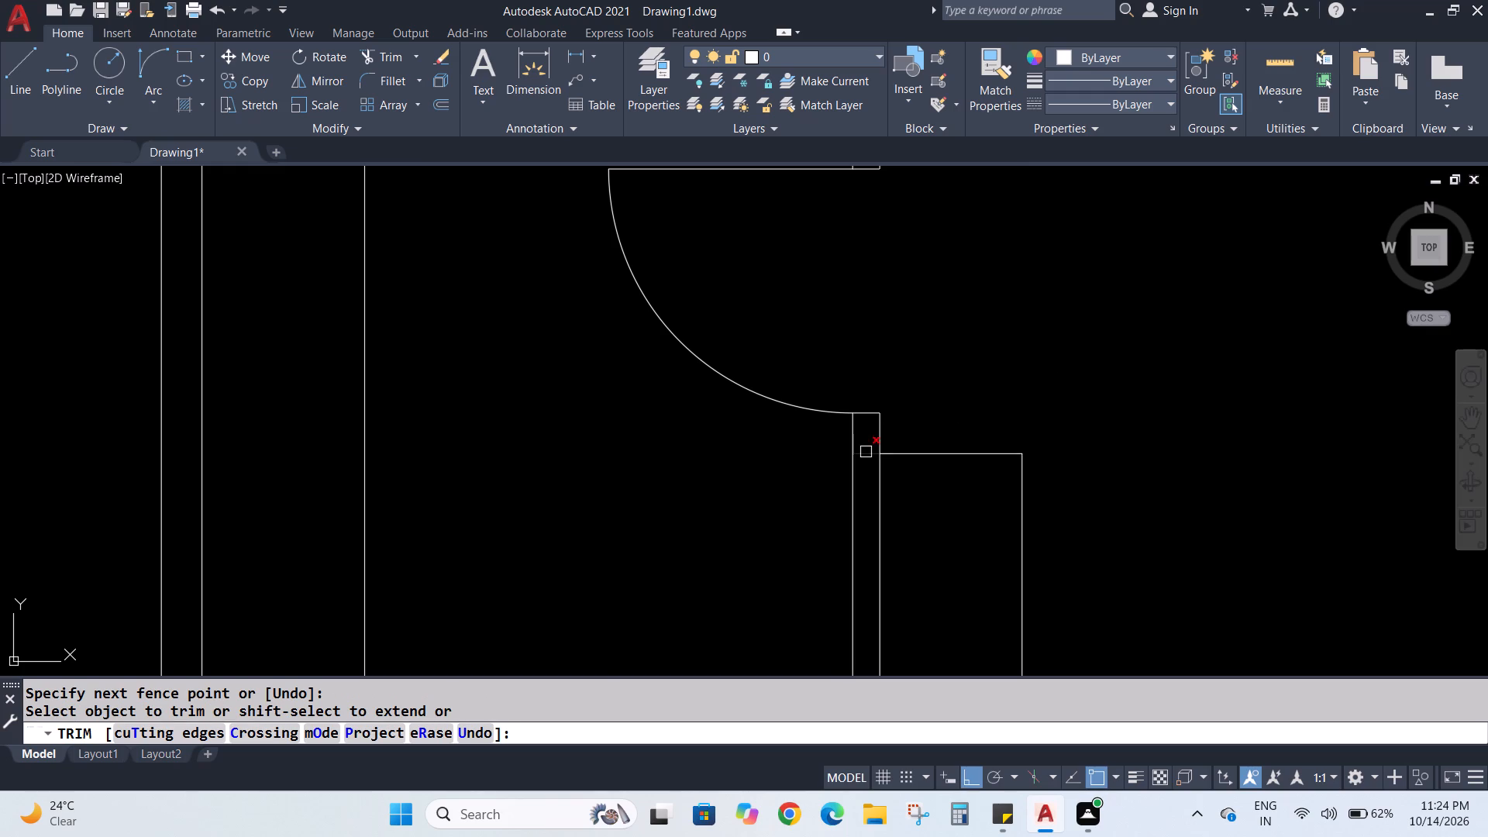
left_click(866, 452)
Trim the overlapping wall lines where the small room's right partition meets the top wall to form a clean junction.
scroll(866, 452, "down", 2)
scroll(857, 355, "up", 3)
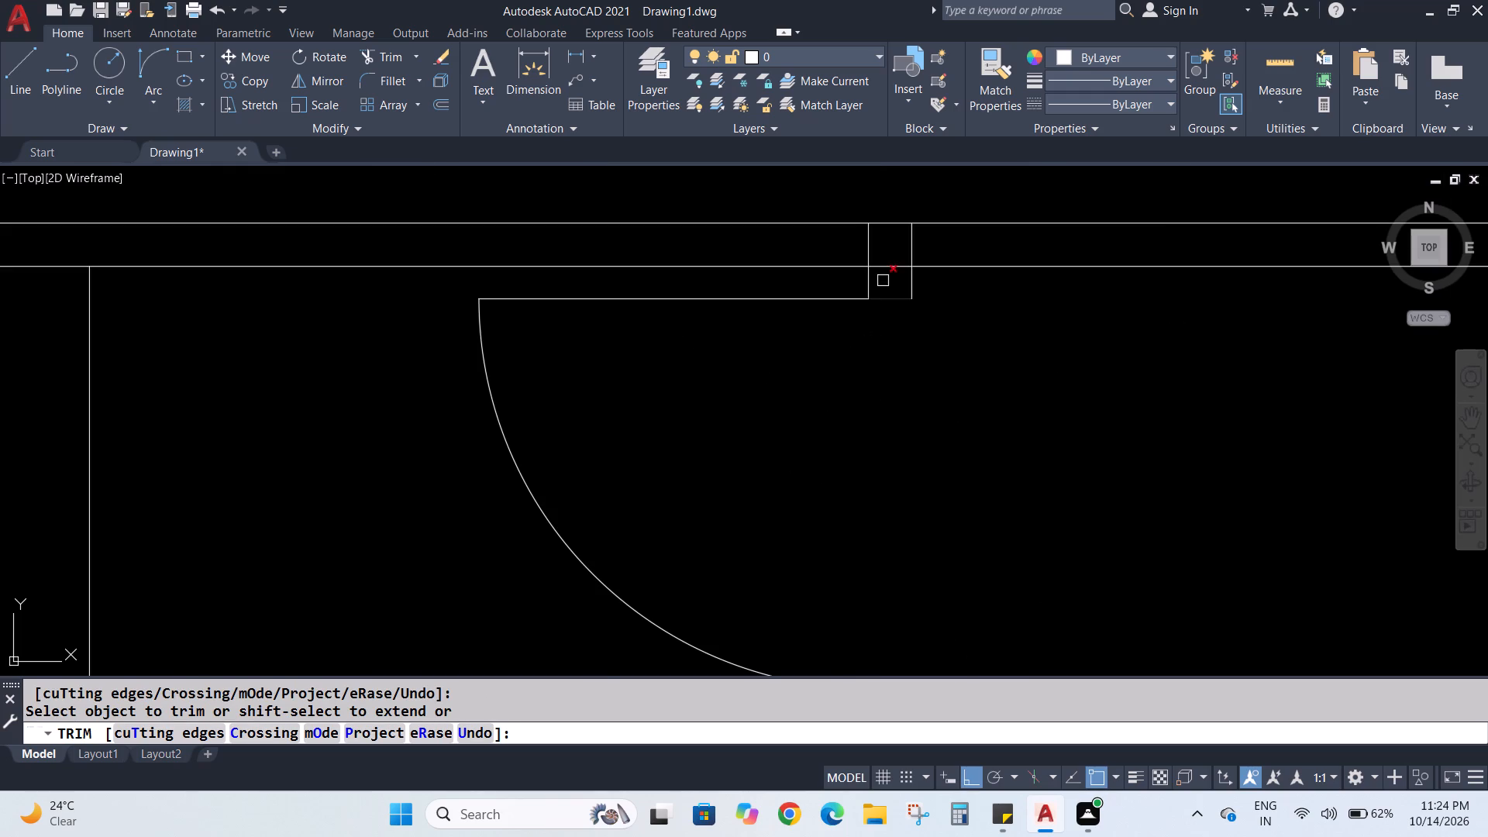
left_click(884, 270)
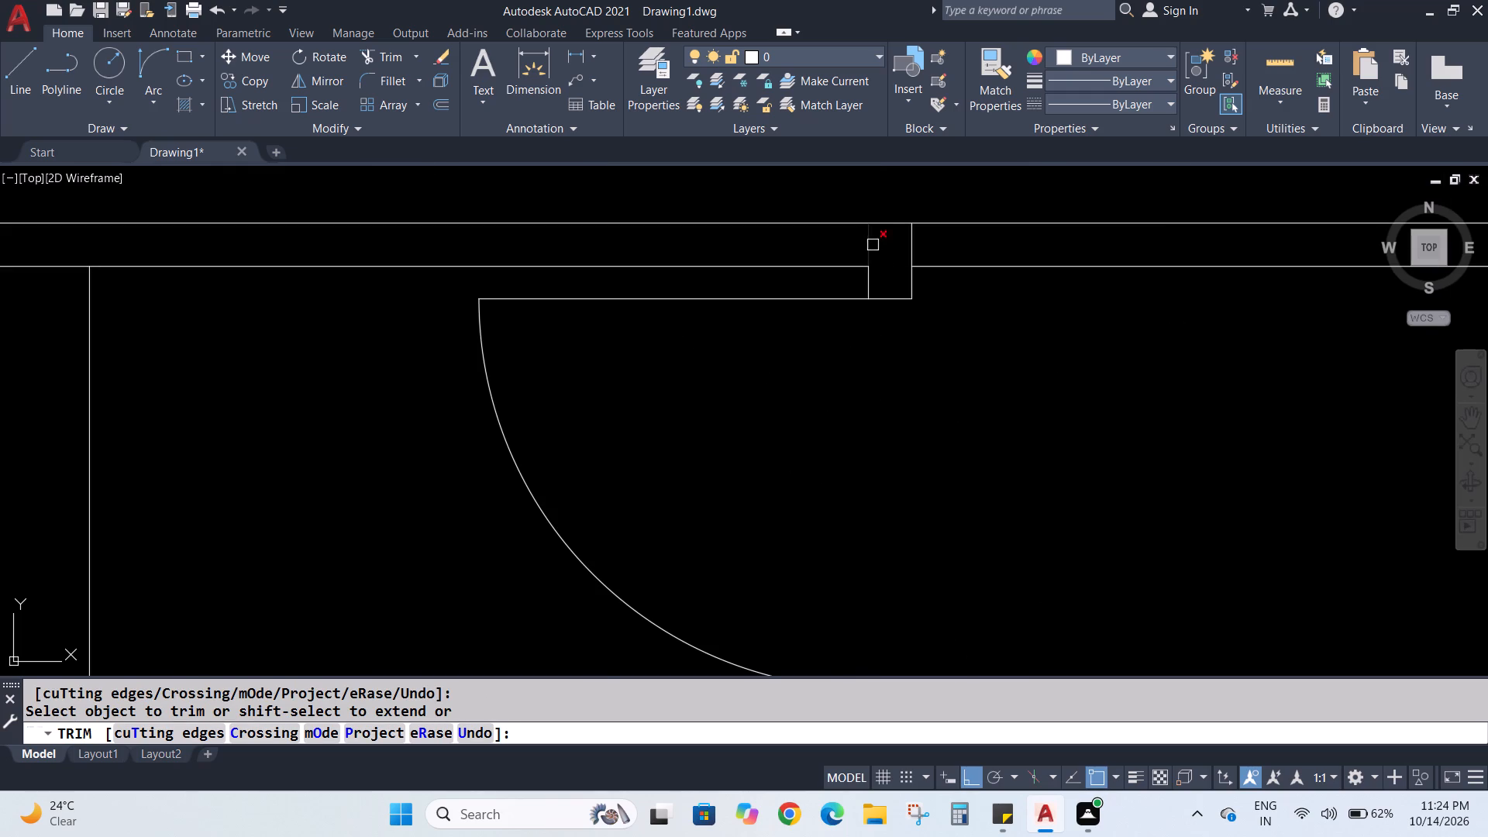
left_click(873, 245)
left_click(909, 239)
scroll(915, 322, "down", 2)
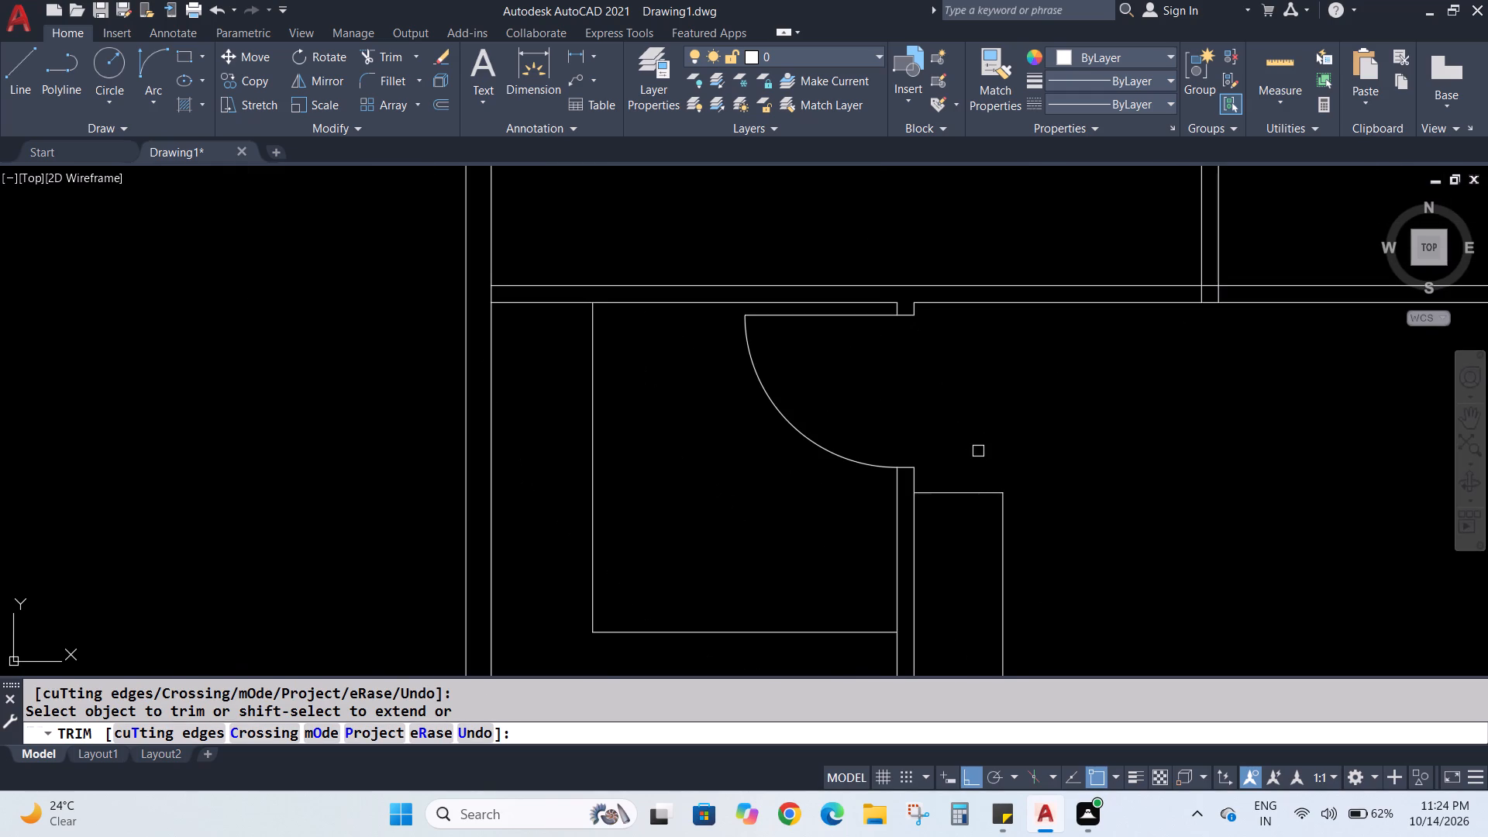
key("Escape")
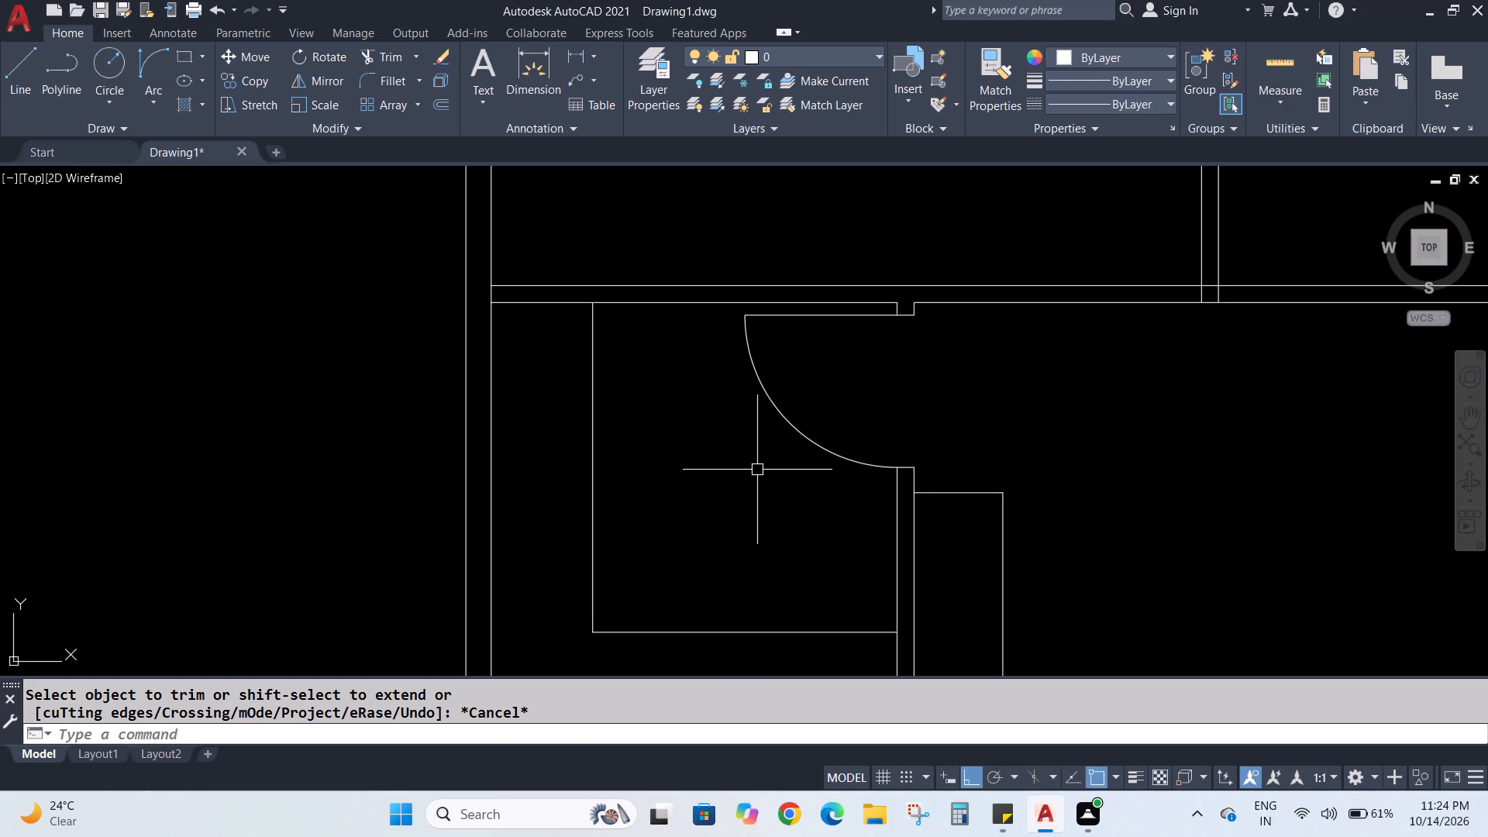
Trim the left exterior wall's inner line between the two faces of the horizontal partition above the small room.
key("Escape")
key("Escape")
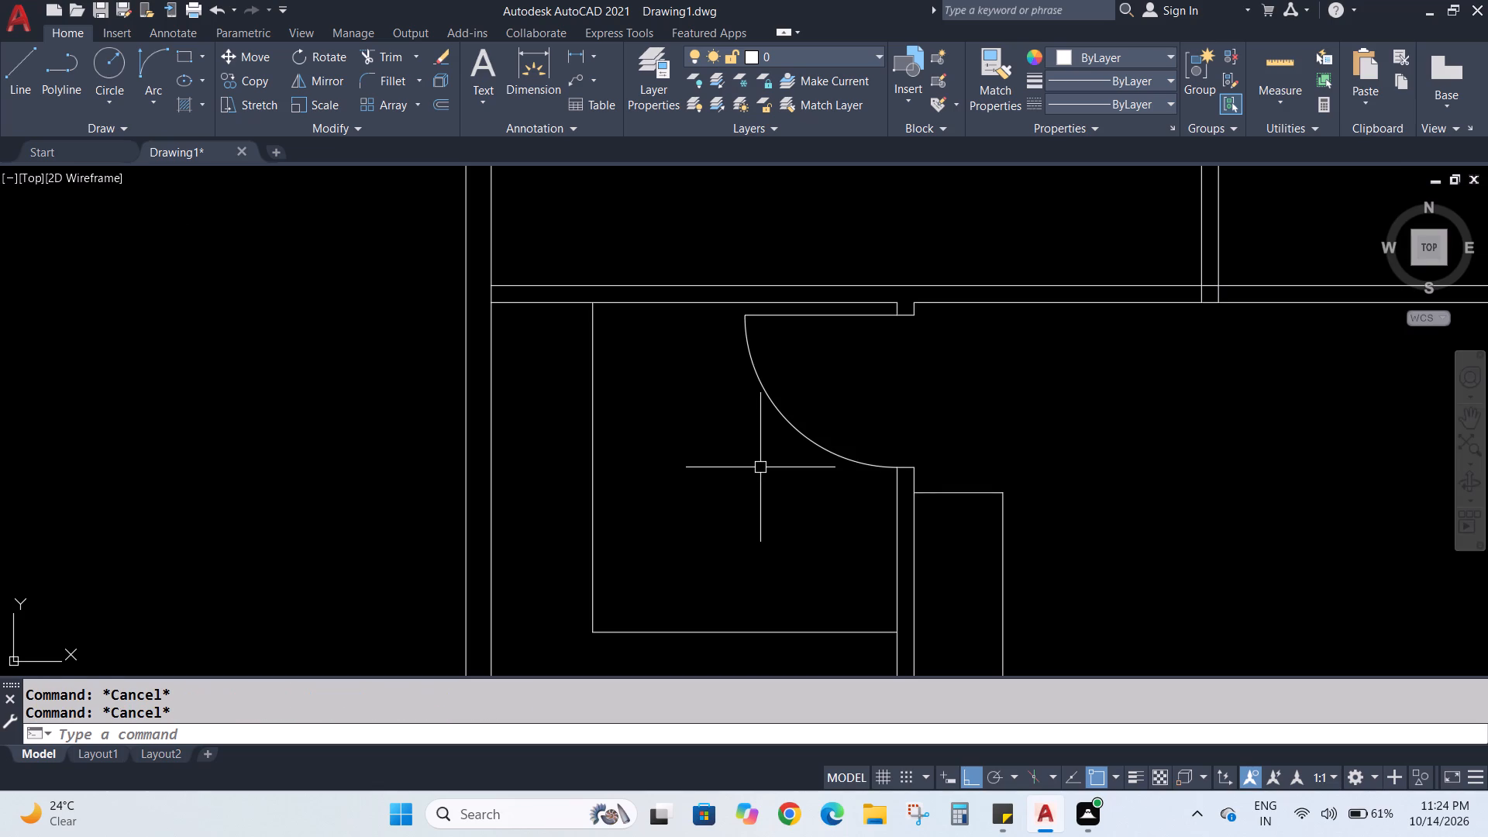
type("TR")
key("Return")
scroll(463, 294, "up", 2)
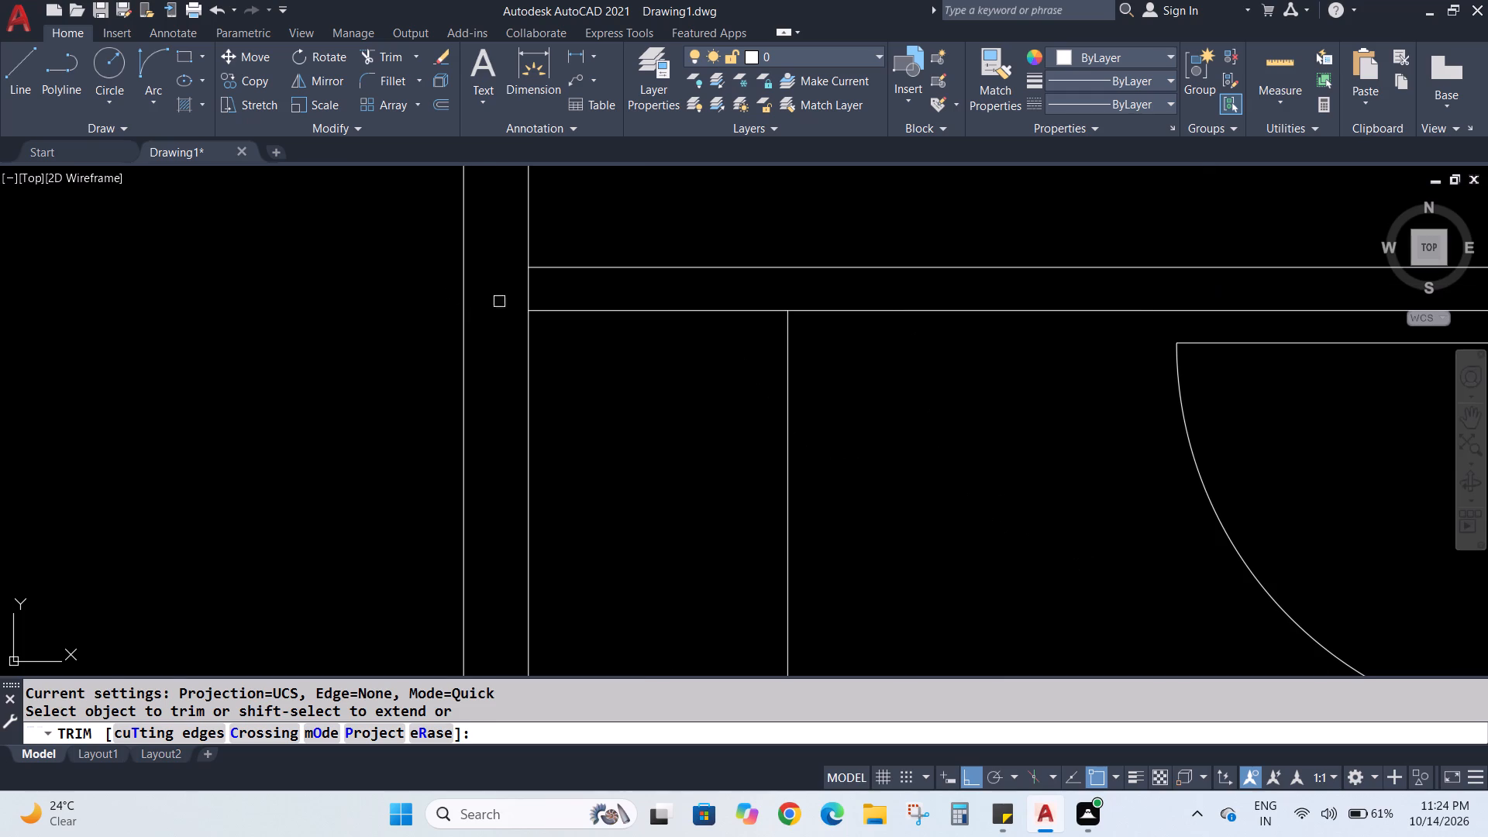
left_click(529, 294)
scroll(530, 319, "down", 4)
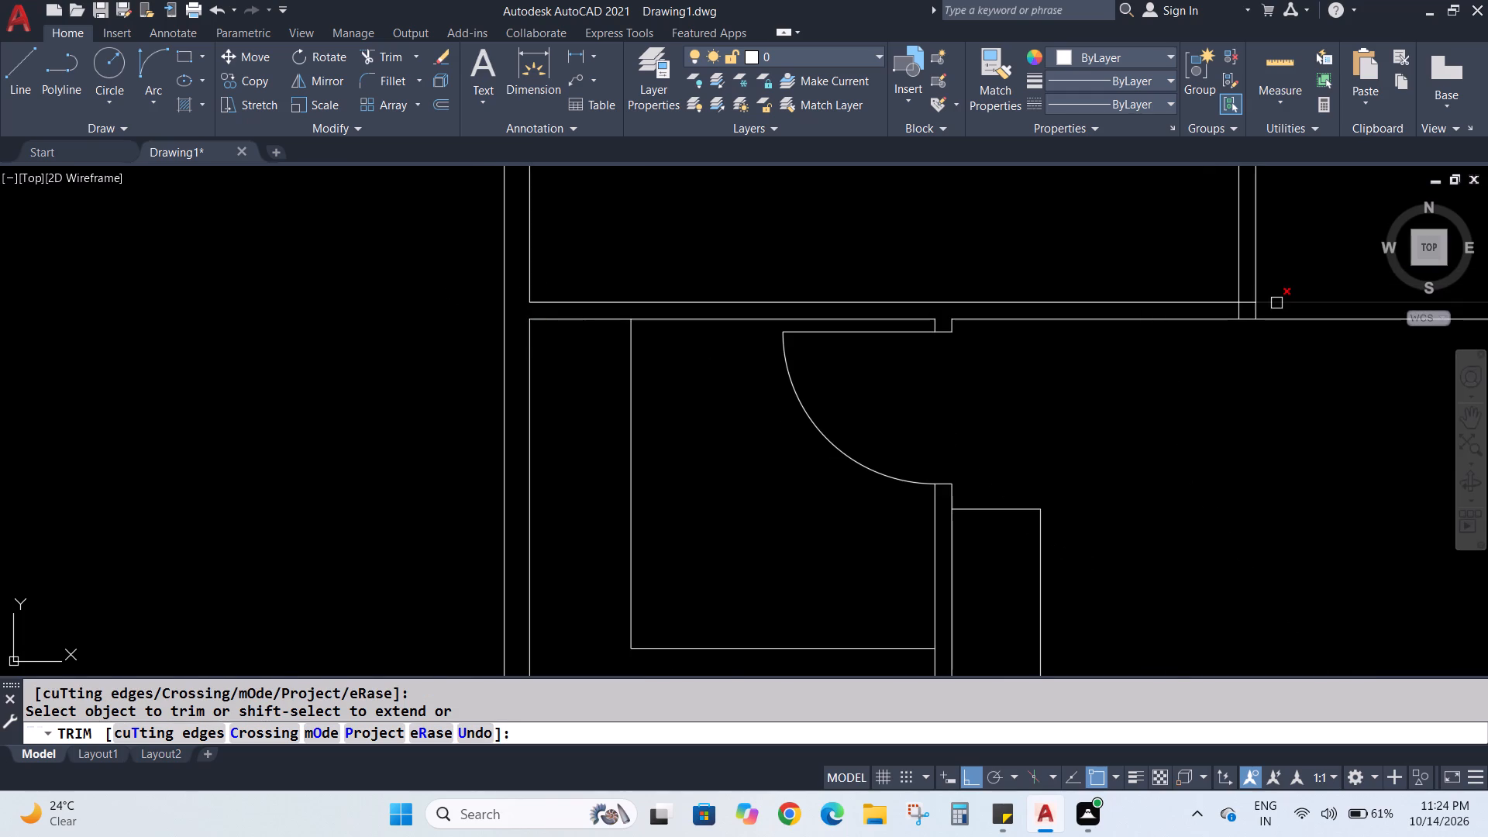
Trim the small room's right partition lines and the hall-side unit's outer line where they cross the partition below them.
scroll(1276, 303, "up", 1)
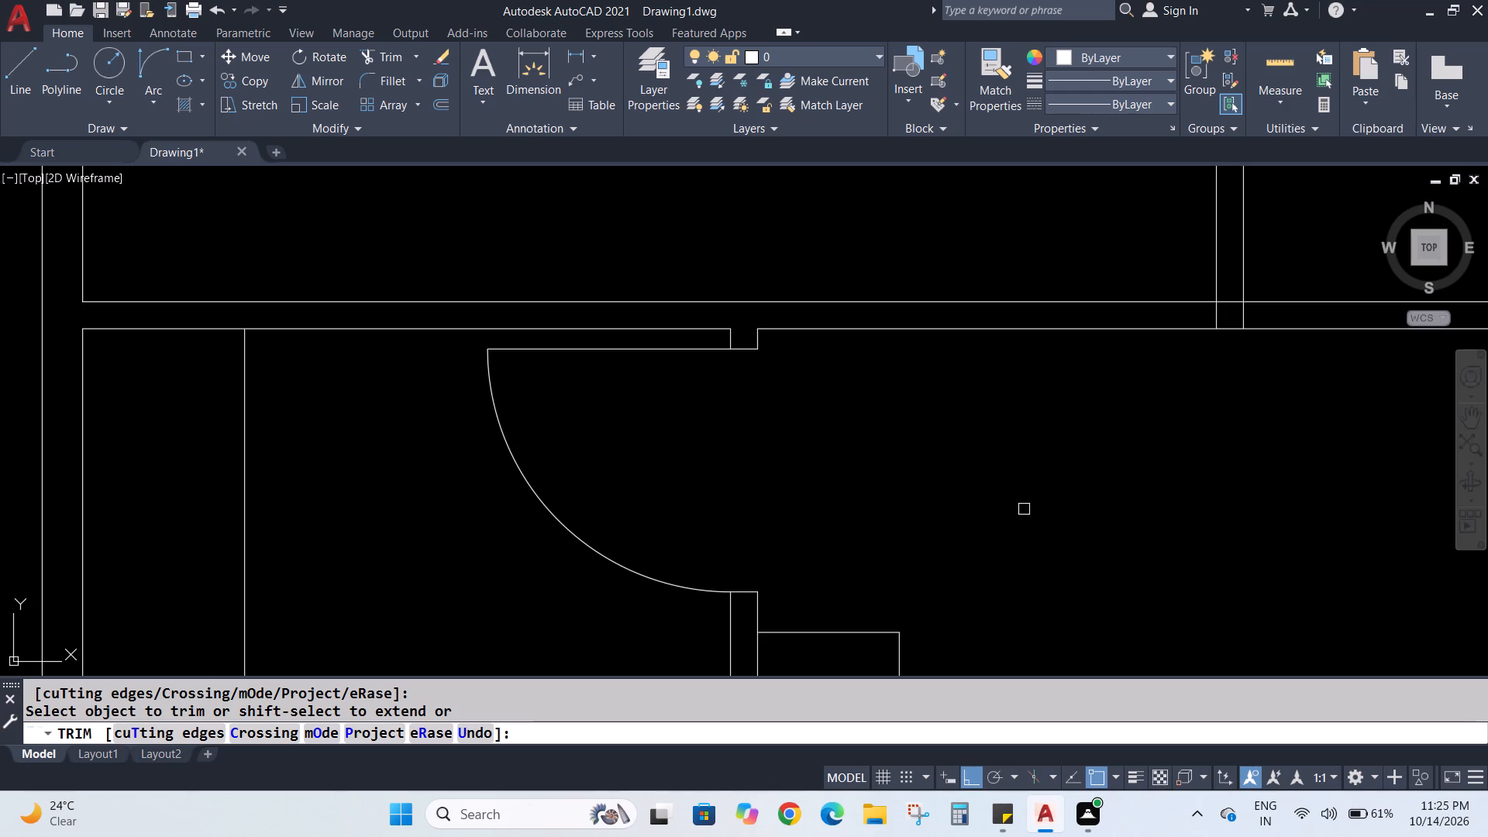
middle_click_drag(1021, 511, 960, 242)
scroll(956, 267, "down", 2)
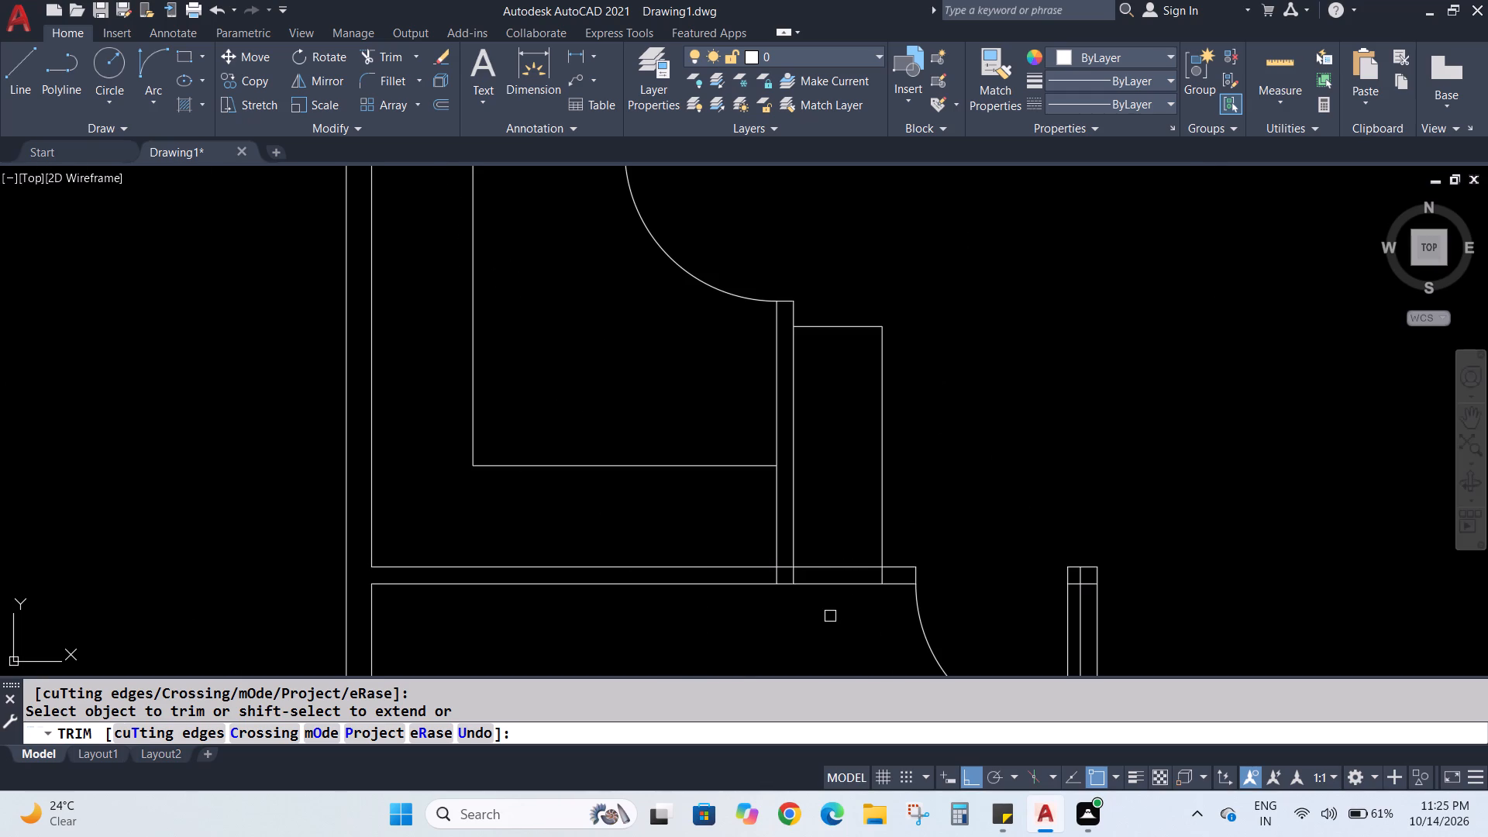
scroll(830, 616, "up", 2)
left_click(694, 512)
left_click(736, 508)
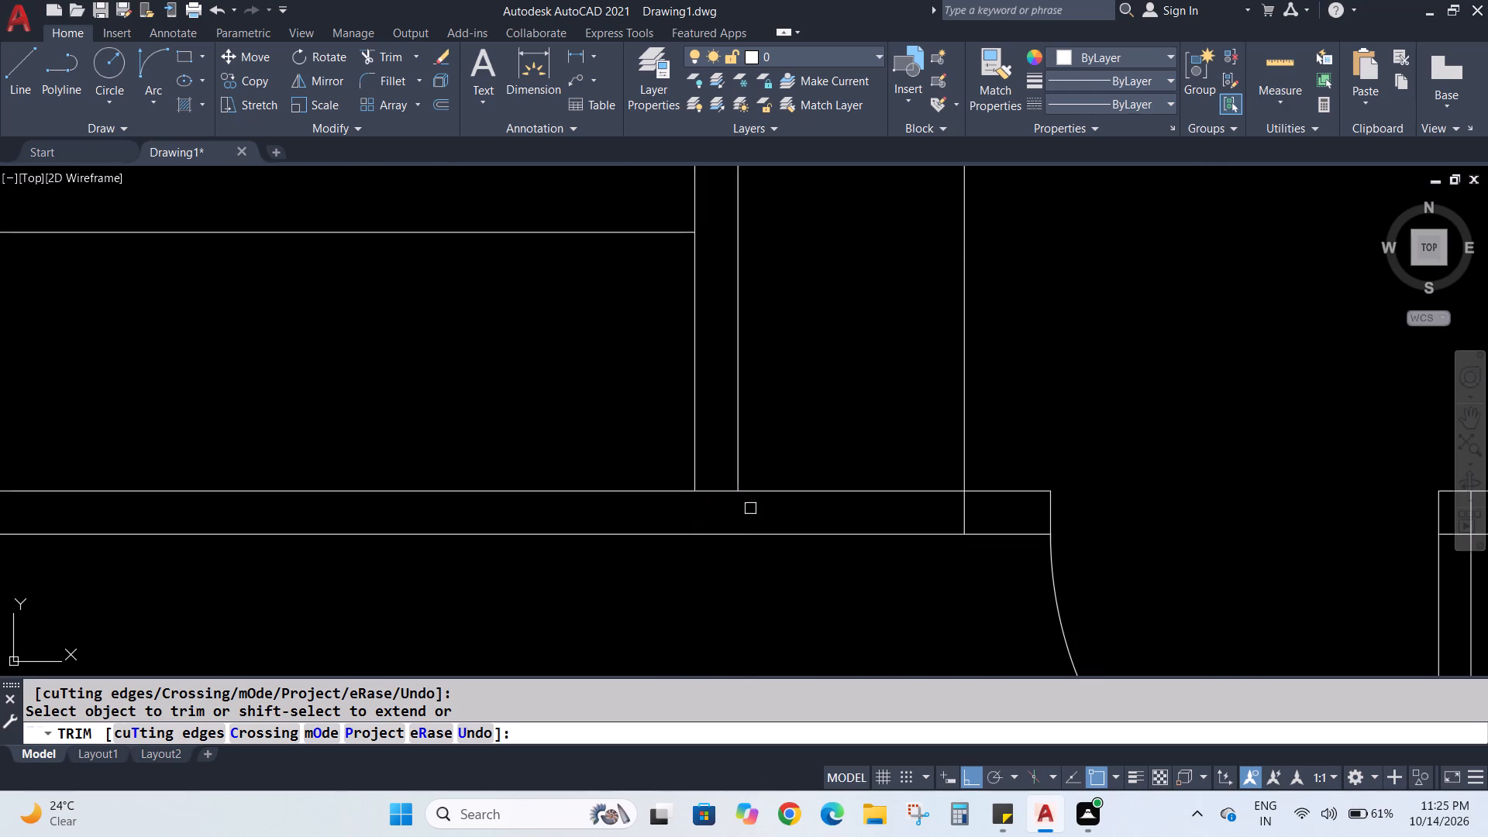
left_click(963, 515)
Offset both faces of the vertical partition between the upper rooms 3" outward, one to each side.
scroll(961, 507, "down", 5)
scroll(1038, 399, "down", 4)
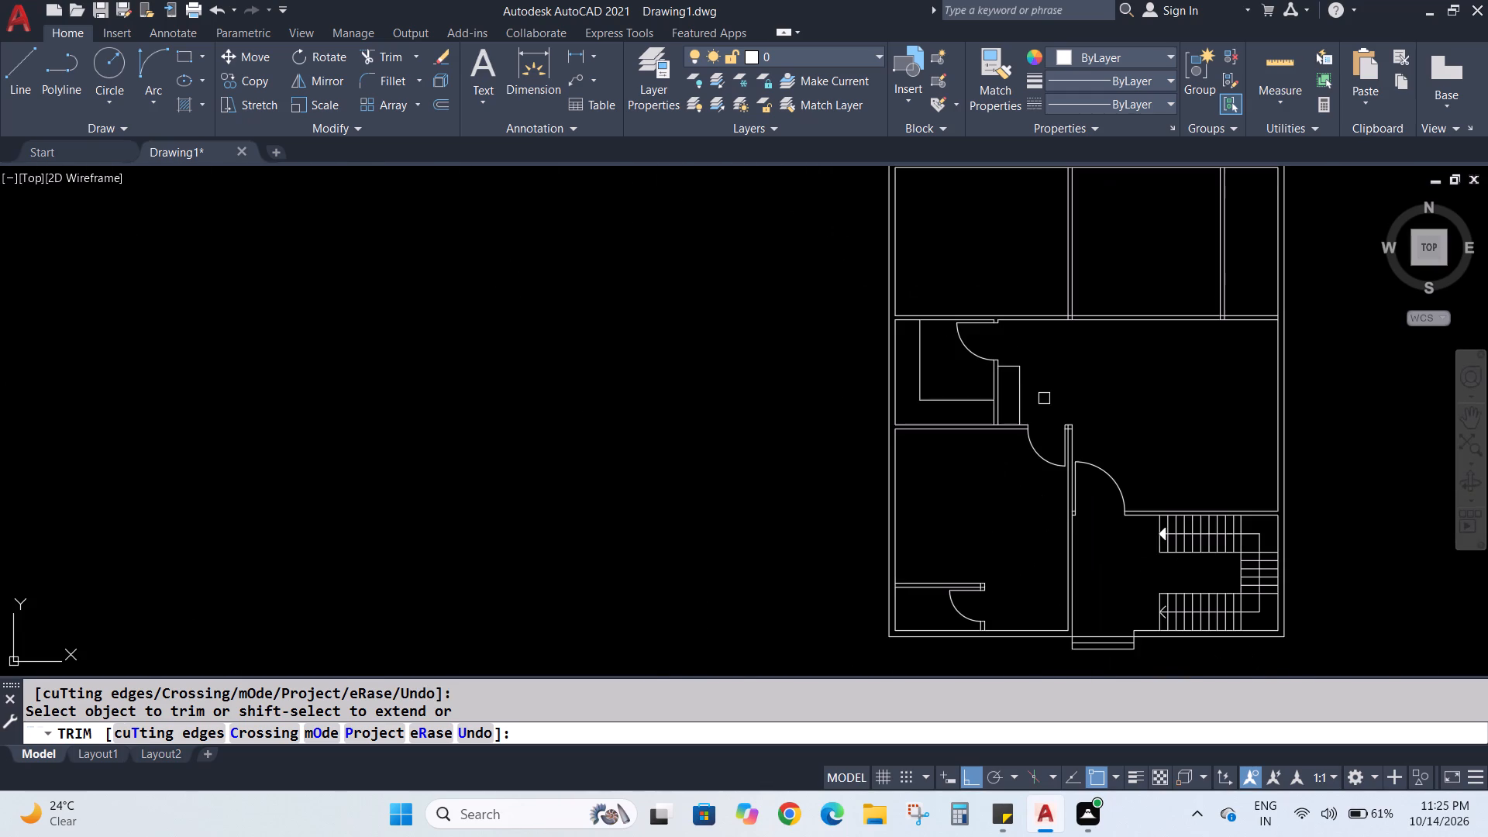
scroll(1093, 338, "up", 1)
middle_click_drag(1088, 375, 1080, 406)
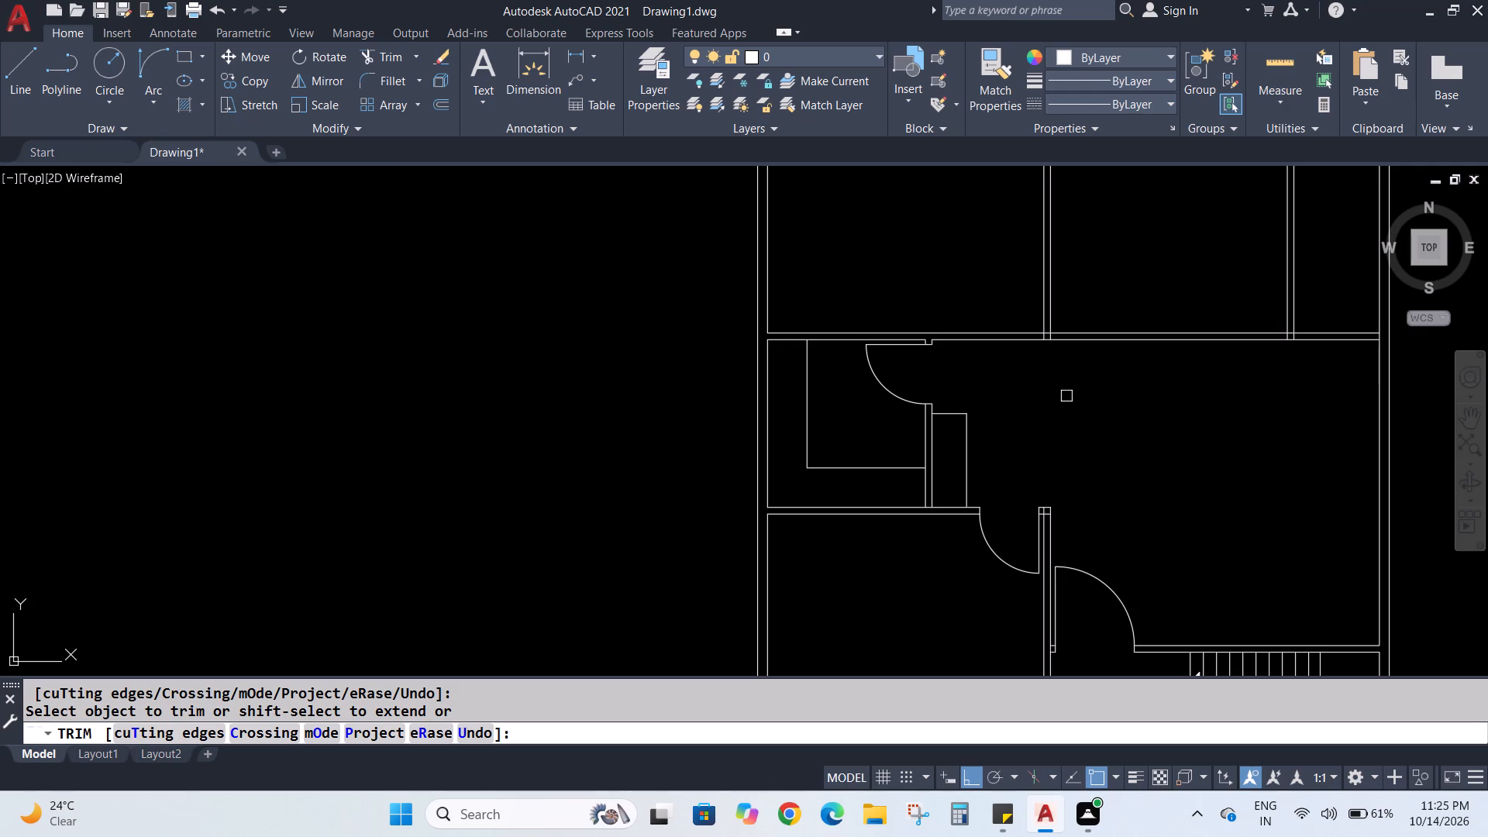
scroll(1045, 386, "up", 2)
middle_click_drag(1042, 387, 1042, 391)
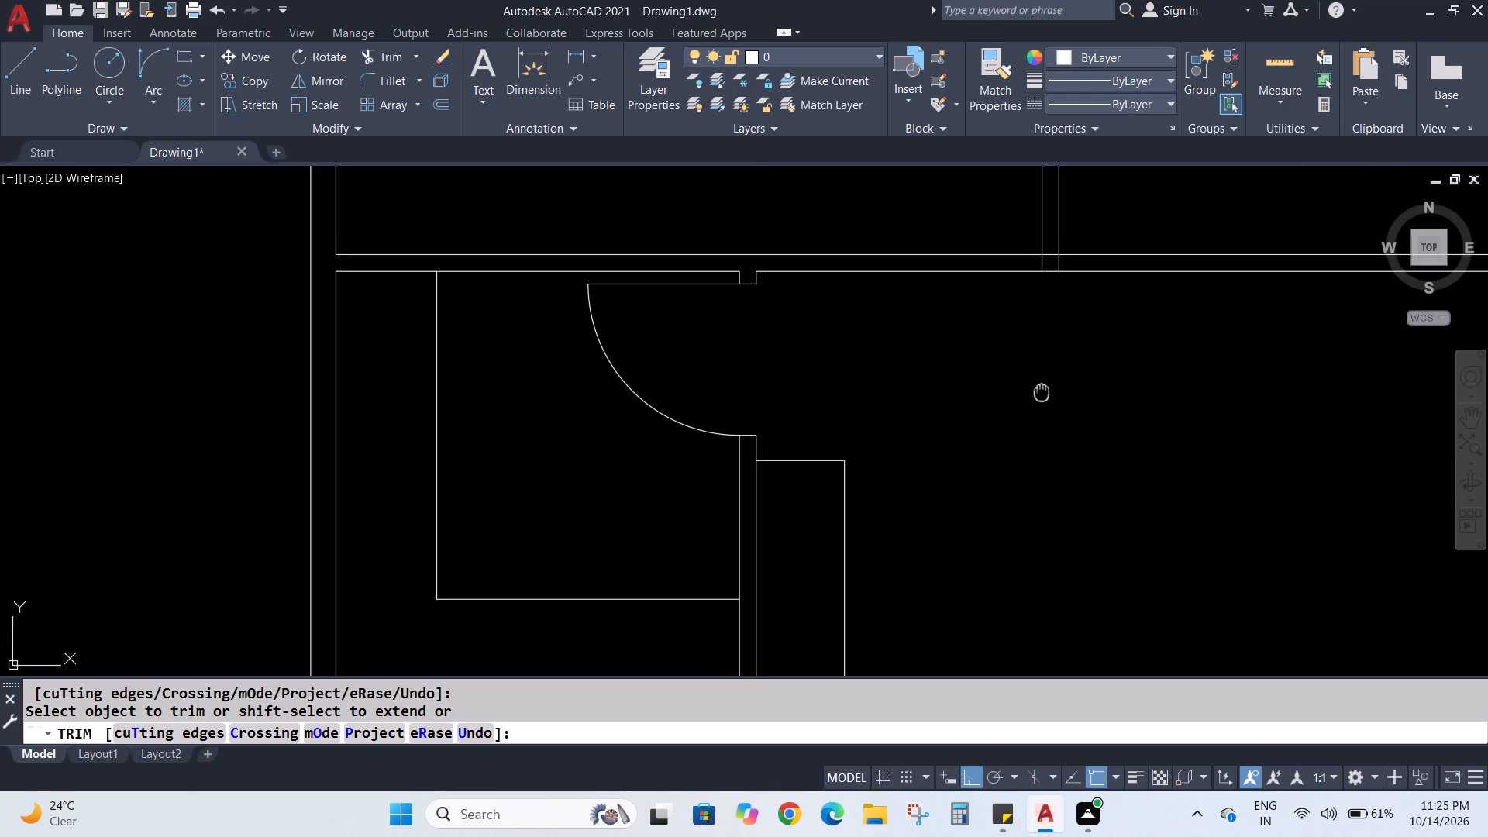
middle_click_drag(1042, 391, 955, 456)
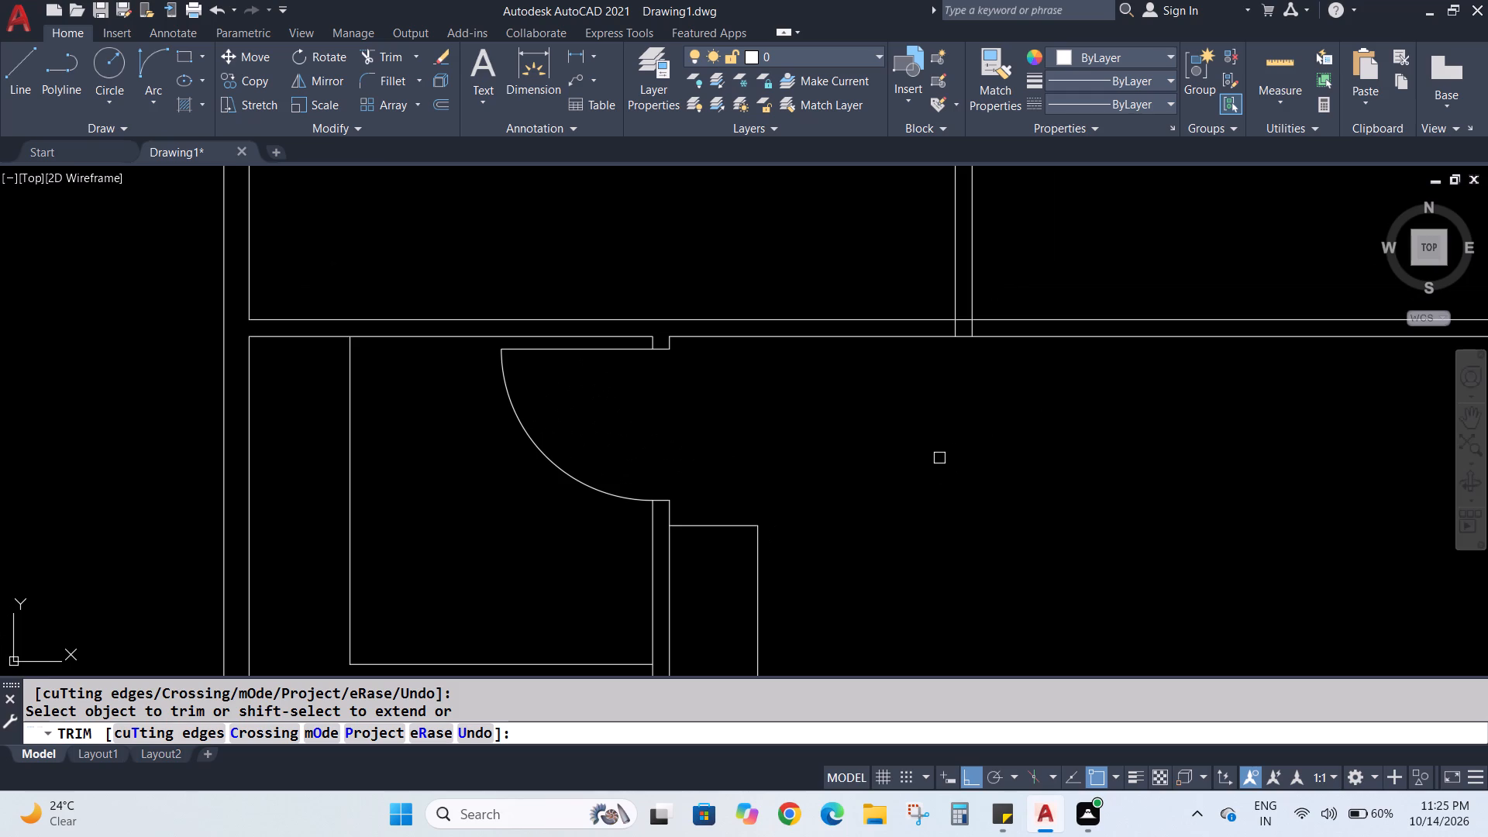
middle_click_drag(939, 456, 908, 510)
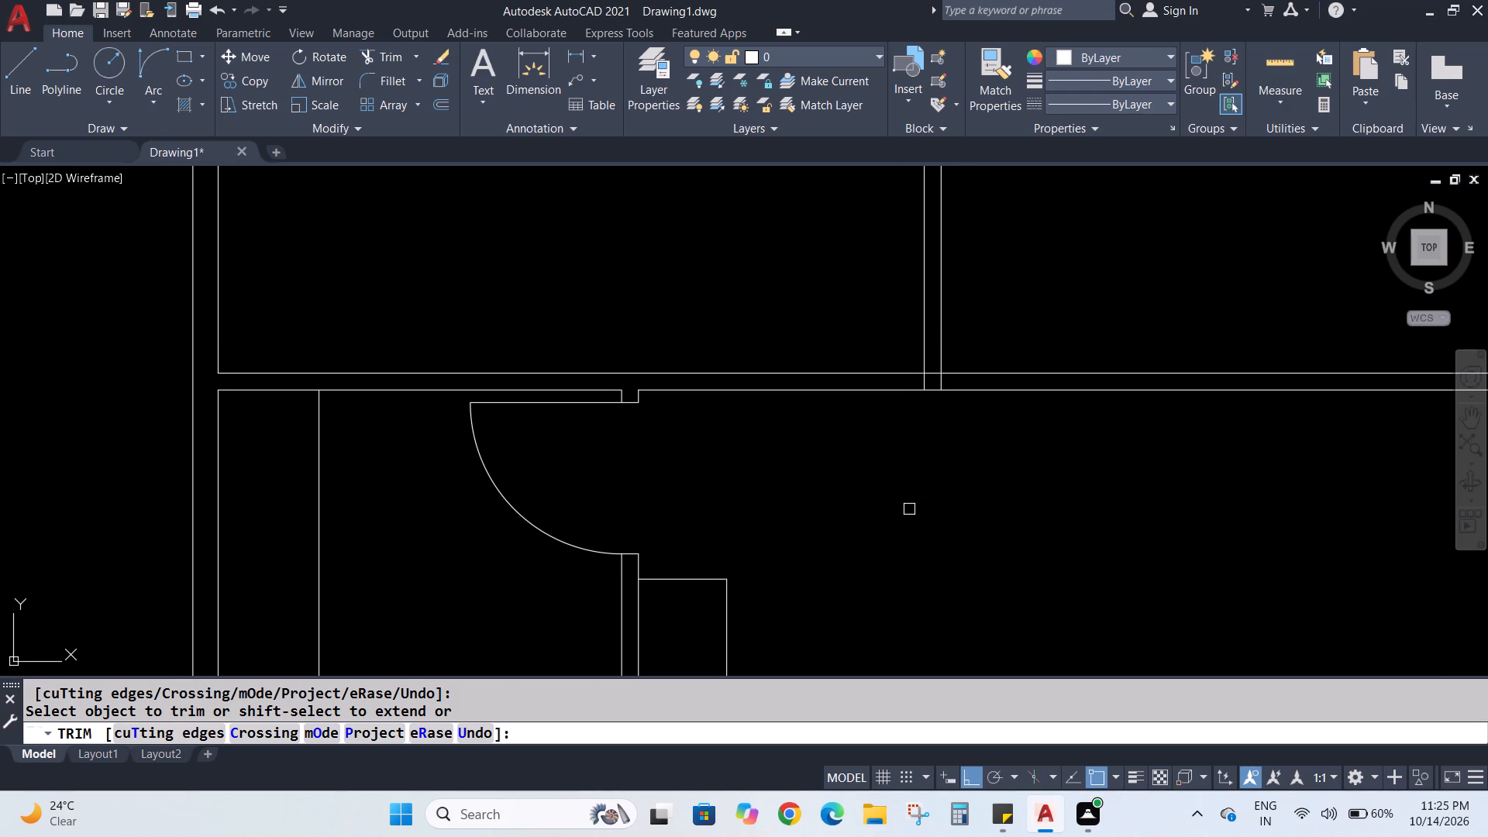
key("Escape")
key("Escape")
key("o")
key("Return")
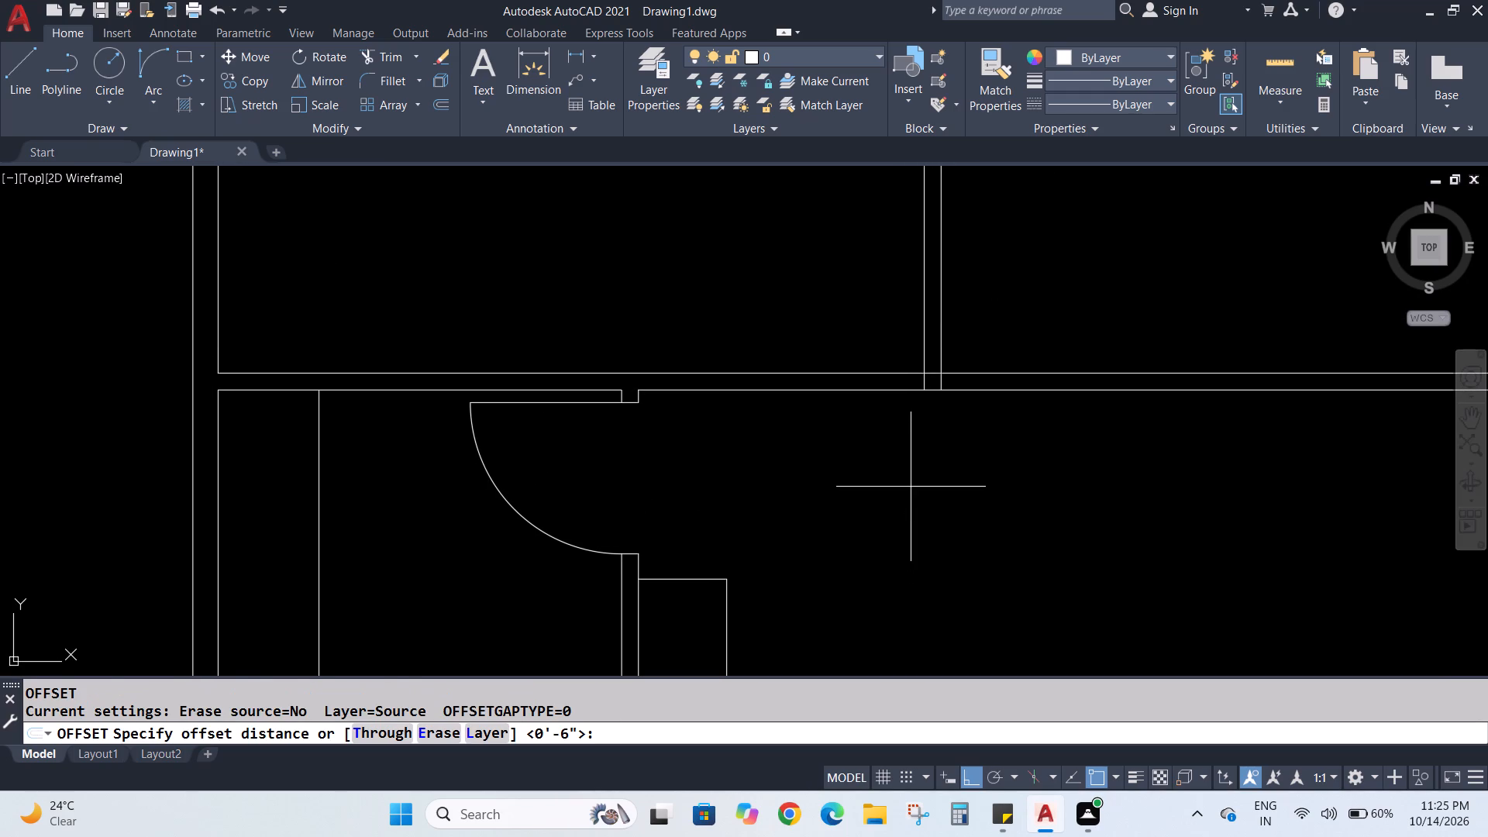
type("3\"")
key("Return")
left_click(928, 321)
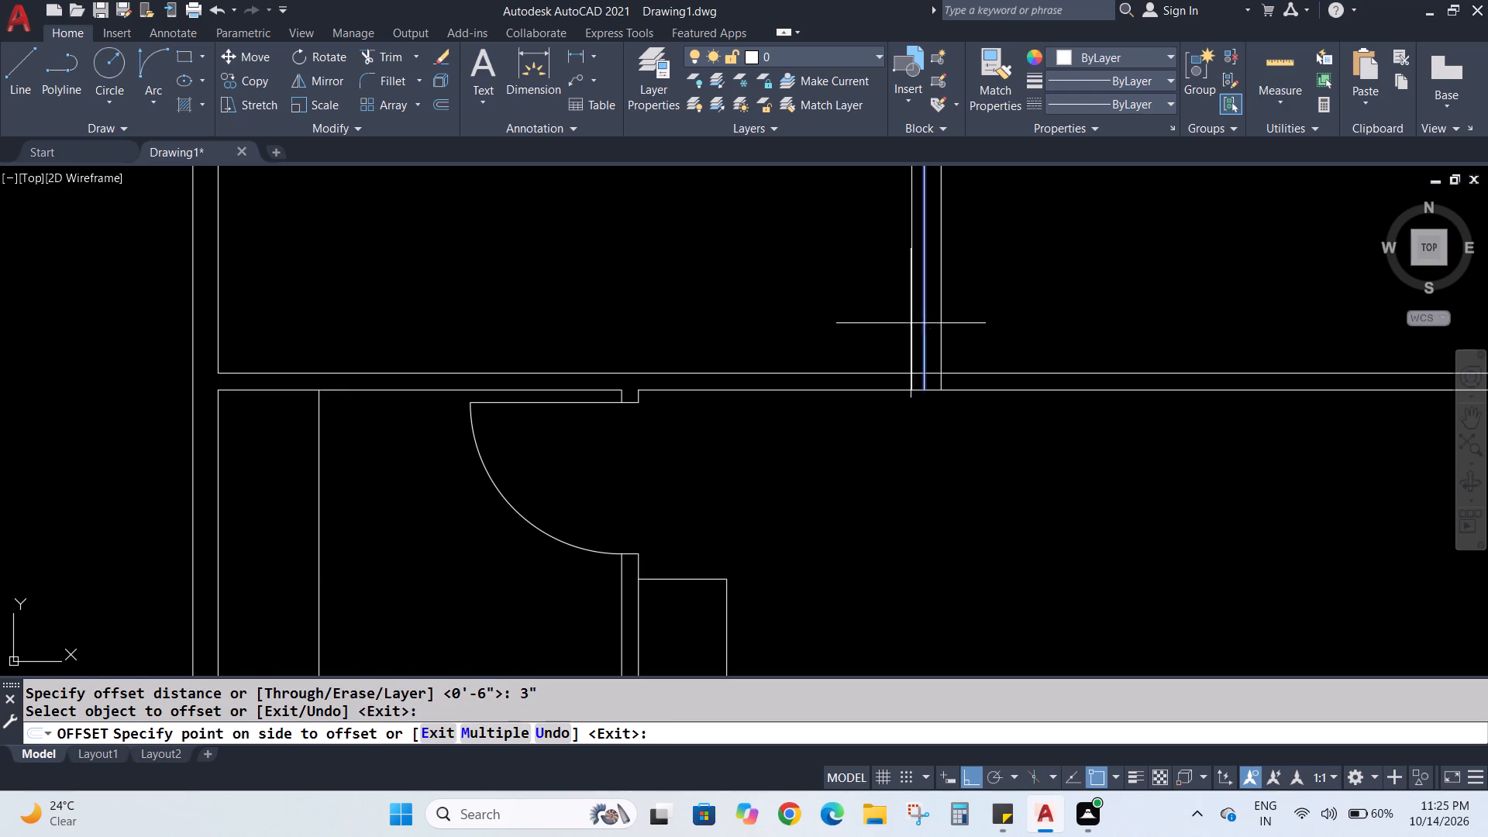
left_click(908, 325)
left_click(945, 332)
left_click(982, 320)
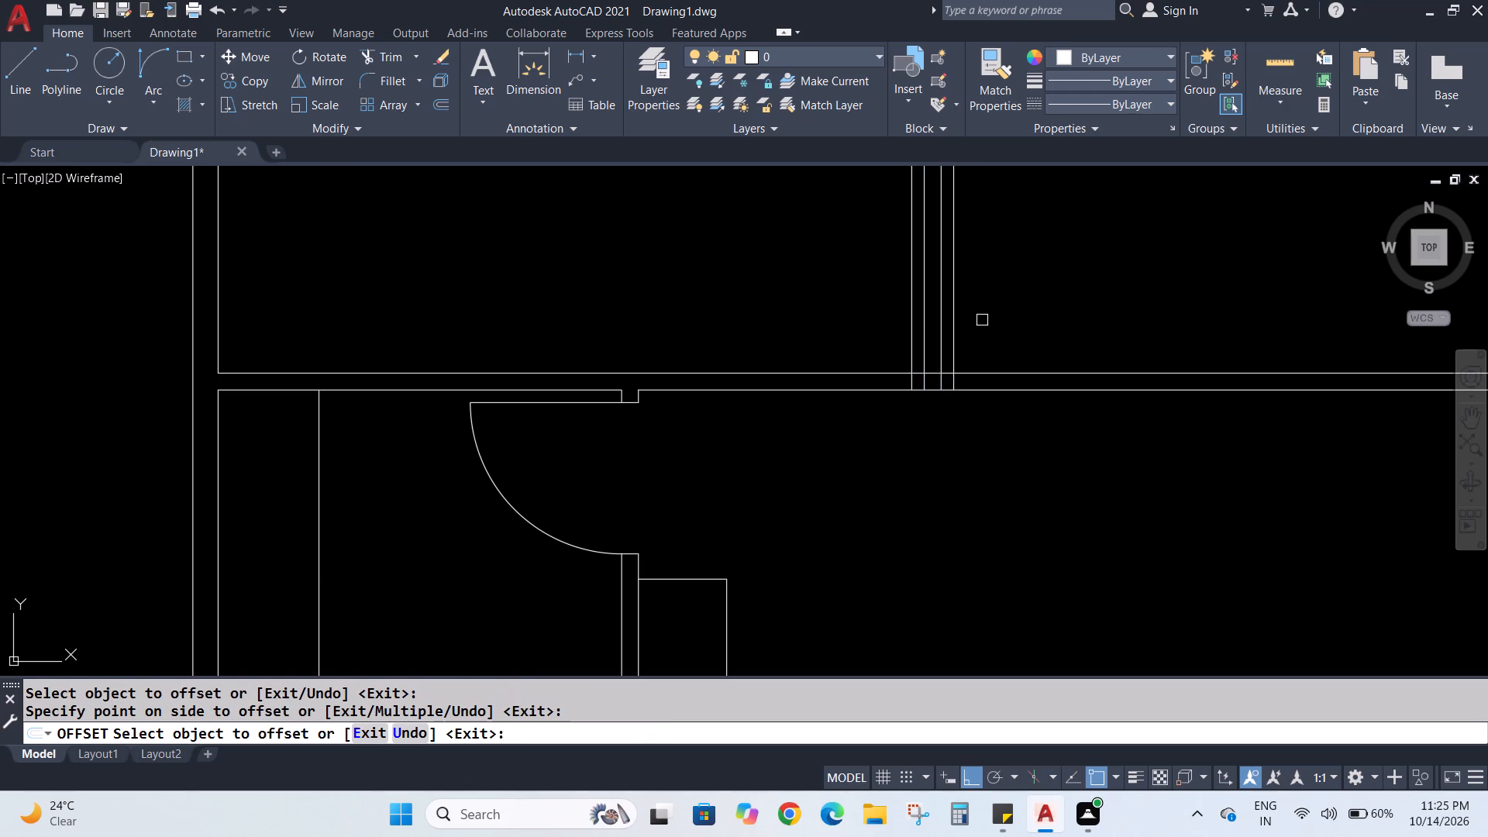
key("Escape")
key("Escape")
Trim the two 3" offset lines above the horizontal partition, leaving only short jambs within its thickness.
key("t")
key("r")
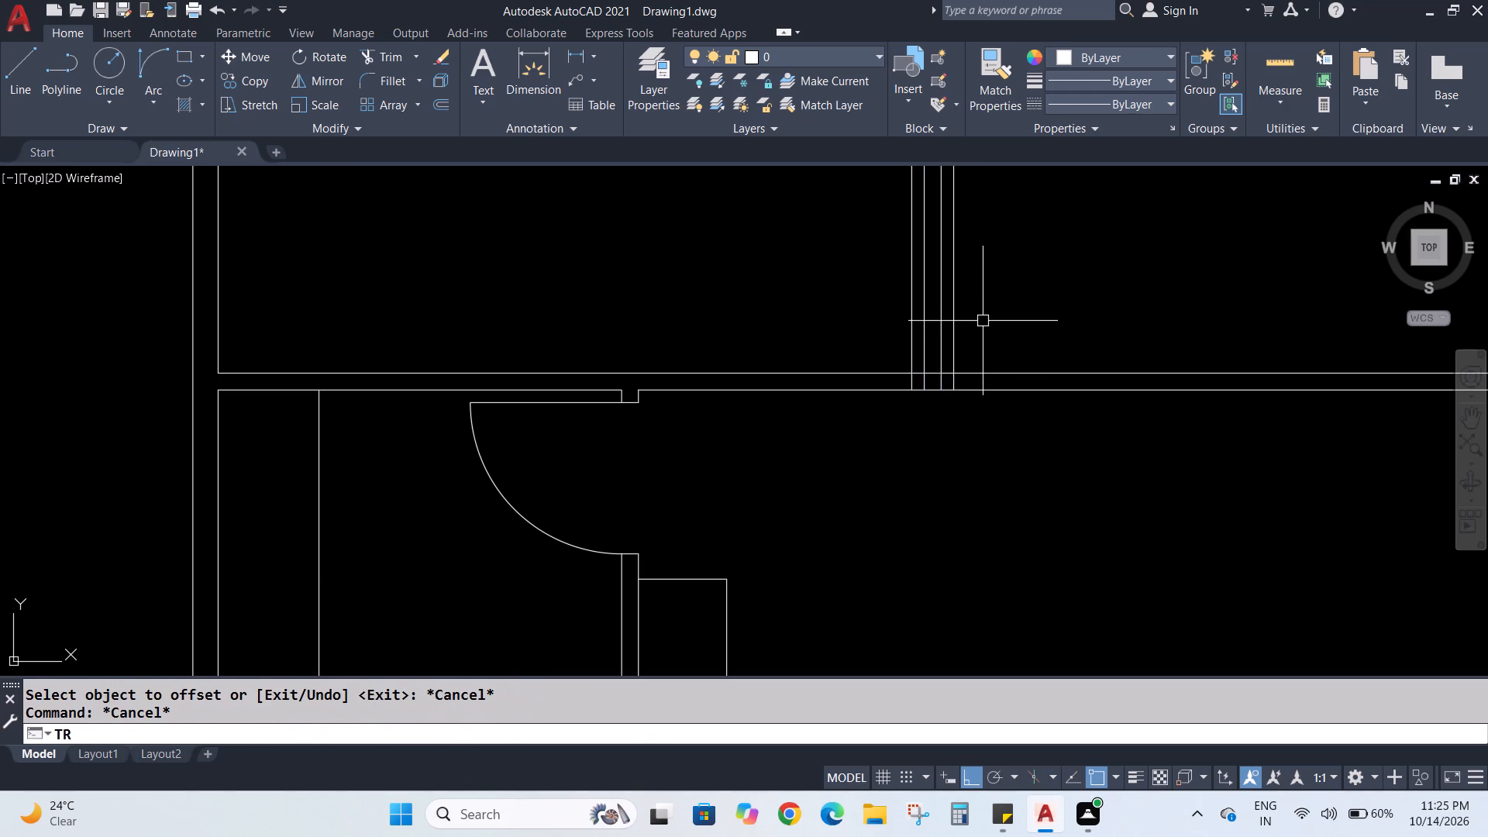
key("Return")
left_click(911, 307)
left_click(959, 301)
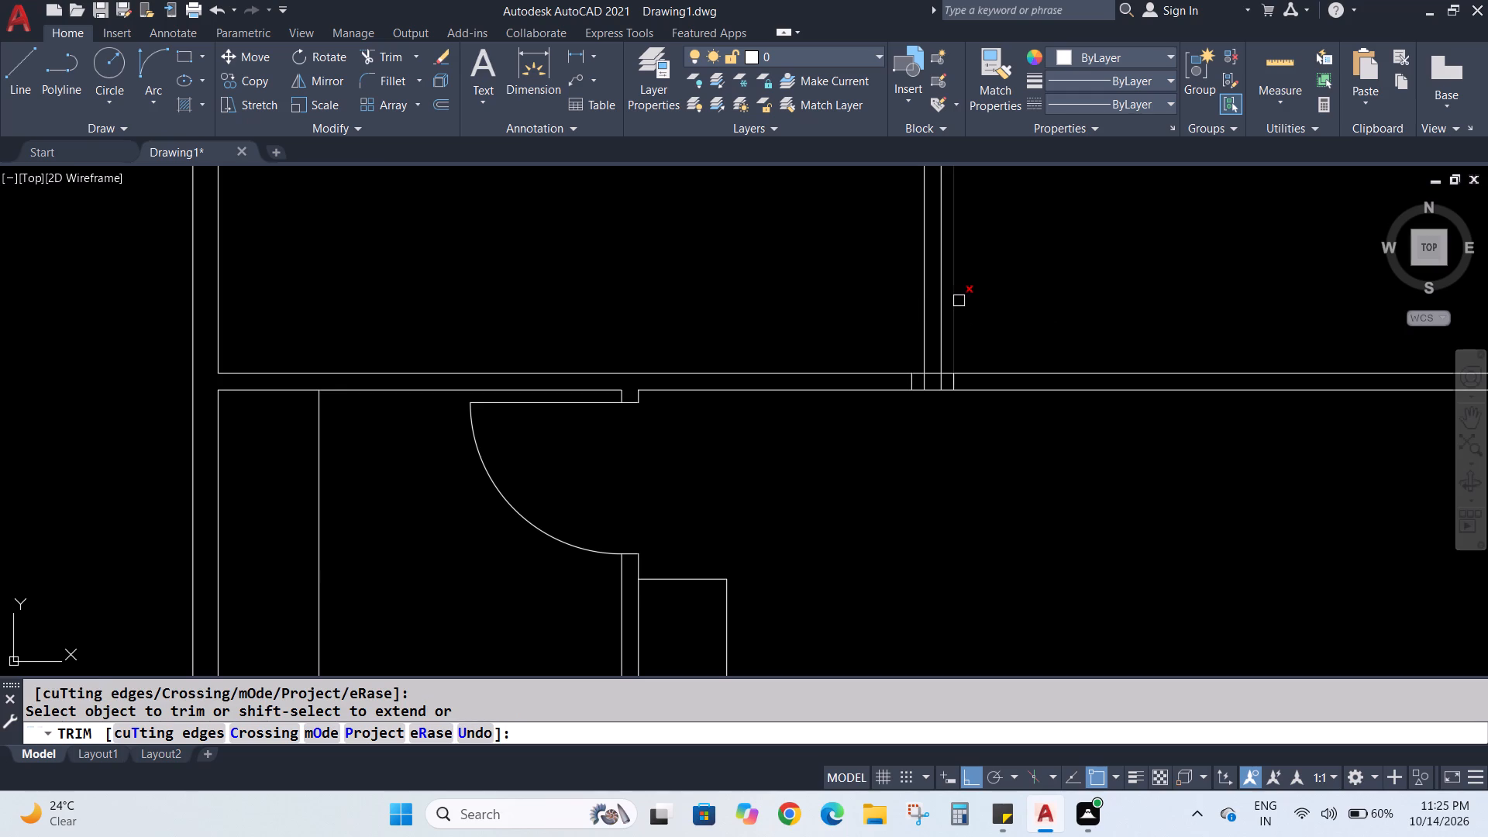
key("Escape")
key("Escape")
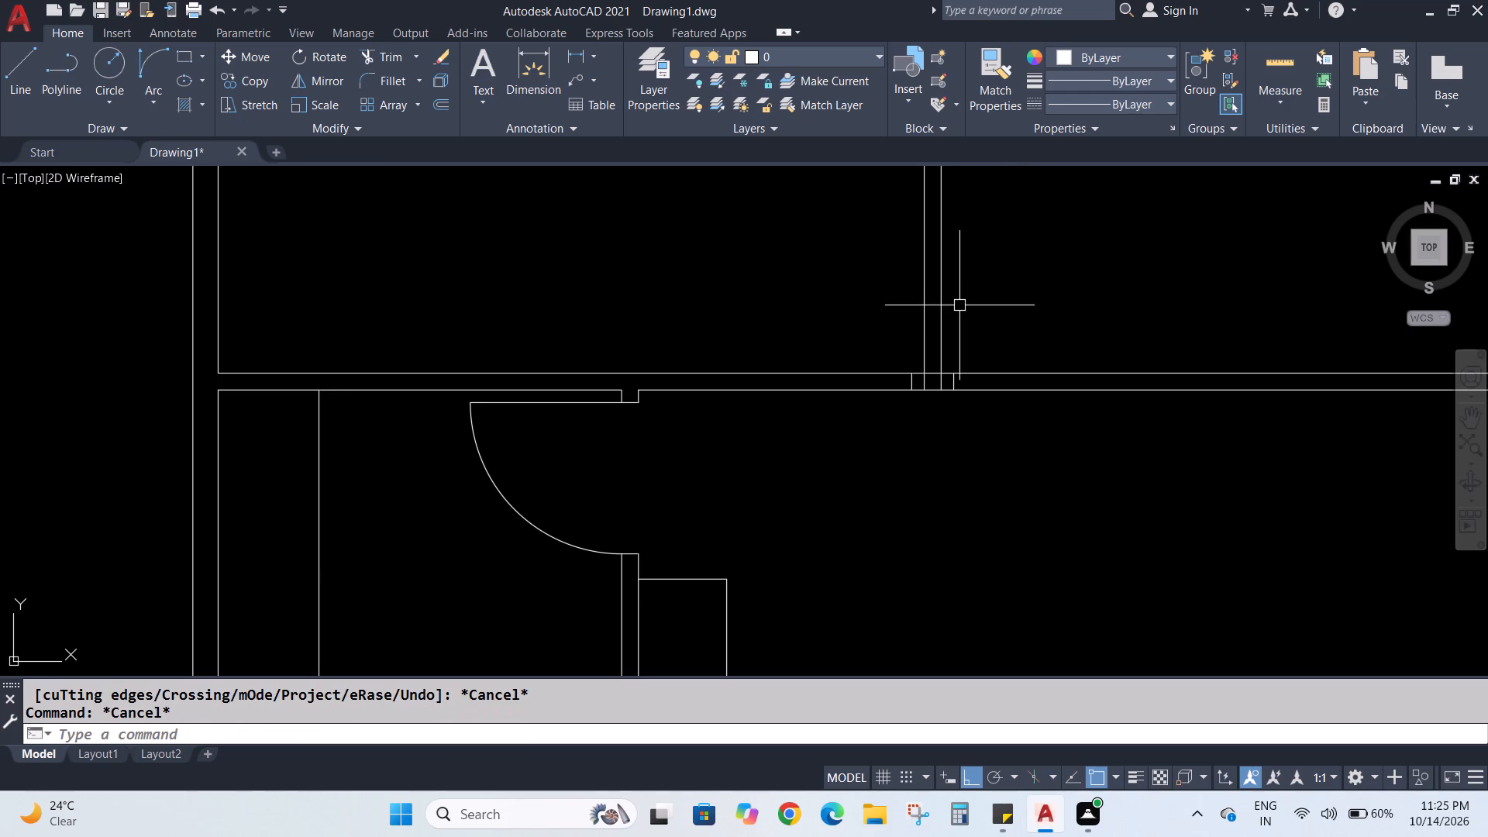
Offset the left jamb 3' to the left and the right jamb 3' to the right along the horizontal partition.
key("o")
key("Return")
type("3'")
key("Return")
scroll(895, 344, "up", 3)
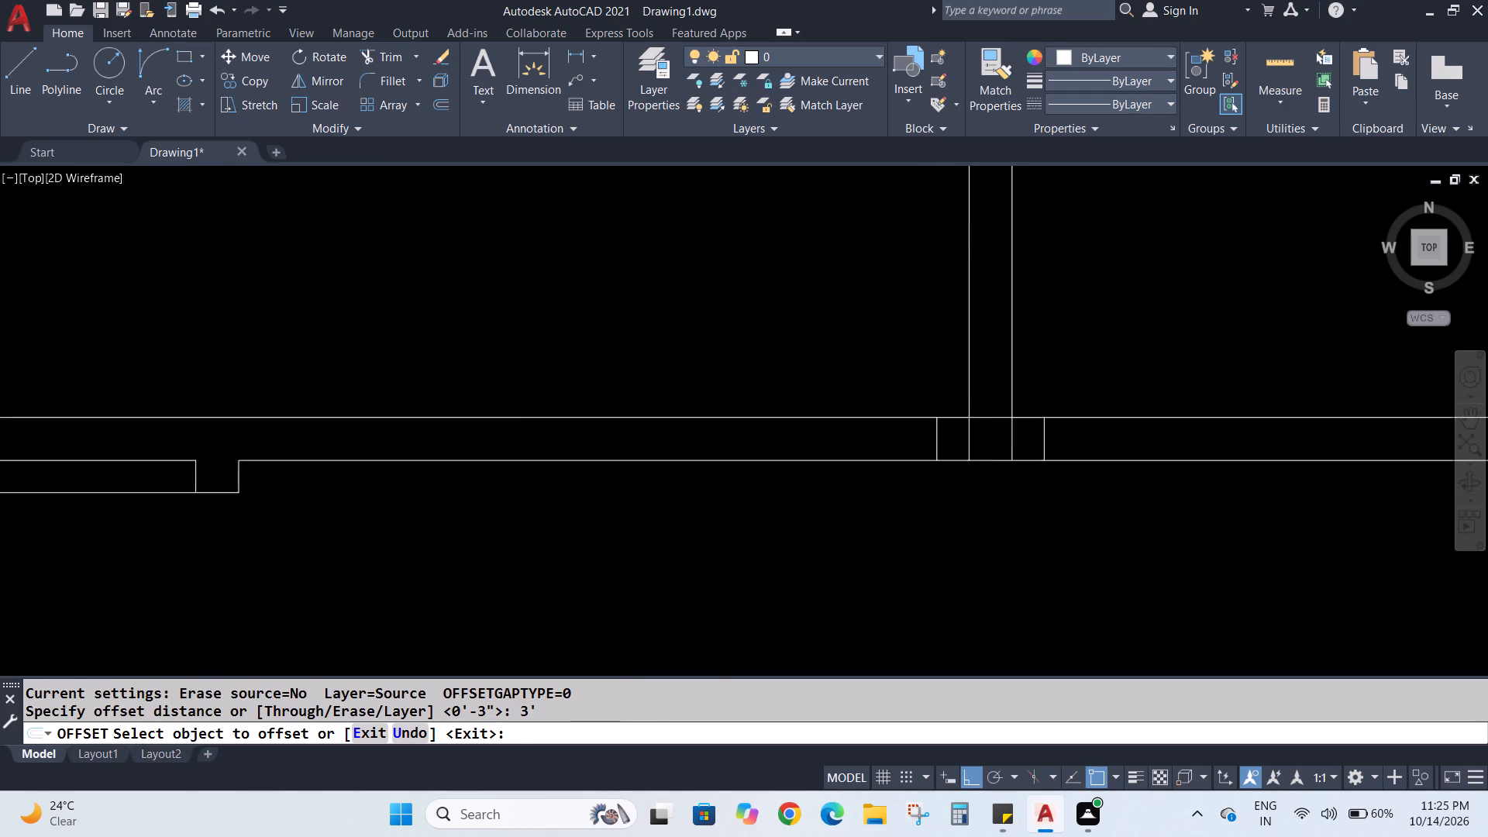
left_click(963, 503)
left_click(737, 491)
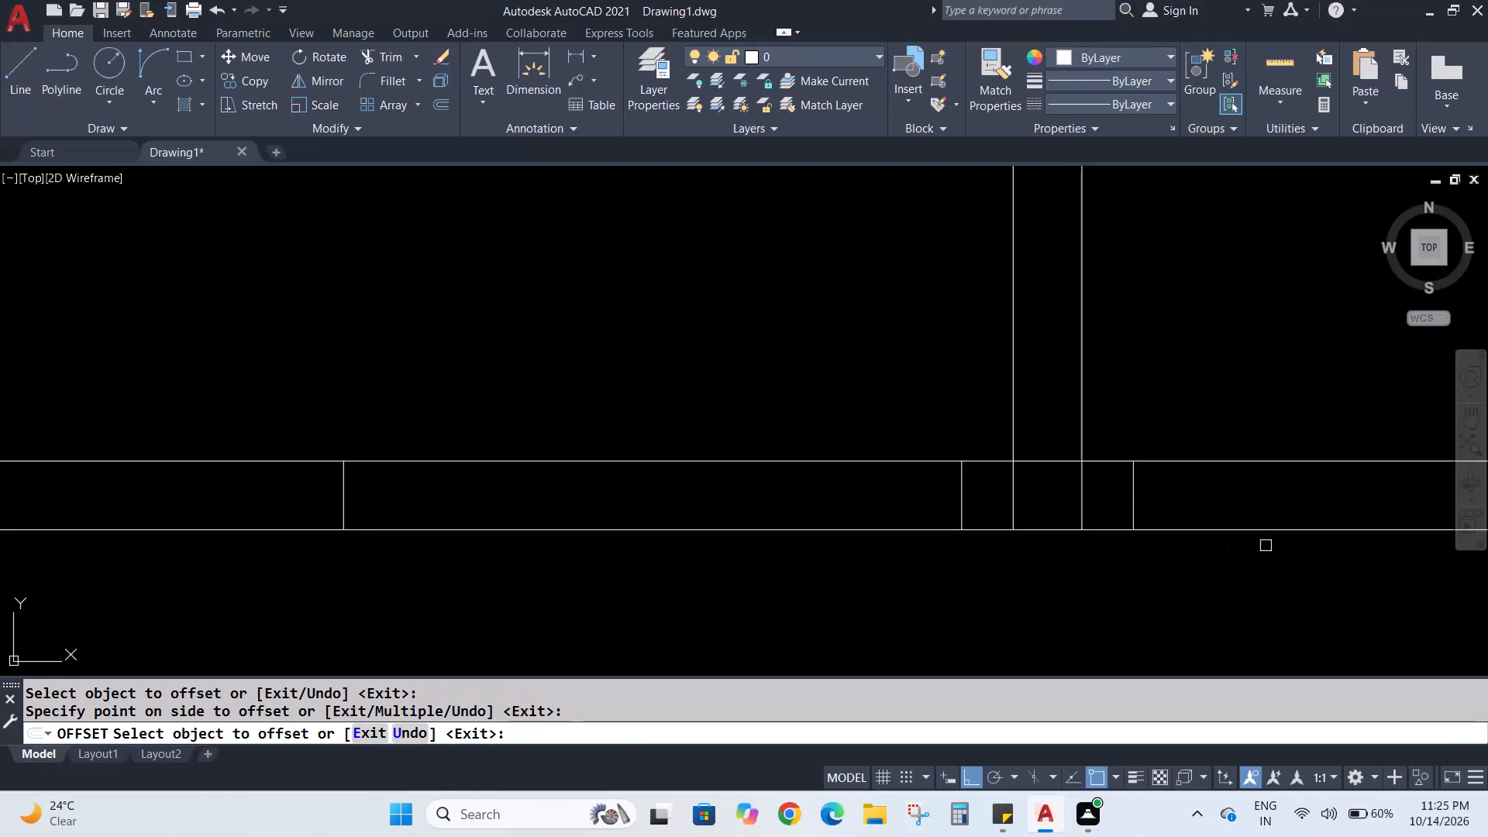
left_click(1129, 488)
left_click(1267, 487)
scroll(1267, 487, "down", 2)
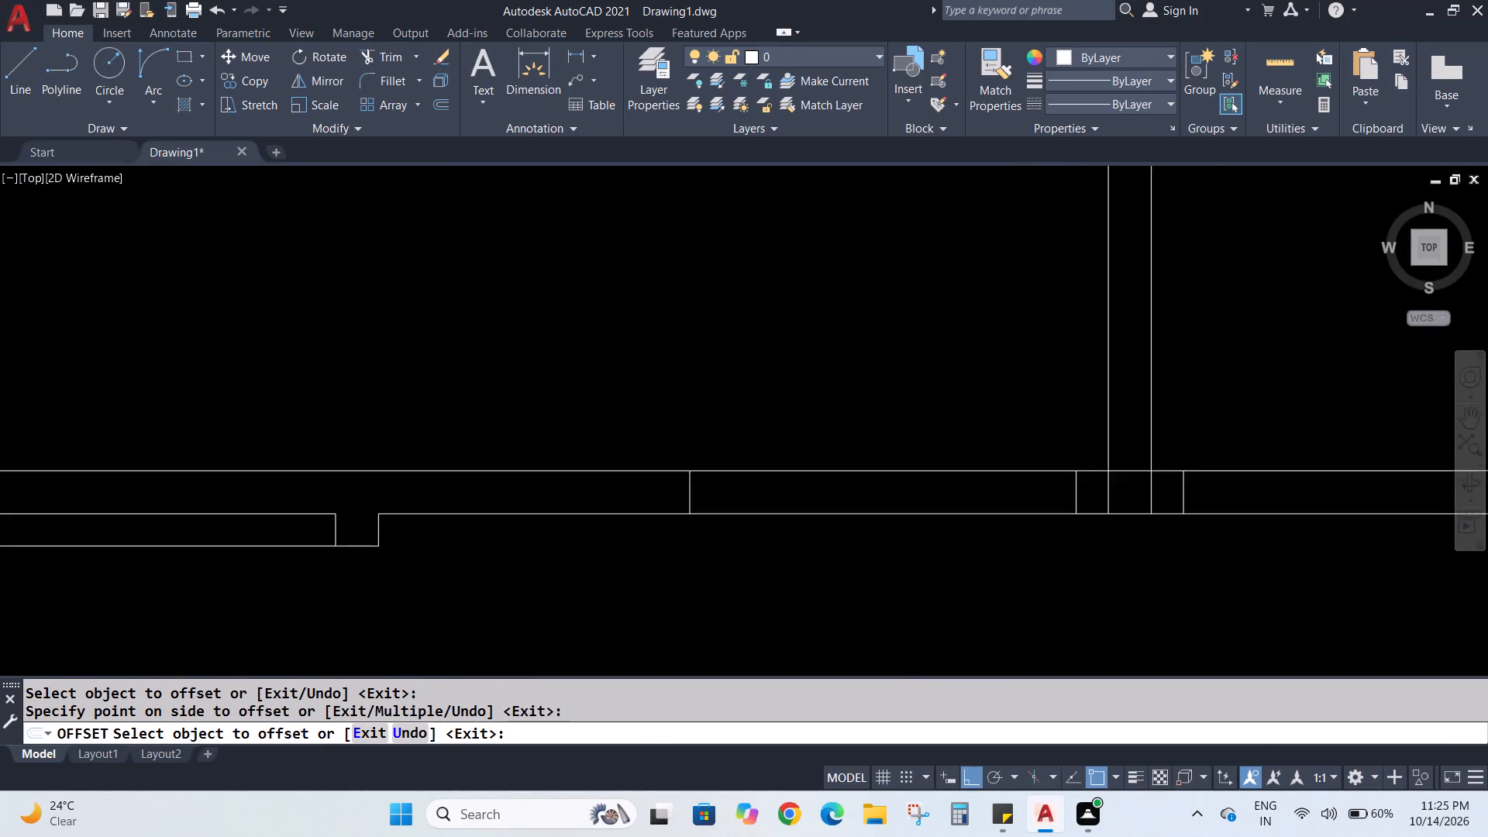
scroll(1267, 487, "down", 1)
middle_click_drag(1279, 549, 1028, 542)
scroll(1025, 540, "up", 1)
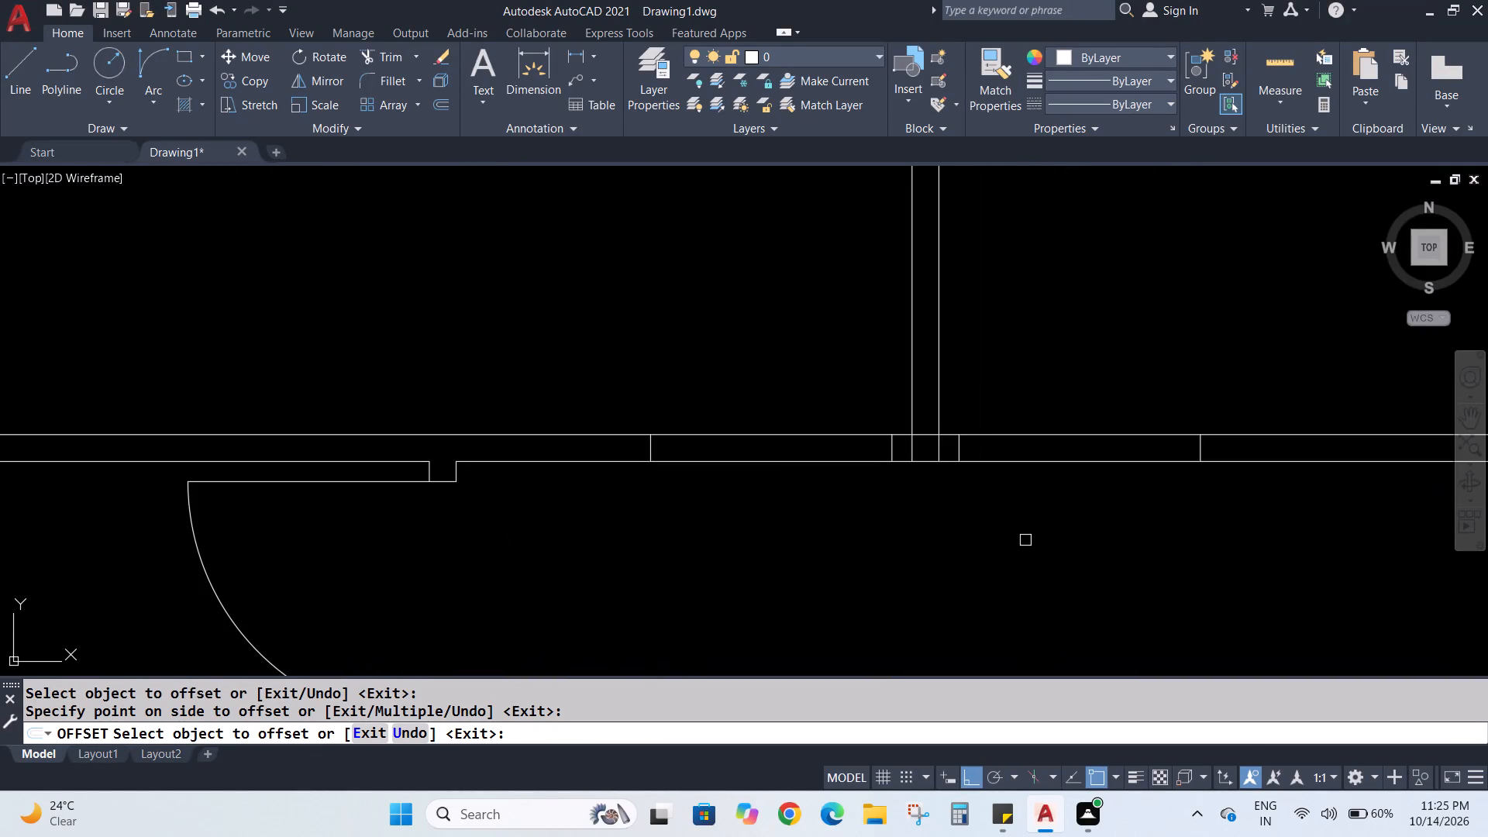
middle_click_drag(1005, 529, 984, 637)
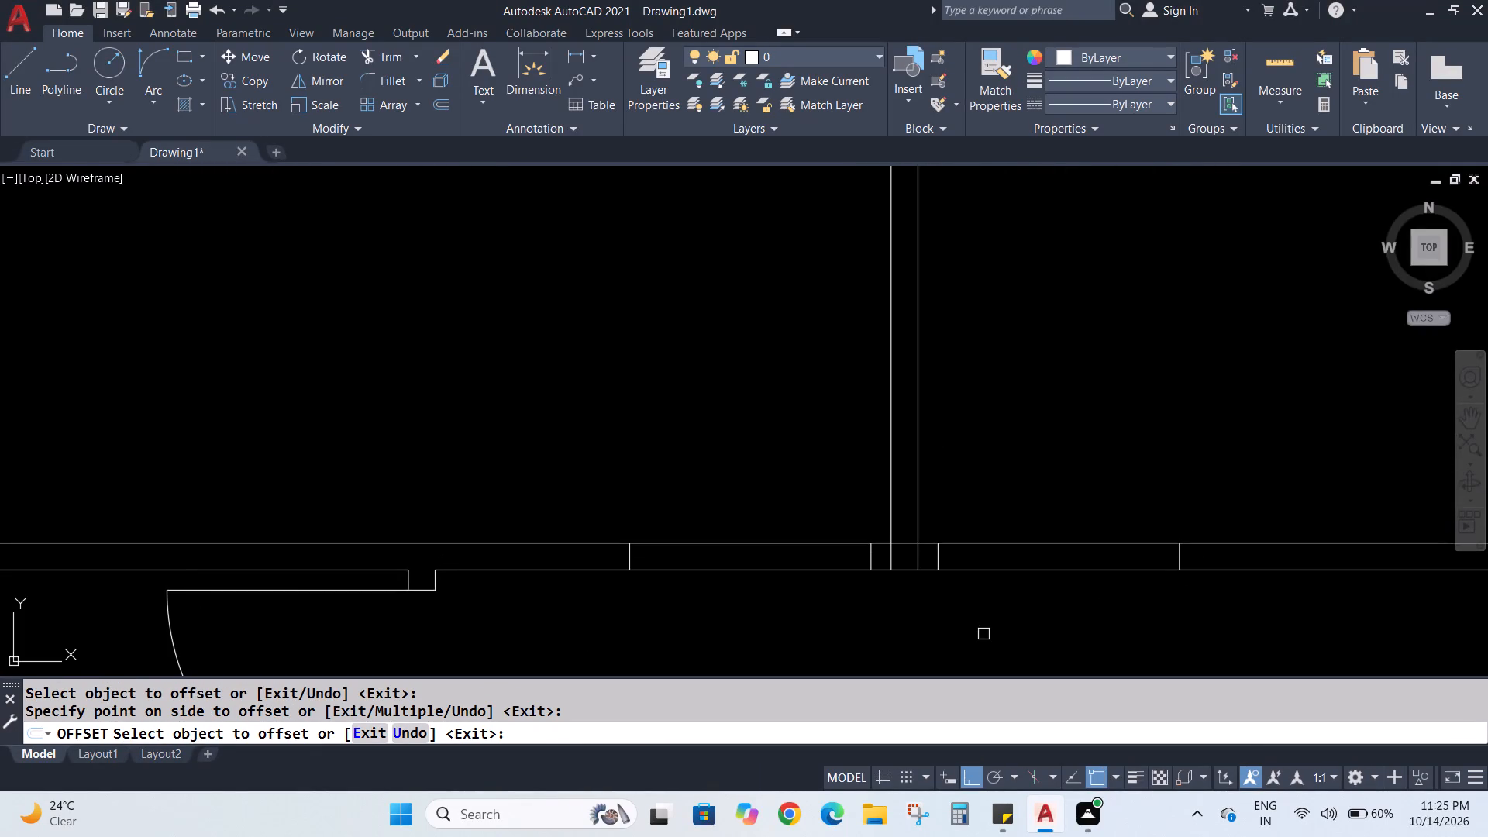
key("Escape")
key("Escape")
Trim the horizontal partition's lines between each pair of jambs to open two 3' doorways beside the vertical partition.
type("TR")
key("Return")
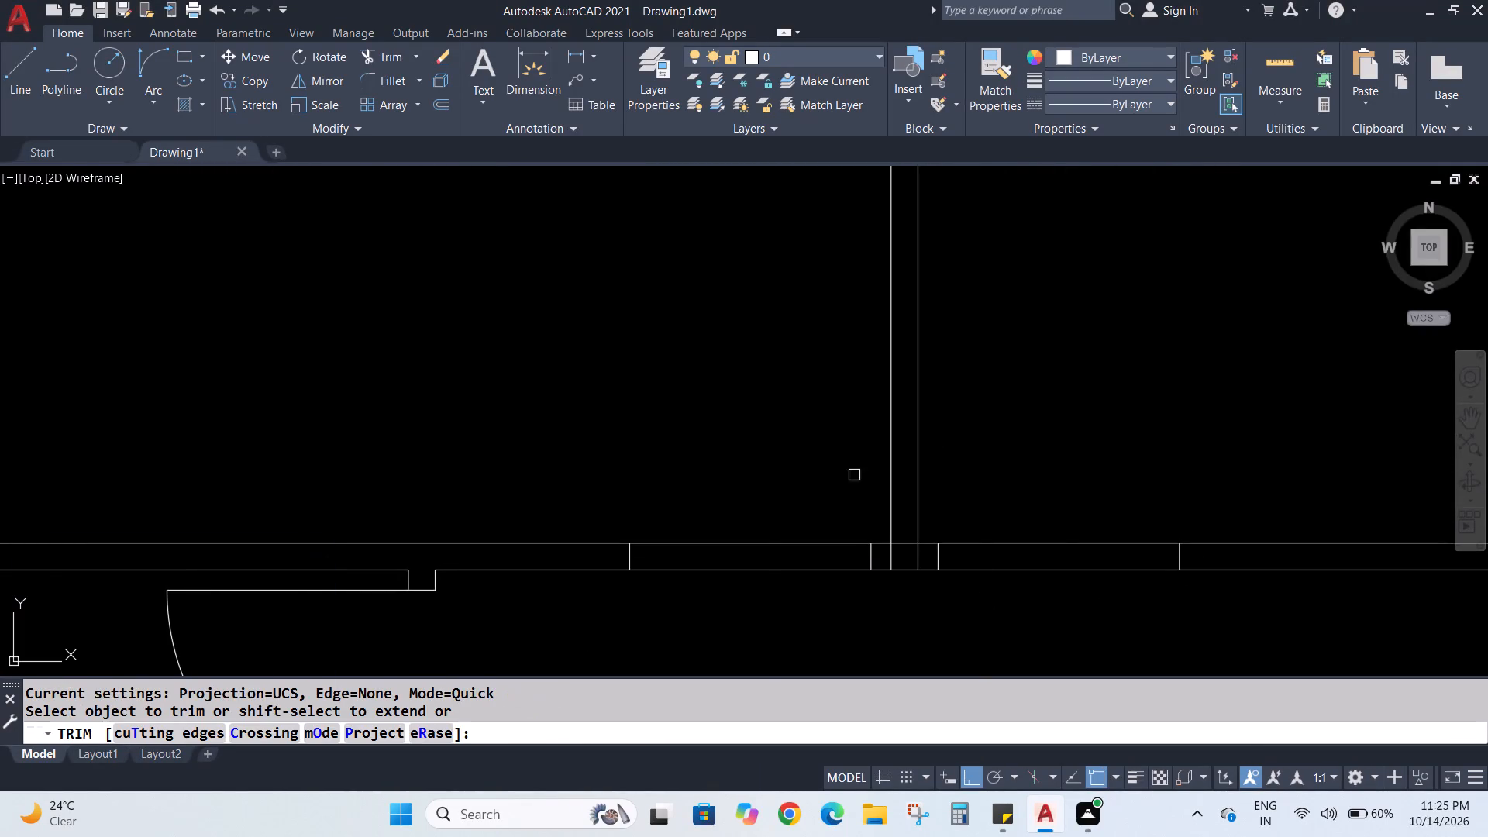
left_click_drag(811, 427, 1083, 504)
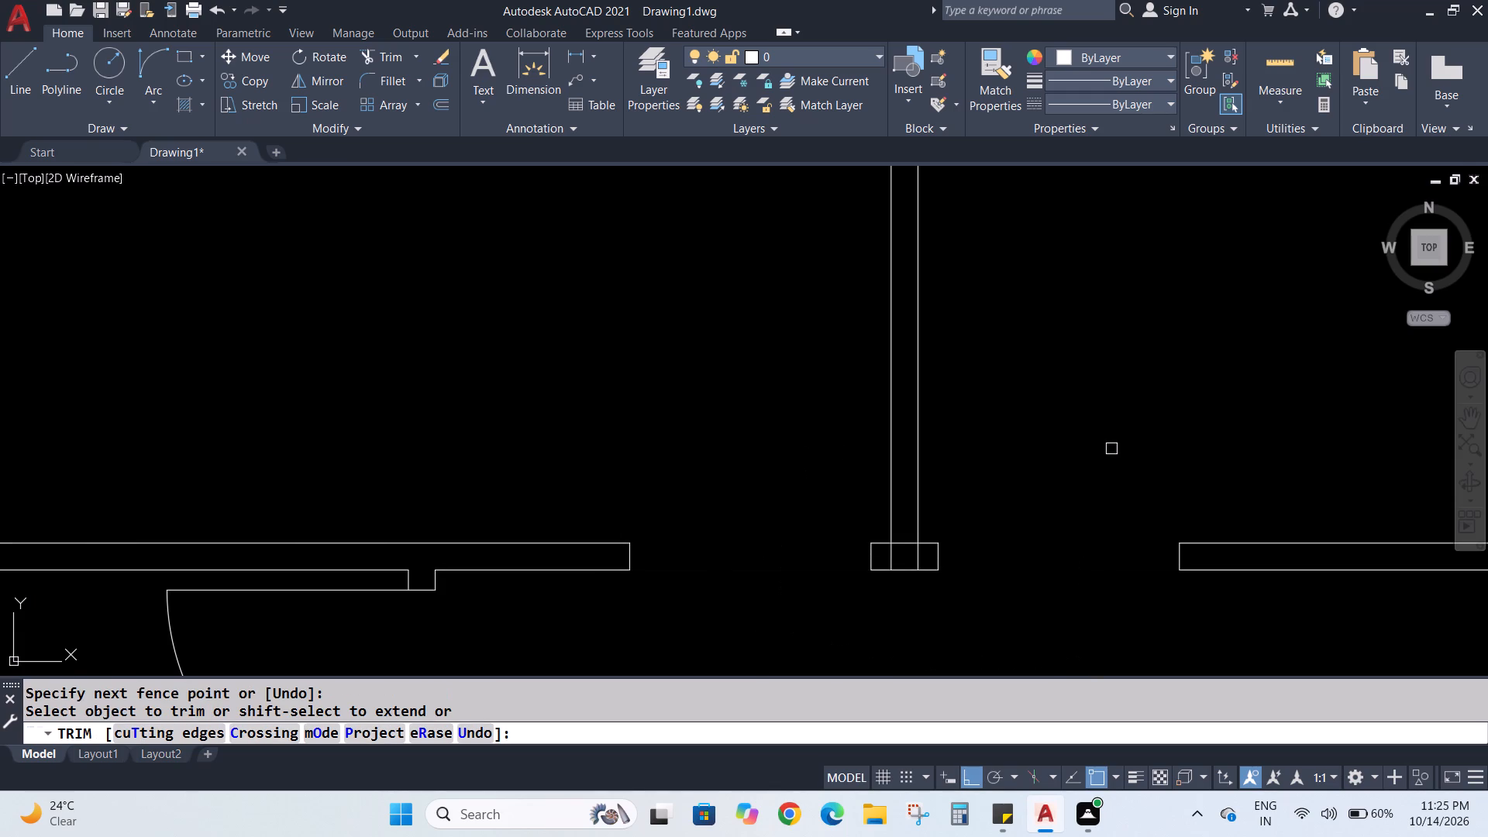
key("Escape")
key("Escape")
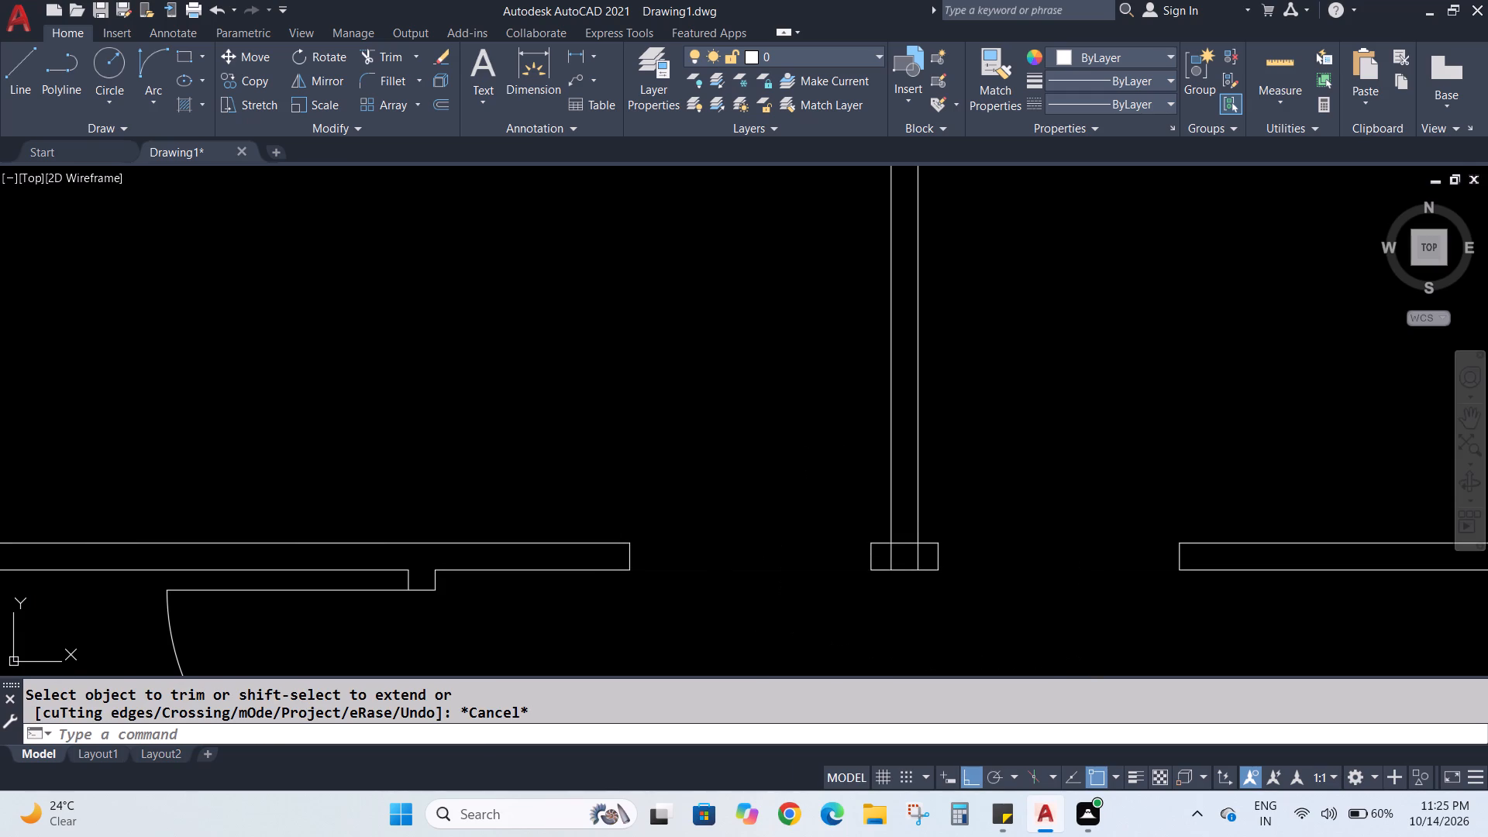
Draw a 3' vertical door leaf line upward from the top of the left doorway's jamb nearest the vertical partition.
key("l")
key("Return")
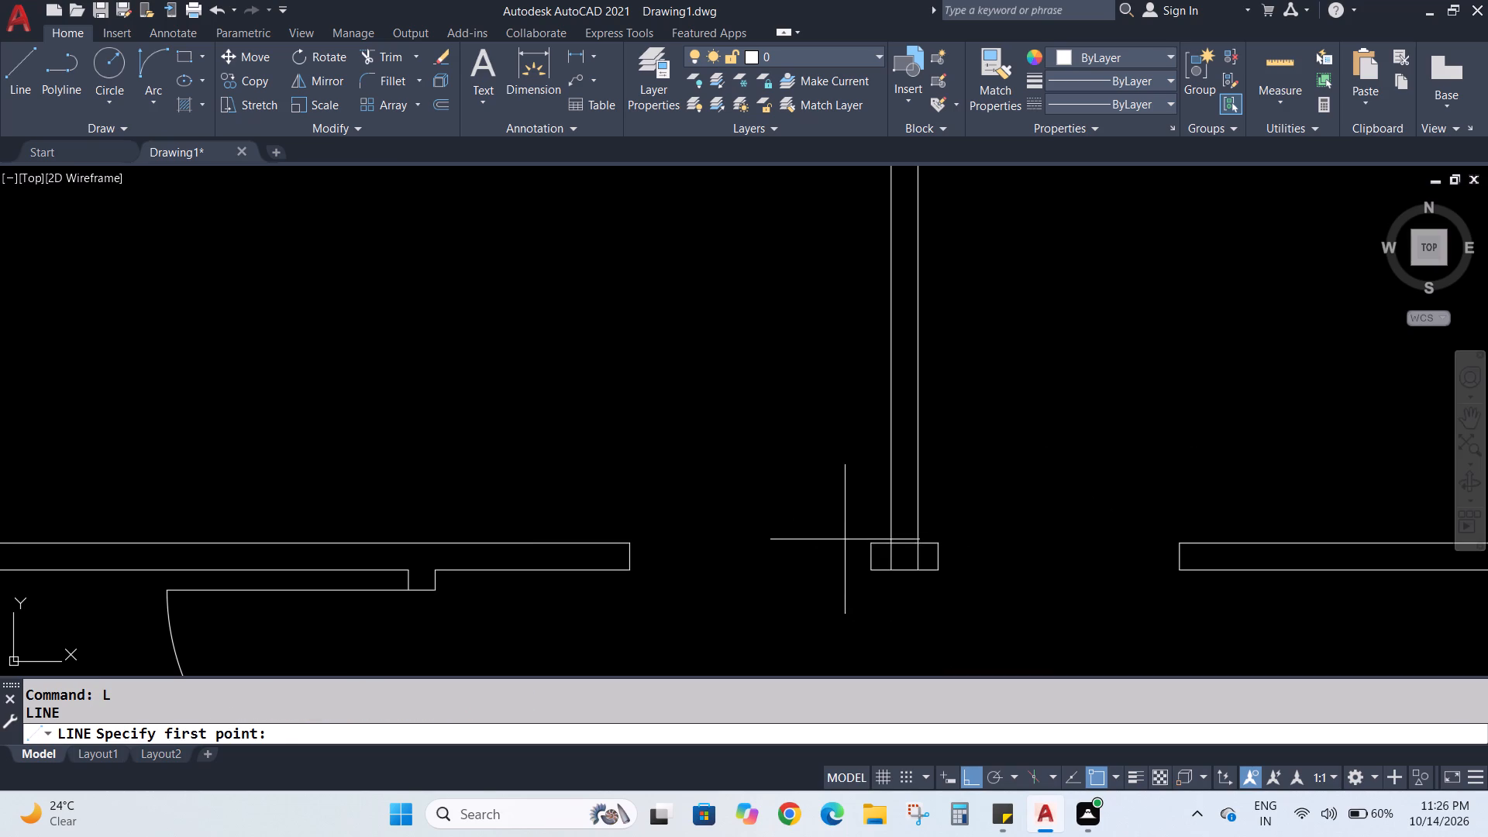
left_click(868, 542)
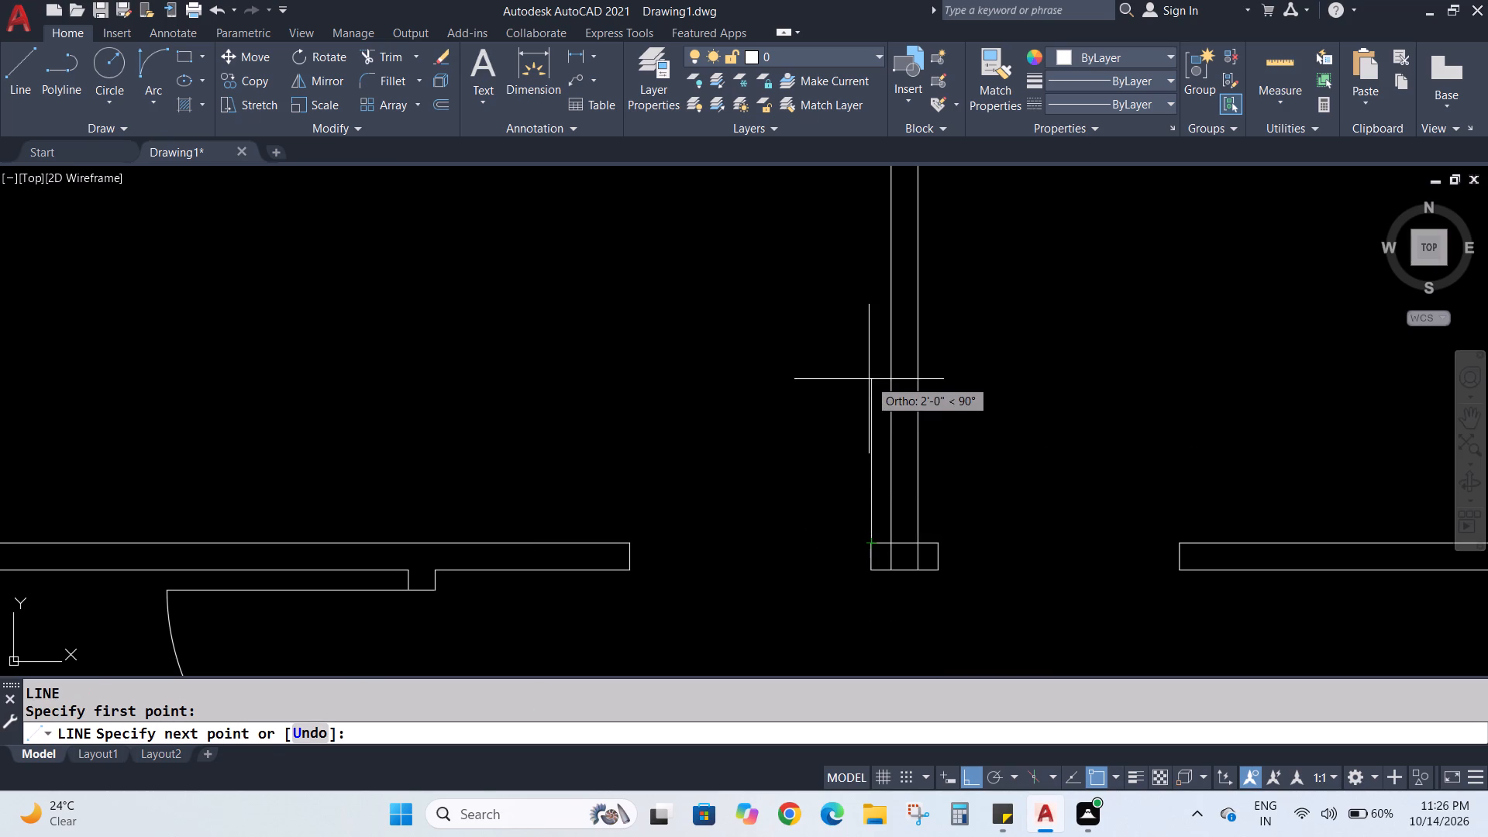
key("3")
key("apostrophe")
key("Return")
key("Escape")
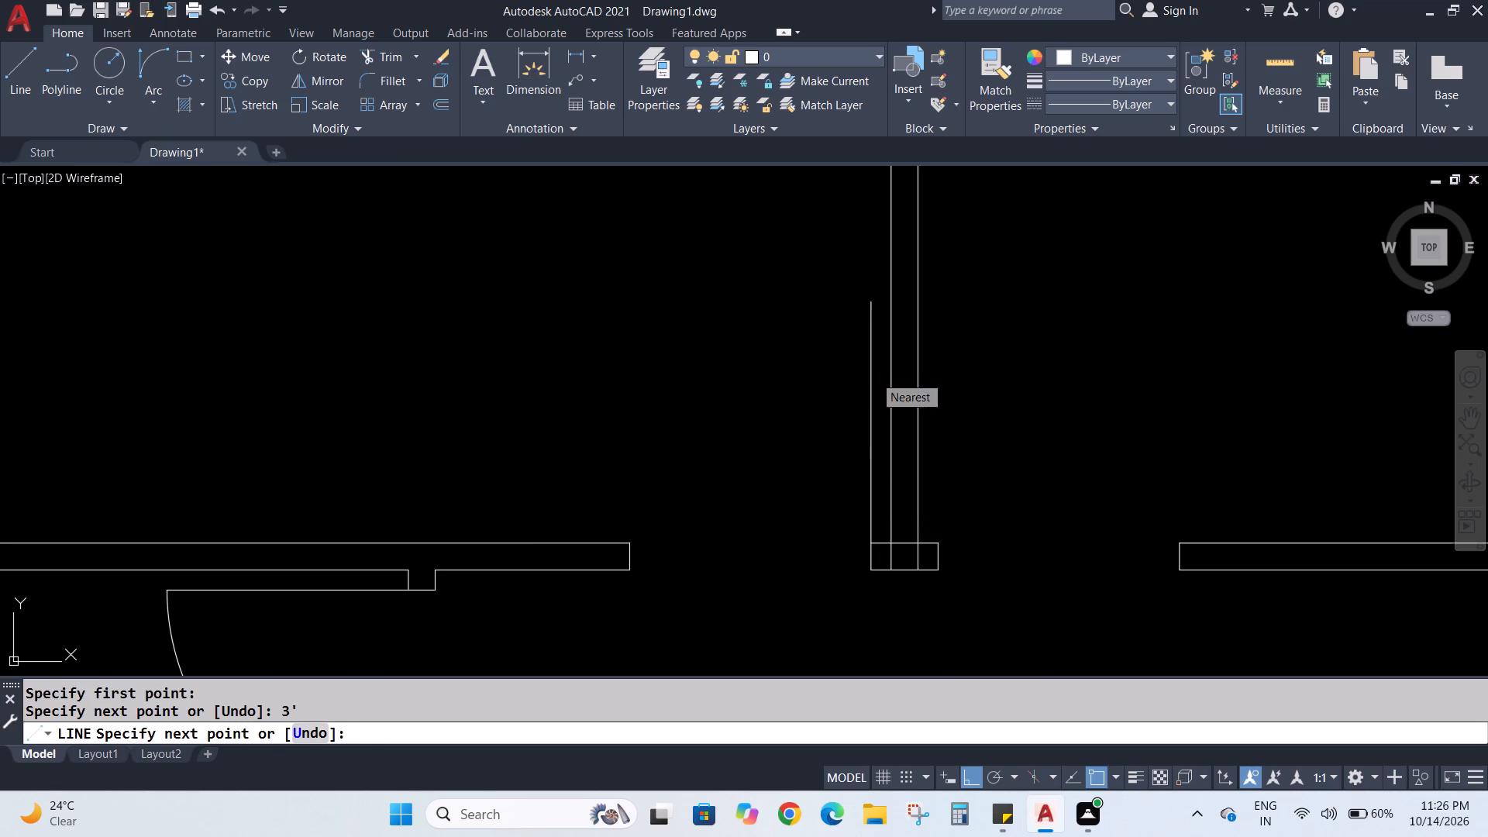
Draw a 3' vertical door leaf line upward from the top of the right doorway's jamb nearest the vertical partition.
key("l")
key("Return")
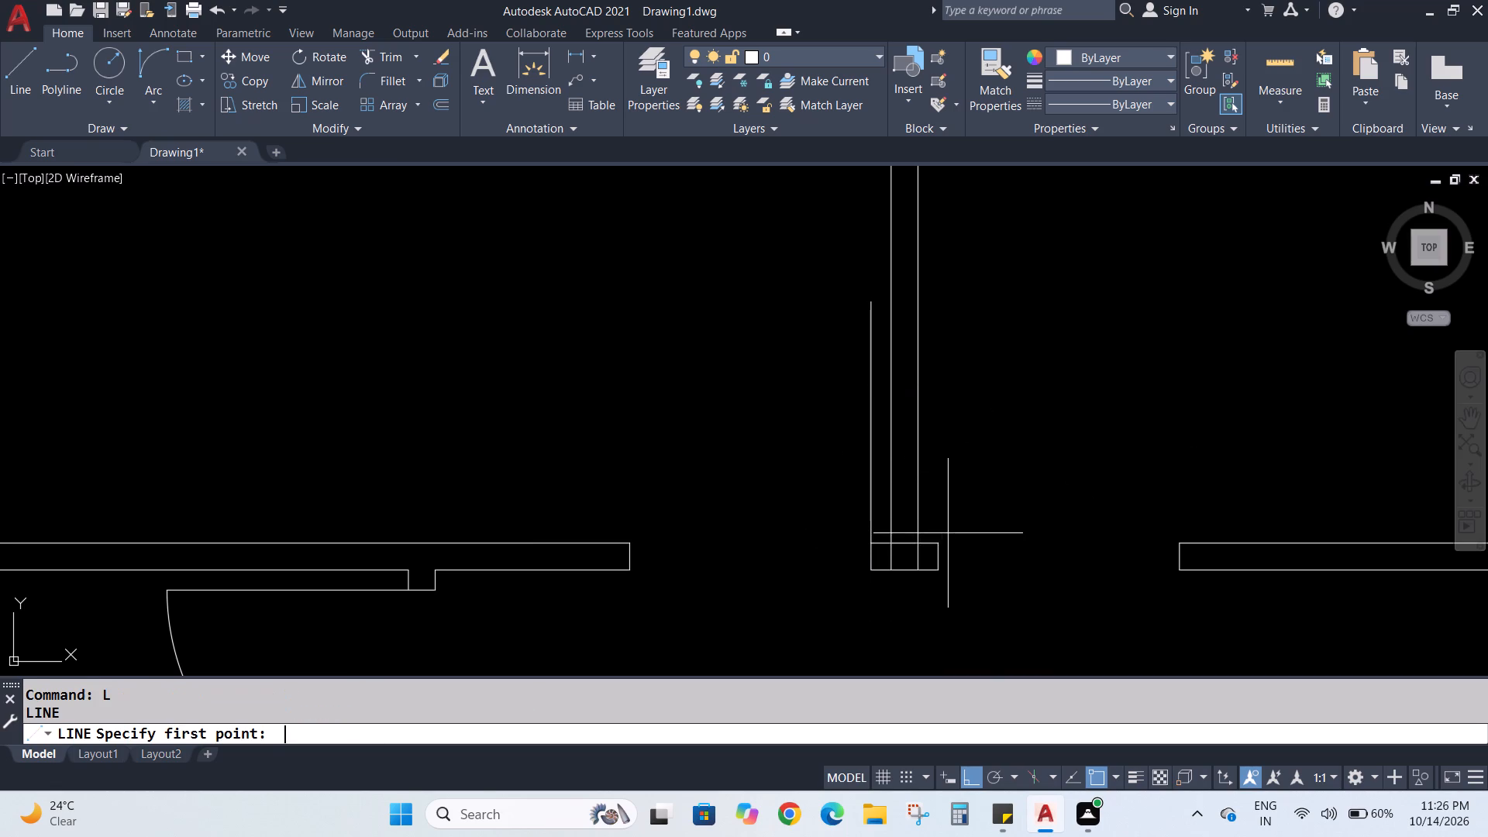
left_click(943, 542)
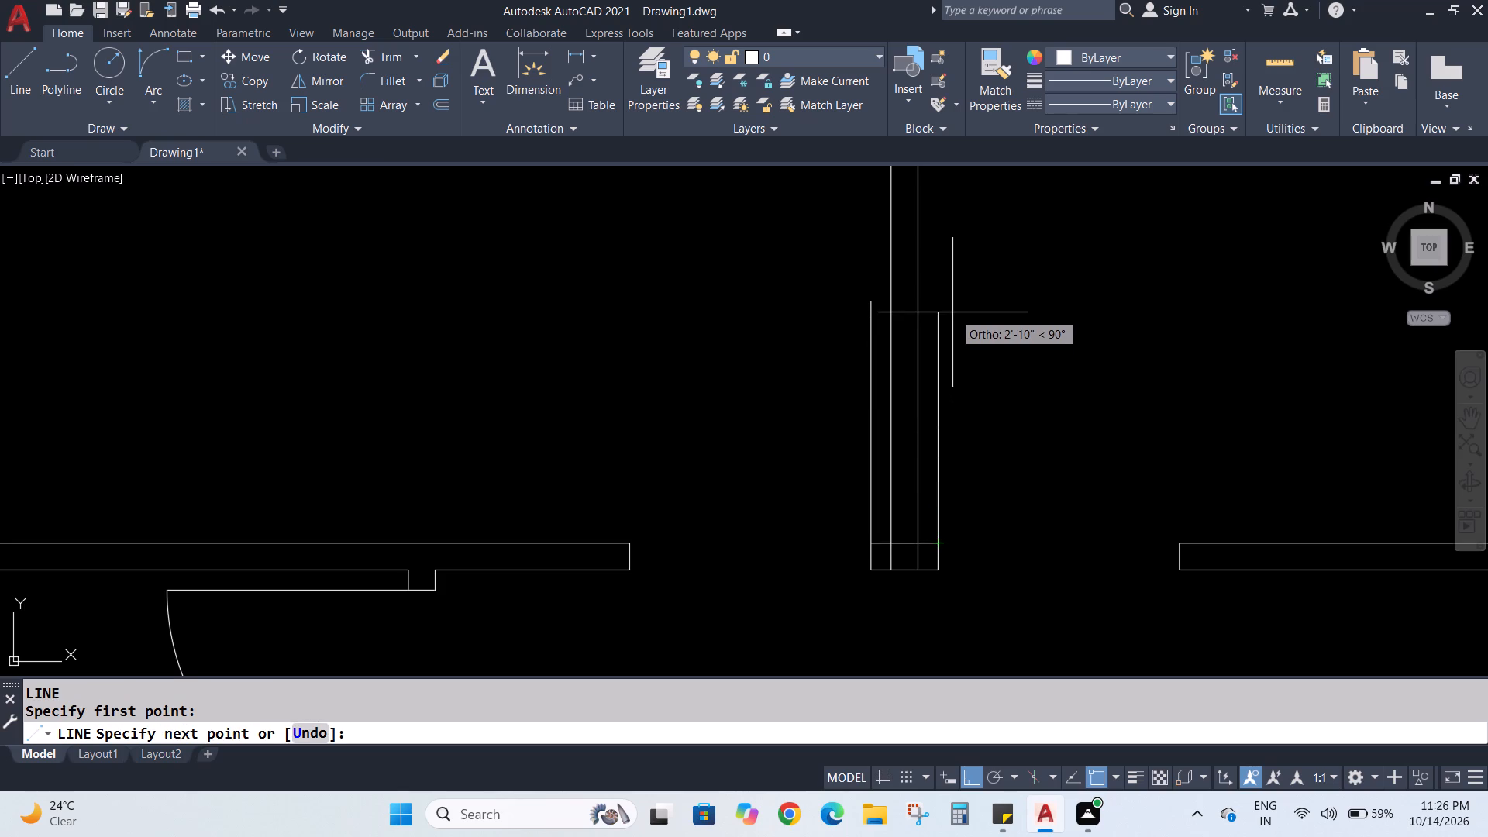
key("3")
key("apostrophe")
key("Return")
key("Escape")
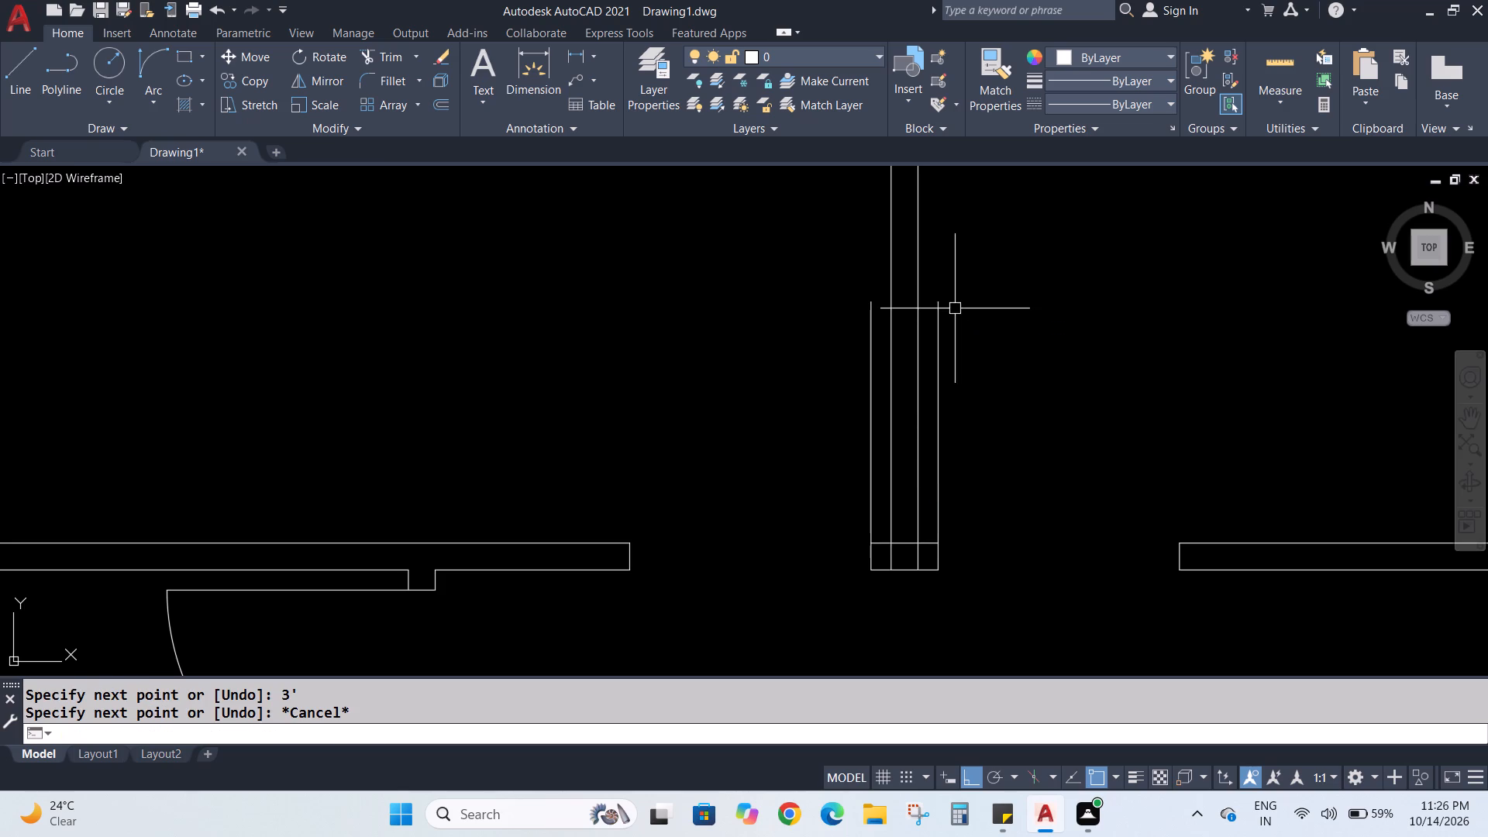
Draw the left doorway's swing arc from the top corner of its far jamb to the upper end of the door leaf.
left_click(162, 72)
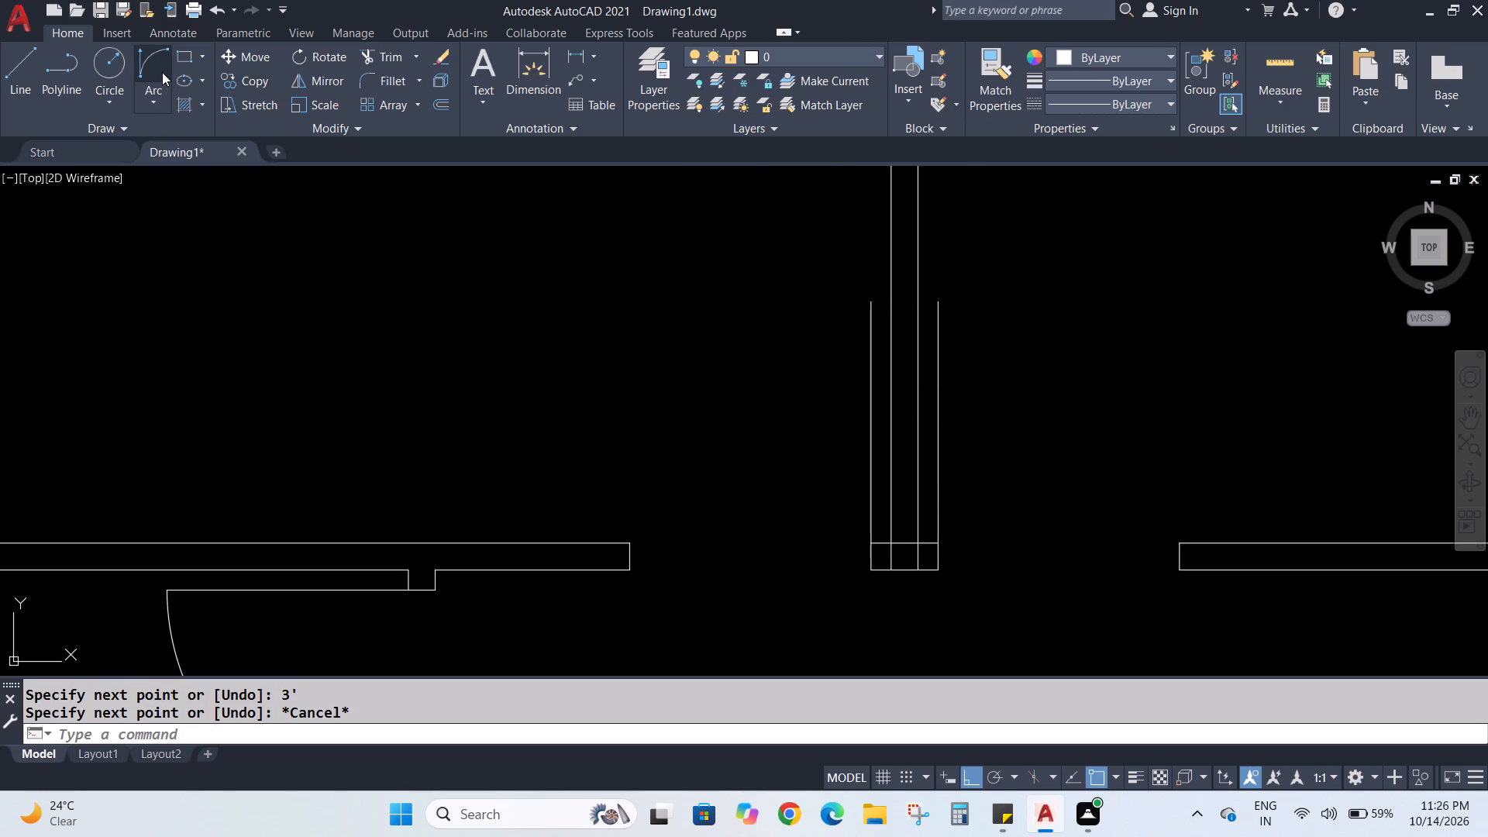
left_click(629, 544)
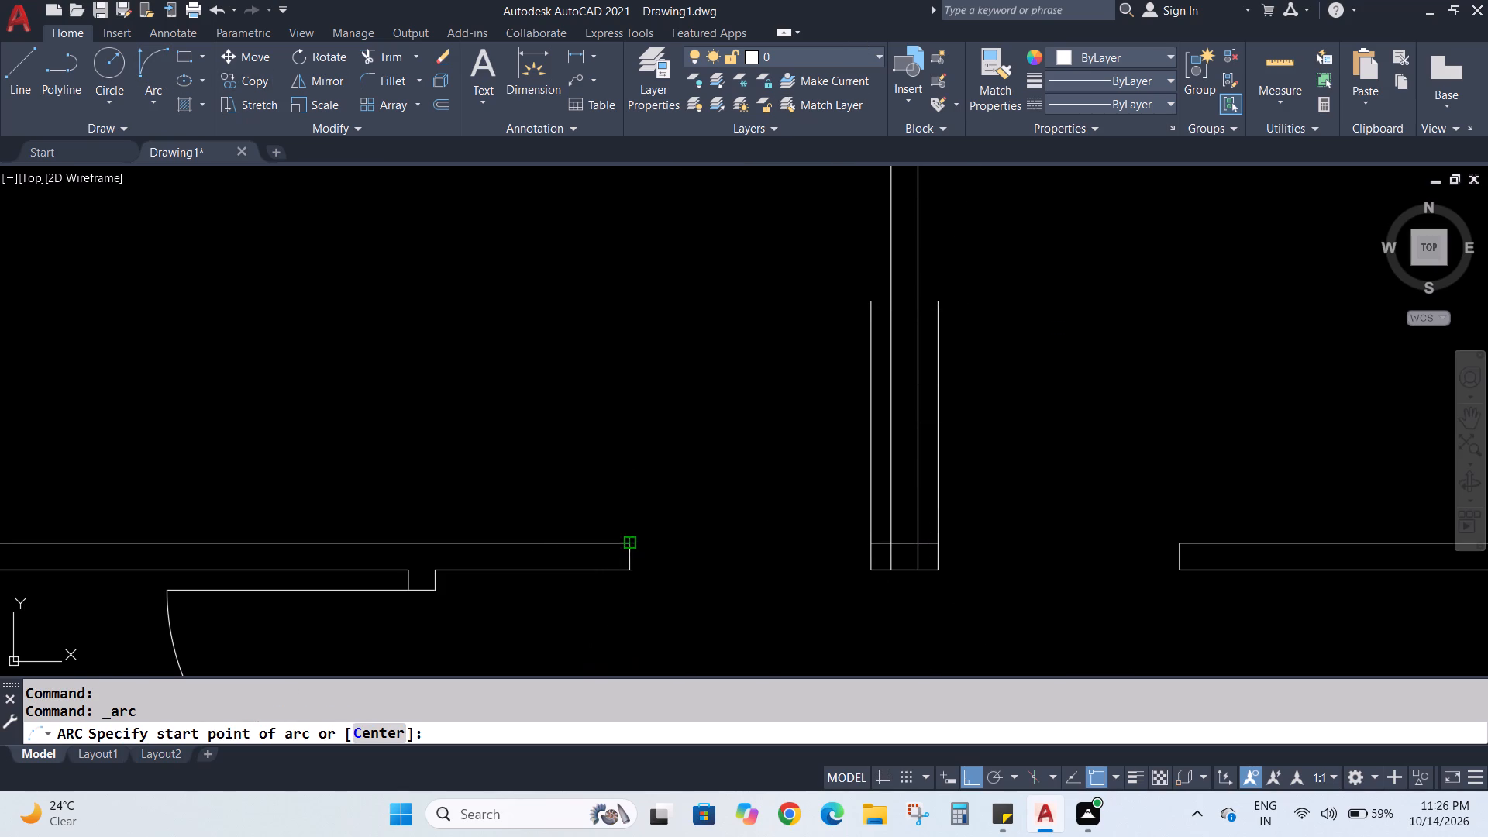
left_click(867, 310)
left_click(783, 378)
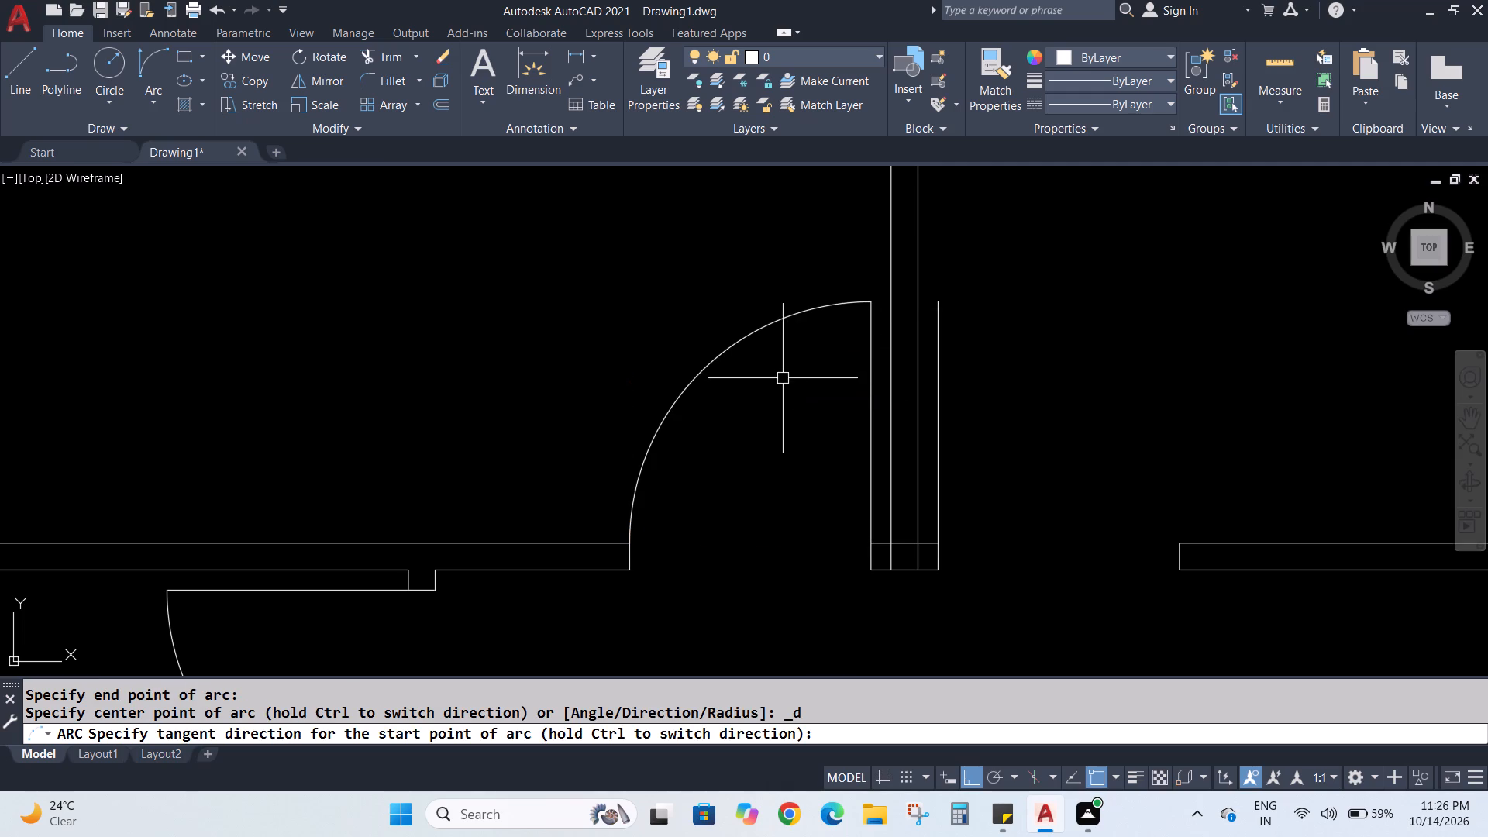
Draw the right doorway's swing arc from the top corner of its far jamb to the upper end of the door leaf.
left_click(170, 62)
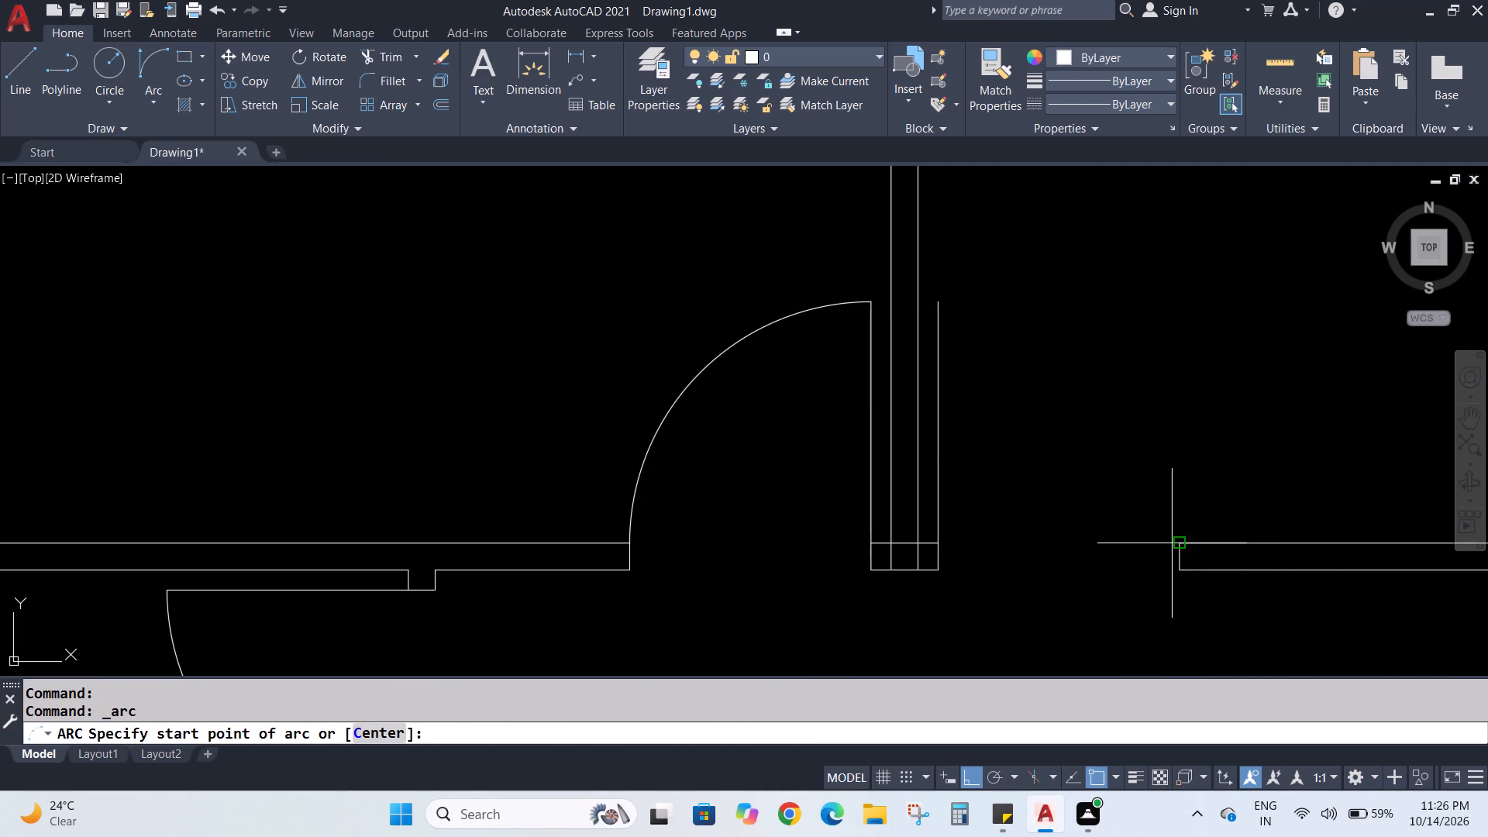
left_click(1175, 543)
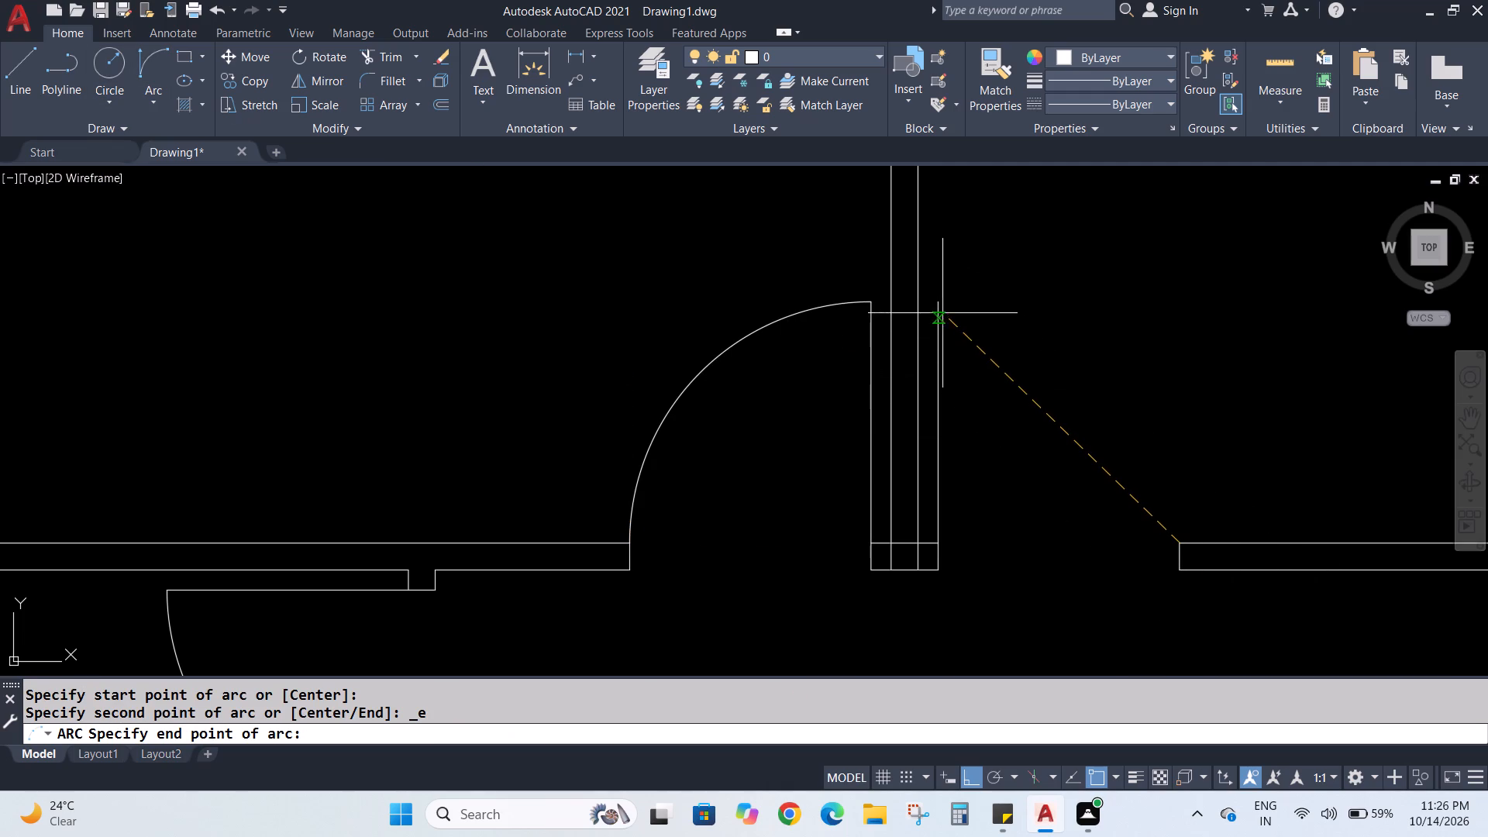
left_click(942, 301)
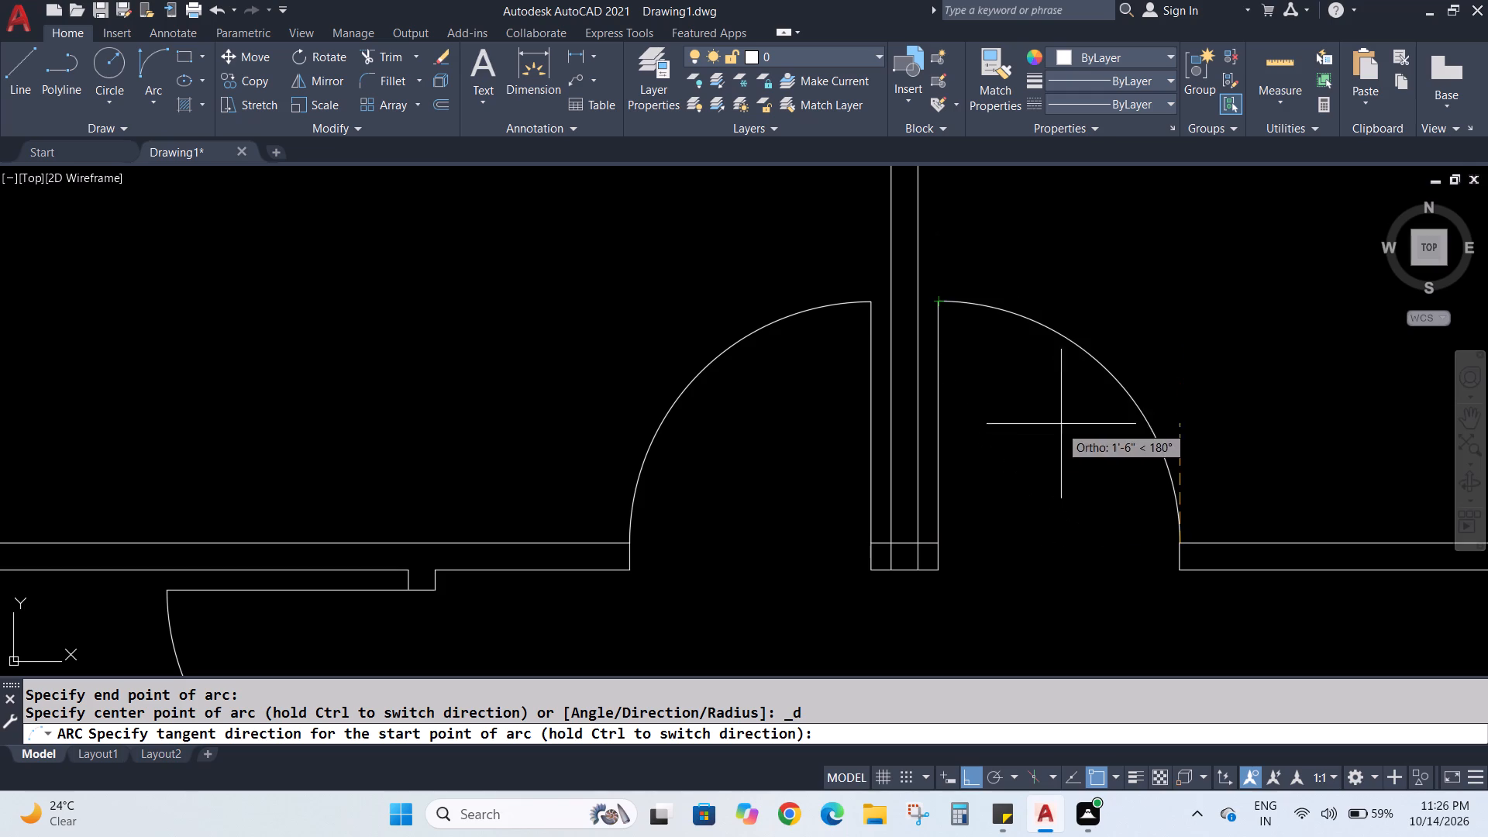
left_click(1080, 392)
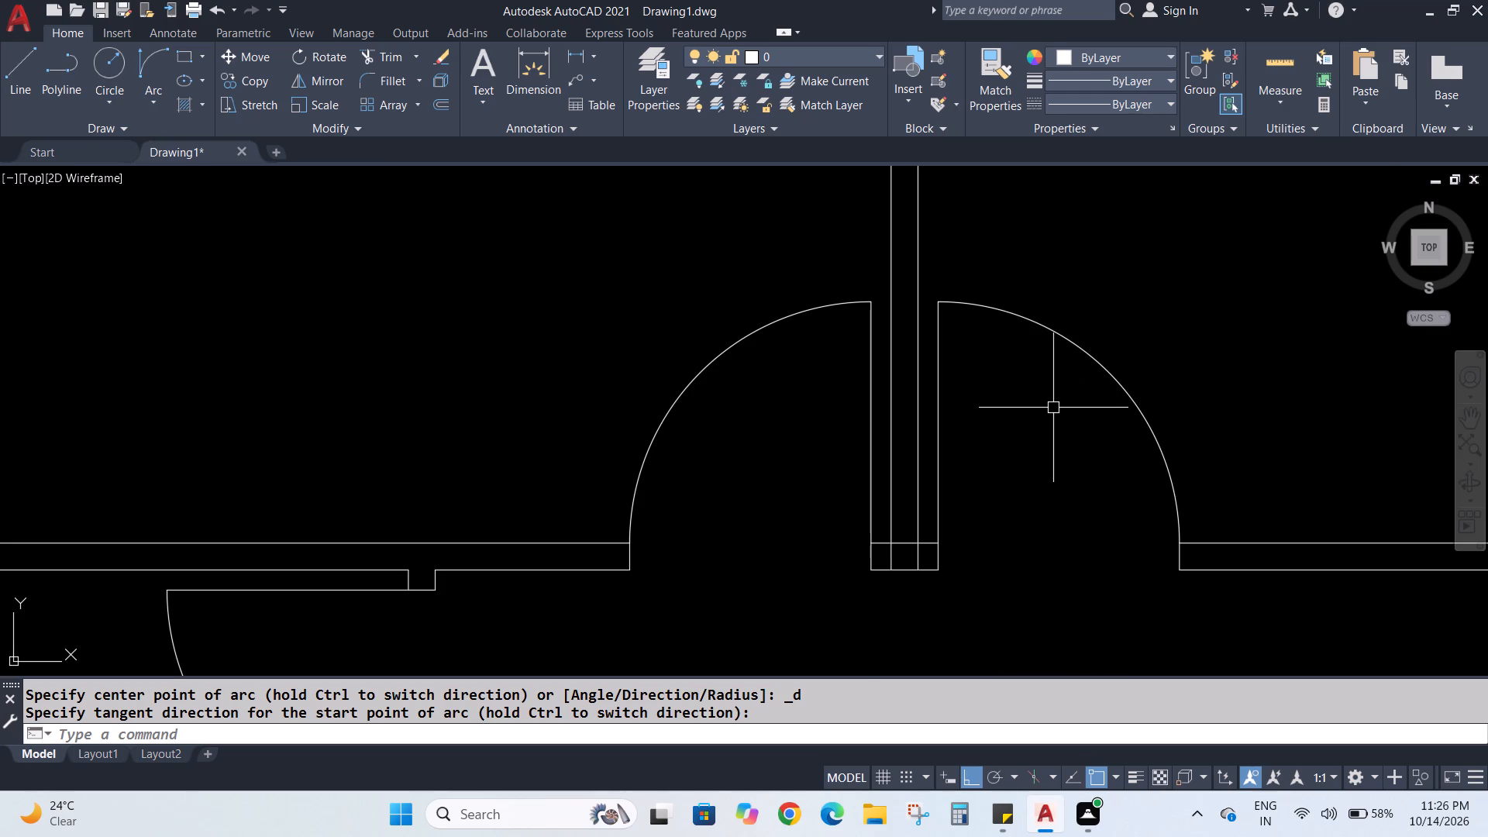
Offset the narrow right-hand room's partition line 3" into that room and trim it down to a jamb within the horizontal partition.
scroll(1053, 408, "down", 2)
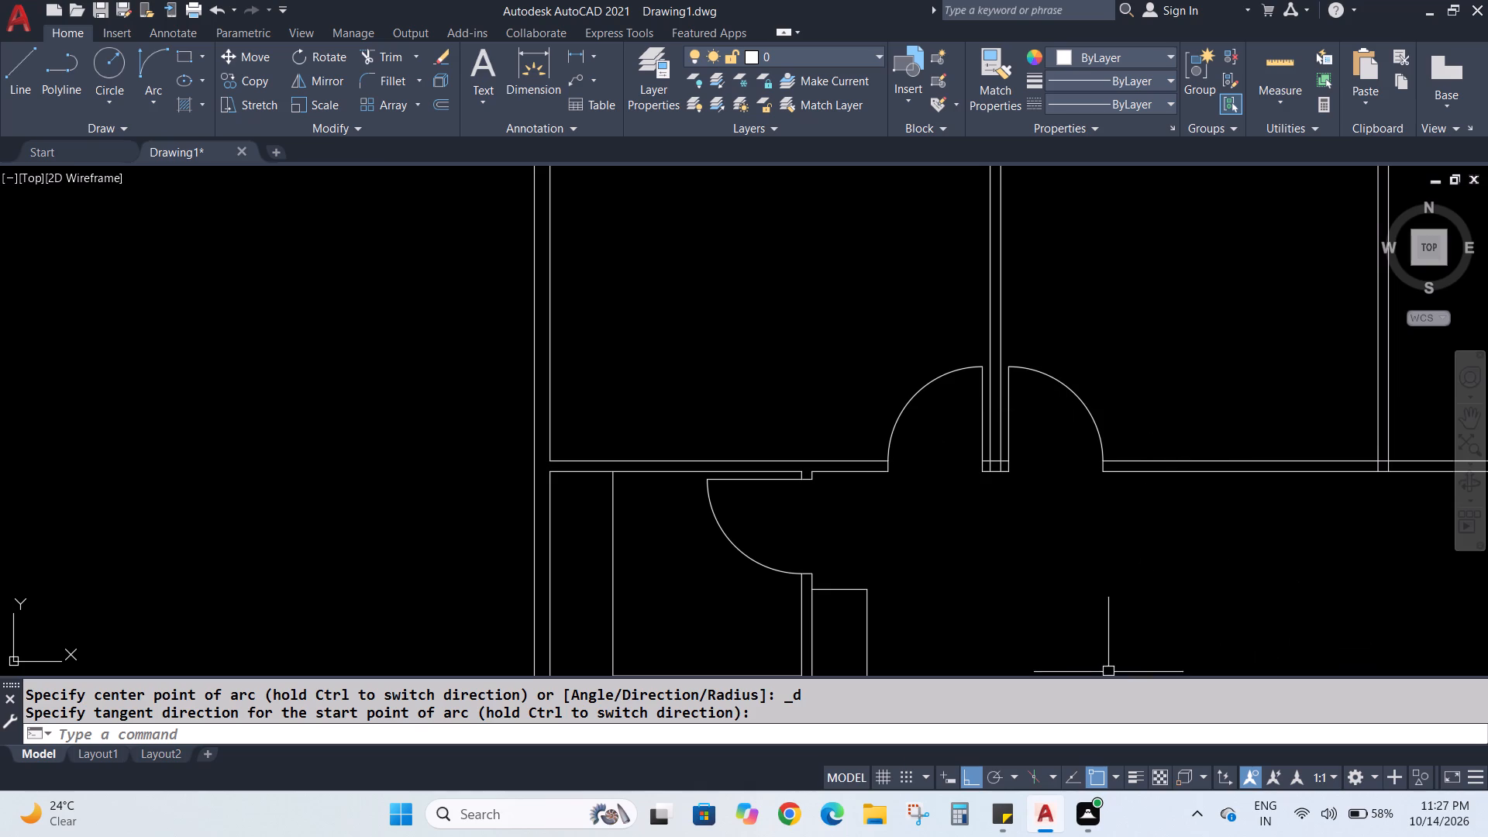
middle_click_drag(1217, 355, 818, 372)
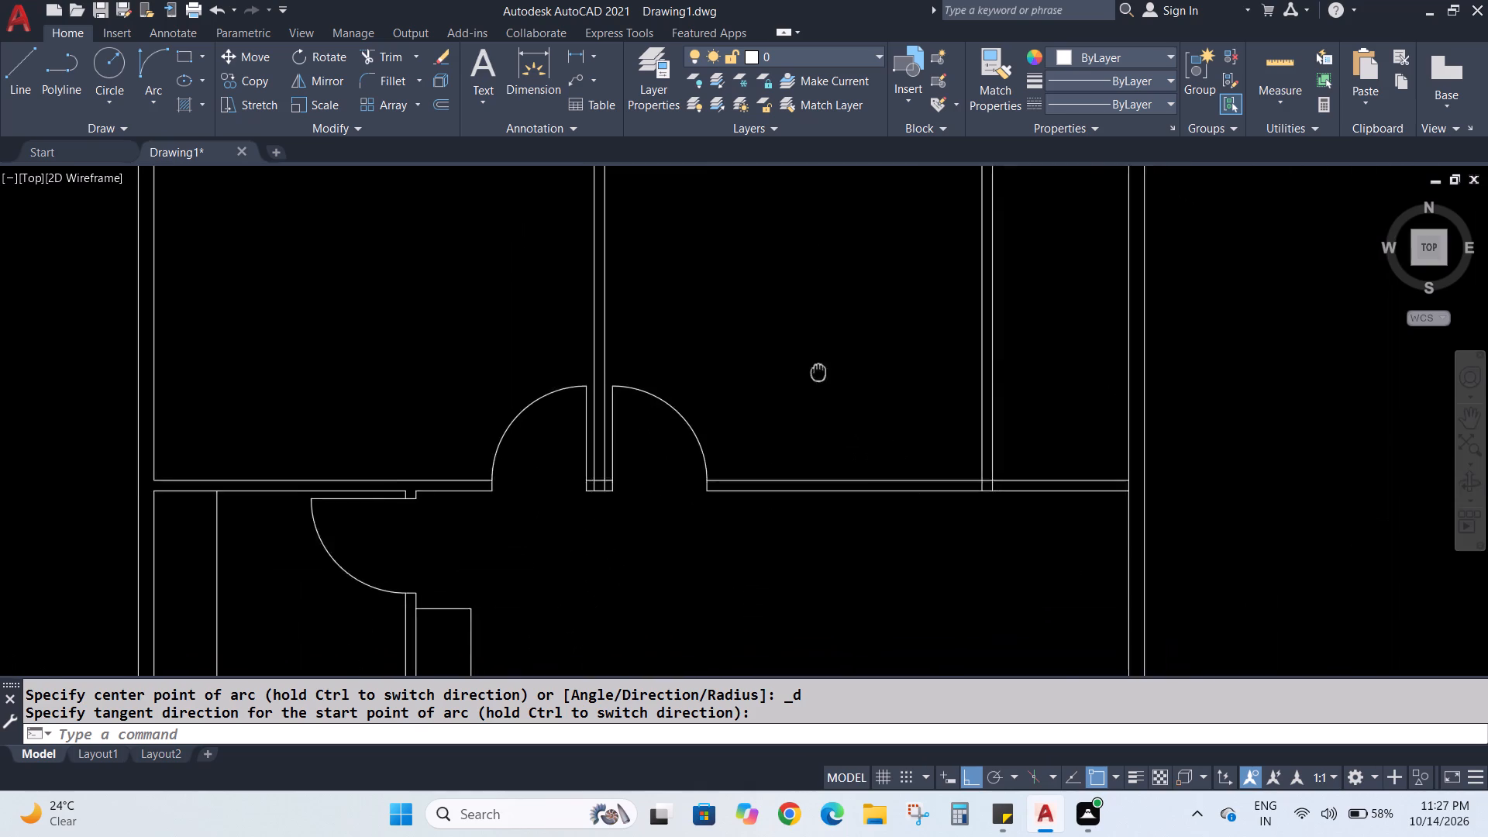
middle_click_drag(818, 372, 767, 431)
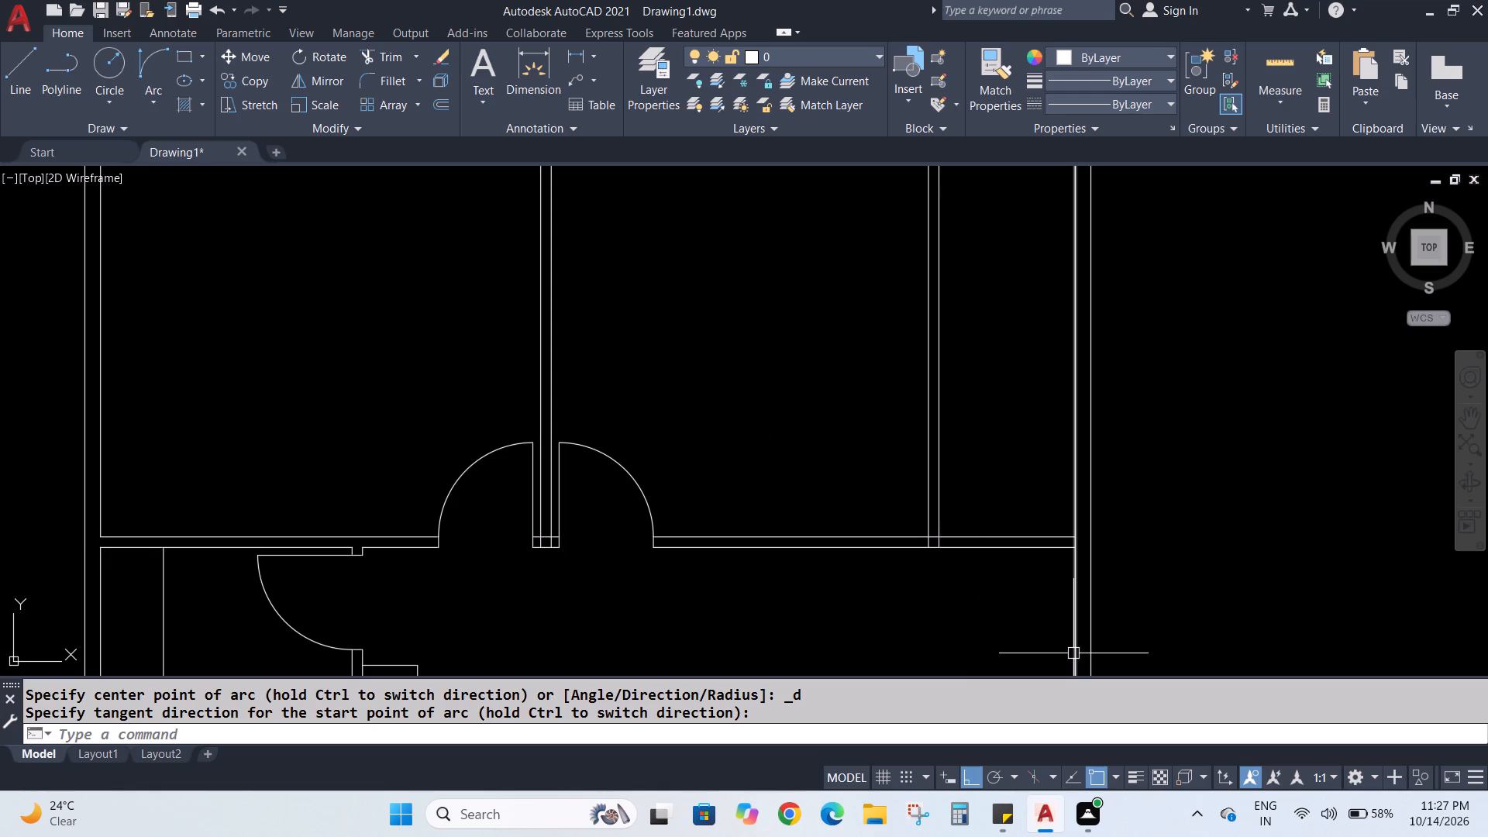
scroll(1259, 700, "up", 2)
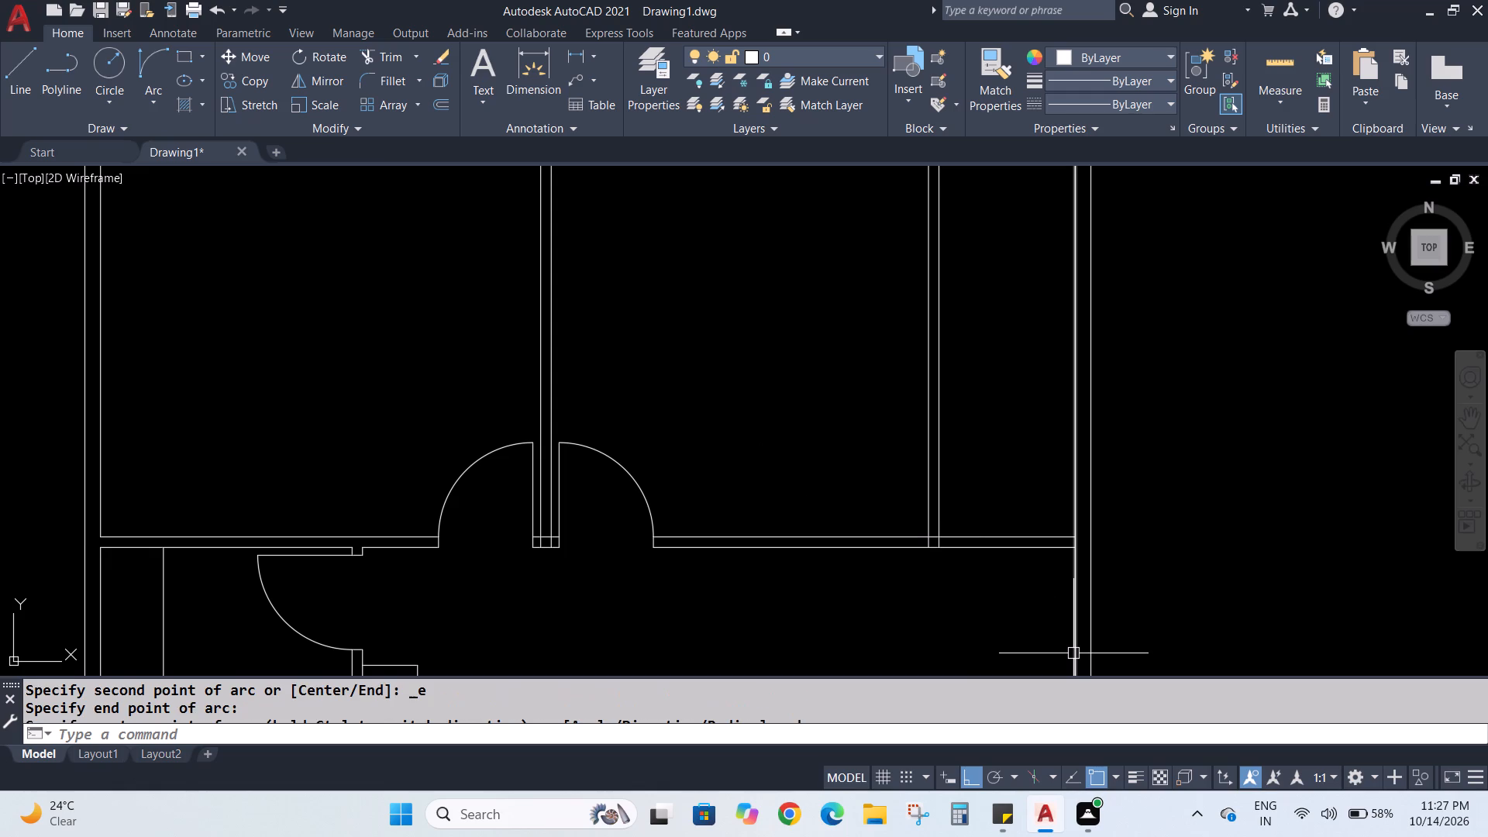
scroll(942, 548, "up", 2)
middle_click_drag(1066, 601, 831, 552)
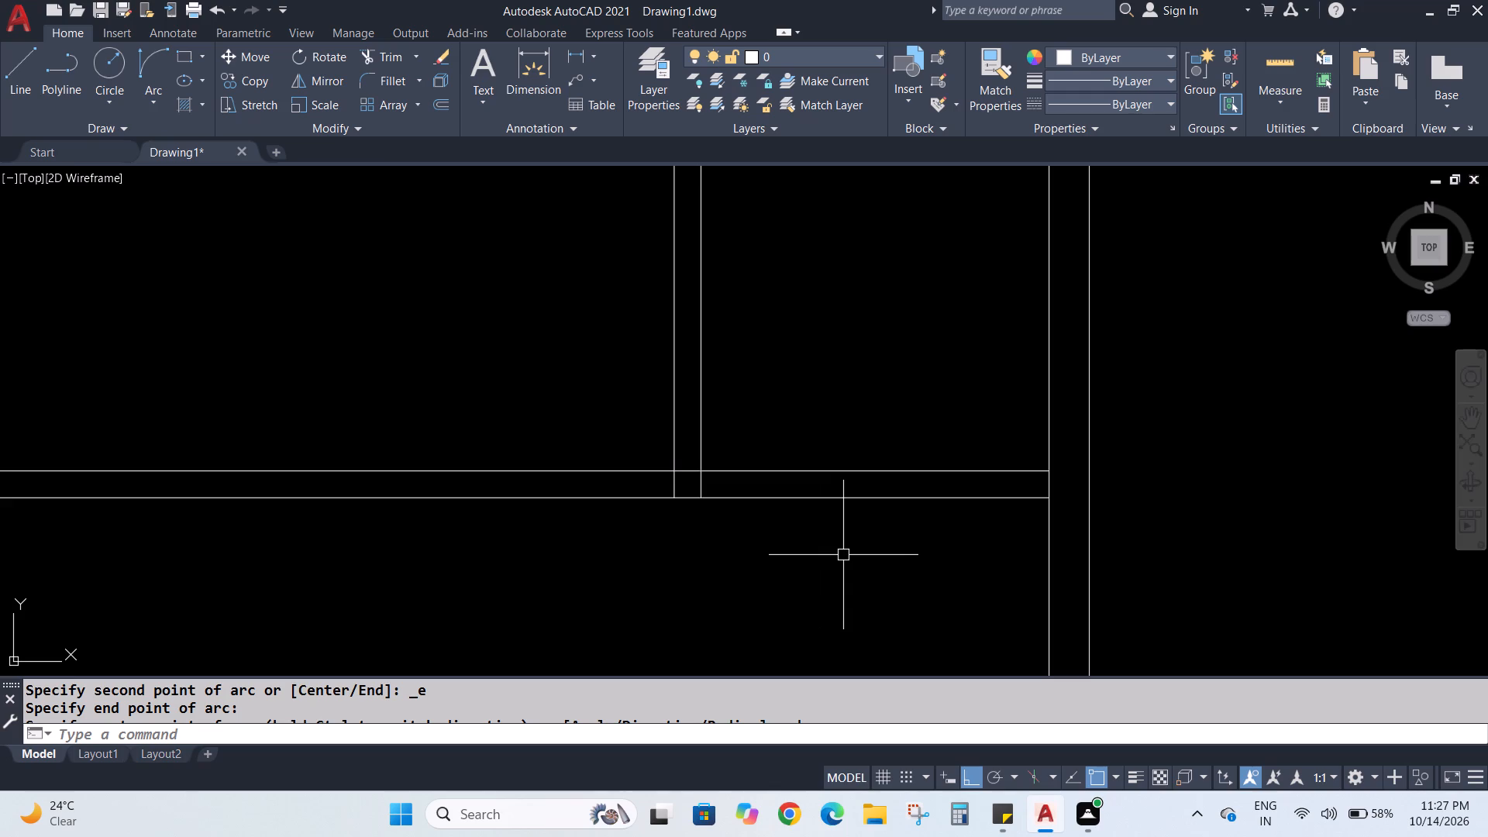
key("o")
key("Return")
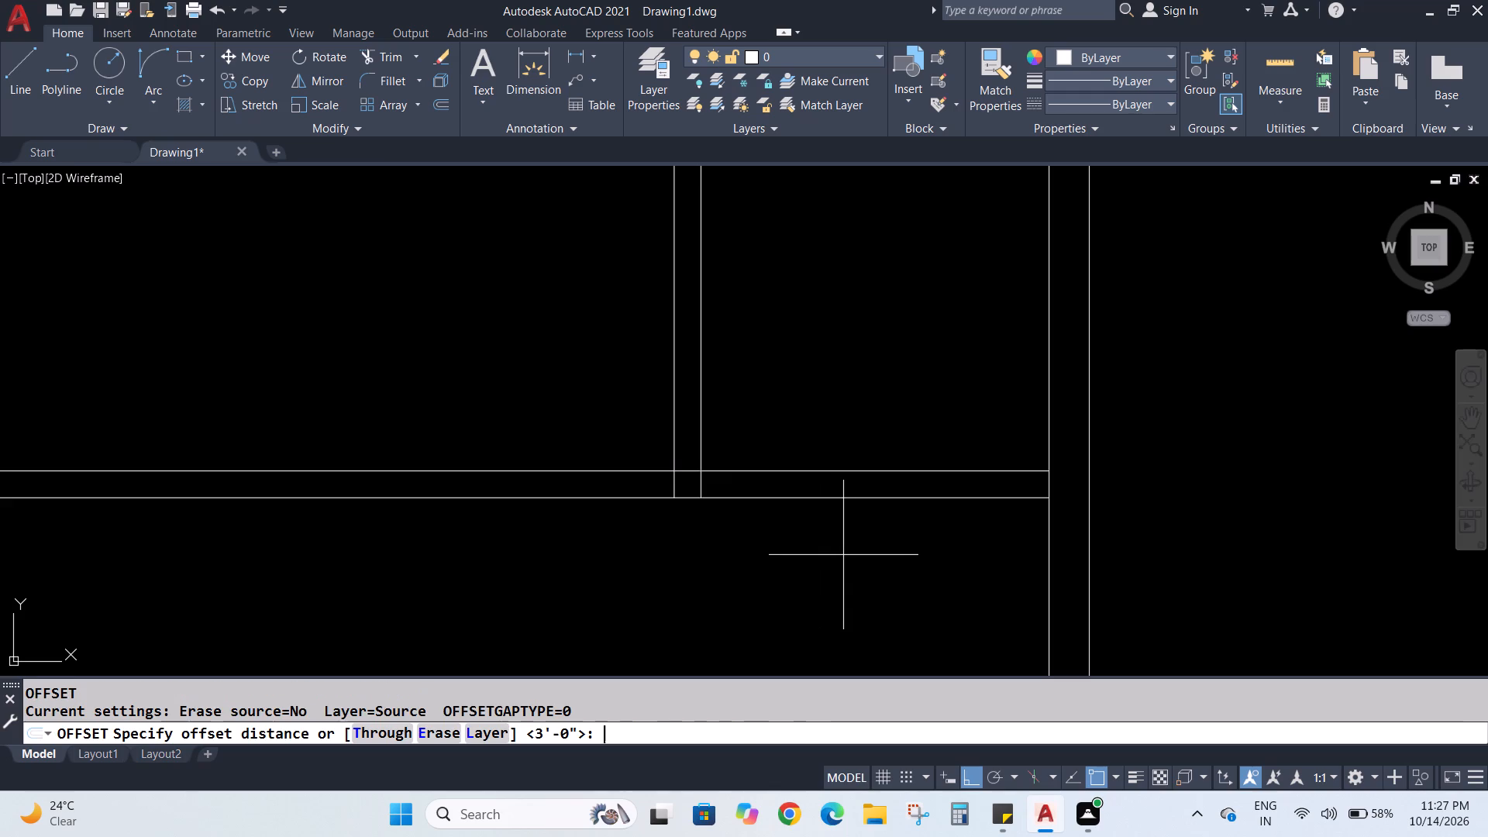
type("3\"")
key("Return")
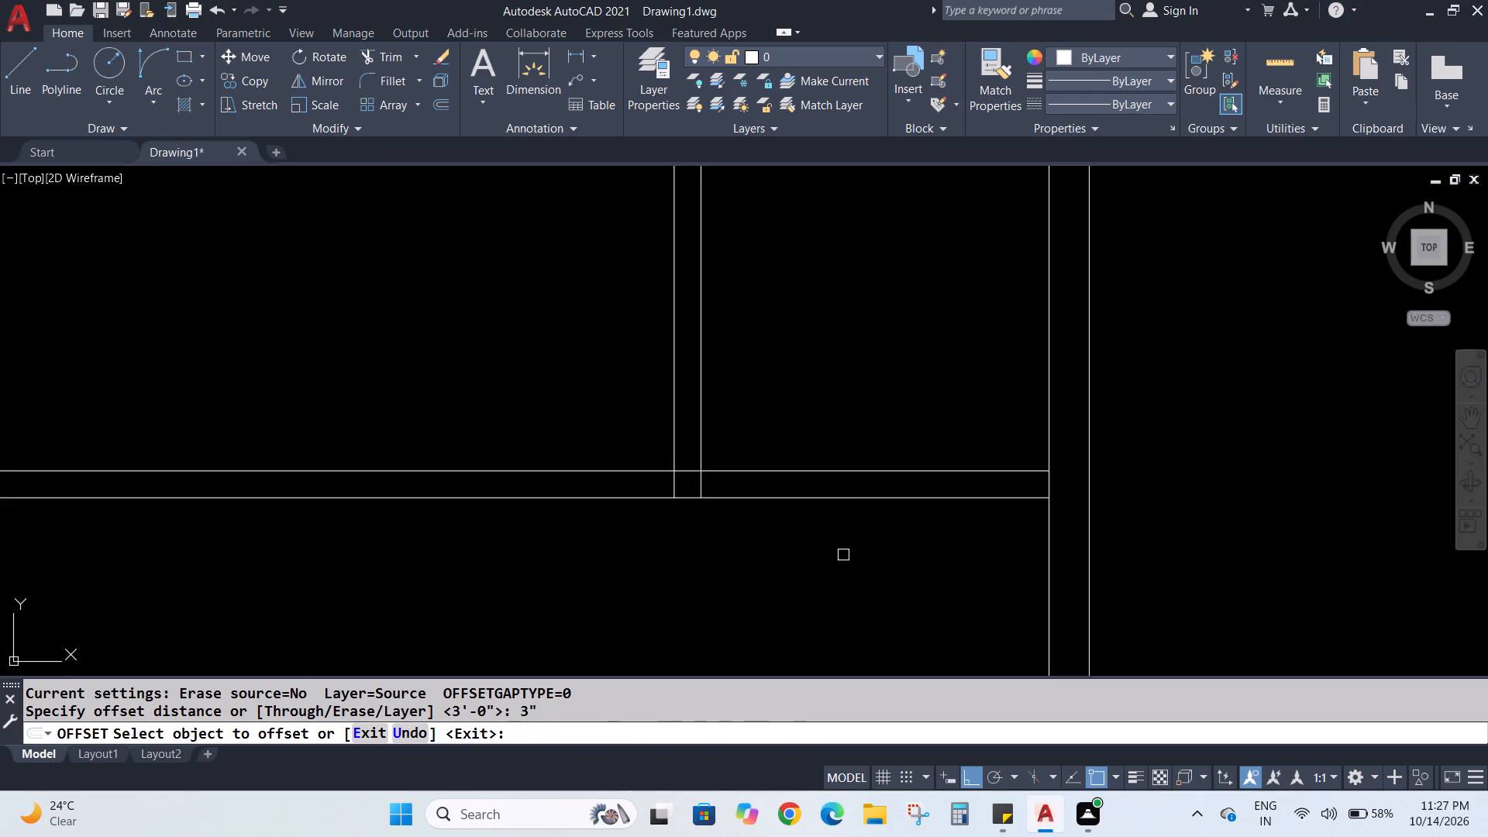
left_click(701, 429)
left_click(749, 425)
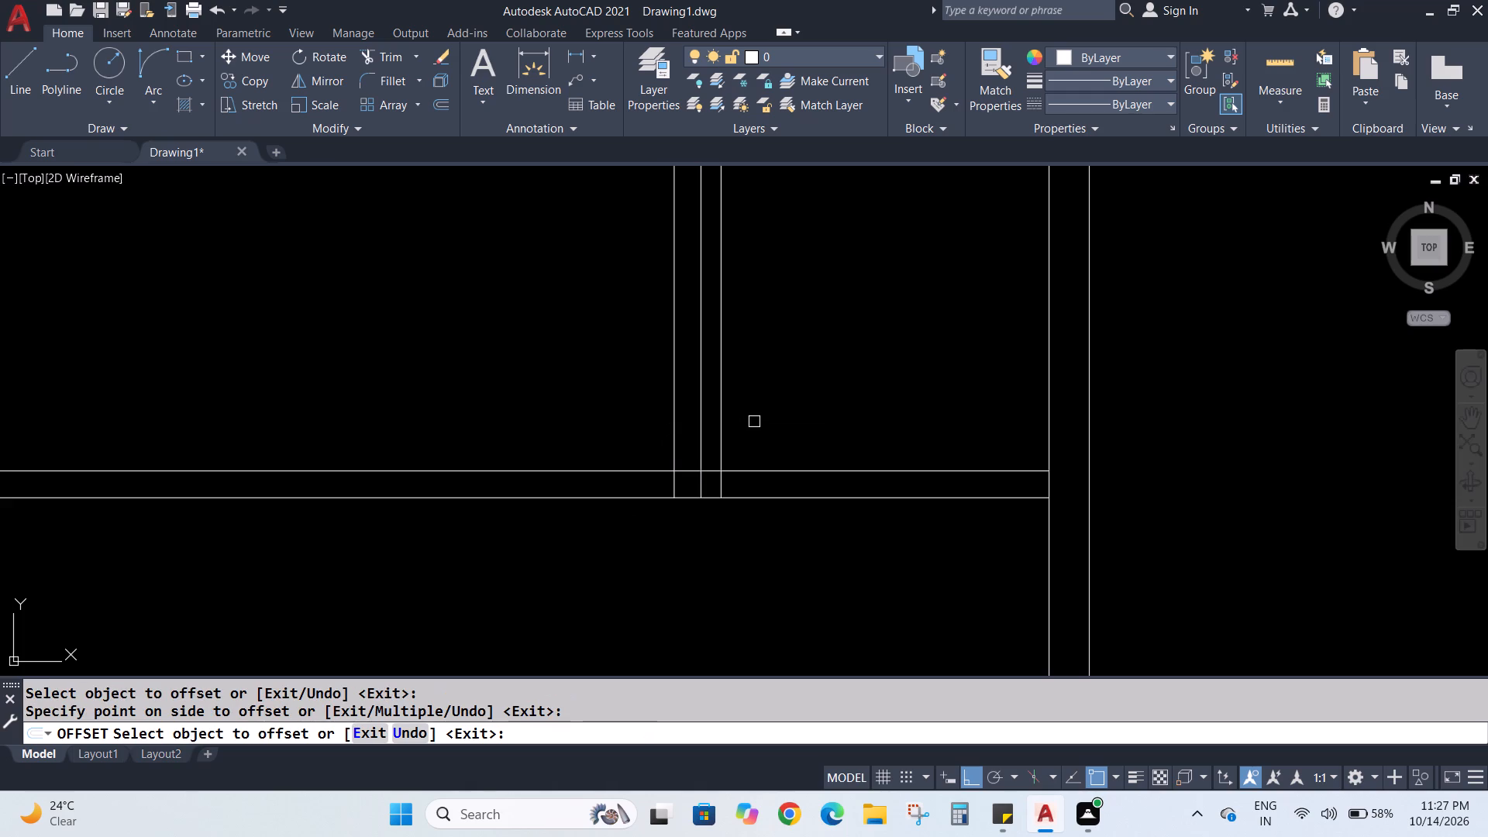
key("Escape")
key("Escape")
type("TR")
key("Return")
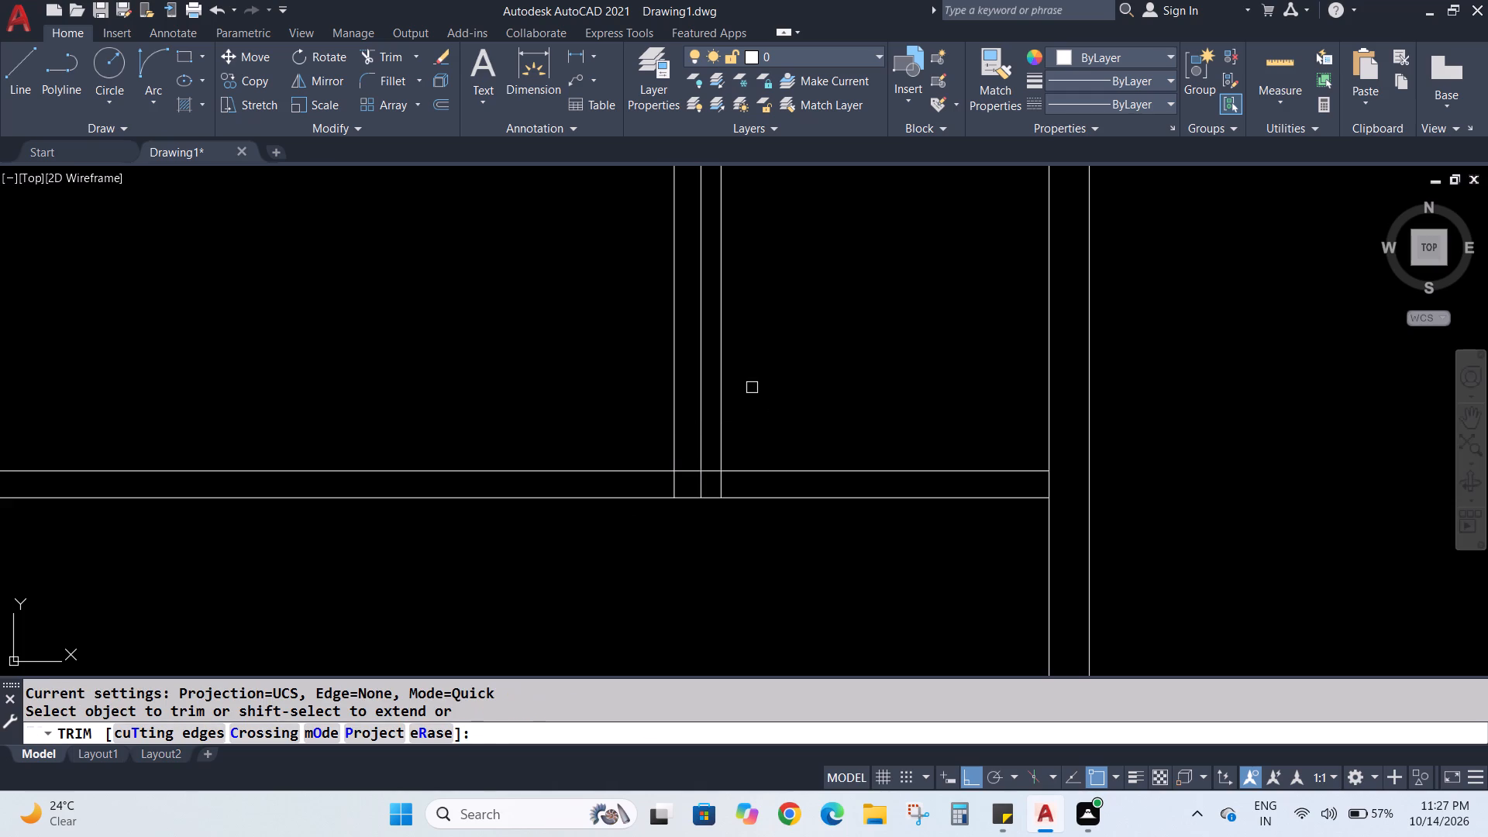
left_click(725, 395)
key("Escape")
key("Escape")
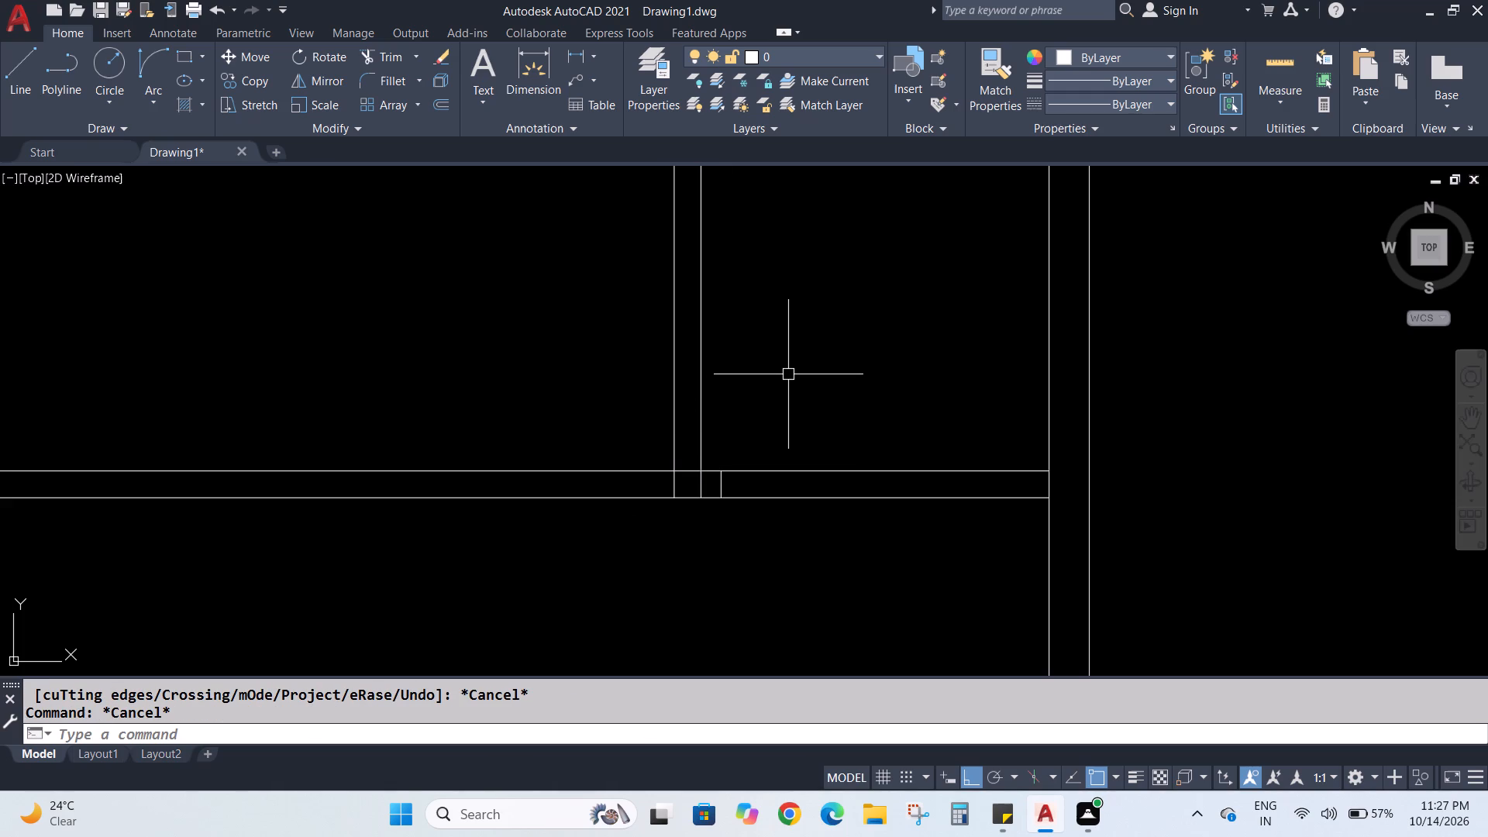
Offset the new jamb 2'6" toward the exterior wall and trim the horizontal partition's lines between the jambs to open a doorway.
key("o")
key("Return")
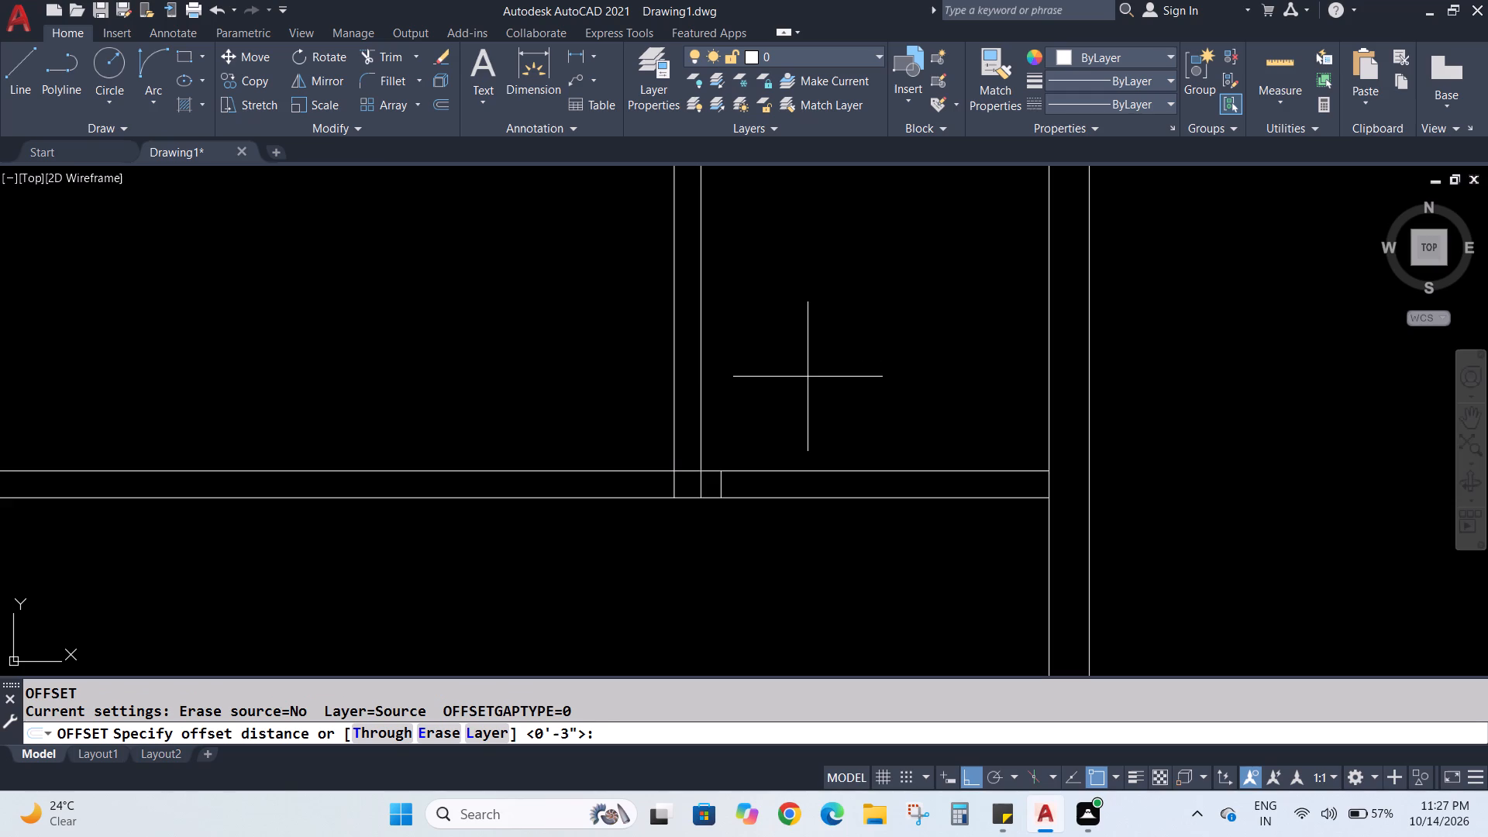
type("2'6\"")
key("Return")
left_click(720, 484)
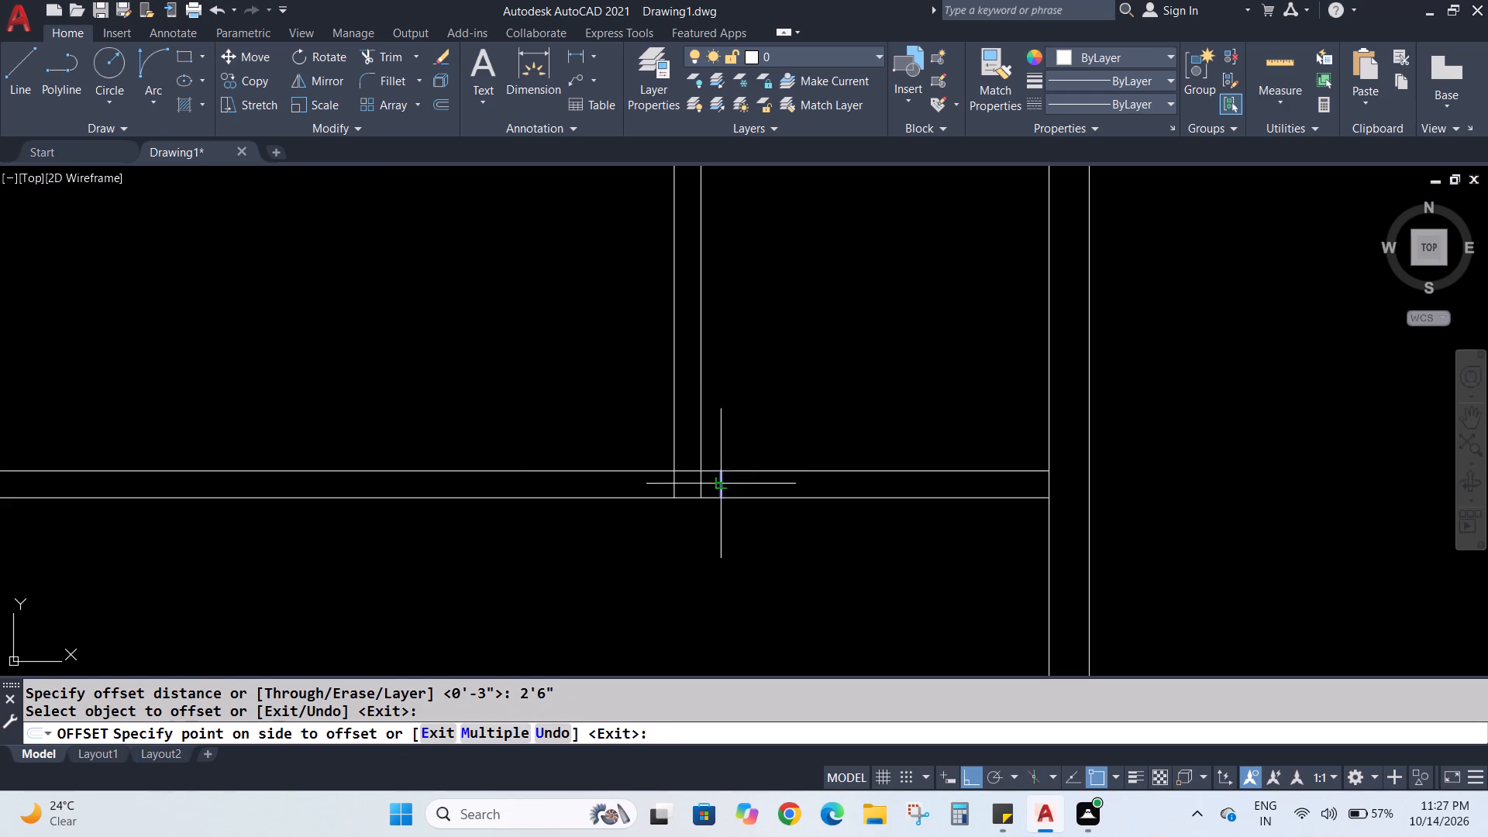
left_click(877, 489)
key("Escape")
key("Escape")
type("TR")
key("Return")
left_click_drag(889, 429, 783, 540)
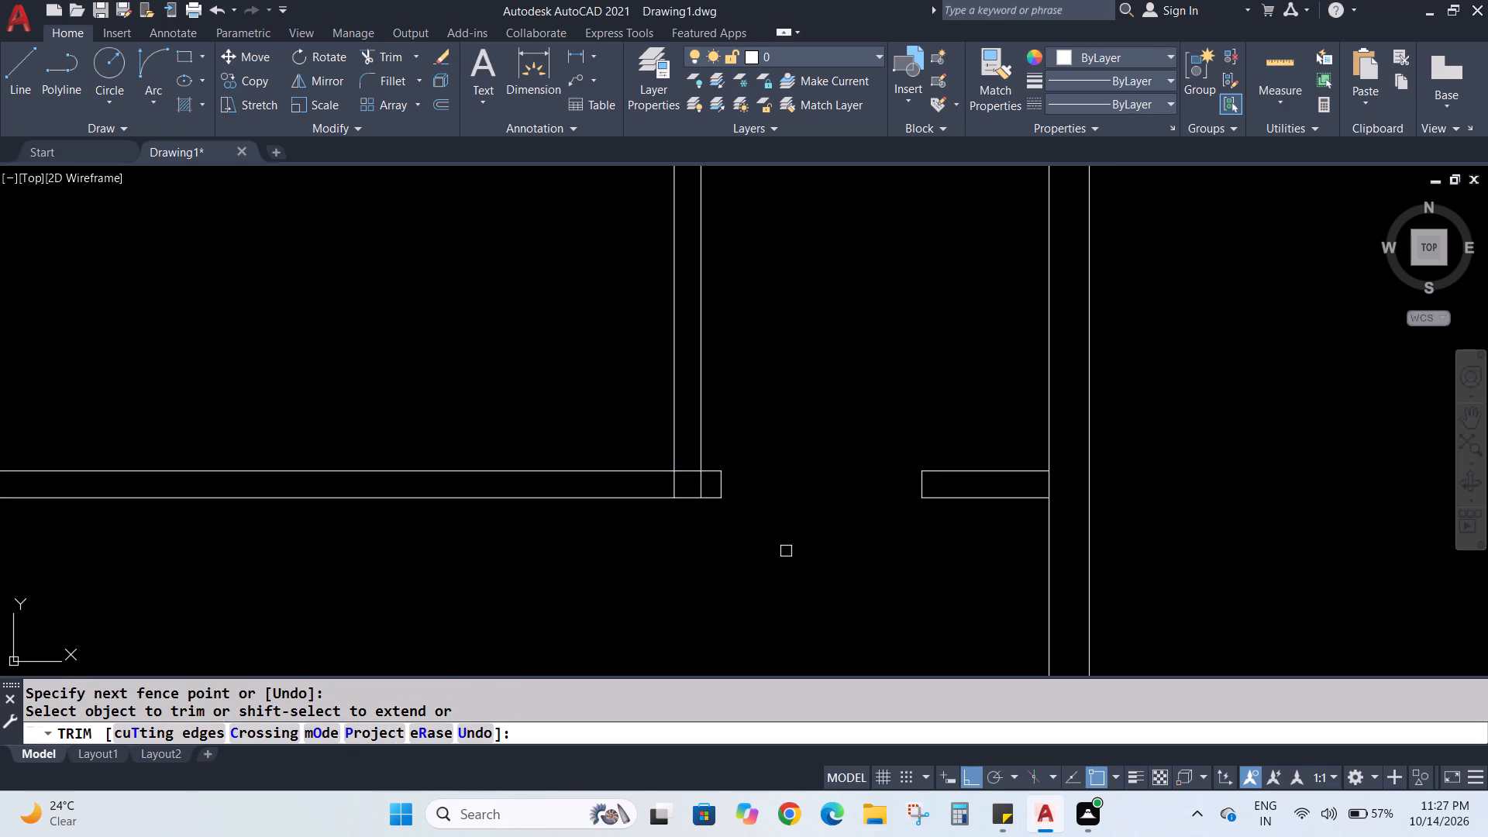
key("Escape")
key("Escape")
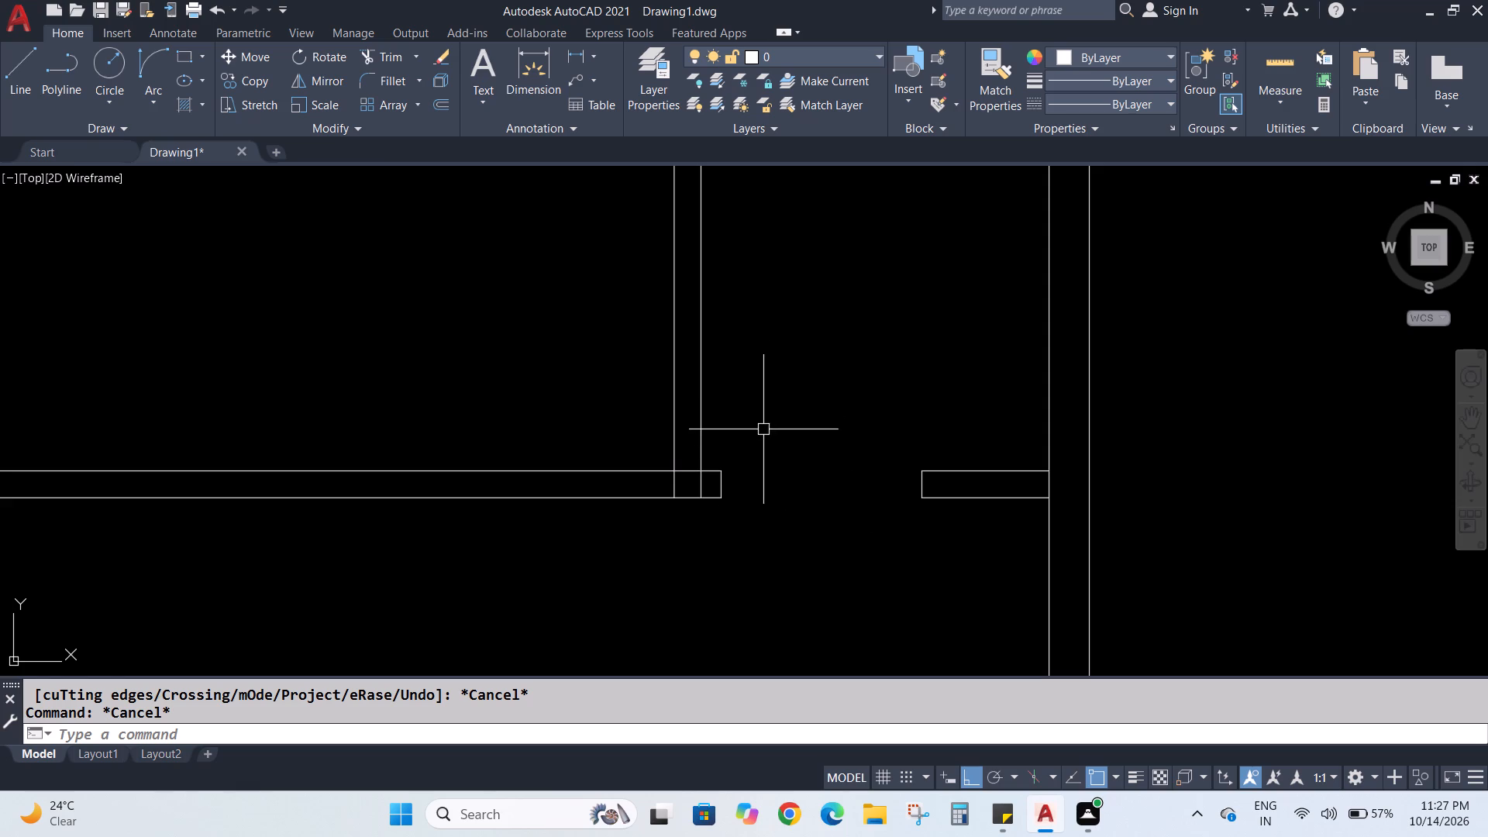
Draw a 2'6" vertical door leaf line upward from the top of the new doorway's jamb nearest the vertical partition.
key("Escape")
key("l")
key("Return")
left_click(721, 476)
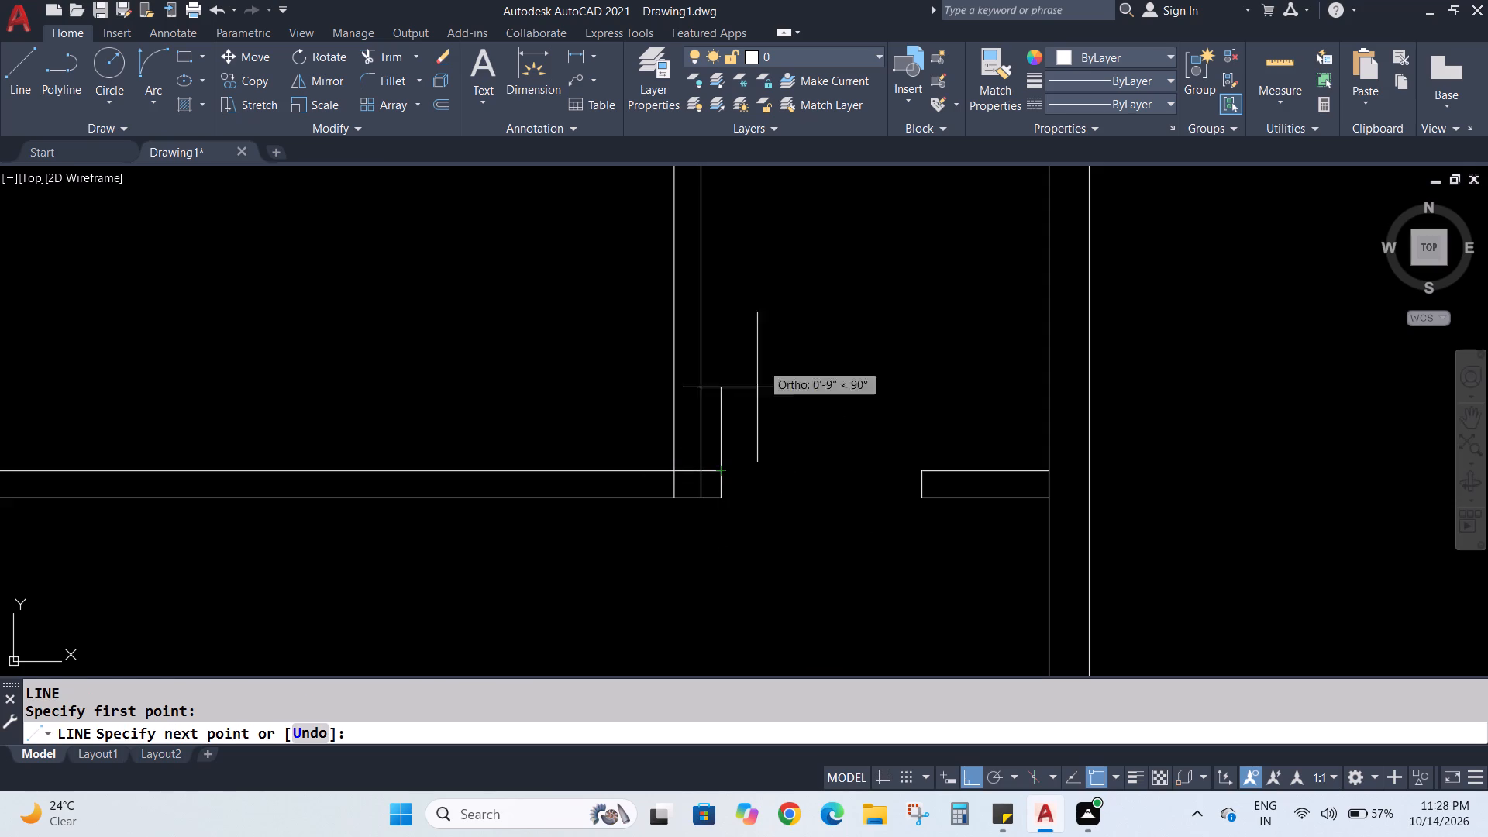
type("2'6\"")
key("Return")
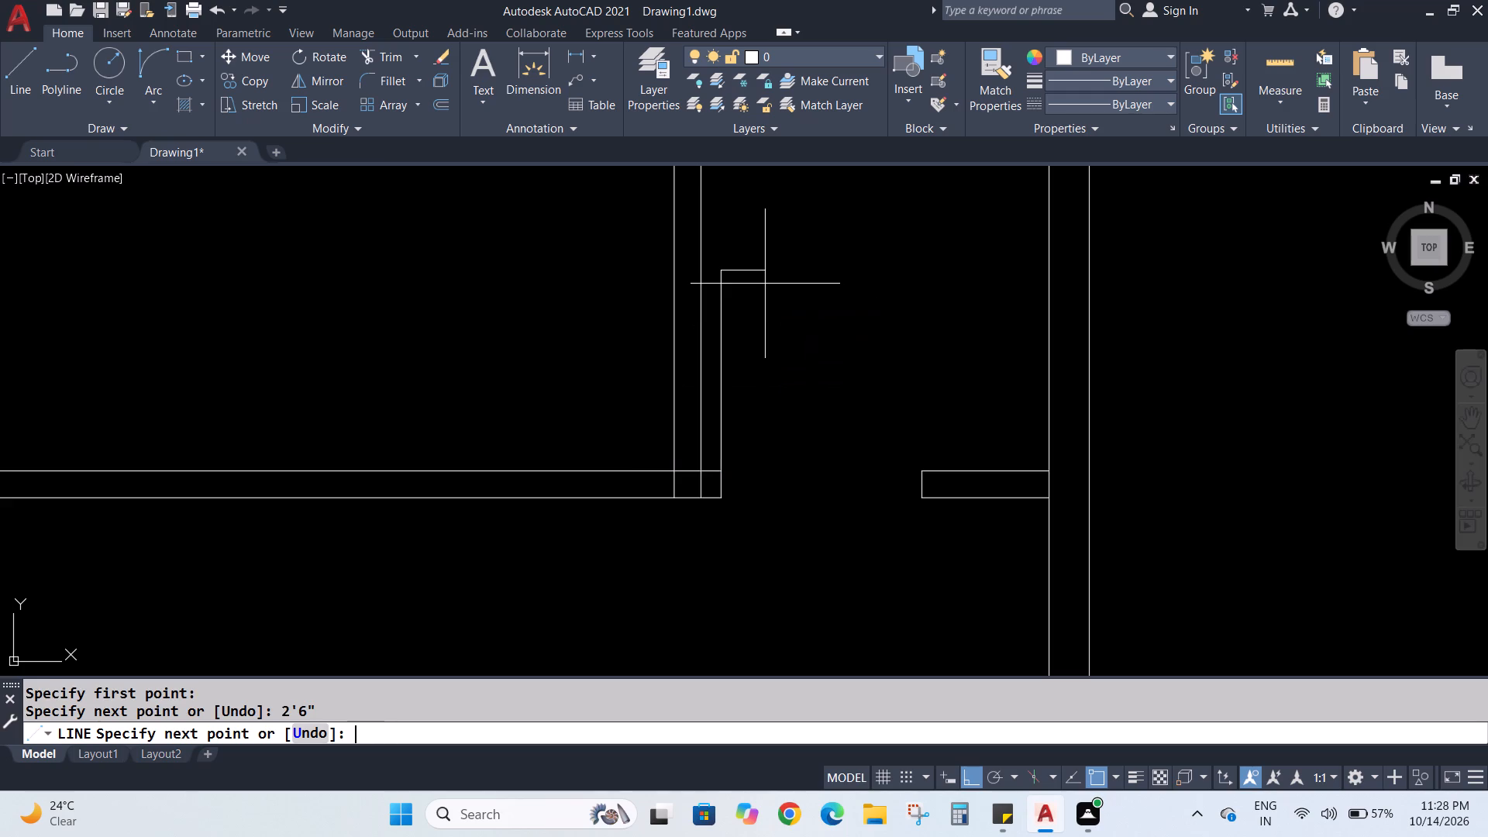
key("Escape")
key("Escape")
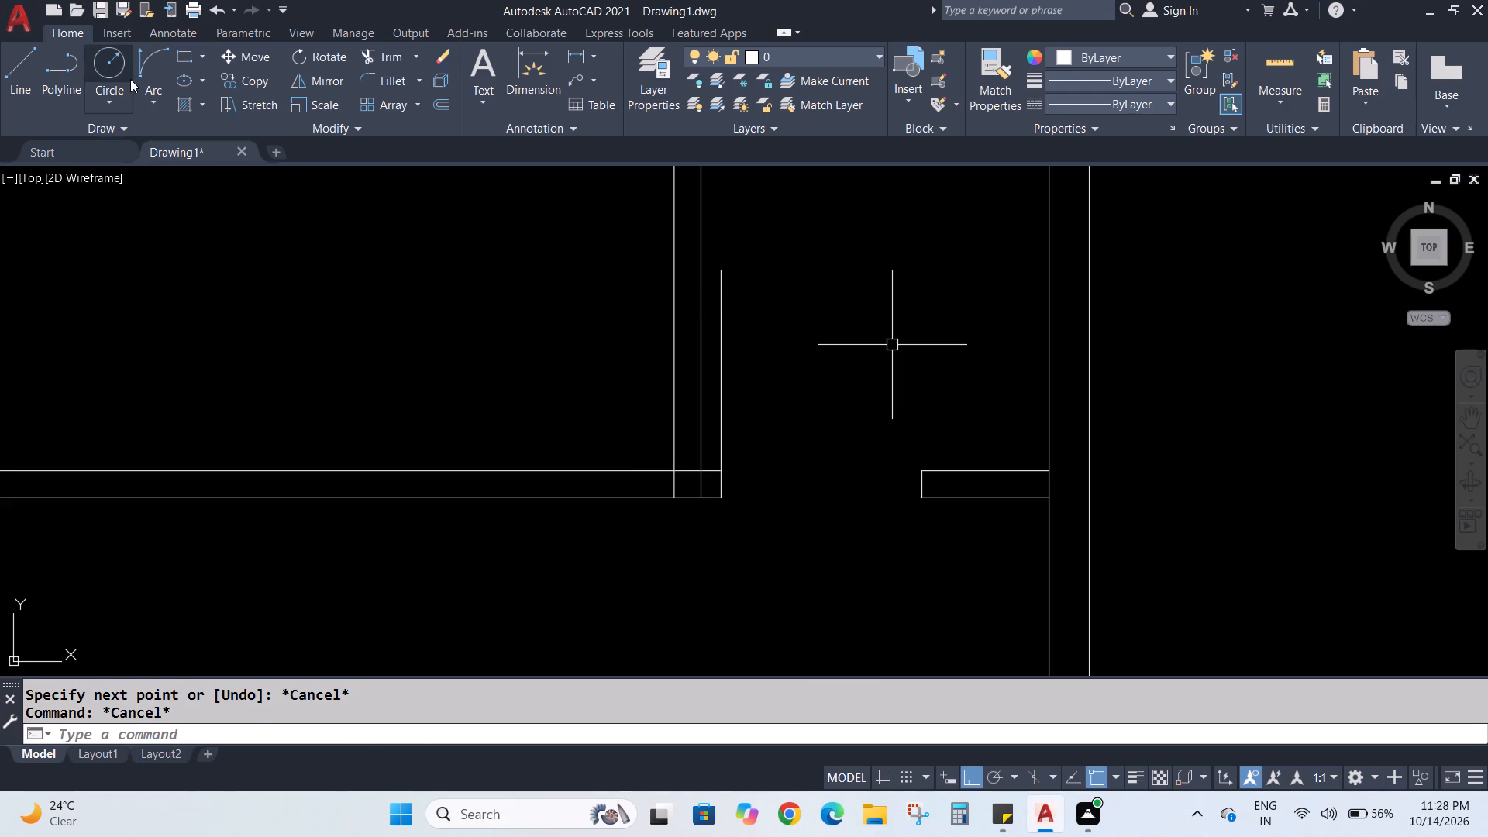
Draw the 2'6" door's swing arc from the top corner of its far jamb to the upper end of the door leaf.
left_click(166, 74)
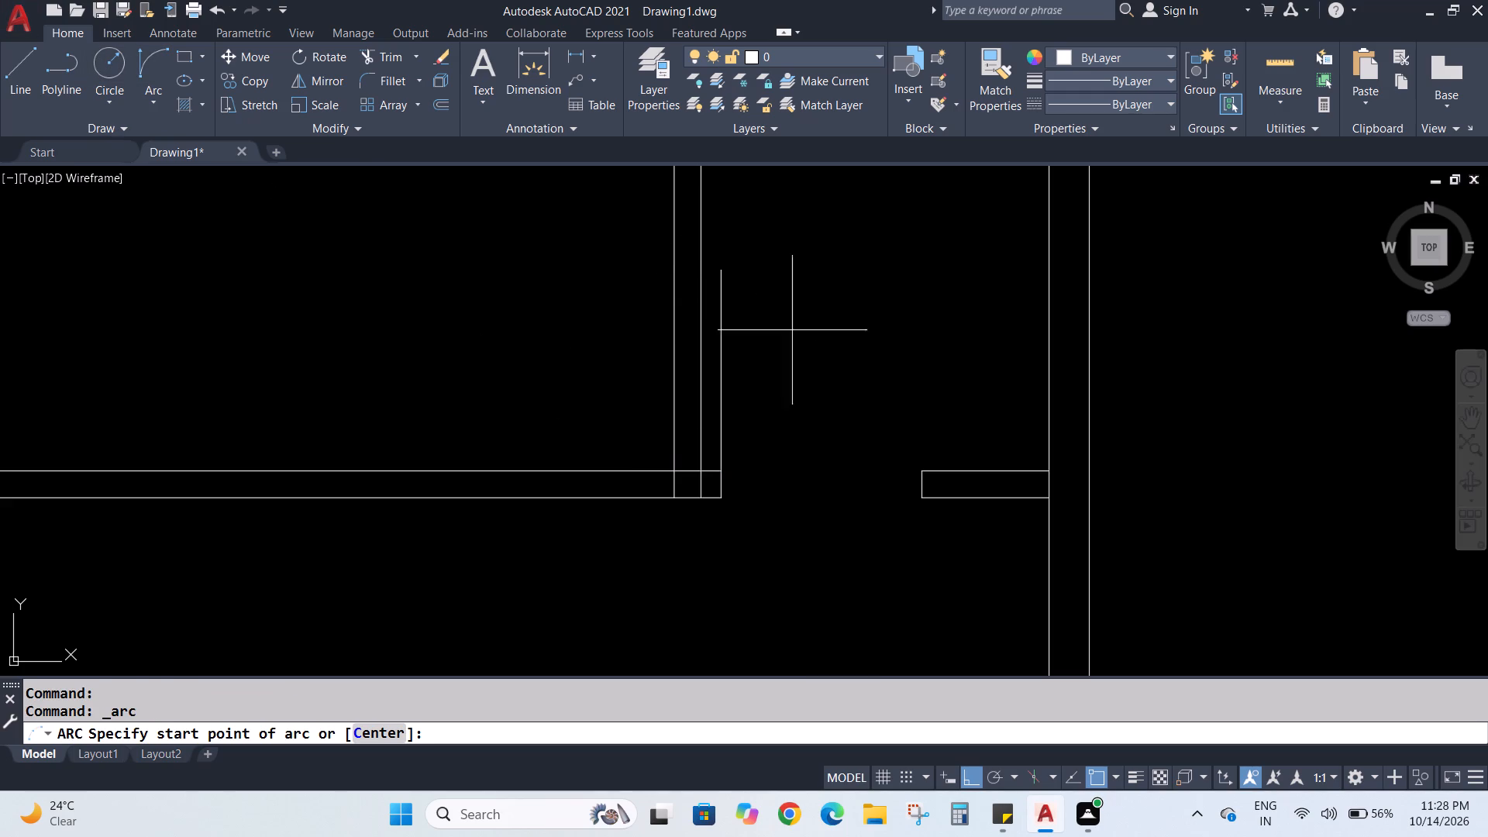
left_click(926, 472)
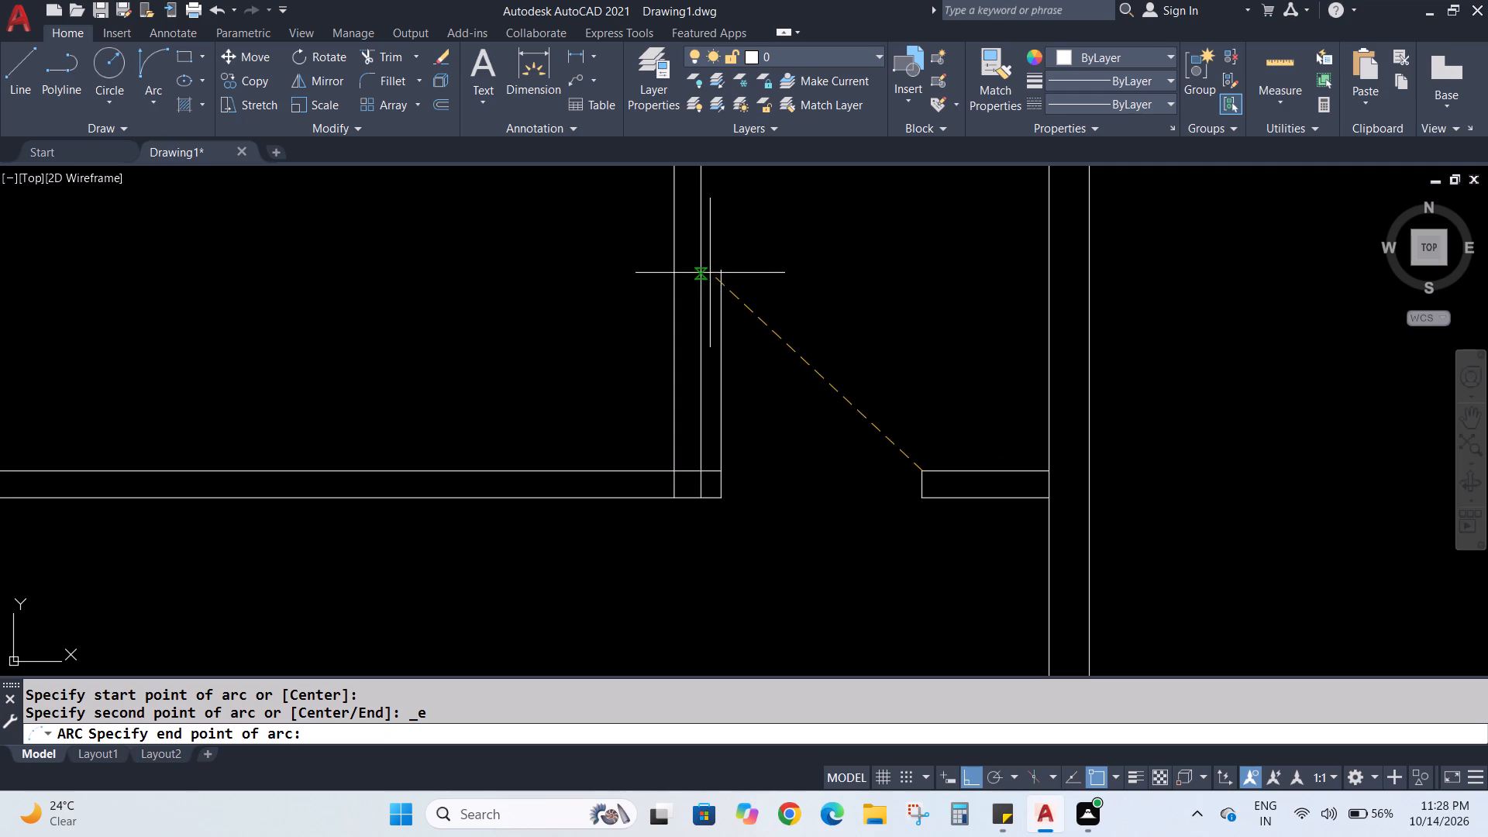
left_click(722, 277)
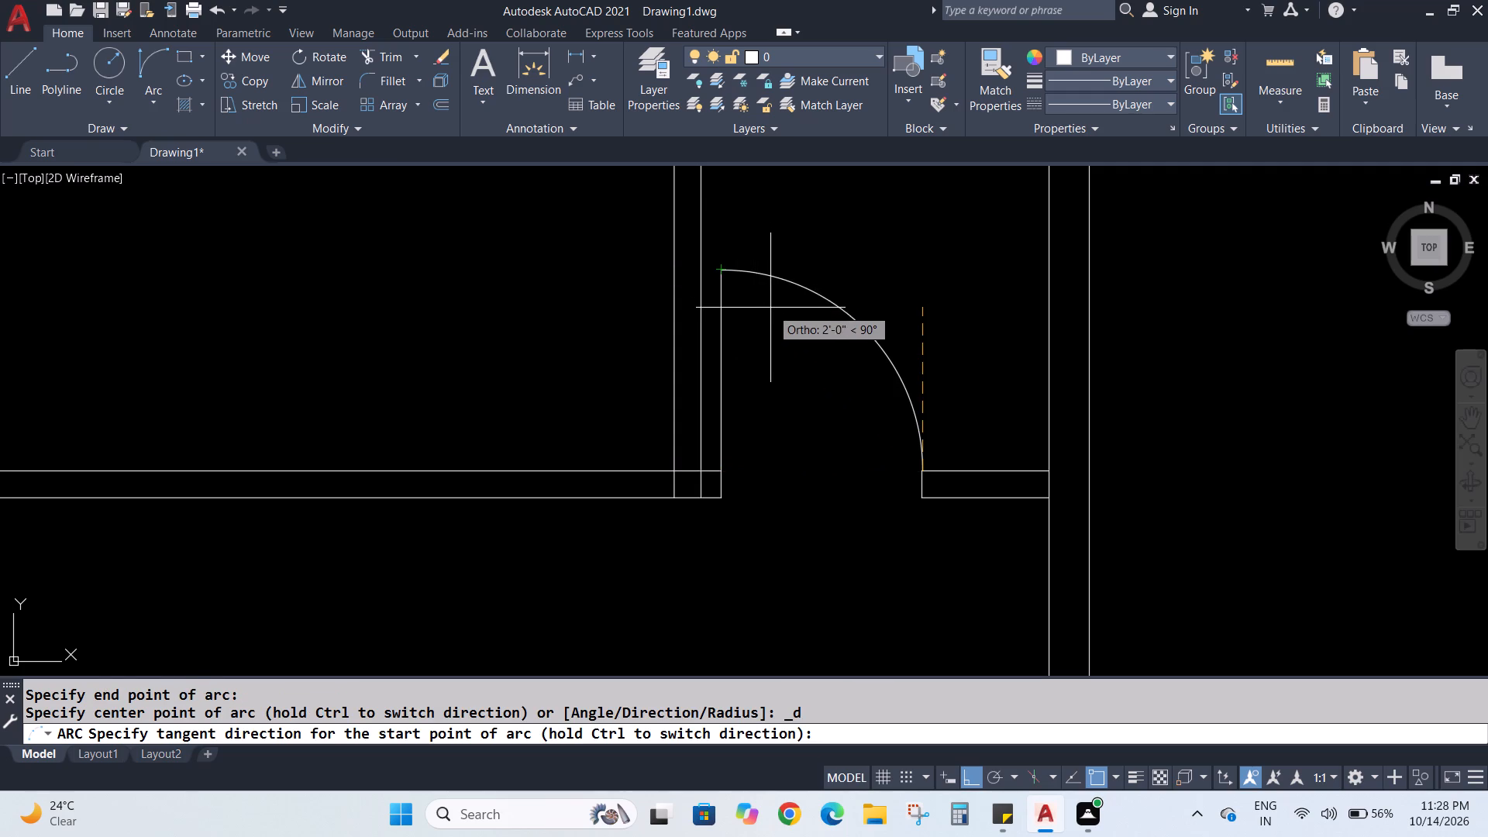
left_click(786, 312)
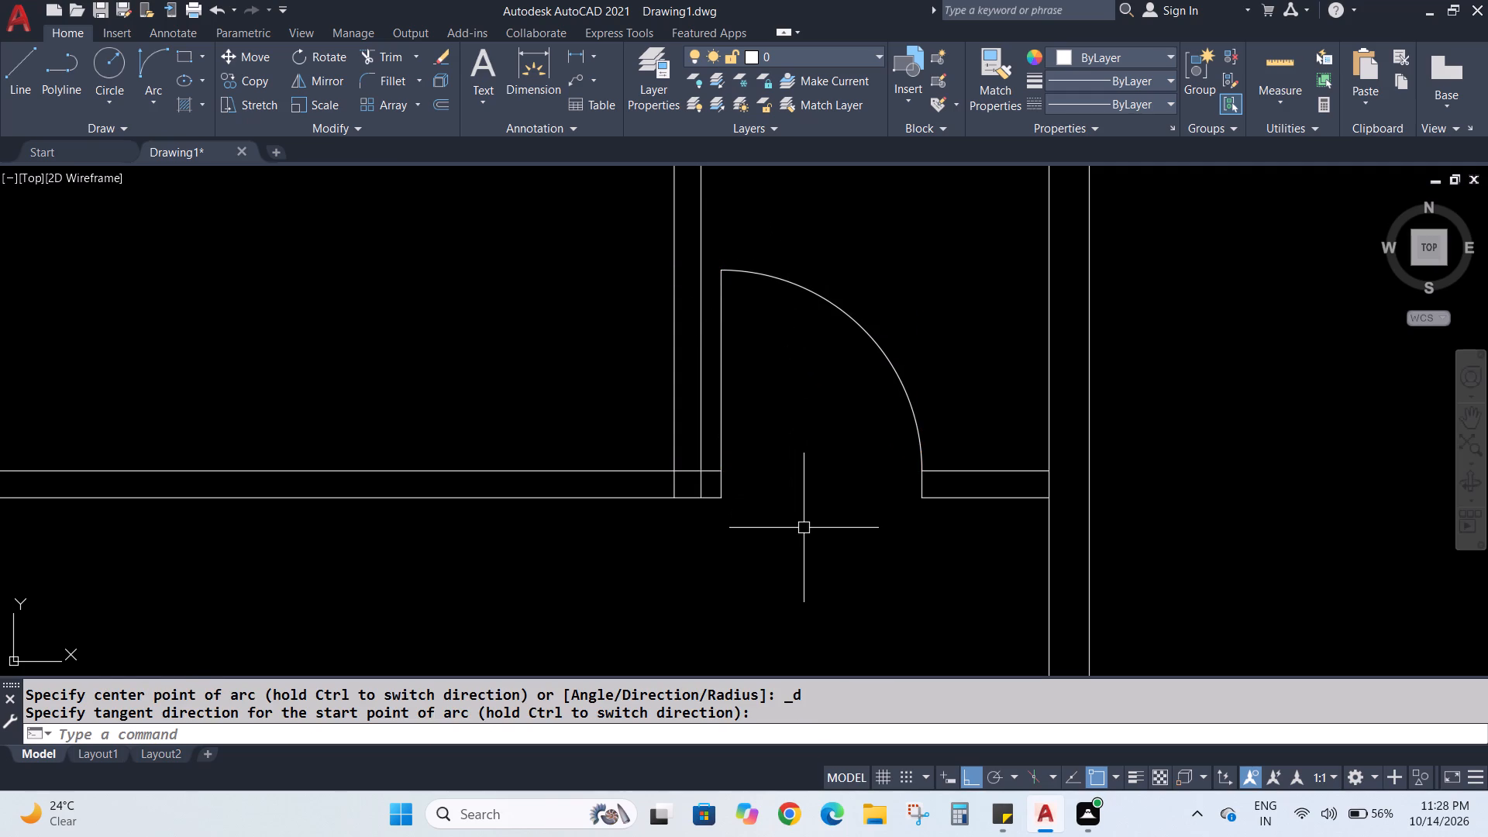
Trim the overlapping wall lines where the vertical partition between the two 3' doors meets the horizontal partition.
scroll(804, 529, "down", 3)
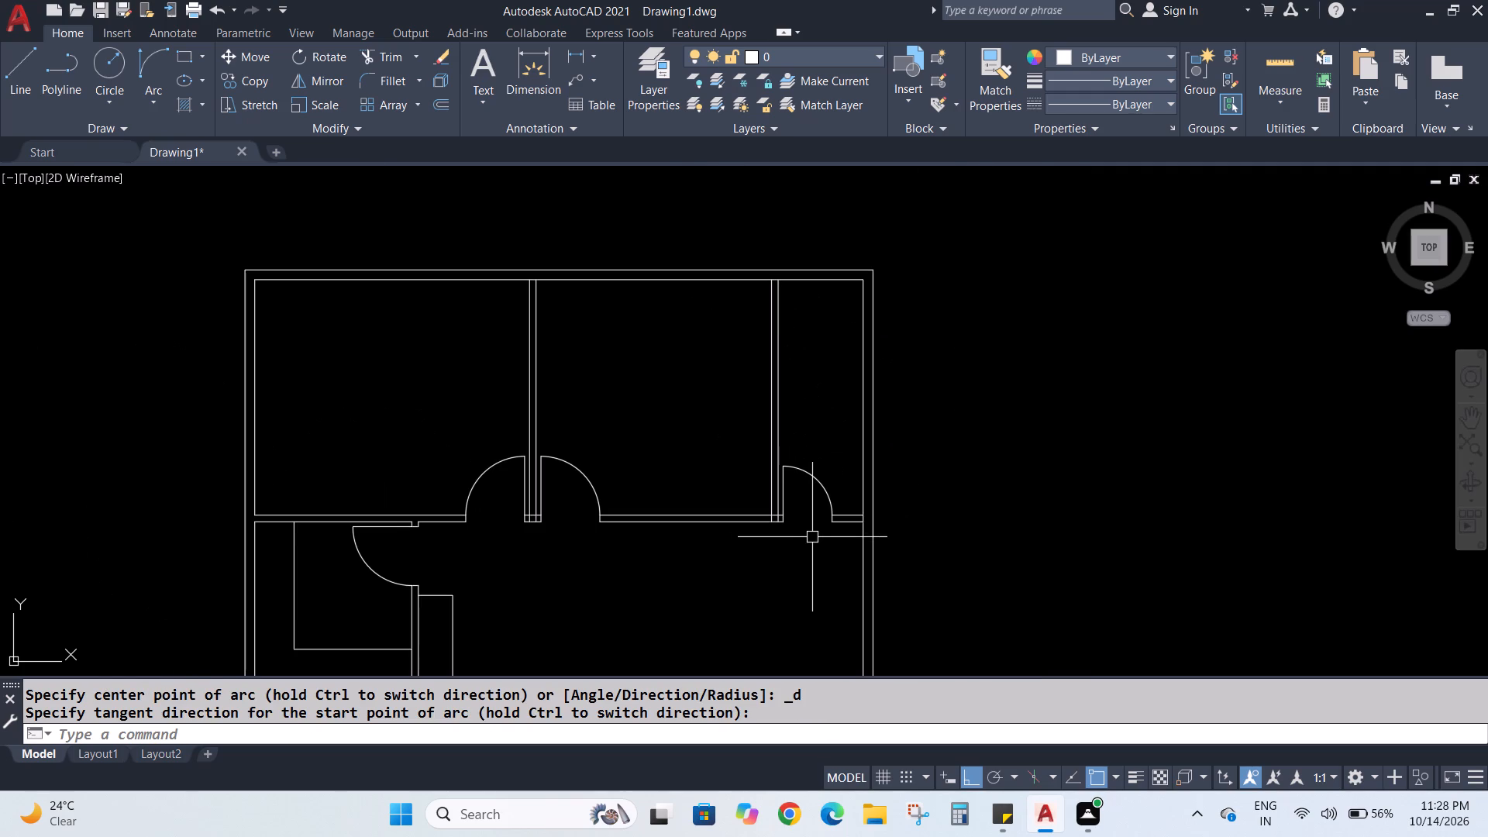
scroll(532, 527, "up", 4)
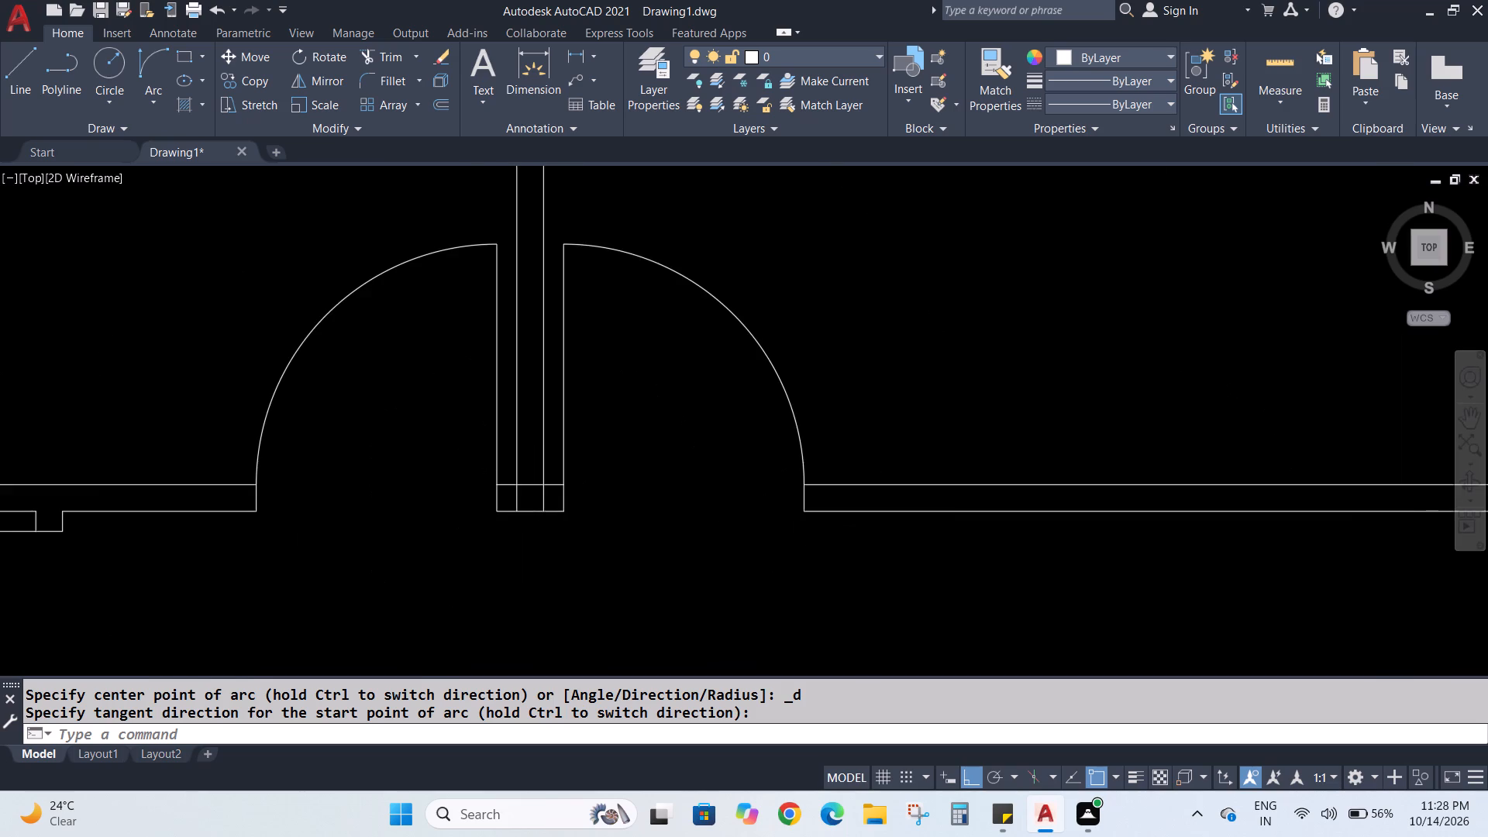
key("r")
key("BackSpace")
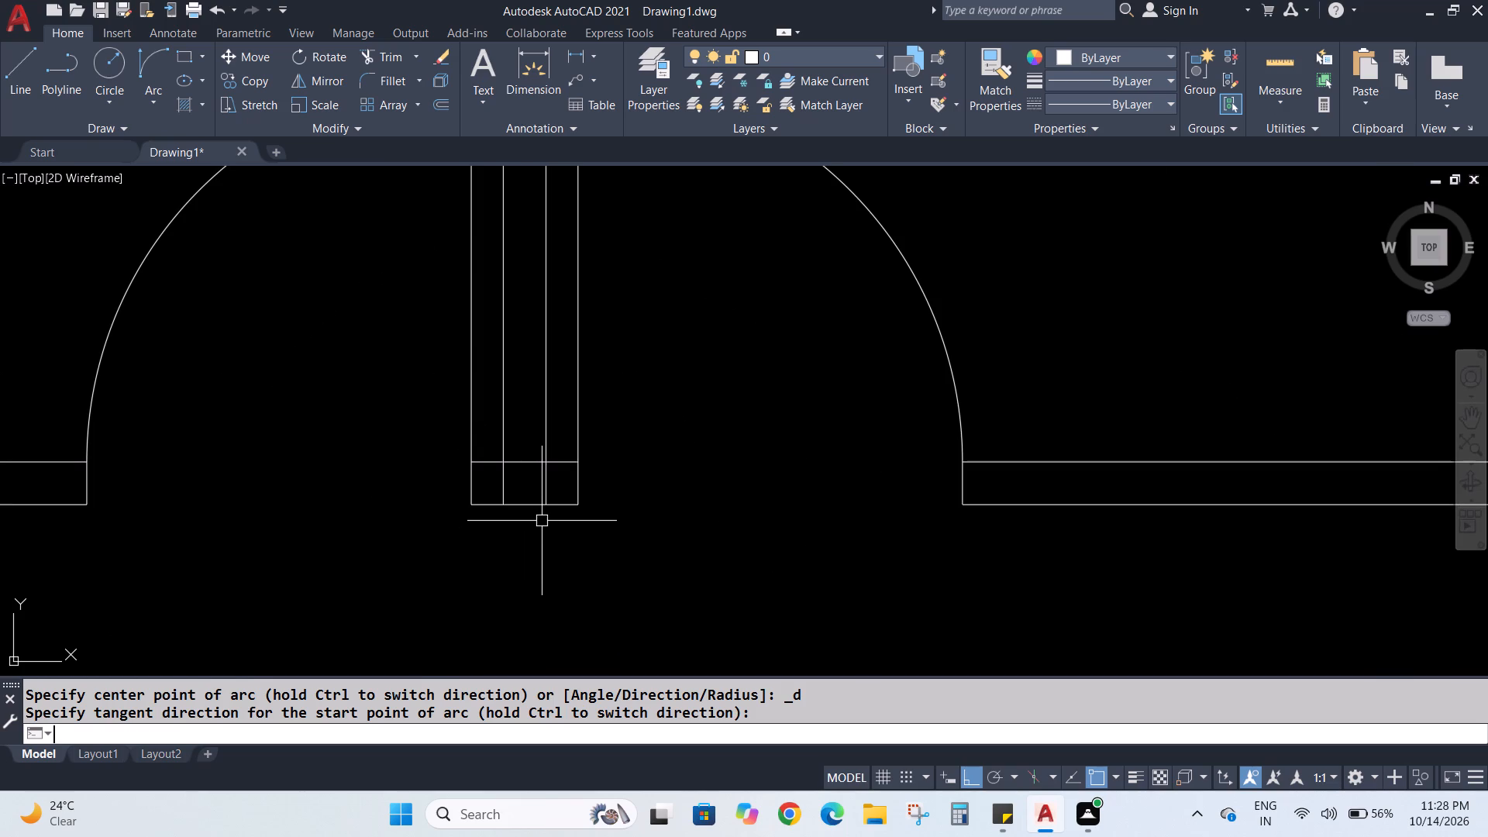
type("TR")
key("Return")
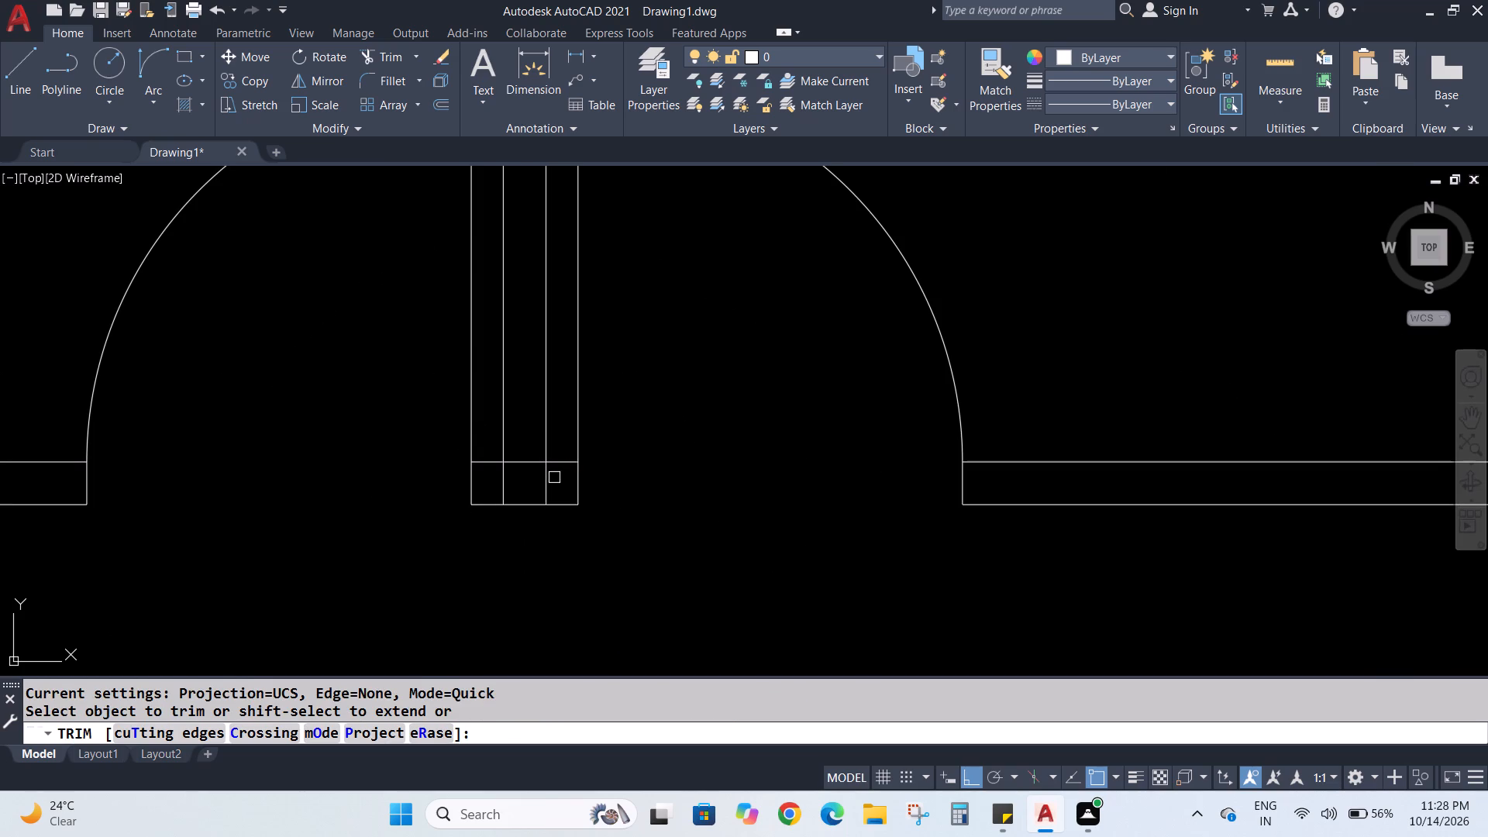
left_click(546, 485)
left_click(507, 477)
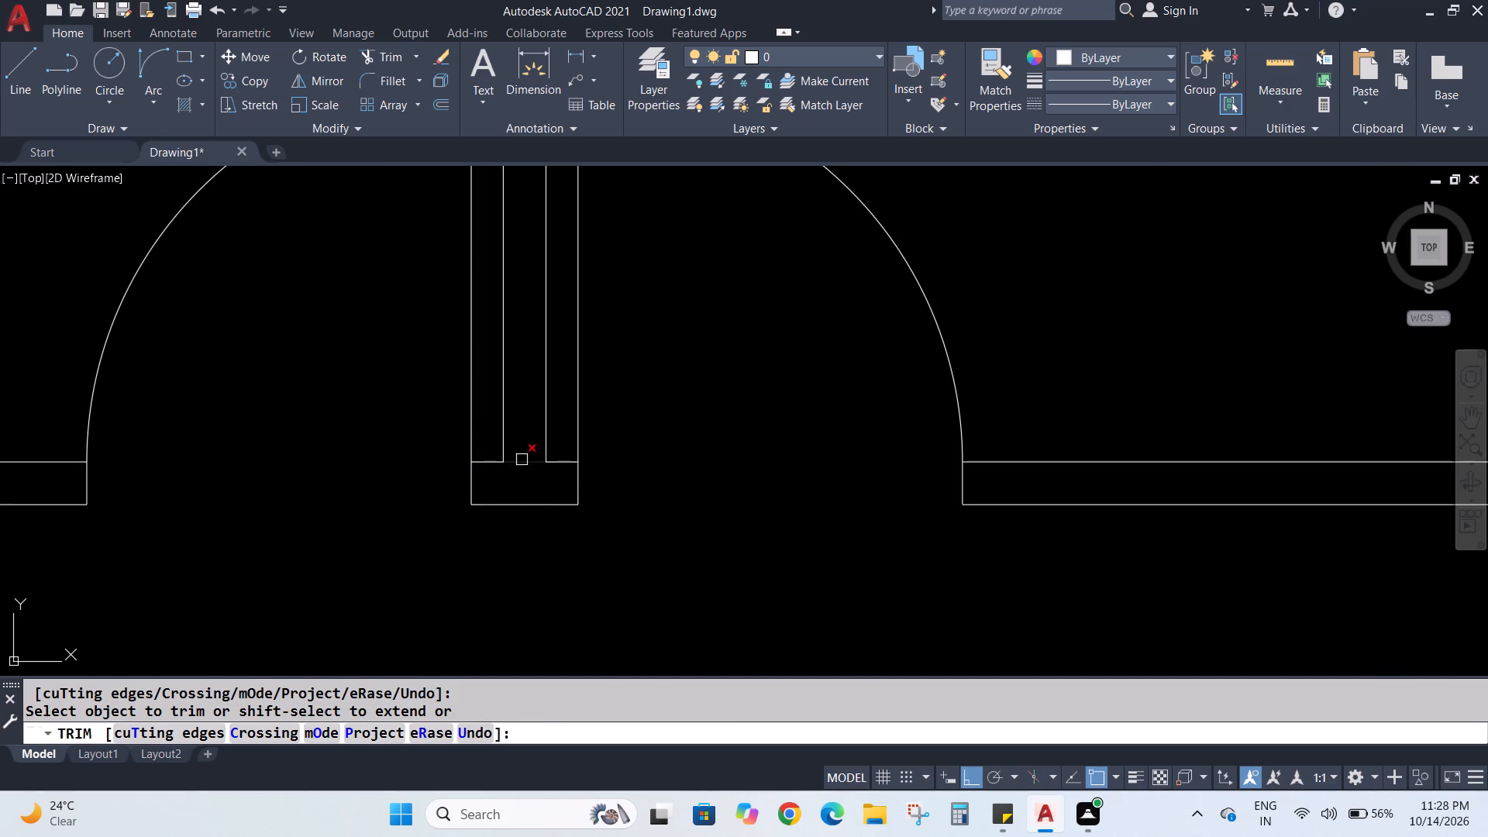
left_click(522, 460)
Trim the overlapping wall lines where the vertical partition beside the 2'6" door meets the horizontal partition.
scroll(615, 478, "down", 3)
scroll(1001, 525, "up", 2)
scroll(963, 429, "up", 2)
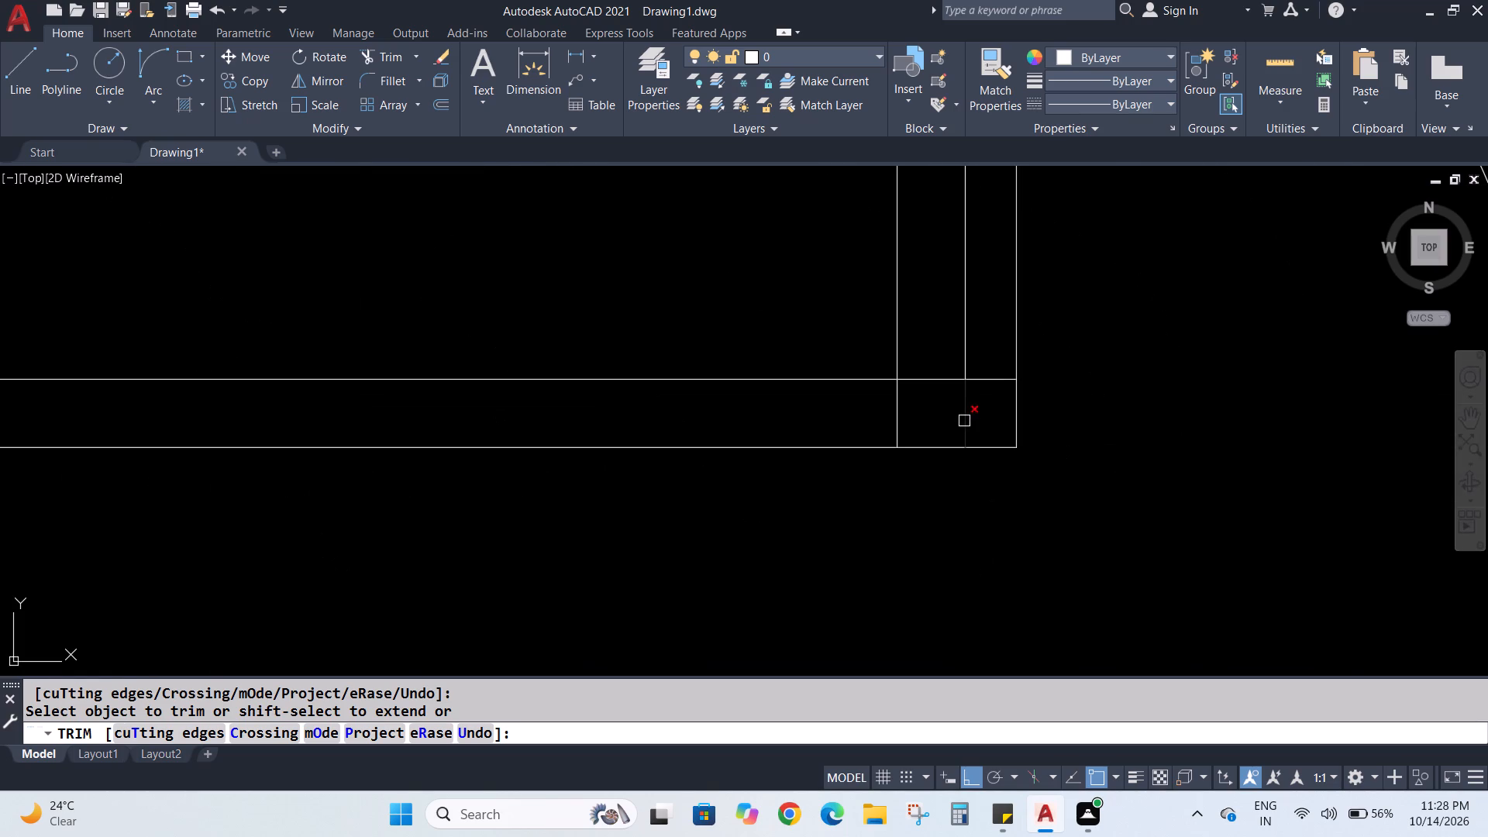
left_click(964, 421)
left_click(939, 384)
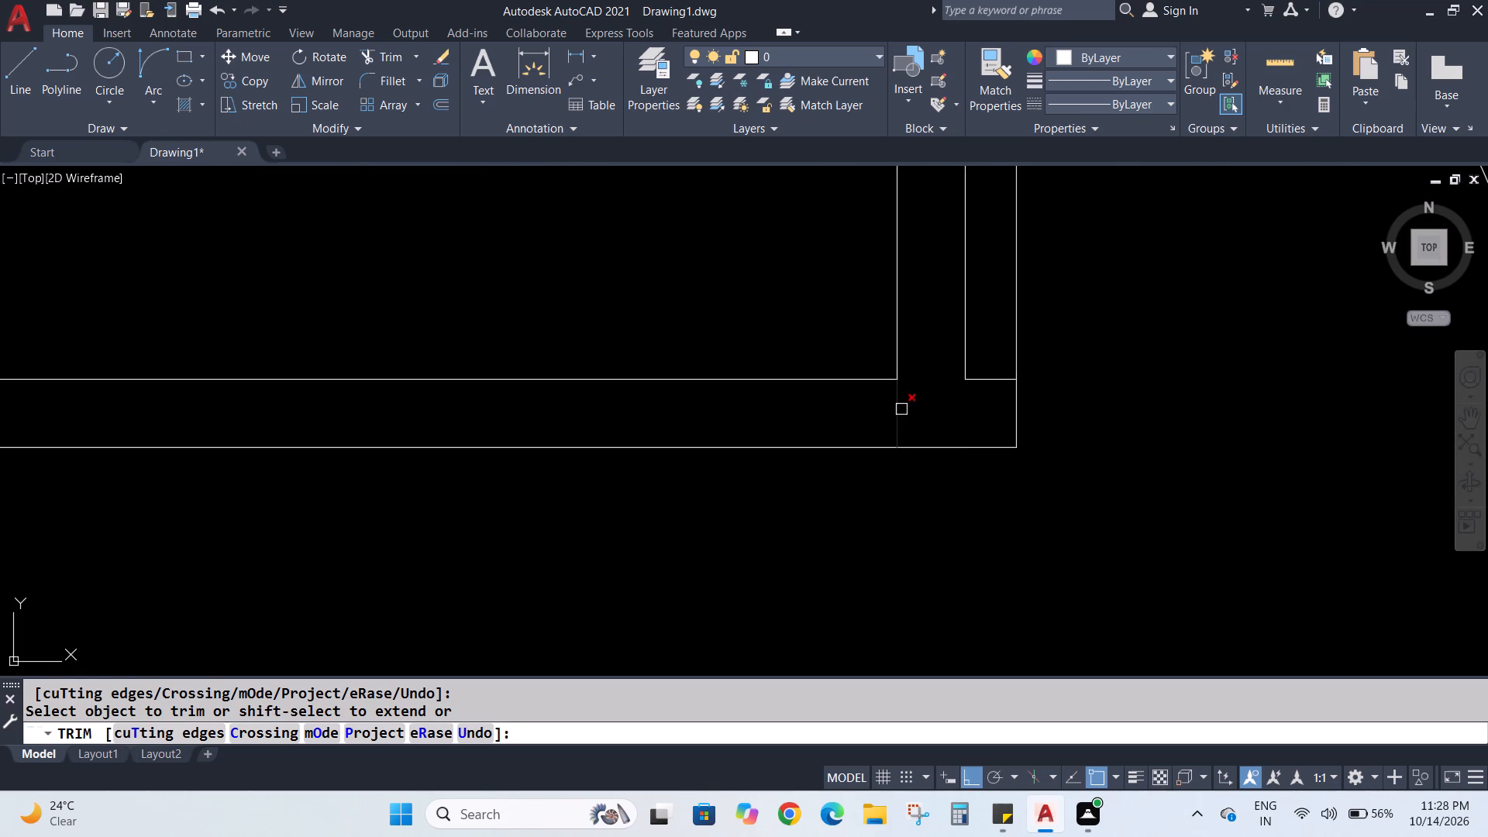
left_click(898, 412)
Trim the exterior wall's inner line across the end of the horizontal partition beside the 2'6" door.
scroll(903, 422, "down", 4)
scroll(1152, 430, "up", 2)
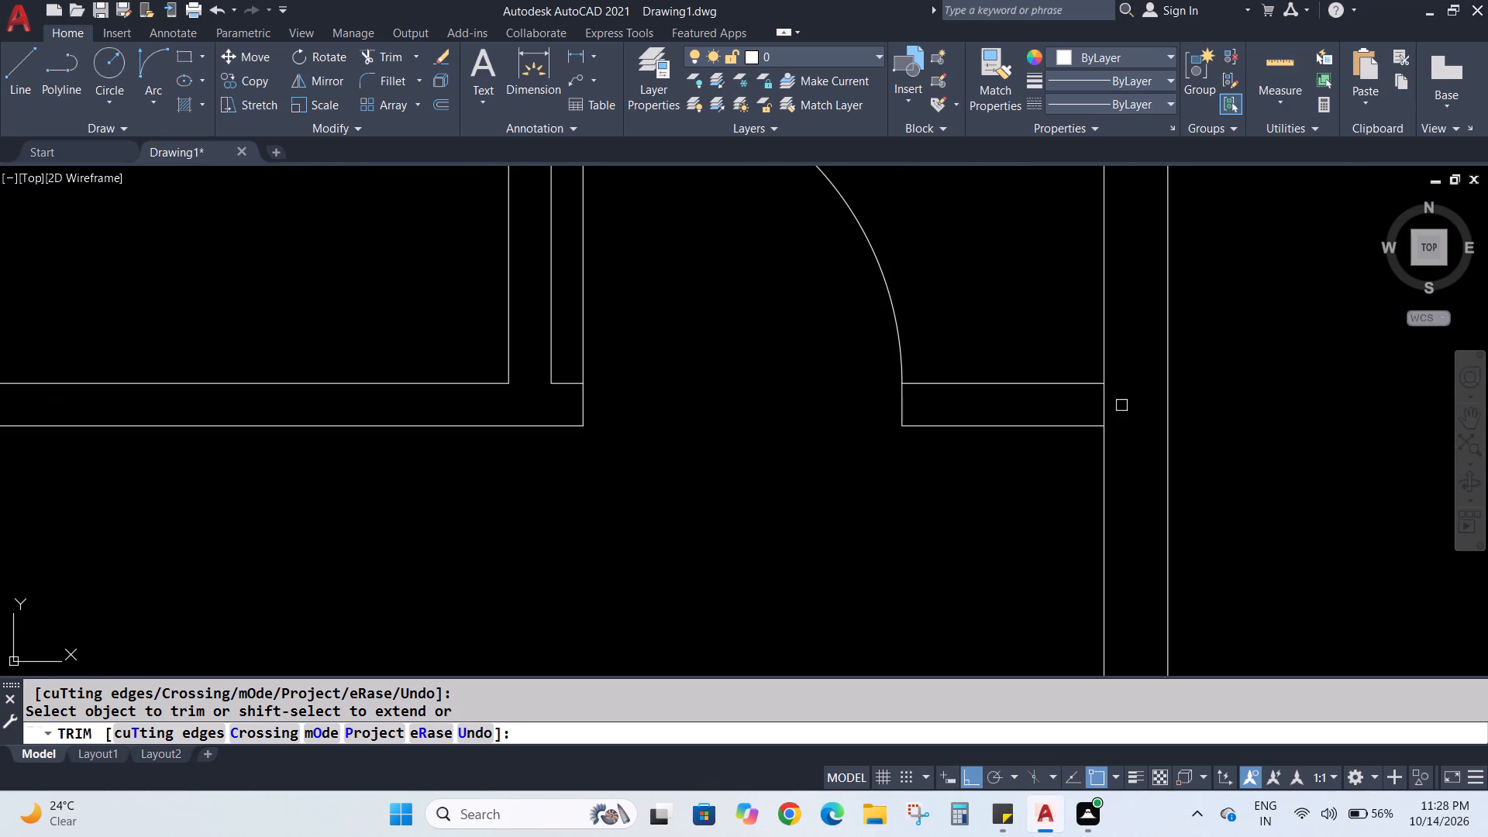
left_click(1104, 405)
scroll(1102, 422, "down", 8)
scroll(1069, 120, "up", 1)
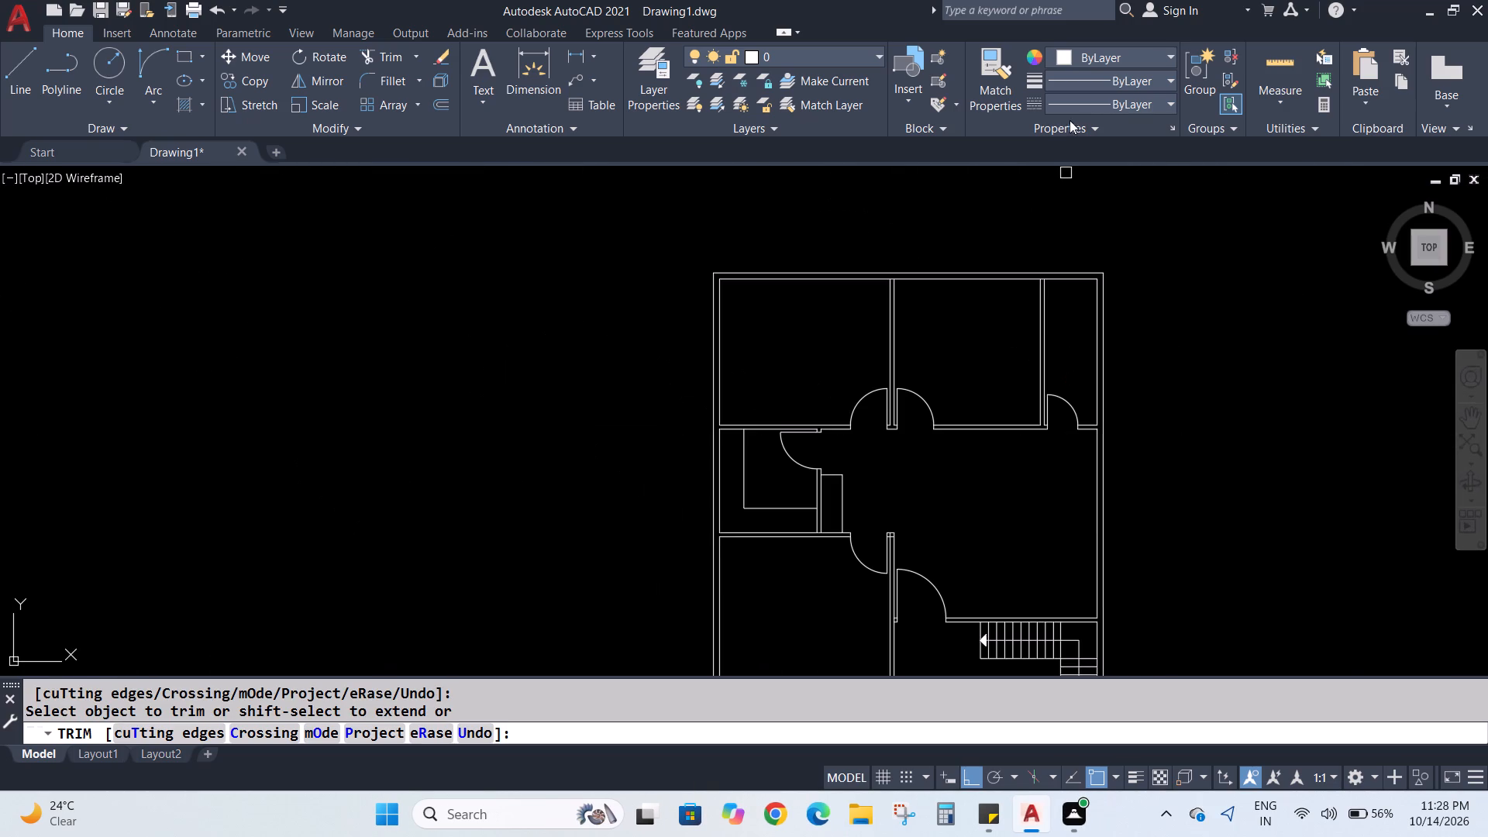
Trim the top exterior wall's inner line across the upper ends of the two vertical partitions.
scroll(1069, 120, "up", 3)
scroll(1007, 356, "up", 5)
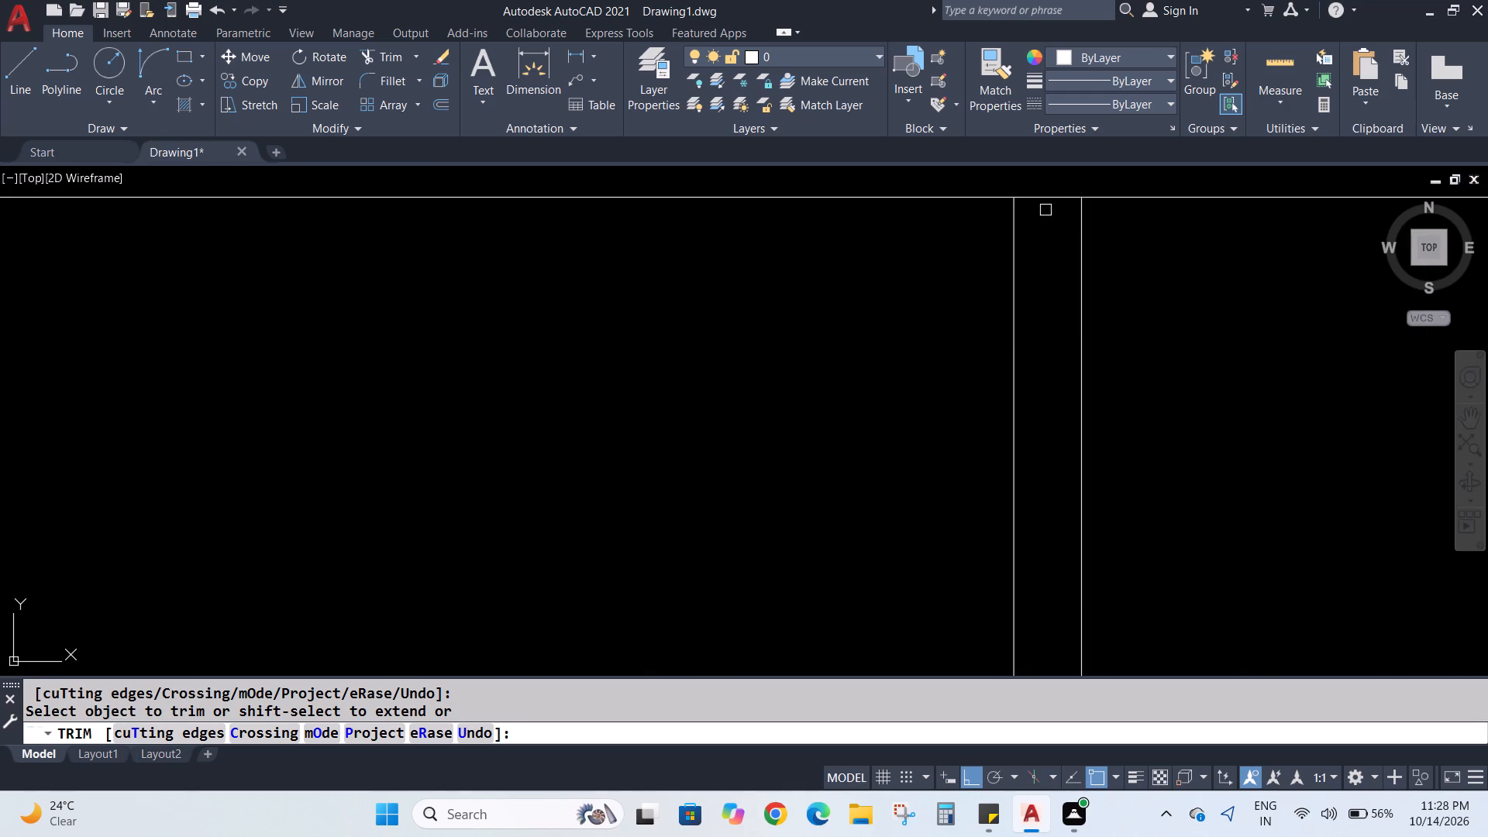
left_click(1045, 198)
scroll(1041, 238, "down", 10)
scroll(703, 272, "up", 1)
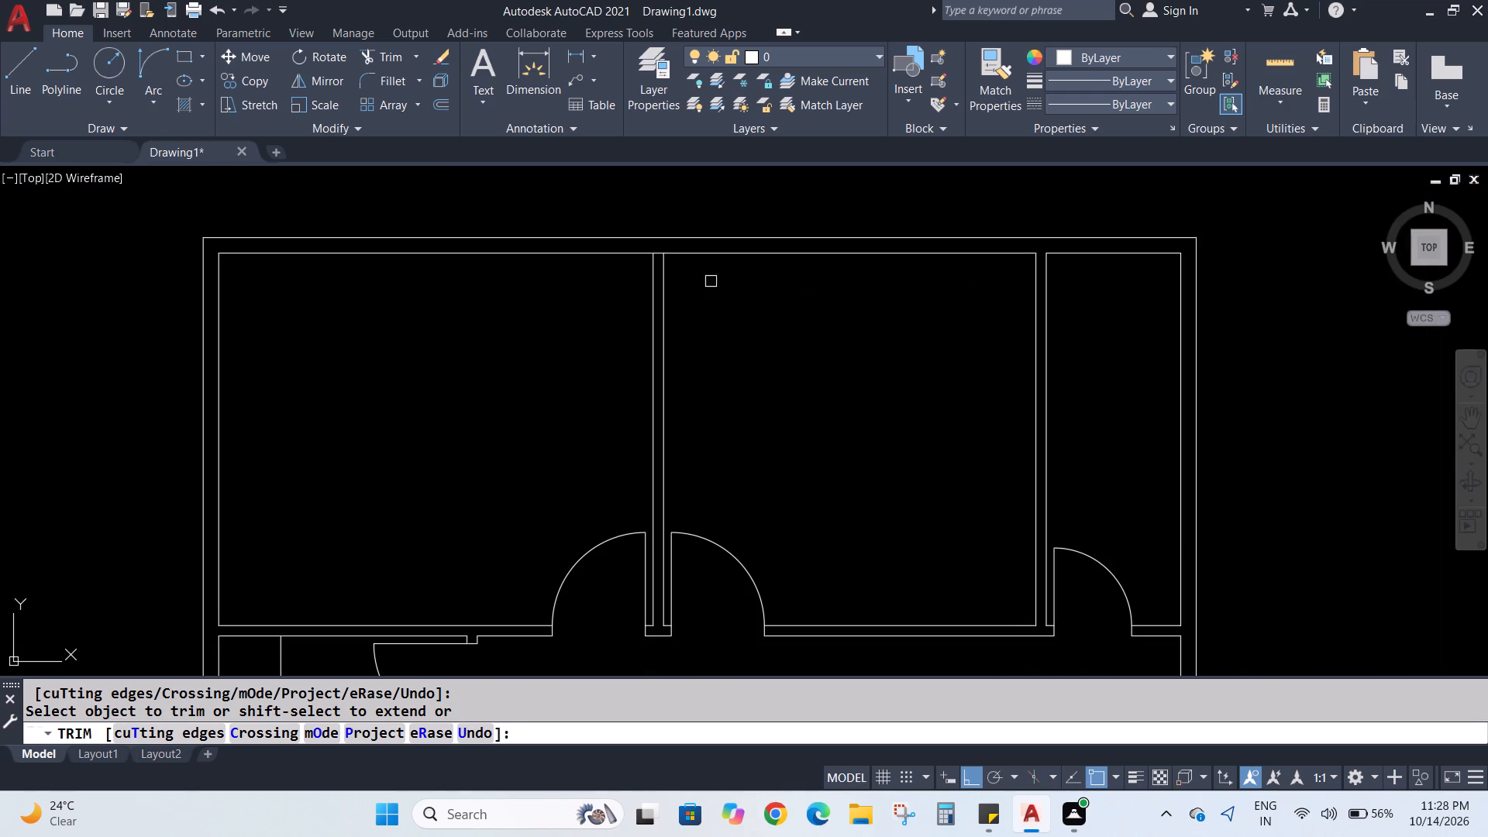
scroll(703, 272, "up", 3)
left_click(528, 208)
Trim the overlapping wall lines at the free upper end of the vertical partition beside the lower bedroom's 3' door.
scroll(577, 252, "down", 5)
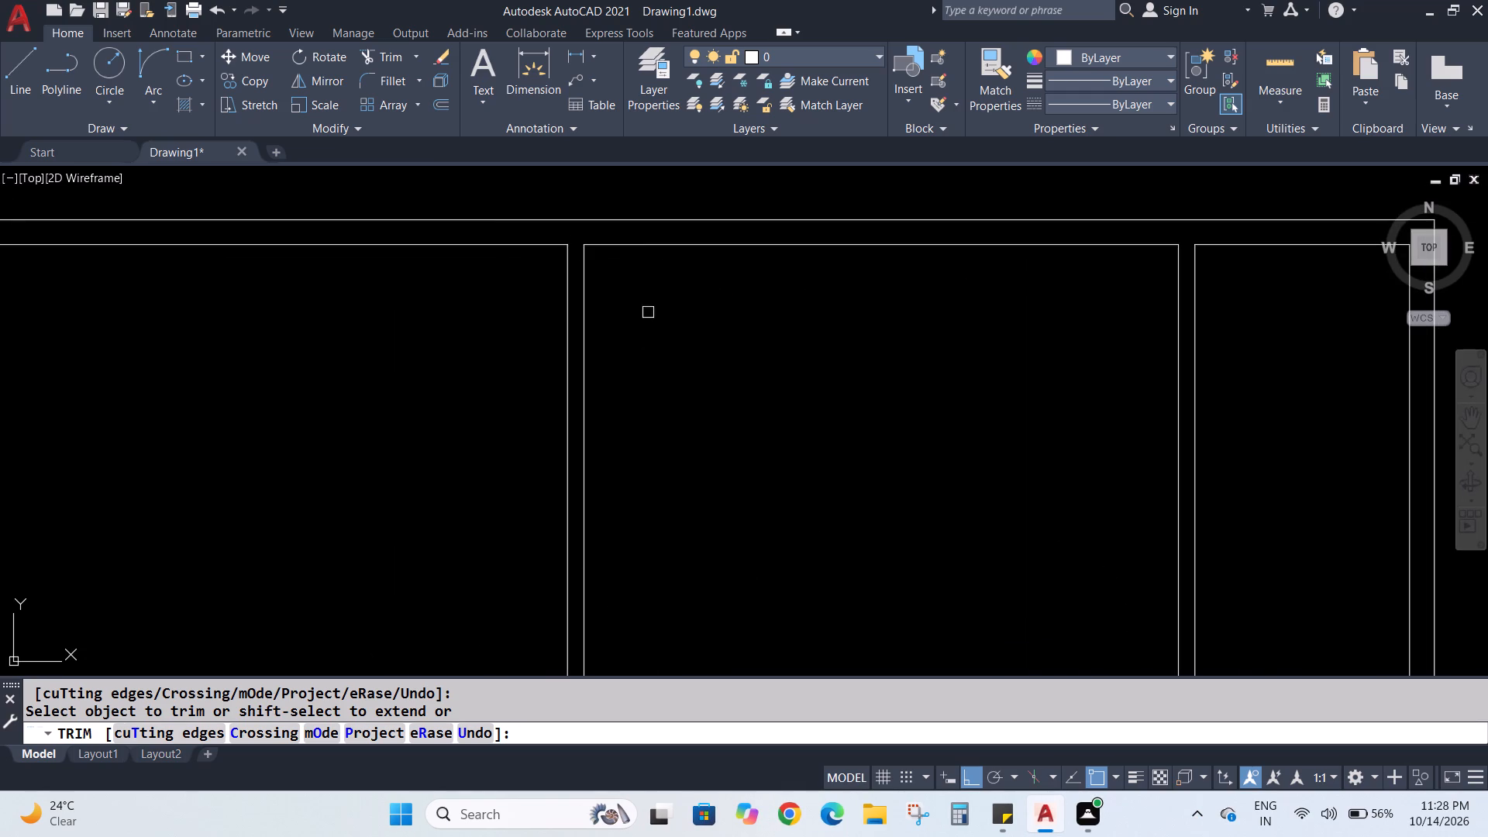
scroll(642, 385, "down", 3)
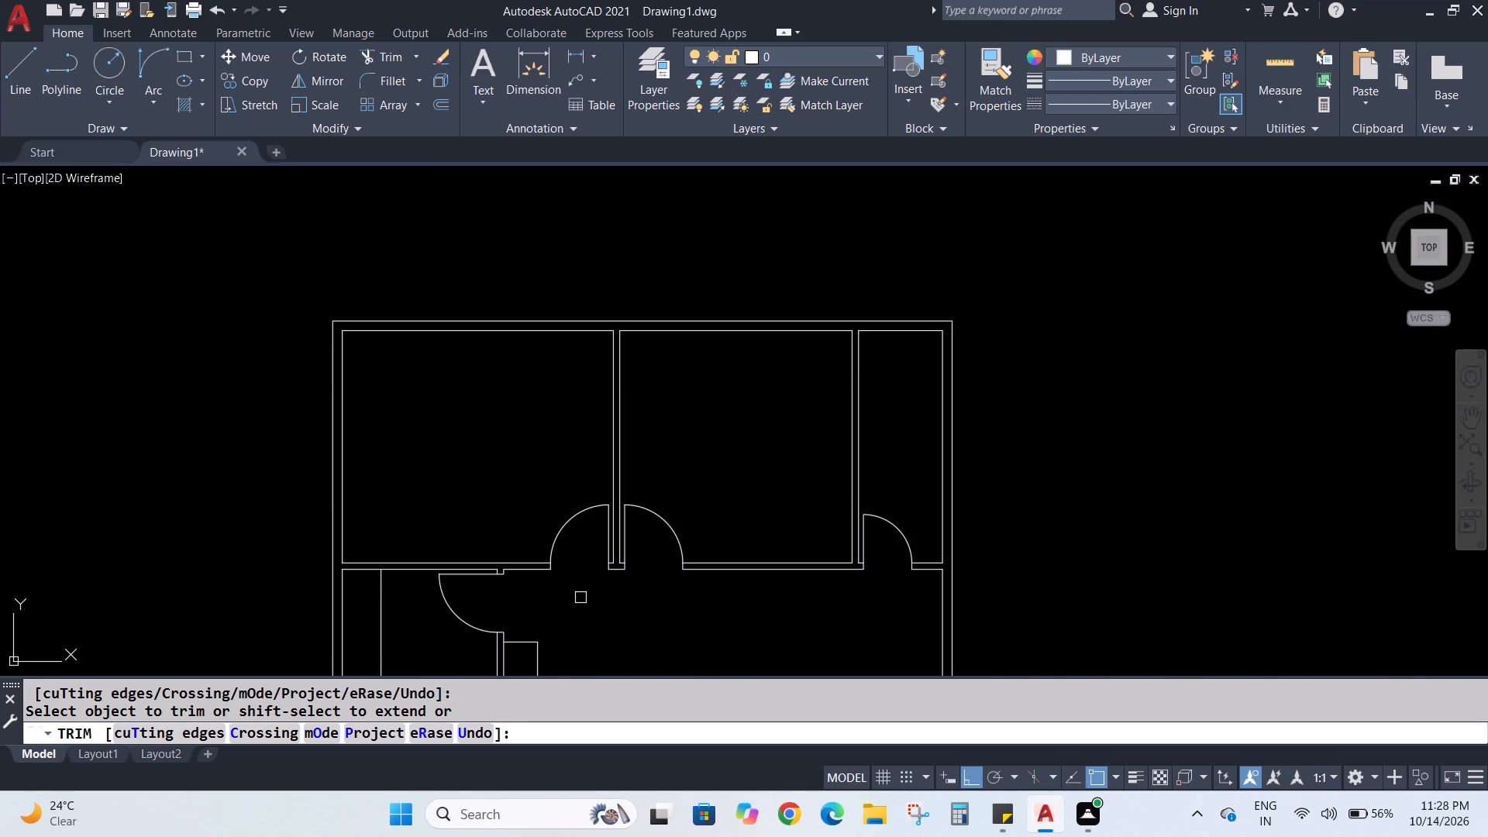
middle_click_drag(651, 606, 646, 331)
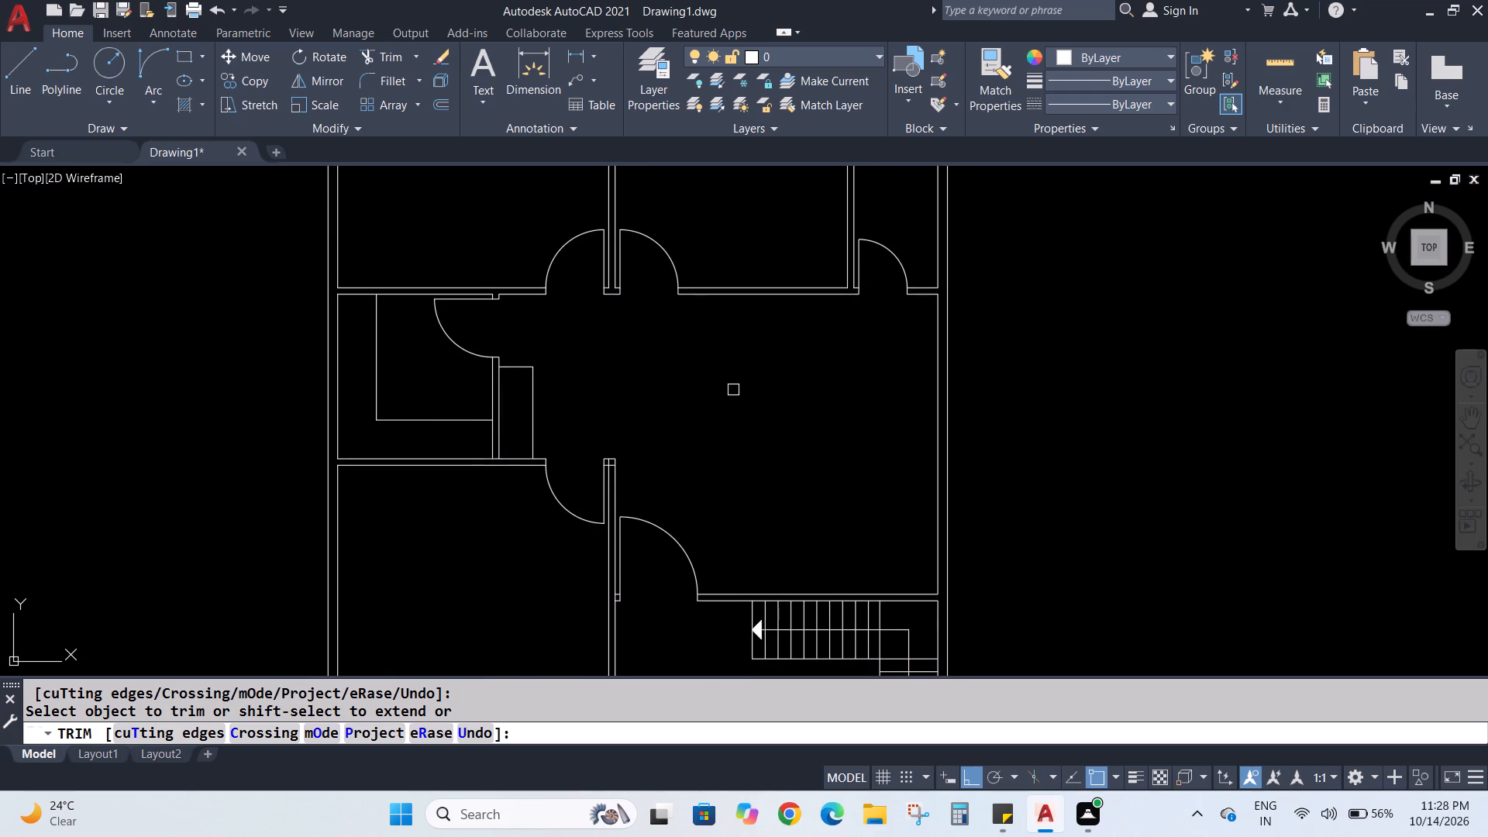
scroll(612, 473, "up", 5)
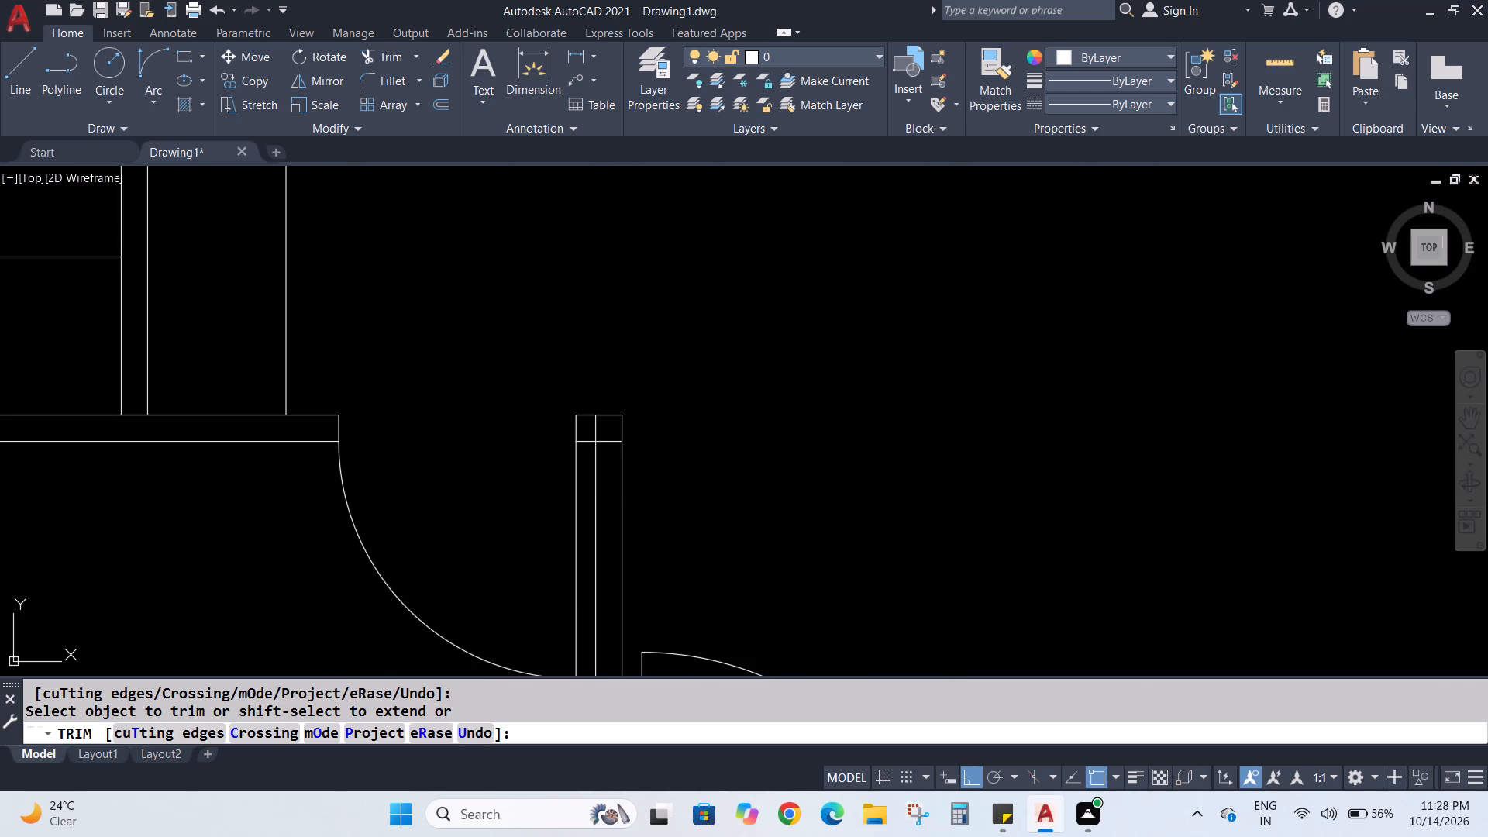
scroll(609, 473, "up", 2)
left_click(613, 399)
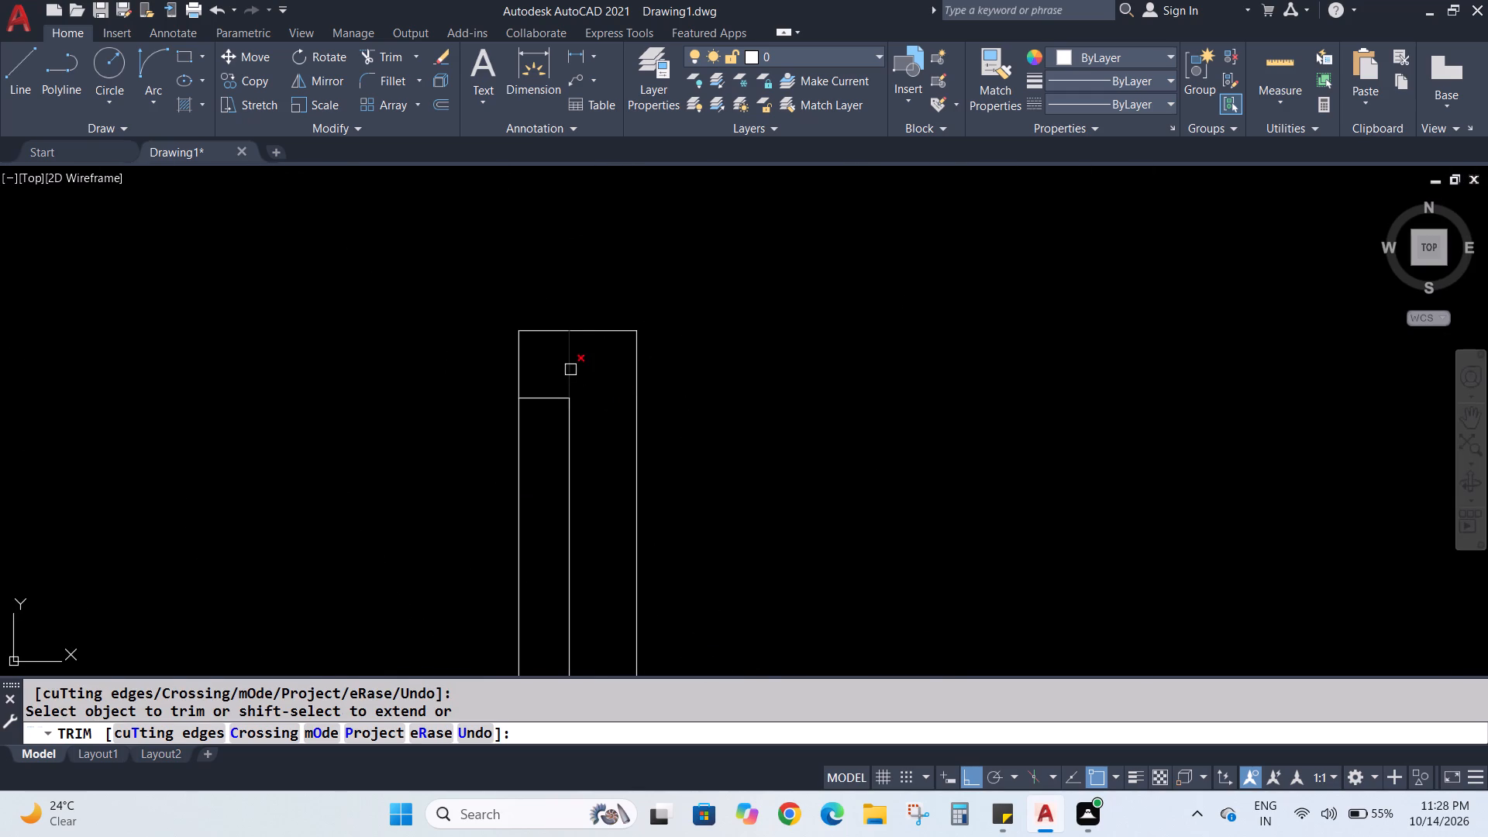
left_click(570, 370)
Trim the vertical partition's line across the short wall stub at the large door near the staircase.
scroll(785, 414, "down", 6)
scroll(913, 509, "down", 3)
middle_click_drag(925, 513, 885, 444)
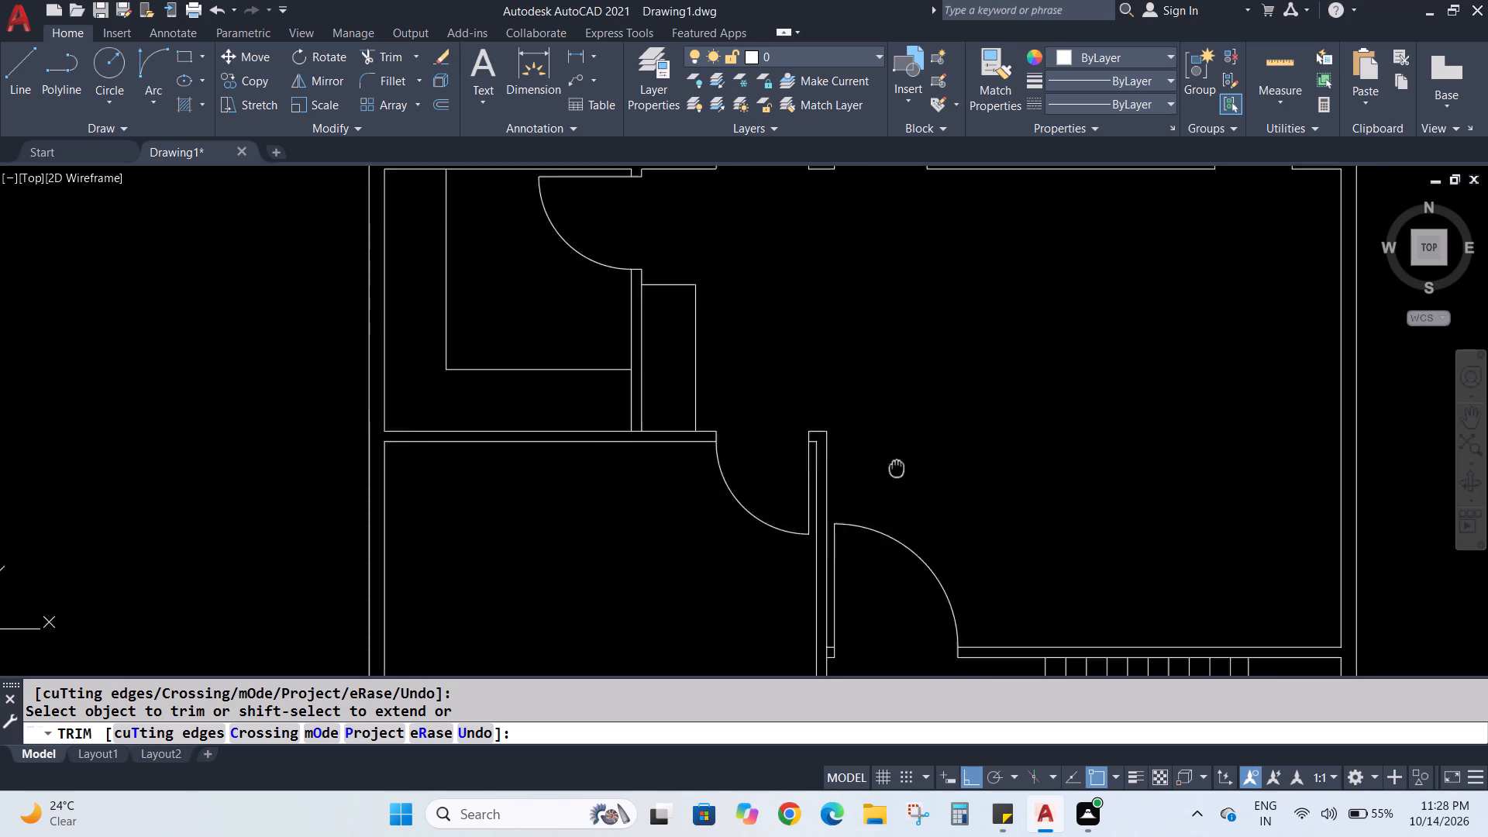
middle_click_drag(885, 444, 833, 243)
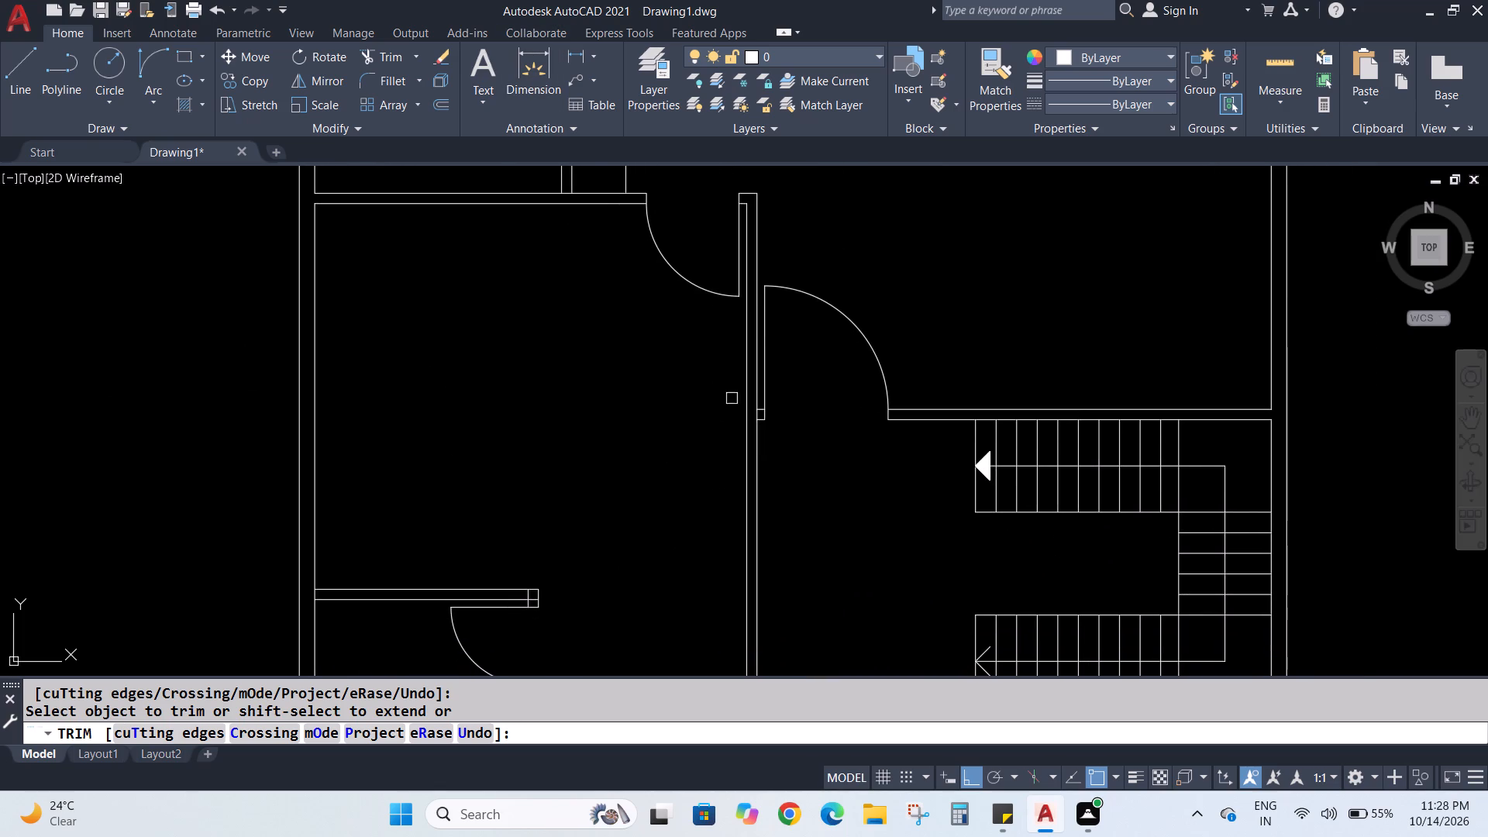
scroll(761, 411, "up", 4)
left_click(737, 429)
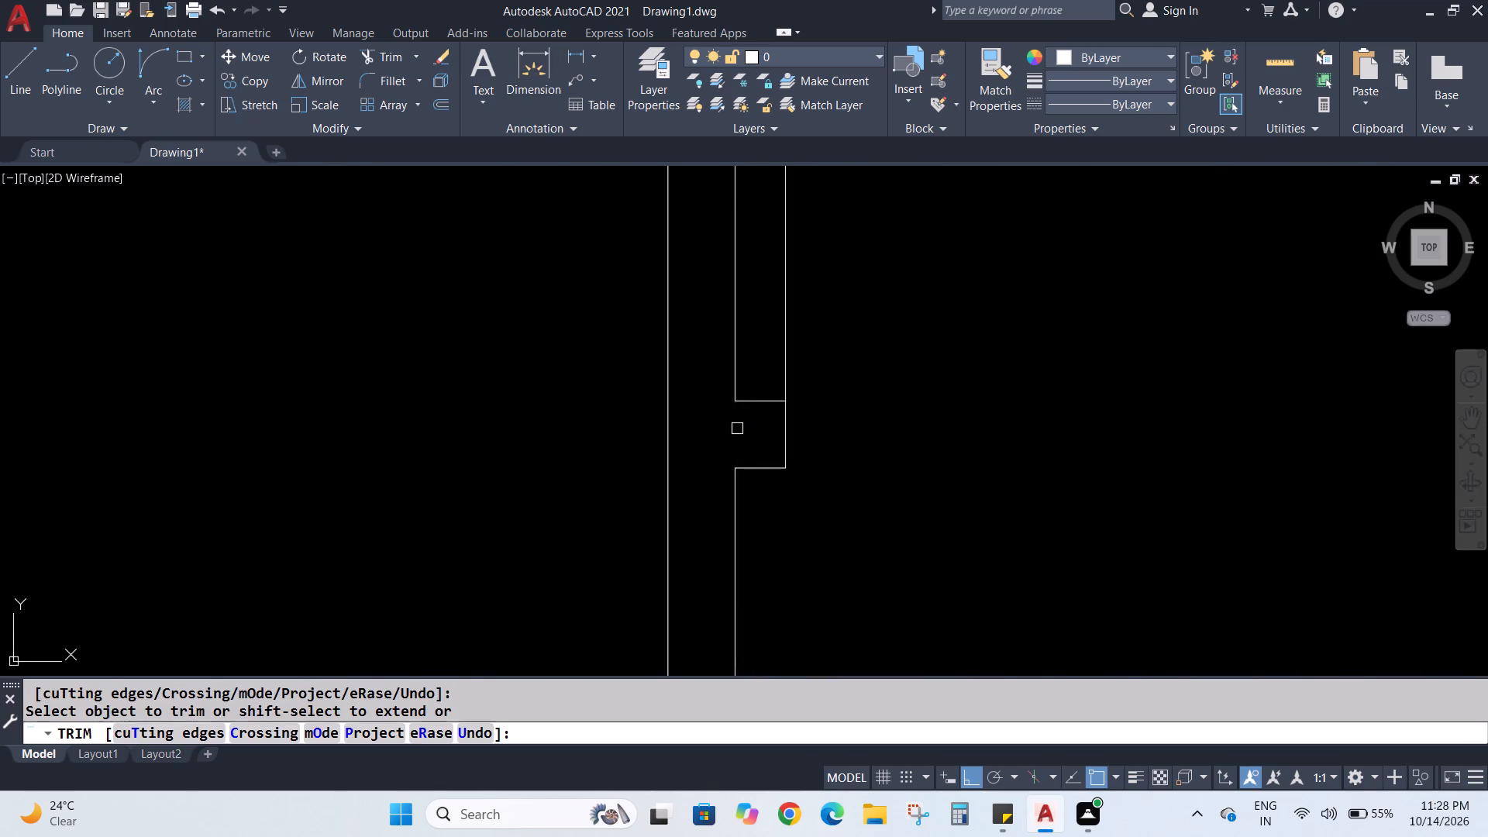
Trim the overlapping wall lines at both ends of the horizontal partition above the small lower room.
scroll(743, 418, "down", 5)
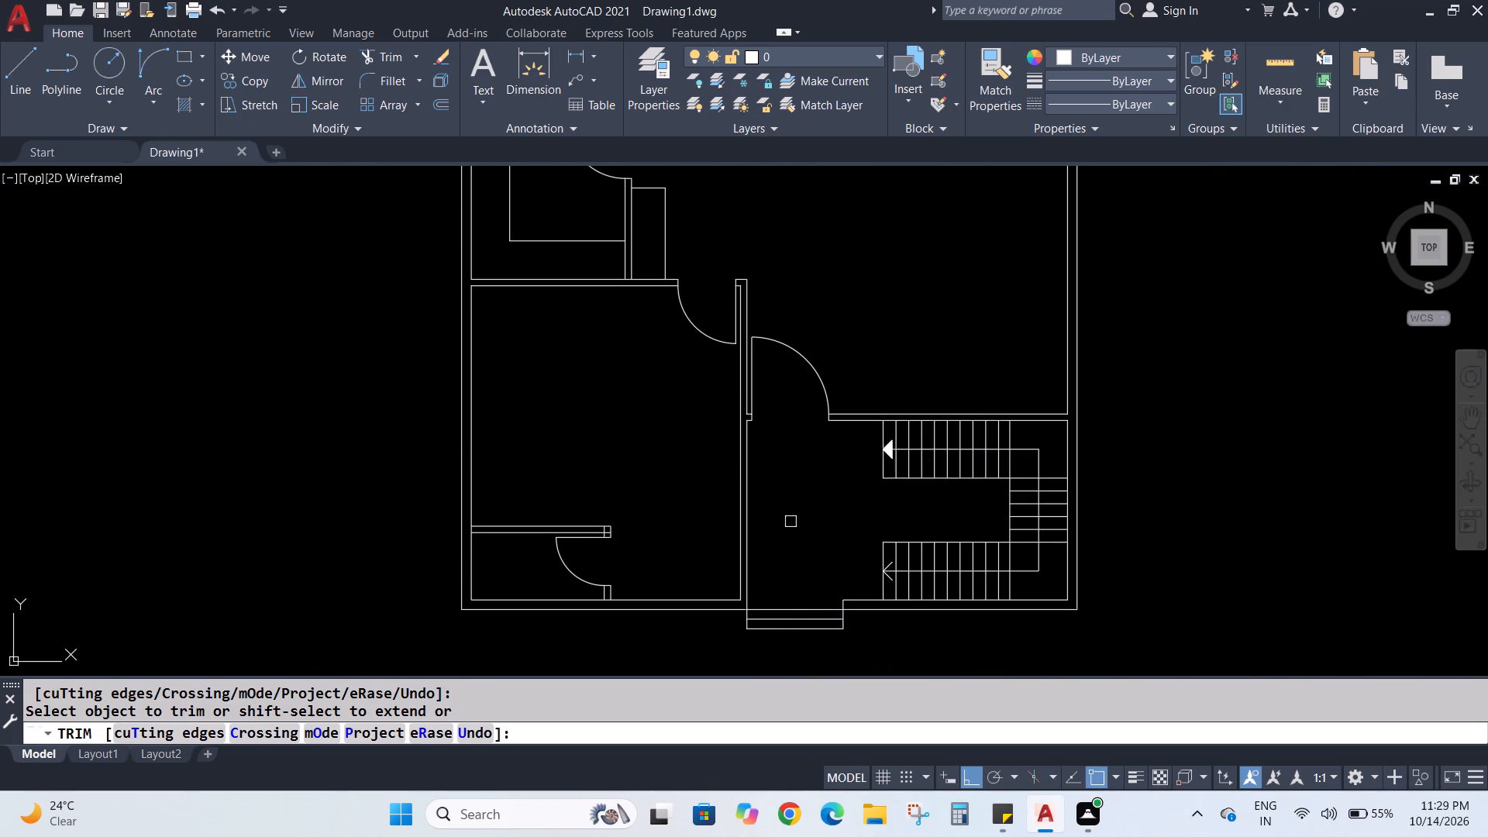
scroll(583, 628, "up", 1)
scroll(617, 452, "up", 3)
scroll(560, 477, "down", 3)
scroll(556, 494, "up", 3)
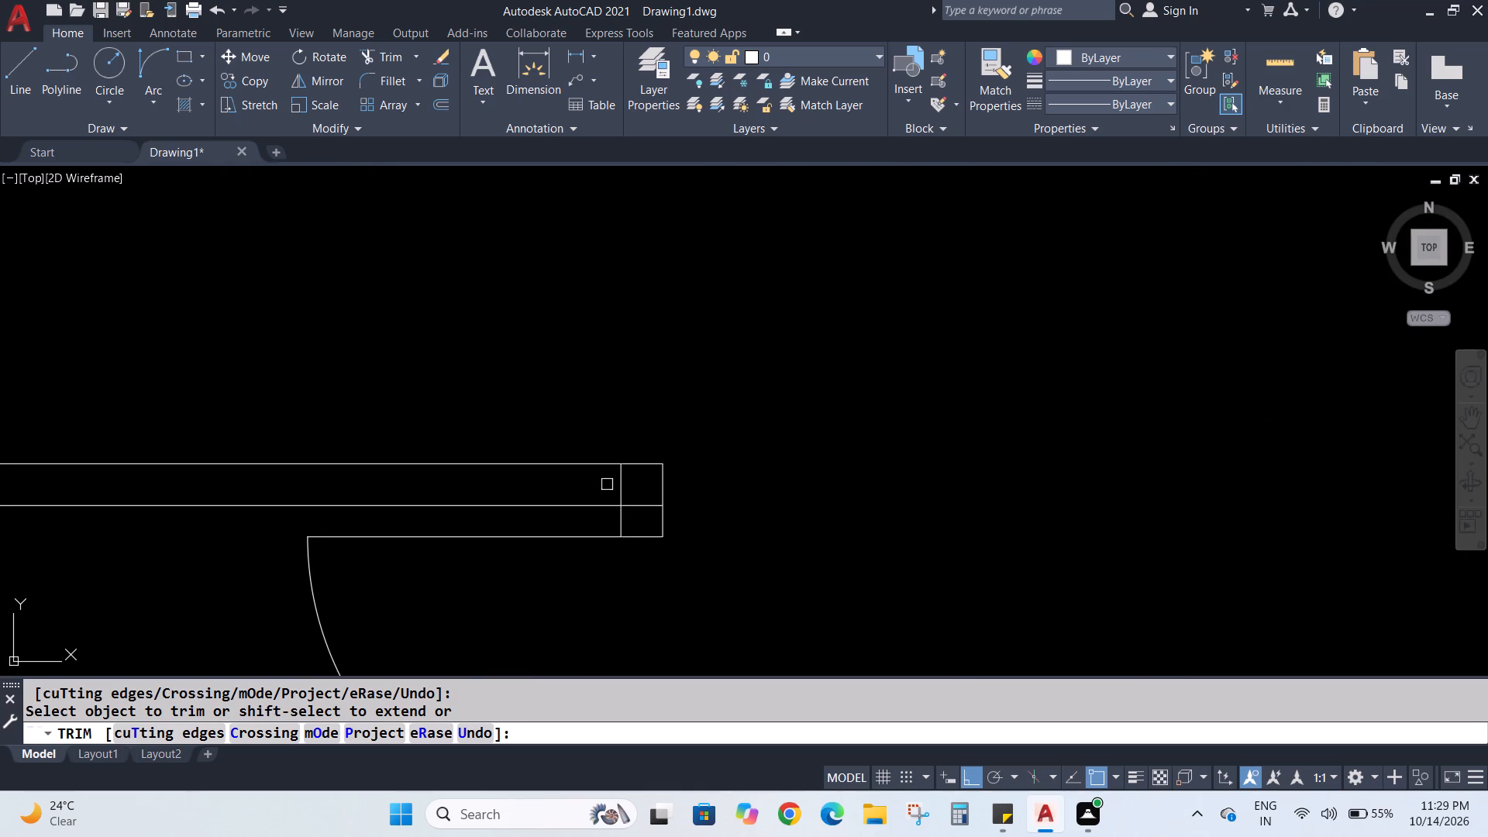
left_click(618, 487)
left_click(639, 504)
scroll(569, 503, "down", 6)
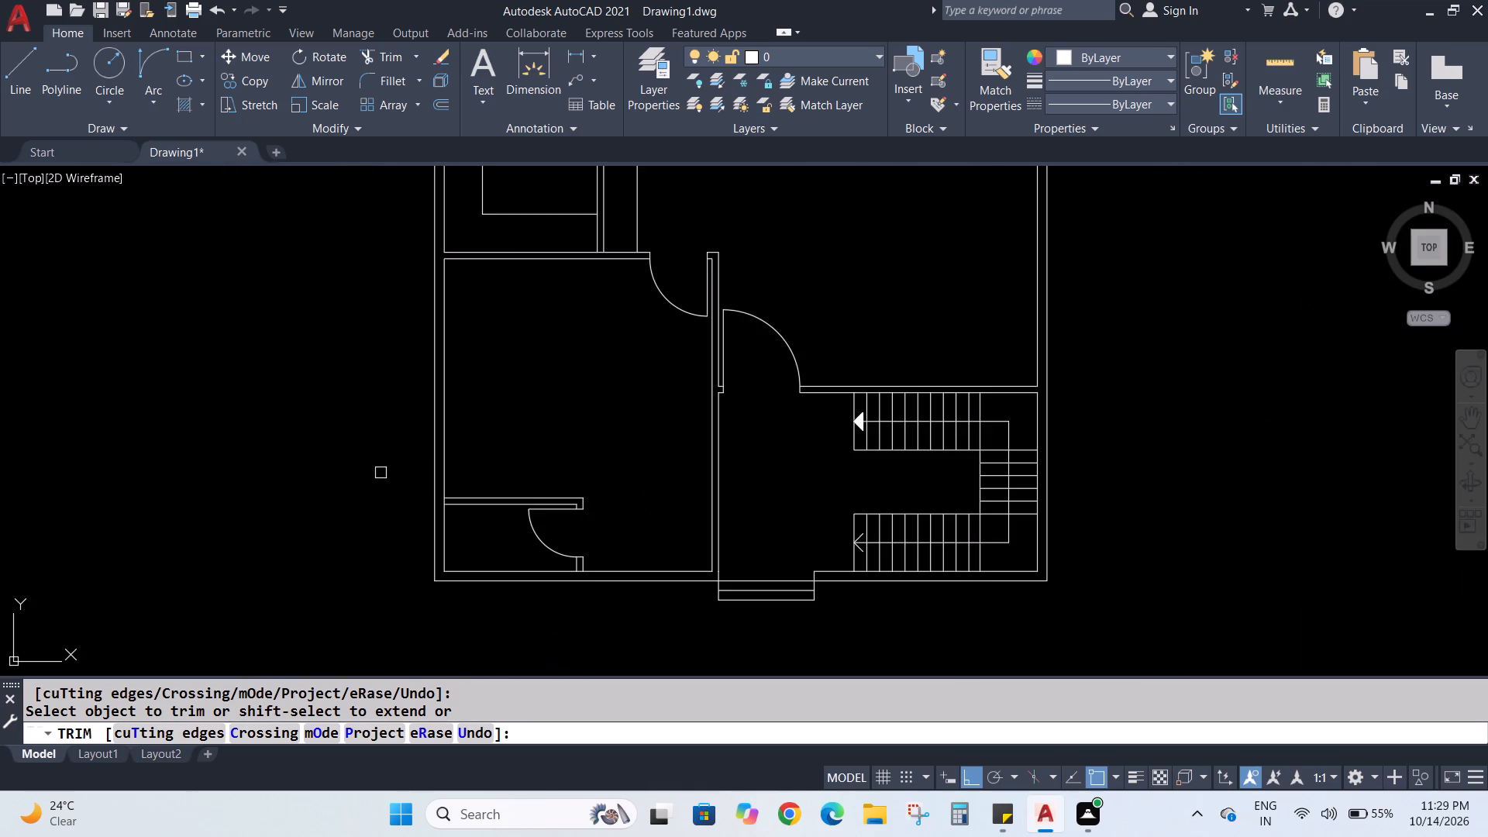
scroll(467, 515, "up", 5)
left_click(217, 409)
Review the whole floor plan for wall junctions that still need trimming.
scroll(324, 377, "down", 5)
scroll(491, 363, "down", 3)
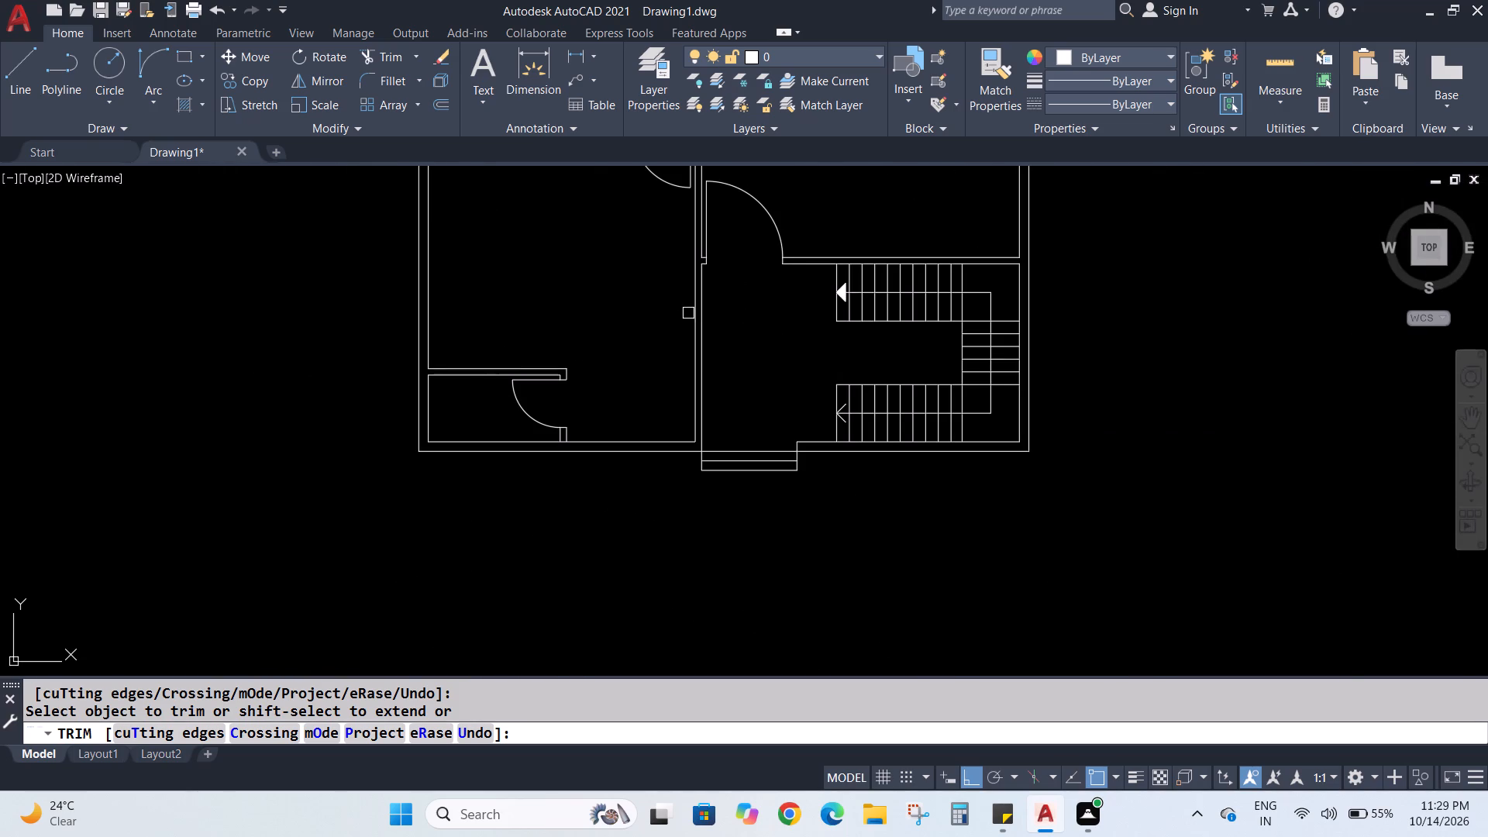
scroll(688, 313, "down", 2)
scroll(688, 312, "up", 2)
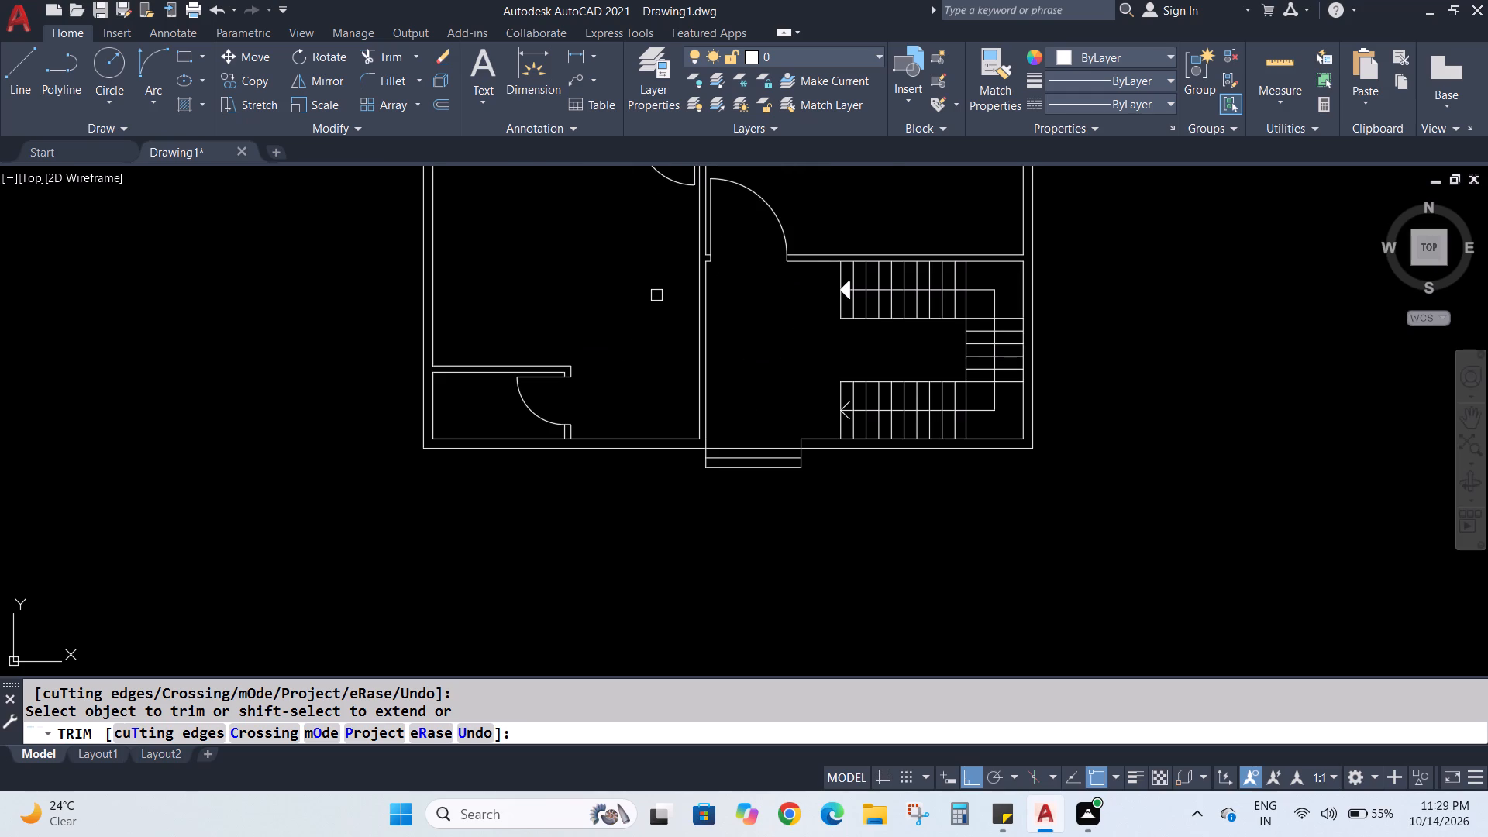
scroll(656, 295, "down", 2)
scroll(656, 296, "up", 1)
middle_click_drag(656, 296, 646, 426)
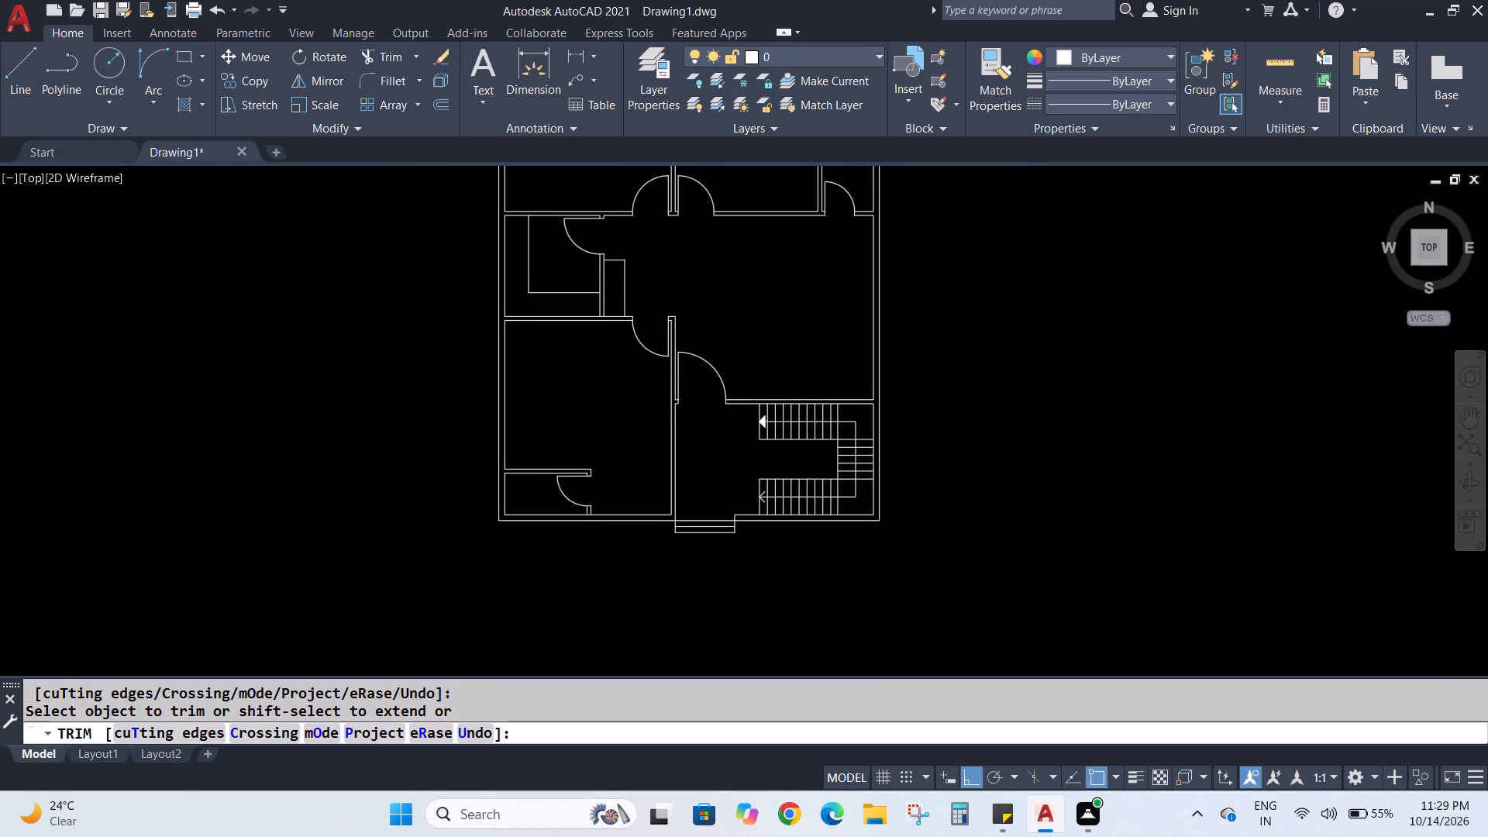
middle_click_drag(672, 257, 663, 321)
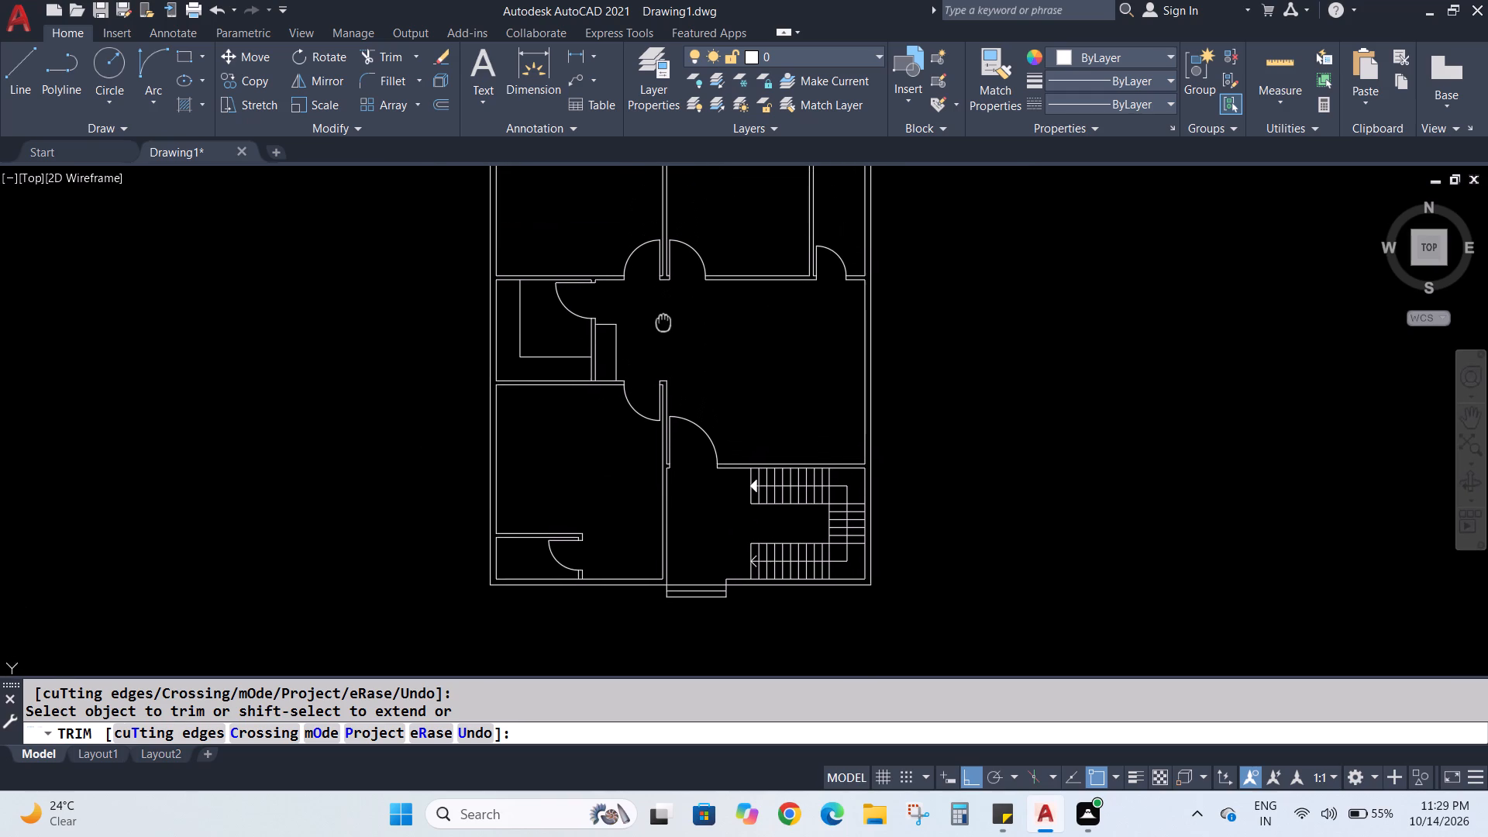
middle_click_drag(663, 321, 646, 396)
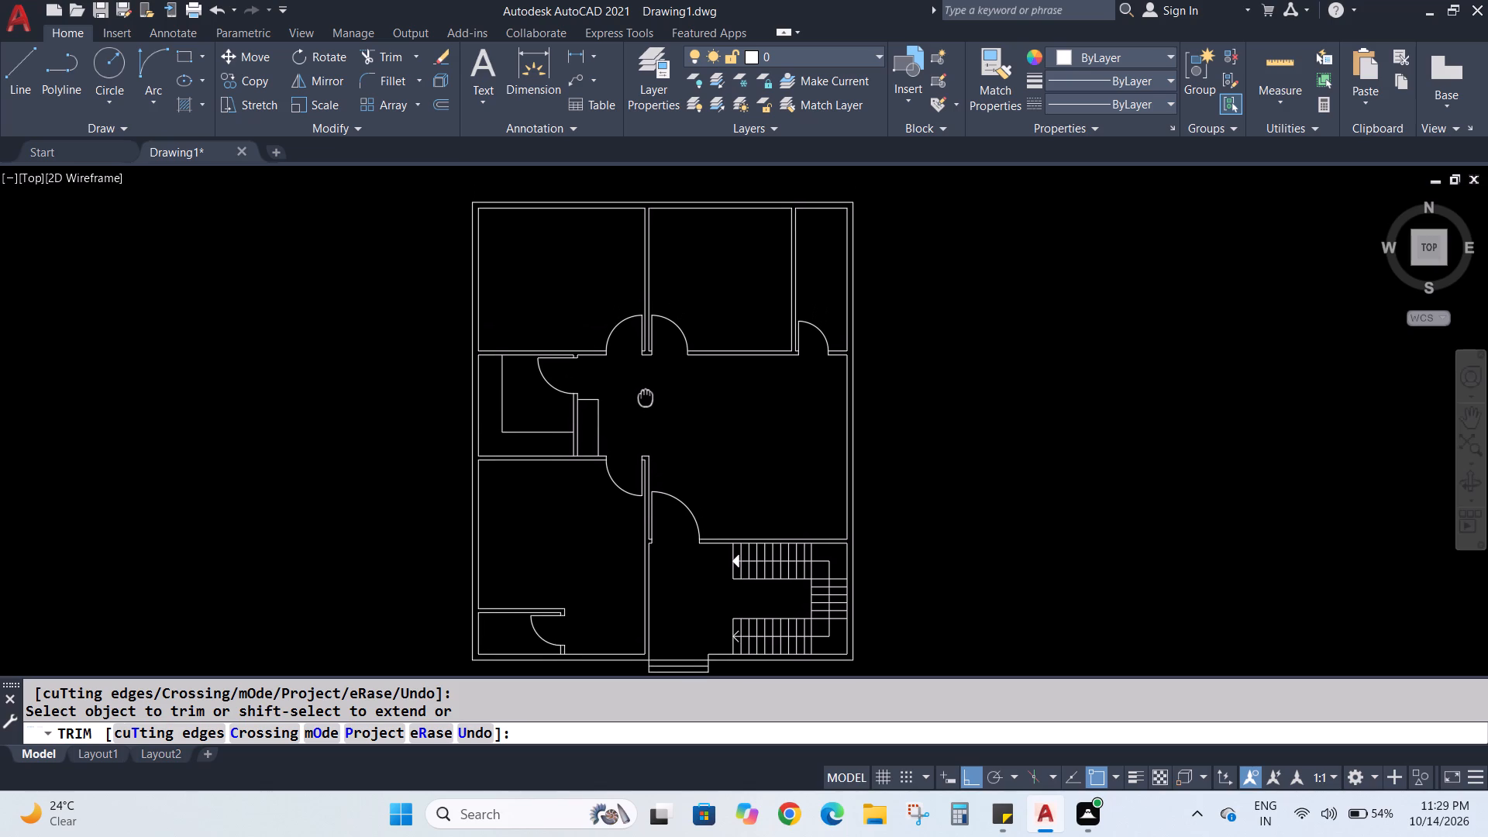
middle_click_drag(646, 396, 632, 284)
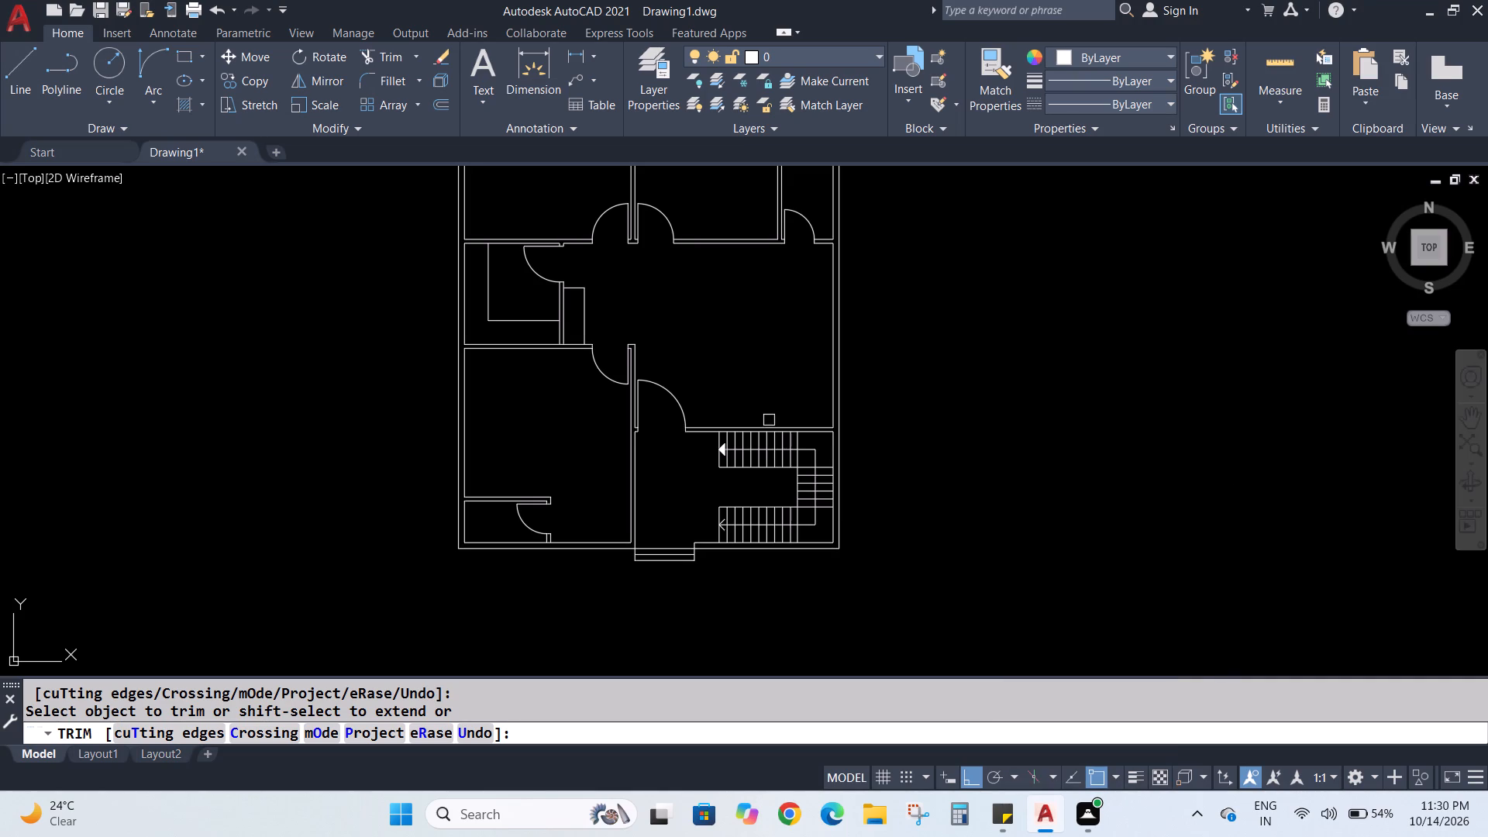
scroll(579, 560, "up", 2)
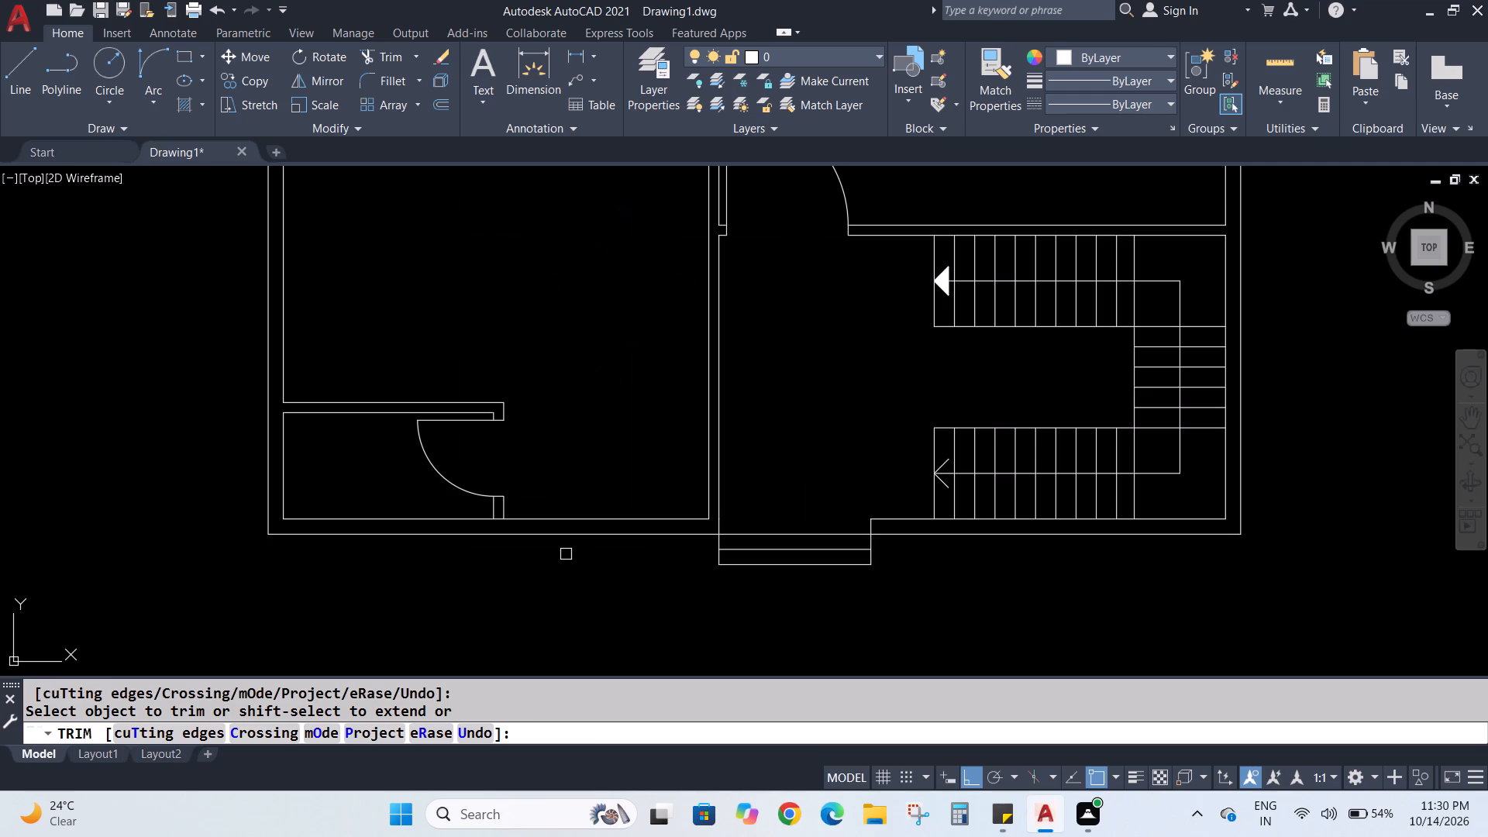
key("Escape")
key("Escape")
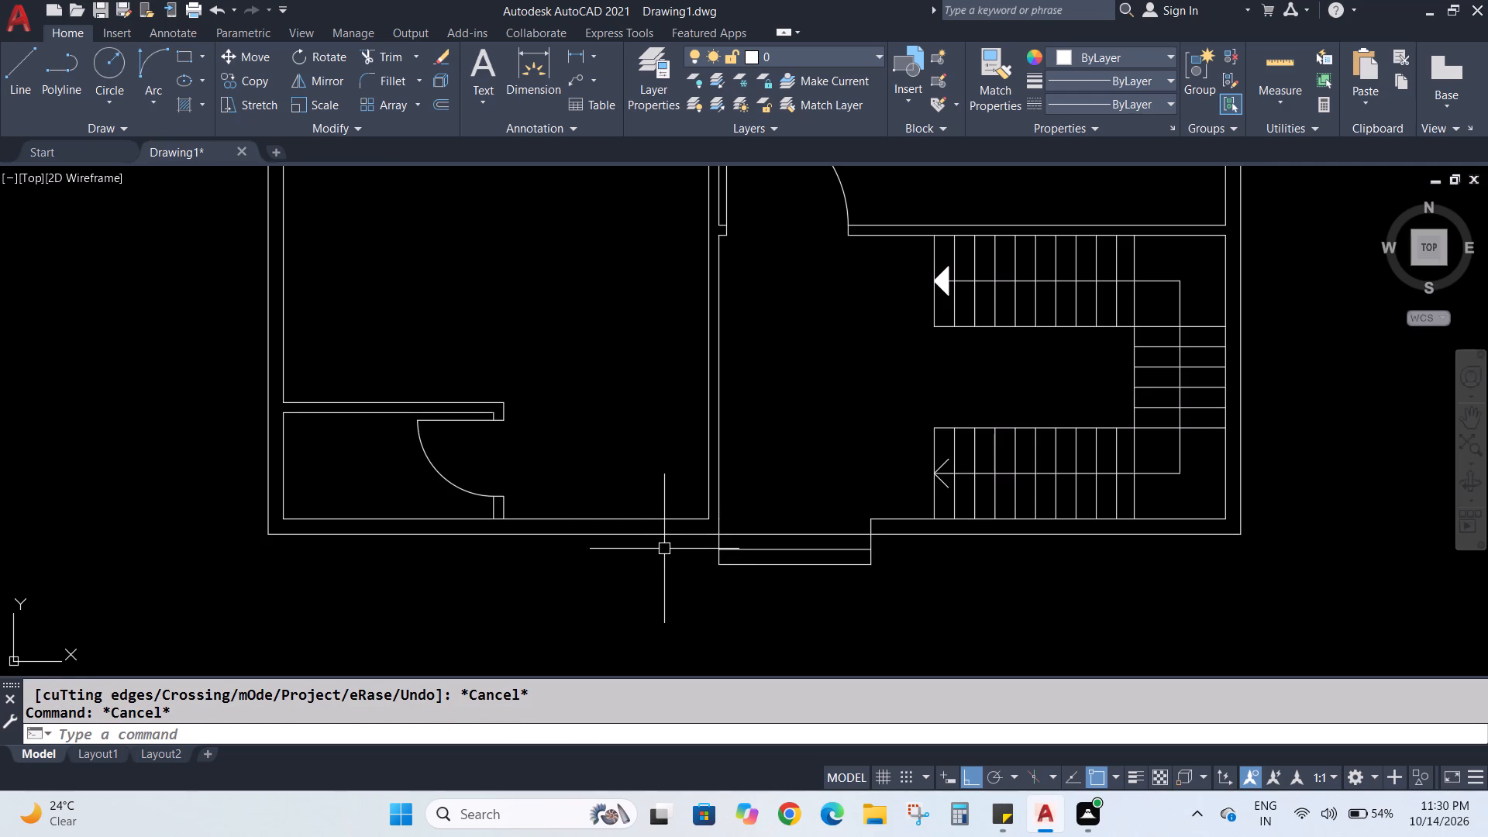
Offset the inner line of the exterior wall below the small lower room by 3" outward, into the wall thickness.
scroll(666, 549, "down", 1)
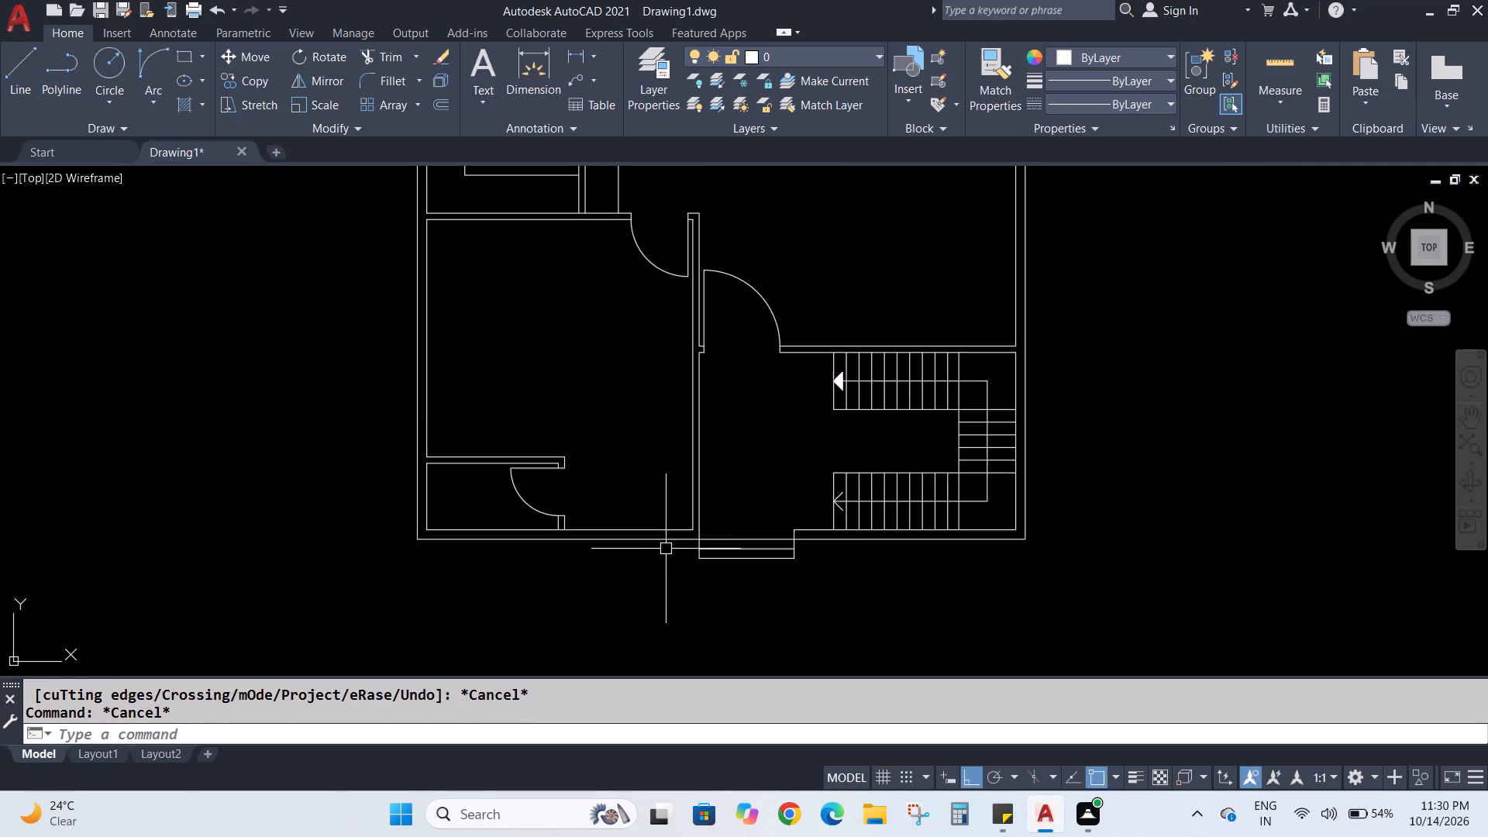
scroll(576, 547, "up", 2)
middle_click_drag(436, 489, 501, 491)
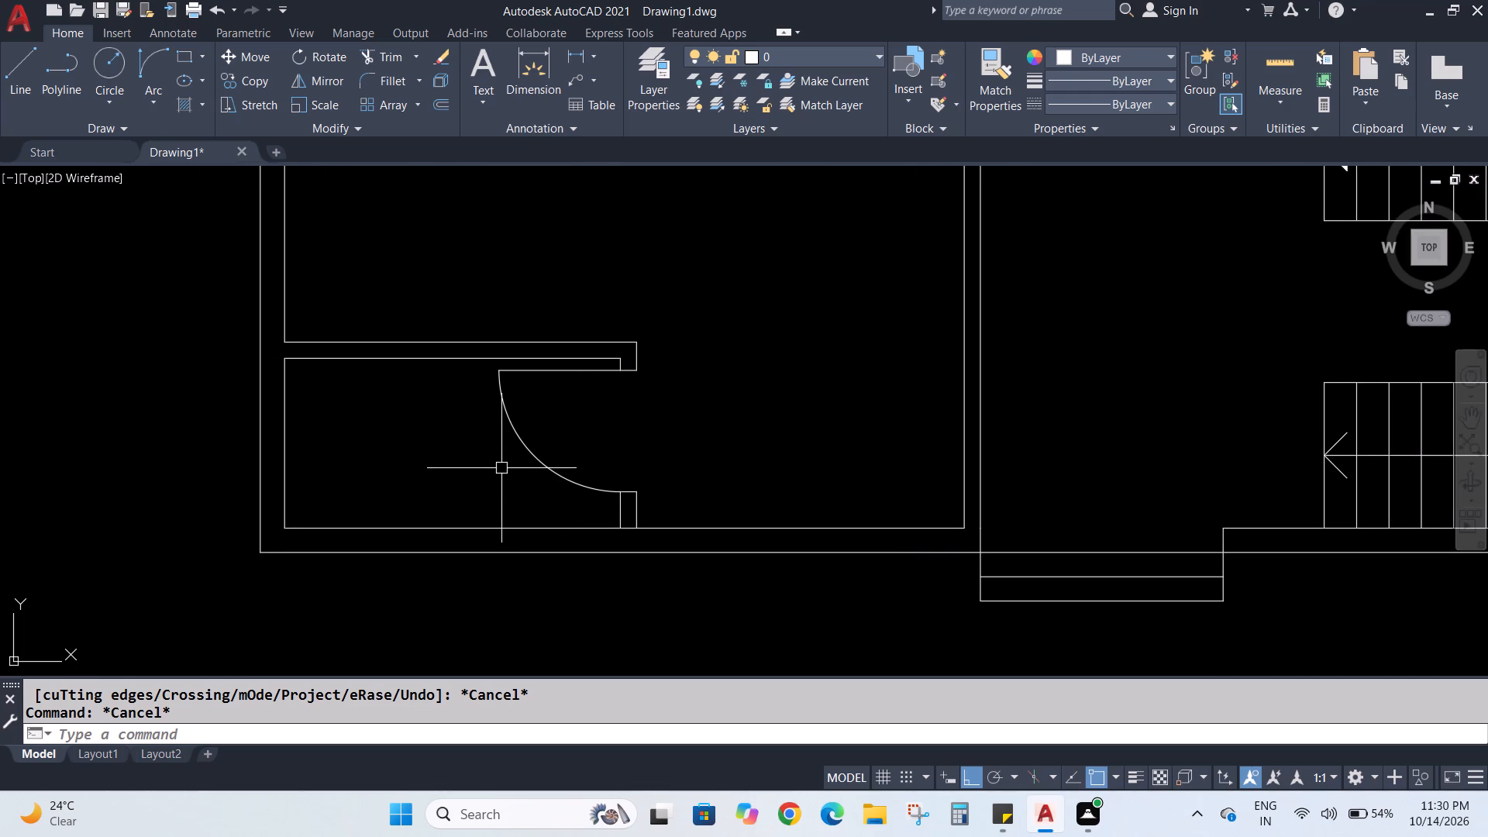
key("Escape")
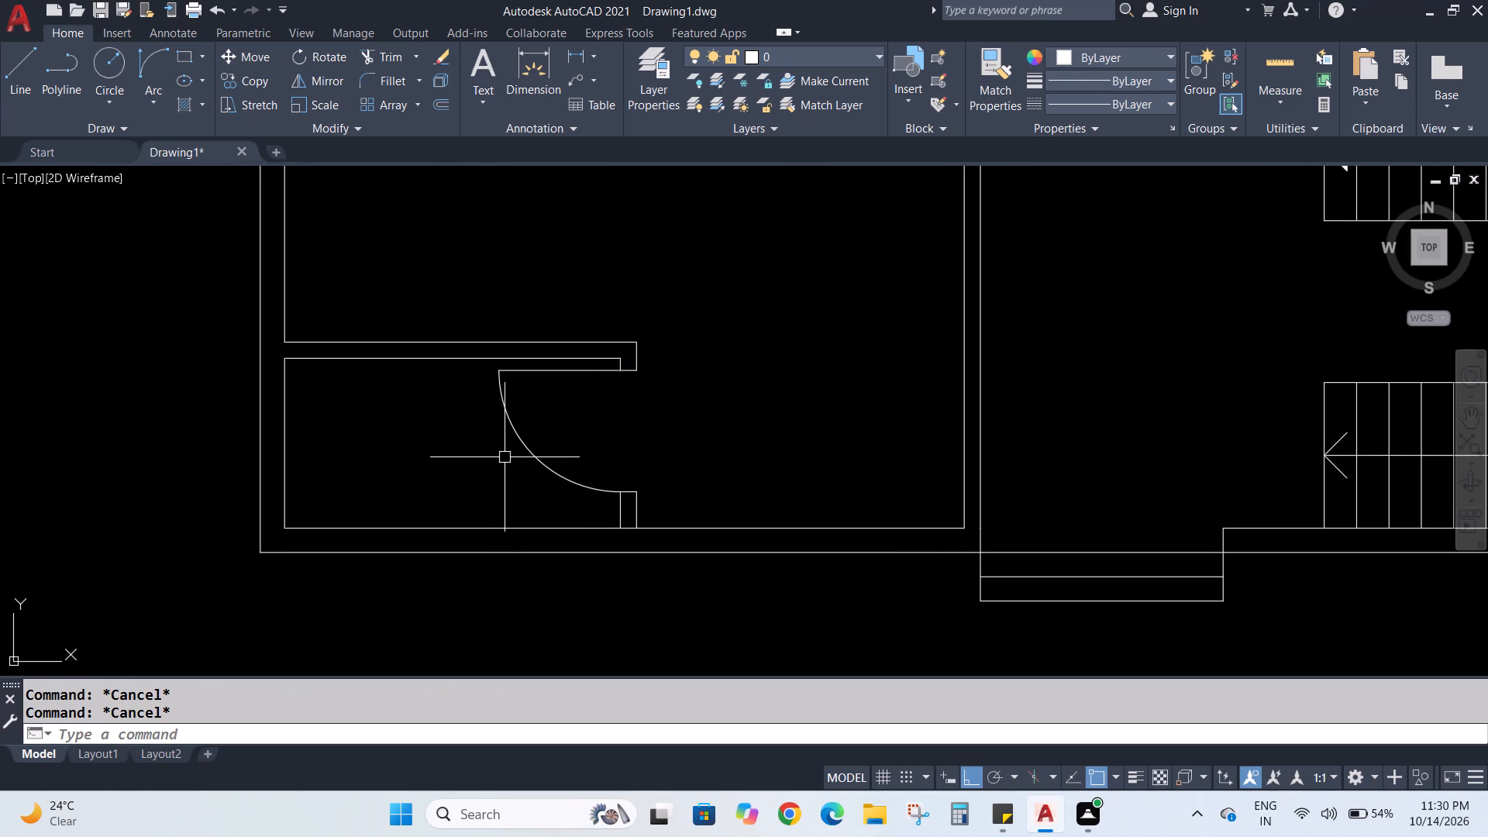
key("o")
key("Return")
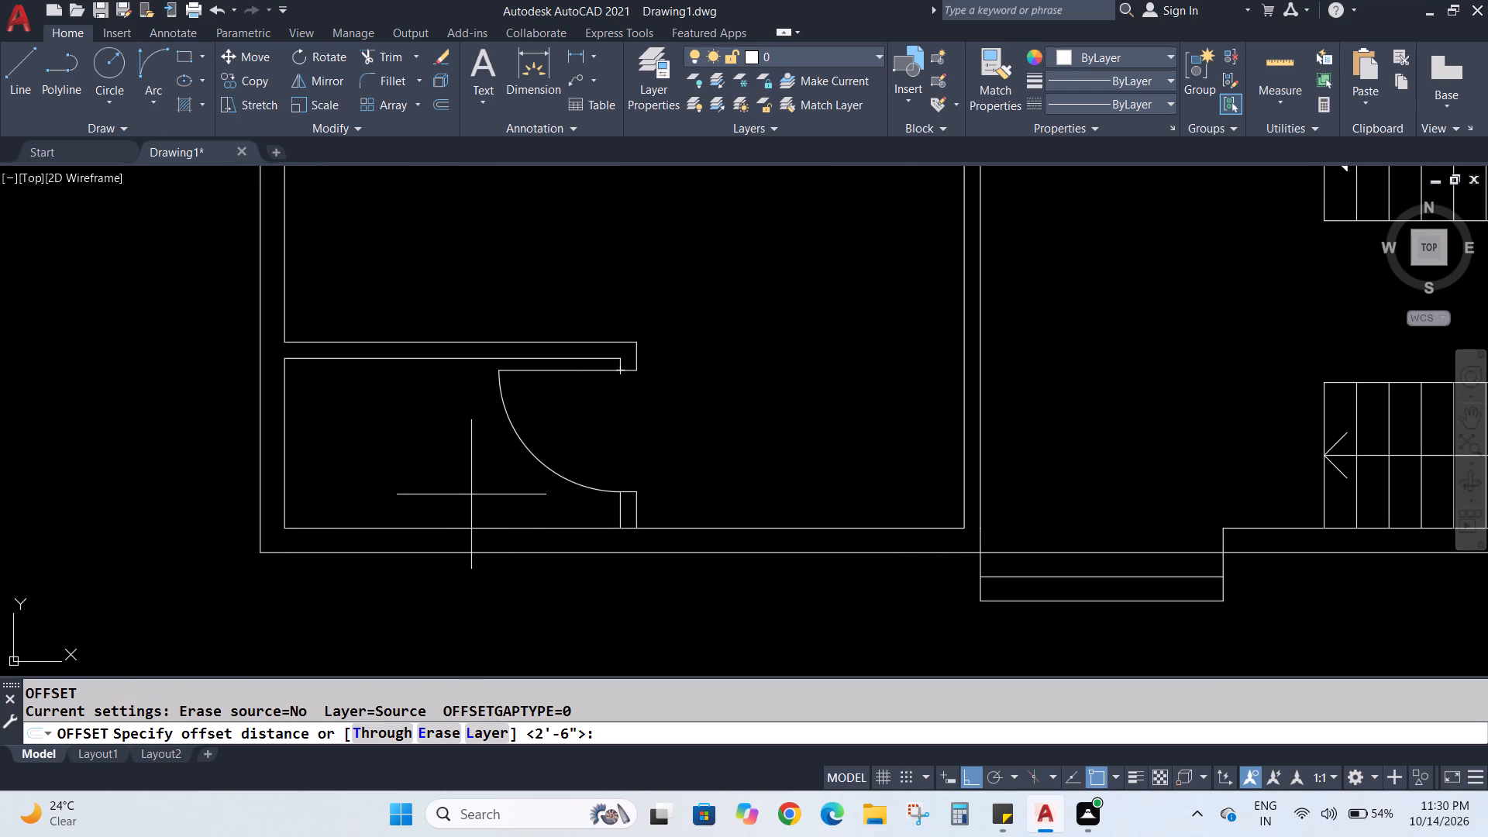
key("3")
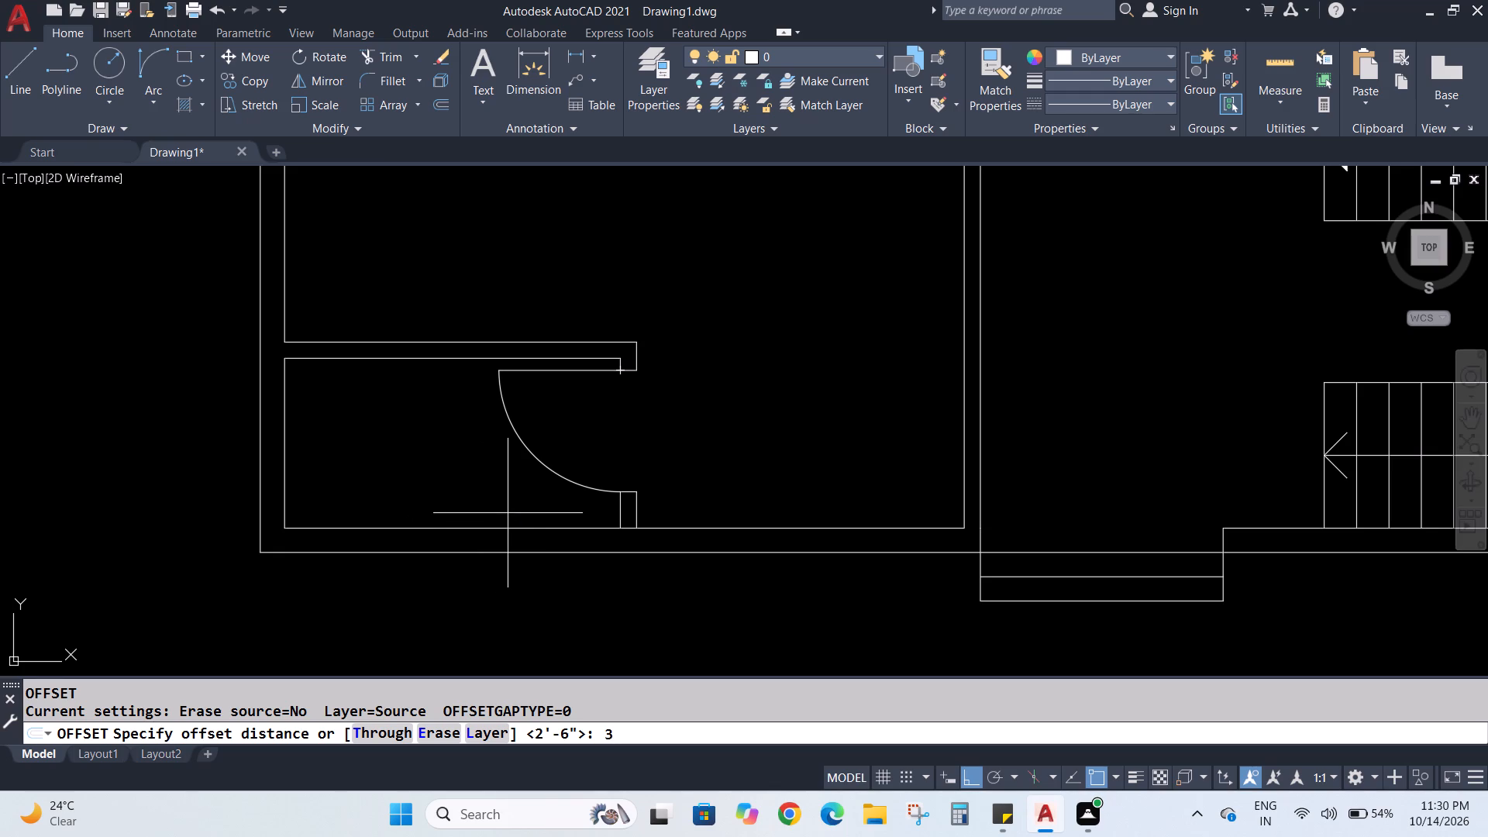
key("shift+quotedbl")
key("Return")
left_click(509, 531)
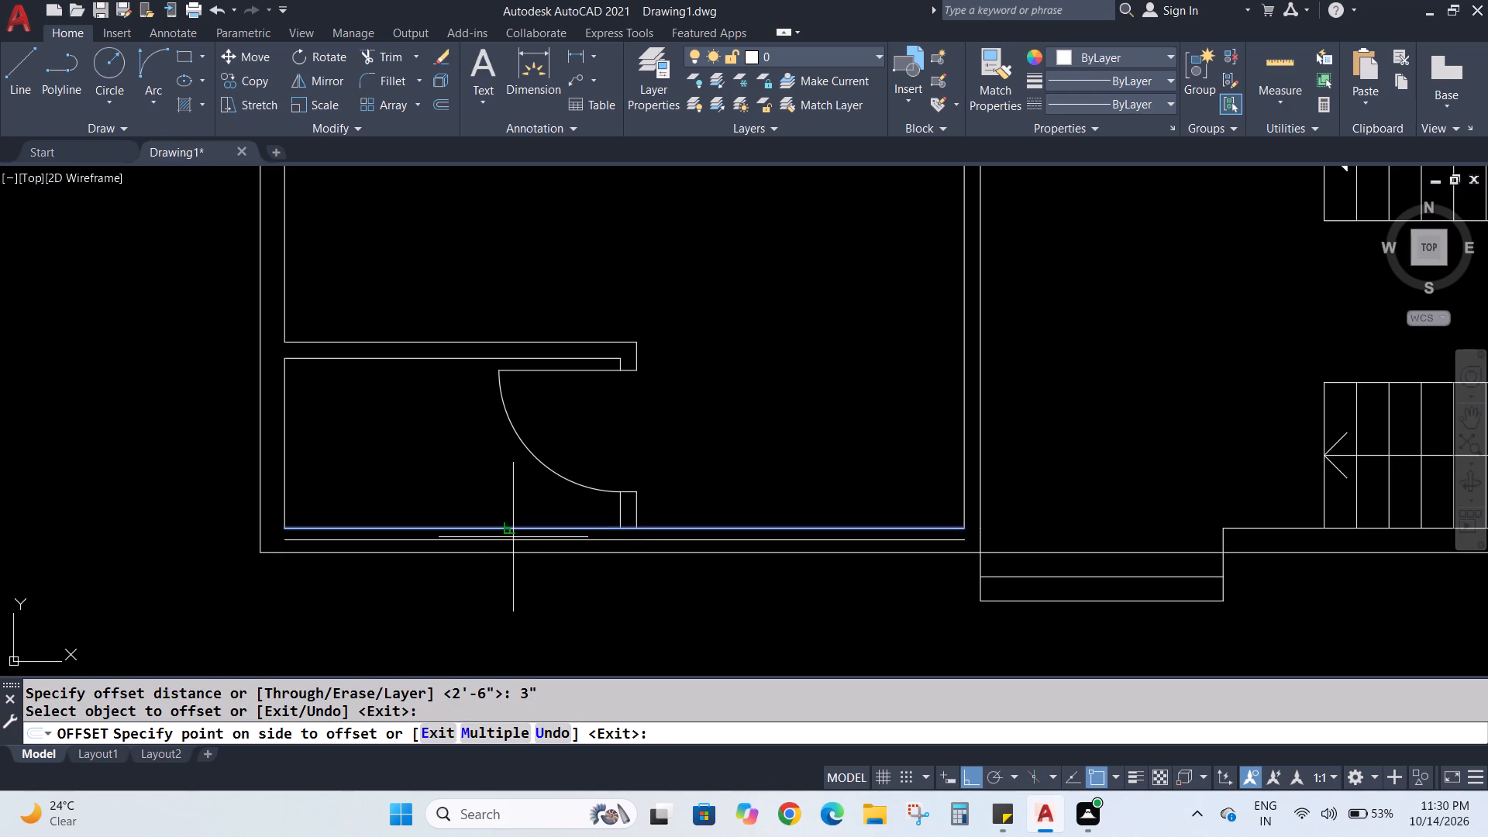
left_click(513, 537)
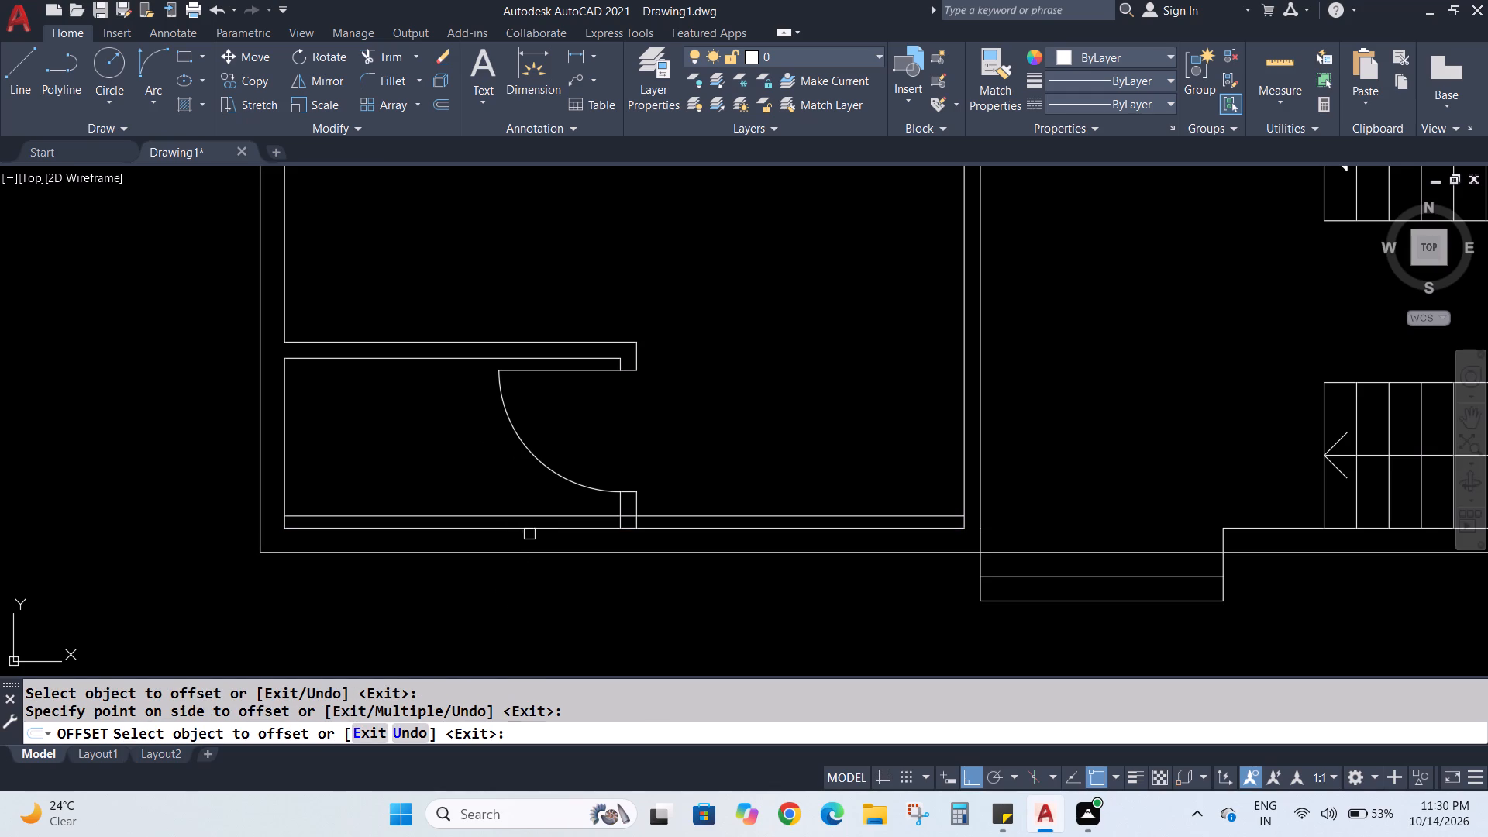
left_click(525, 532)
left_click(525, 537)
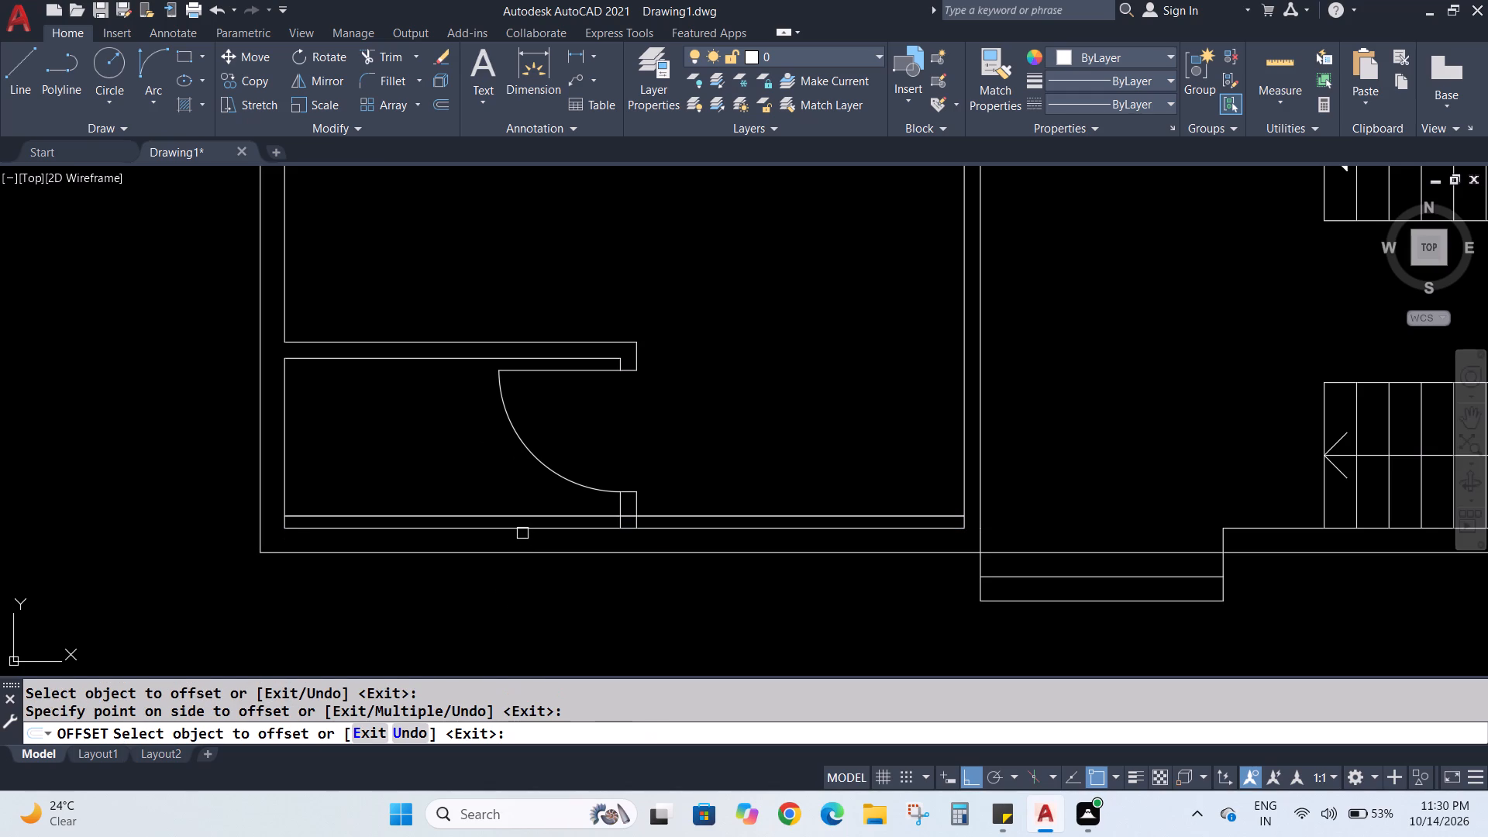
key("ctrl+z")
key("ctrl+z")
left_click(522, 529)
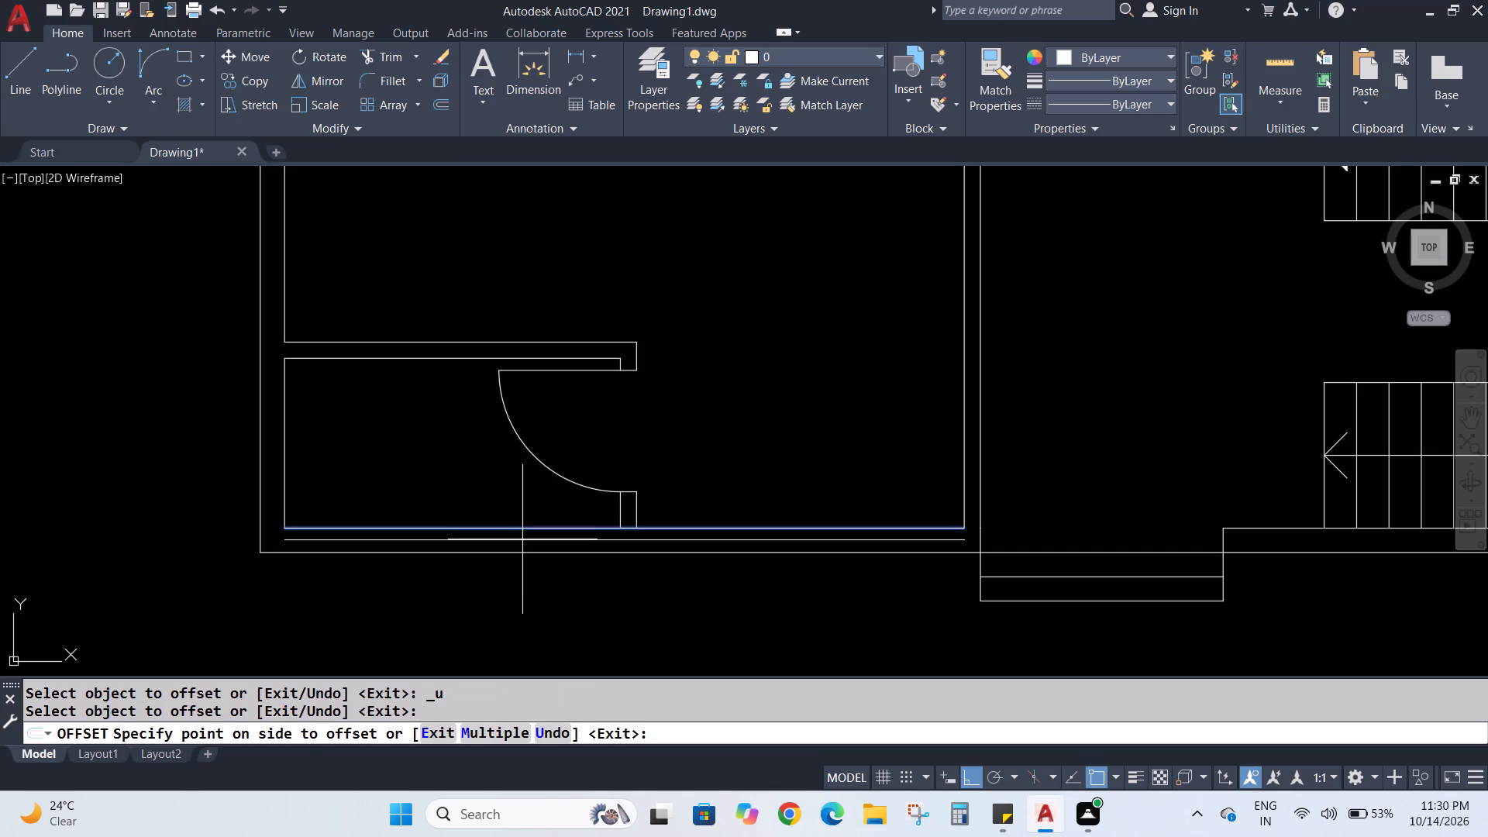
left_click(522, 539)
key("Escape")
key("Escape")
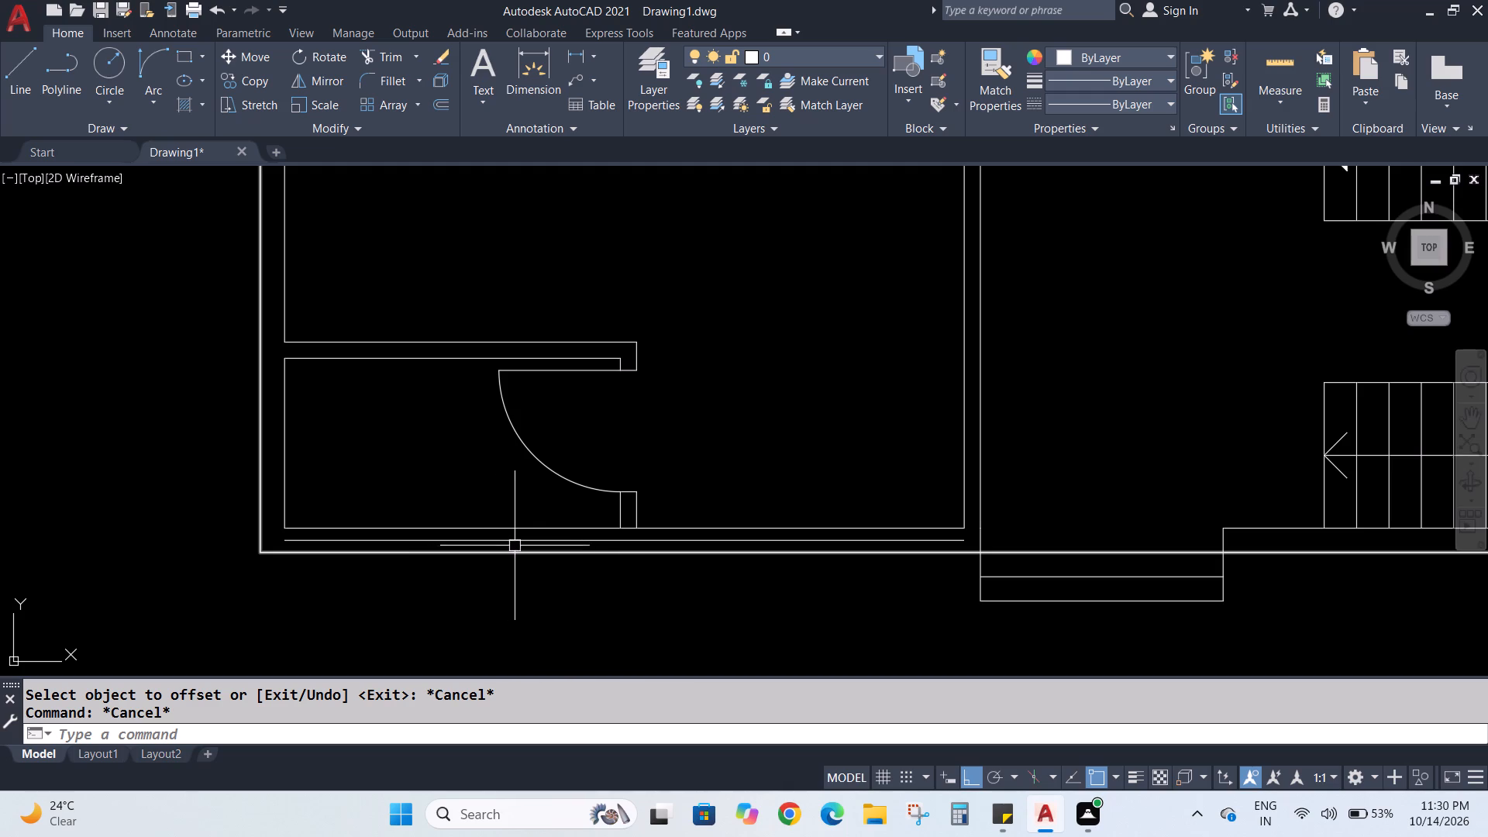
key("Escape")
key("Escape")
Trim the bottom exterior wall's inner line across the end of the short vertical partition beside the small room's door.
type("TR")
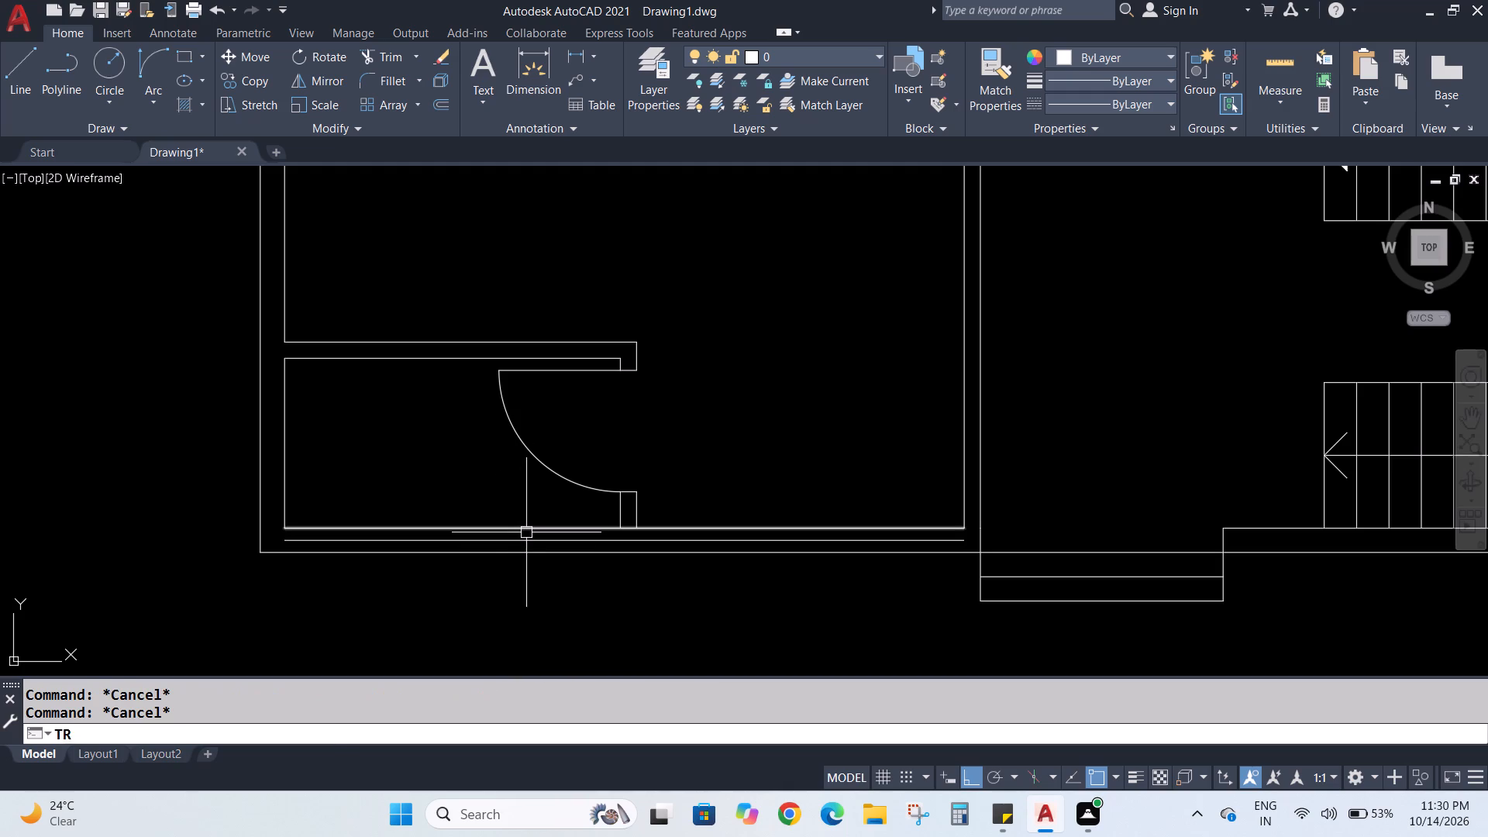
key("Return")
scroll(622, 525, "up", 3)
left_click(634, 537)
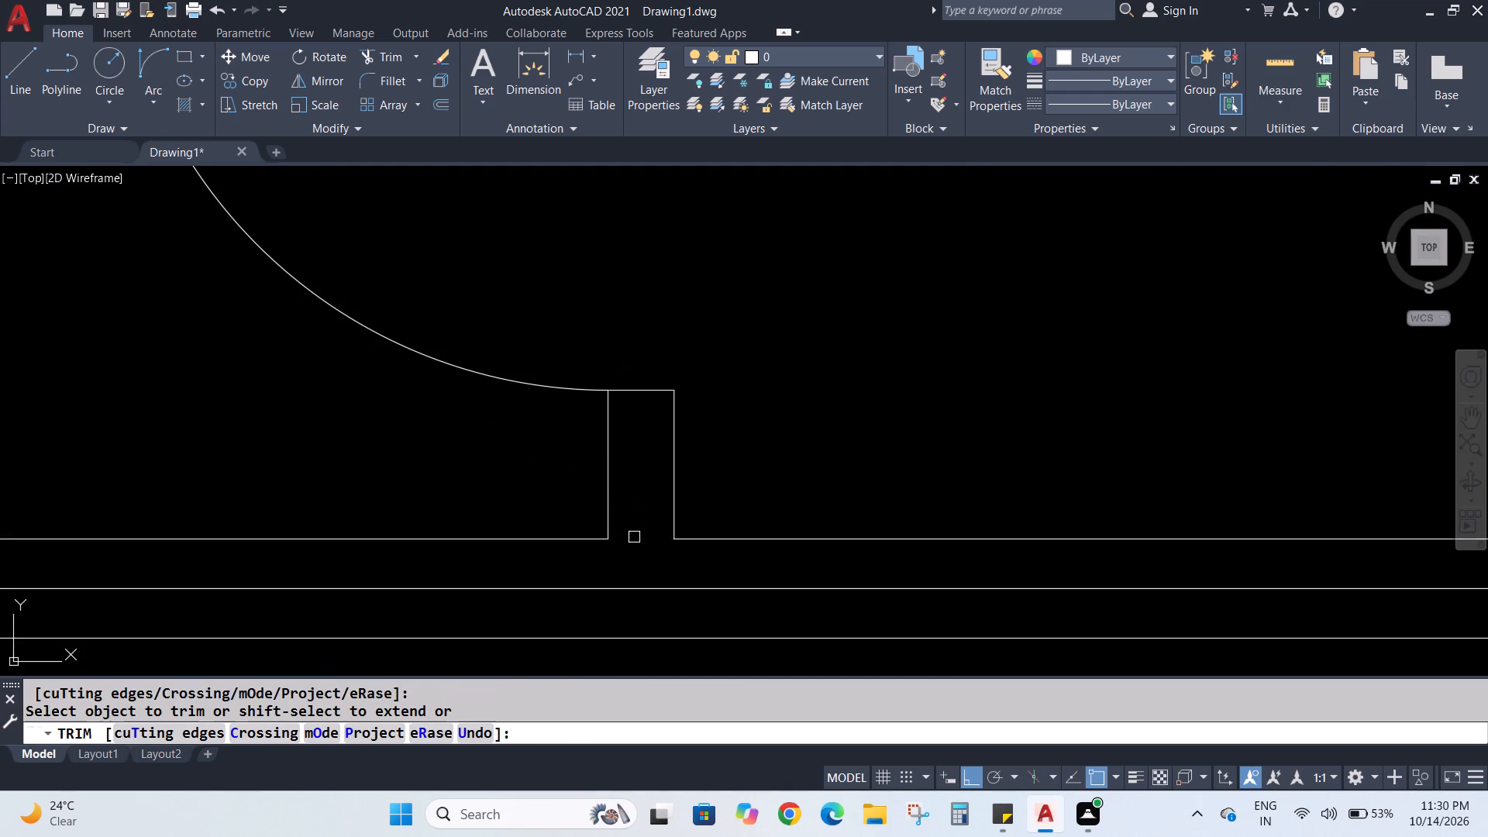
scroll(634, 537, "down", 4)
scroll(581, 570, "up", 1)
key("Escape")
key("Escape")
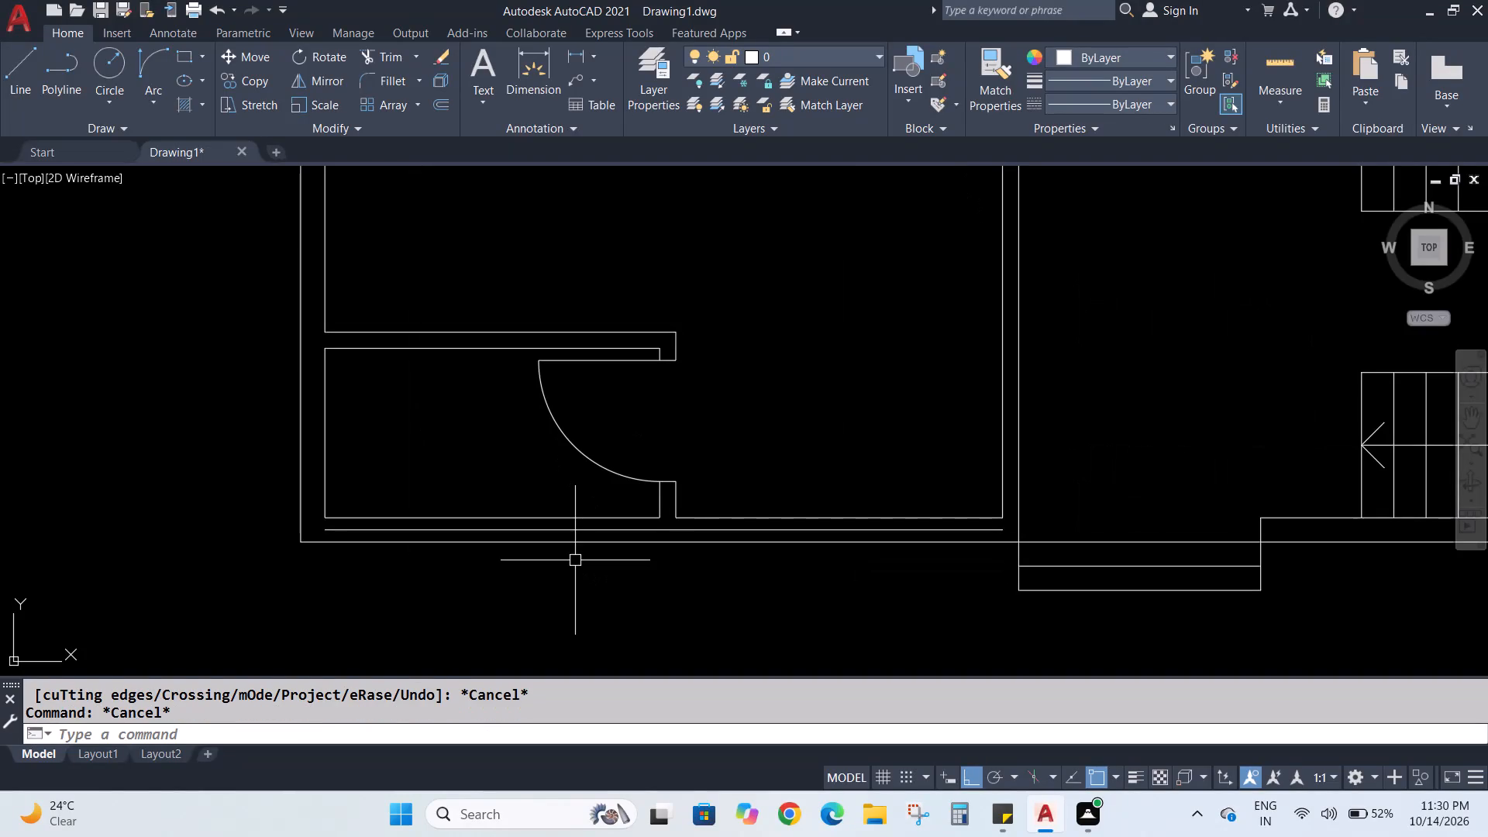
Draw a line across the bottom exterior wall's thickness, from the short partition's west face to the outer wall line.
key("l")
key("Return")
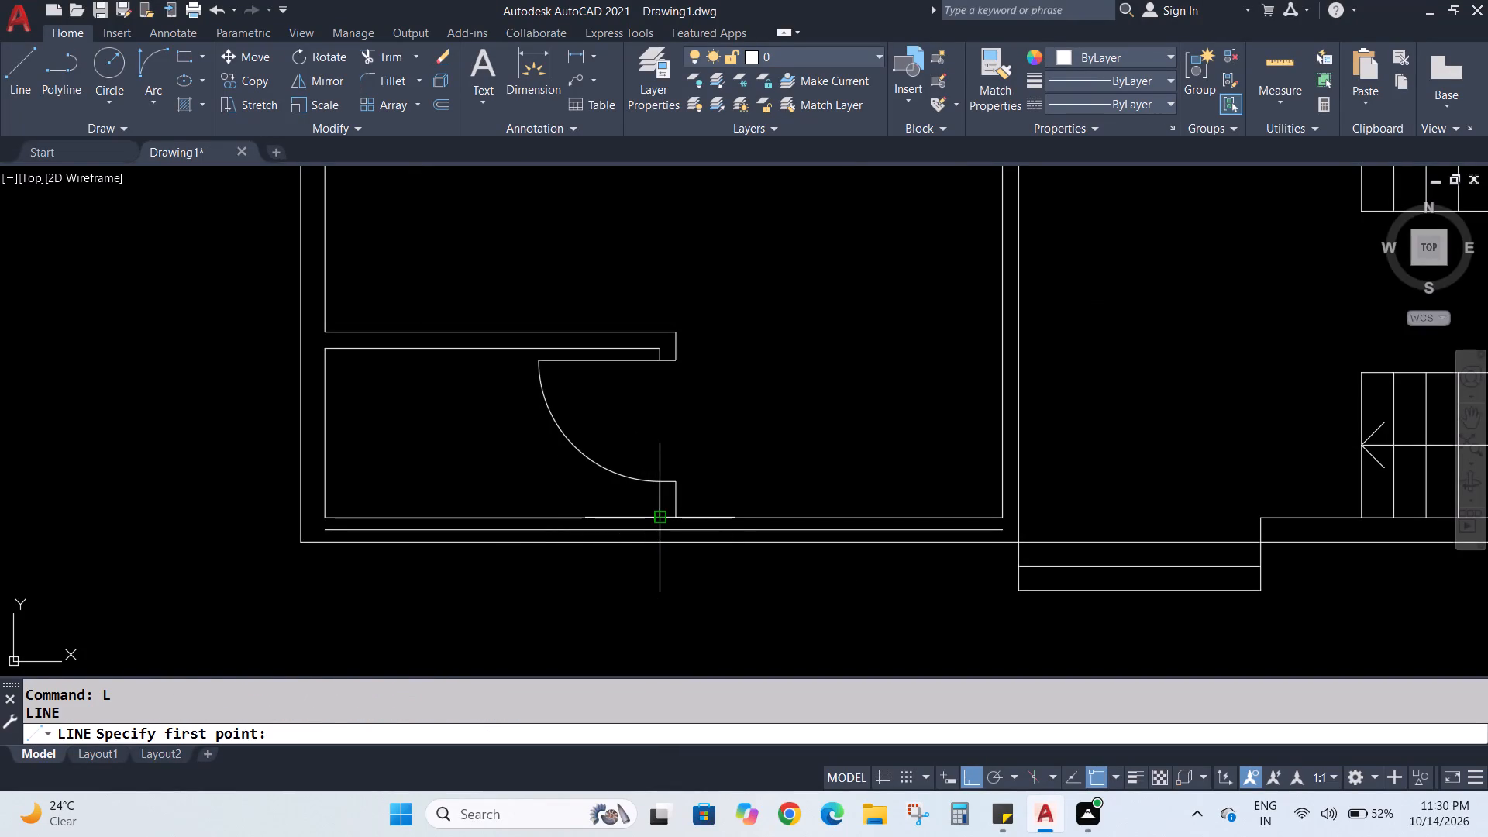
left_click(656, 521)
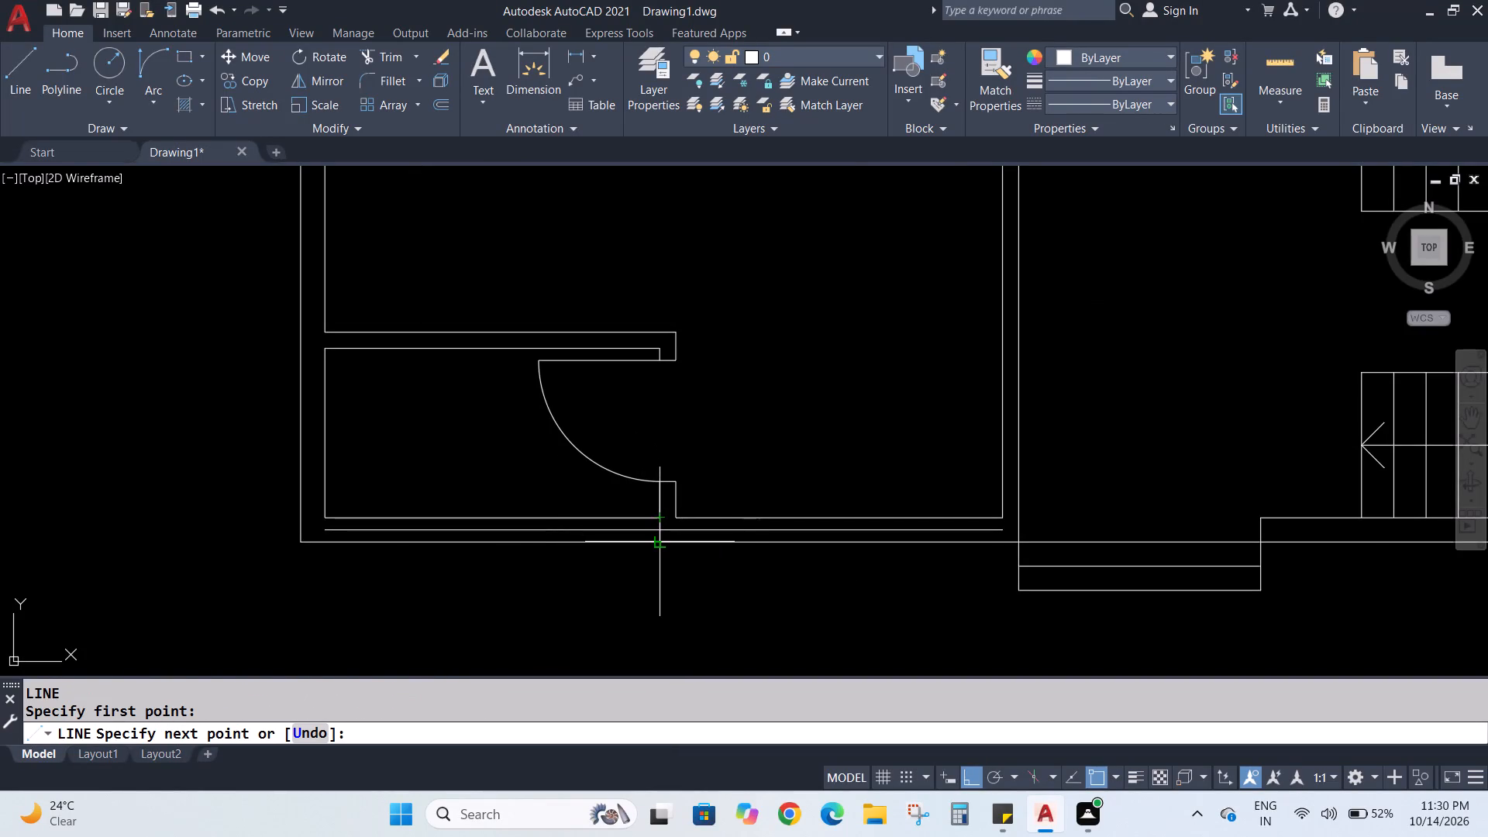
left_click(659, 544)
key("Escape")
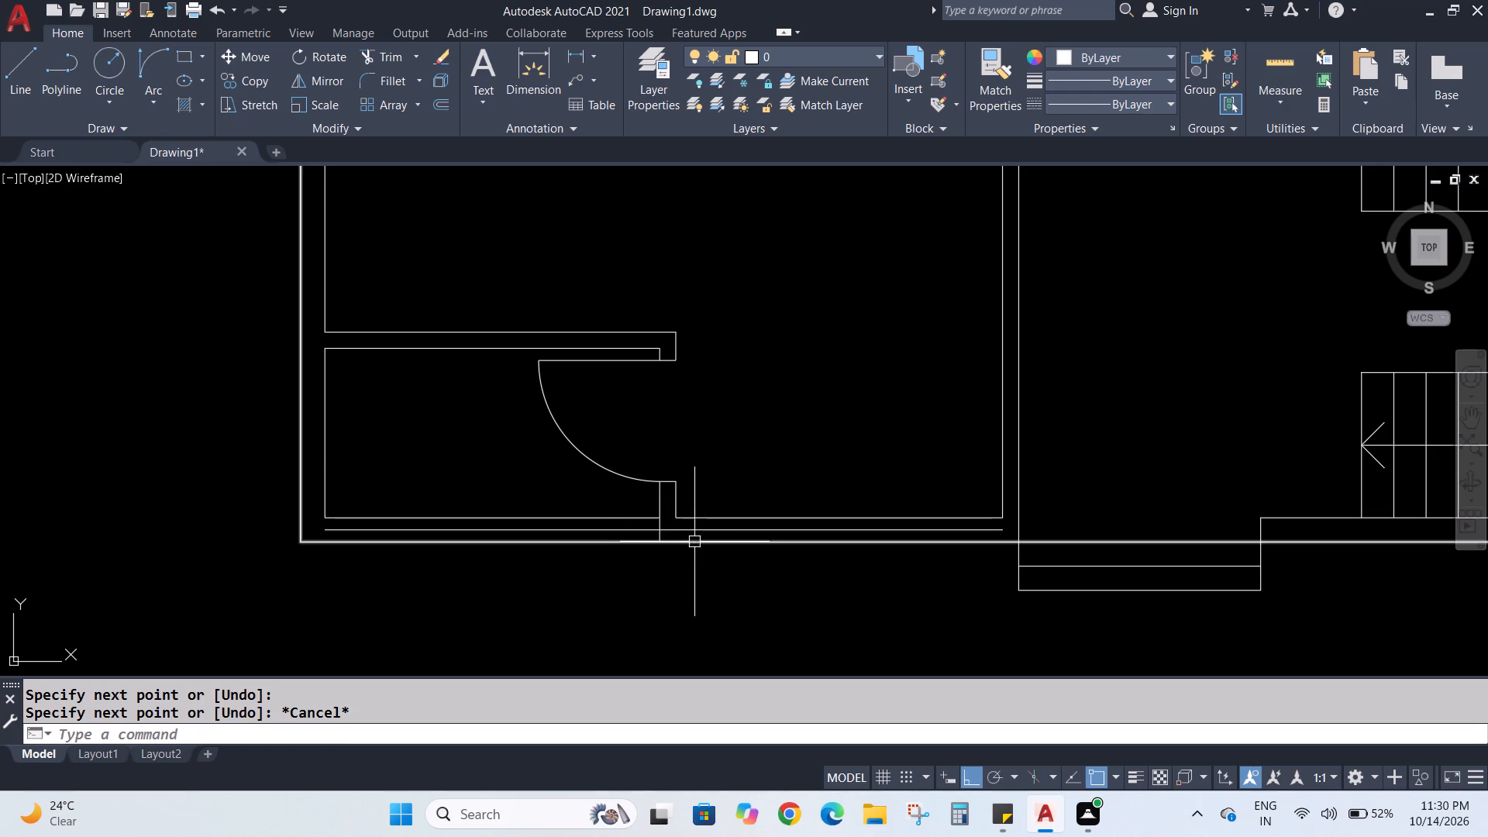
Measure the length of the small lower room's bottom inner wall line with a linear dimension.
scroll(515, 515, "up", 1)
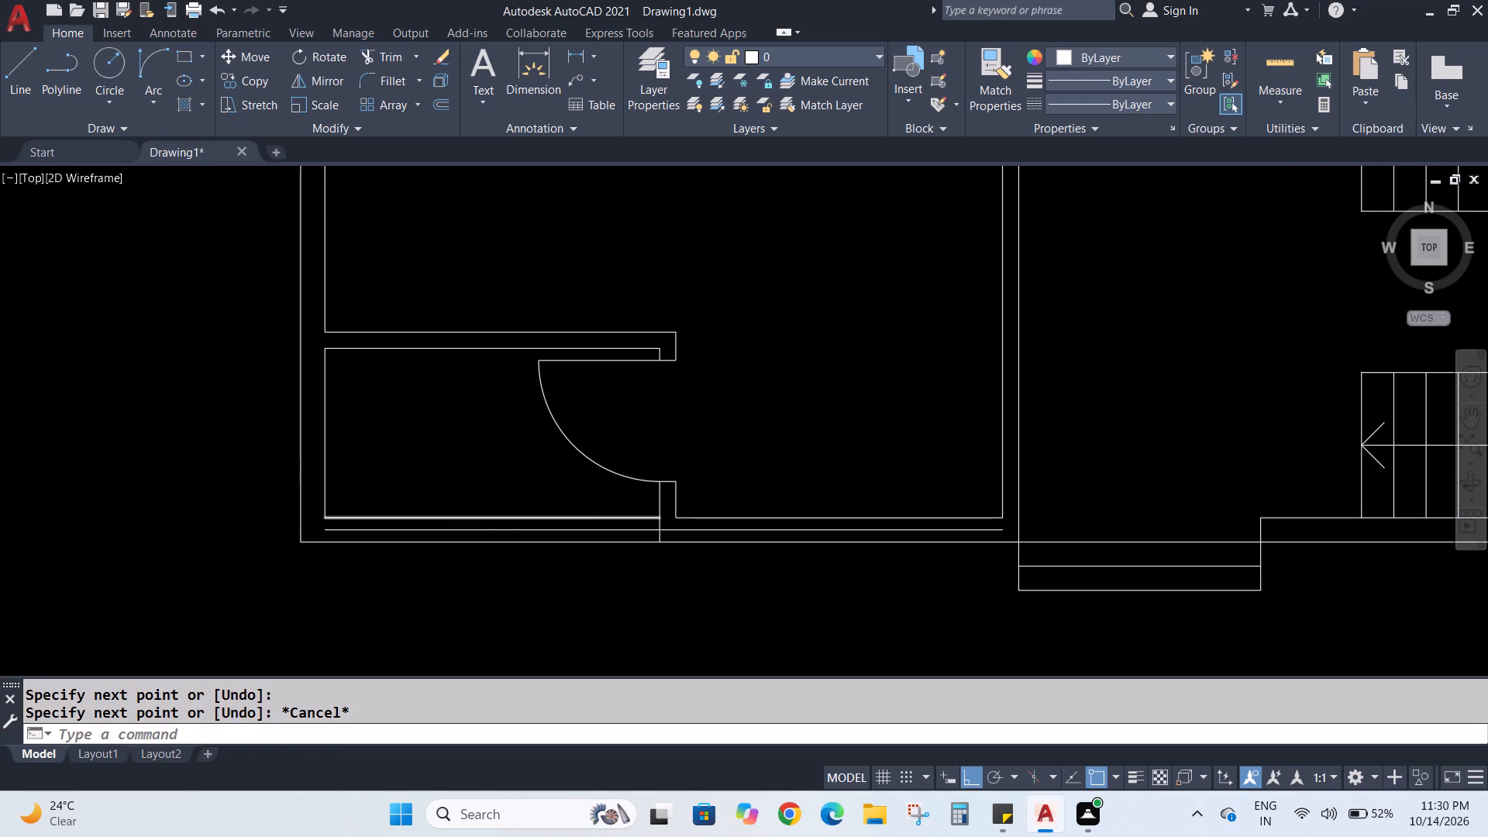
scroll(515, 515, "up", 1)
scroll(505, 526, "down", 1)
middle_click_drag(458, 604, 501, 592)
key("Escape")
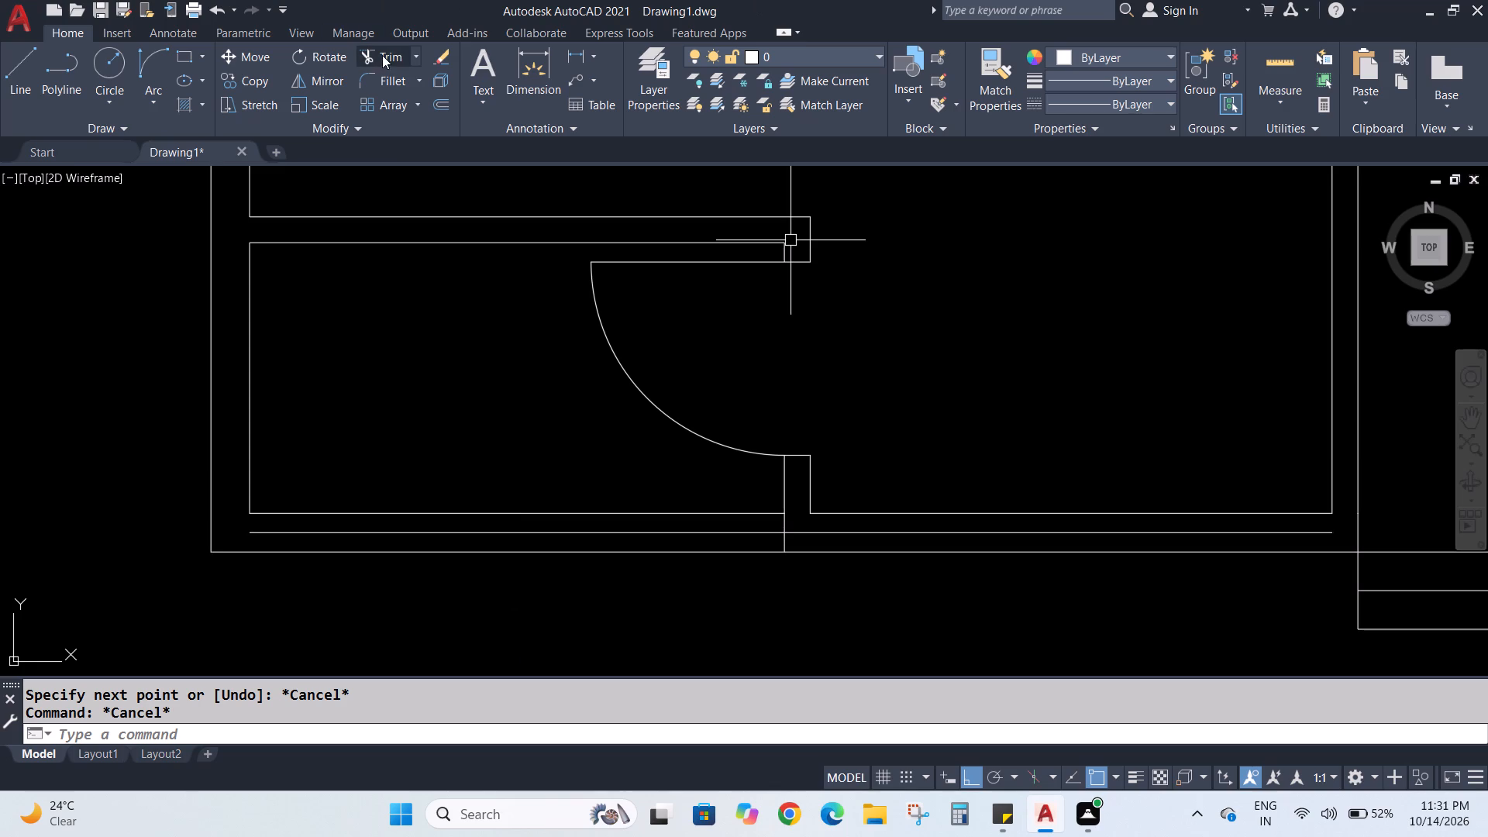
left_click(570, 51)
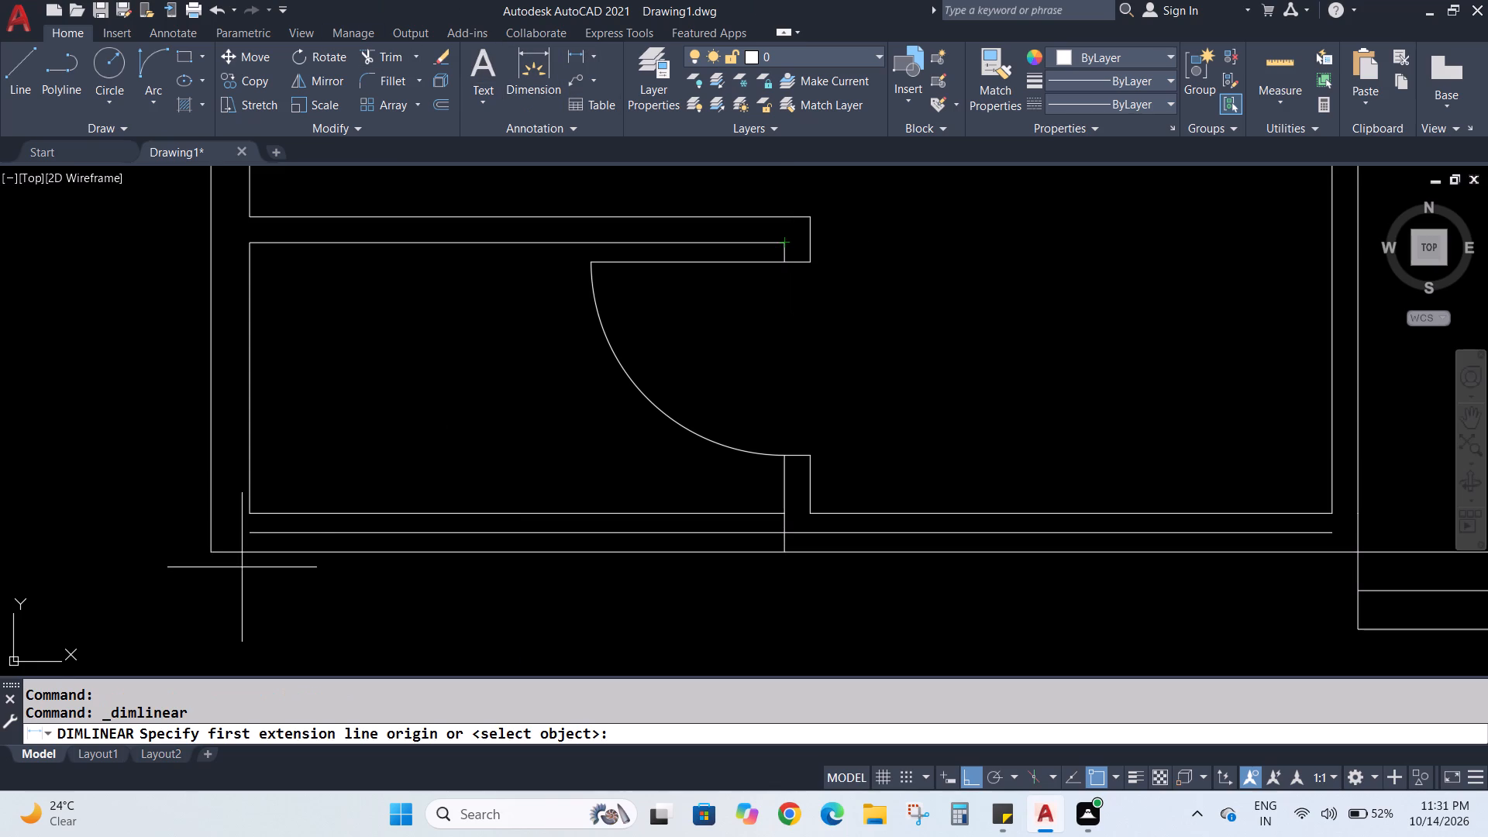
left_click(251, 518)
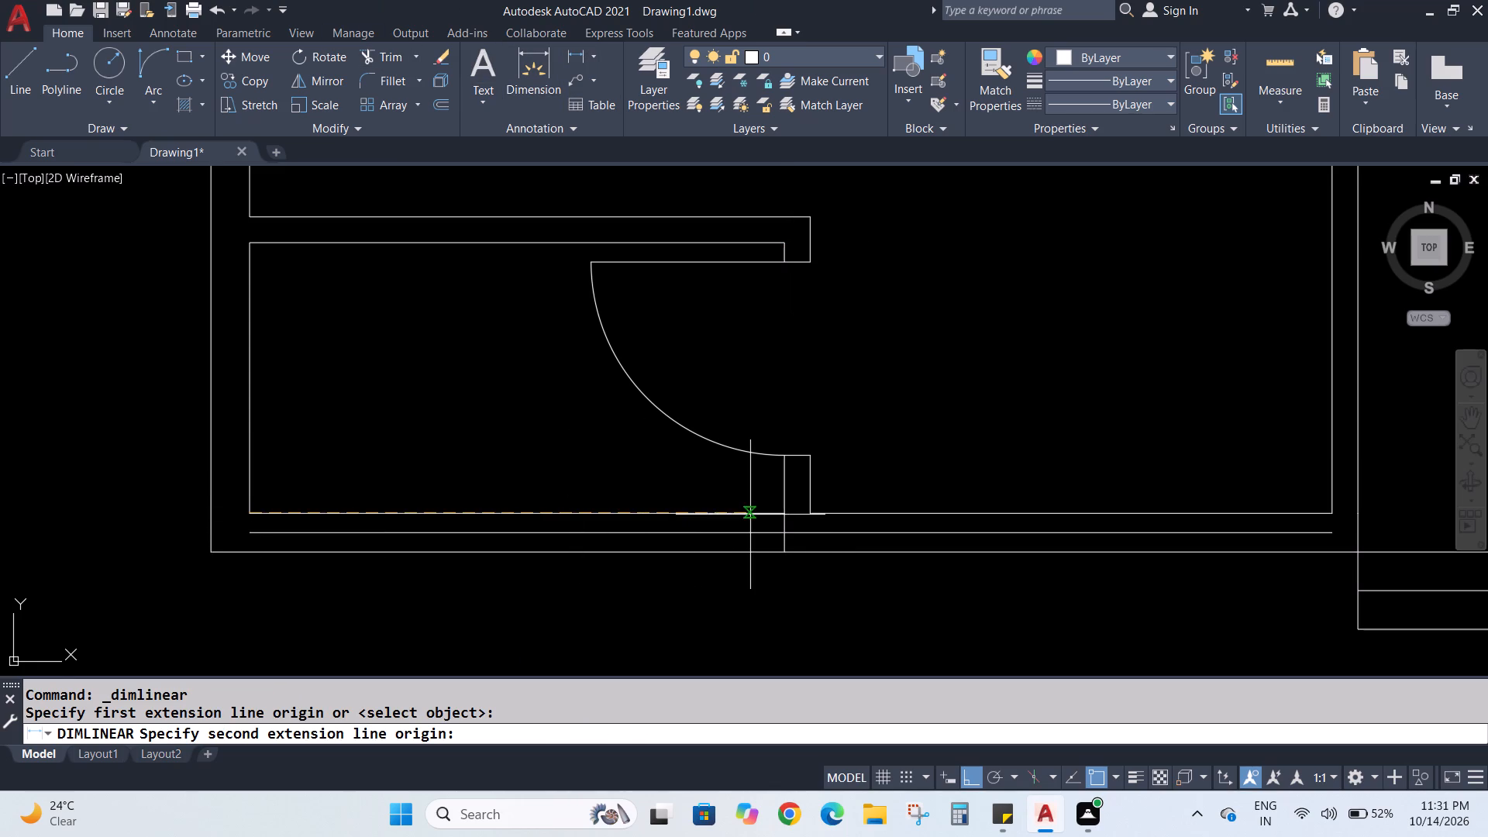
left_click(788, 513)
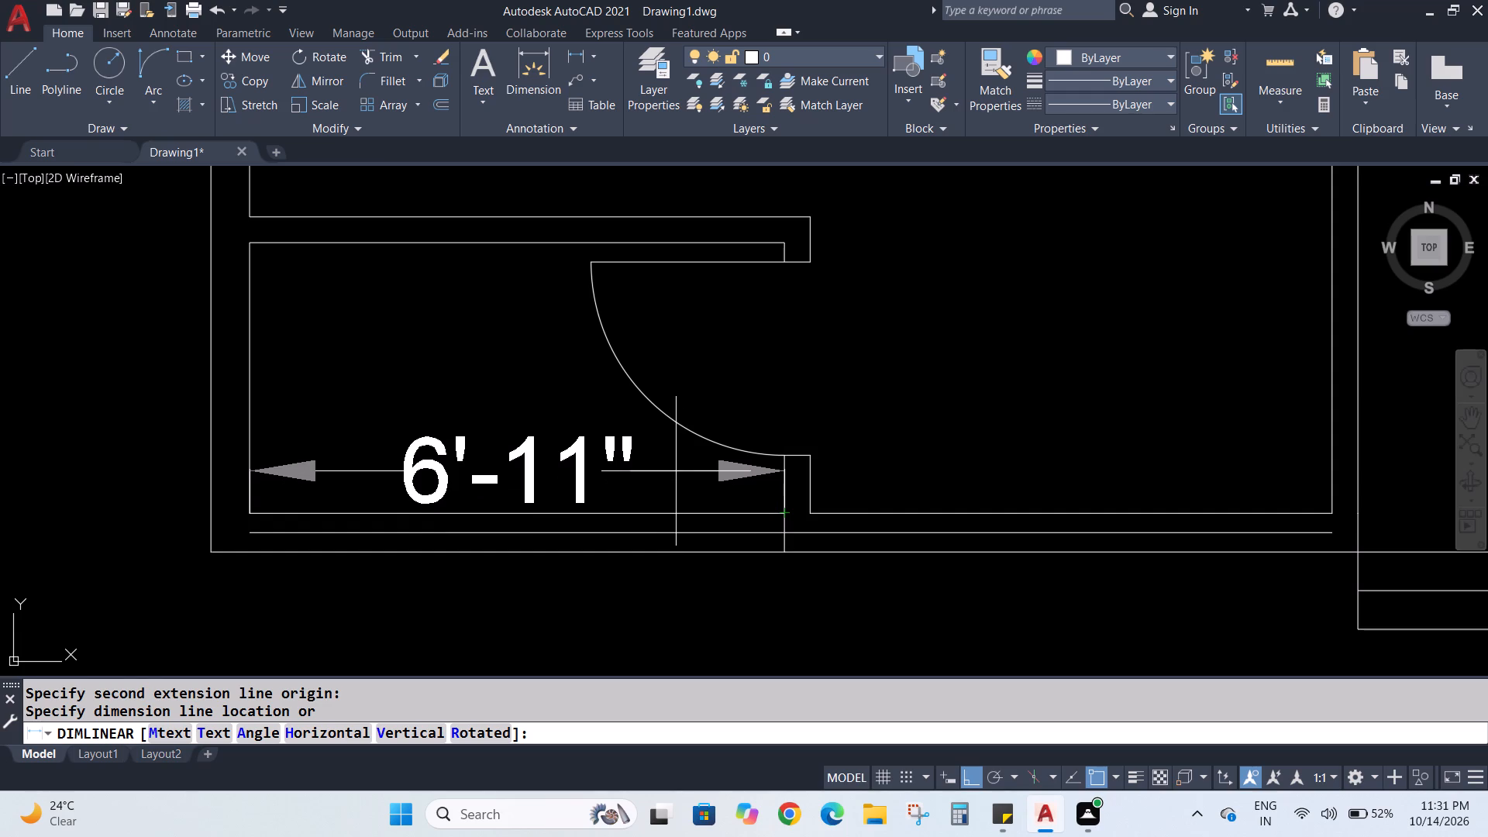
key("Escape")
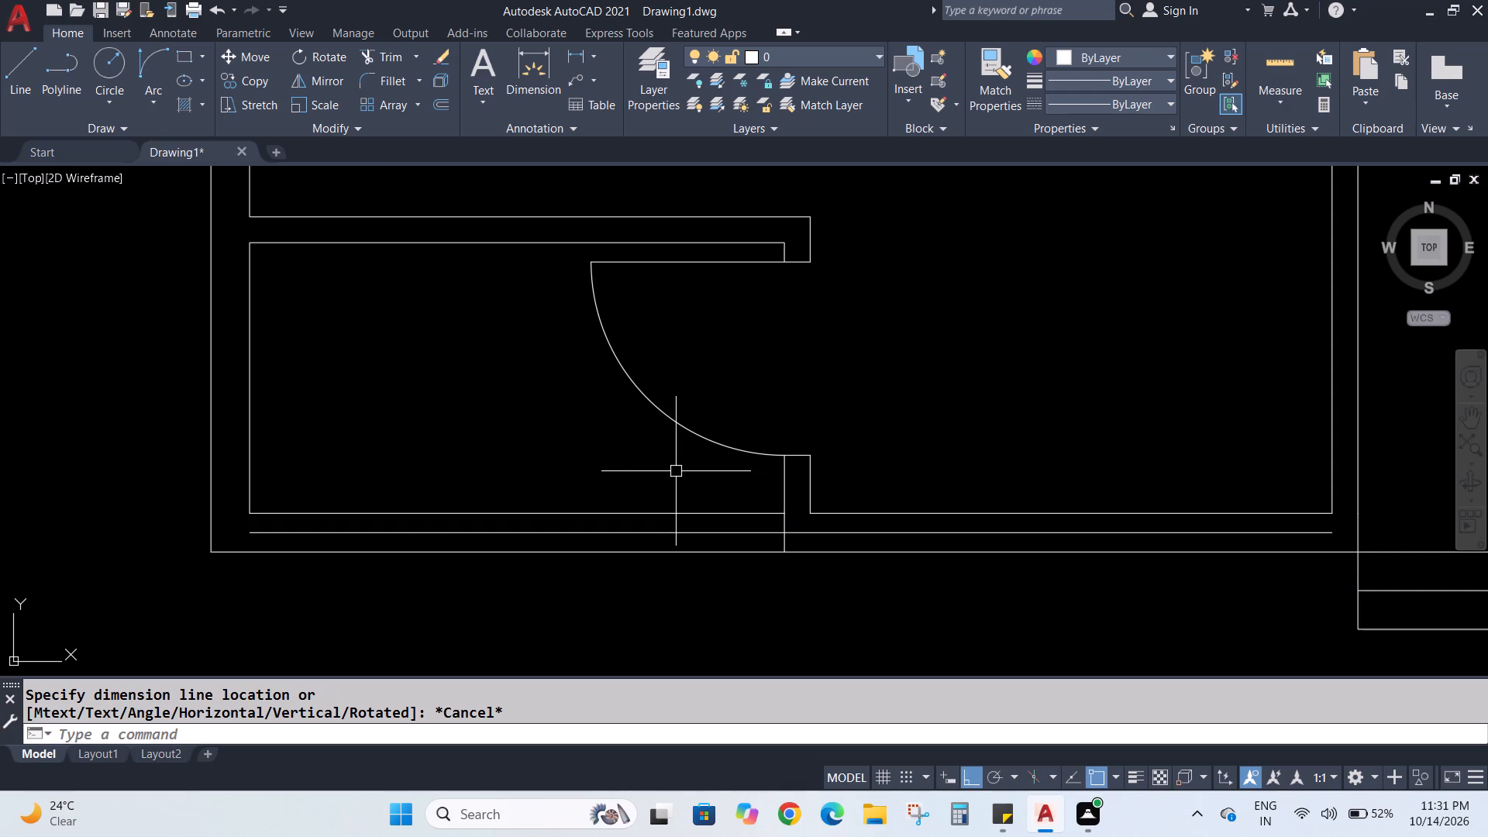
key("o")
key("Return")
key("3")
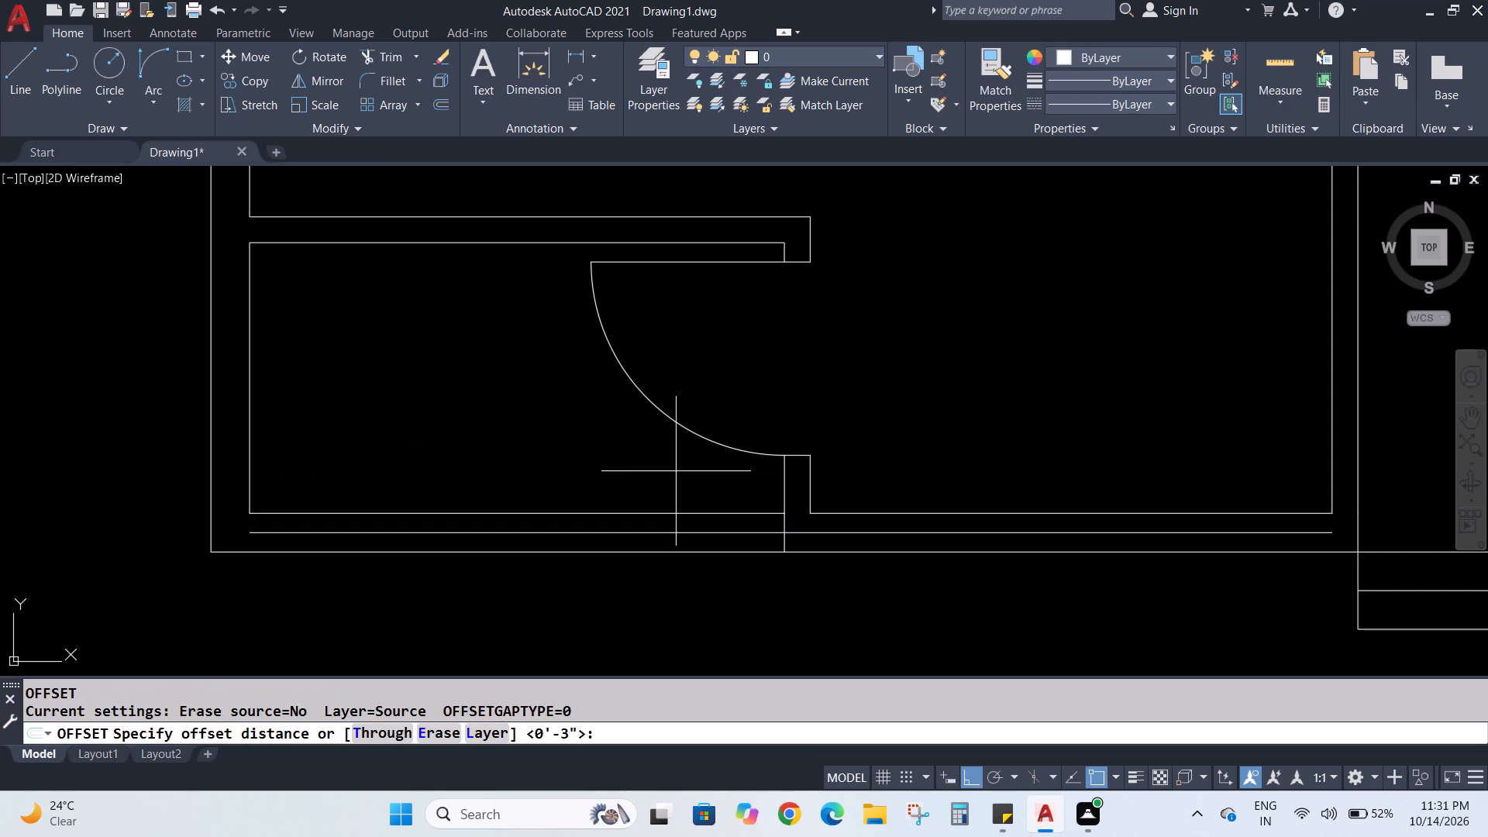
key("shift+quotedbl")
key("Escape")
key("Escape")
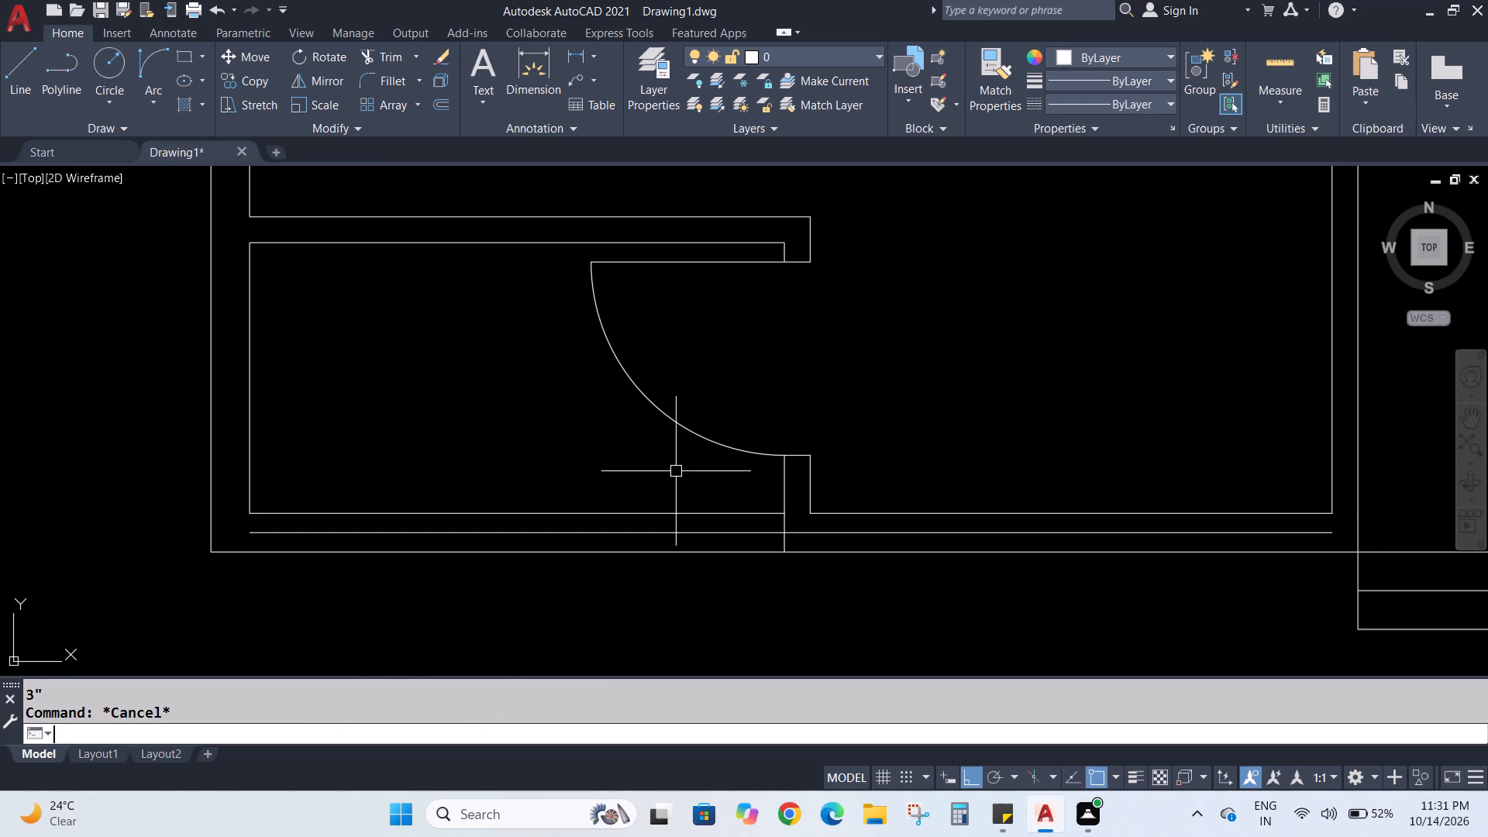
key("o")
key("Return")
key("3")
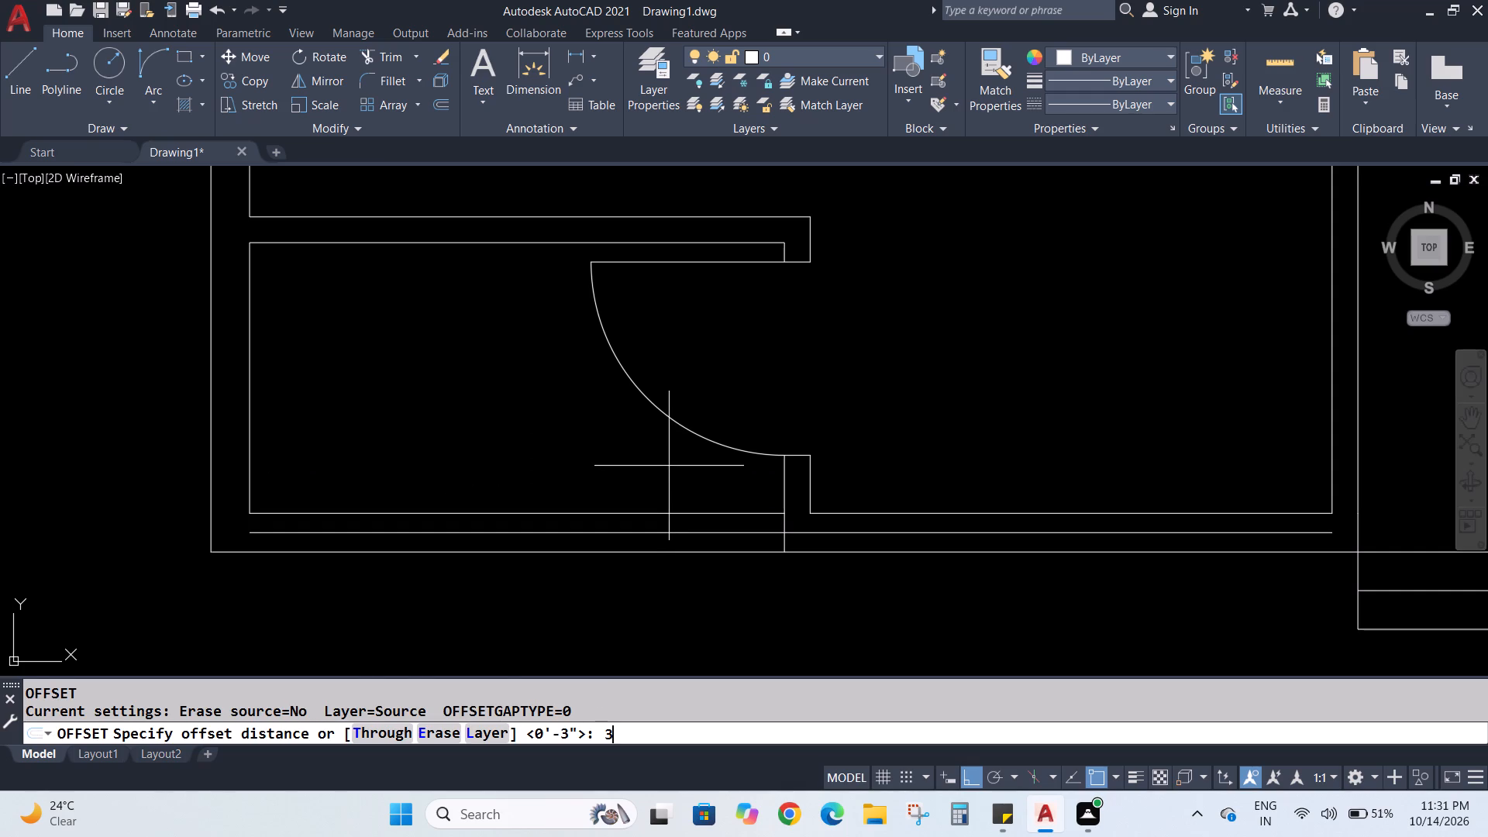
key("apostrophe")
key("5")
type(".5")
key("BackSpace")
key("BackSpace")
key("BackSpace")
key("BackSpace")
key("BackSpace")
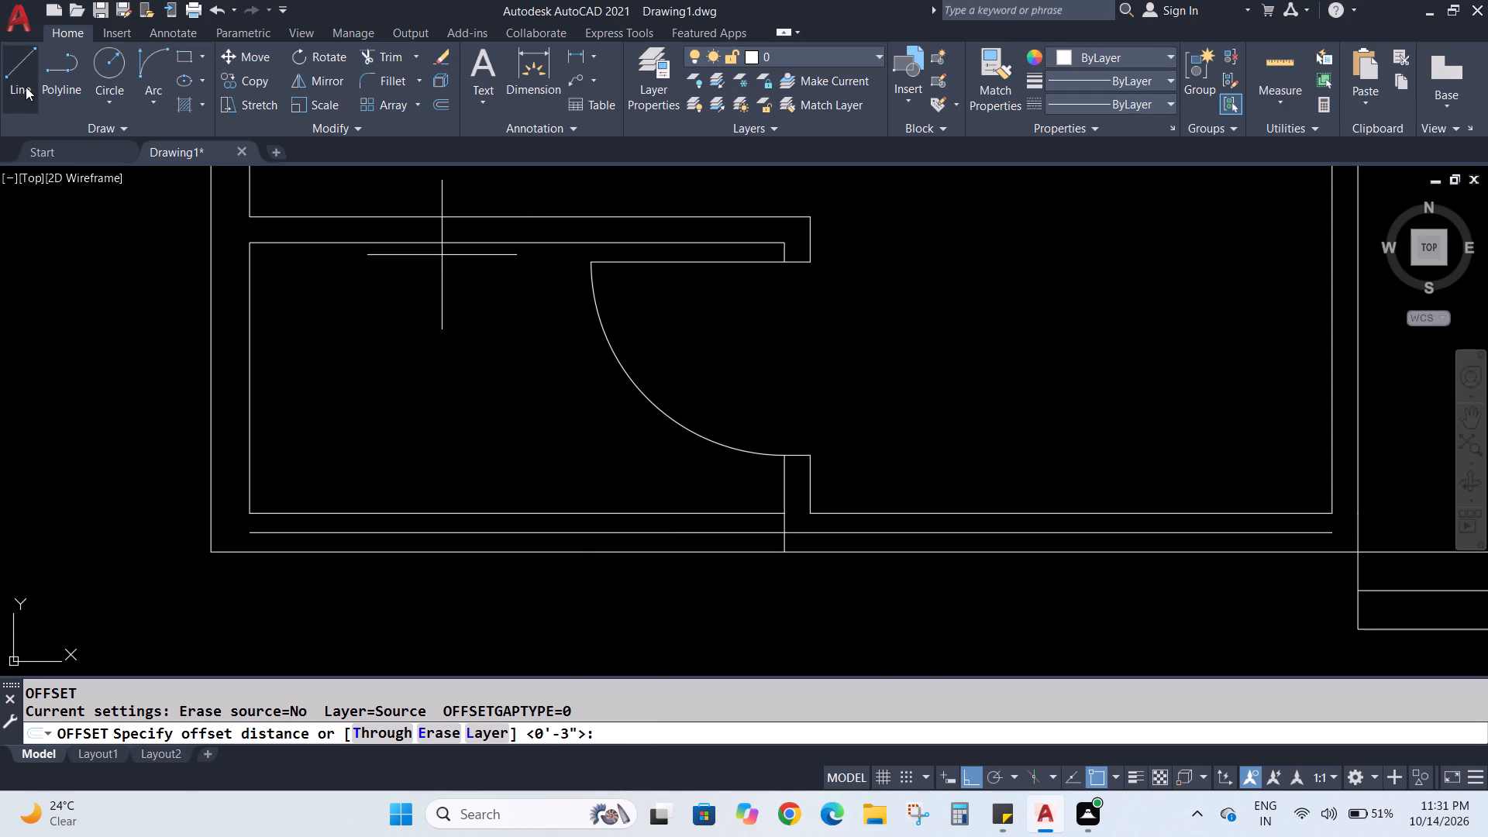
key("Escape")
Measure the small lower room's bottom inner wall line again with a linear dimension.
left_click(580, 54)
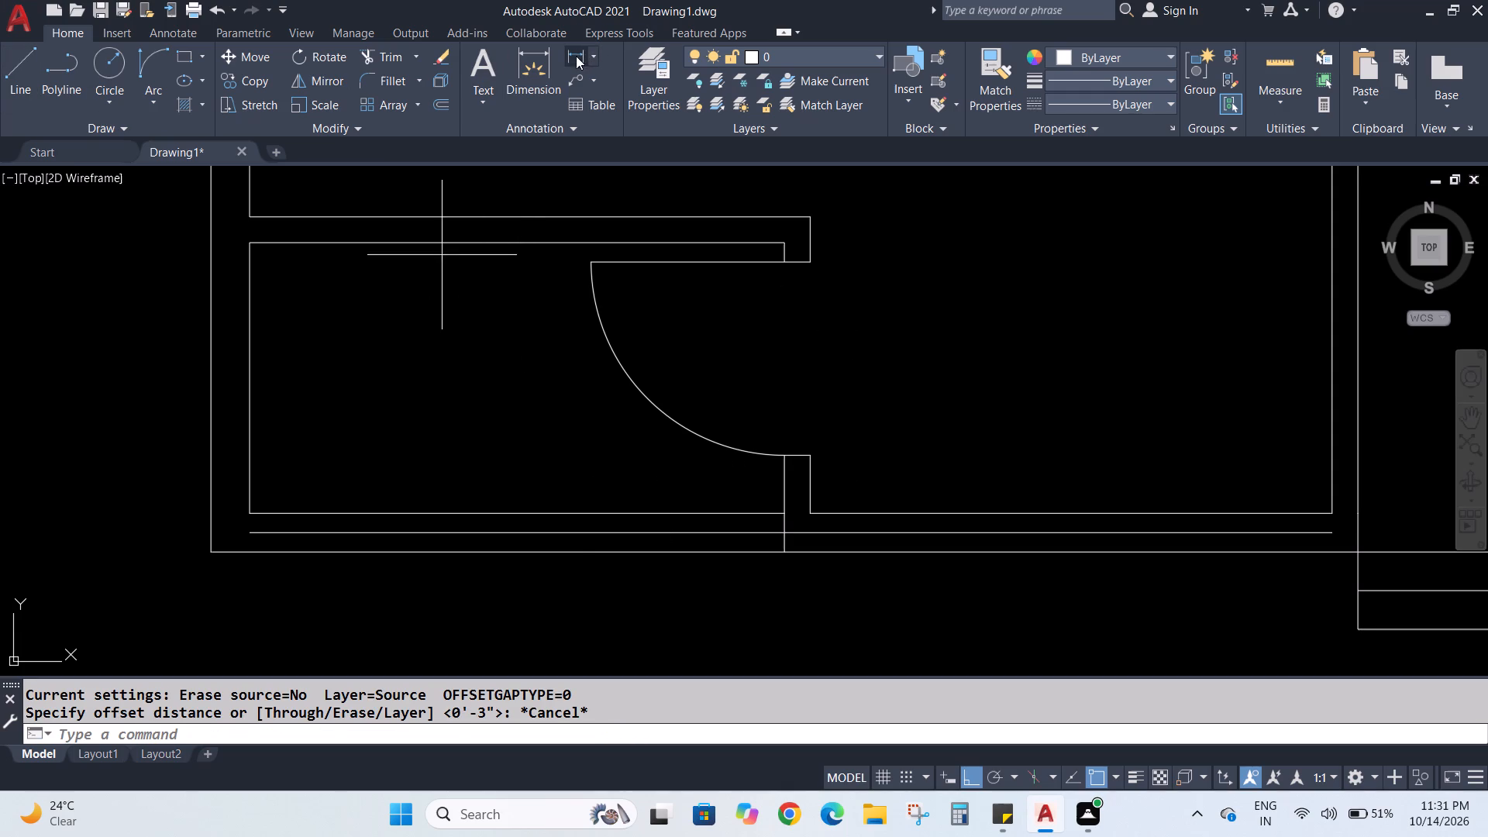
left_click(256, 513)
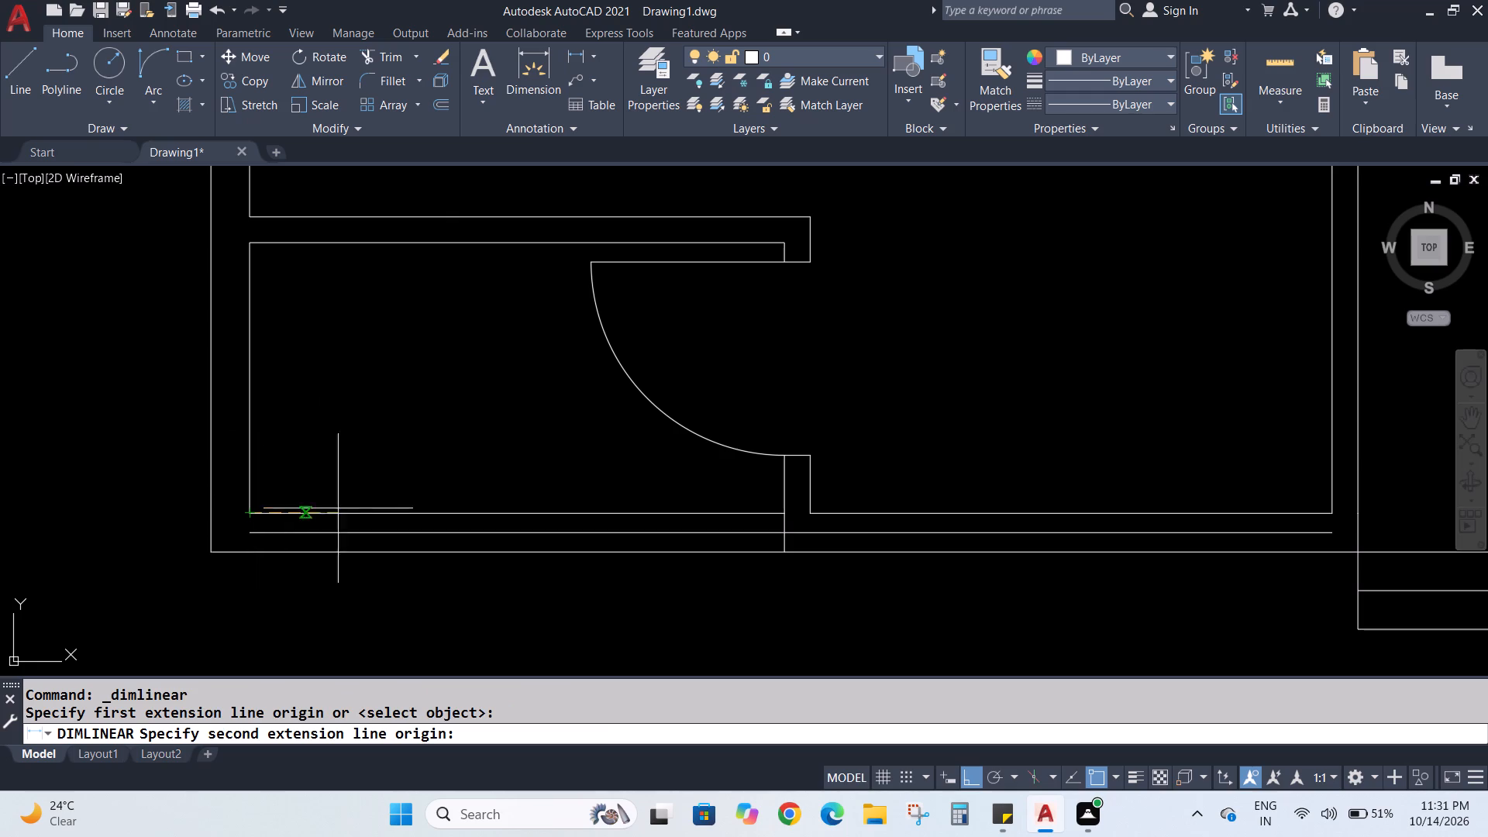
left_click(786, 509)
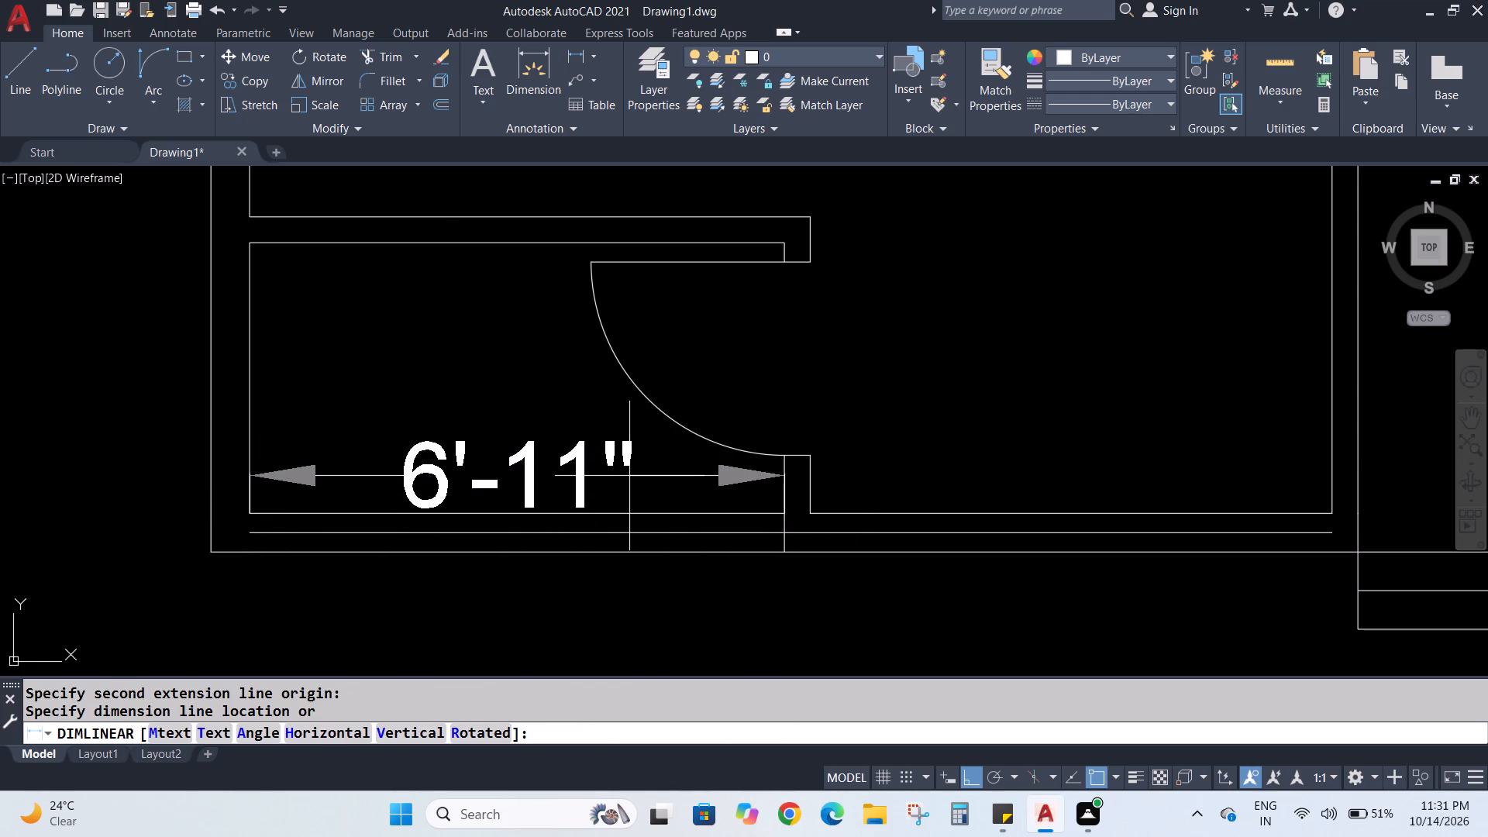
key("Escape")
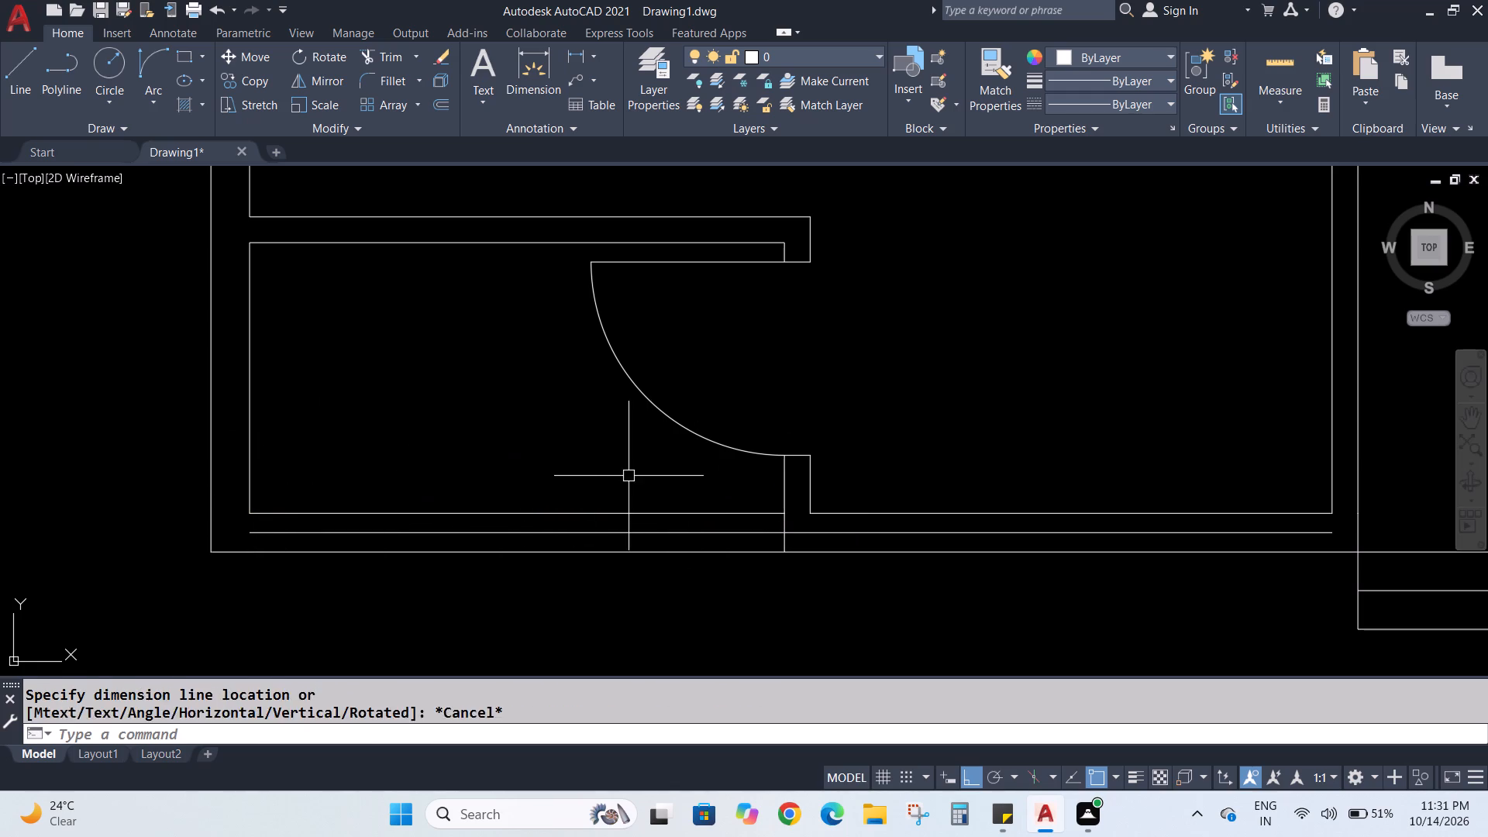
Offset the short line across the bottom exterior wall by 3'5.5" west, towards the middle of the small room.
key("Escape")
key("o")
key("Return")
type("3'")
type("5.5\"")
key("Return")
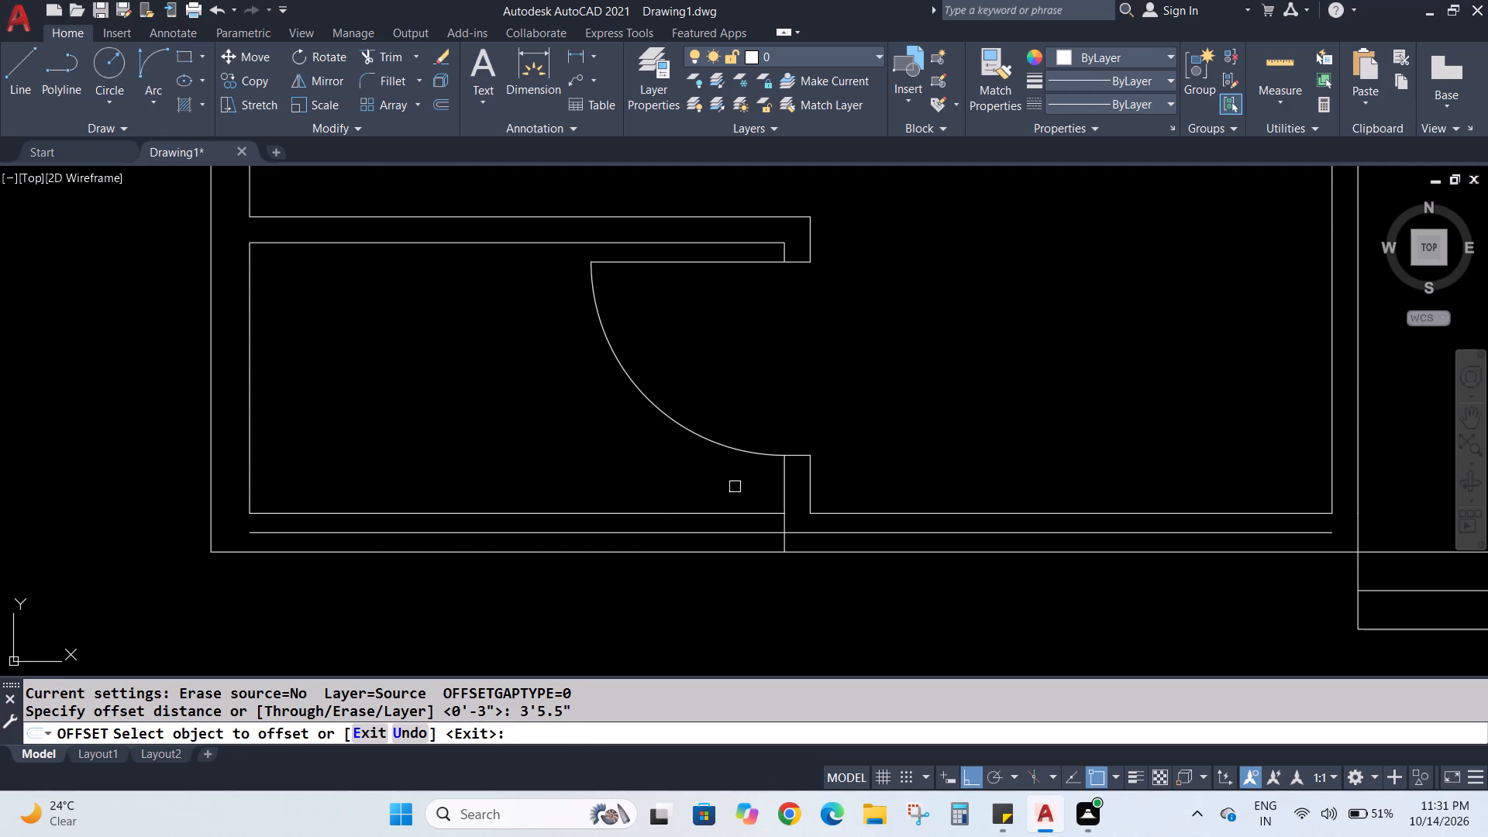
left_click(783, 532)
left_click(652, 540)
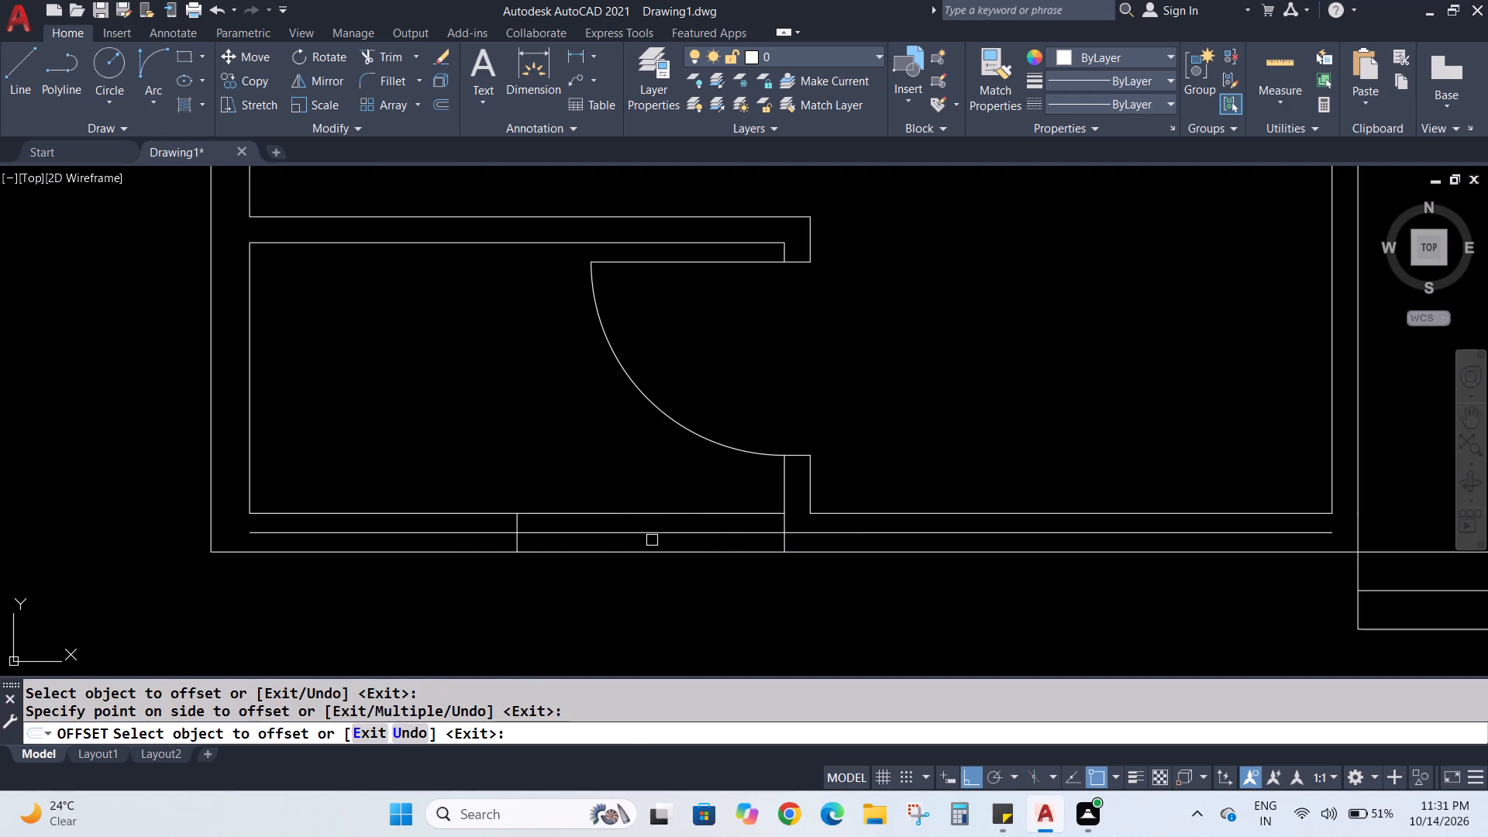
key("Escape")
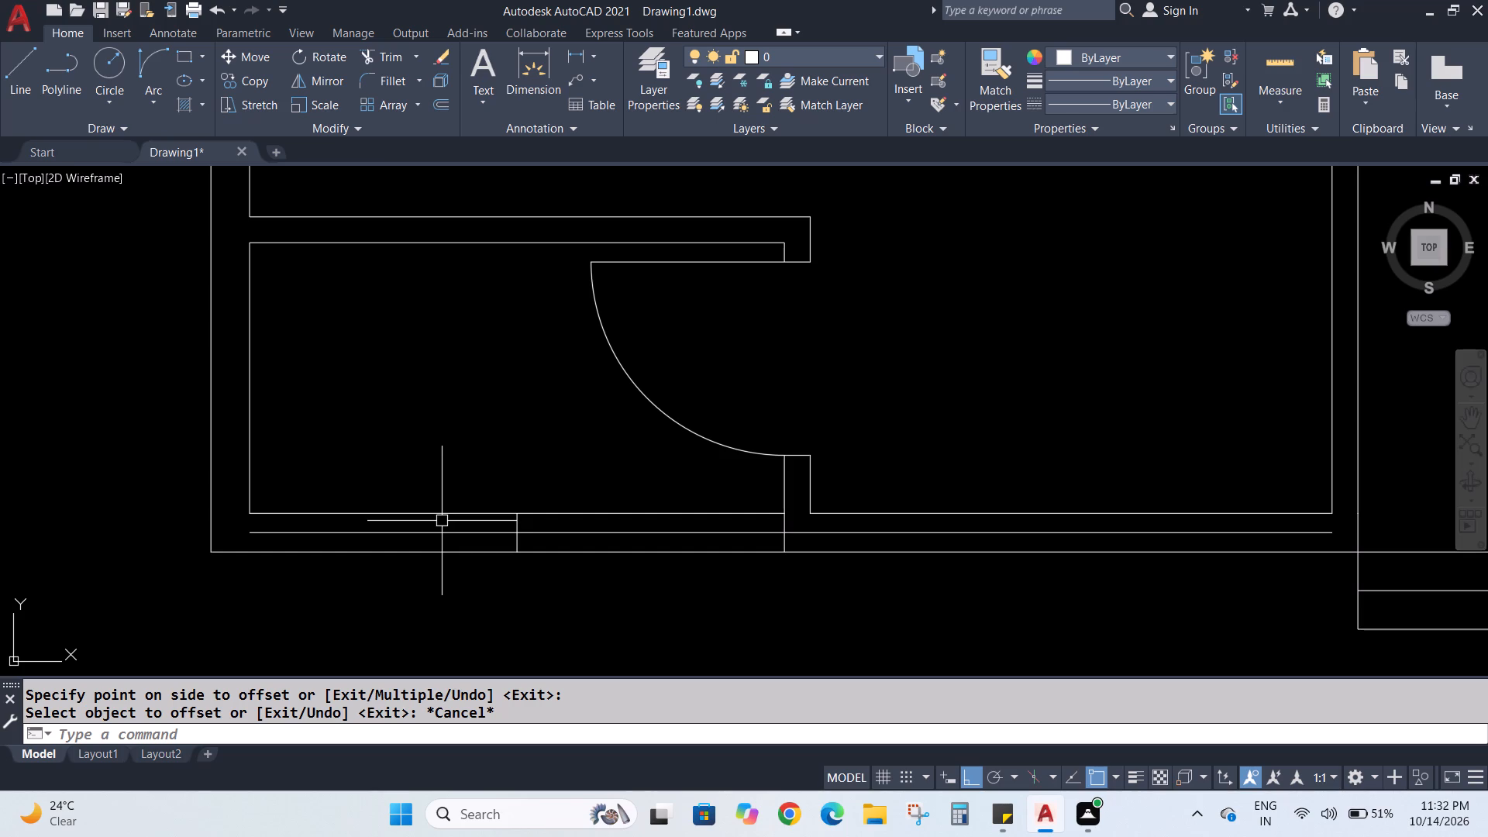
key("Escape")
key("Escape")
Offset the line at the middle of the small room's bottom wall by 1'6" to each side as window edges.
key("o")
key("Return")
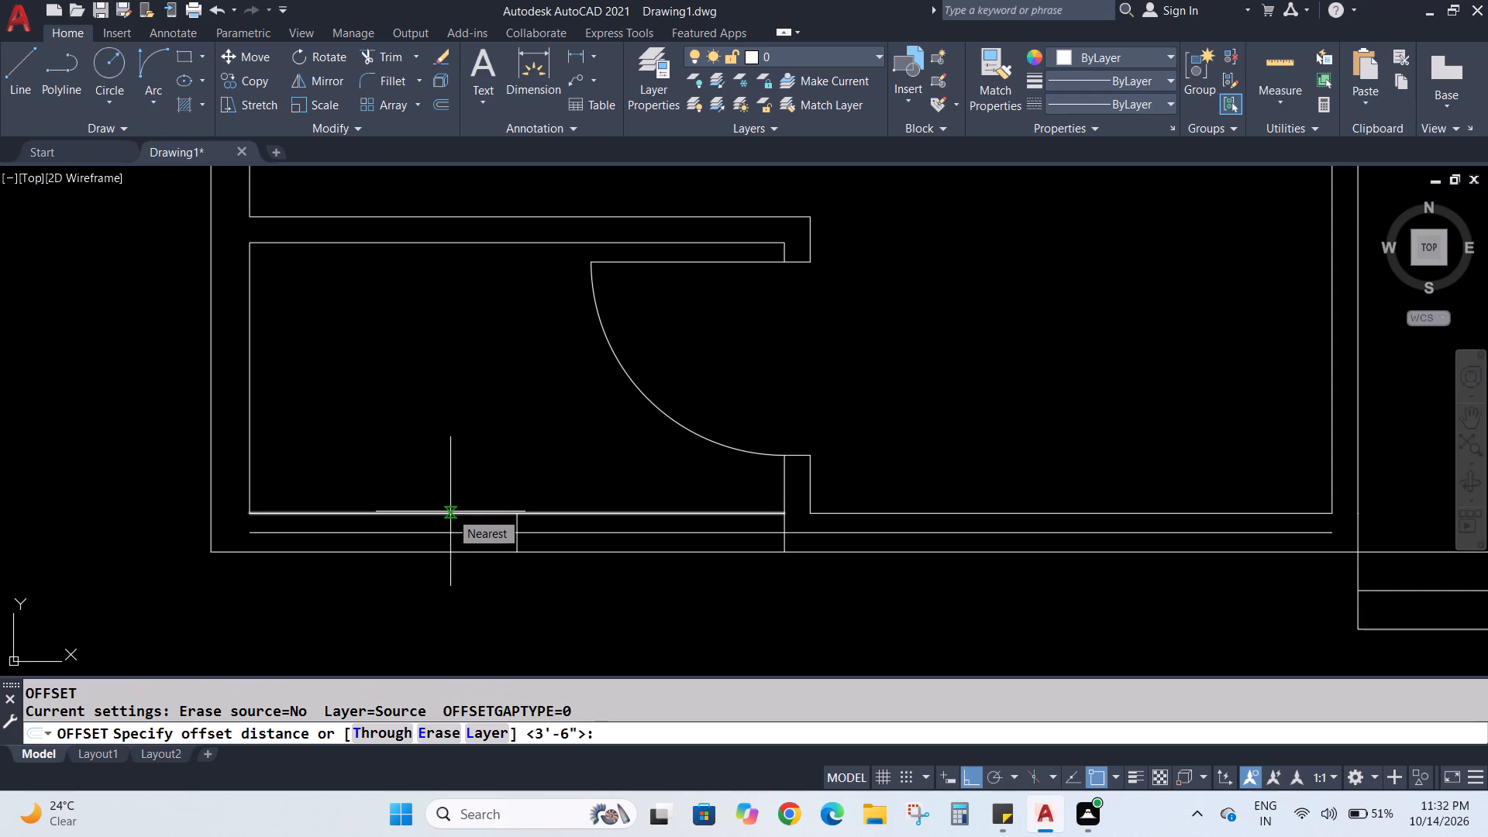
key("1")
type("'6\"")
key("Return")
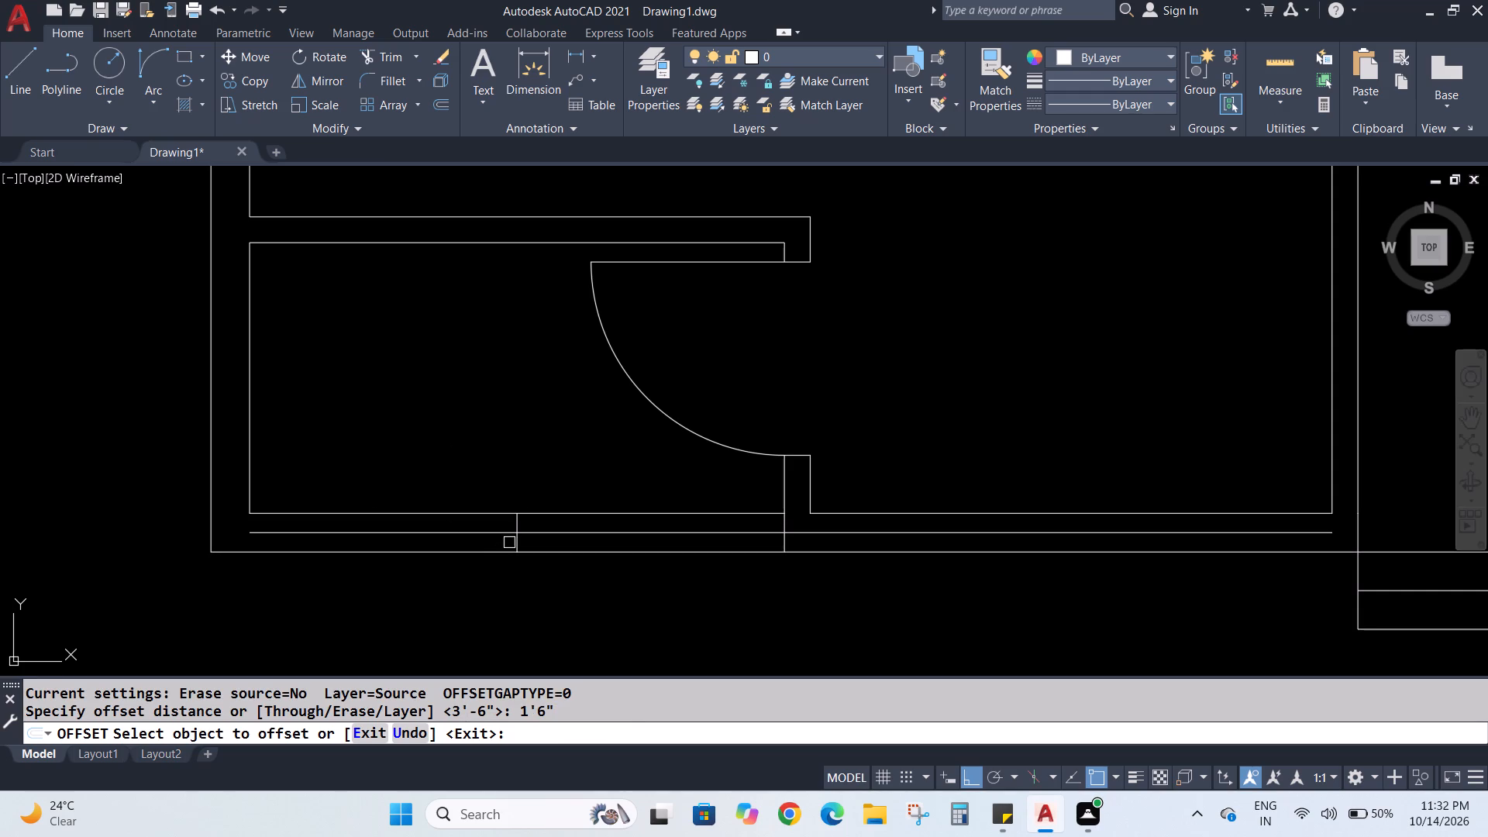
left_click(513, 536)
left_click(465, 538)
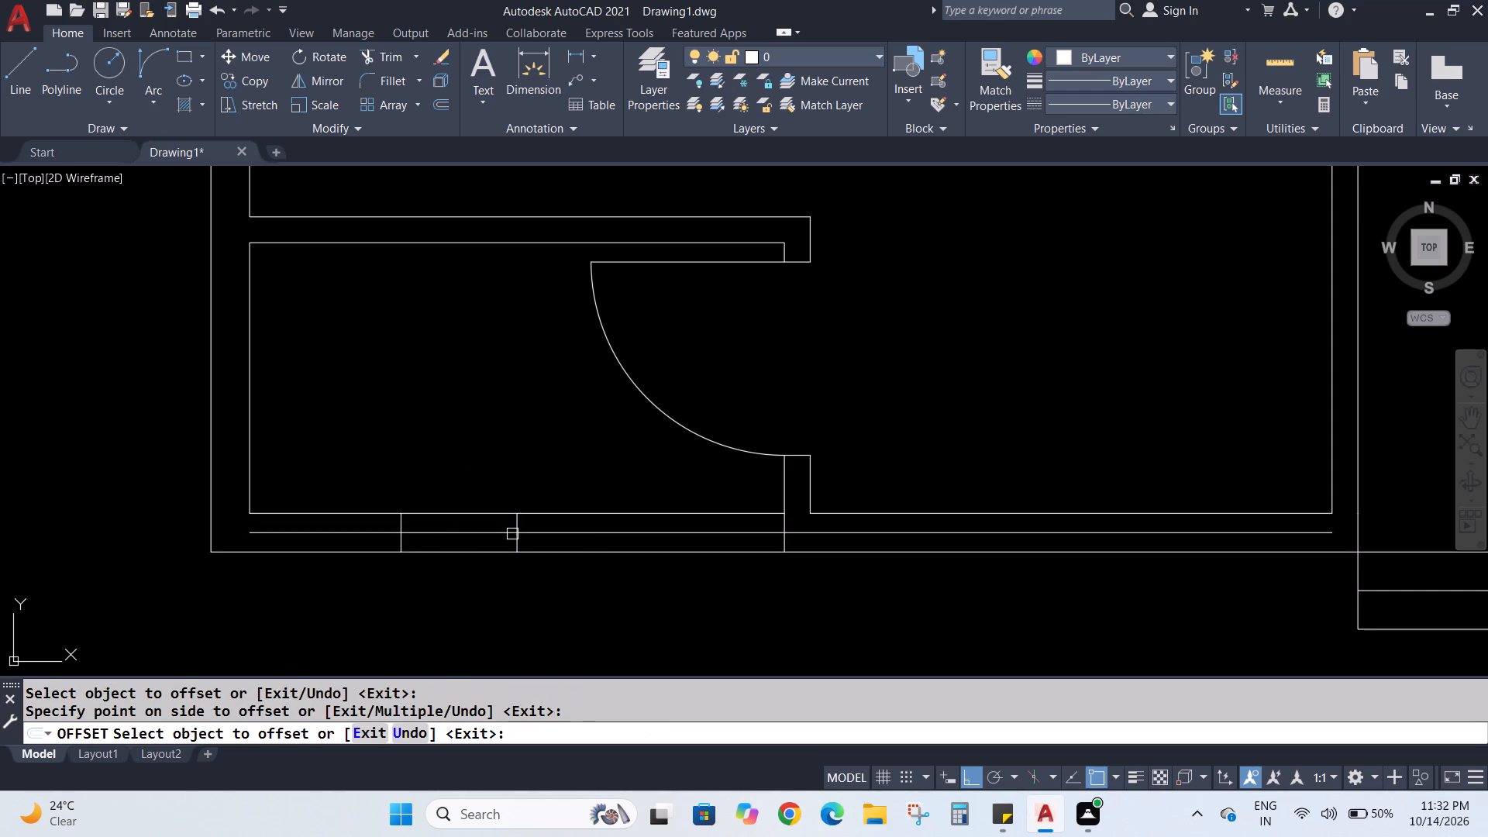
left_click(512, 534)
left_click(593, 539)
key("Escape")
key("Escape")
Trim the line inside the bottom wall's thickness on both sides of the window edges in the small room.
type("TR")
key("Return")
left_click(365, 537)
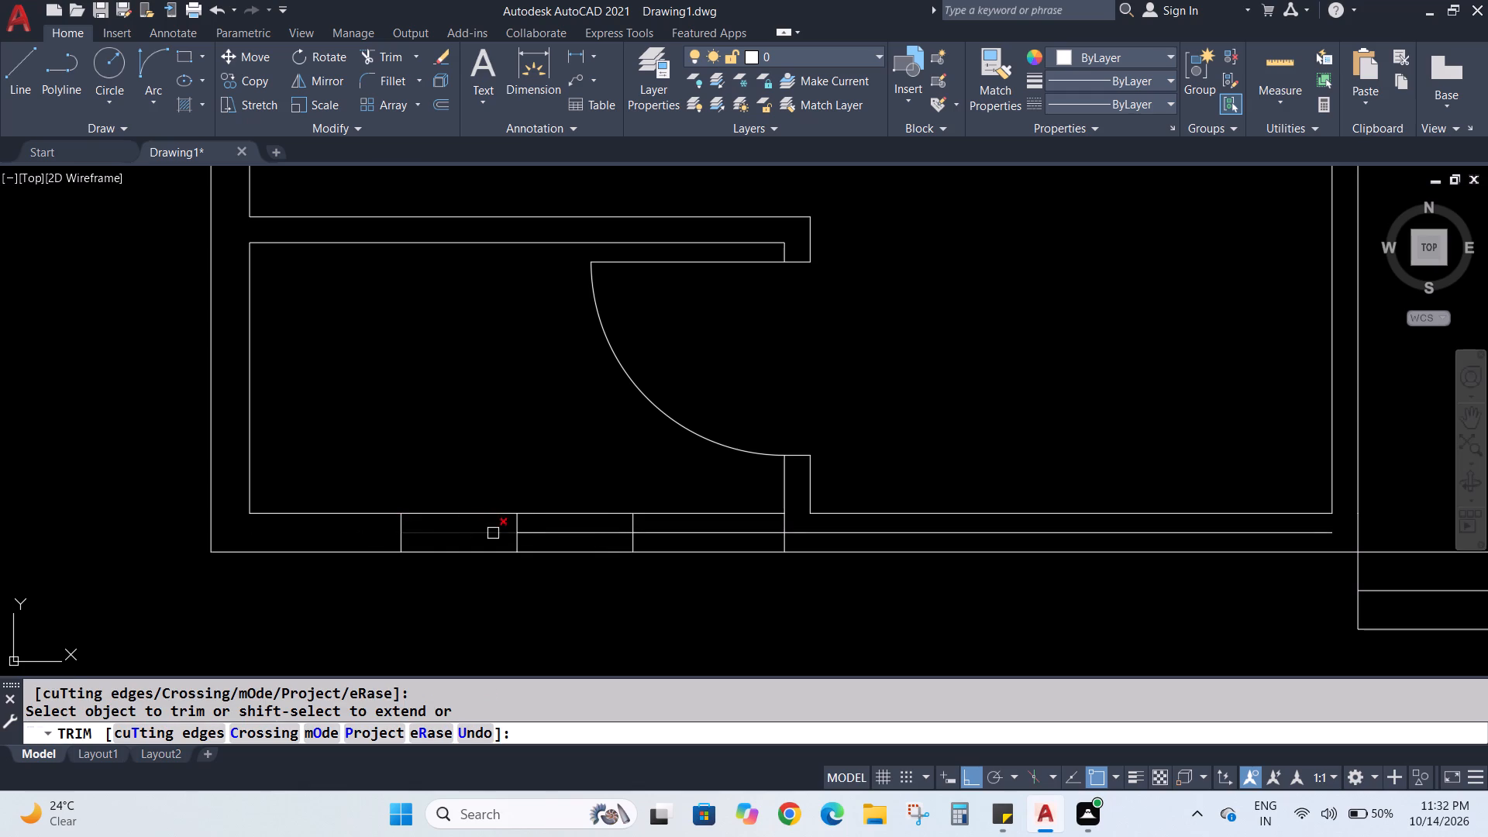
left_click(663, 530)
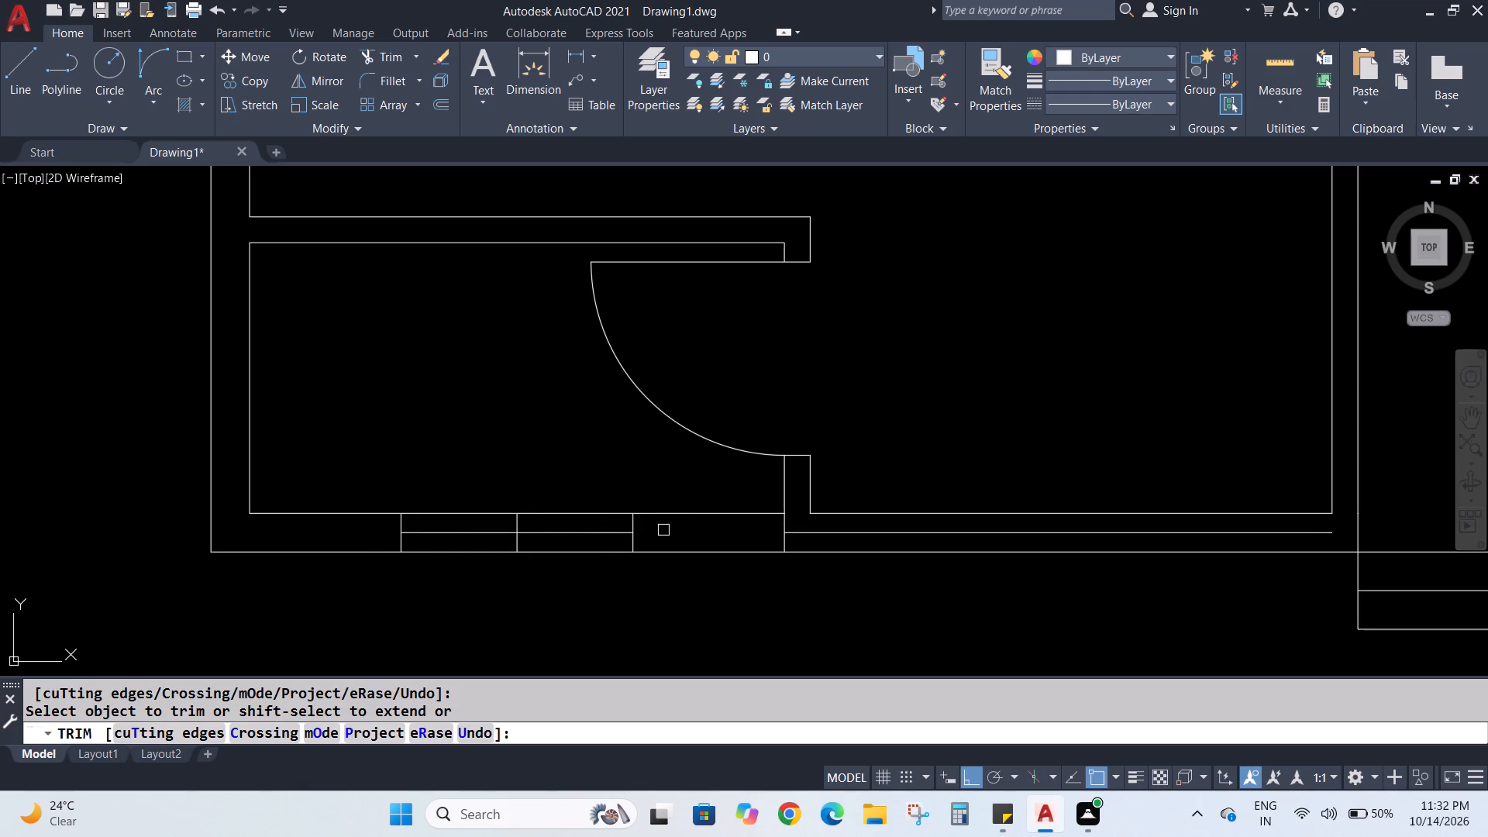
key("Escape")
Erase the window's vertical centre line and the reference line crossing the bottom wall at the short partition.
left_click(516, 529)
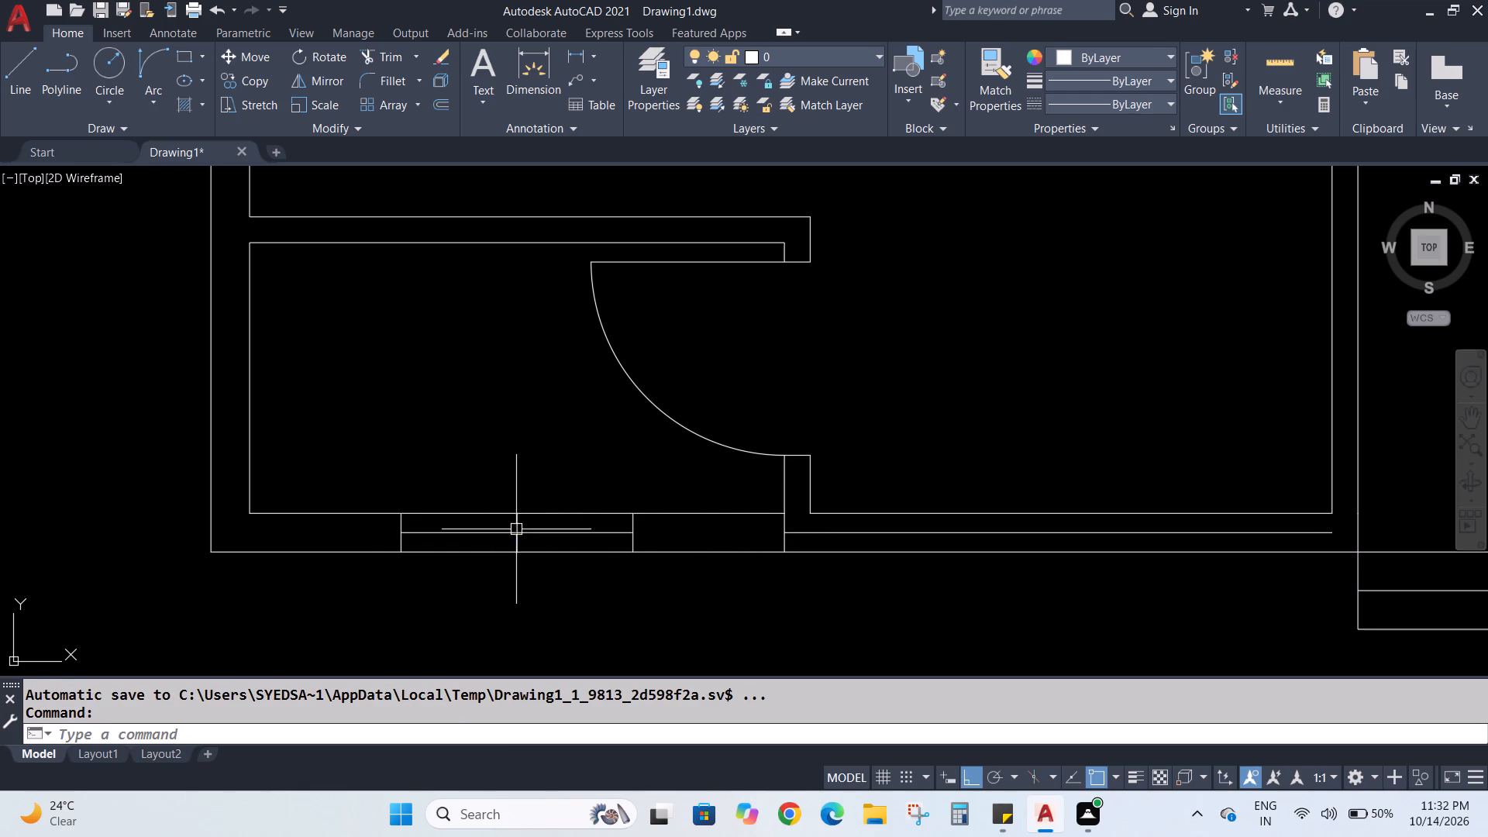
key("Delete")
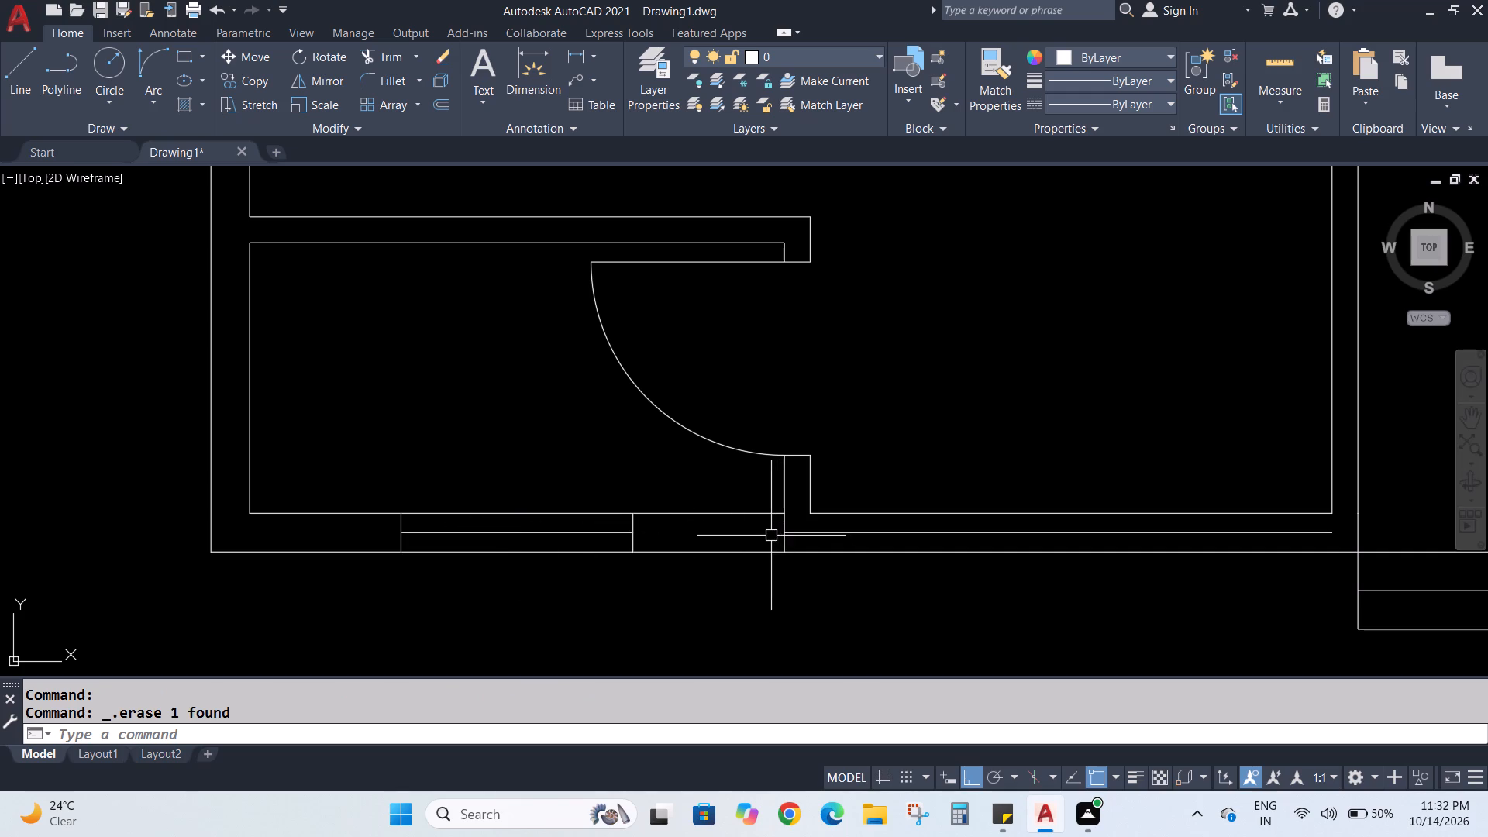
scroll(769, 532, "up", 1)
left_click(796, 519)
key("Delete")
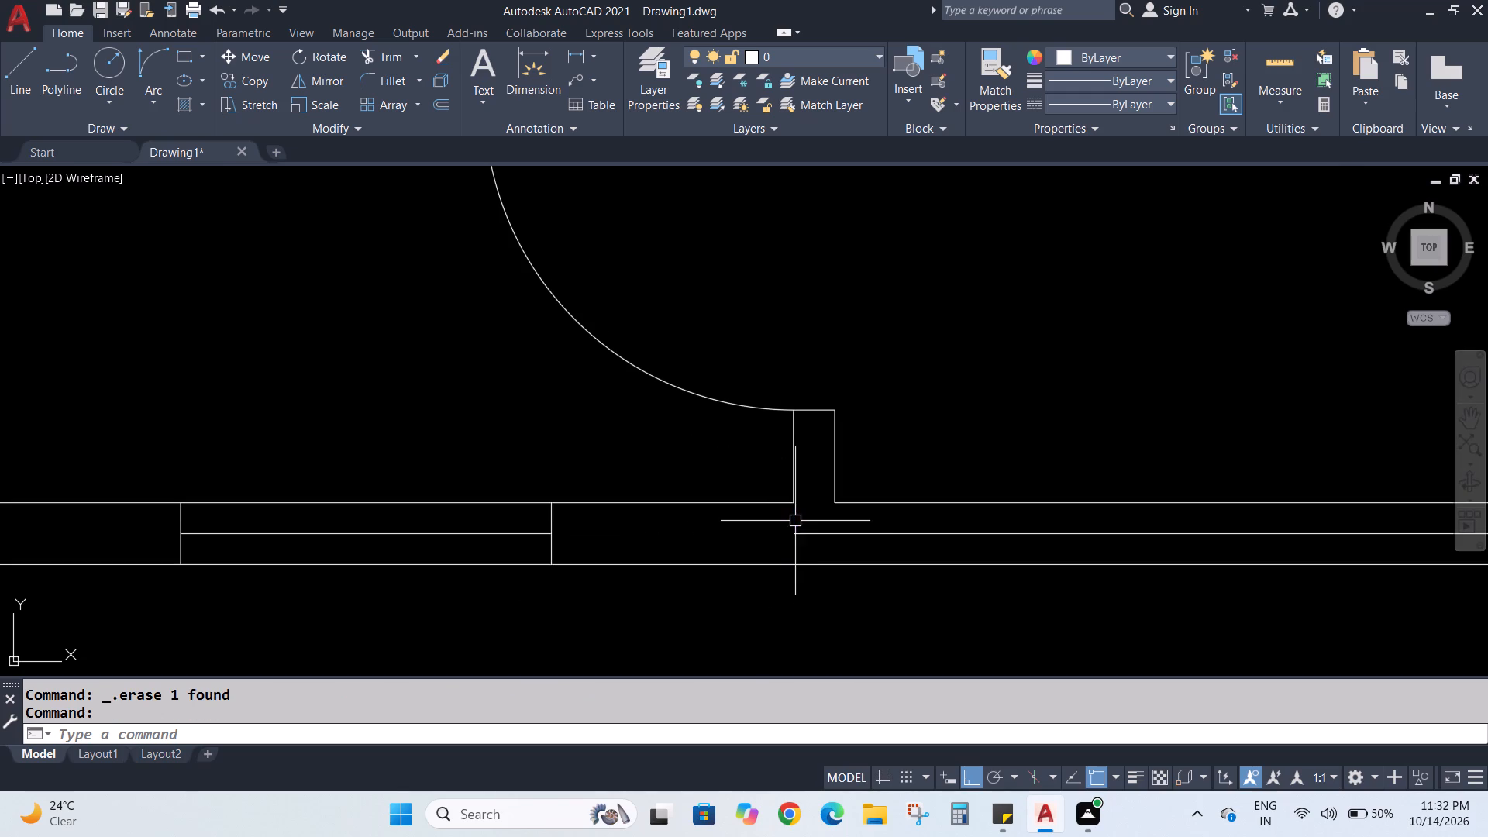
Draw a short line across the bottom exterior wall, continuing the short partition's east face to the outer wall line.
key("Escape")
key("l")
key("Return")
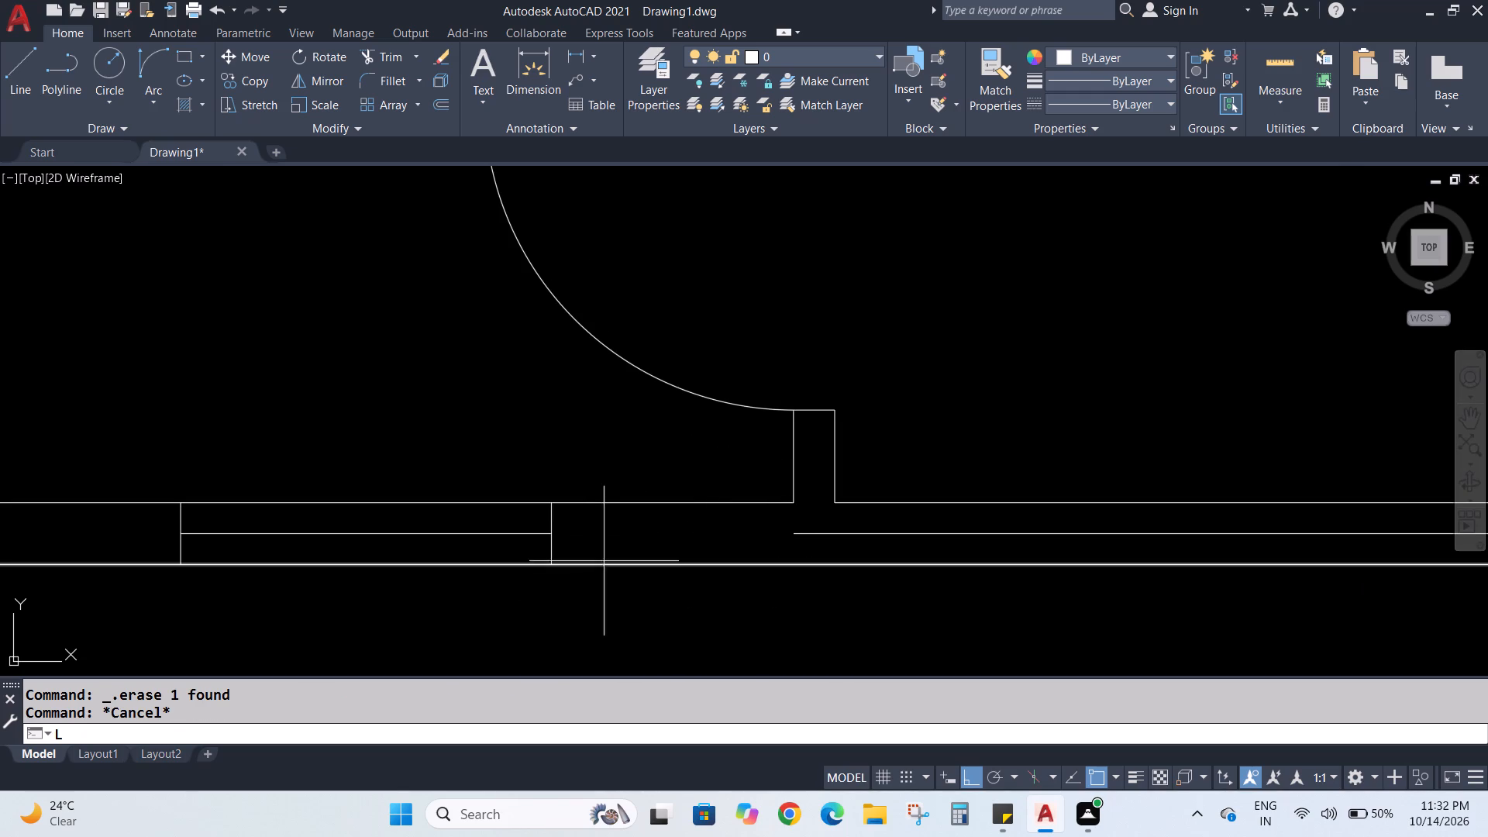
middle_click_drag(796, 577, 329, 558)
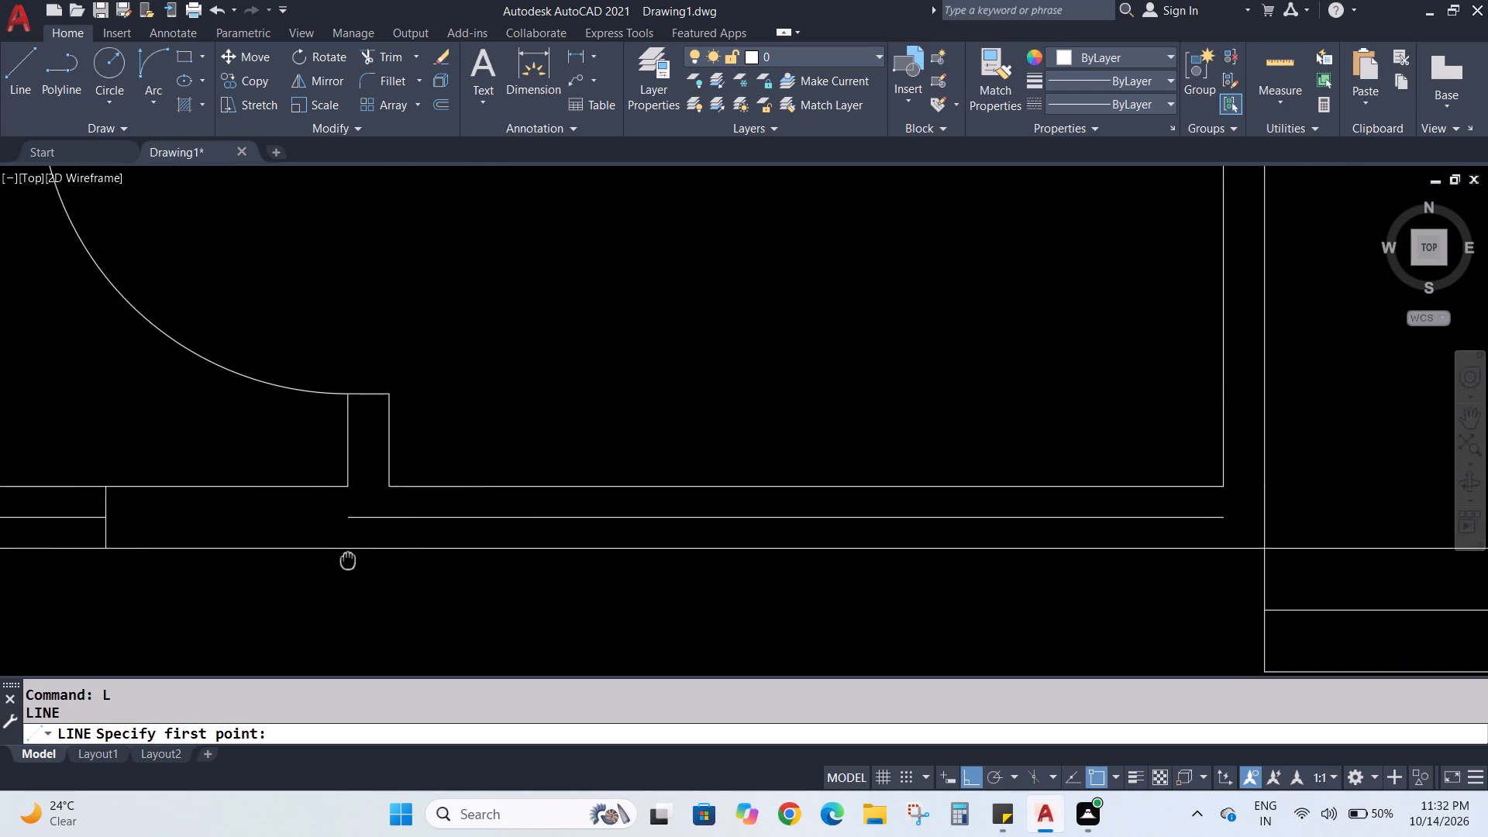
middle_click_drag(329, 558, 296, 553)
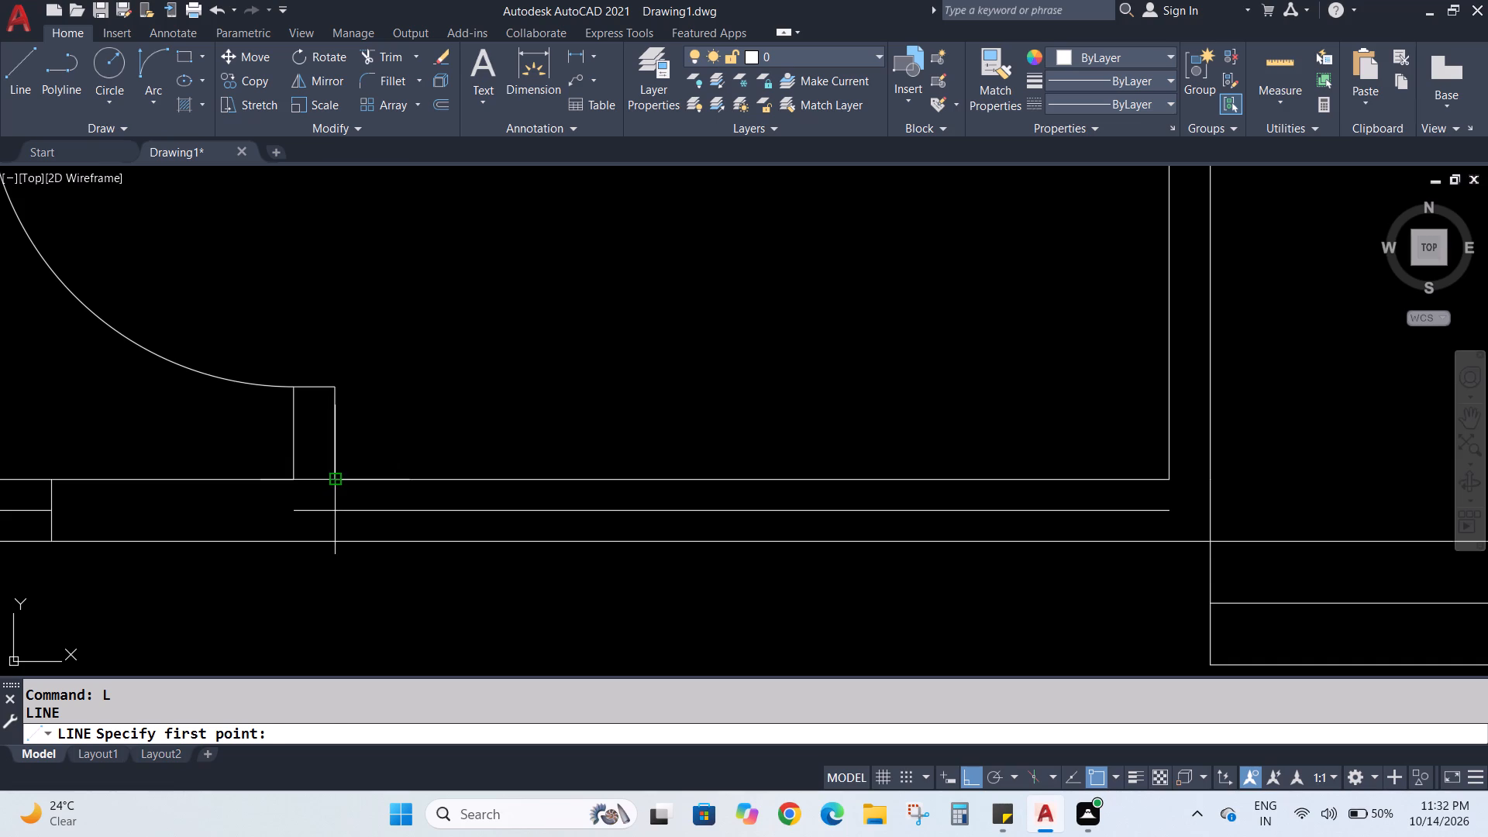
left_click(332, 478)
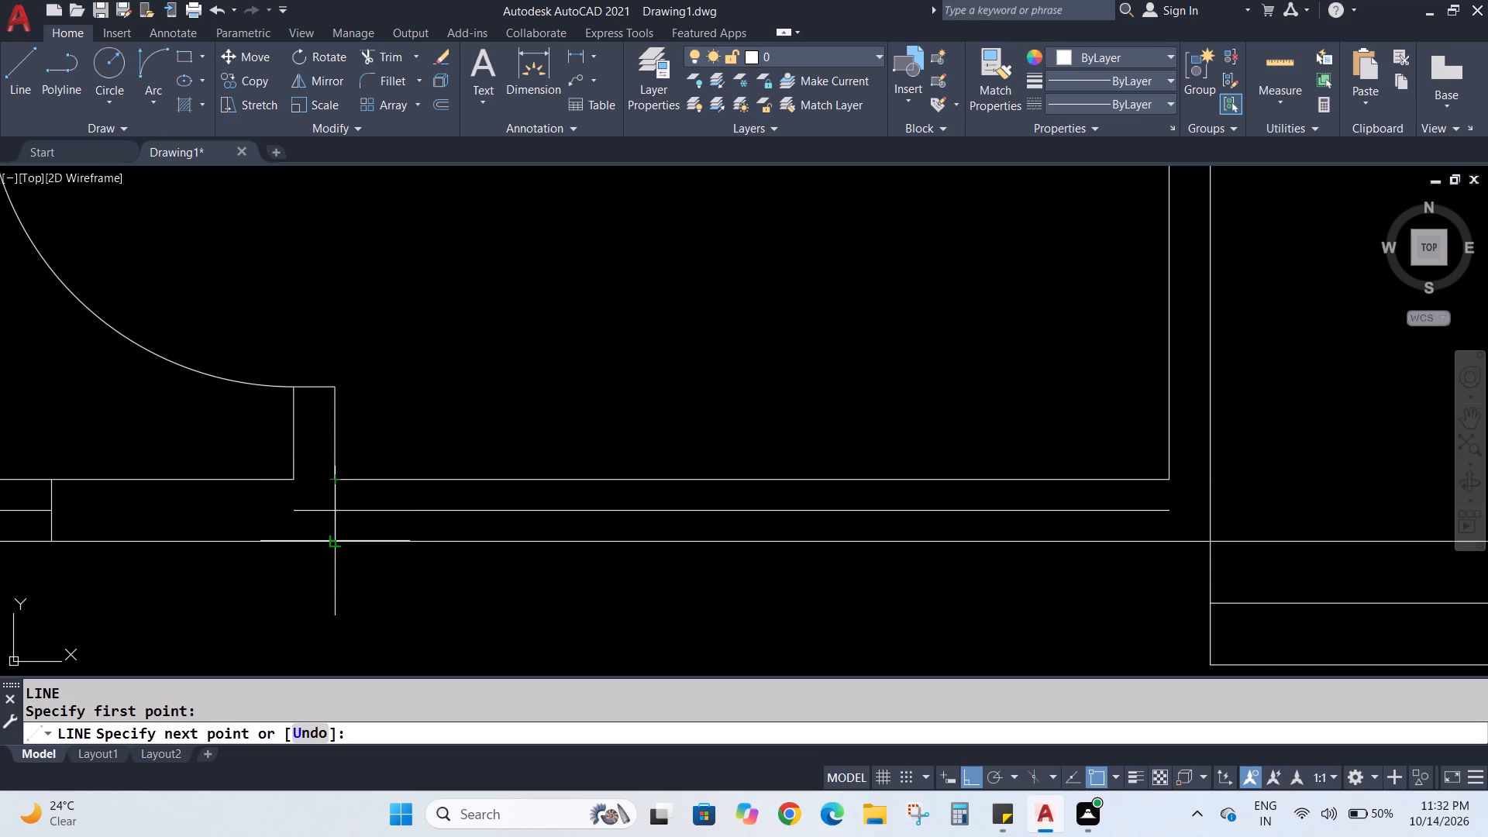
left_click(332, 537)
key("Escape")
key("Escape")
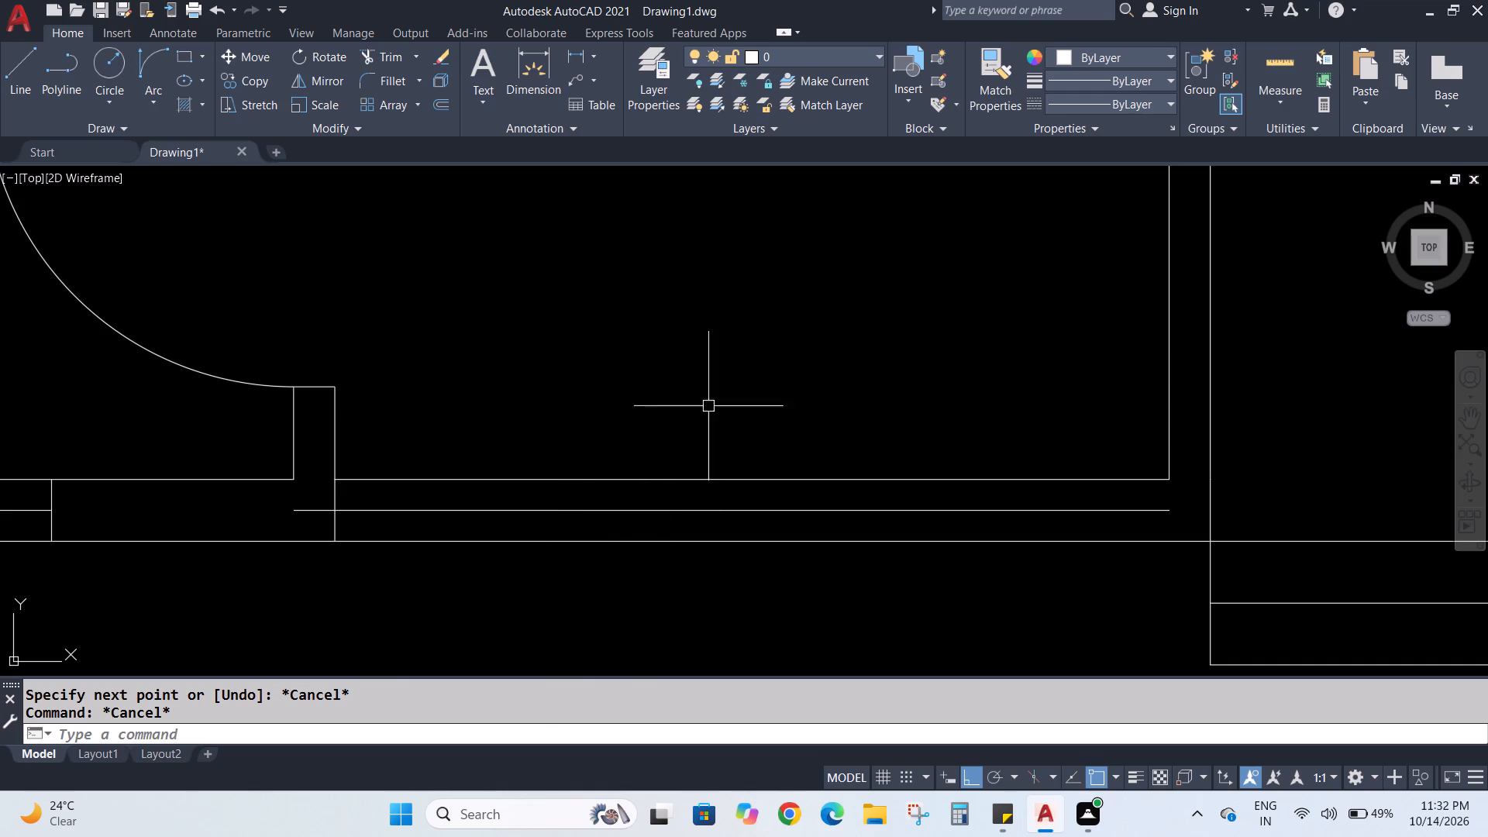
Measure the inner length of the bottom wall between the short partition and the room's east wall.
left_click(577, 53)
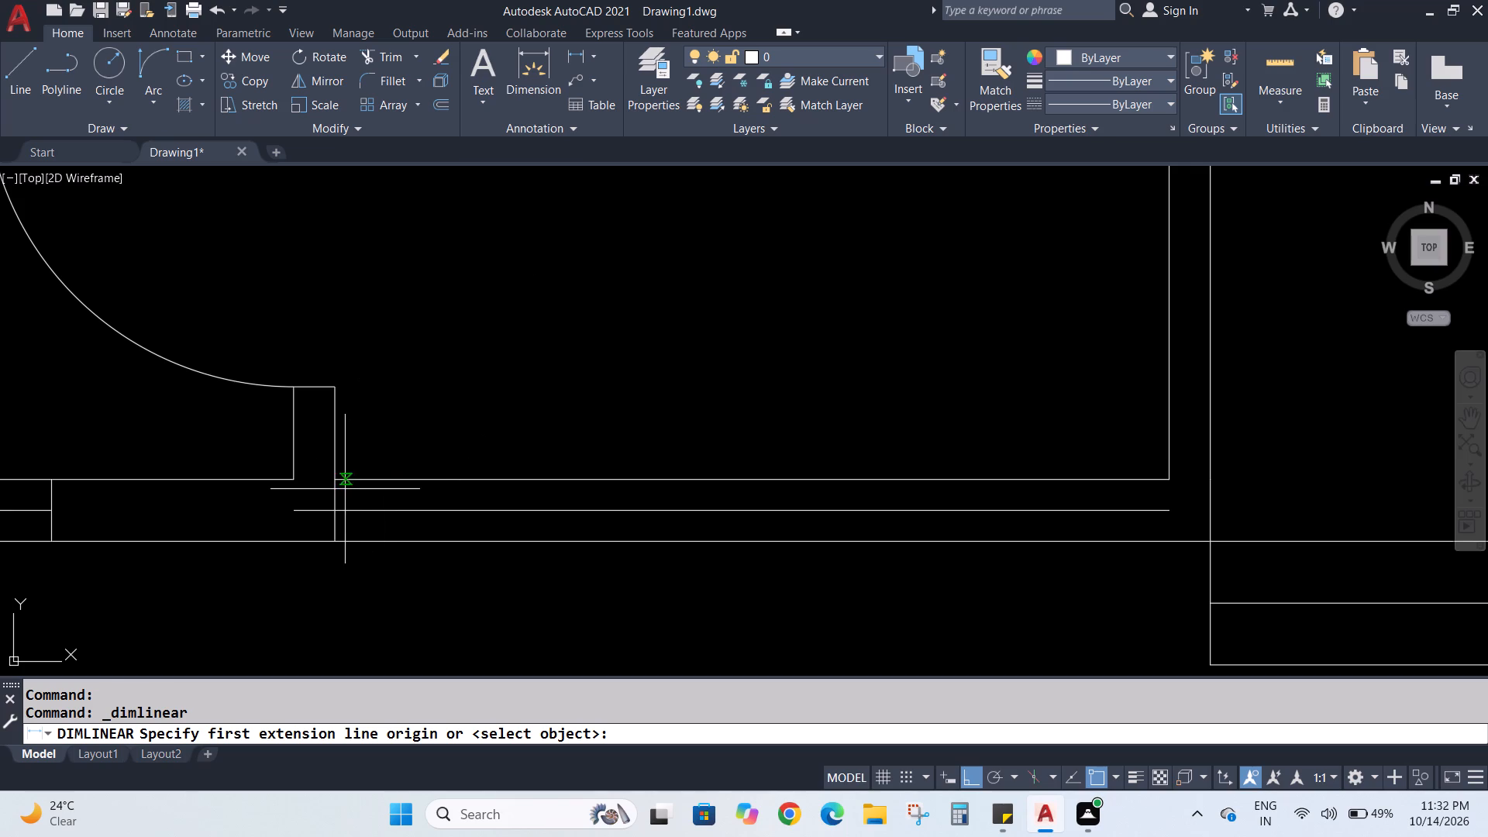
left_click(336, 477)
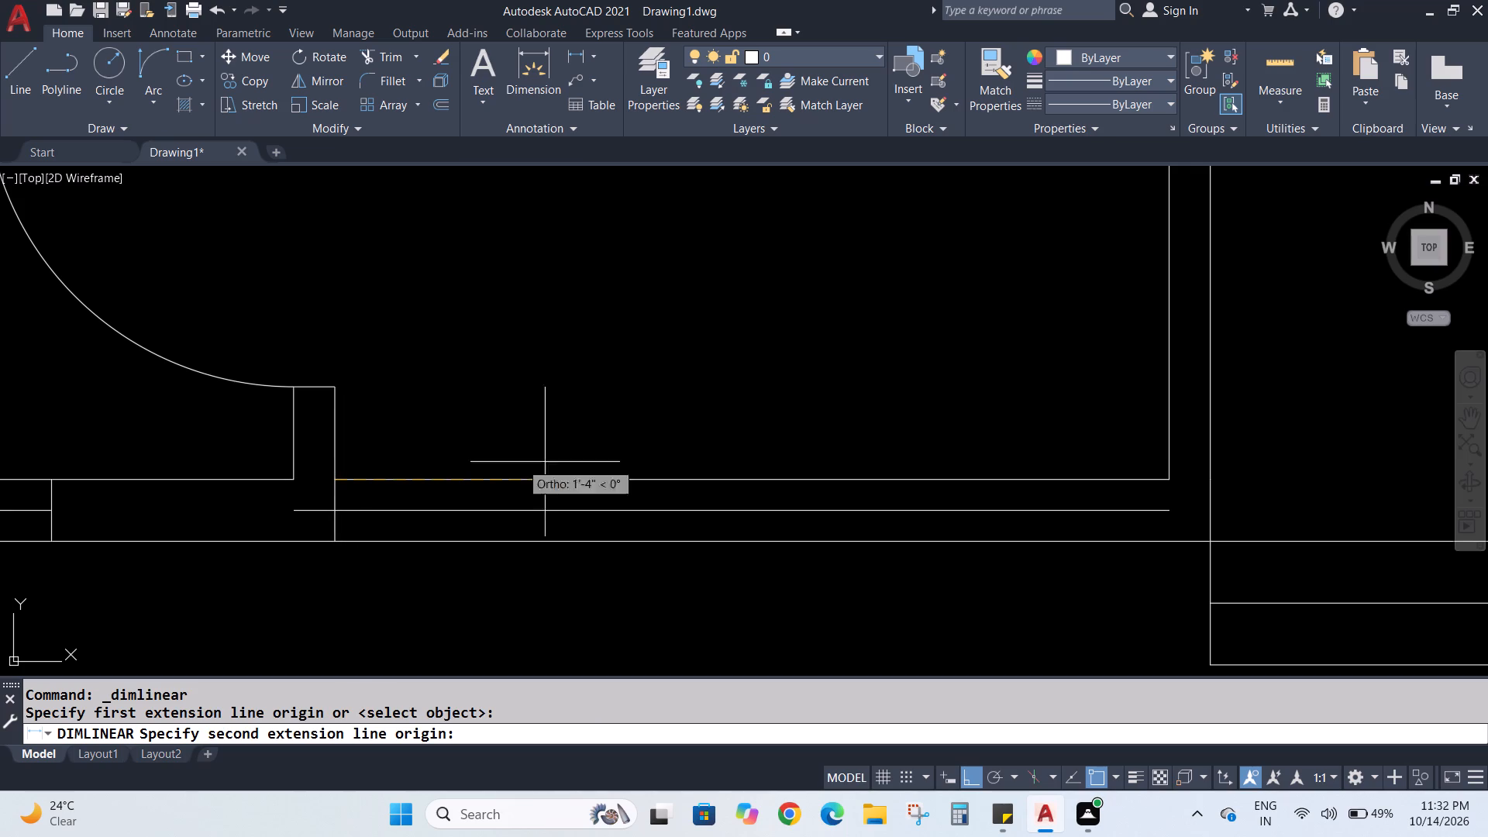
left_click(1173, 480)
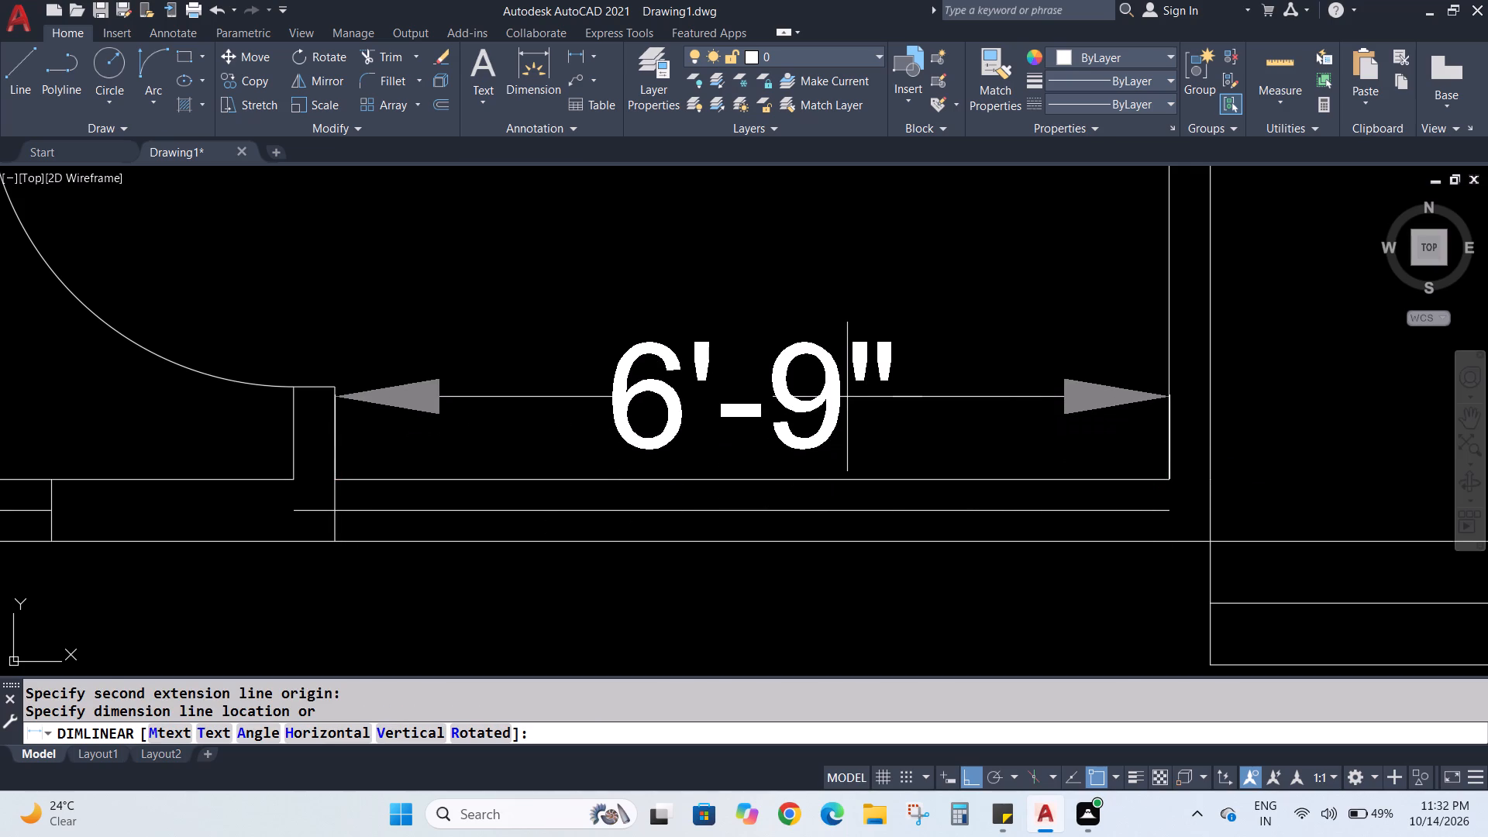
key("Escape")
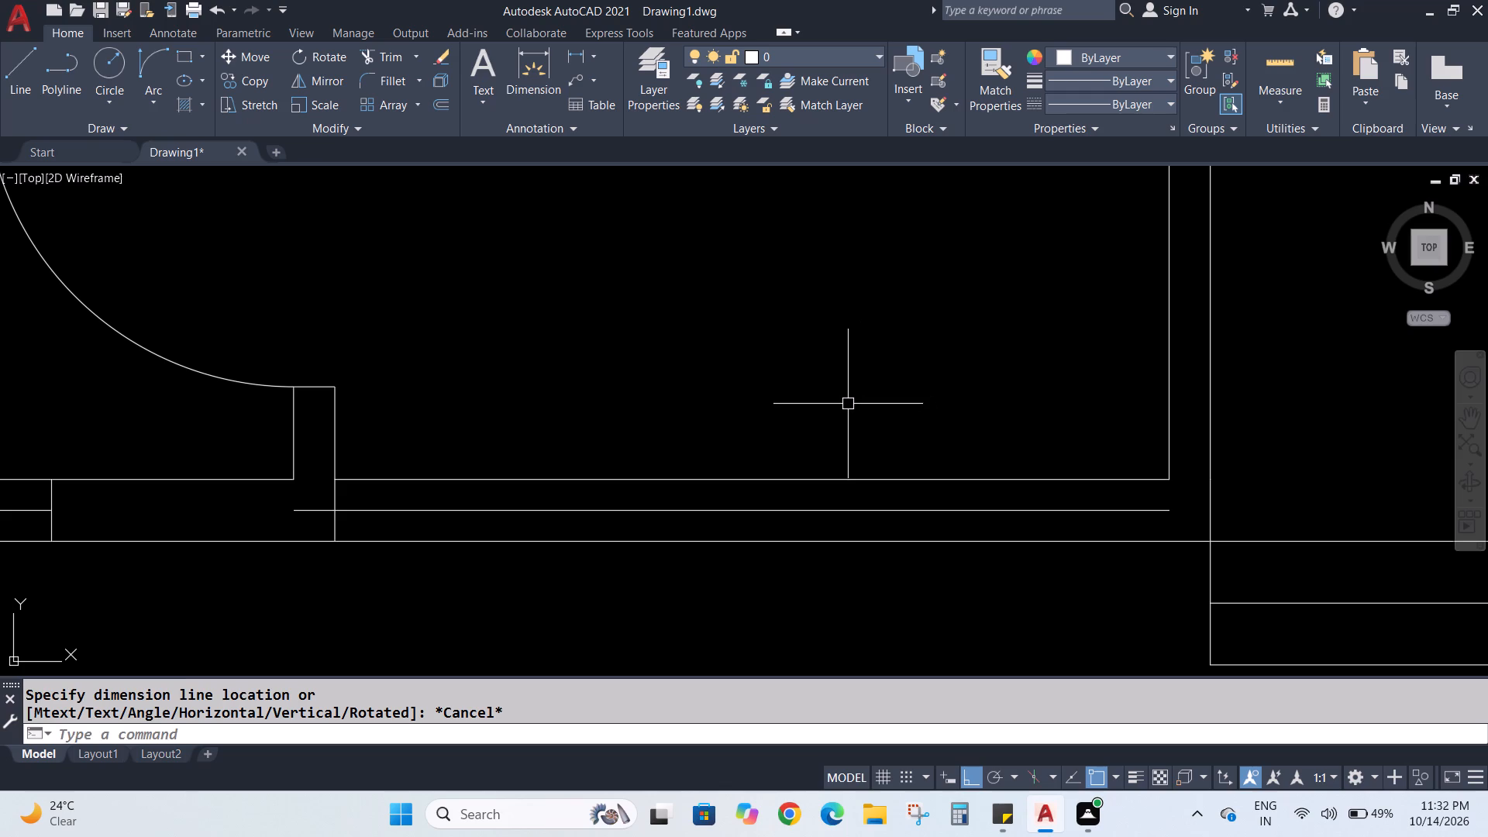
Draw a short line across the bottom exterior wall at the midpoint between the short partition and the room's east wall.
key("l")
key("Return")
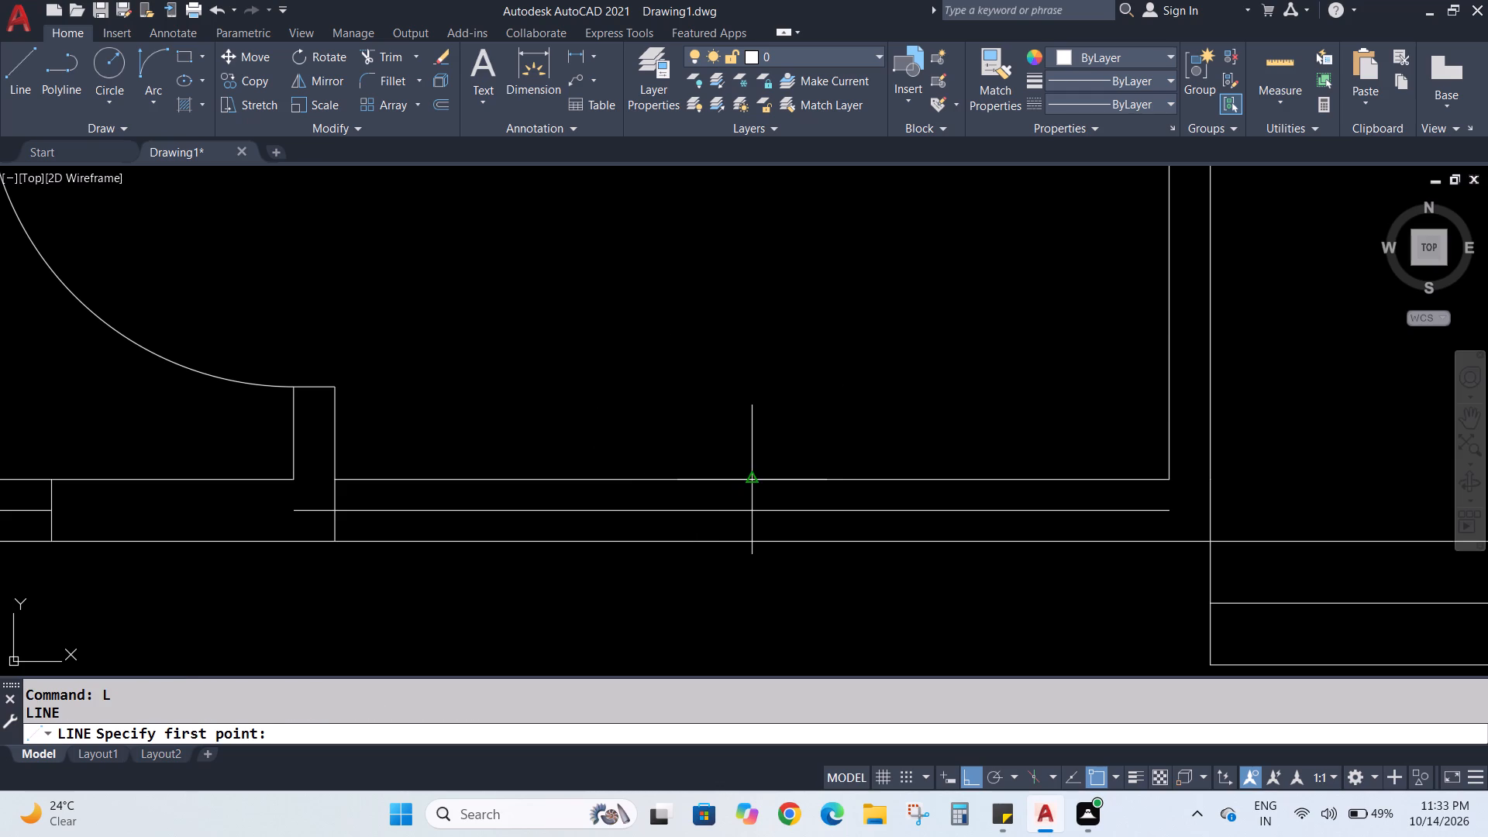
left_click(756, 477)
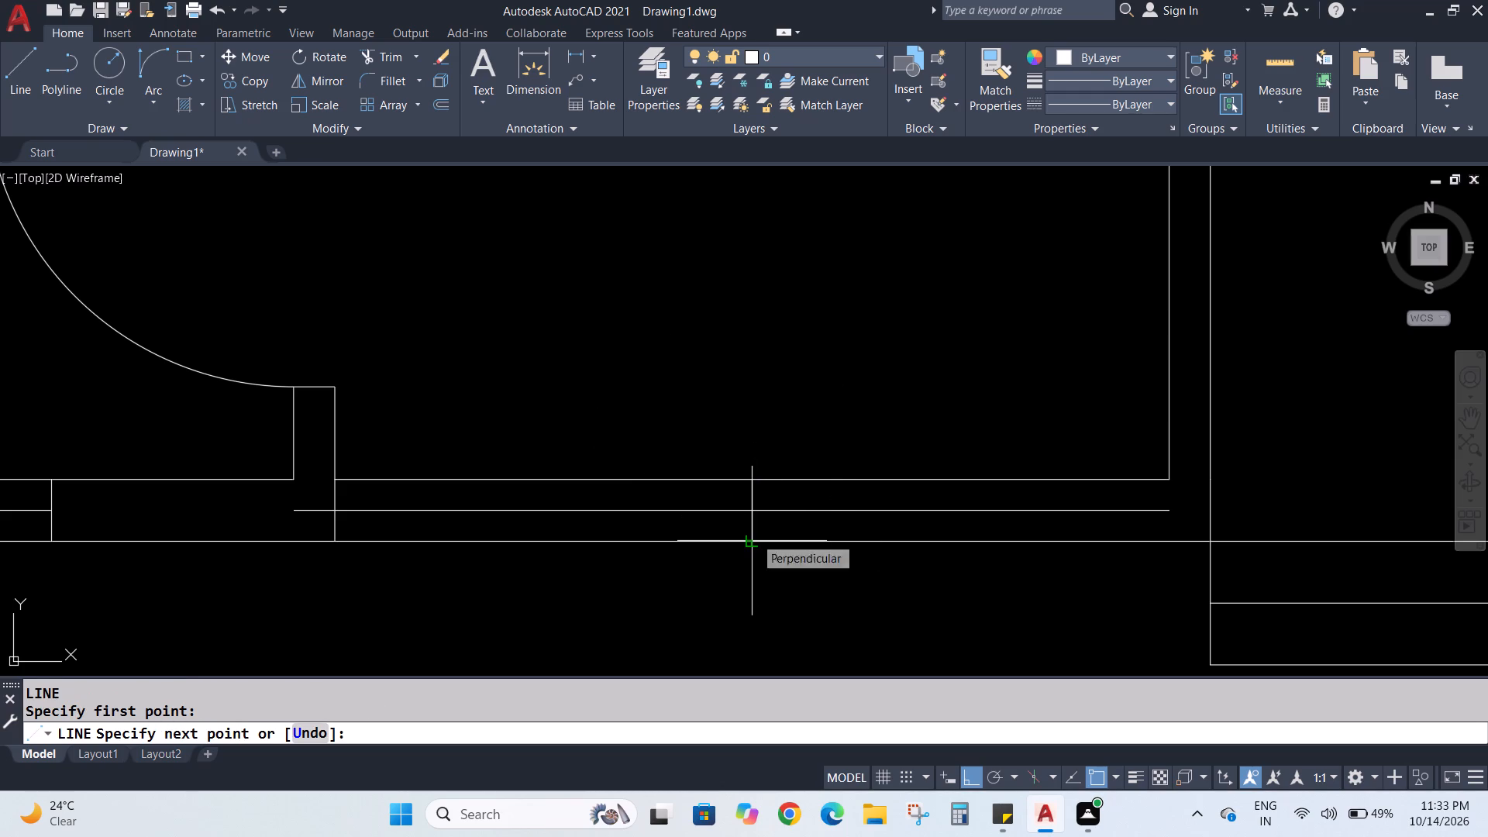
left_click(754, 536)
key("Escape")
key("Escape")
Offset the midpoint line in the bottom wall by 2' to each side as window edges.
key("o")
key("Return")
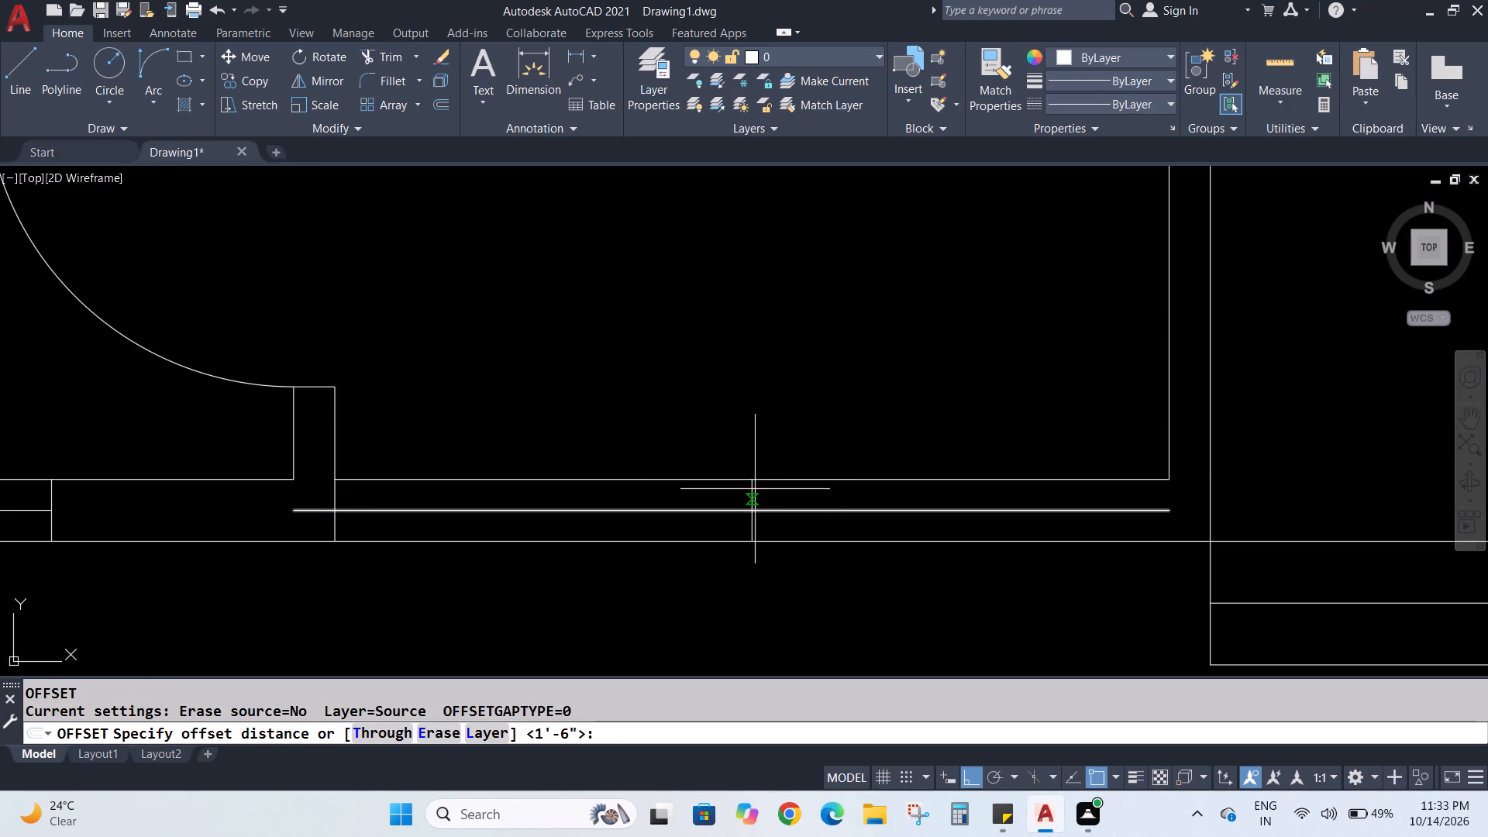
key("2")
key("apostrophe")
key("Return")
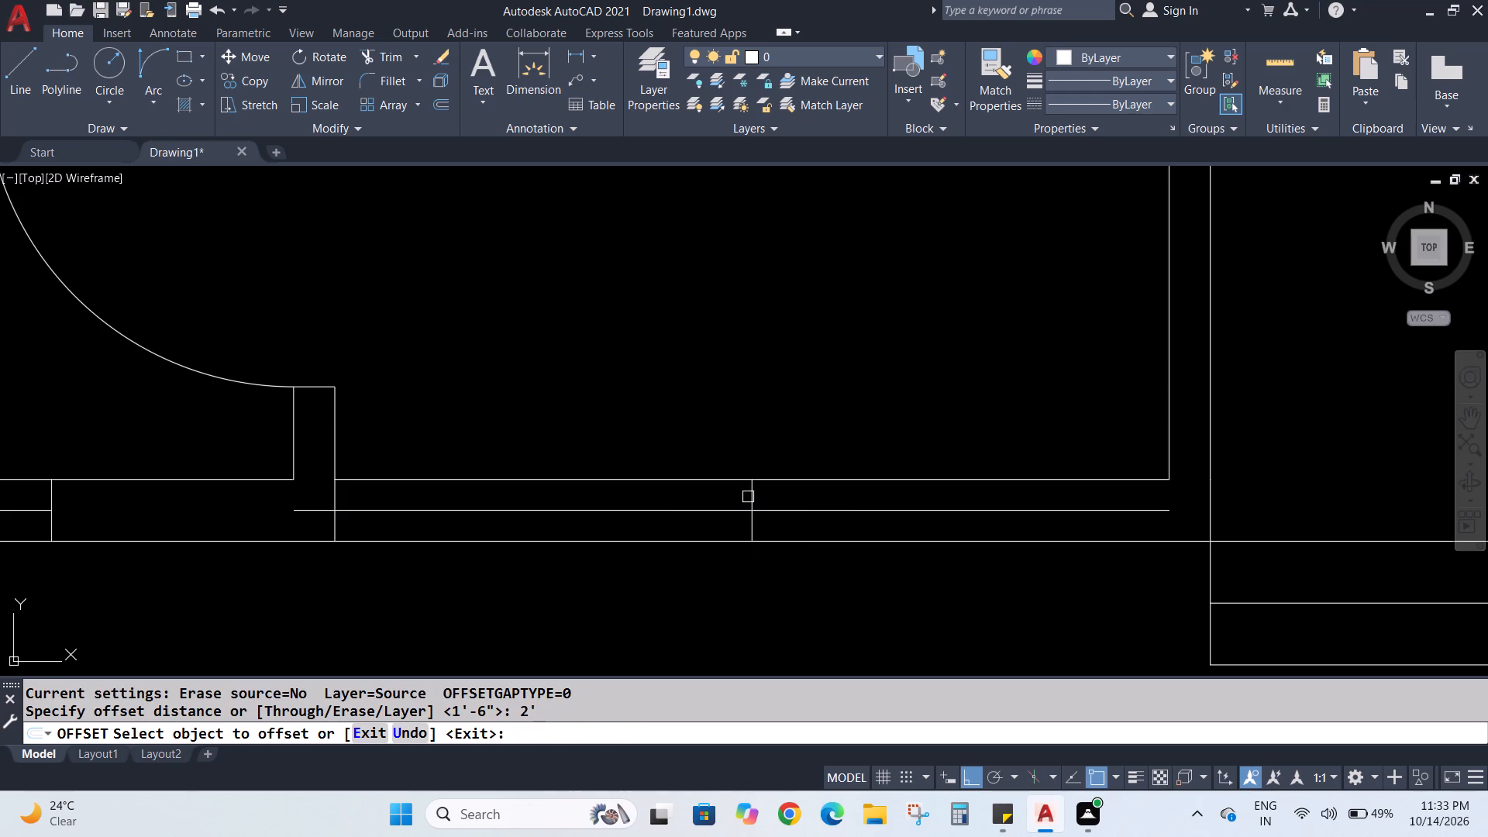
left_click(748, 497)
left_click(696, 505)
left_click(752, 502)
left_click(859, 509)
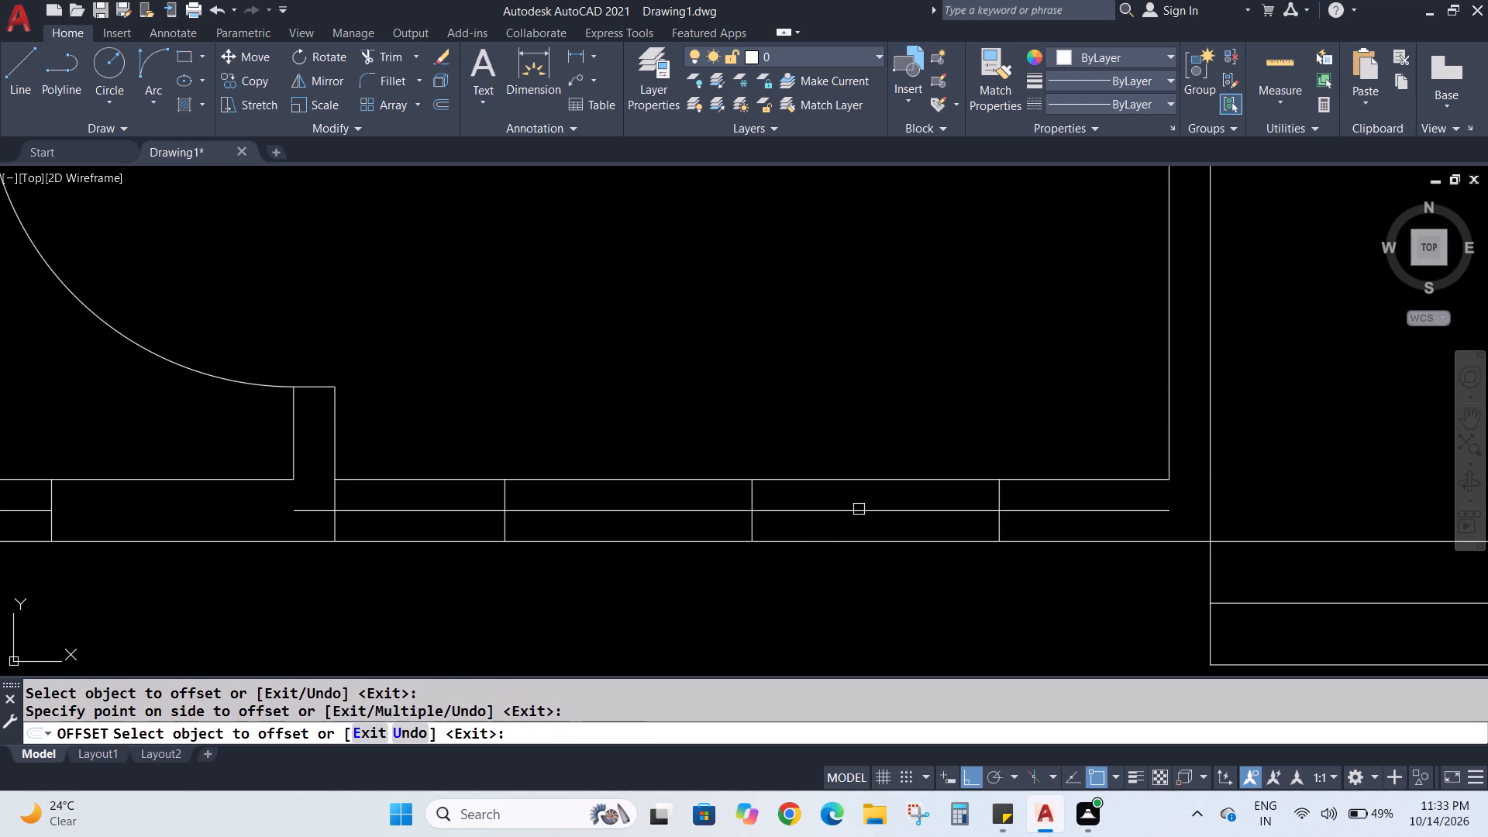
key("Escape")
key("Escape")
Trim the line inside the bottom wall's thickness outside the 4' window, and remove the window's vertical centre line.
key("t")
key("r")
key("Return")
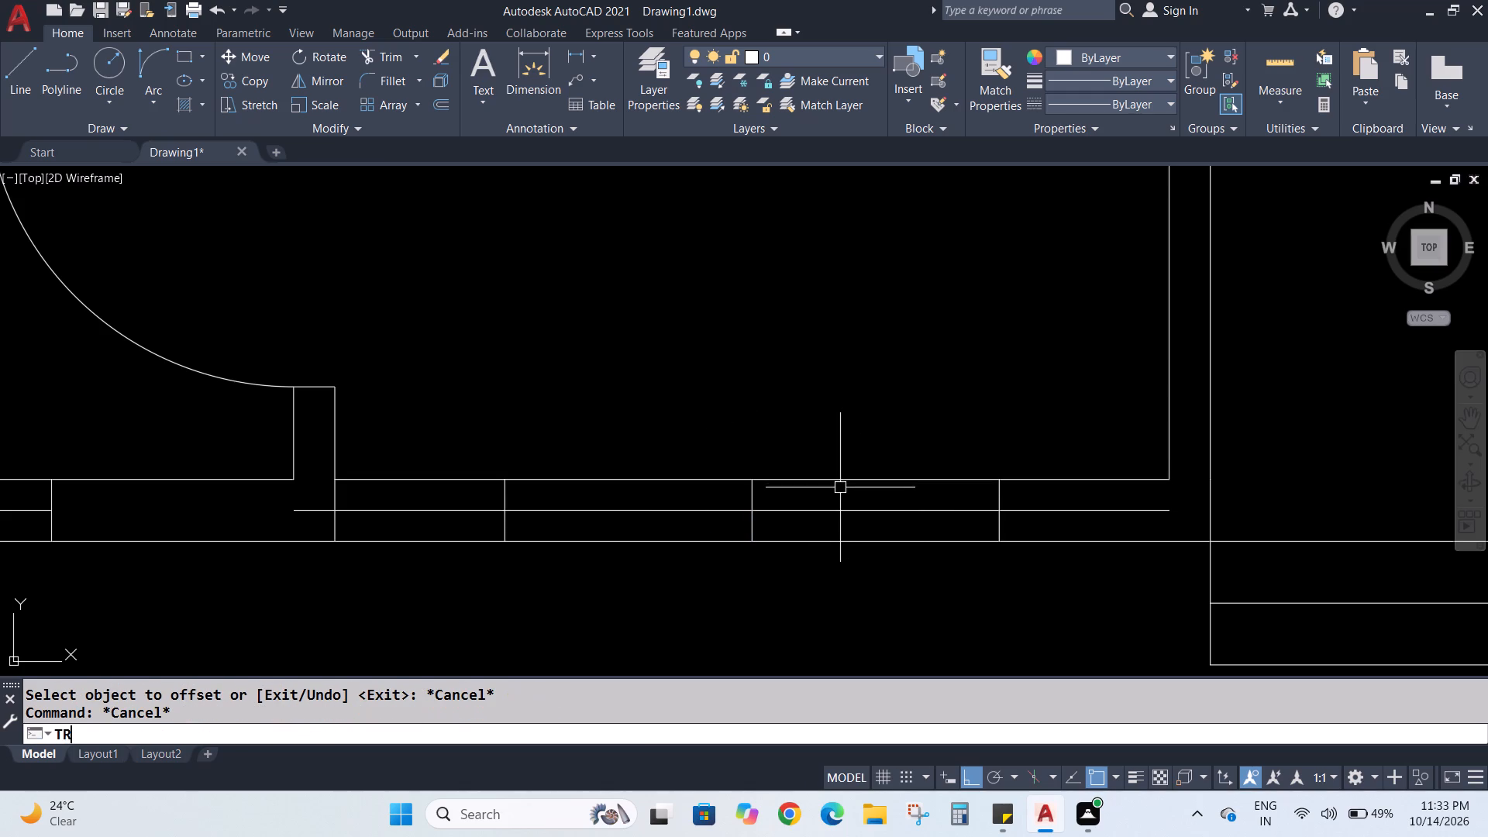
left_click(301, 508)
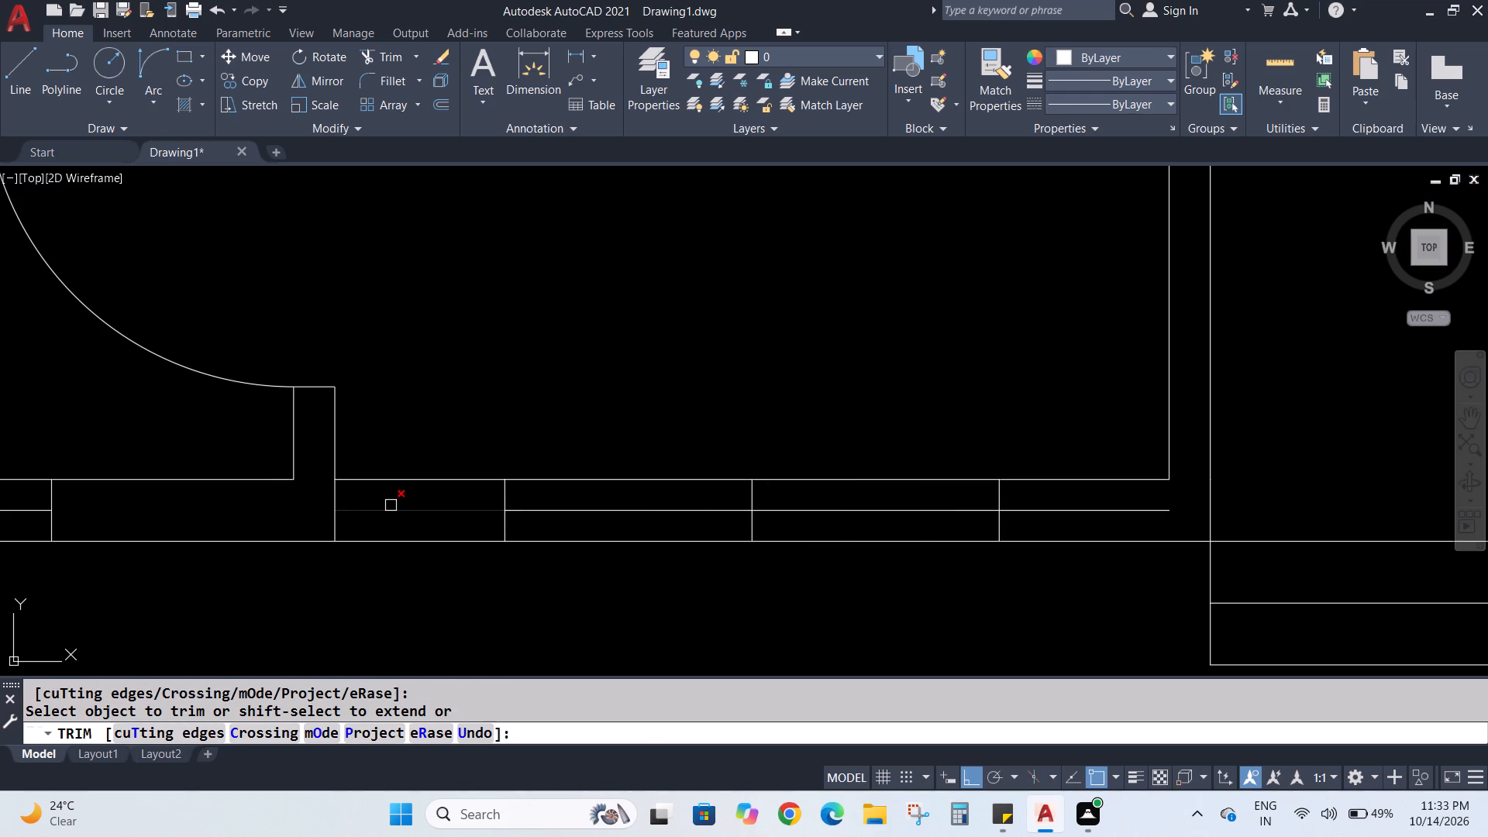
left_click(393, 508)
left_click(1032, 514)
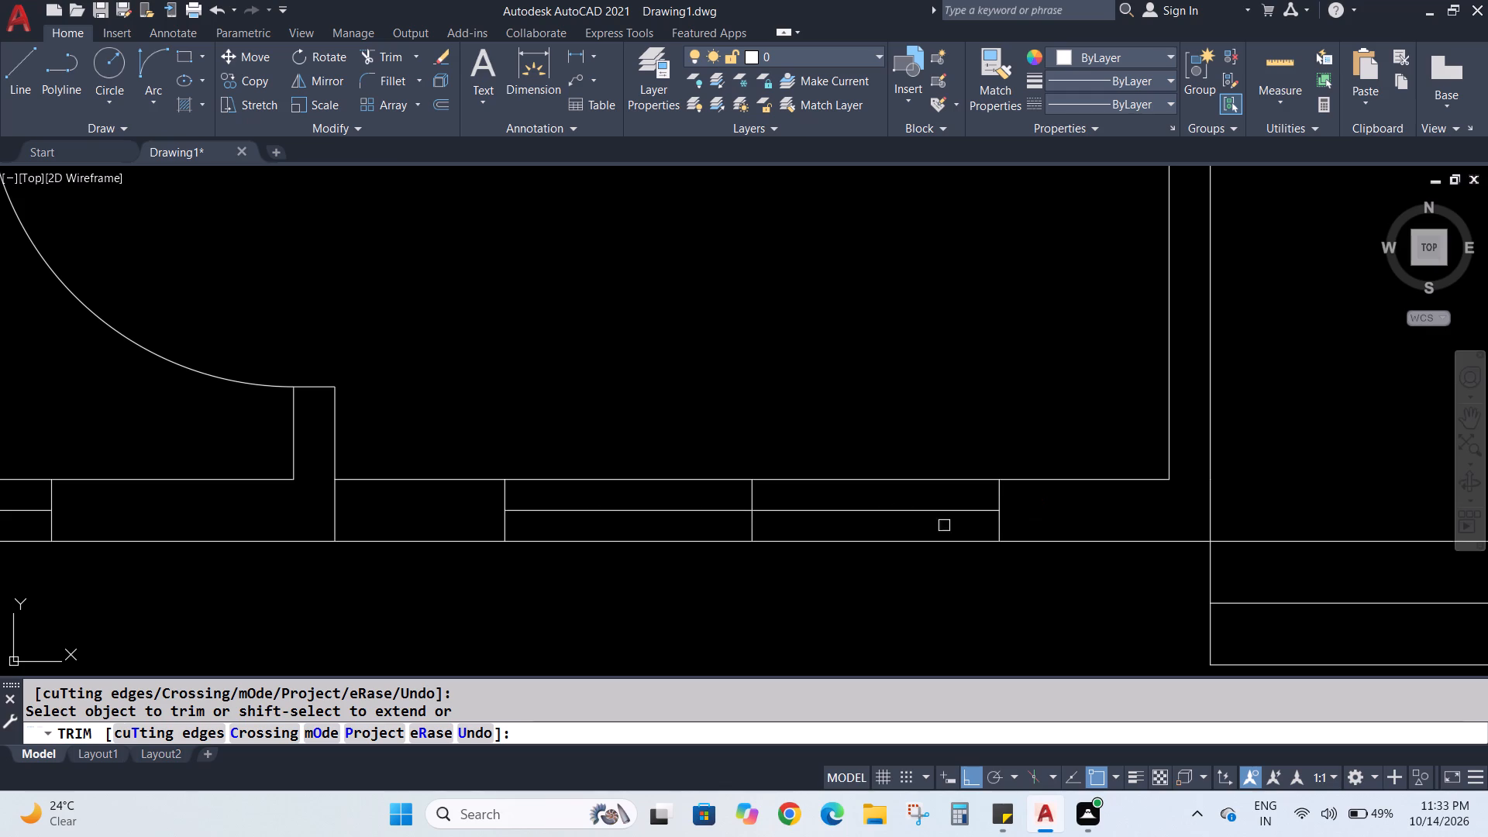
left_click(749, 500)
left_click(755, 526)
key("Escape")
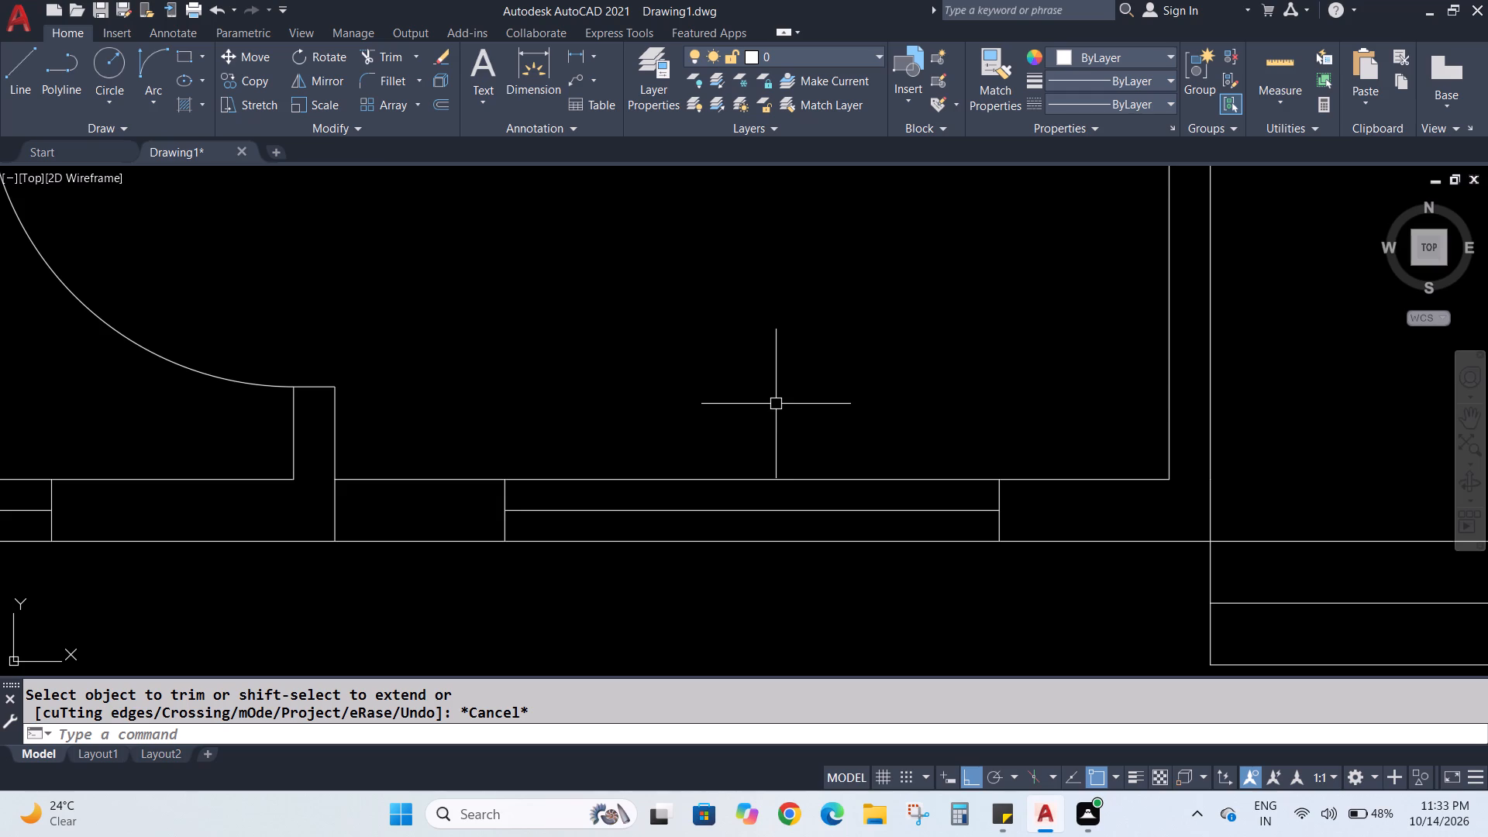
Offset the inner face of the west exterior wall by 3" into the wall, in the bedroom above the small room.
scroll(134, 317, "down", 5)
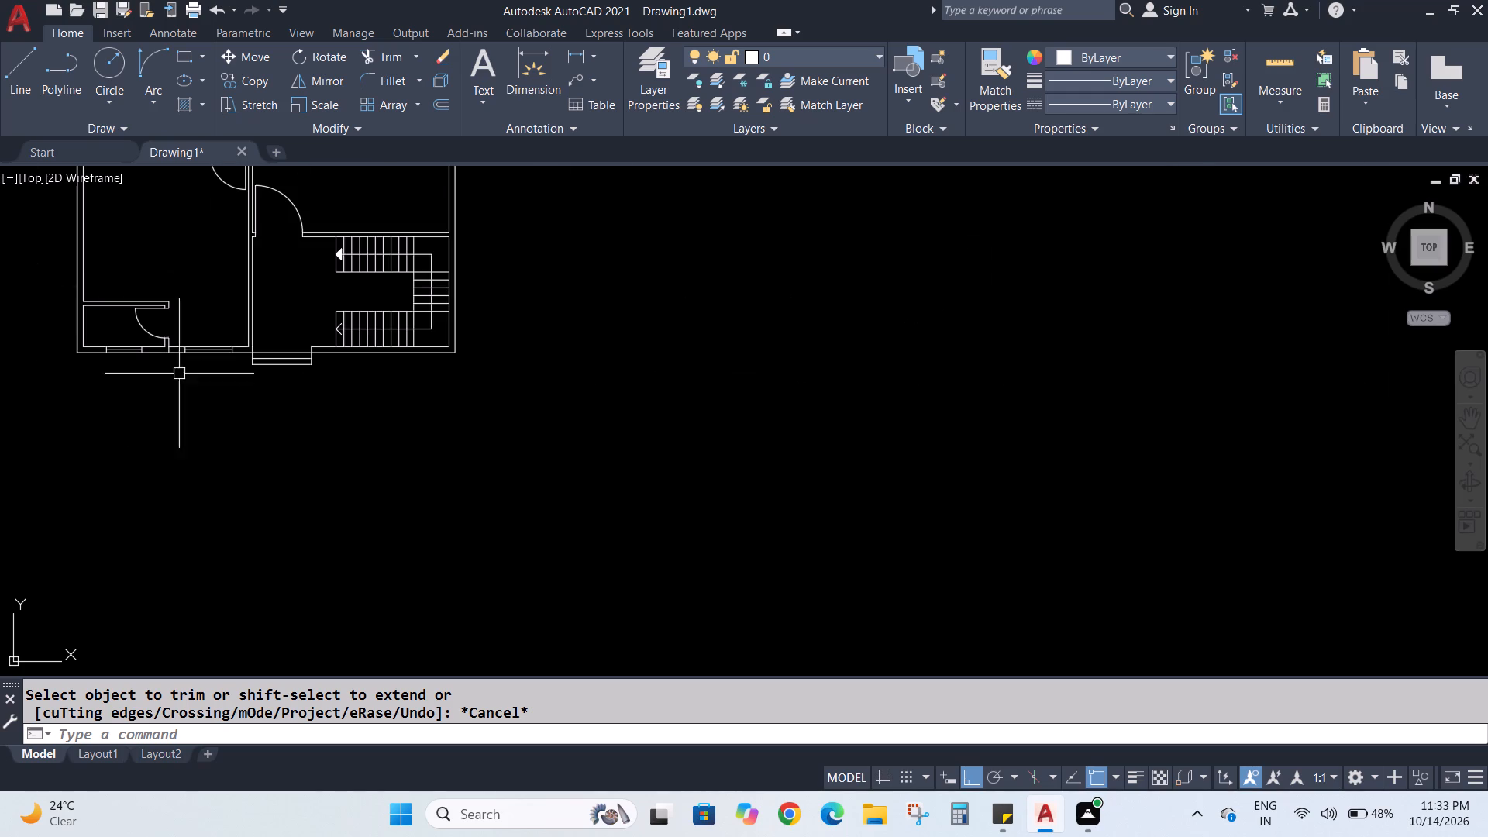
middle_click_drag(138, 267, 546, 461)
scroll(532, 449, "up", 2)
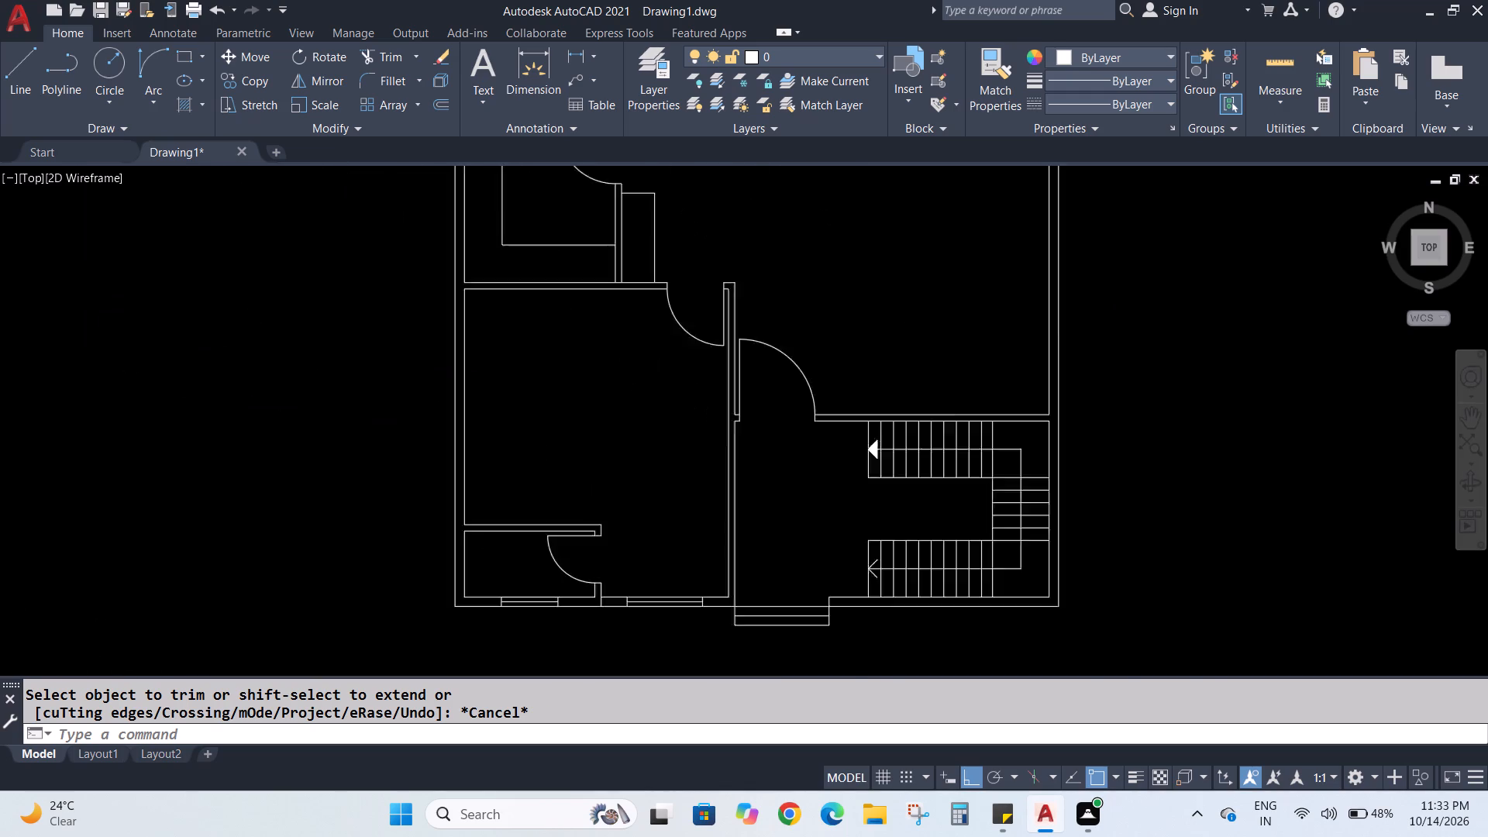
middle_click_drag(506, 412, 567, 459)
scroll(567, 459, "up", 1)
scroll(567, 459, "down", 1)
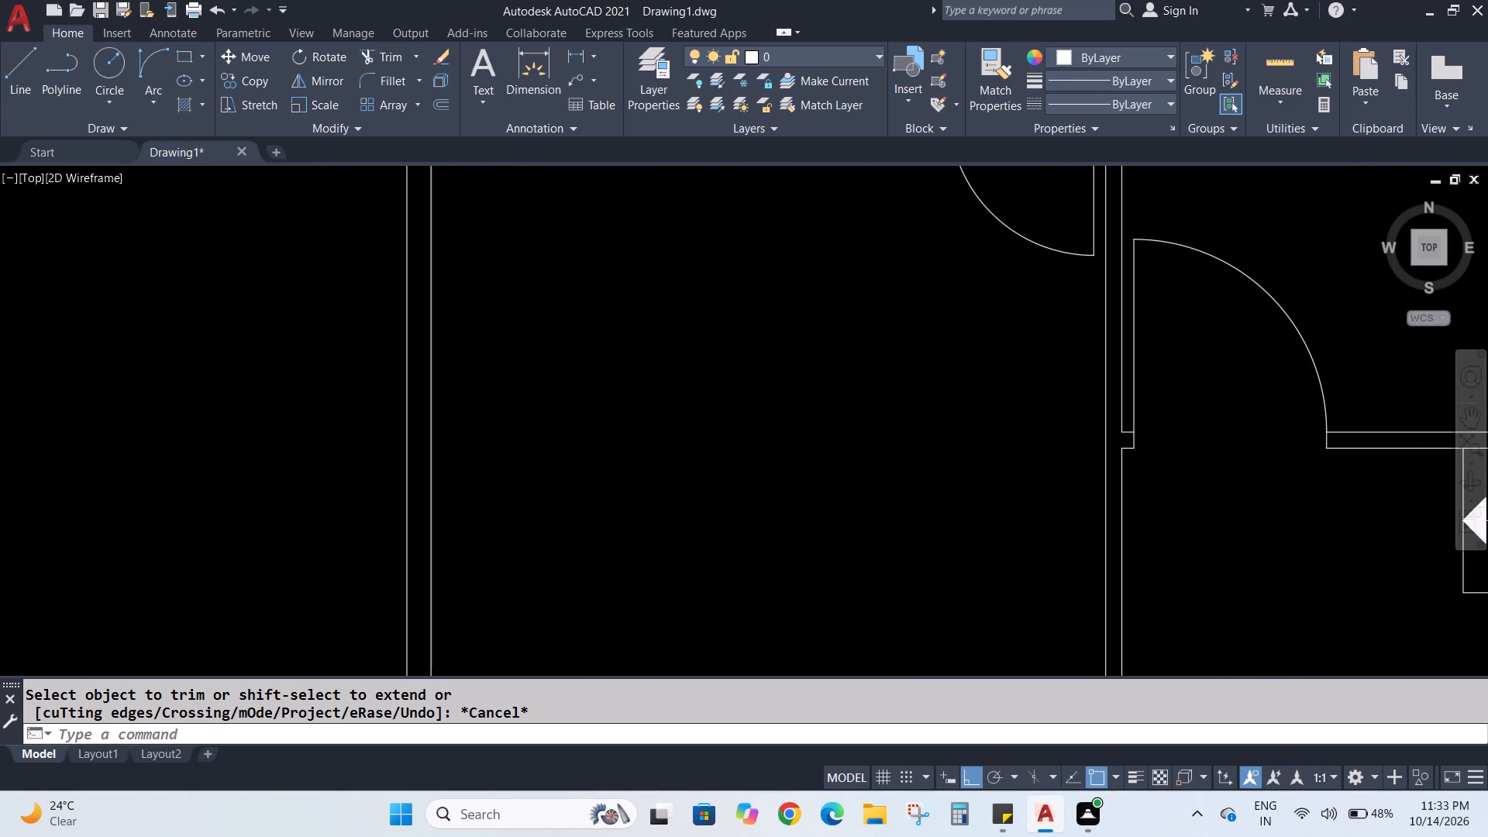
key("Escape")
key("Escape")
key("o")
key("Return")
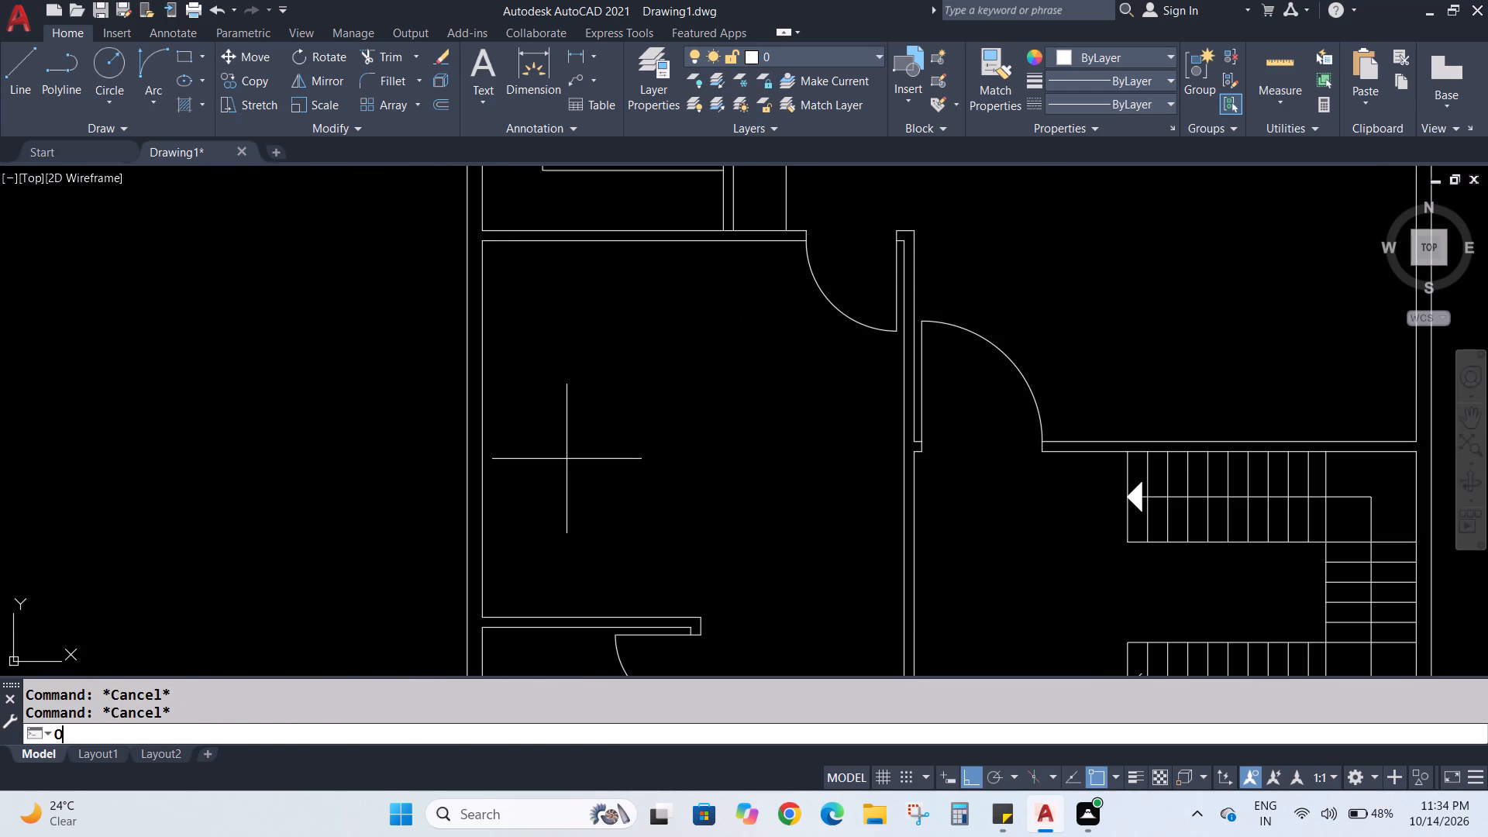
type("3\"")
key("Return")
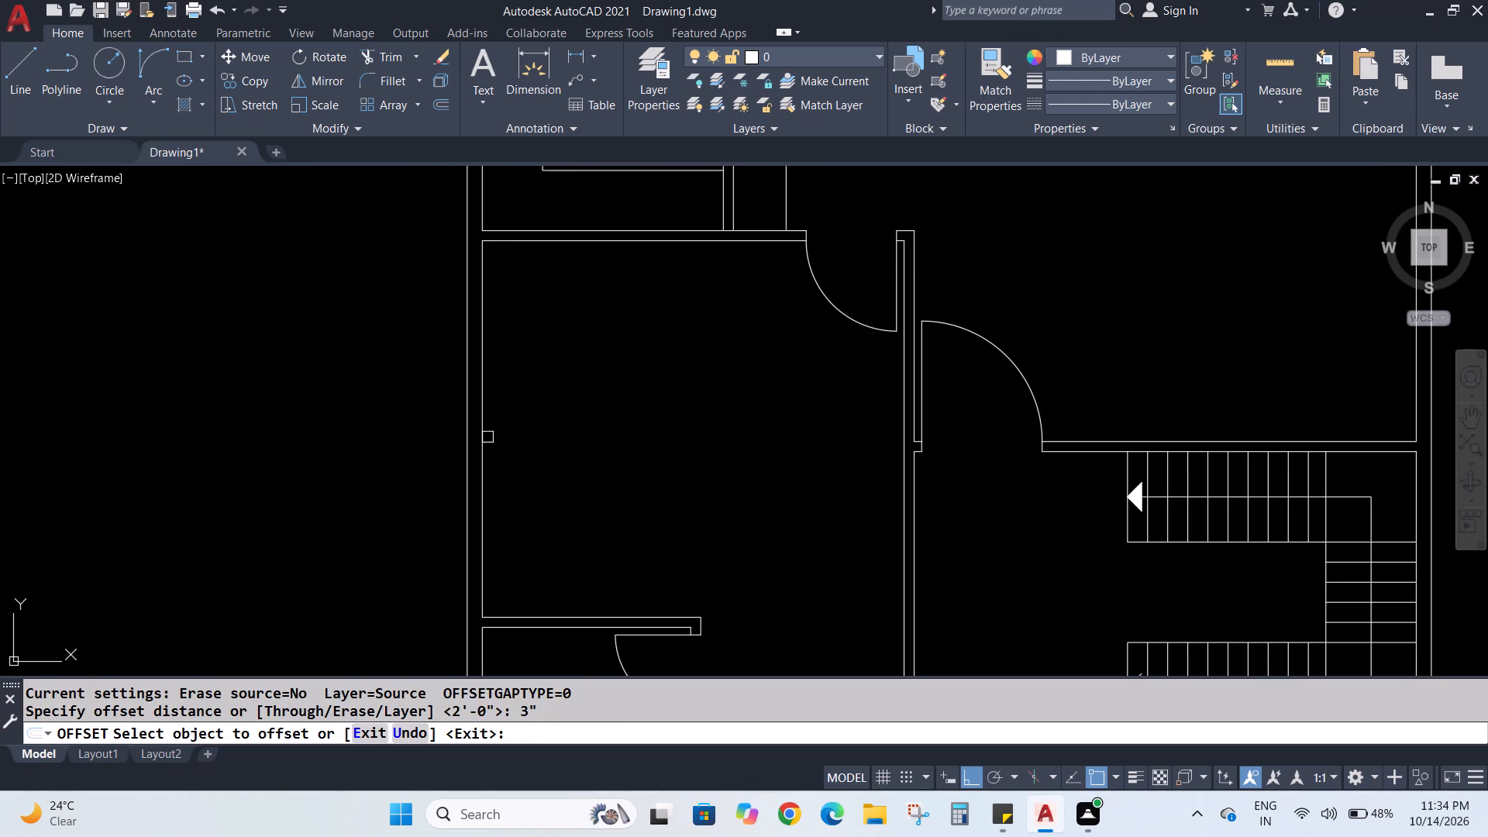
left_click(485, 443)
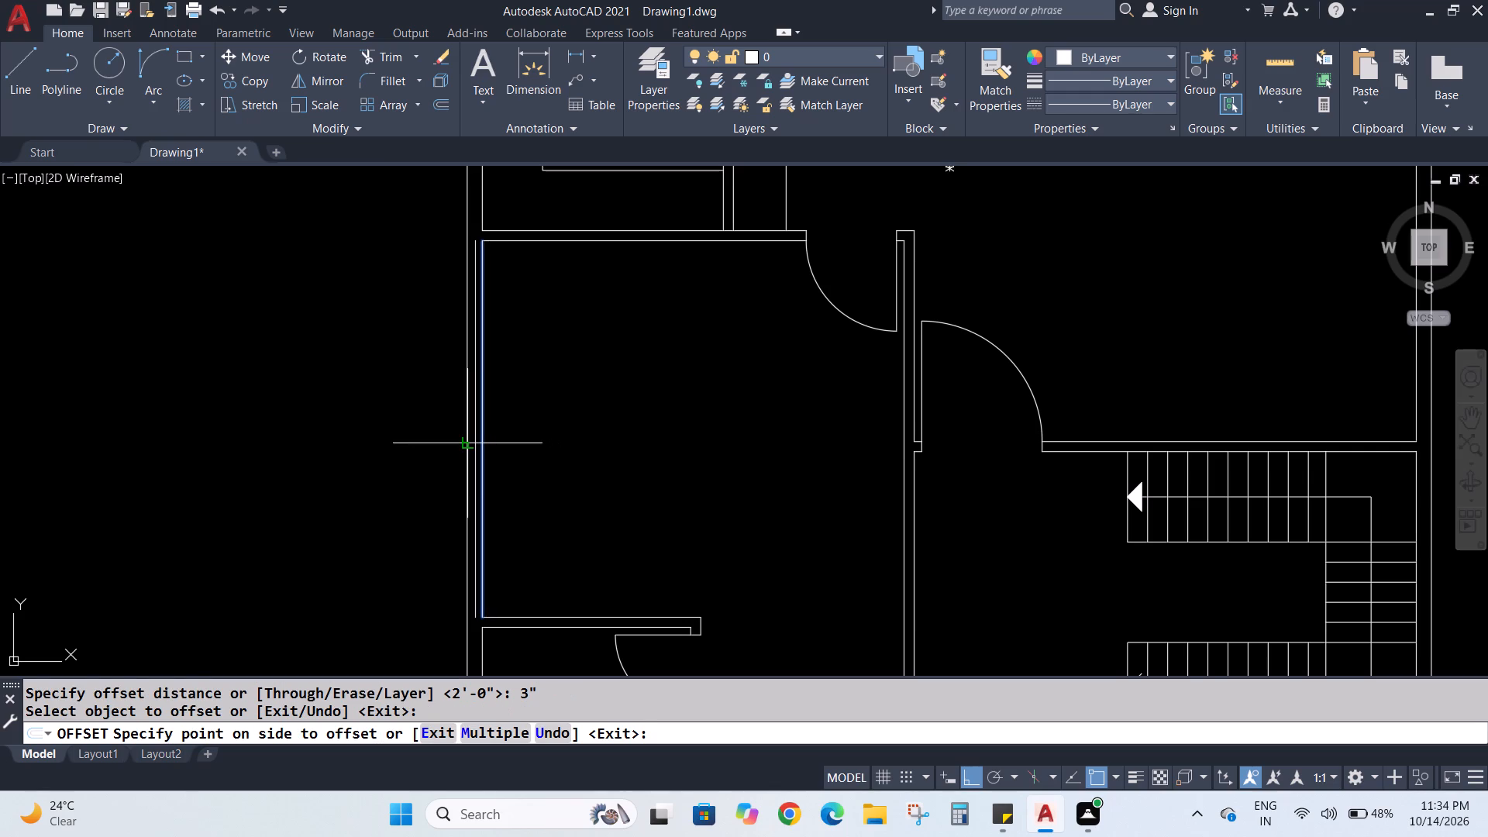
left_click(470, 446)
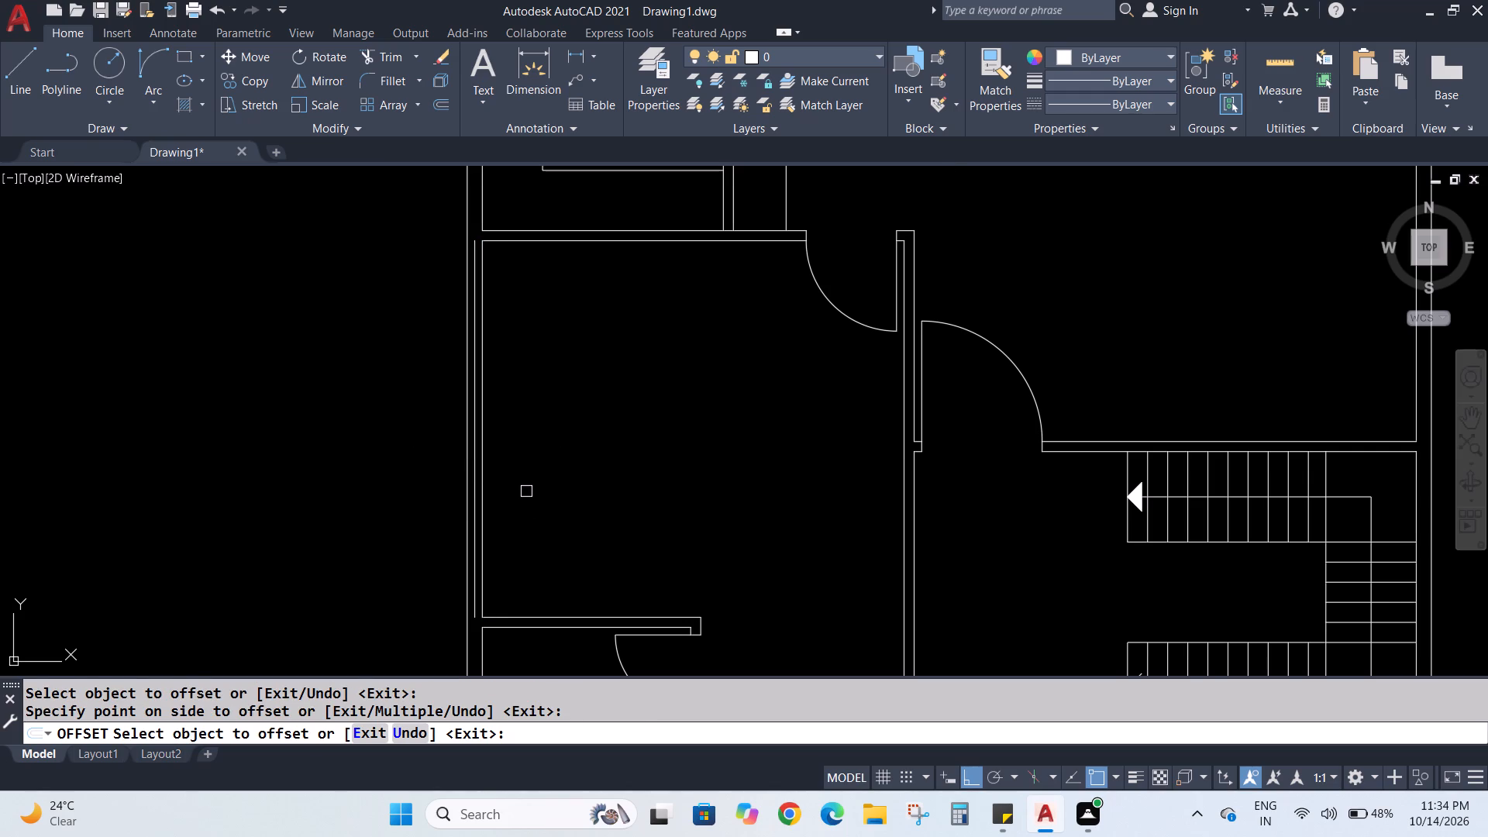
key("Escape")
key("Escape")
Draw a short line across the west exterior wall at the midpoint of the bedroom's inner wall face.
middle_click_drag(522, 371, 526, 383)
key("l")
key("Return")
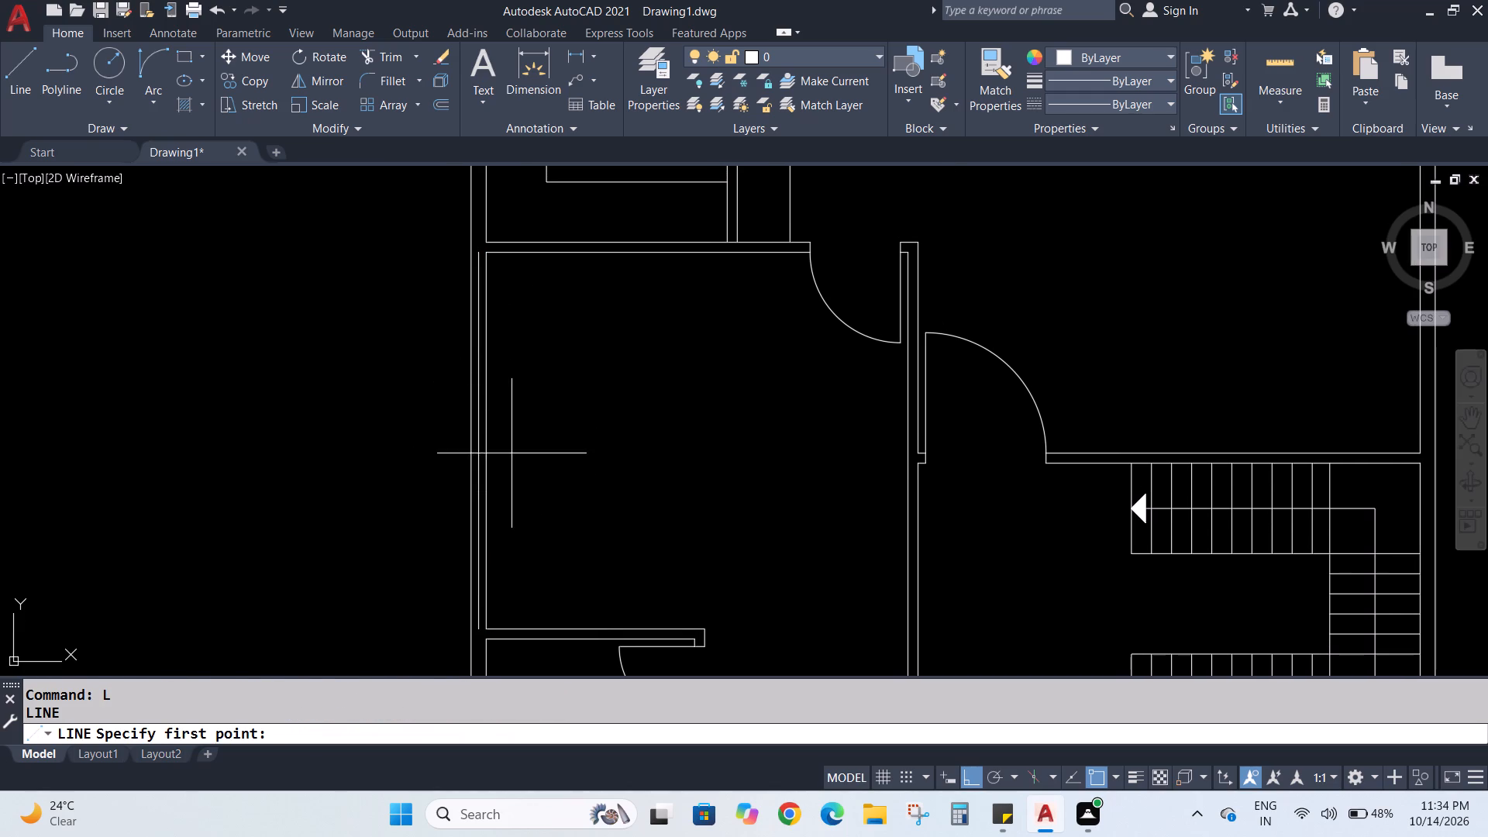
left_click(489, 437)
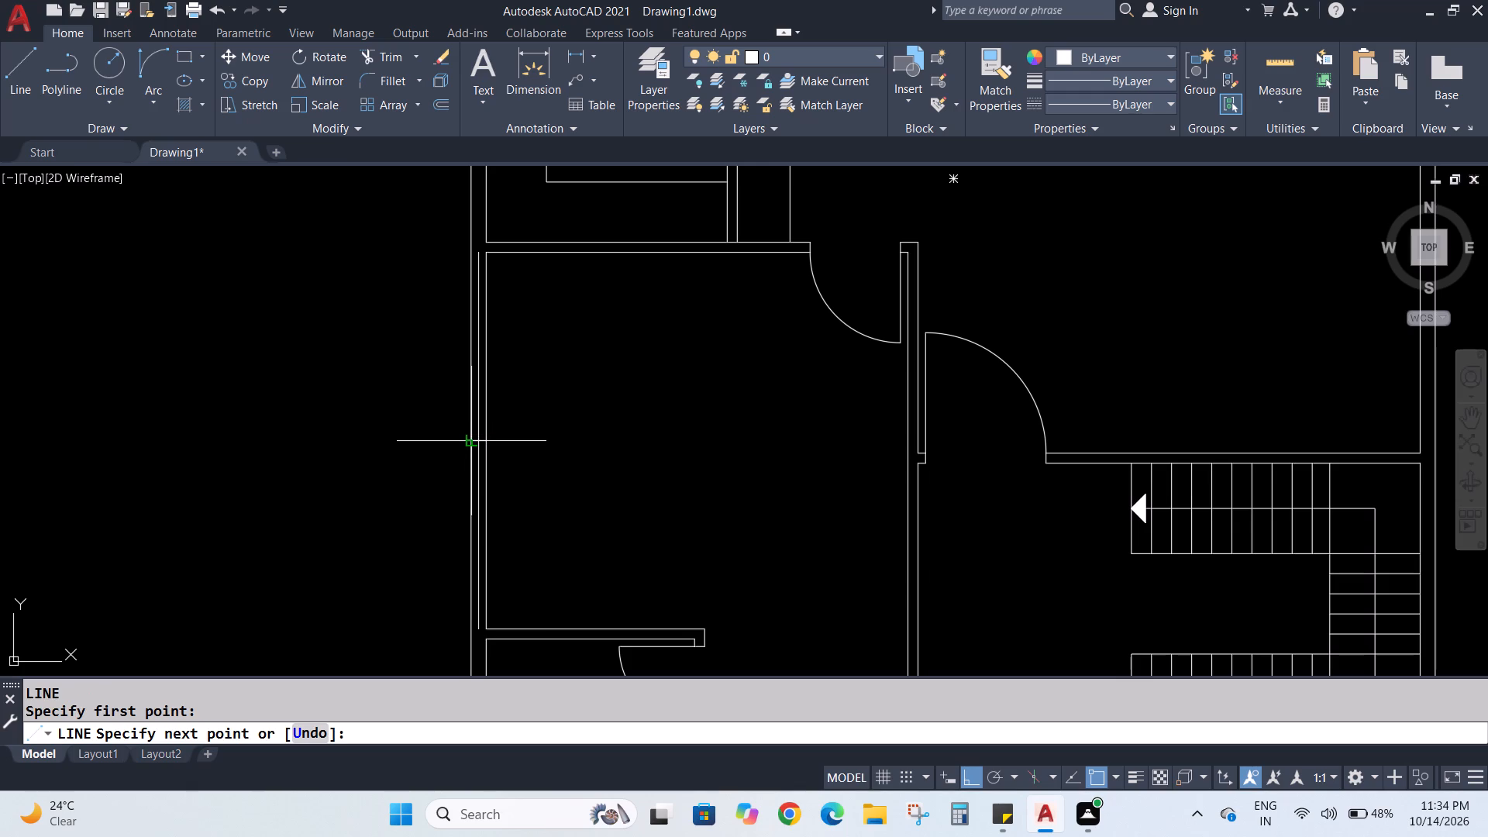
left_click(466, 438)
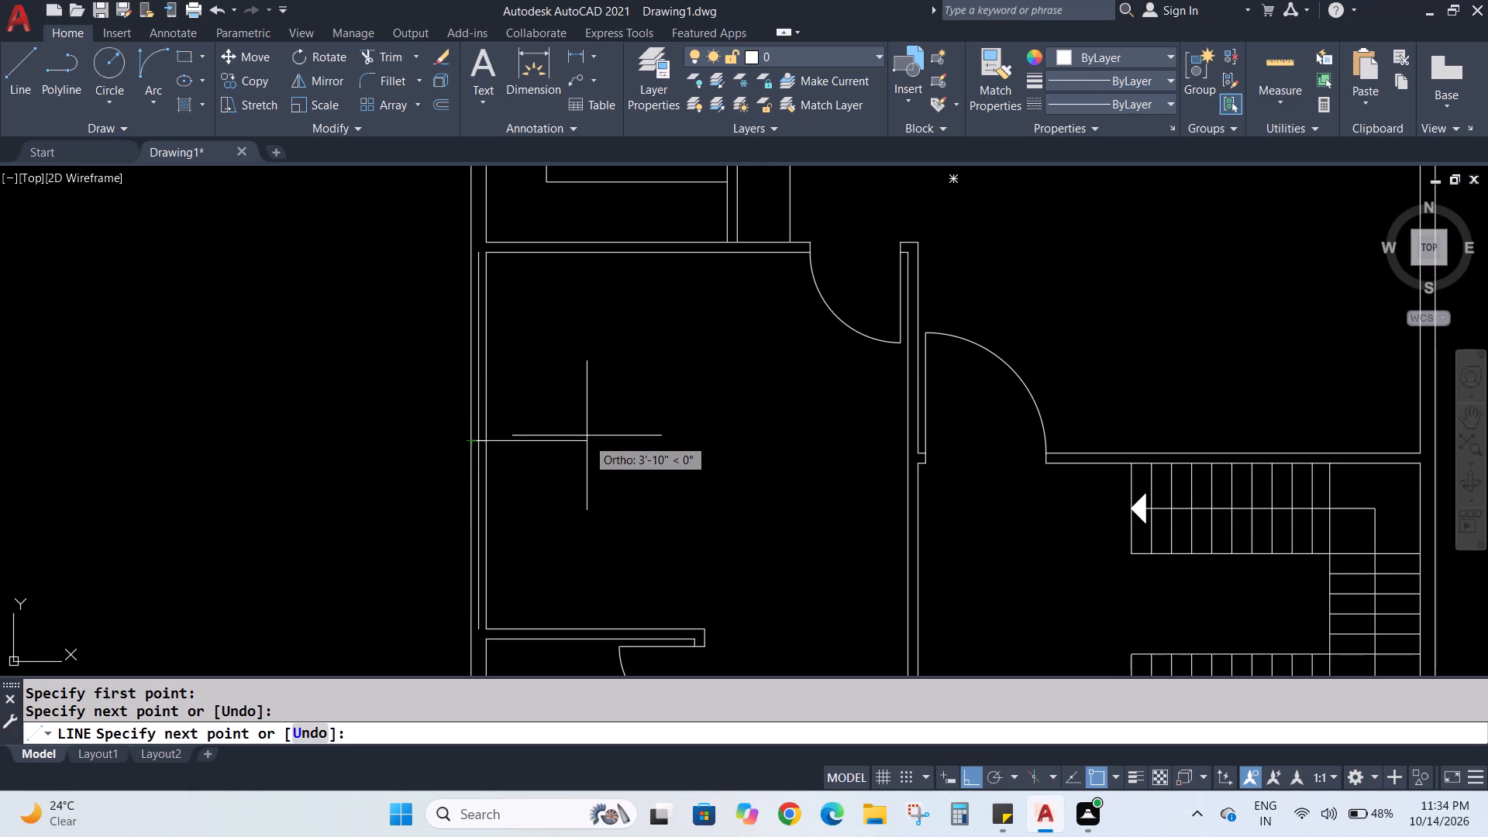
key("Escape")
Offset the midpoint line in the west wall by 2' to the north and south as window edges.
scroll(447, 443, "up", 4)
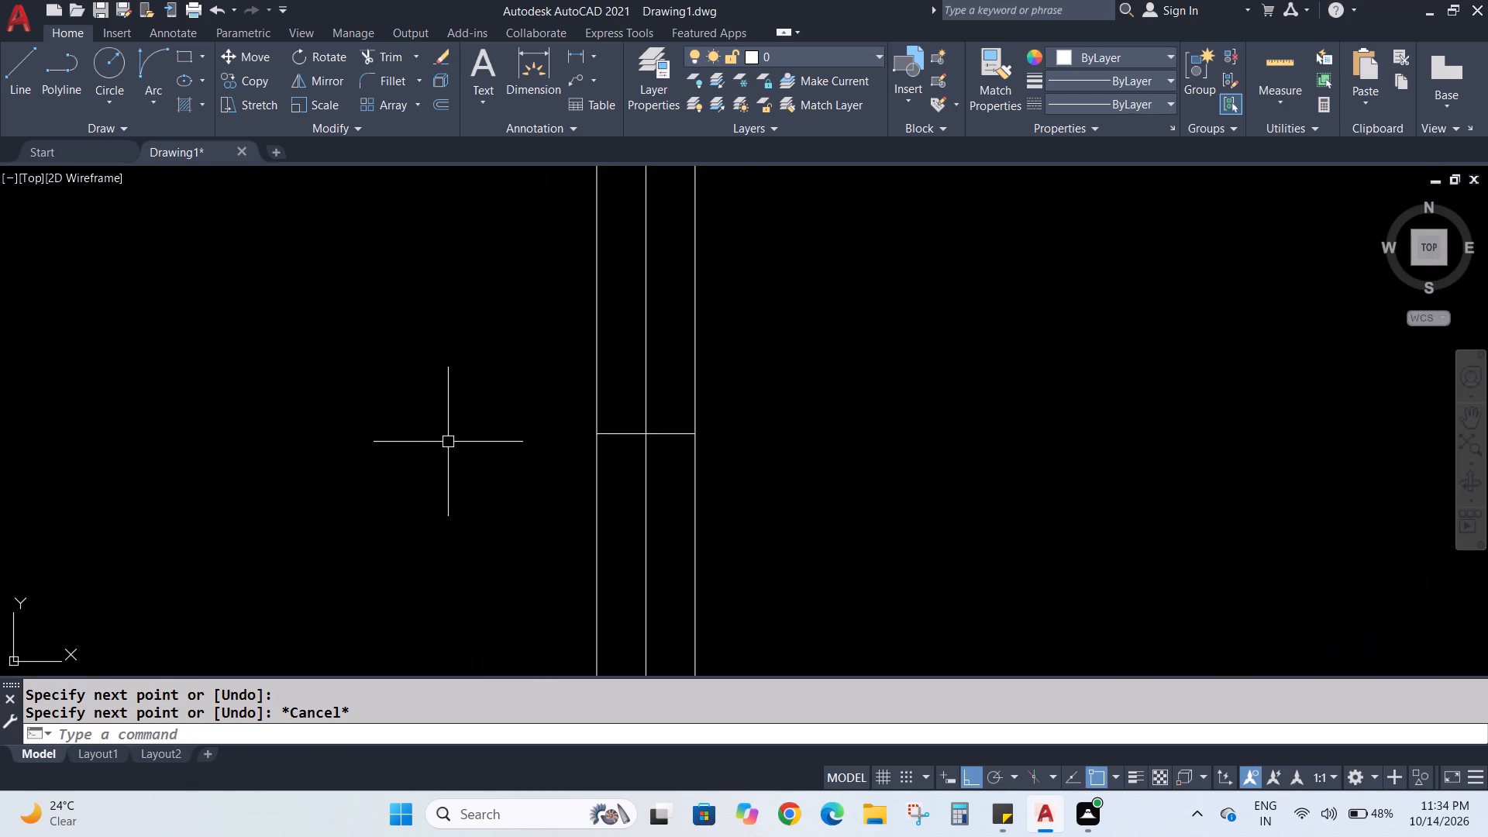
scroll(448, 442, "down", 1)
key("o")
key("Return")
type("2'")
key("Return")
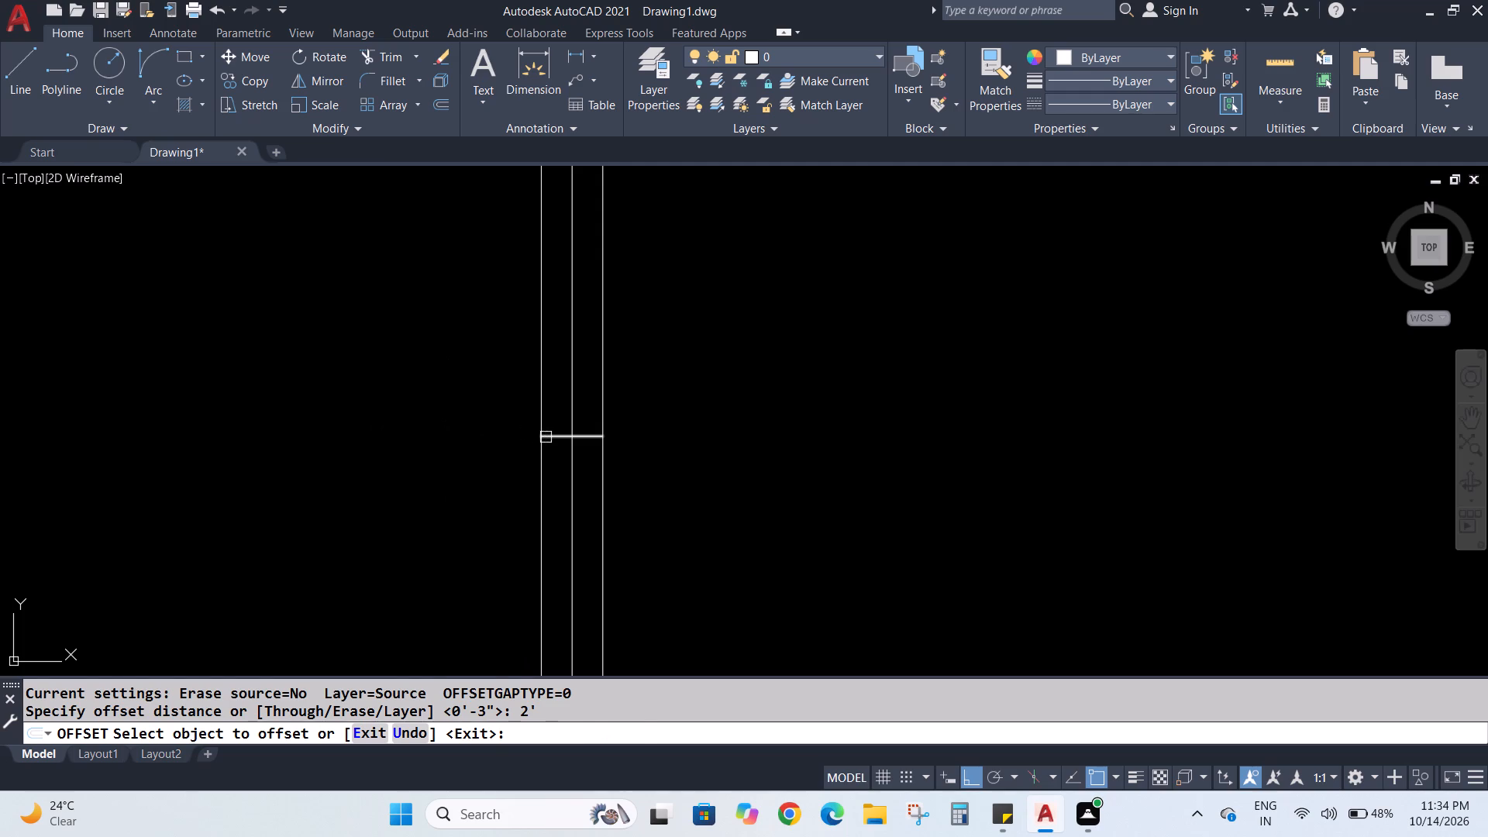
left_click(549, 436)
left_click(555, 356)
left_click(553, 436)
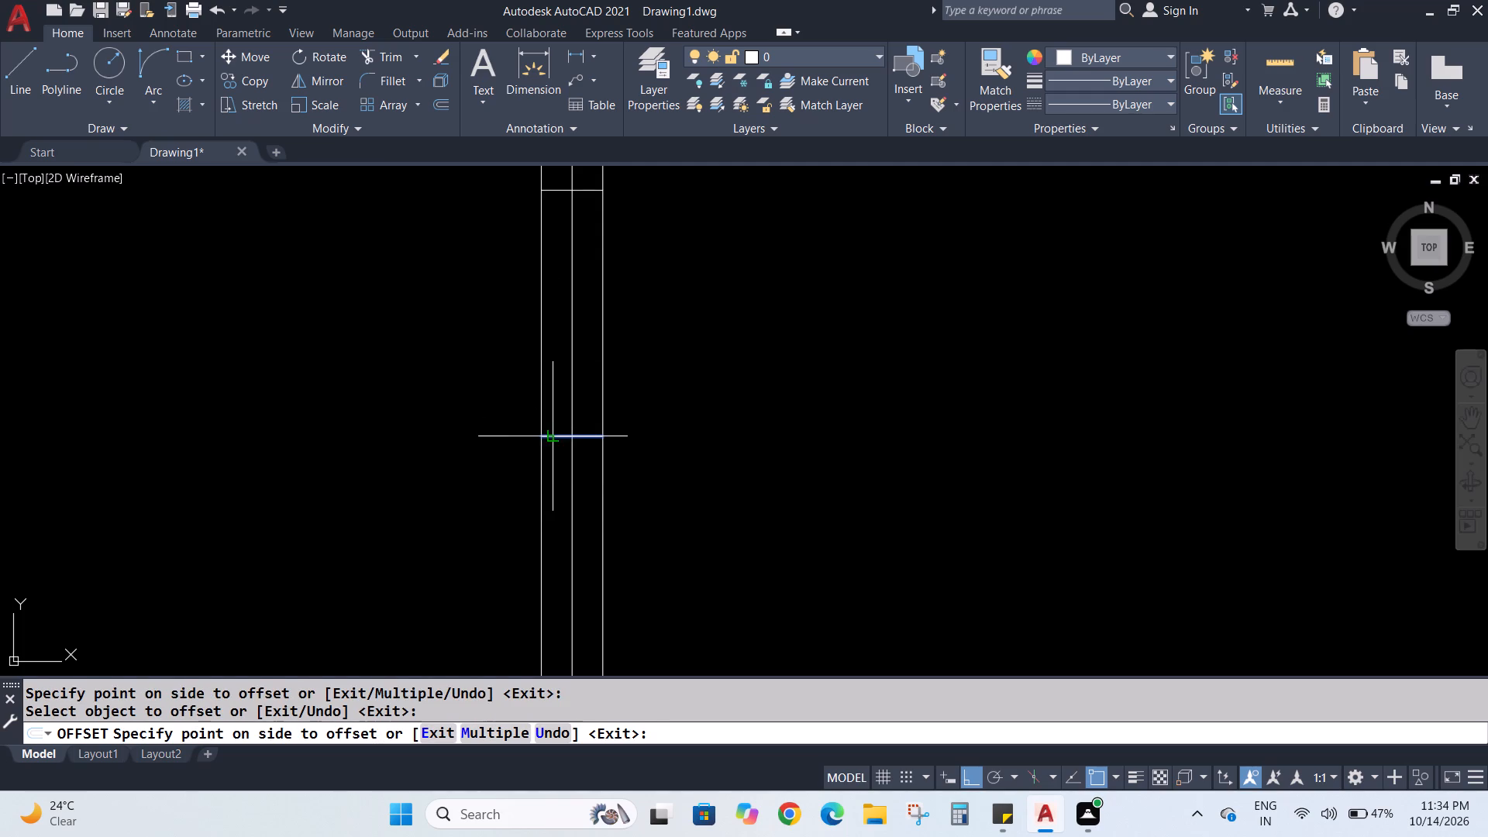
left_click(553, 542)
scroll(553, 539, "down", 1)
middle_click_drag(619, 537, 670, 473)
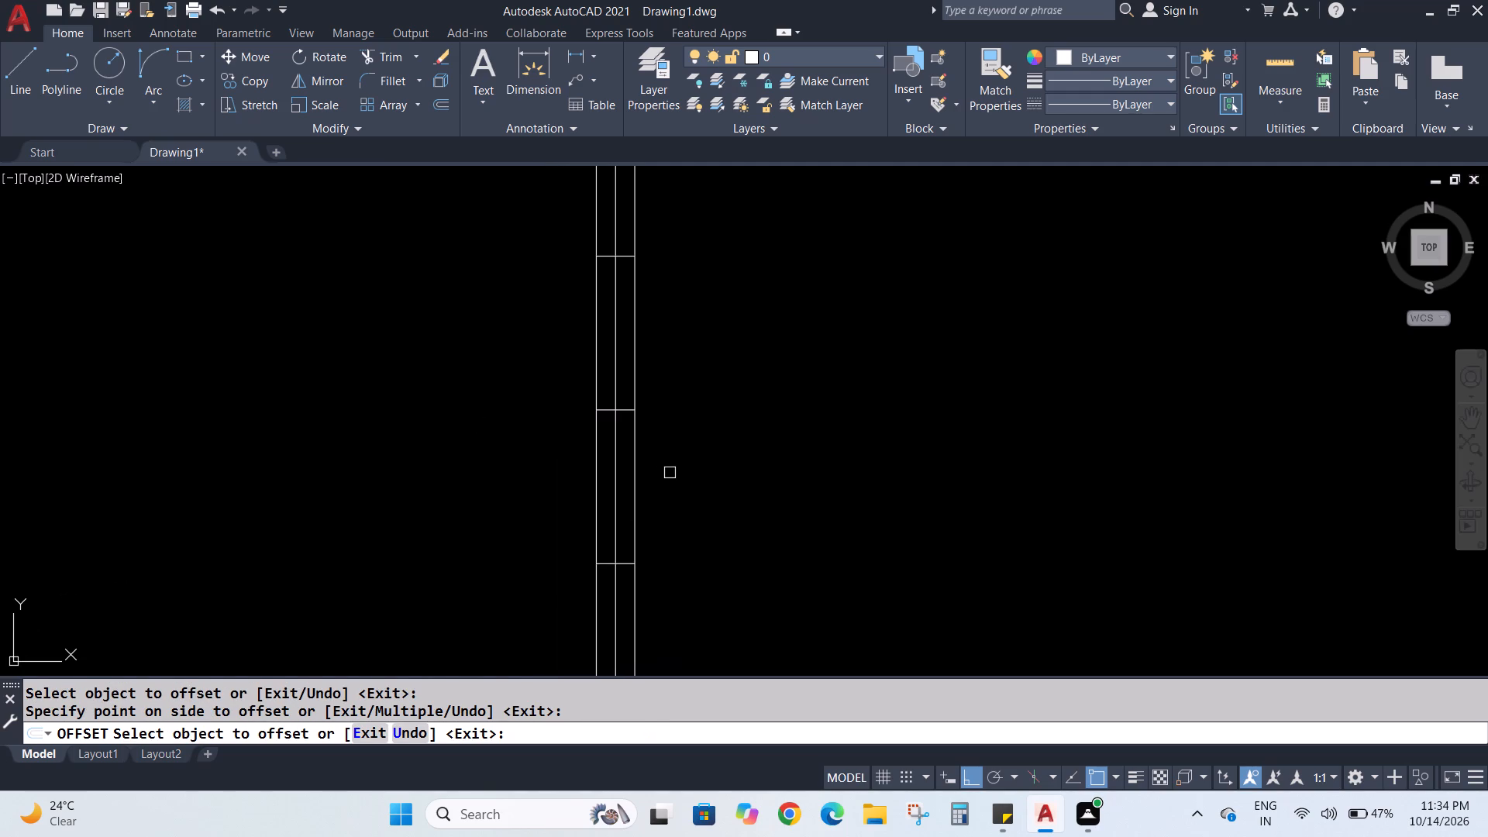
key("Escape")
key("Escape")
Trim the line inside the west wall's thickness outside the 4' window, and remove the window's midpoint line.
type("TR")
key("Return")
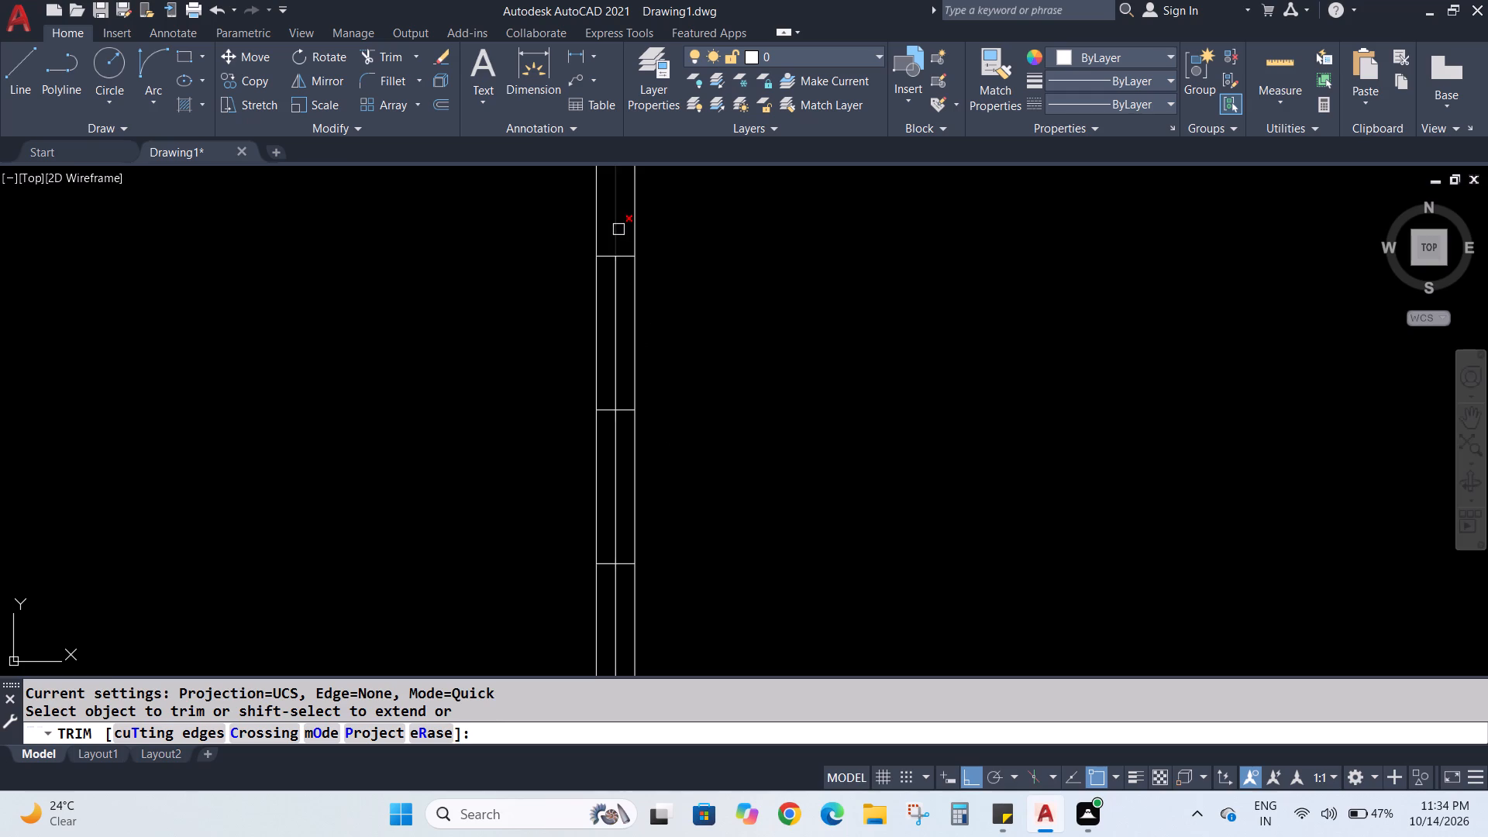
left_click(618, 229)
left_click(614, 600)
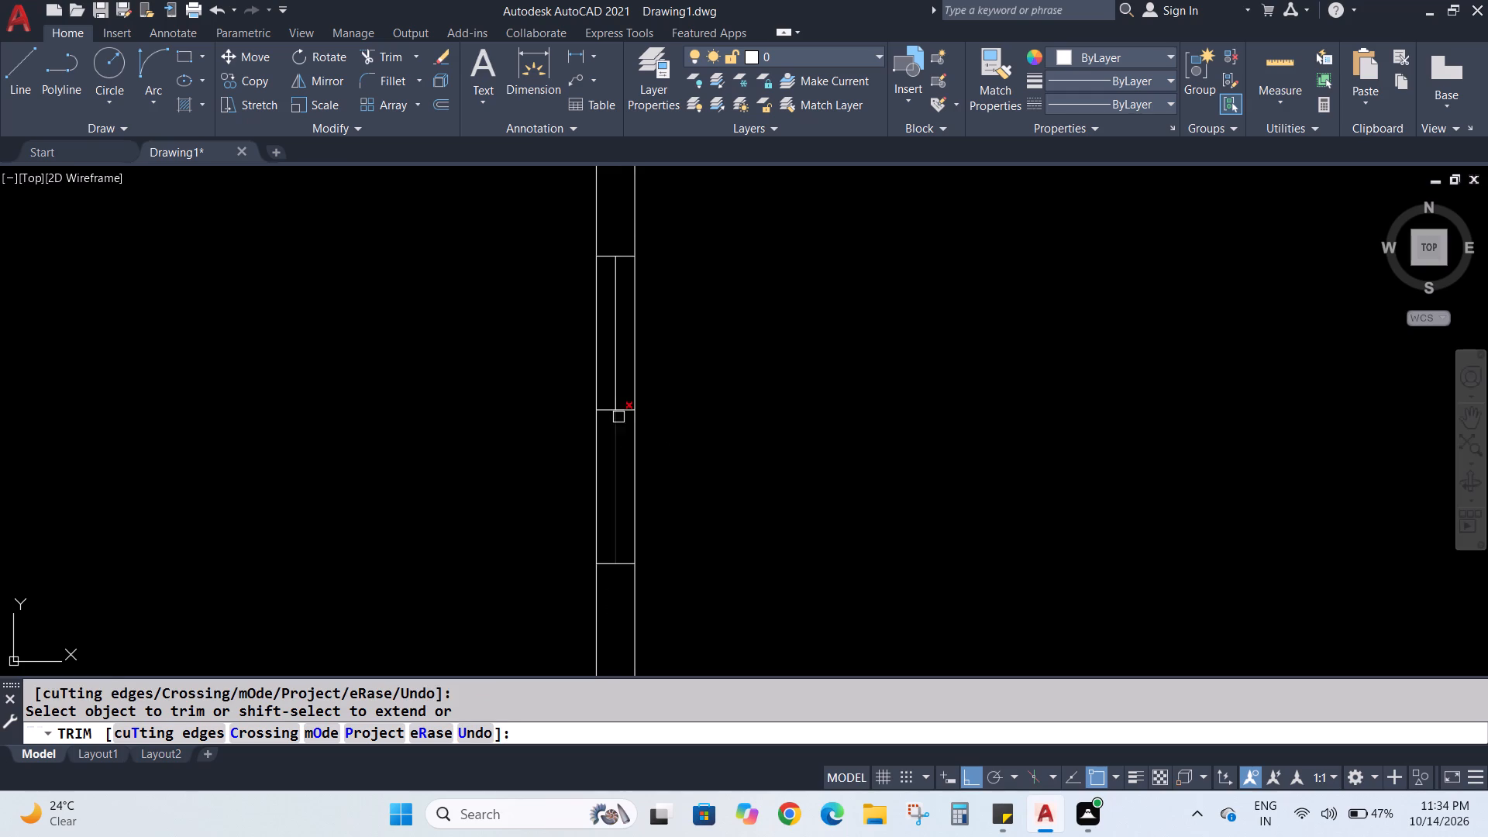
left_click(625, 412)
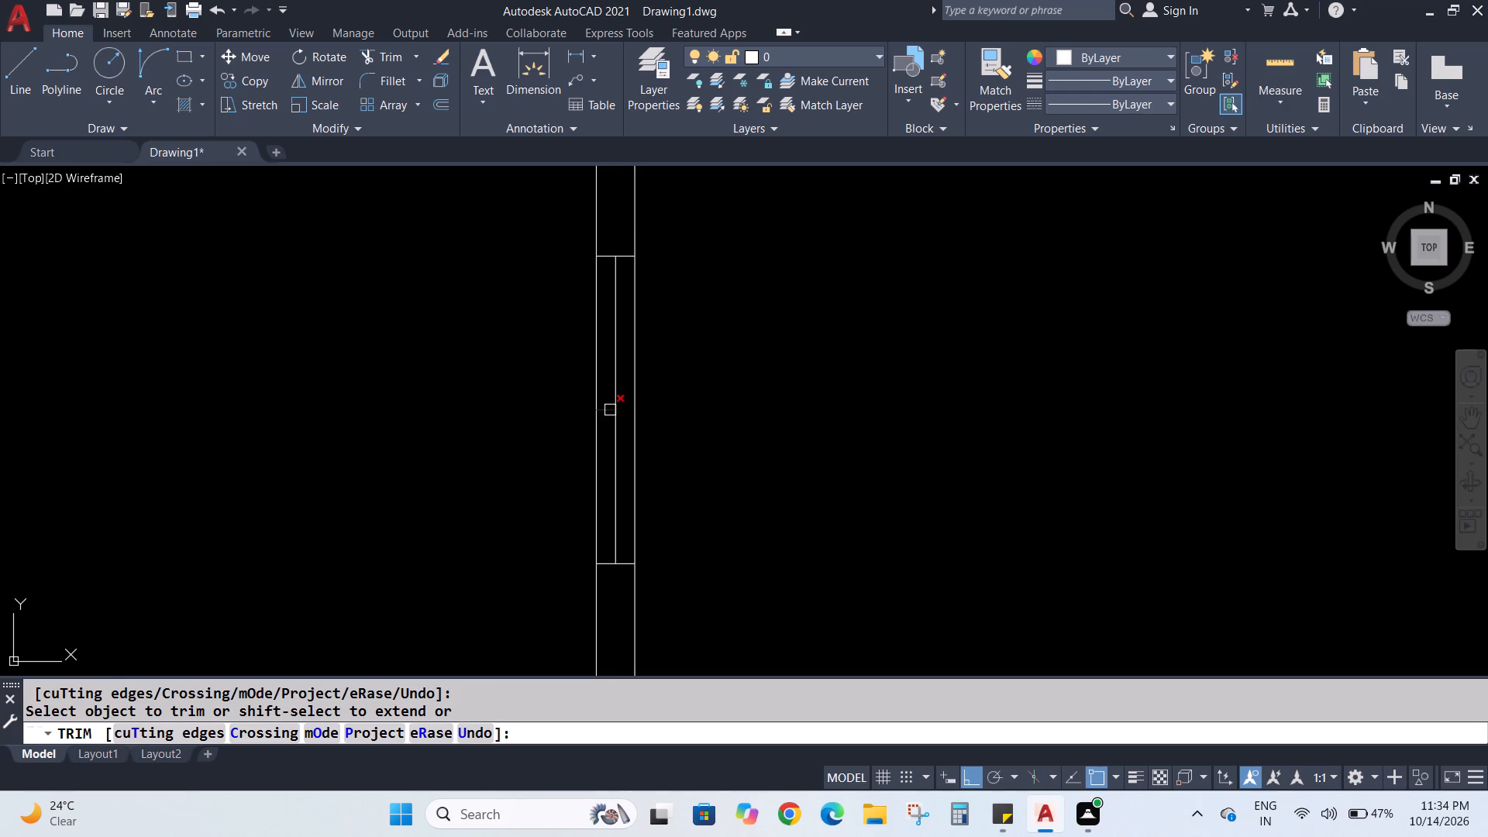
left_click(609, 410)
scroll(669, 422, "down", 3)
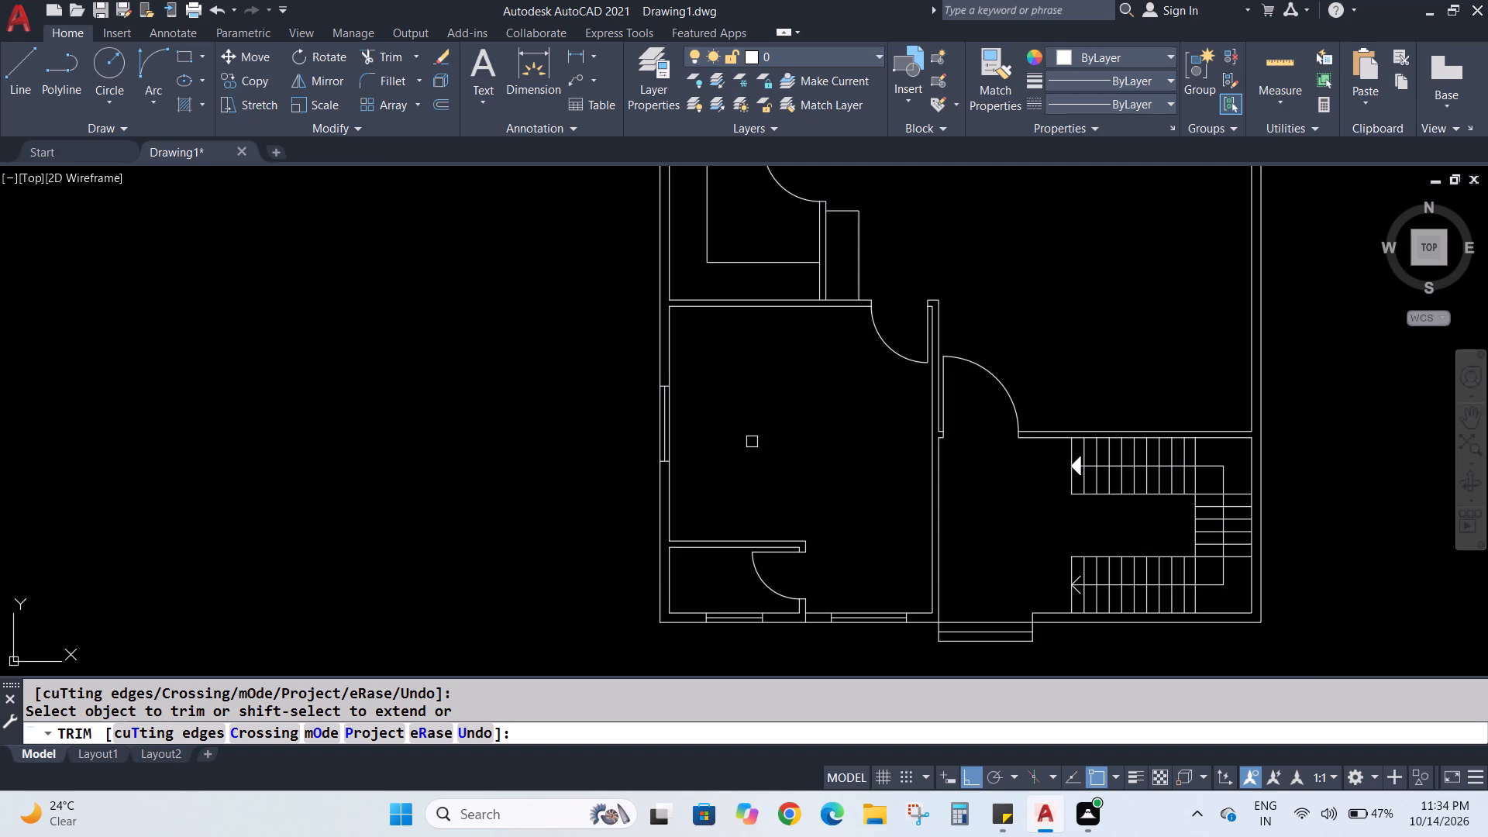
middle_click_drag(735, 428, 761, 515)
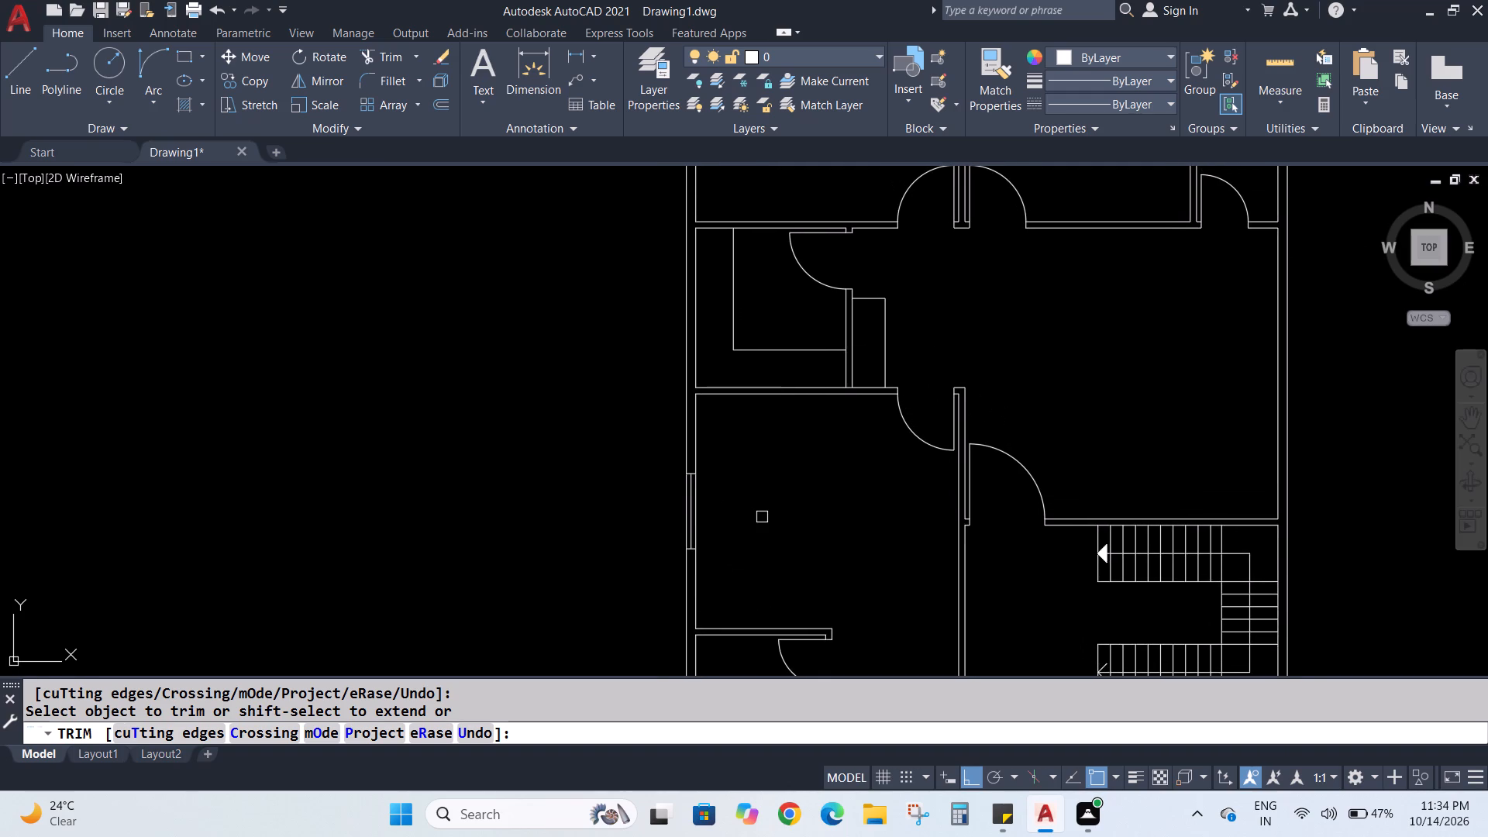
middle_click_drag(762, 517, 790, 579)
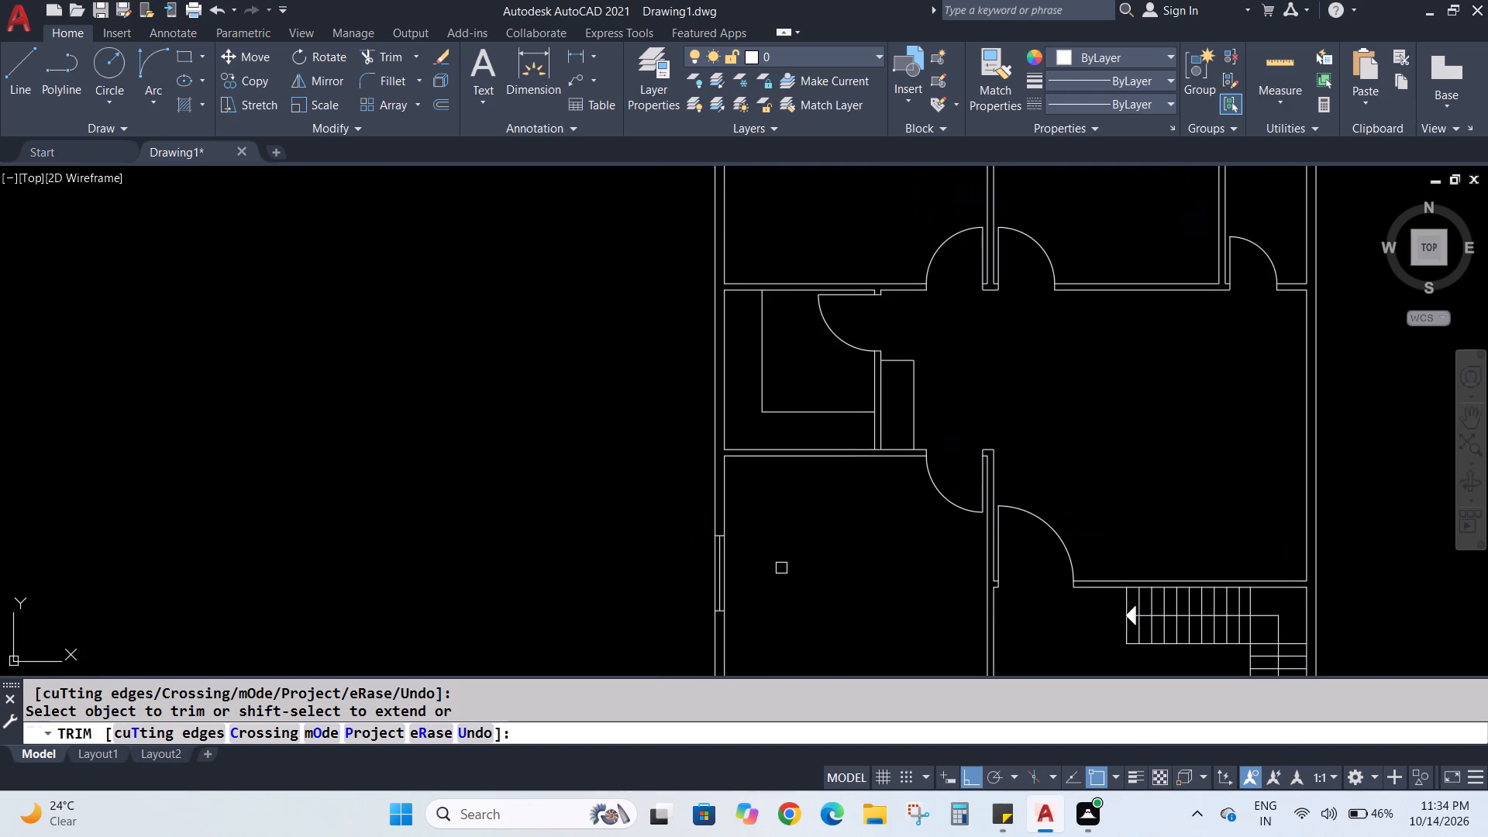
key("Escape")
key("Escape")
Offset the inner face of the west exterior wall by 3" into the wall, in the room with the L-shaped counter.
scroll(581, 381, "up", 1)
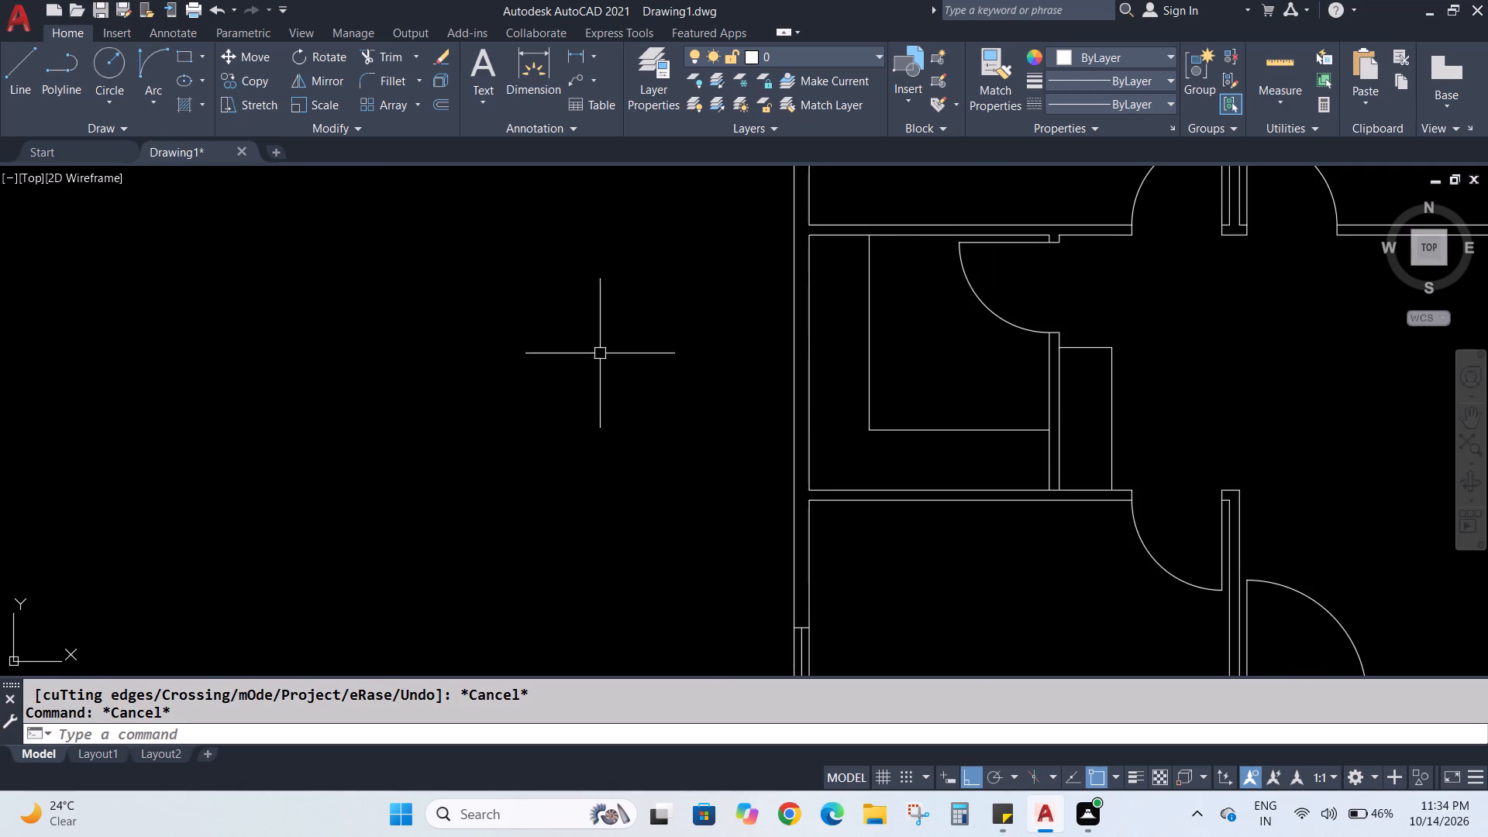
middle_click_drag(600, 353, 599, 398)
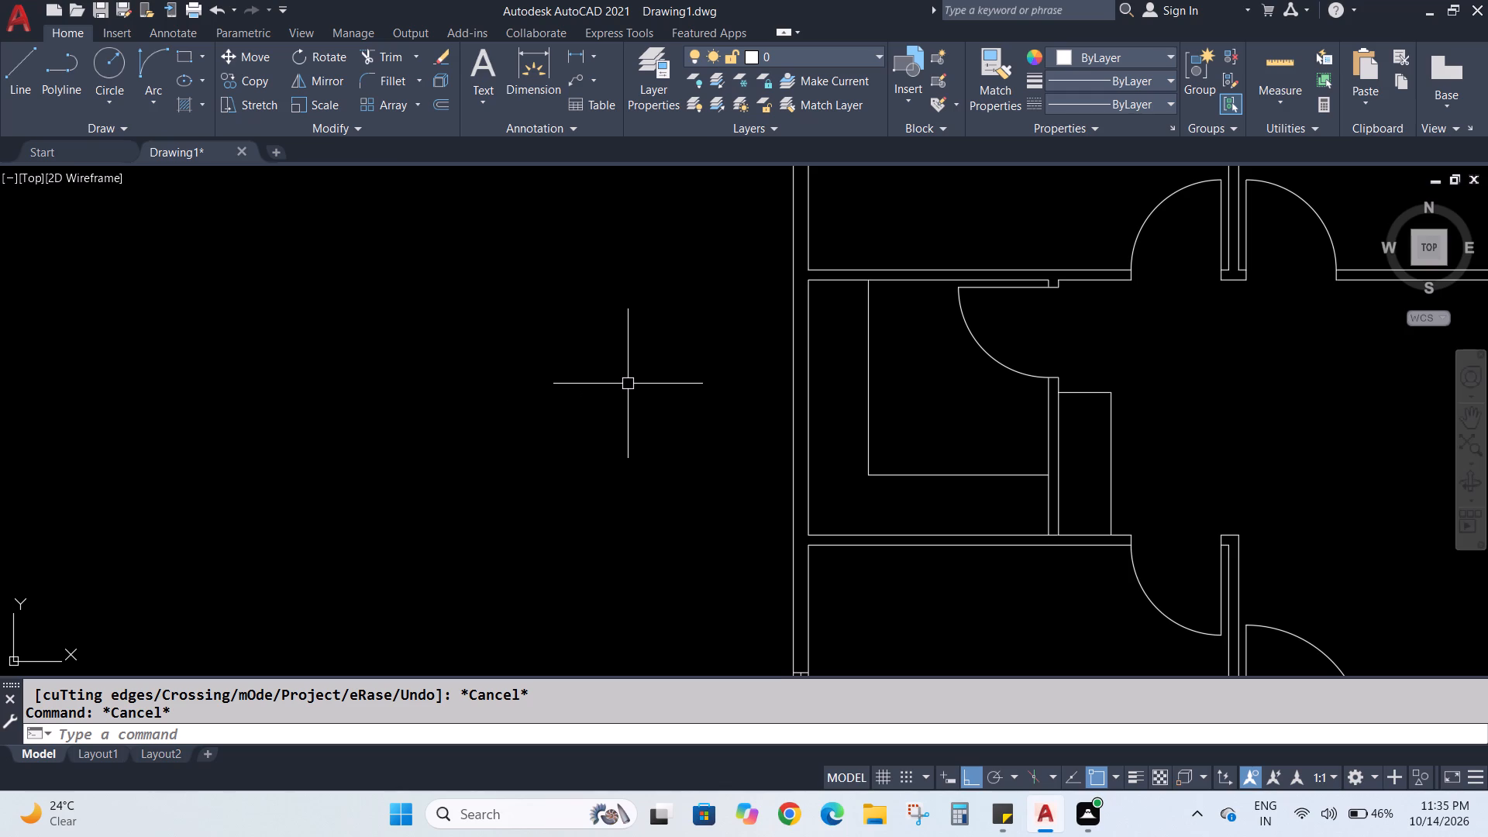
key("Escape")
key("Escape")
key("o")
key("Return")
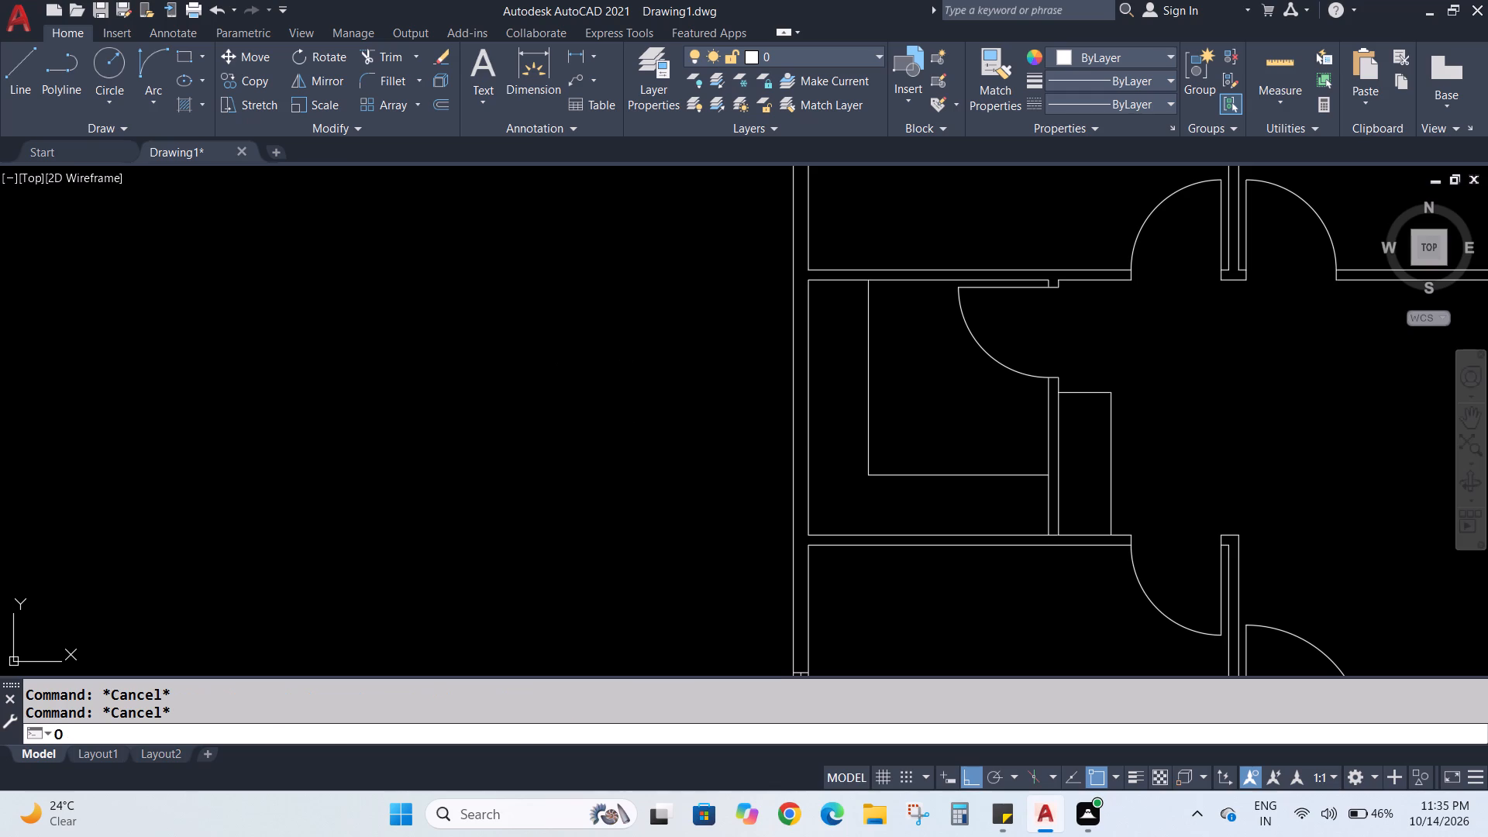
key("3")
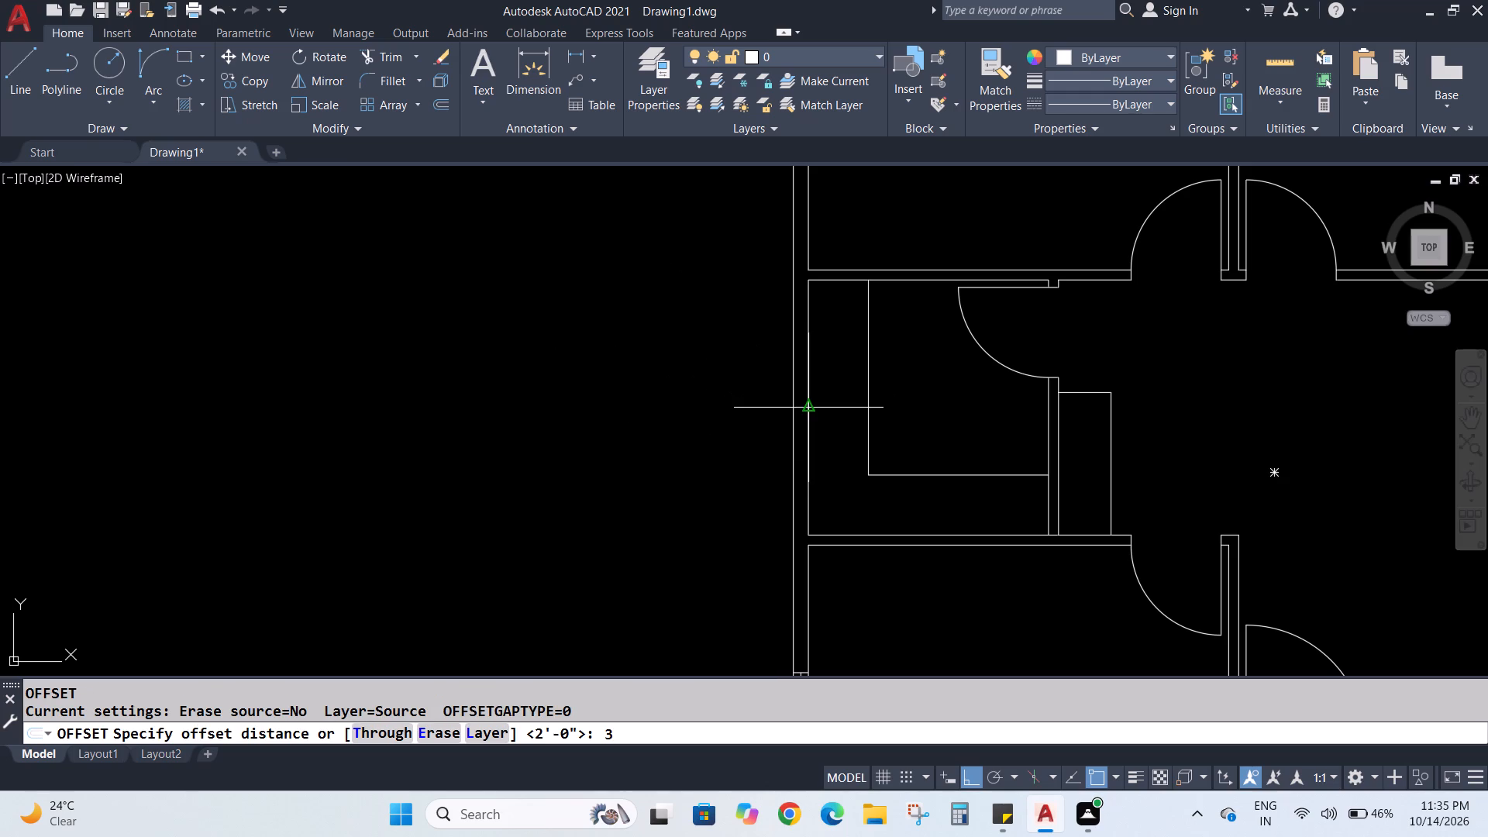
key("shift+quotedbl")
key("Return")
left_click(808, 402)
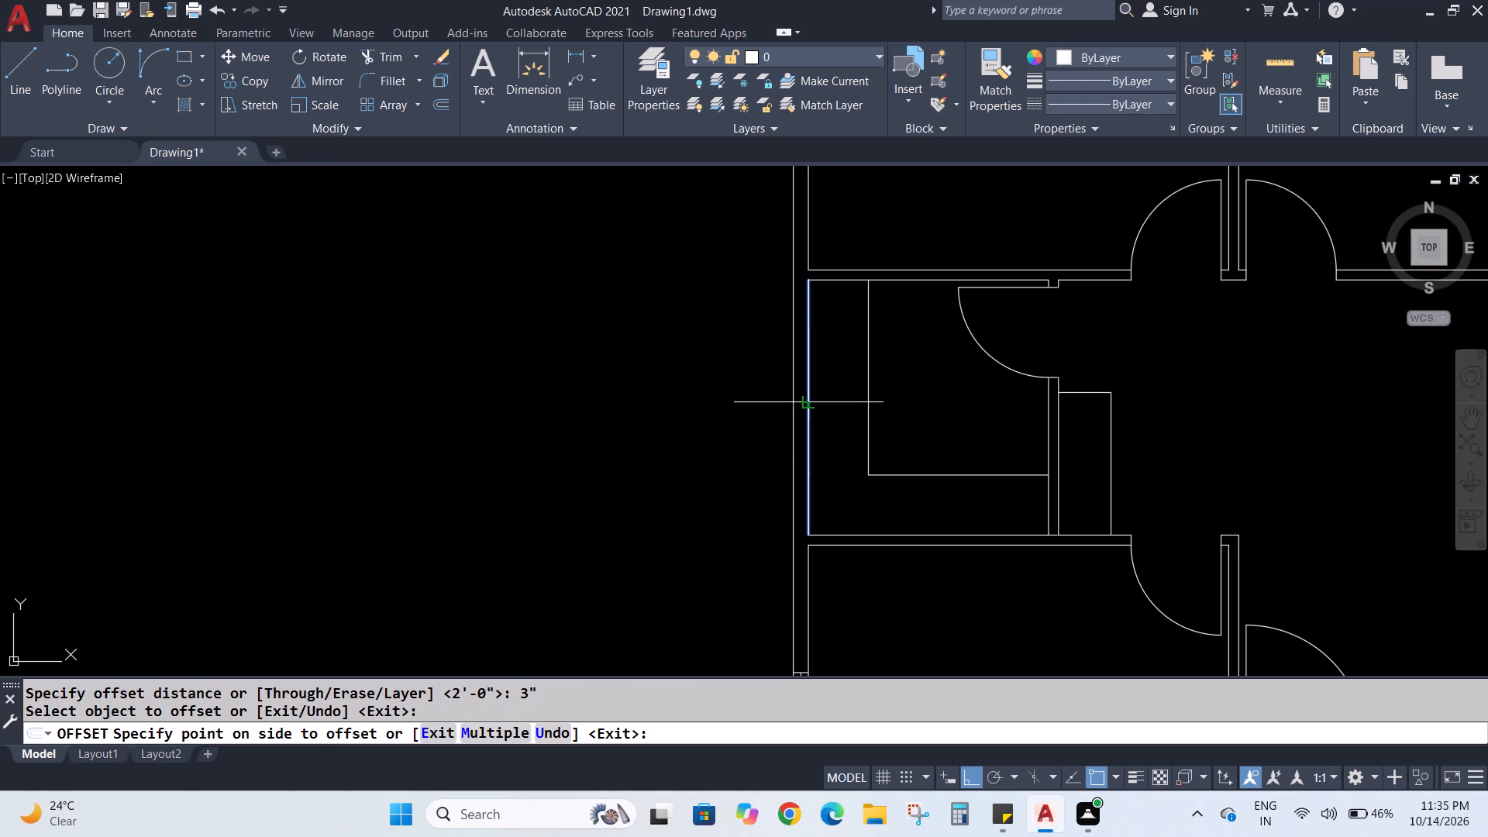
left_click(796, 406)
key("Escape")
Draw a short line across the west exterior wall at the midpoint of the counter room's inner wall face.
scroll(804, 382, "up", 1)
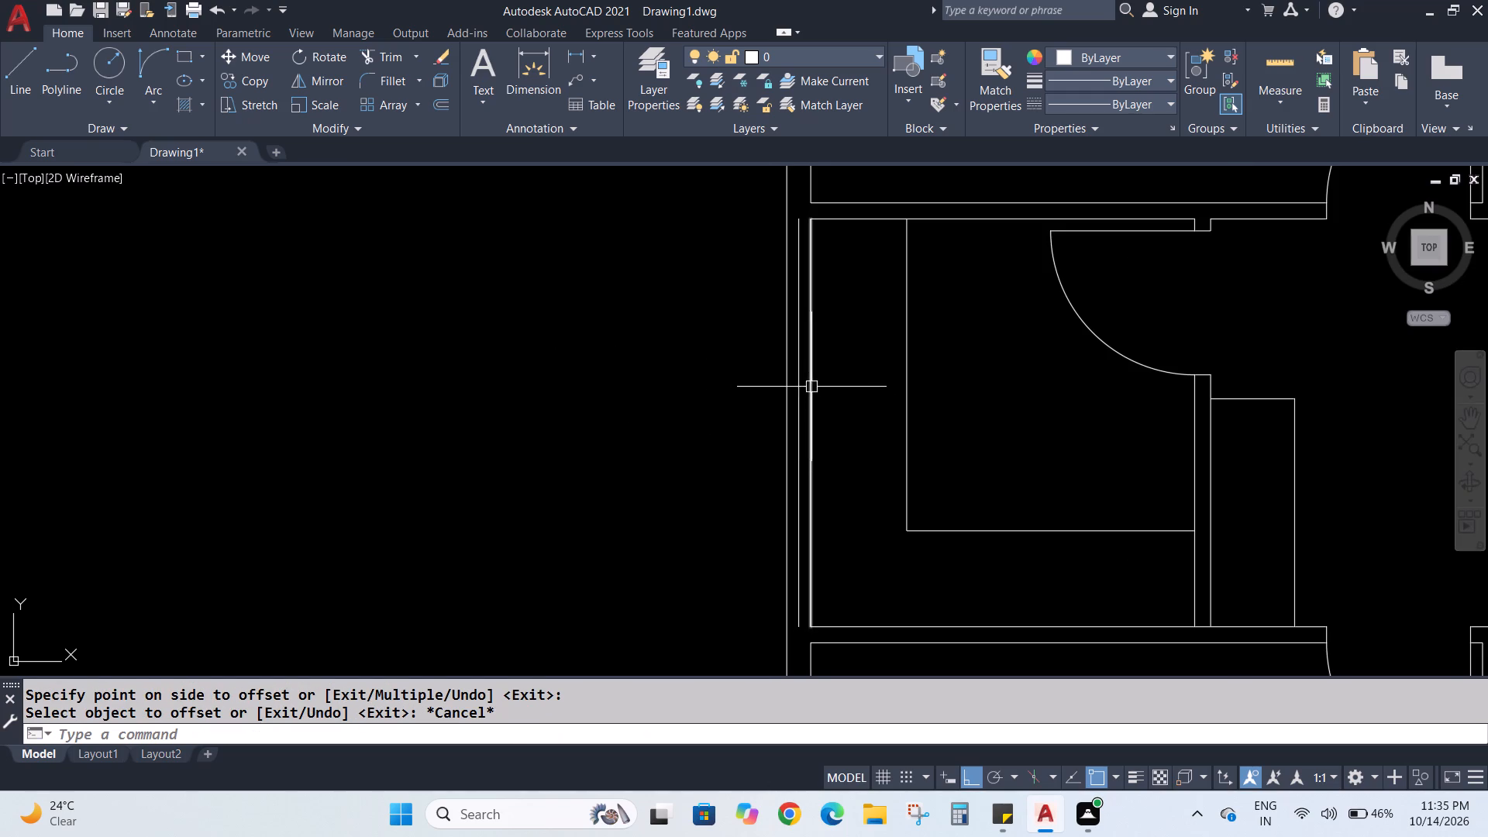
scroll(812, 391, "up", 1)
key("l")
key("Return")
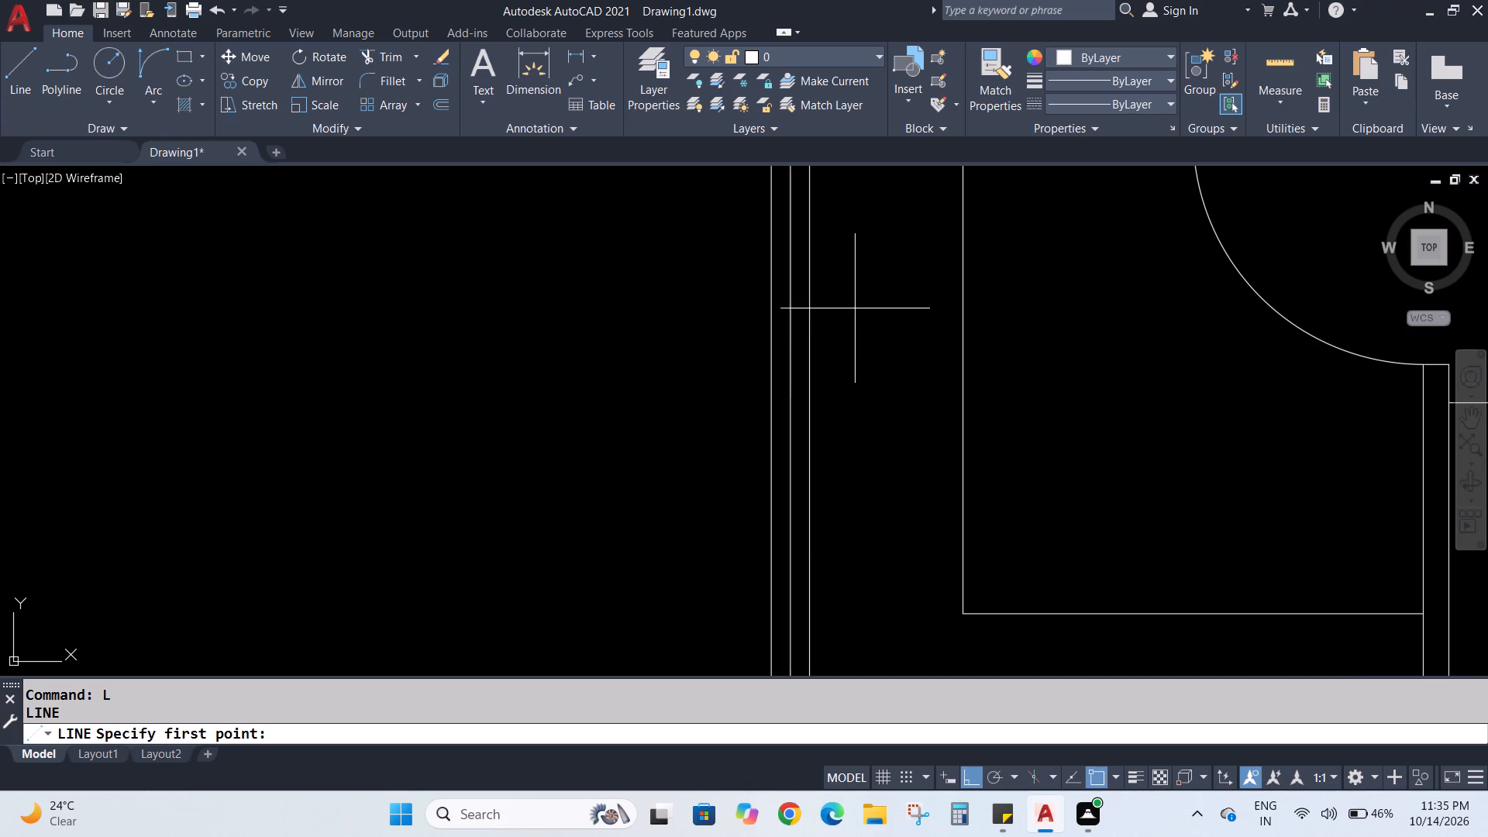
scroll(849, 324, "down", 1)
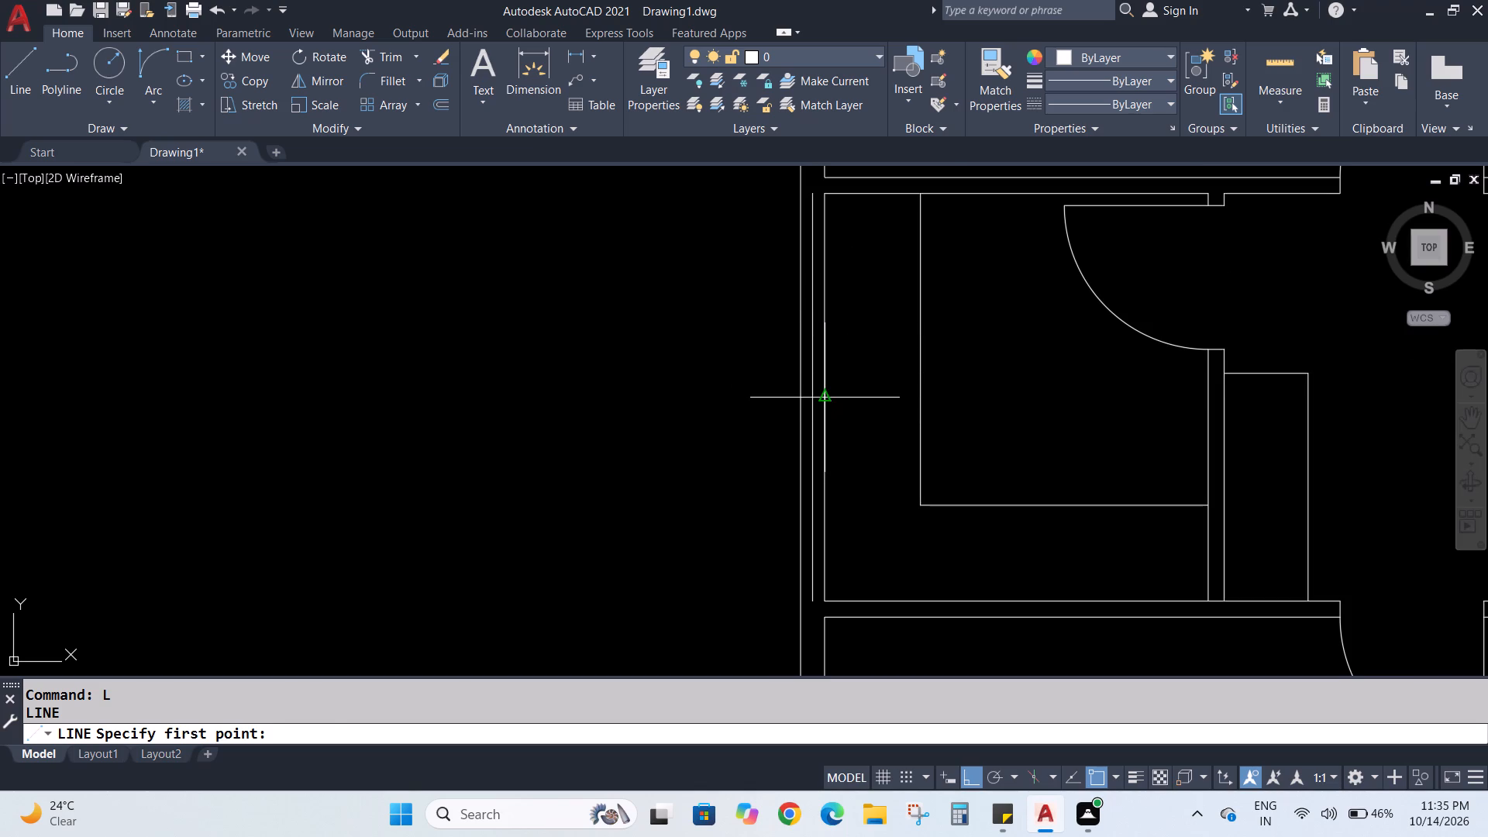
left_click(823, 392)
left_click(799, 394)
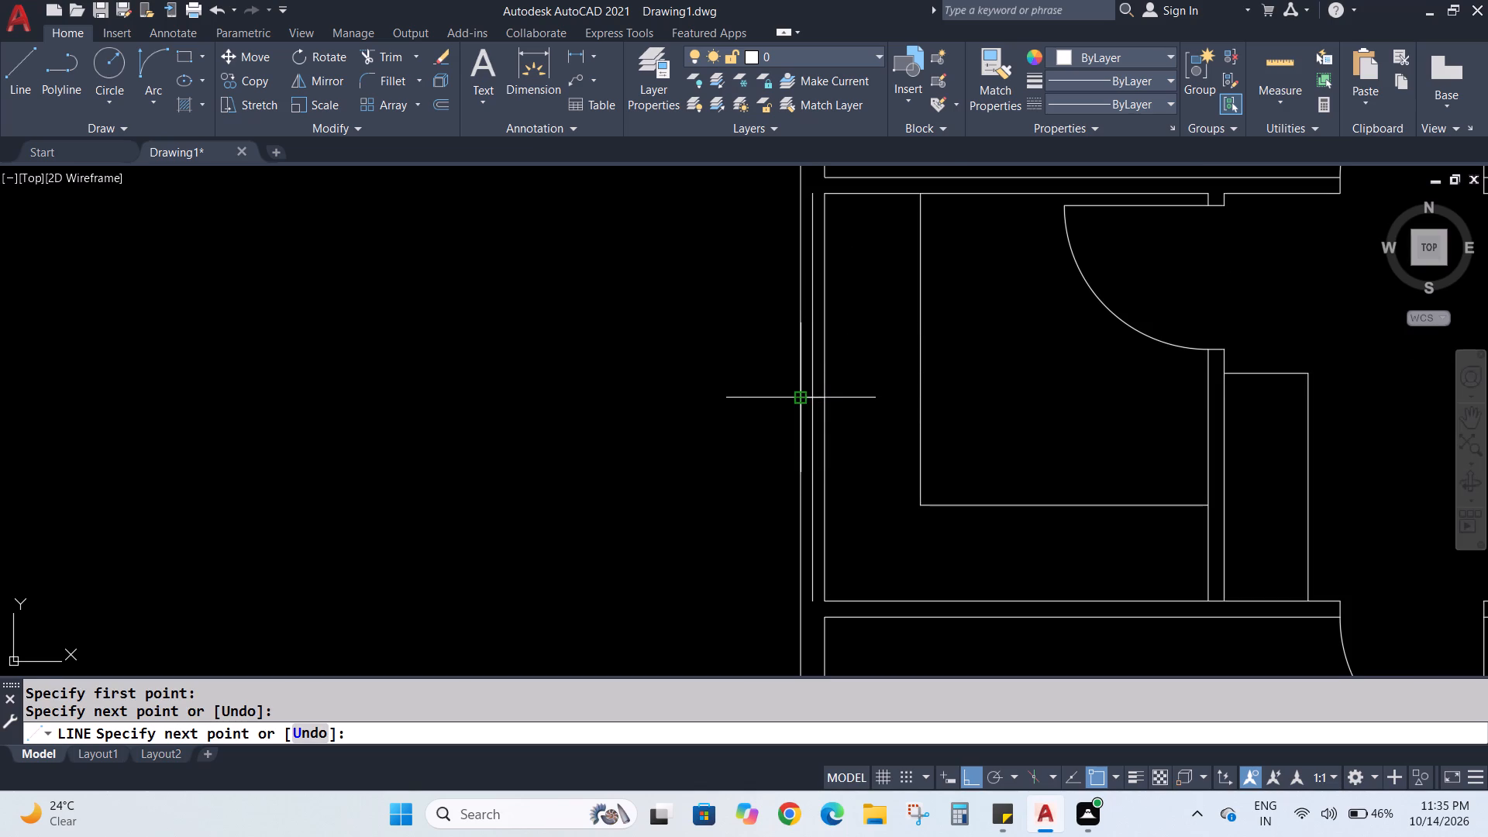
key("Escape")
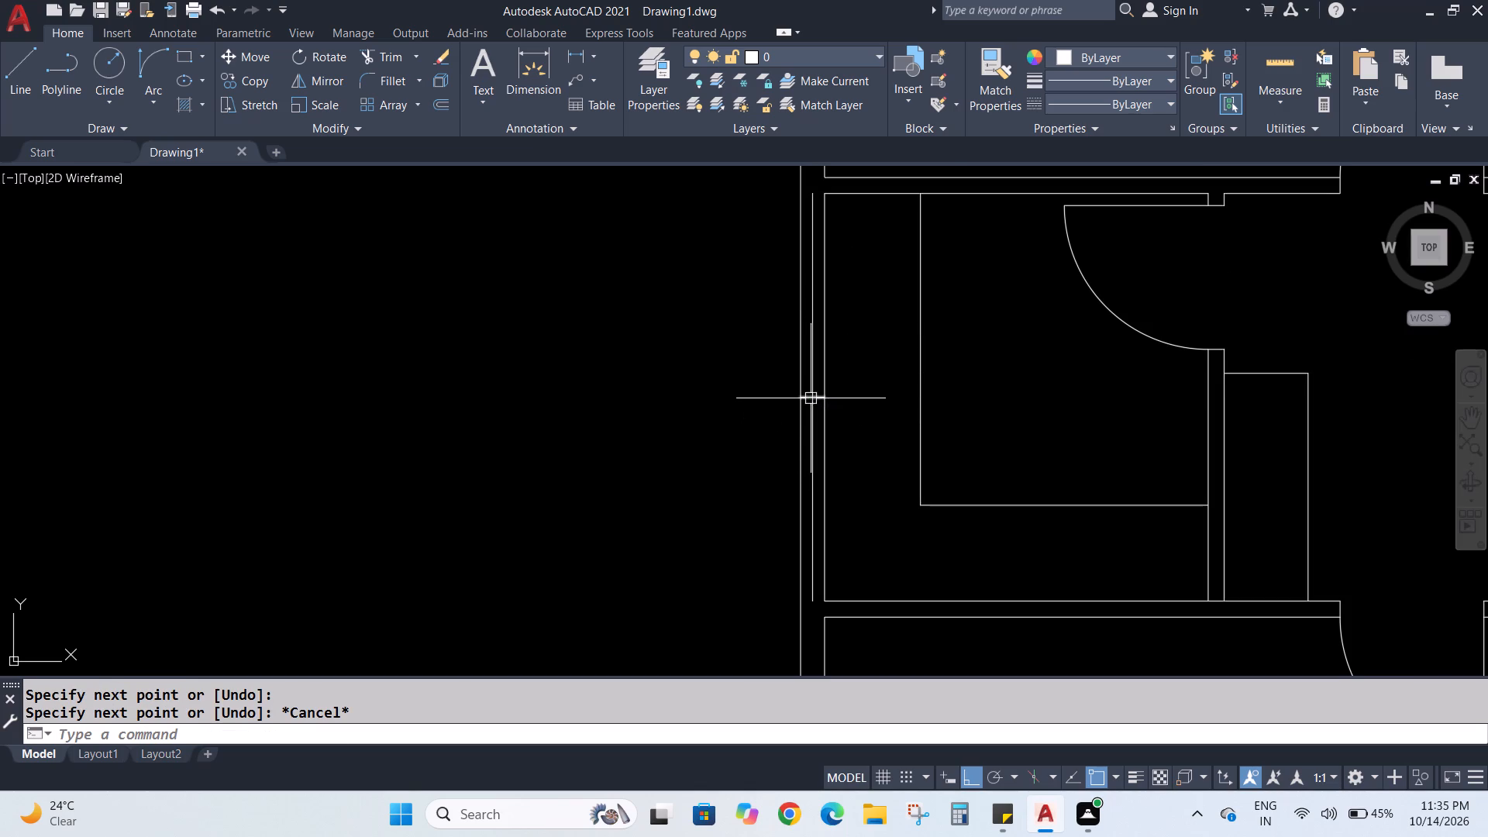
Offset the midpoint line in the counter room's west wall by 1'6" to the north and south as window edges.
key("o")
key("Return")
key("1")
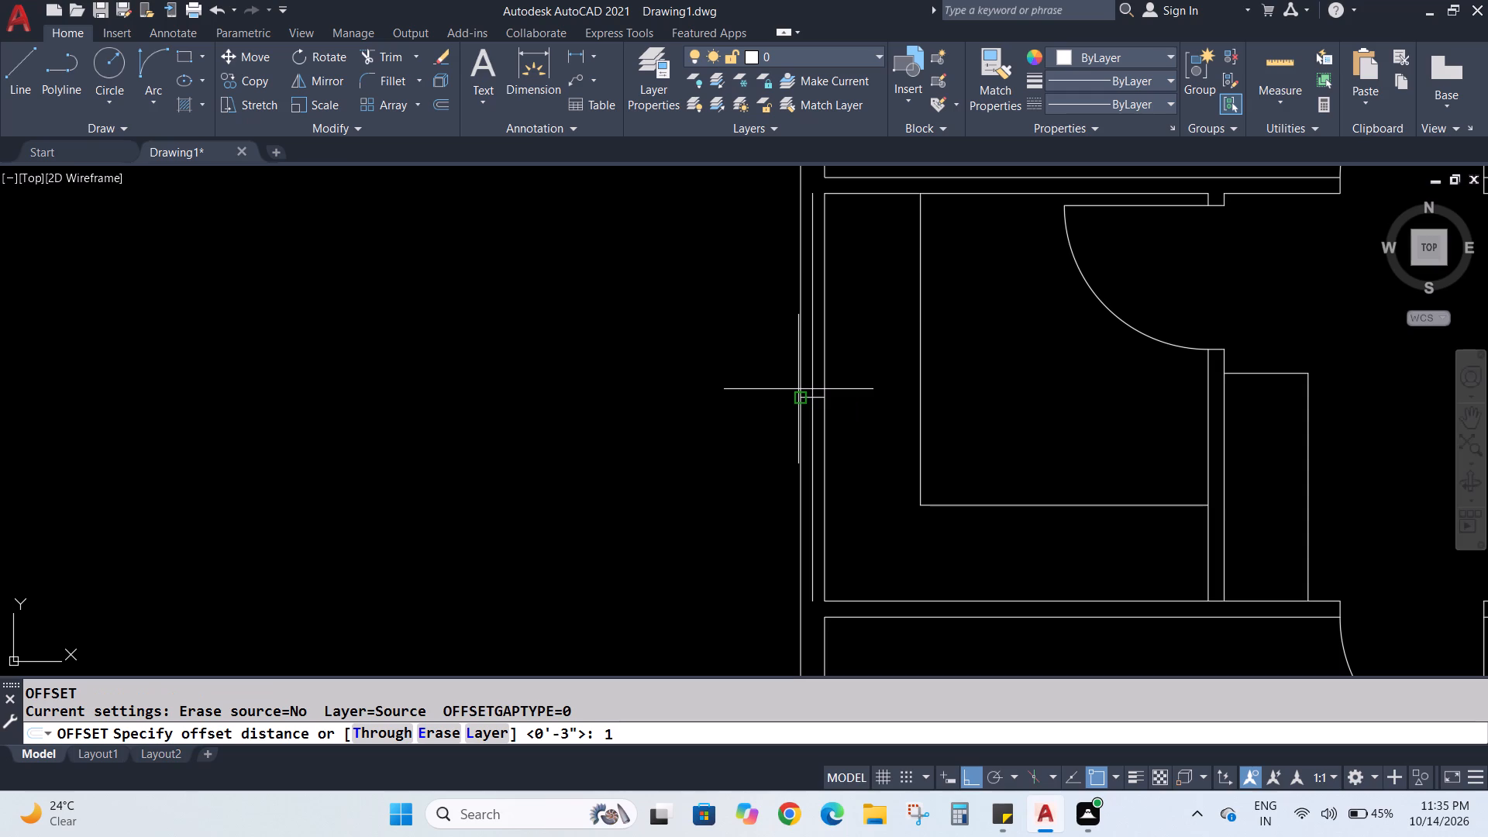
key("apostrophe")
key("6")
key("shift+quotedbl")
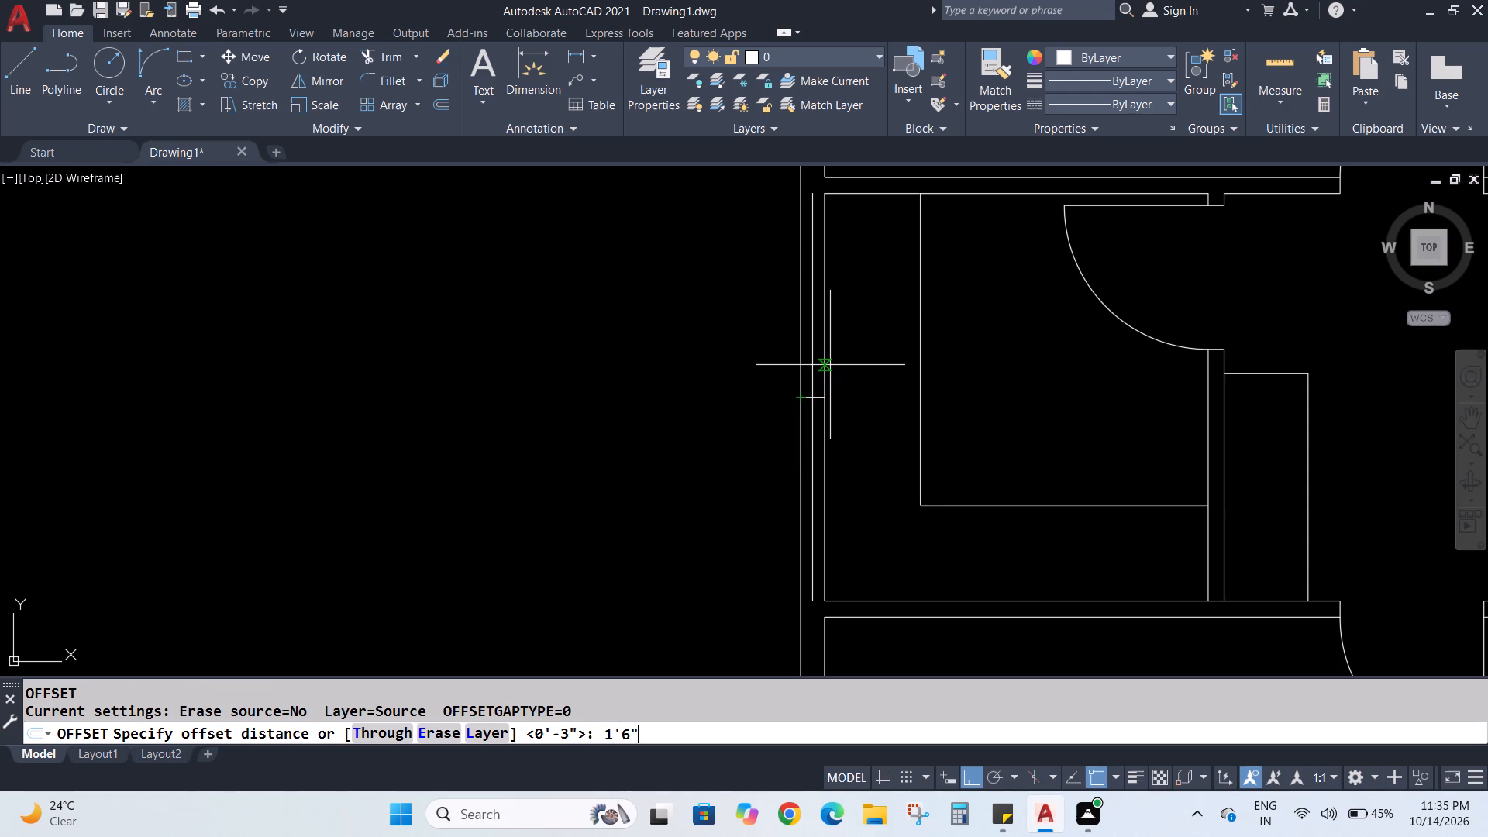
key("Return")
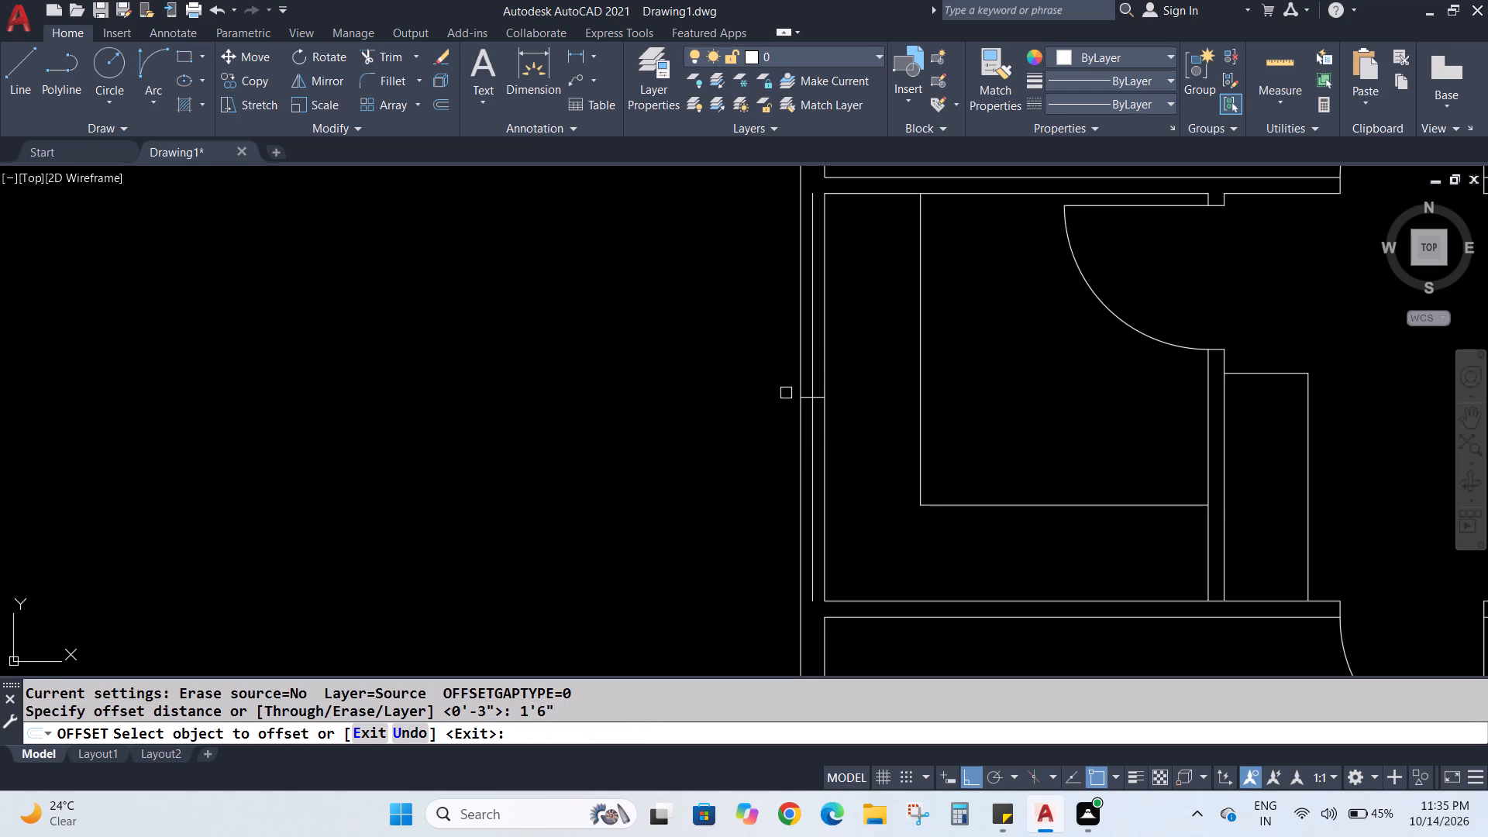
left_click(808, 398)
left_click(809, 339)
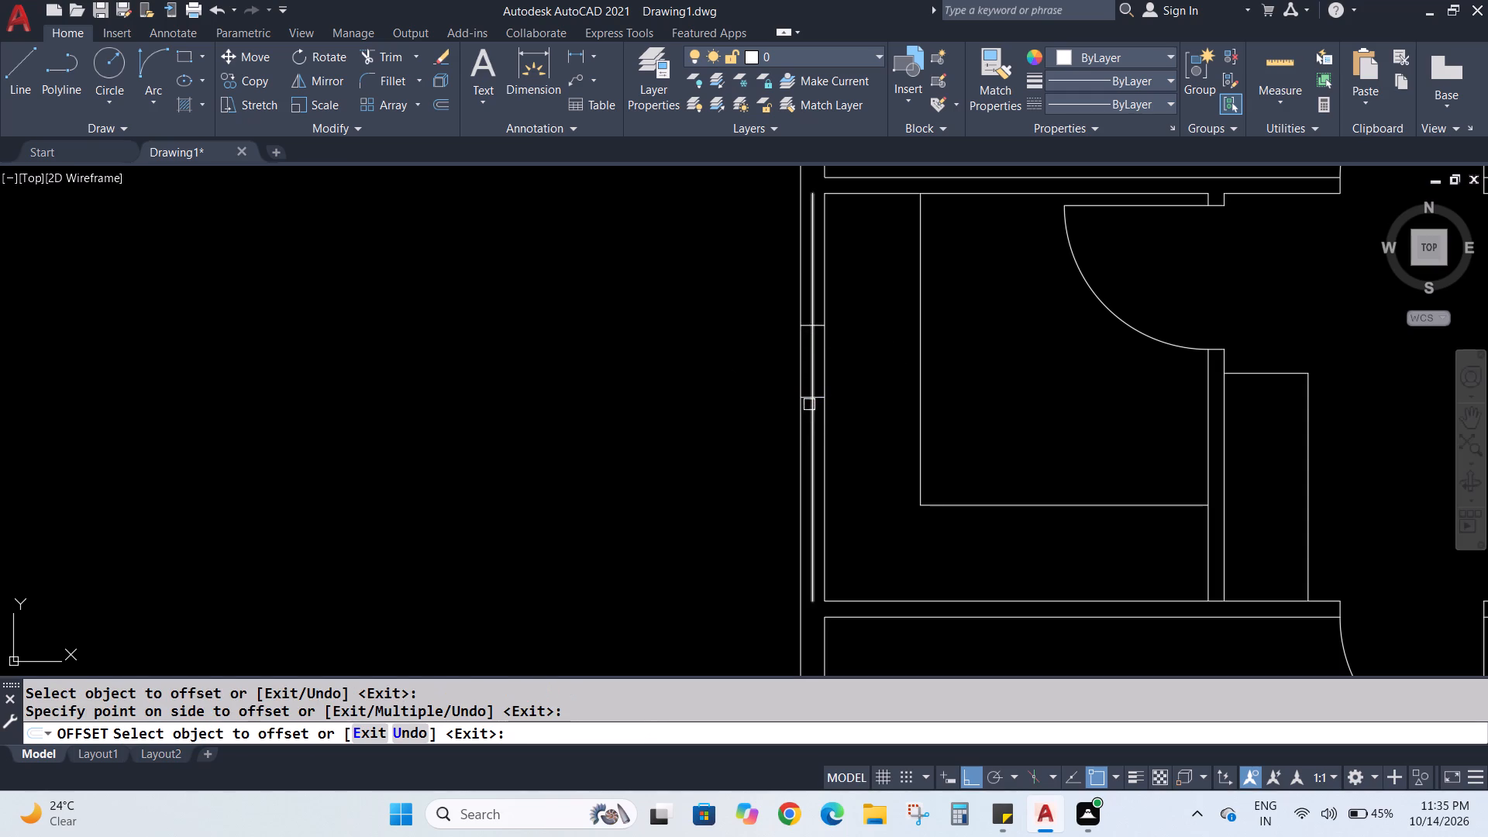
left_click(809, 399)
left_click(813, 459)
key("Escape")
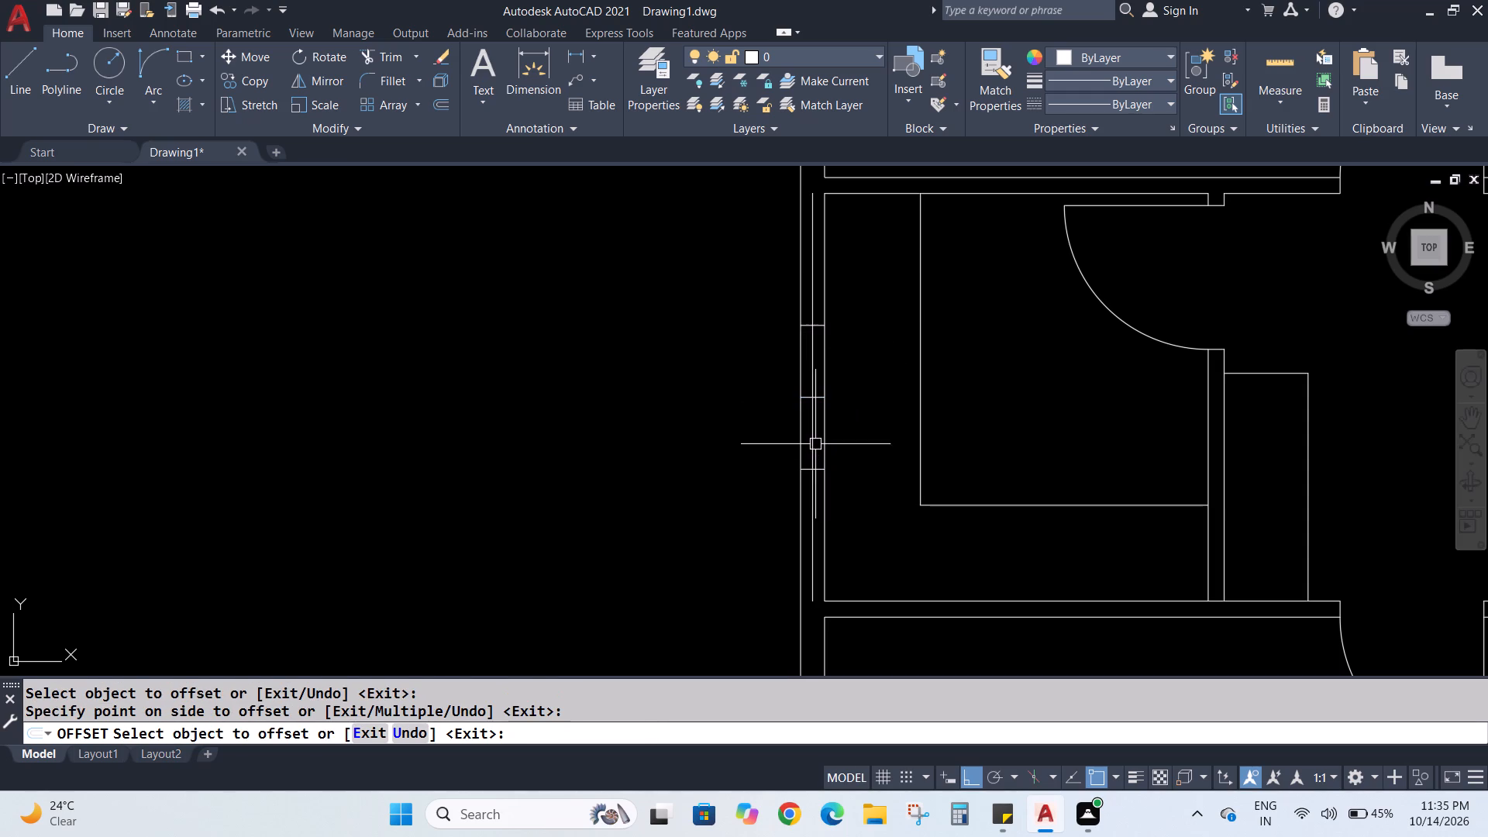
key("Escape")
Trim the line inside the wall's thickness outside the counter room's 3' window, and remove the window's midpoint line.
type("TR")
key("Return")
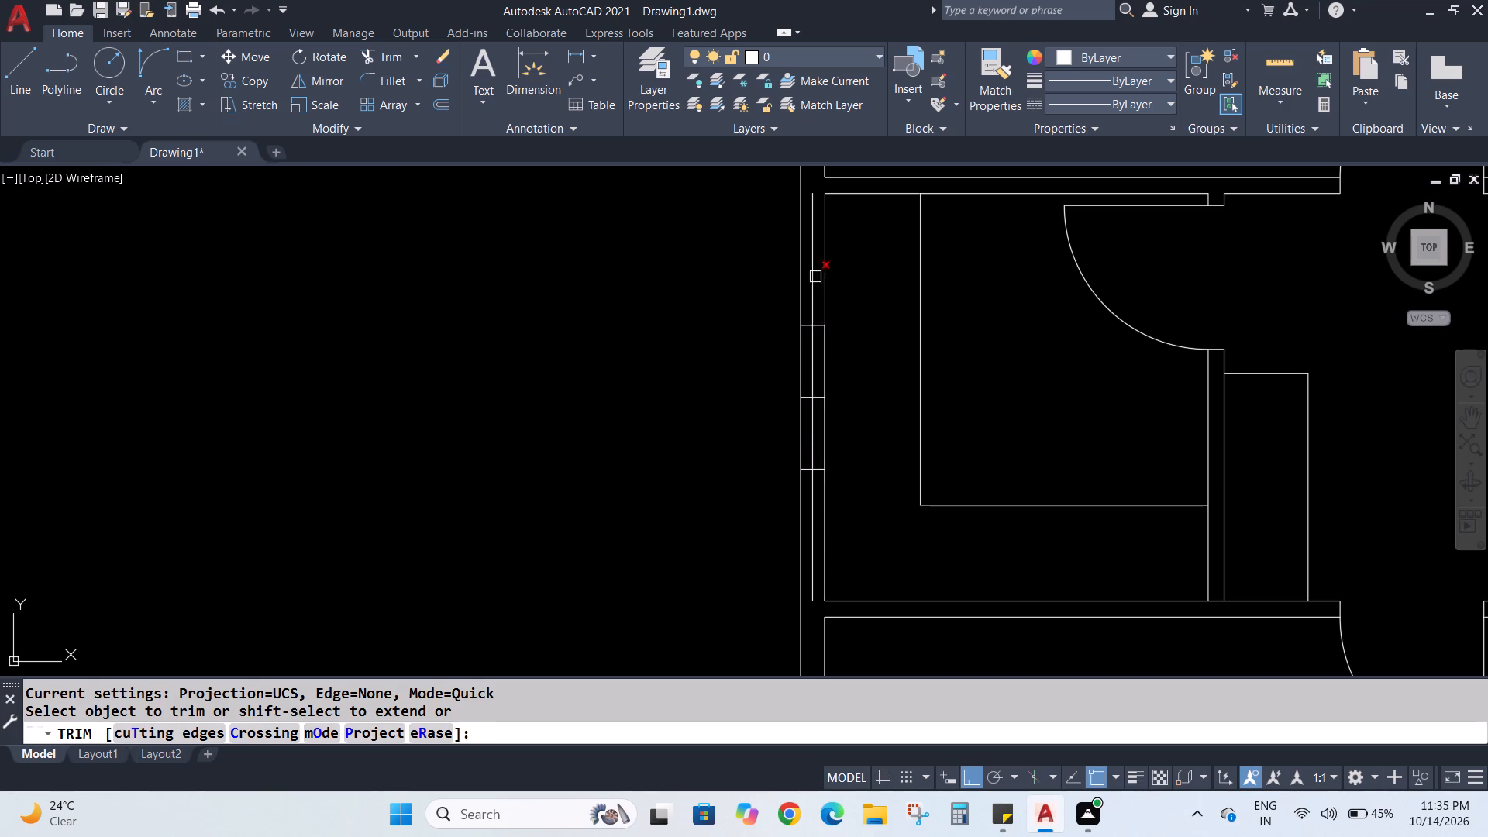
left_click(812, 282)
left_click(809, 515)
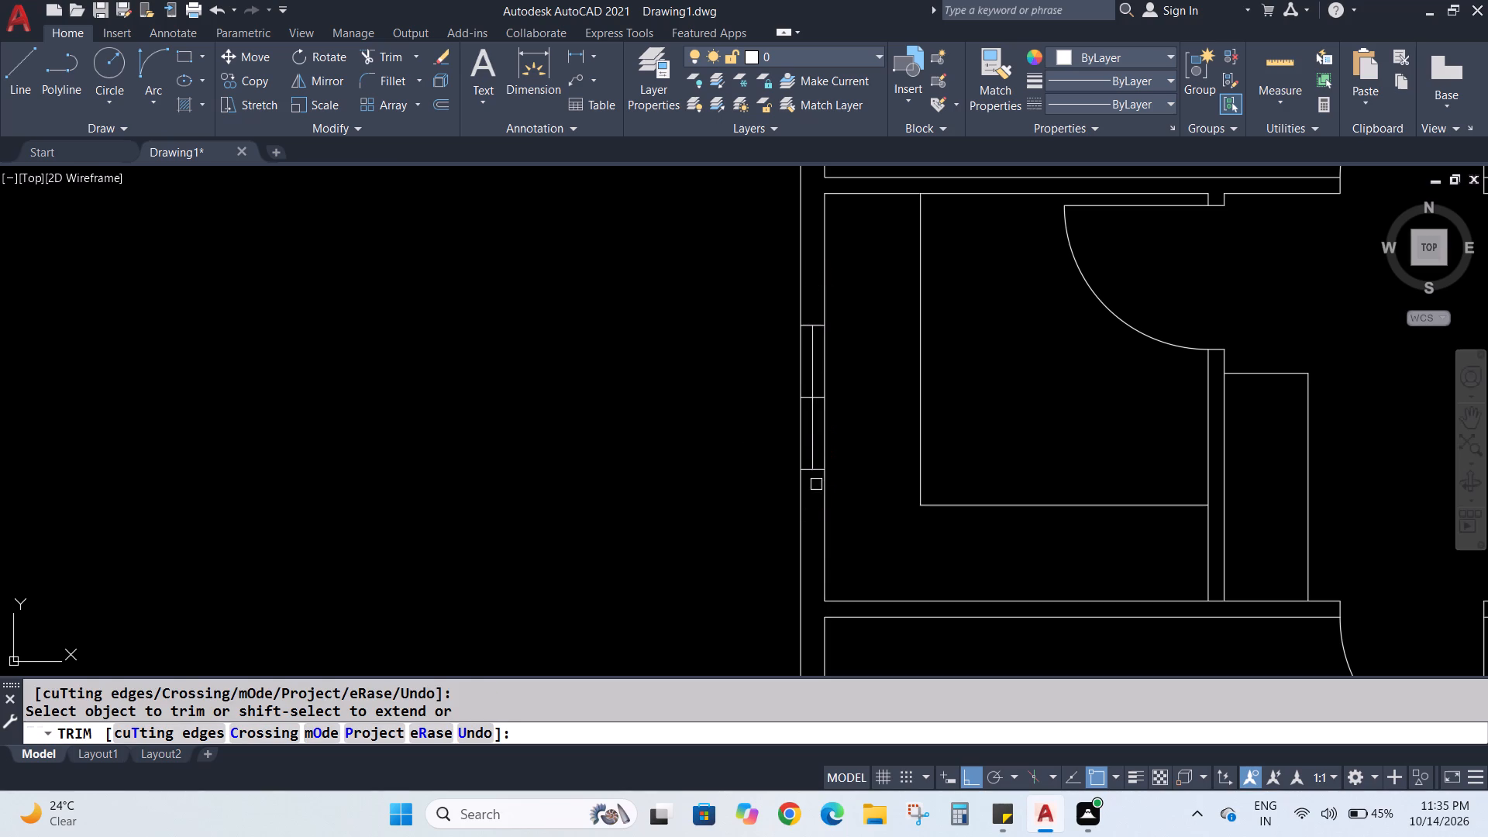
scroll(808, 402, "up", 3)
left_click(842, 383)
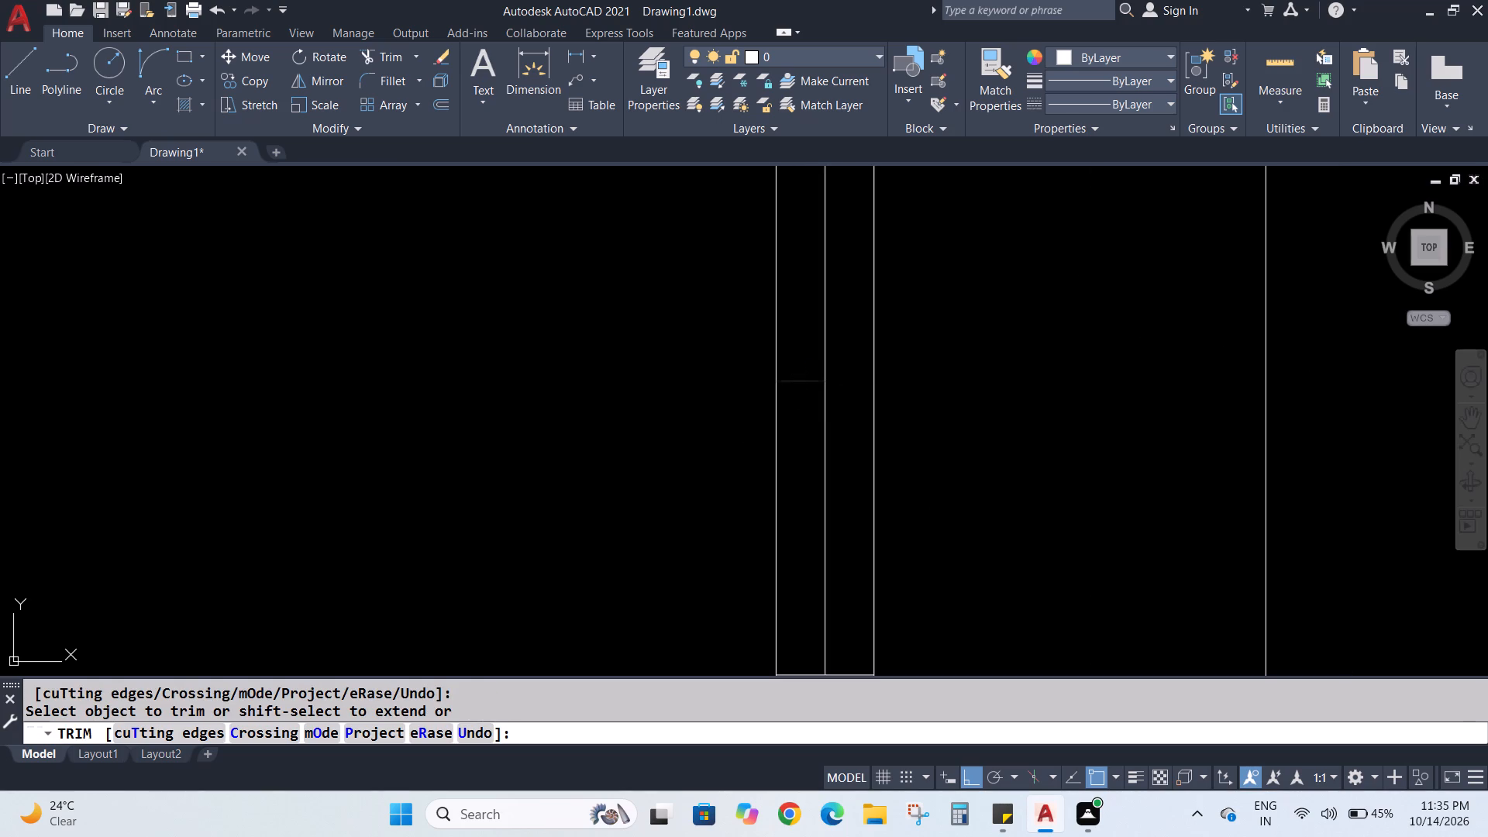
left_click(799, 380)
scroll(802, 387, "down", 5)
scroll(770, 538, "down", 2)
middle_click_drag(664, 515, 635, 461)
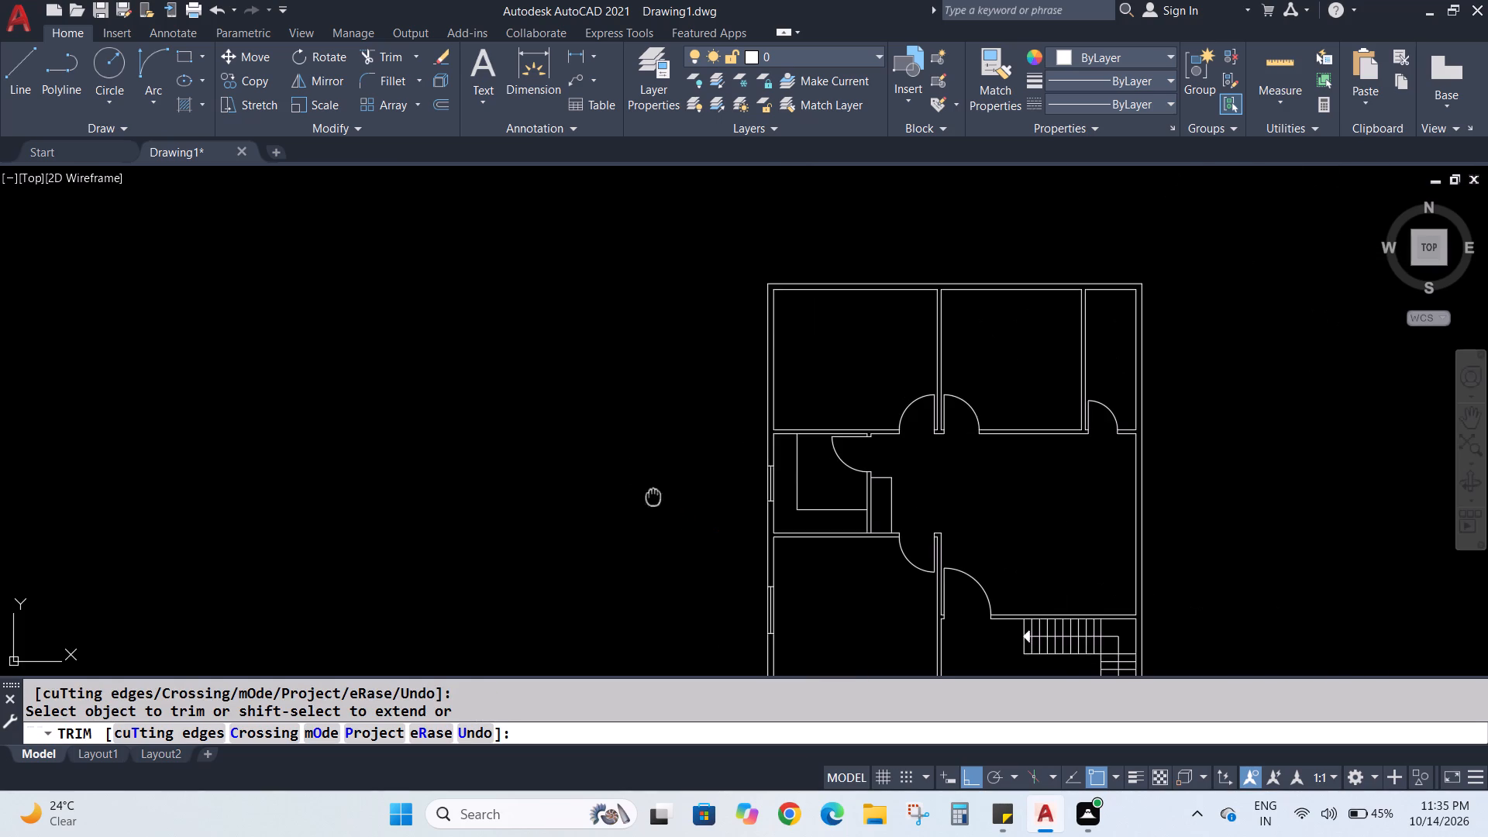
middle_click_drag(635, 461, 541, 281)
scroll(629, 439, "up", 2)
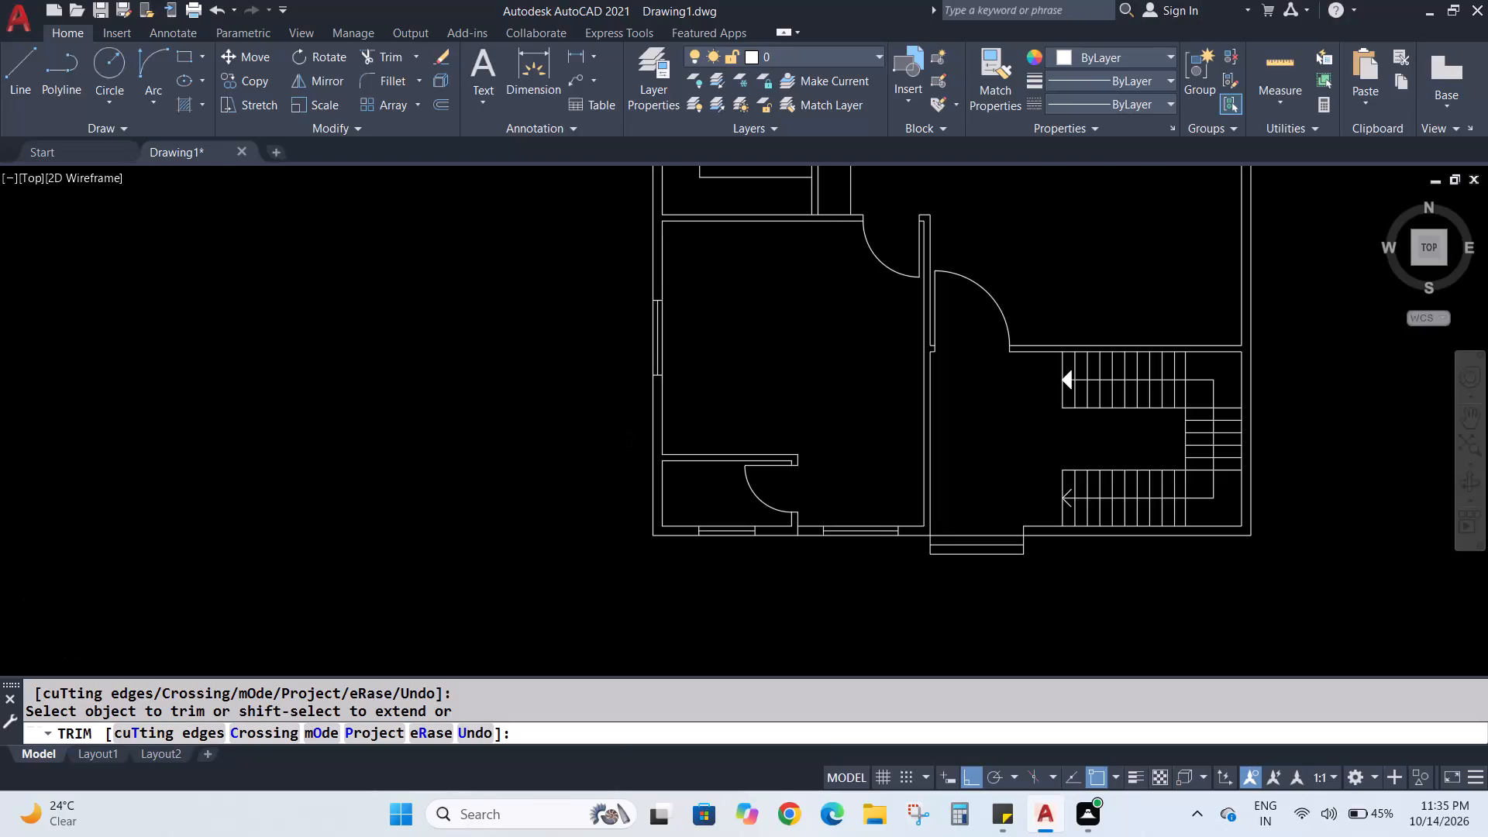
scroll(621, 430, "down", 2)
middle_click_drag(594, 355, 574, 512)
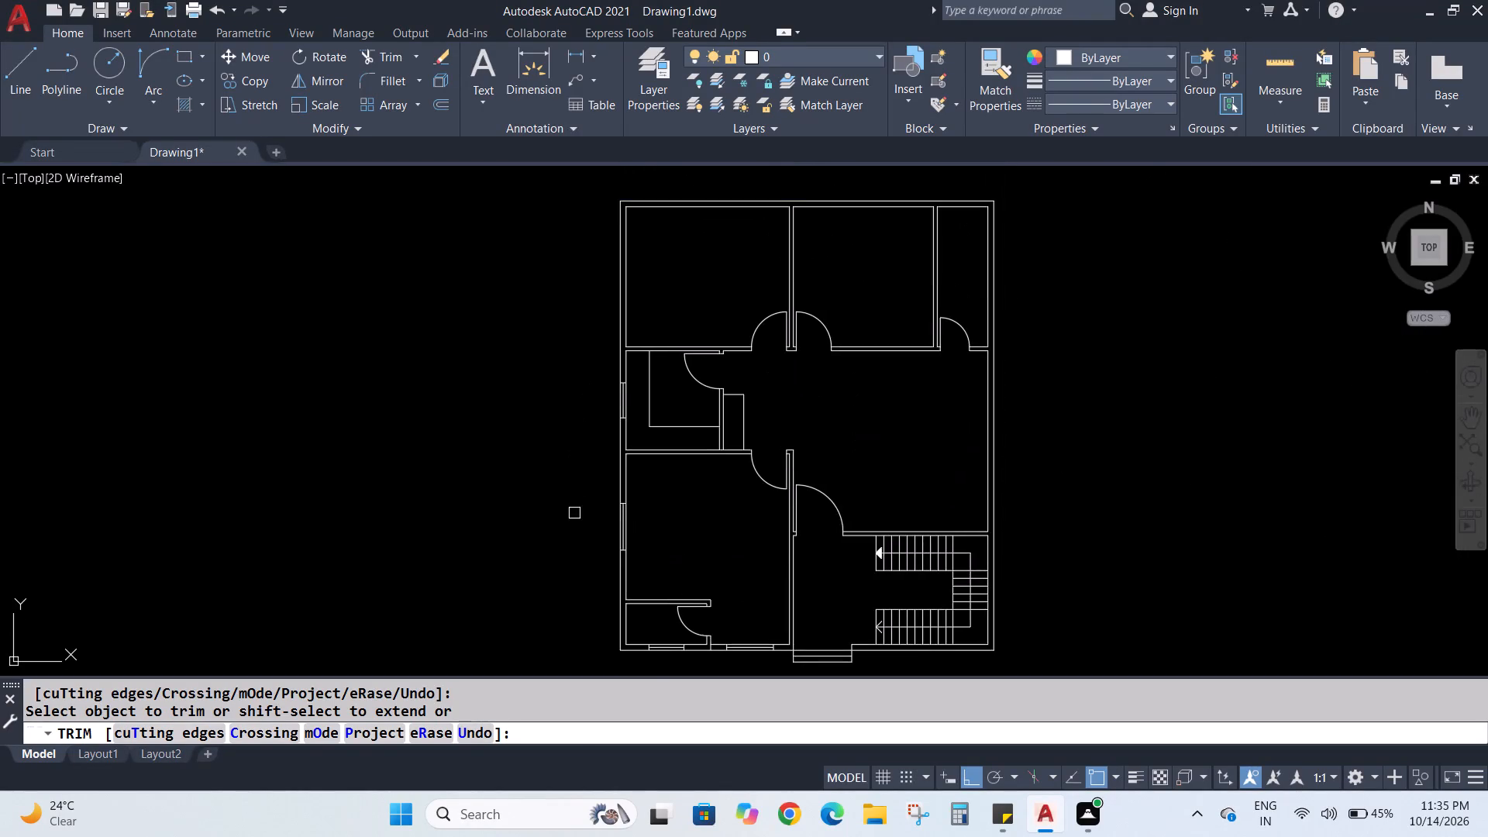
scroll(567, 317, "up", 2)
middle_click_drag(576, 305, 498, 456)
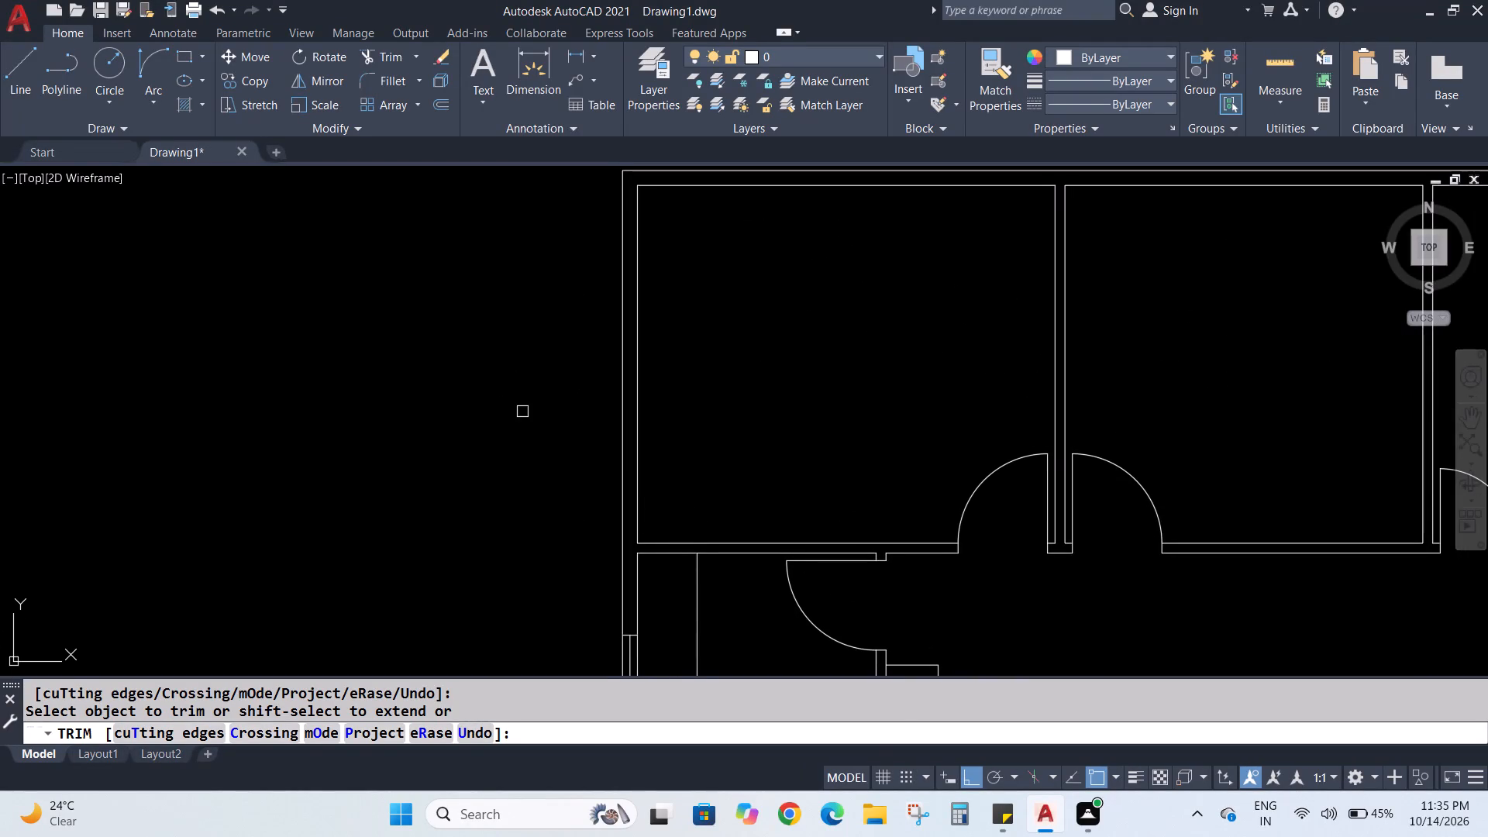
middle_click_drag(518, 420, 513, 440)
key("Escape")
key("Escape")
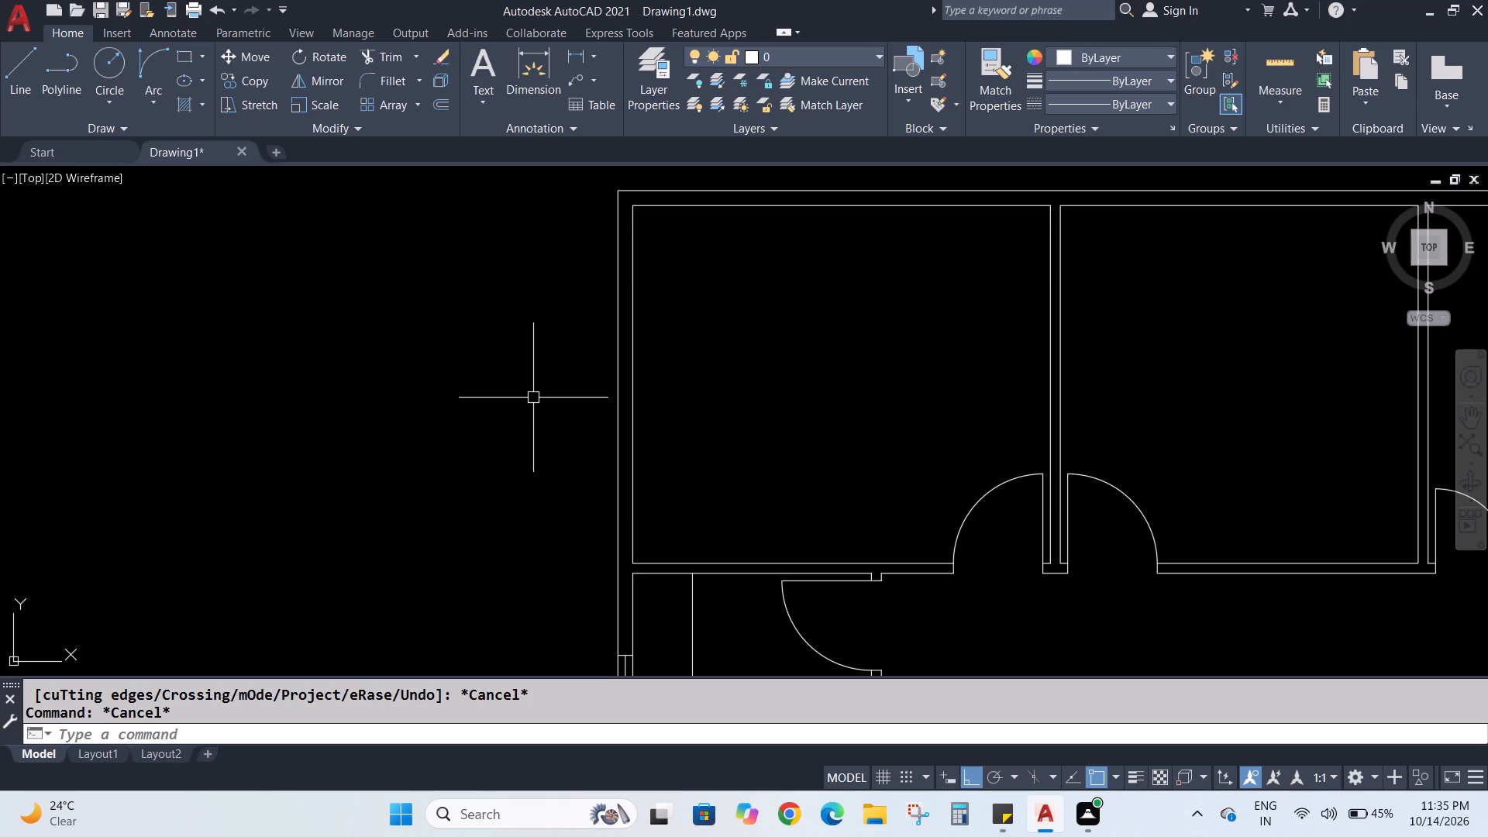
Offset the inner face of the west exterior wall by 3" into the wall, in the northwest bedroom.
key("o")
key("Return")
type("3\"")
key("Return")
left_click(631, 384)
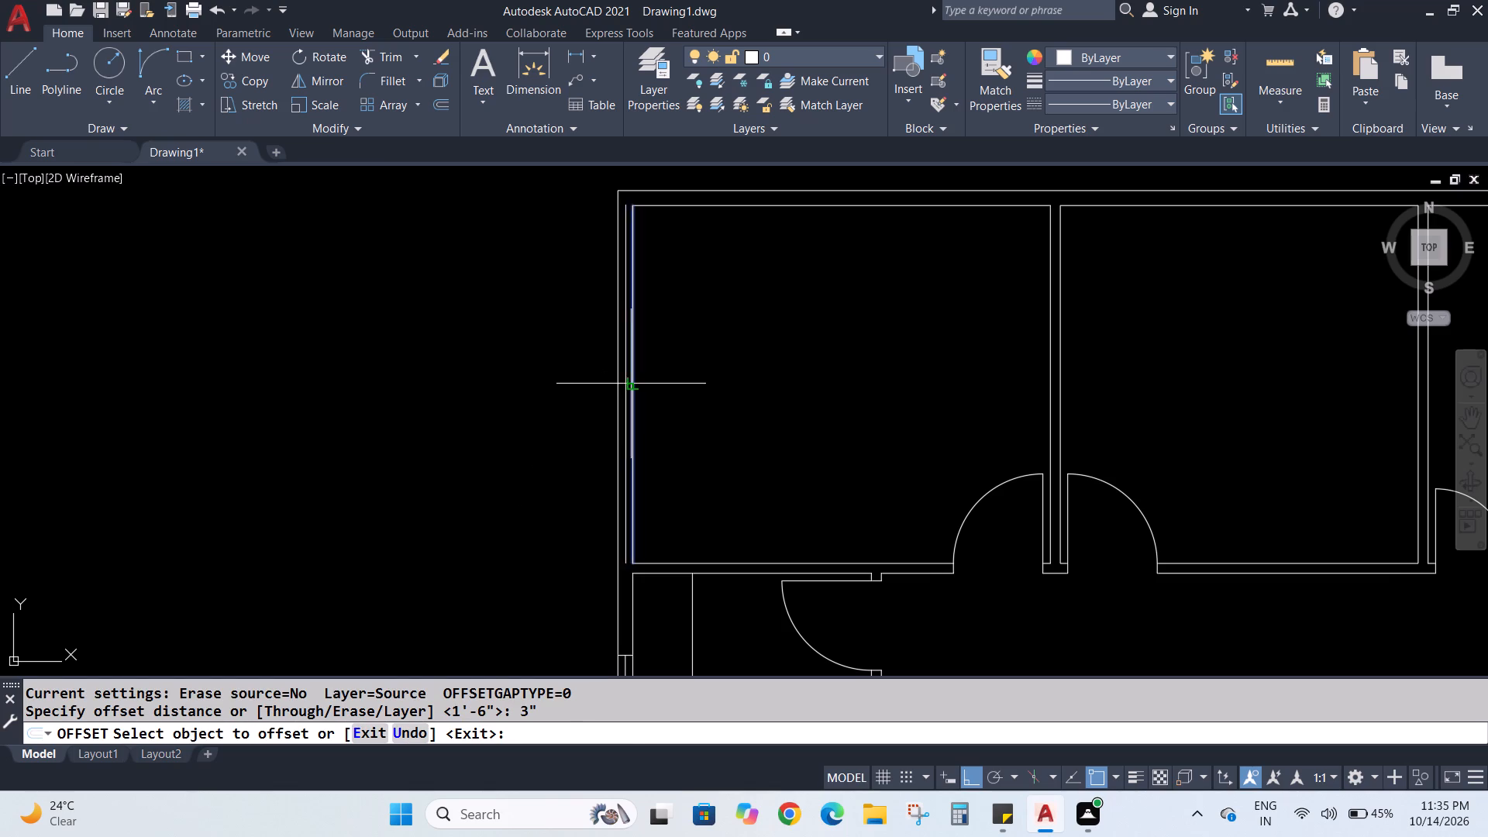
left_click(619, 386)
key("Escape")
key("Escape")
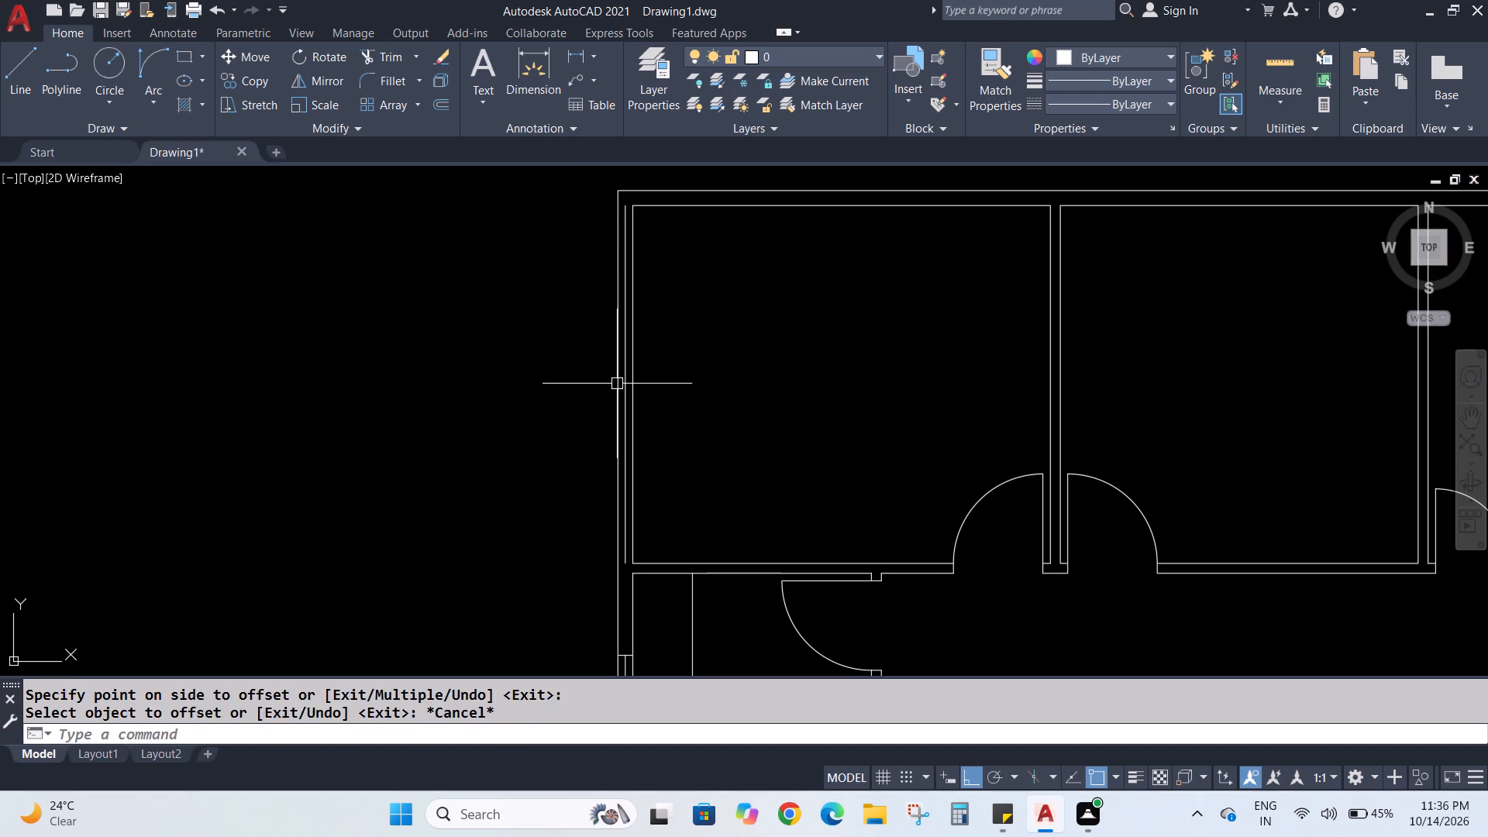
Draw a short line across the west exterior wall at the midpoint of the northwest bedroom's inner wall face.
key("l")
key("Return")
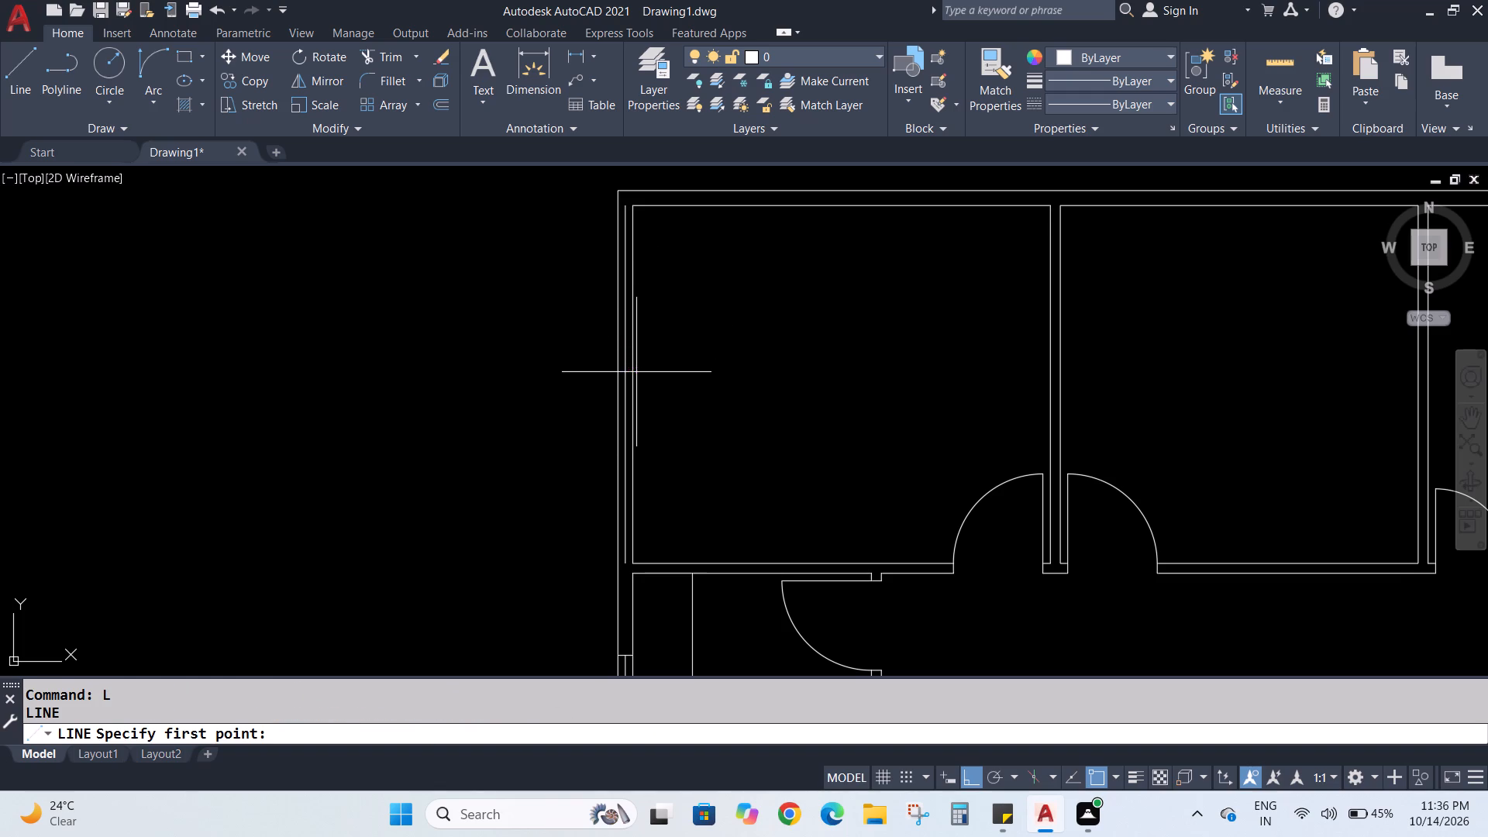
left_click(635, 383)
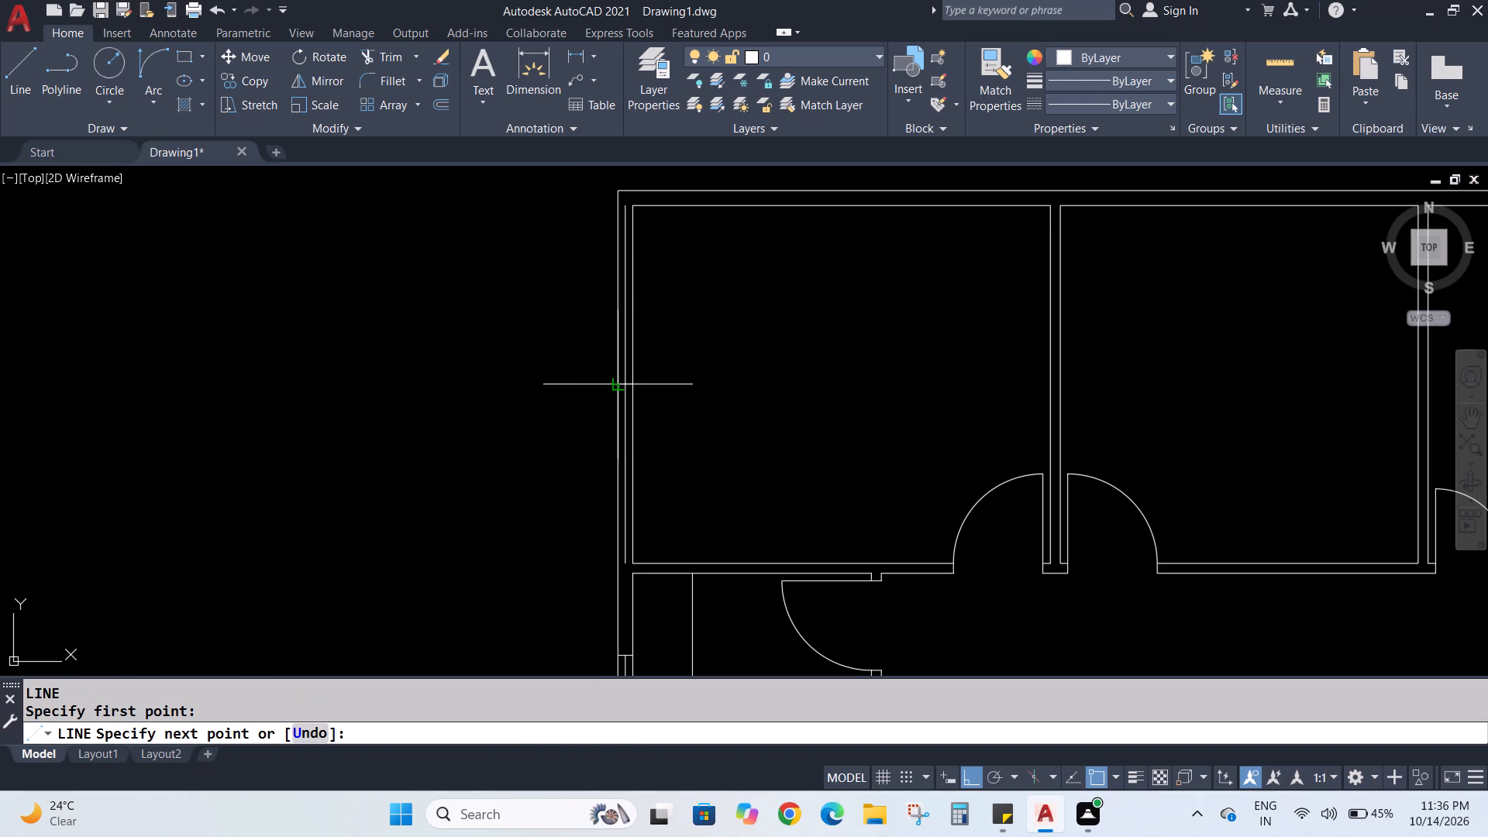
scroll(612, 383, "up", 3)
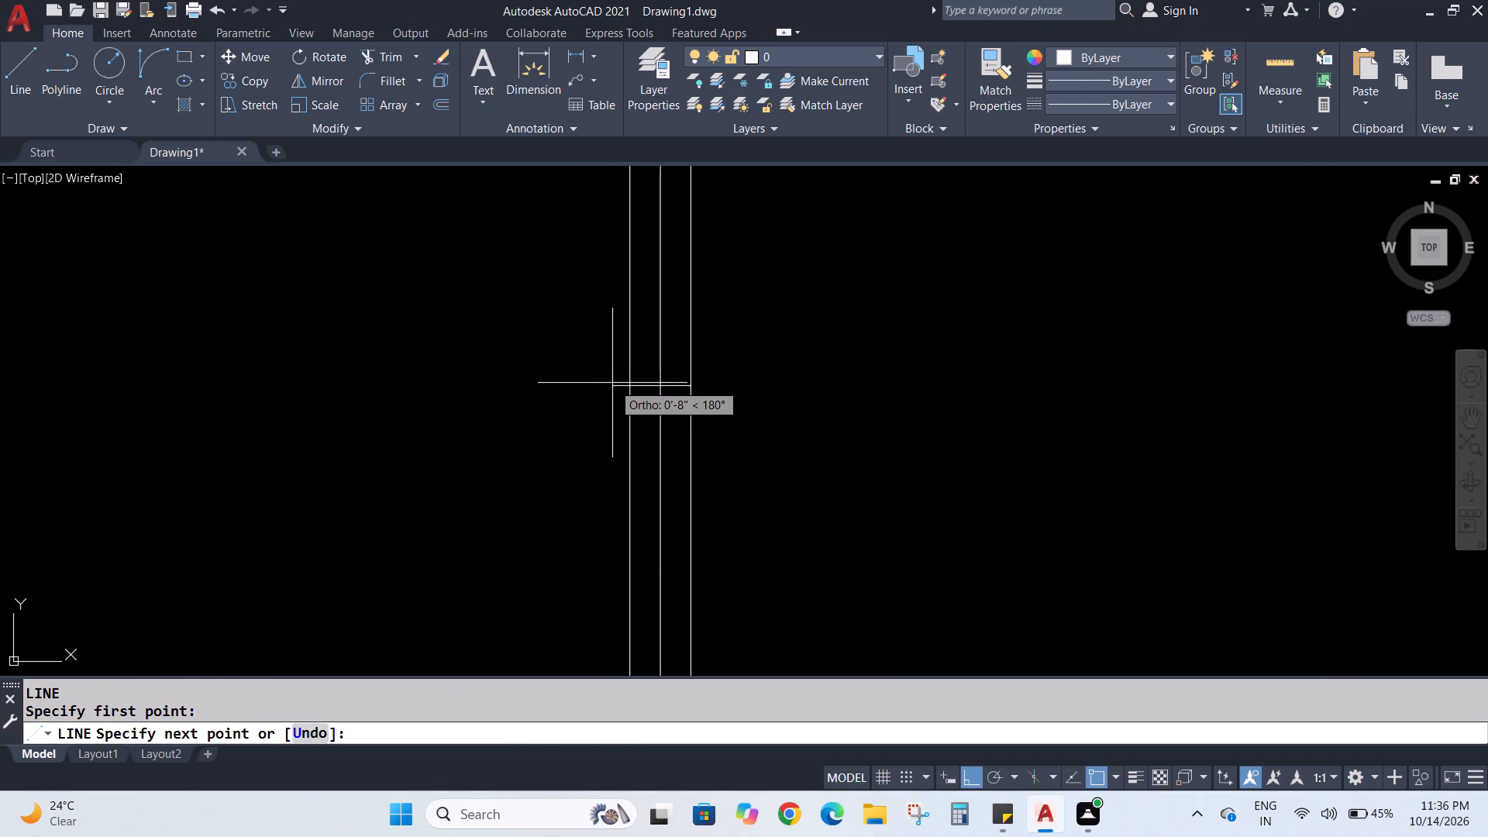
left_click(634, 385)
key("Escape")
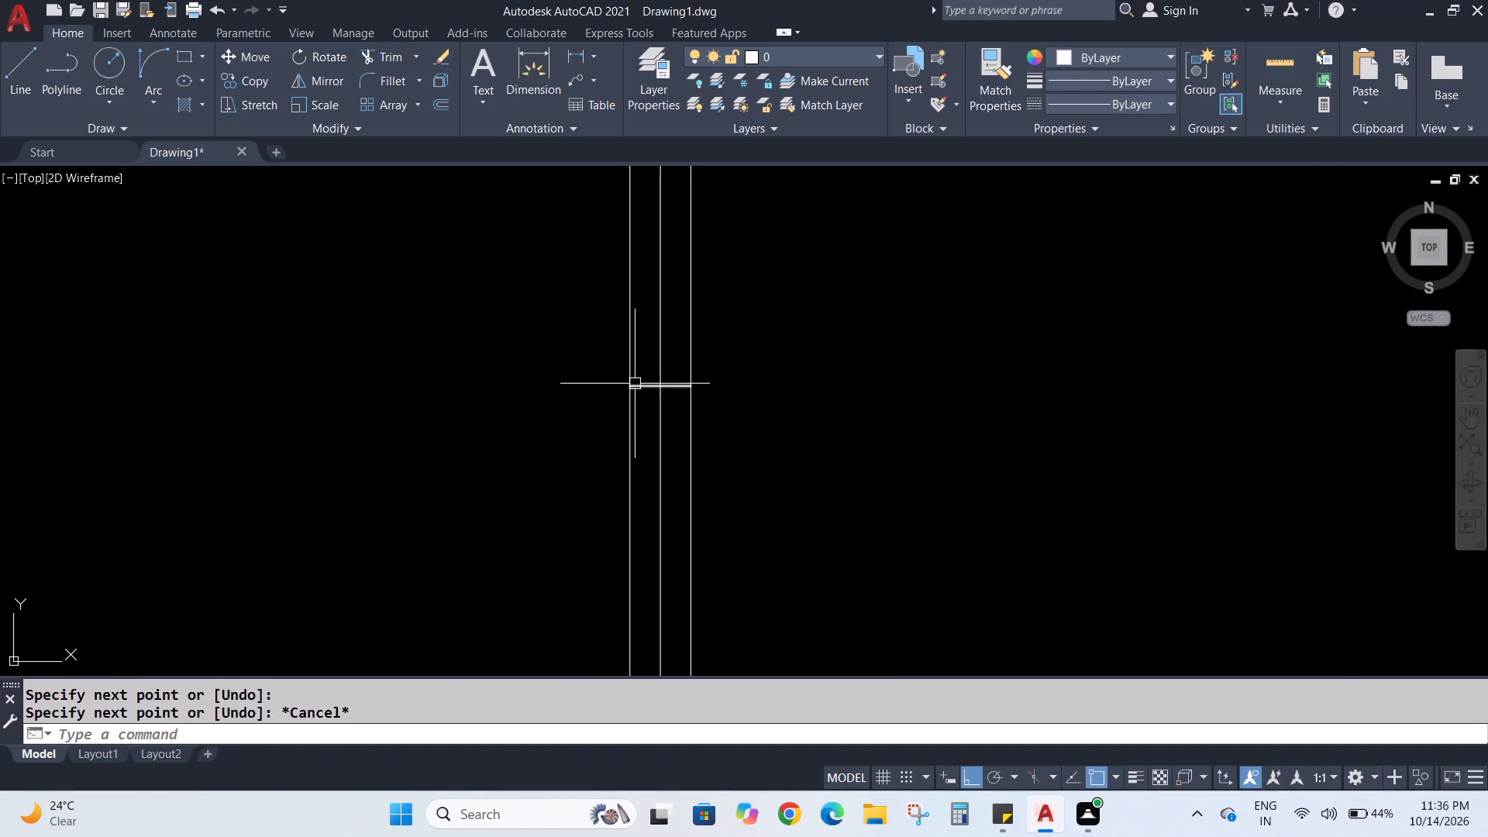
Offset the midpoint line in the northwest bedroom's west wall by 2' to the north and south as window edges.
scroll(718, 425, "down", 3)
middle_click_drag(799, 435, 753, 436)
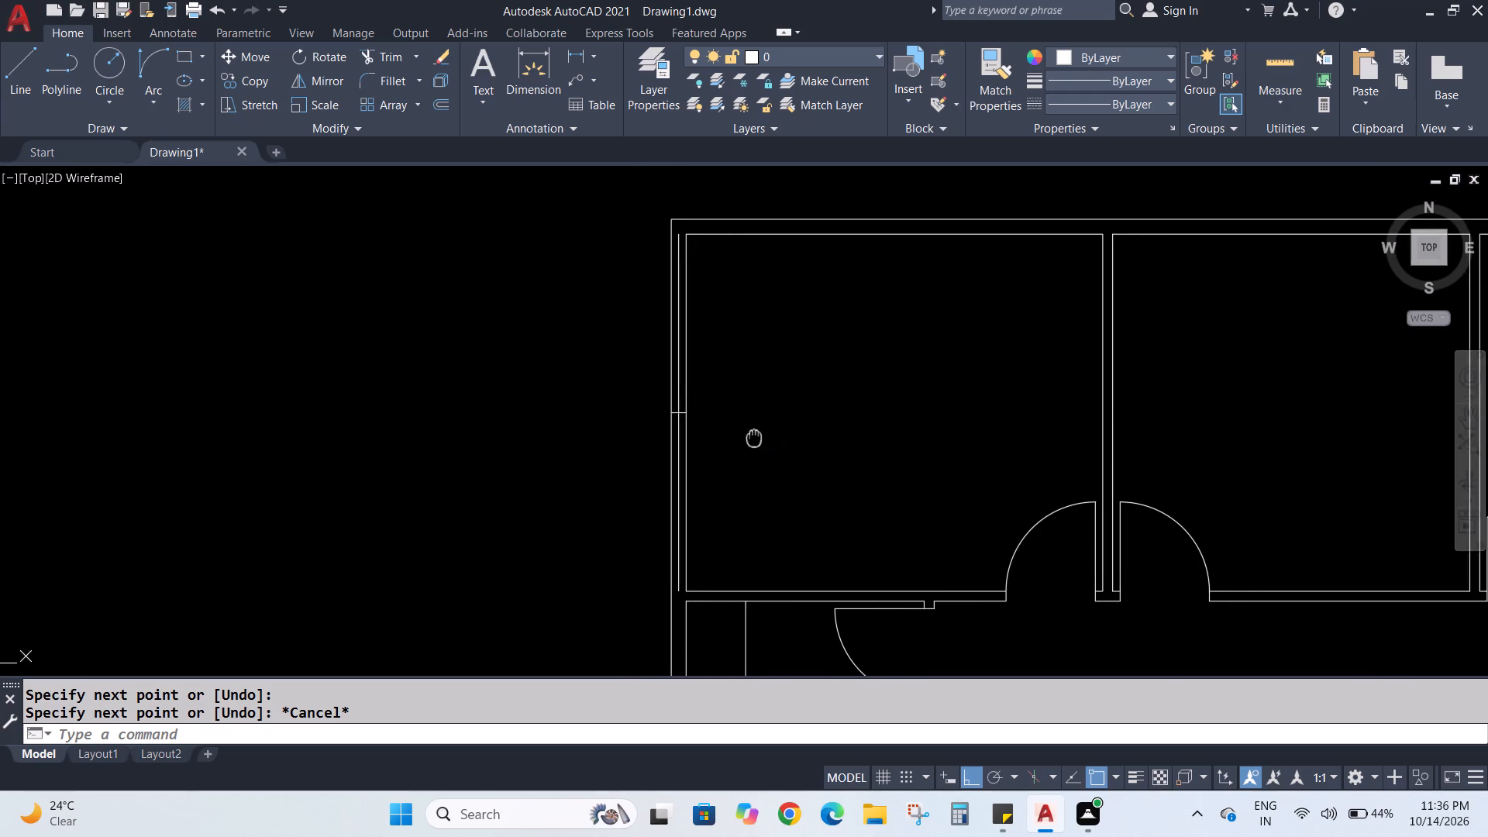
middle_click_drag(753, 436, 745, 436)
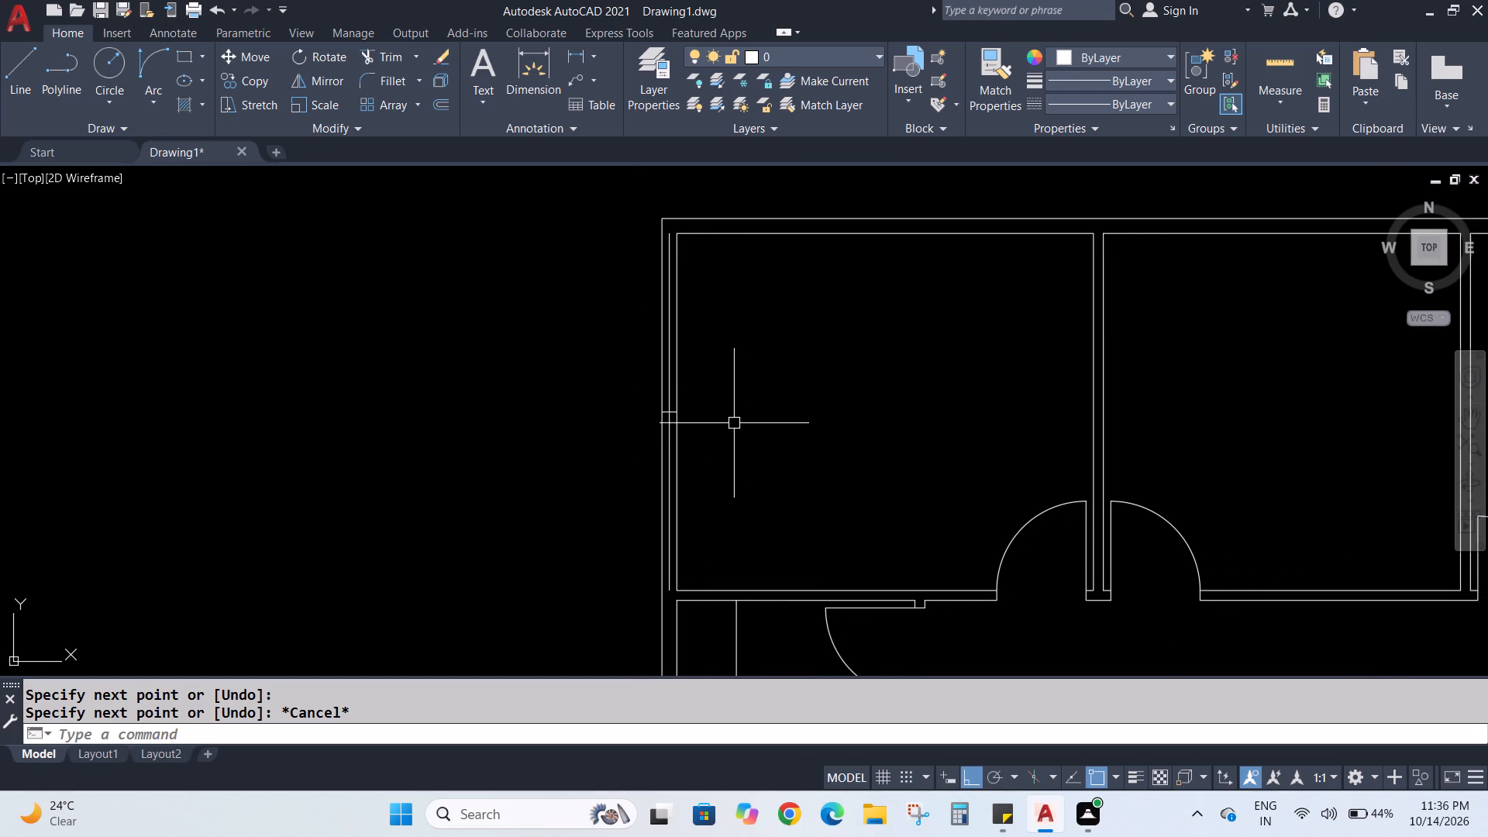
key("o")
key("Return")
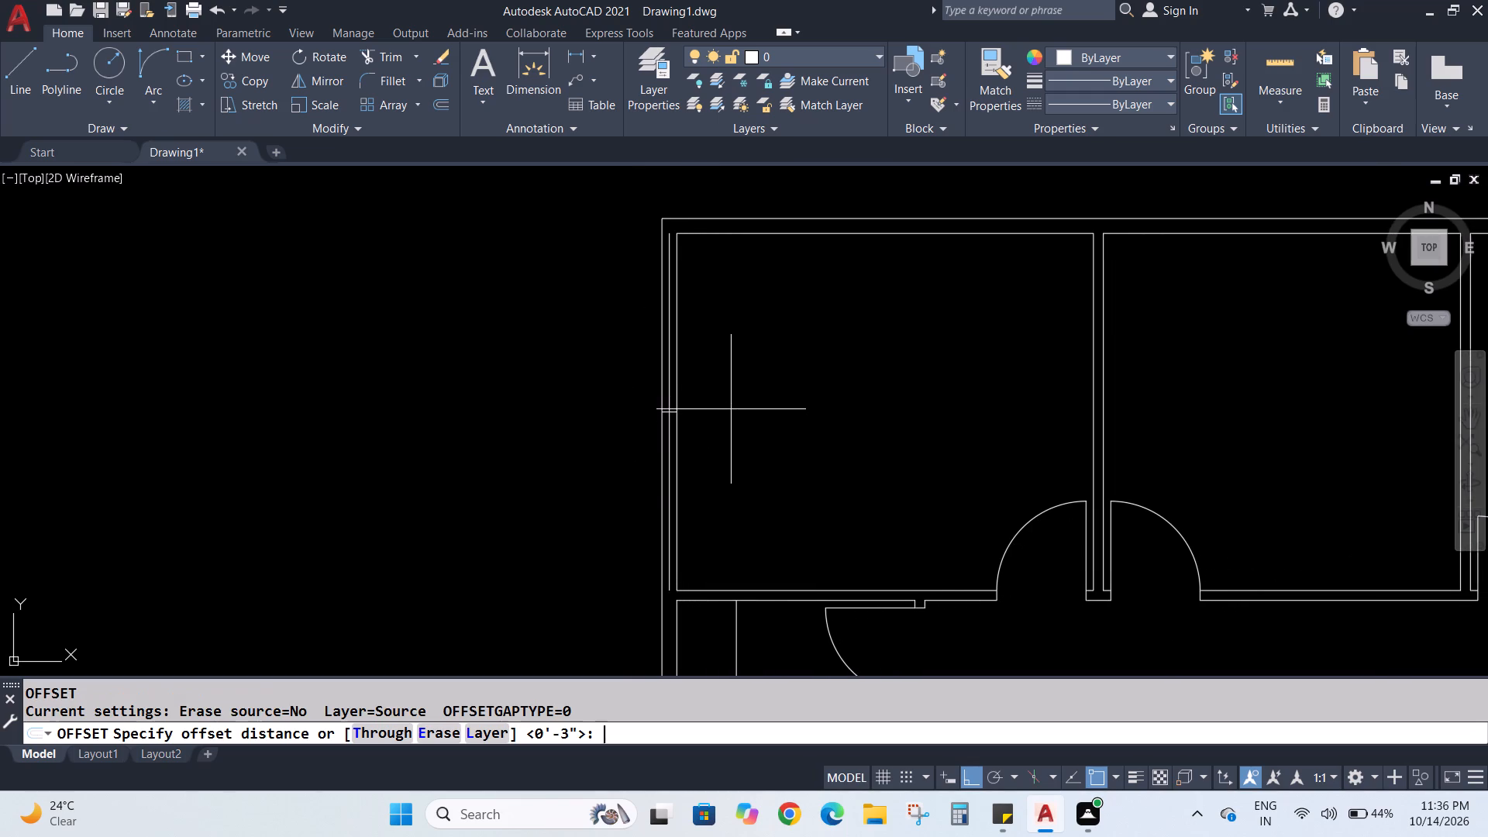
scroll(660, 424, "up", 2)
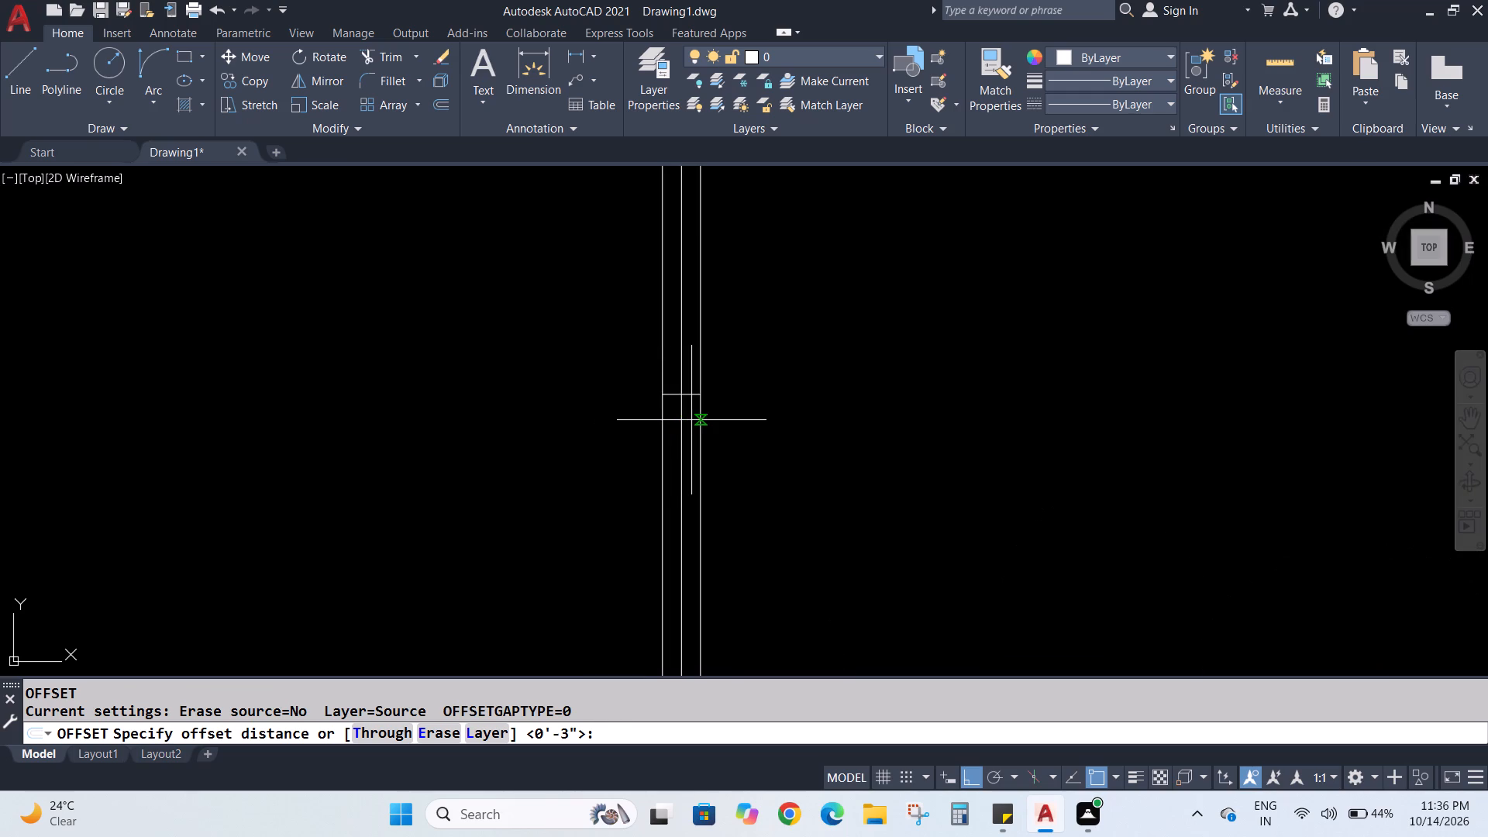
key("2")
key("apostrophe")
key("Return")
left_click(693, 393)
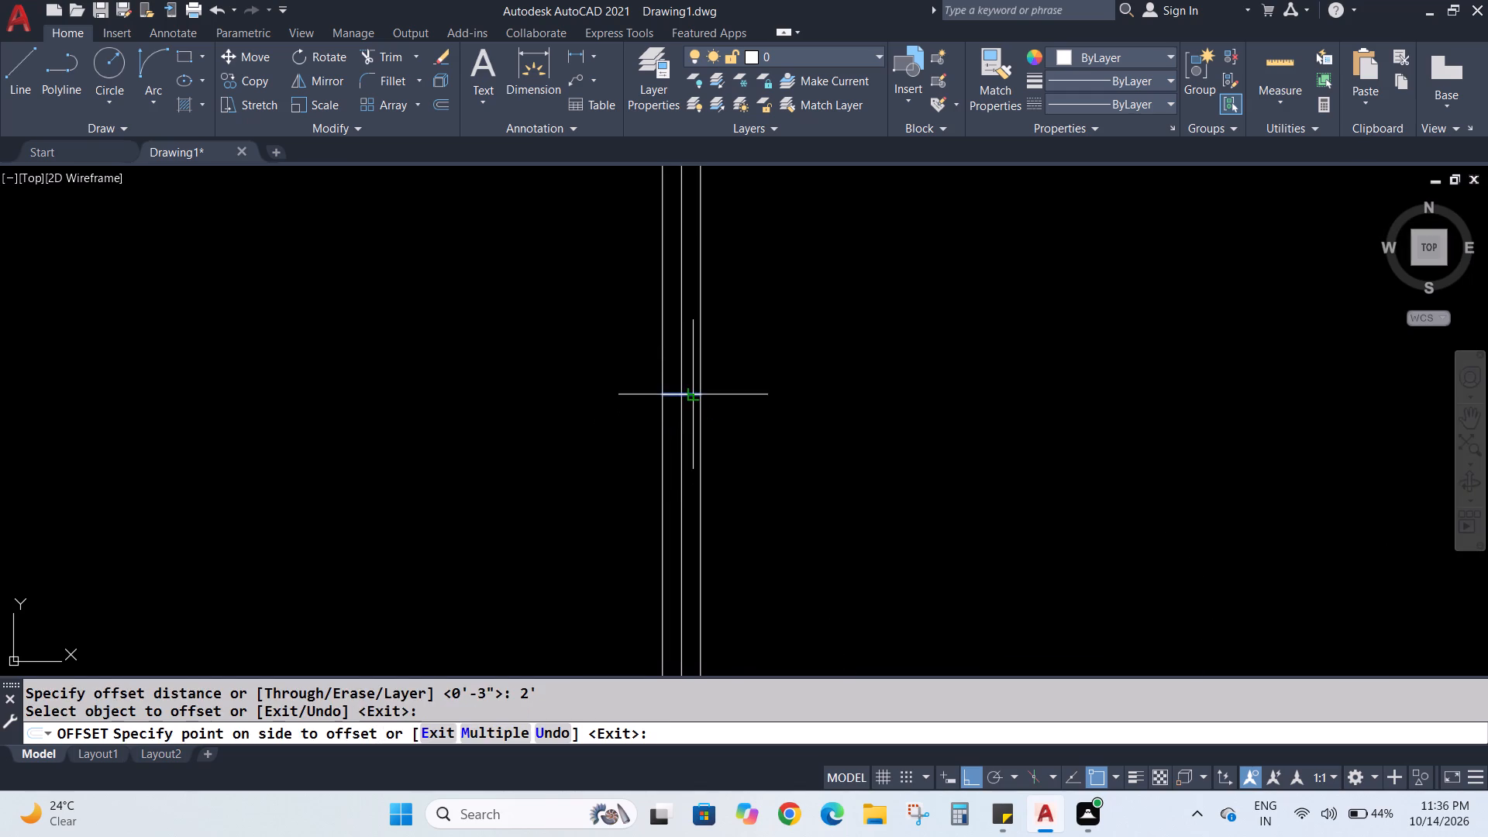
left_click(687, 346)
left_click(691, 398)
left_click(686, 446)
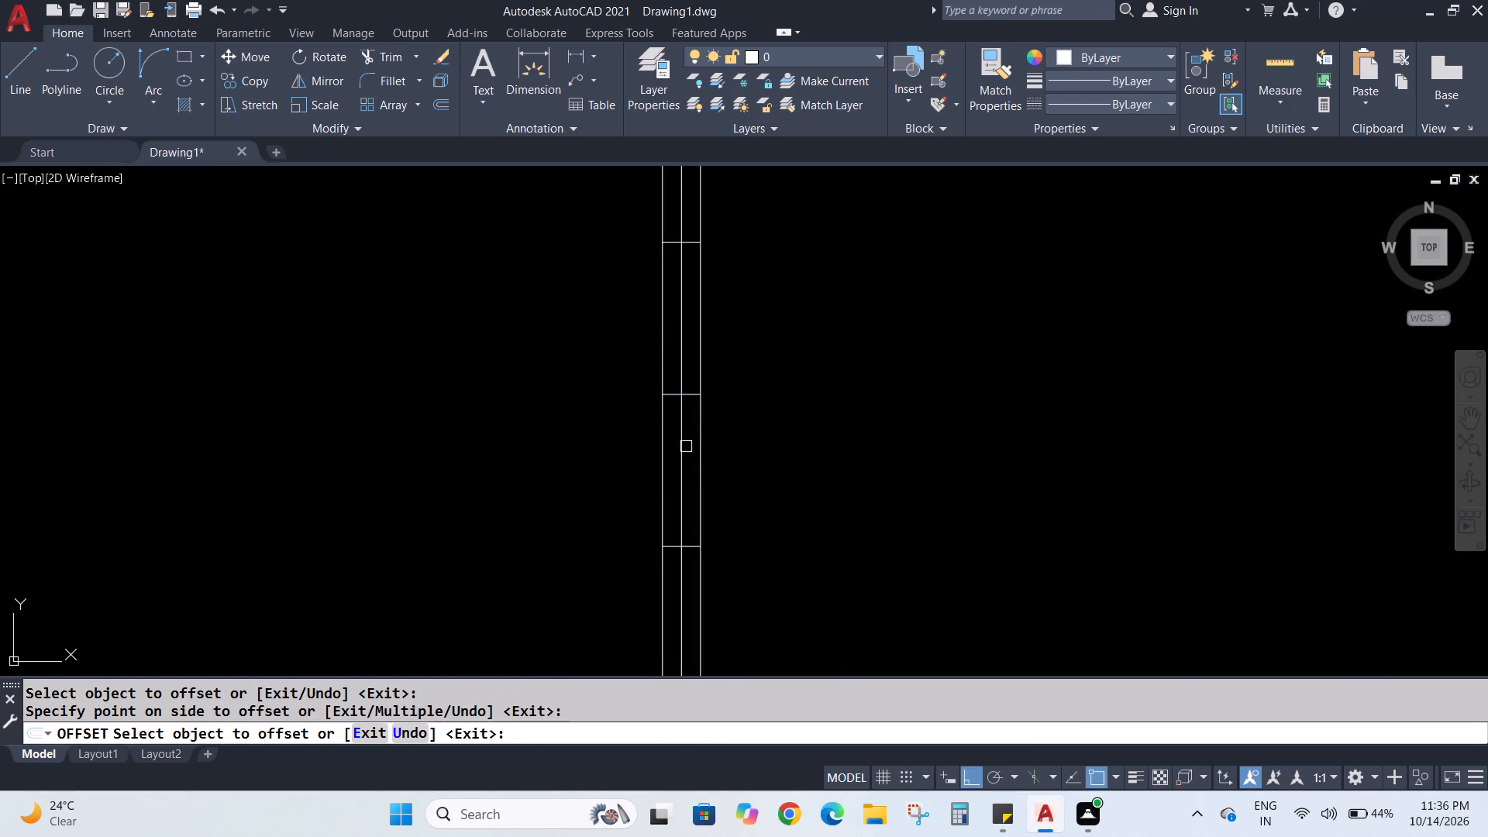
key("Escape")
key("Escape")
Trim the line inside the west wall's thickness outside the northwest bedroom's 4' window, and remove the window's midpoint line.
type("TR")
key("Return")
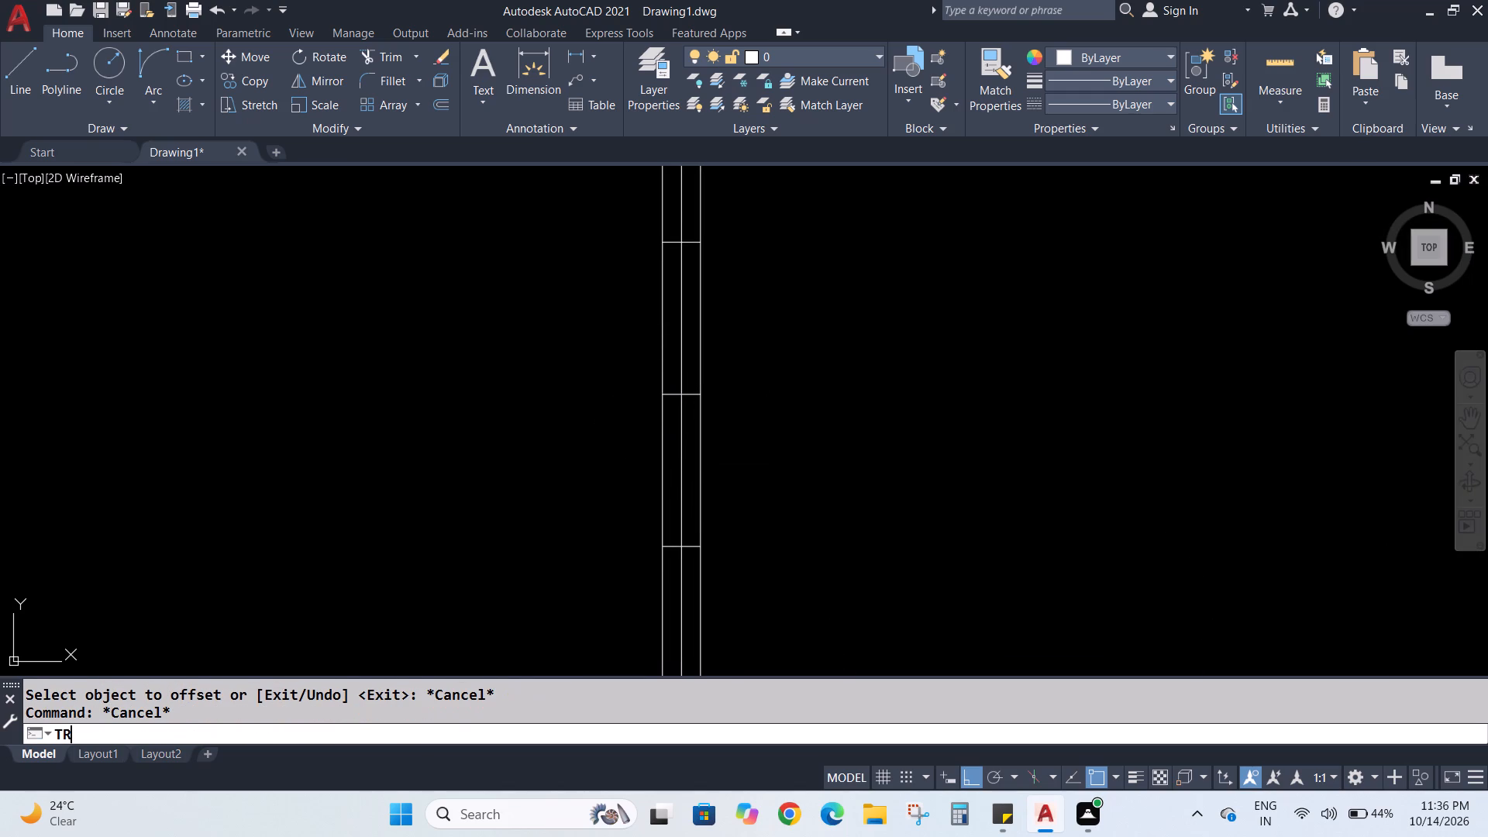
left_click(679, 221)
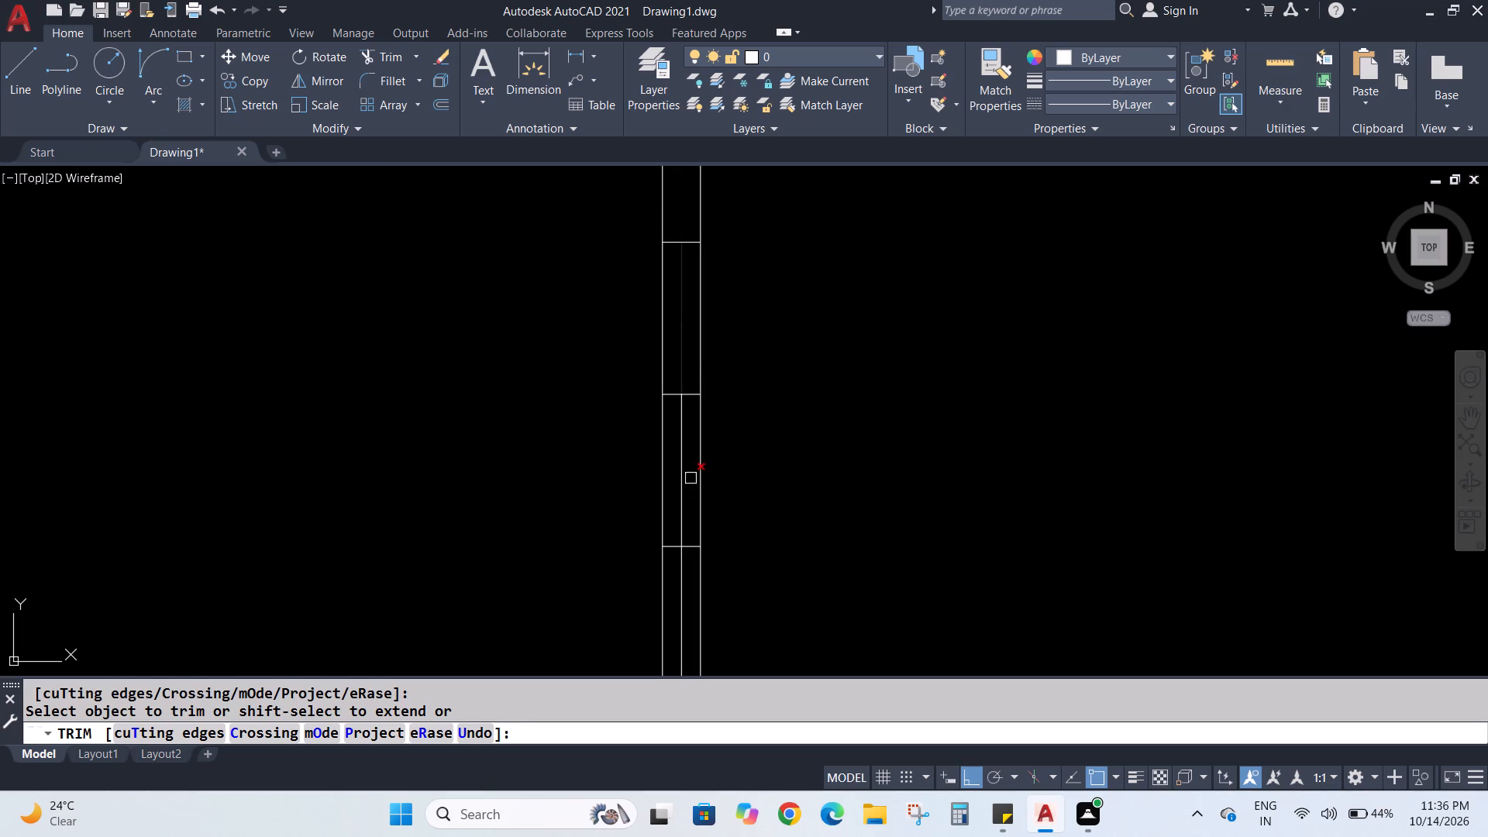
left_click(685, 573)
scroll(682, 556, "down", 3)
scroll(706, 519, "up", 1)
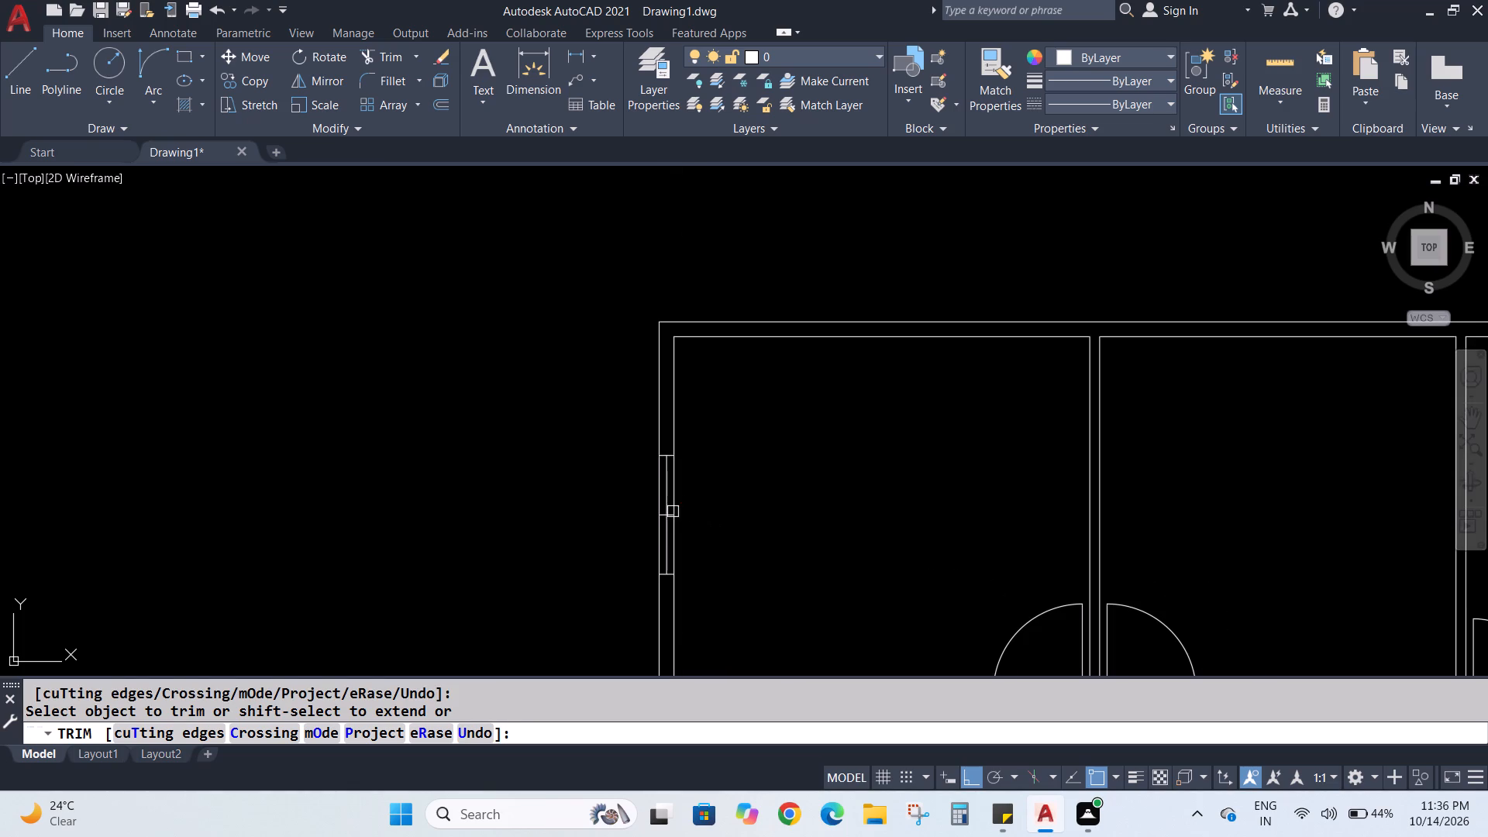
scroll(672, 512, "up", 4)
left_click(648, 542)
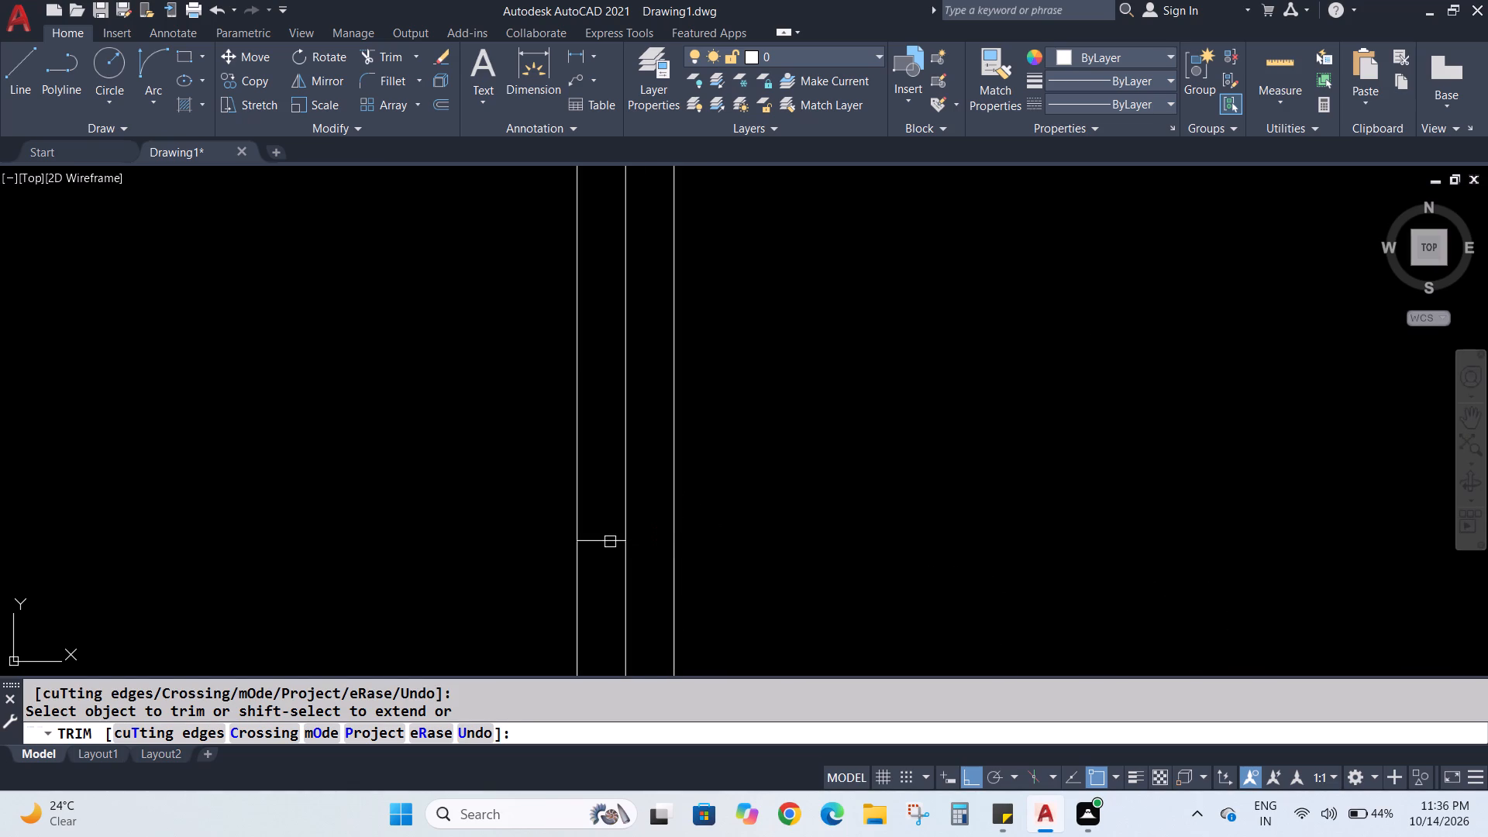
left_click(605, 542)
scroll(706, 539, "down", 5)
middle_click_drag(763, 542, 753, 556)
key("Escape")
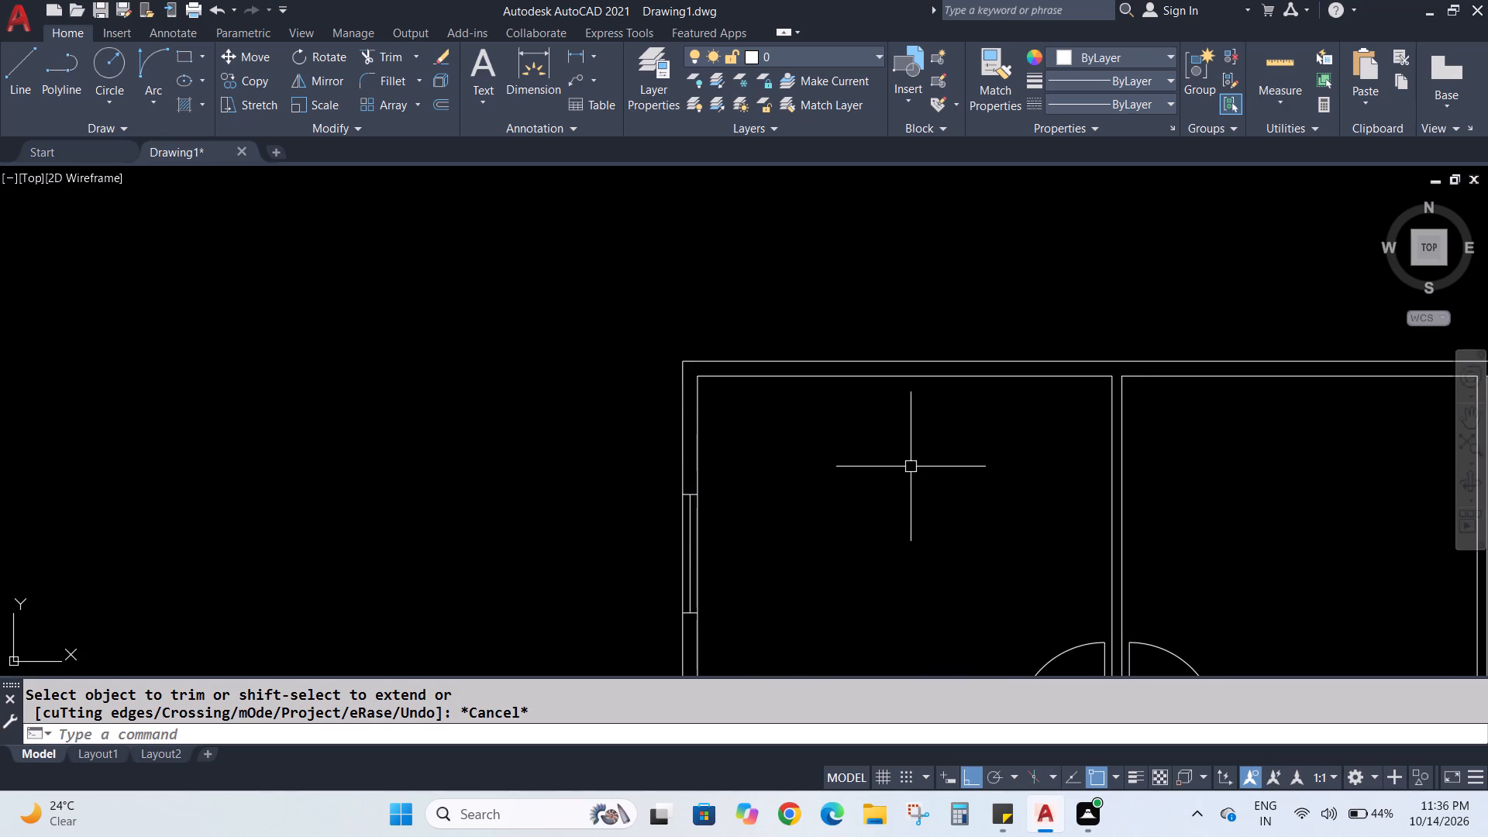
Offset the inner face of the north exterior wall by 3" into the wall, in the northwest bedroom.
scroll(901, 488, "down", 3)
scroll(890, 484, "up", 4)
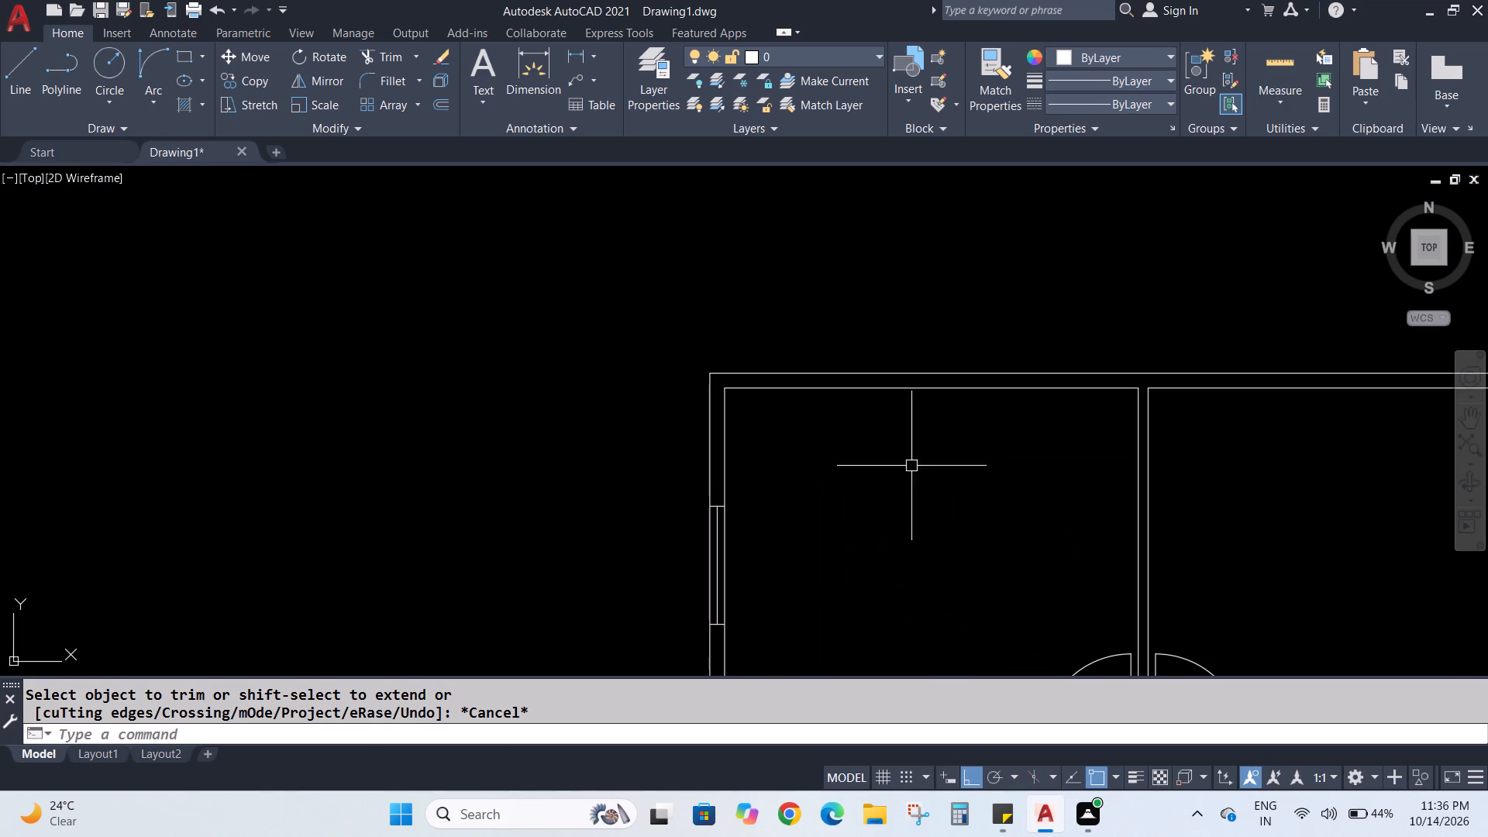
middle_click_drag(911, 466, 688, 491)
scroll(685, 488, "up", 1)
middle_click_drag(685, 488, 658, 524)
scroll(656, 524, "up", 1)
middle_click_drag(656, 524, 637, 560)
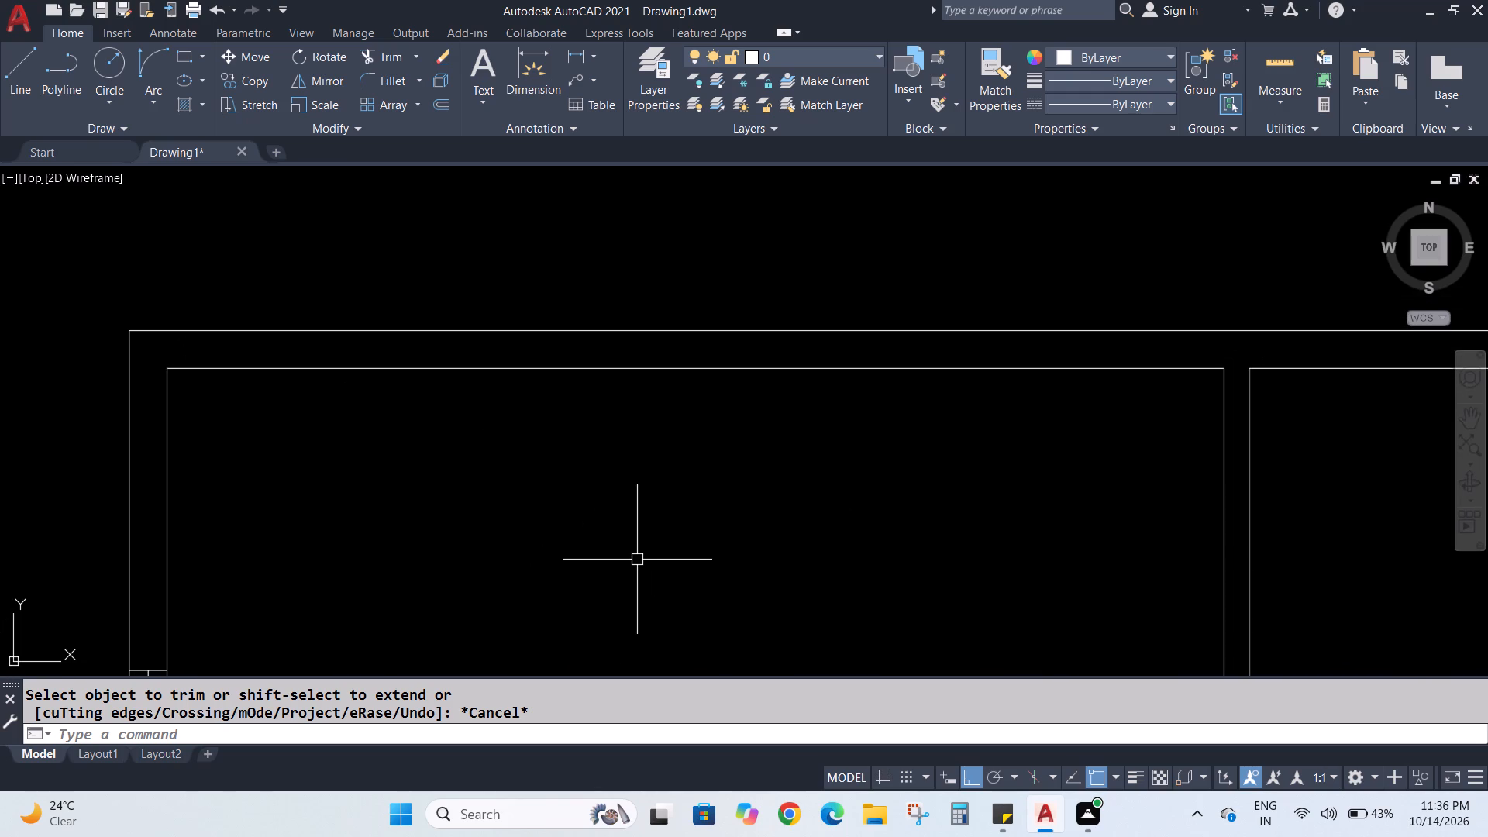
key("Escape")
key("Escape")
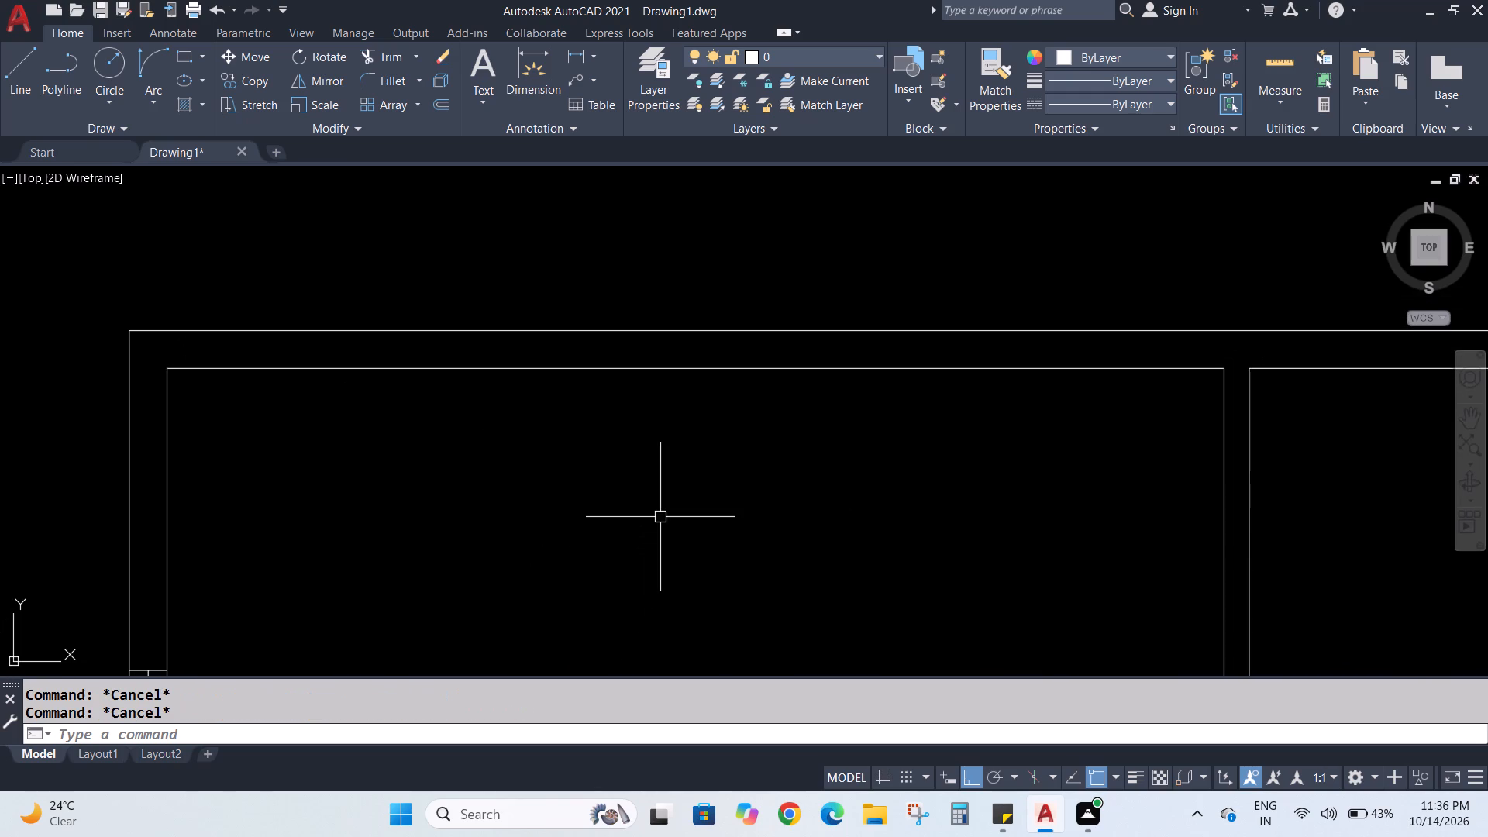
key("o")
key("Return")
key("3")
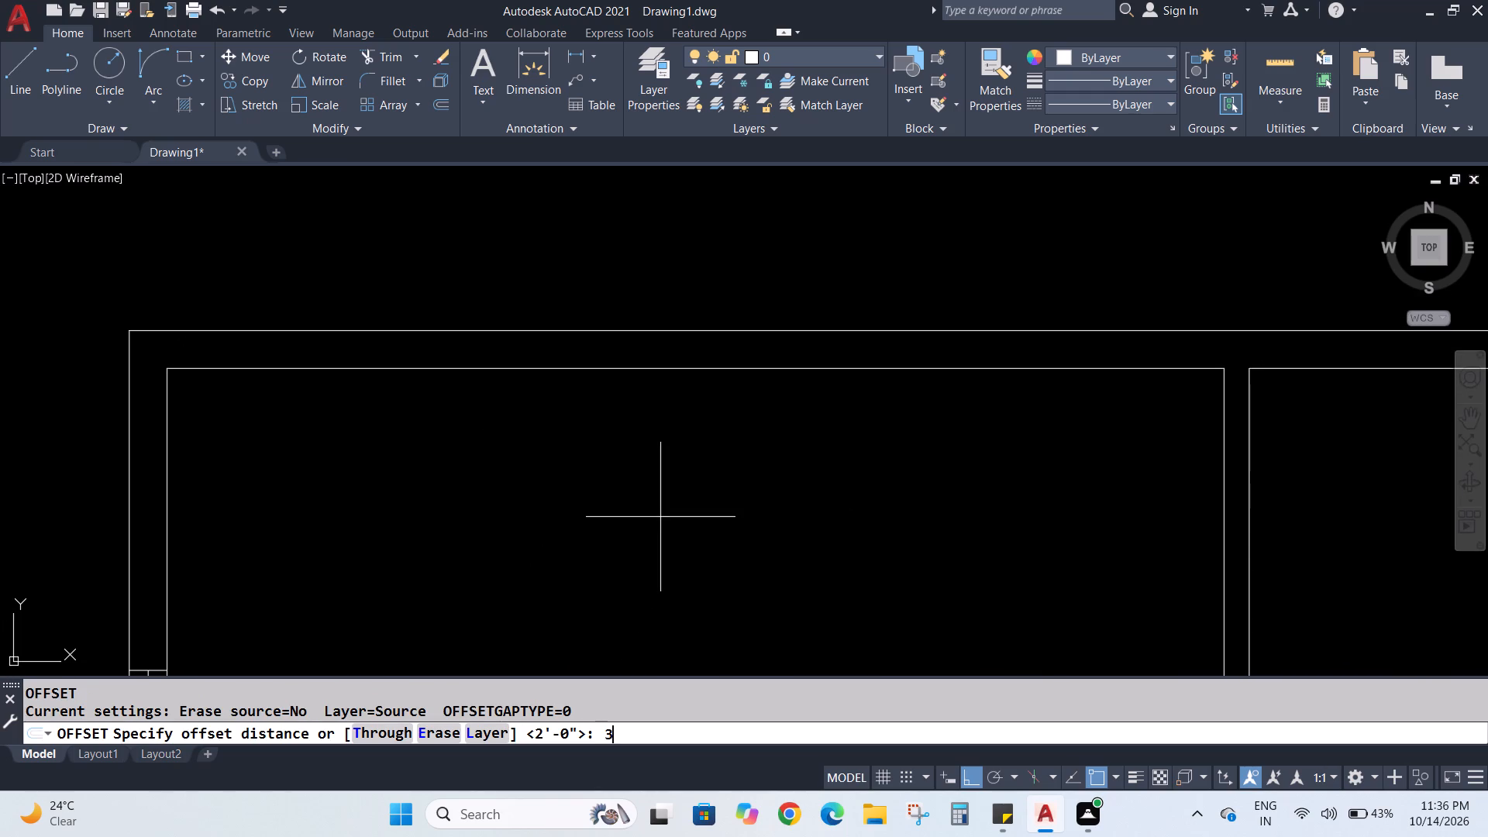
key("shift+quotedbl")
key("Return")
left_click(637, 370)
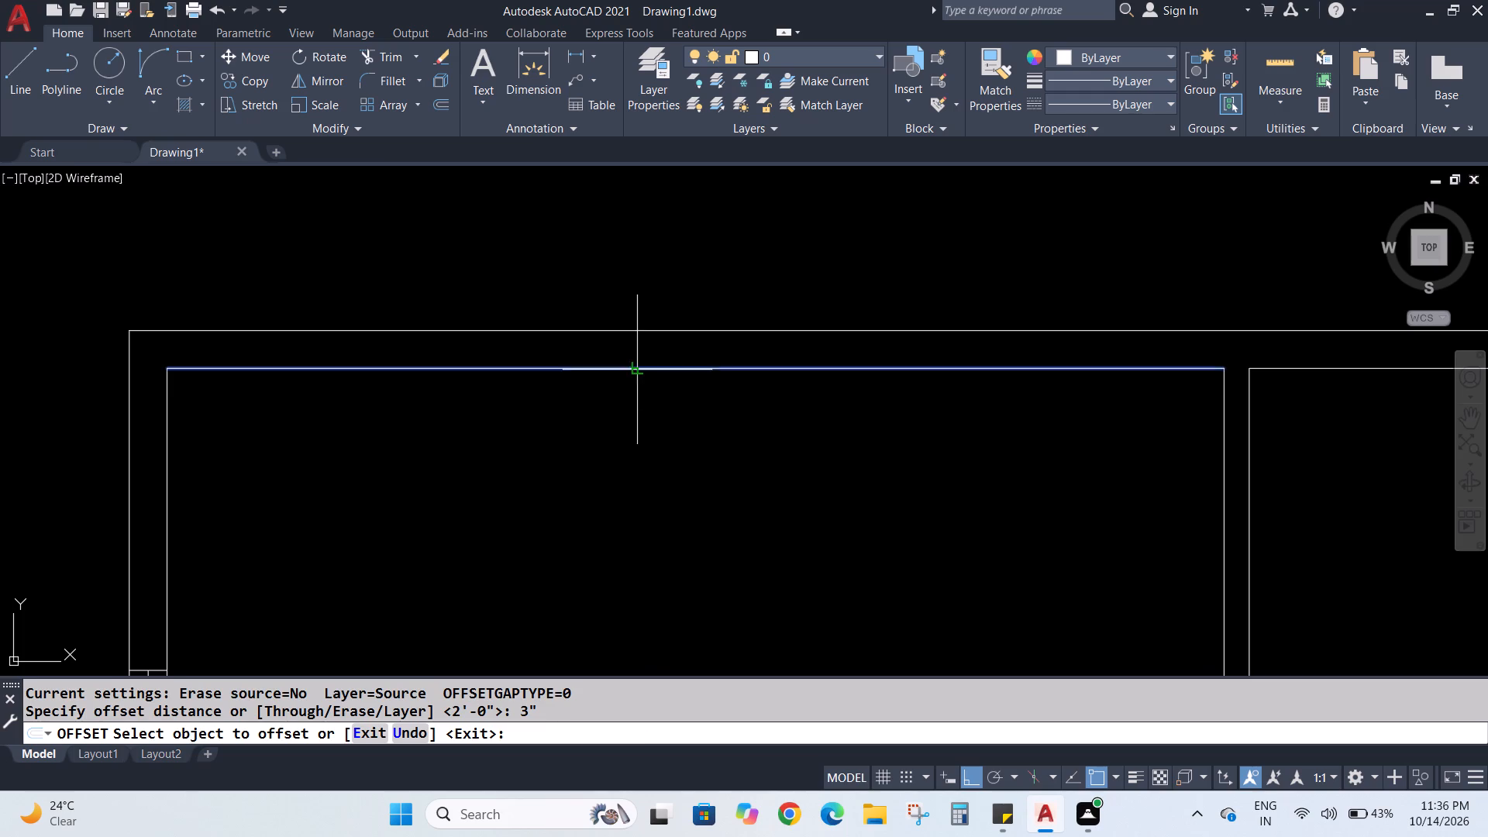
left_click(637, 353)
key("Escape")
key("Escape")
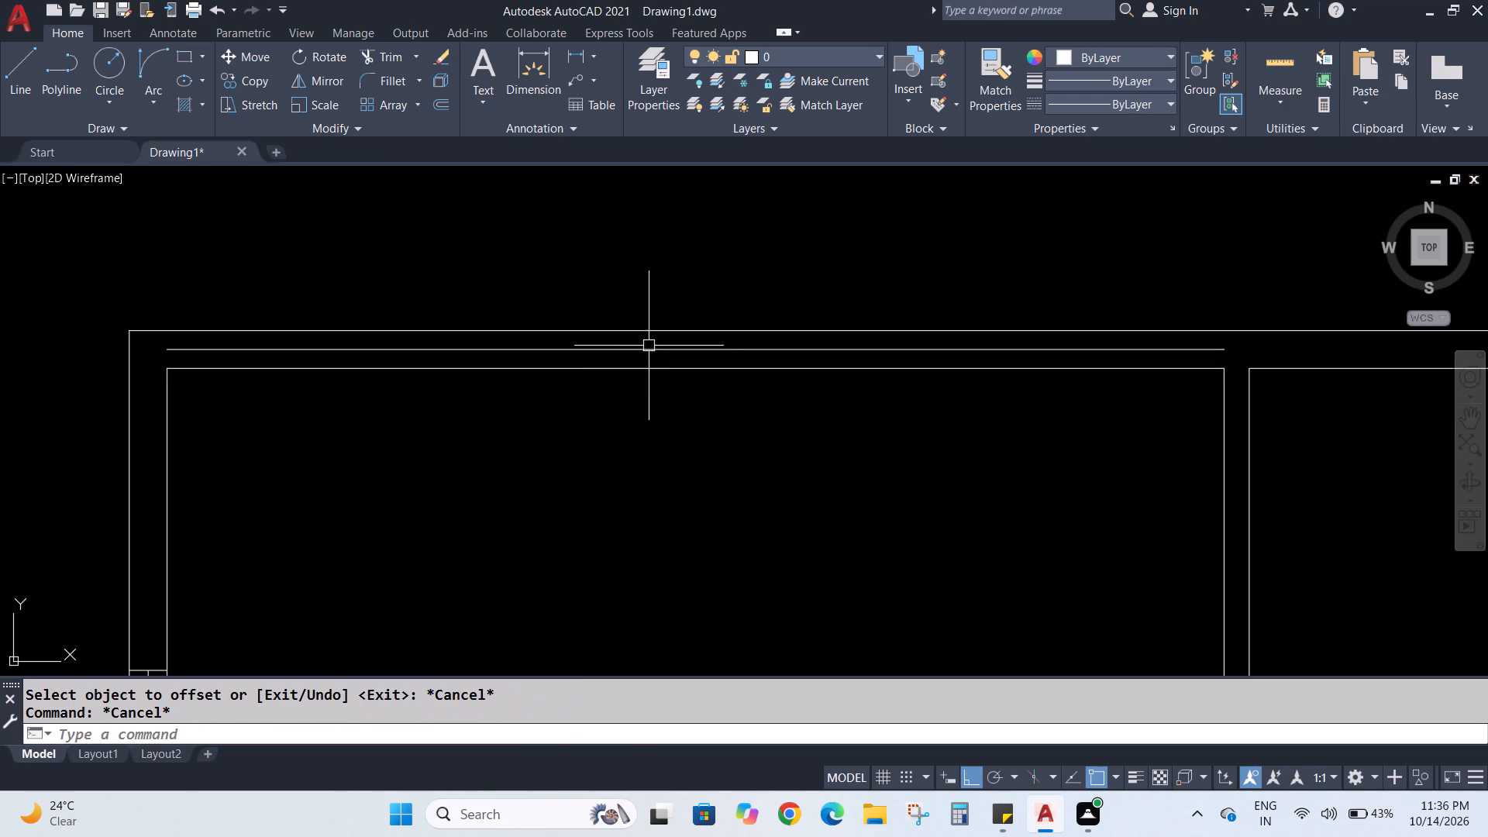
Draw a short line across the north exterior wall at the midpoint of the northwest bedroom's inner wall face.
key("l")
key("Return")
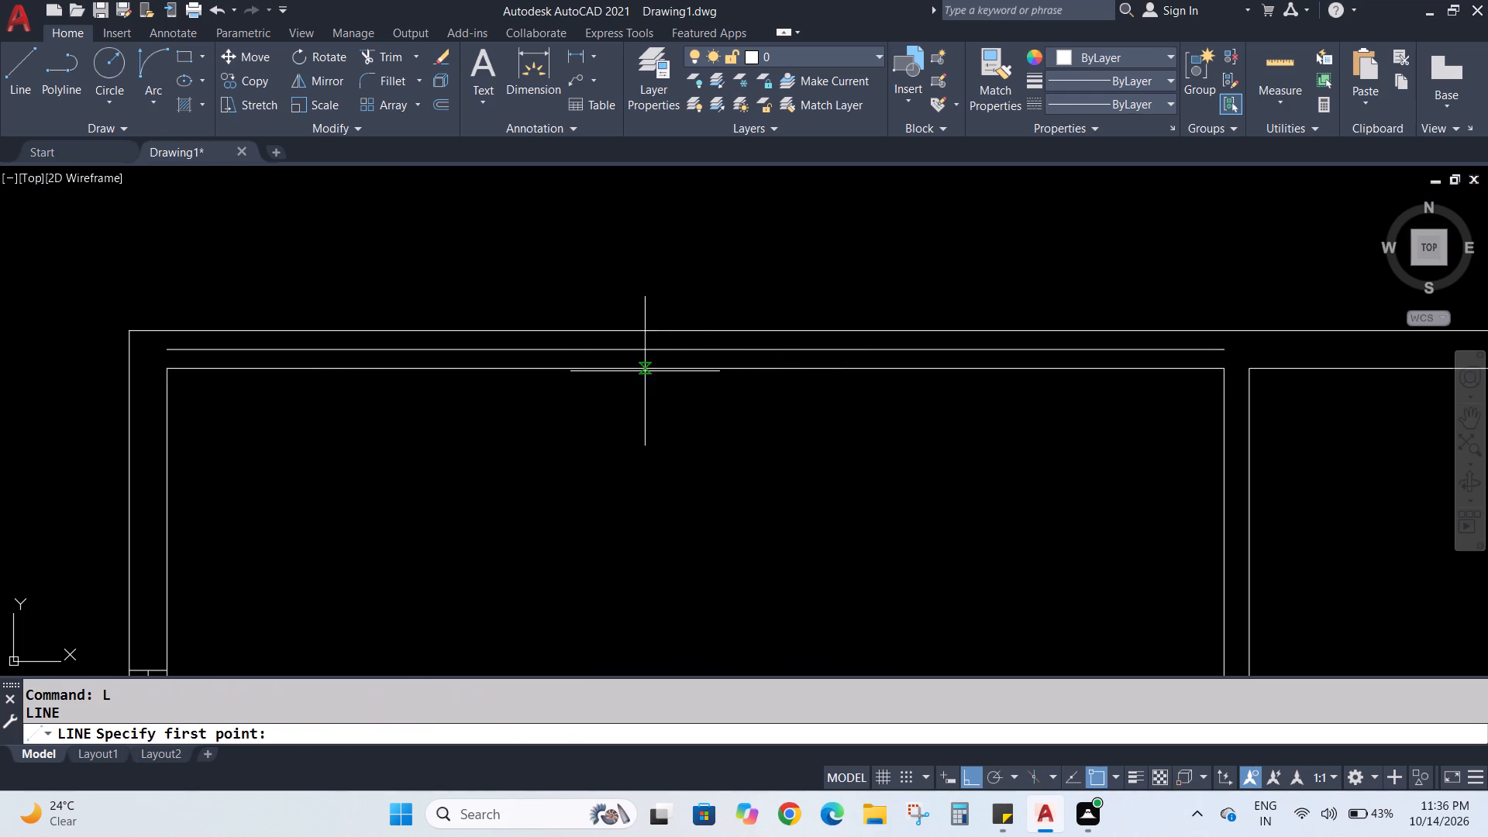
left_click(697, 370)
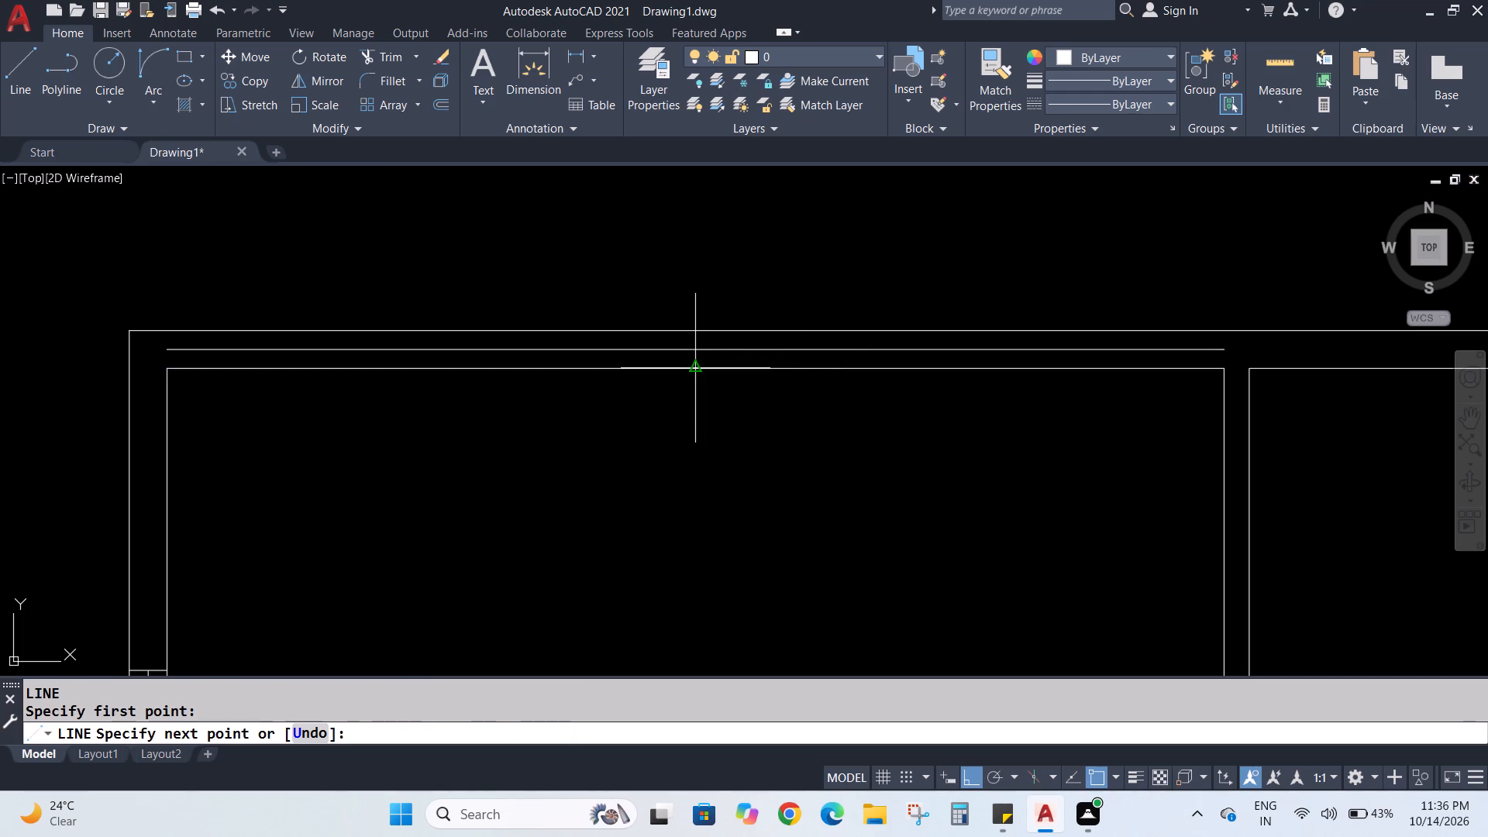
left_click(694, 335)
key("Escape")
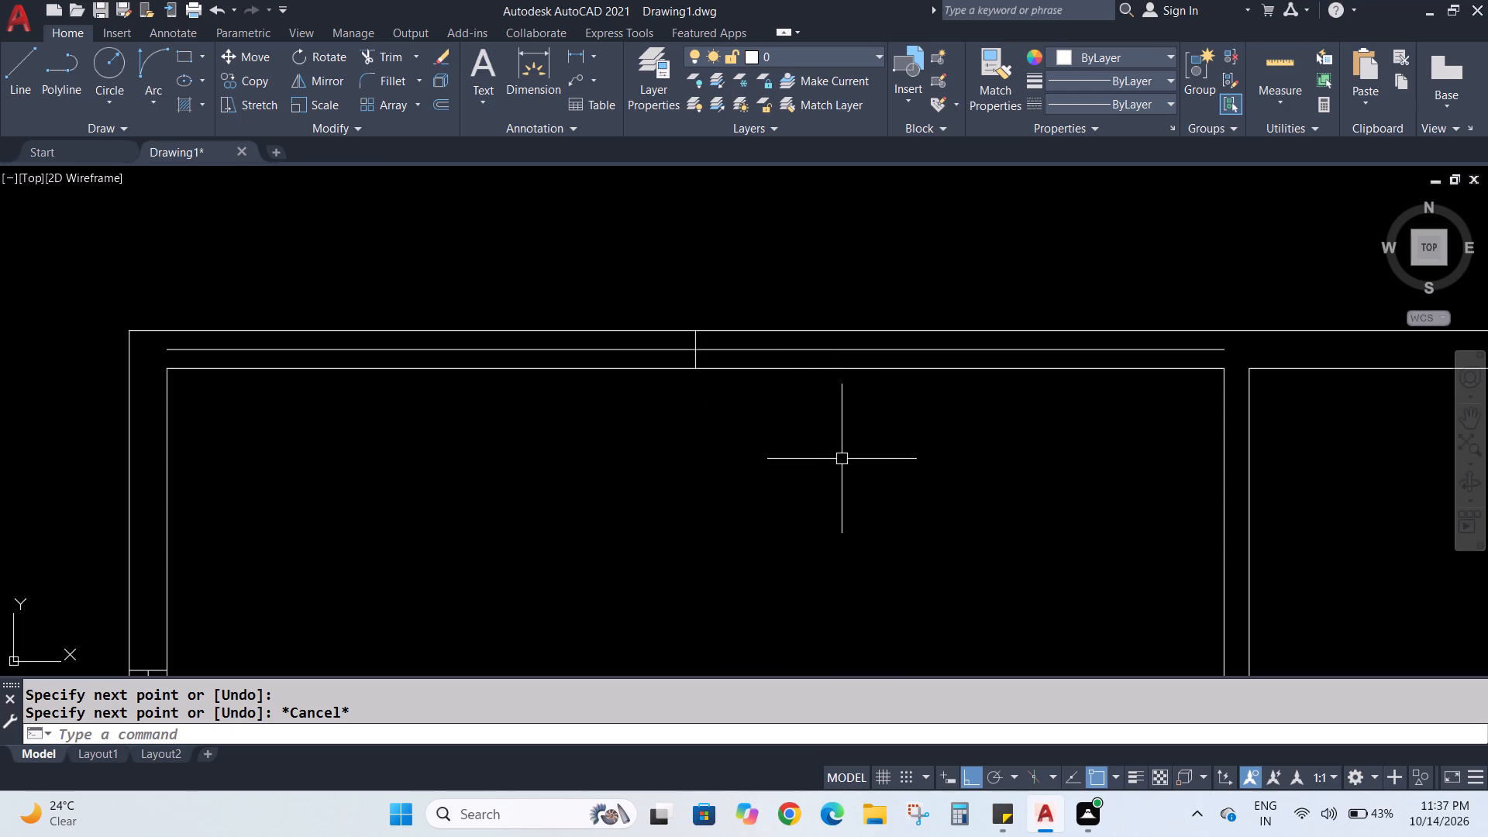
Offset the midpoint line in the northwest bedroom's north wall by 2' to the east and west as window edges.
key("o")
key("Return")
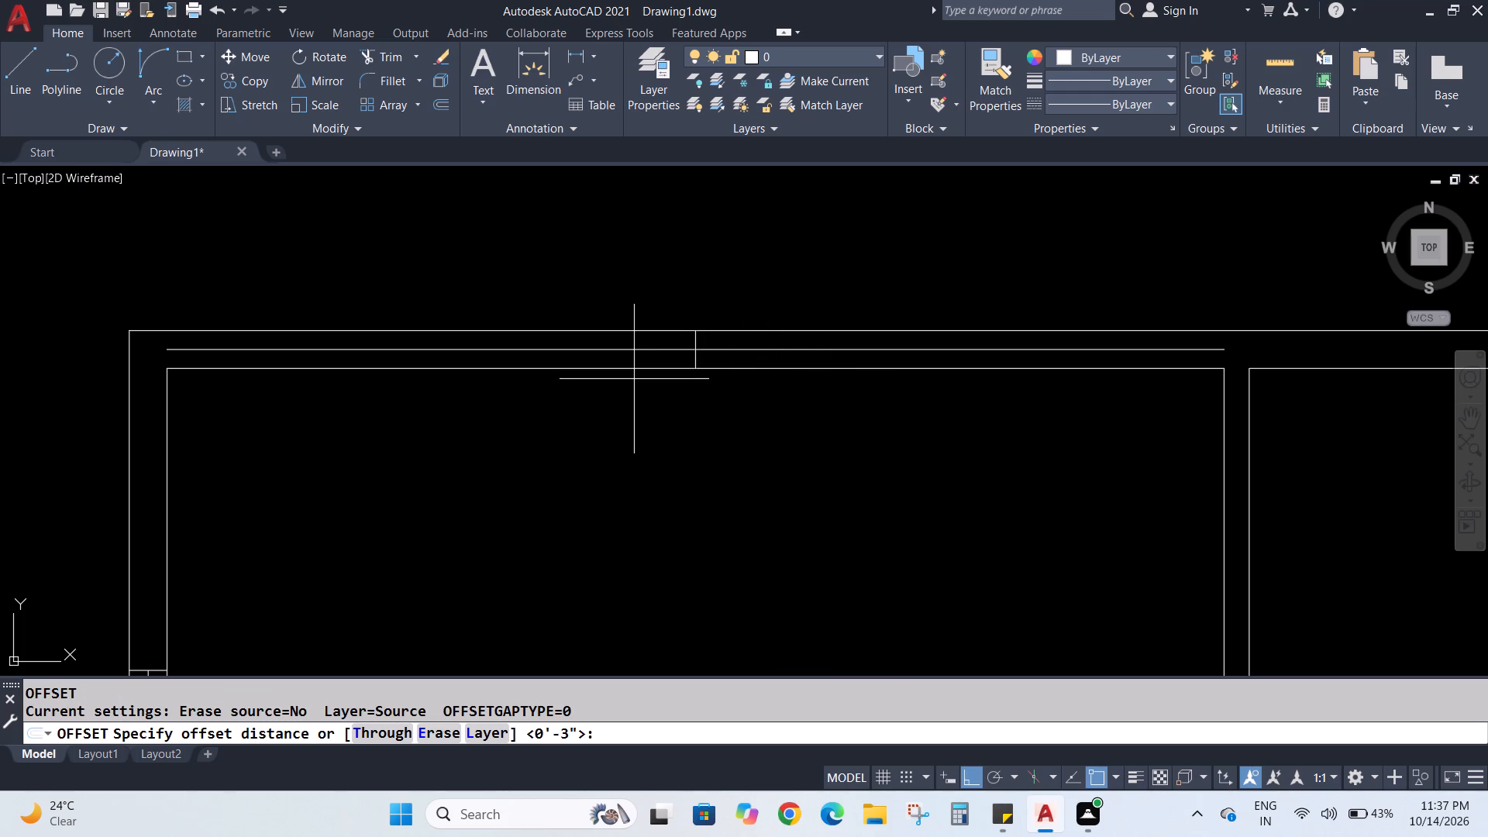
key("2")
key("apostrophe")
key("Return")
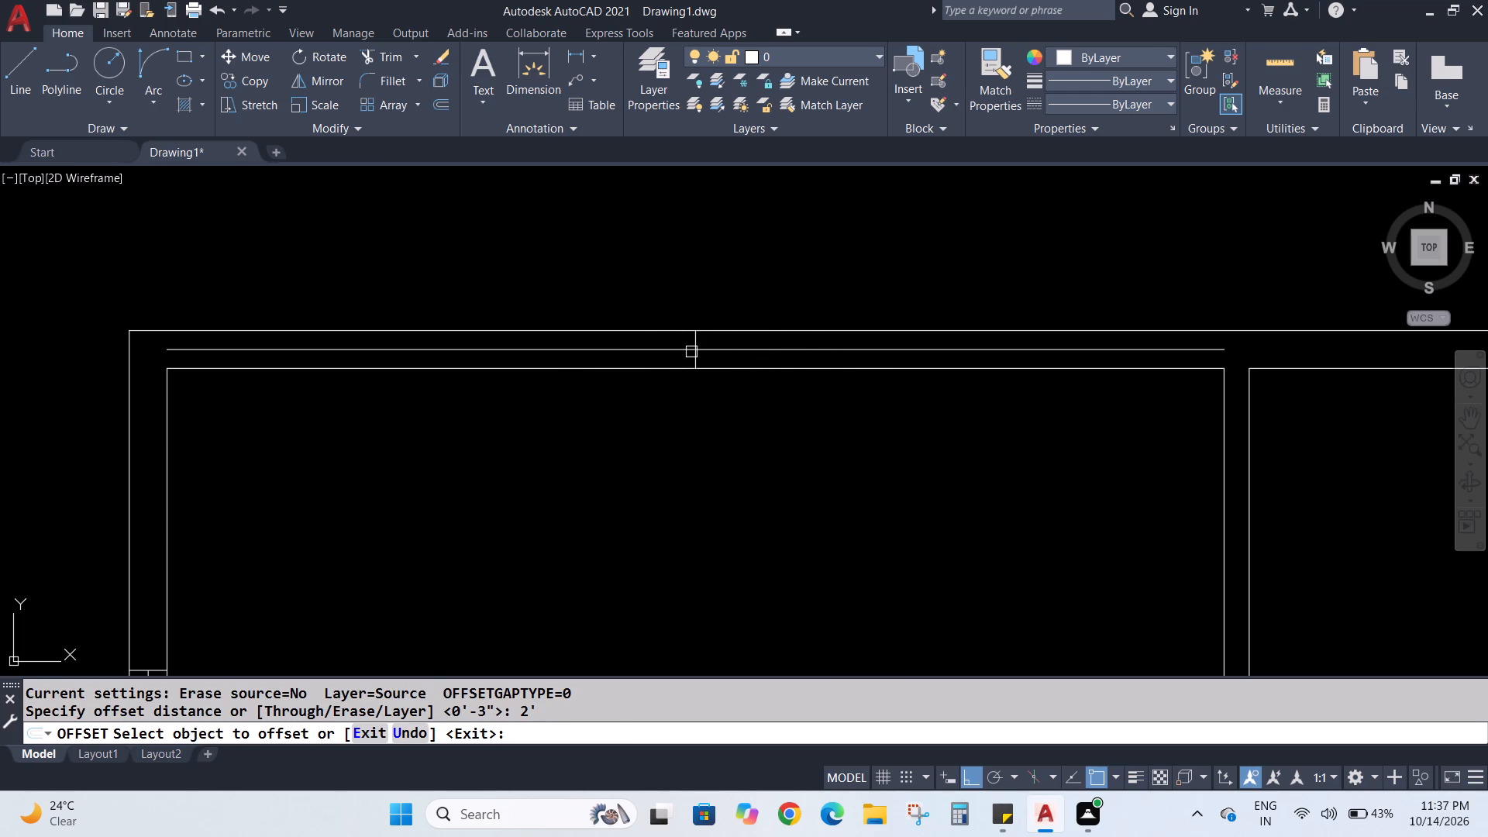
left_click(691, 352)
left_click(789, 363)
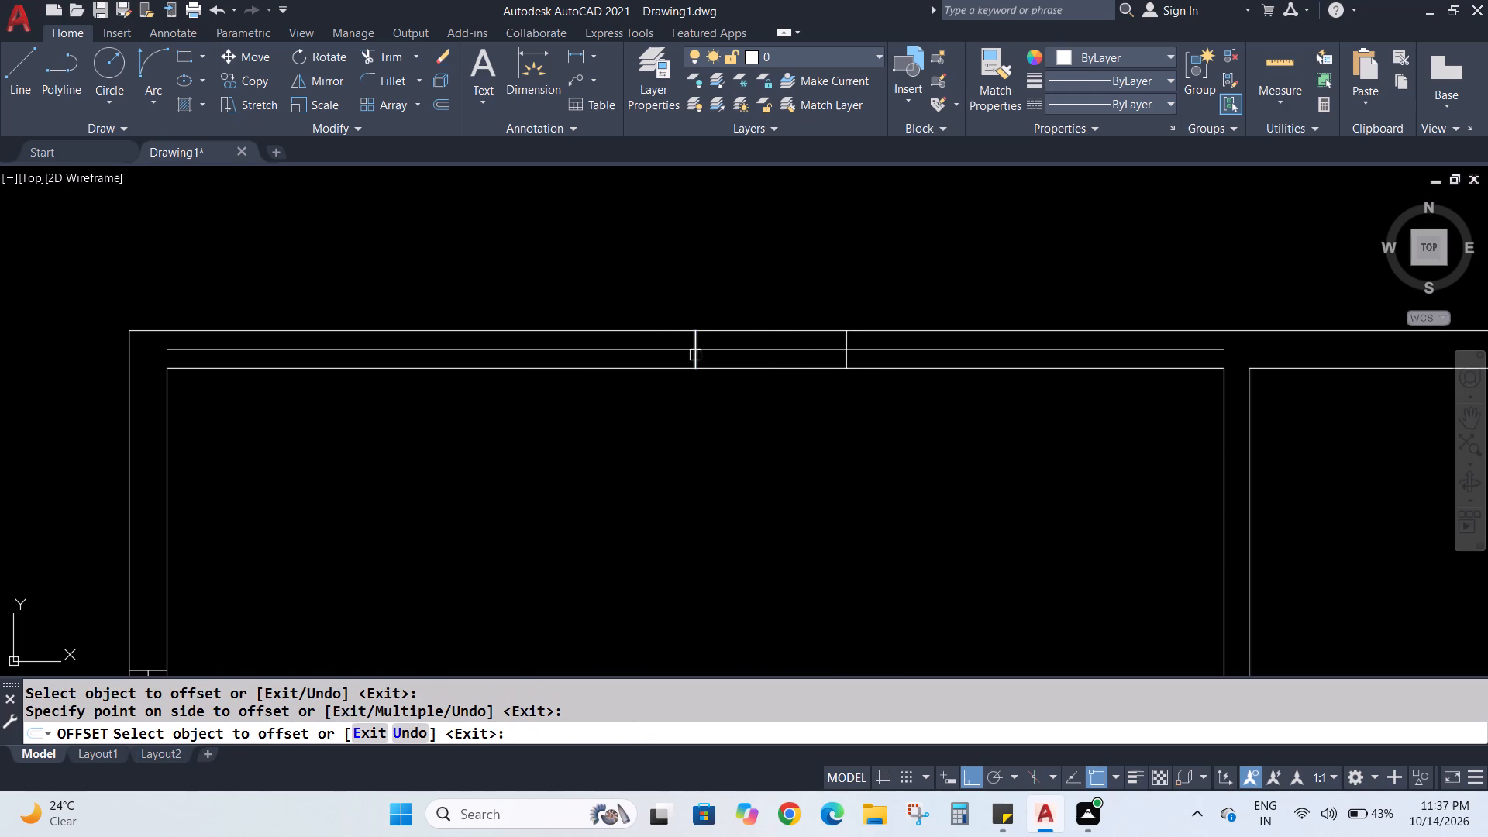
left_click(692, 360)
left_click(640, 362)
key("Escape")
key("Escape")
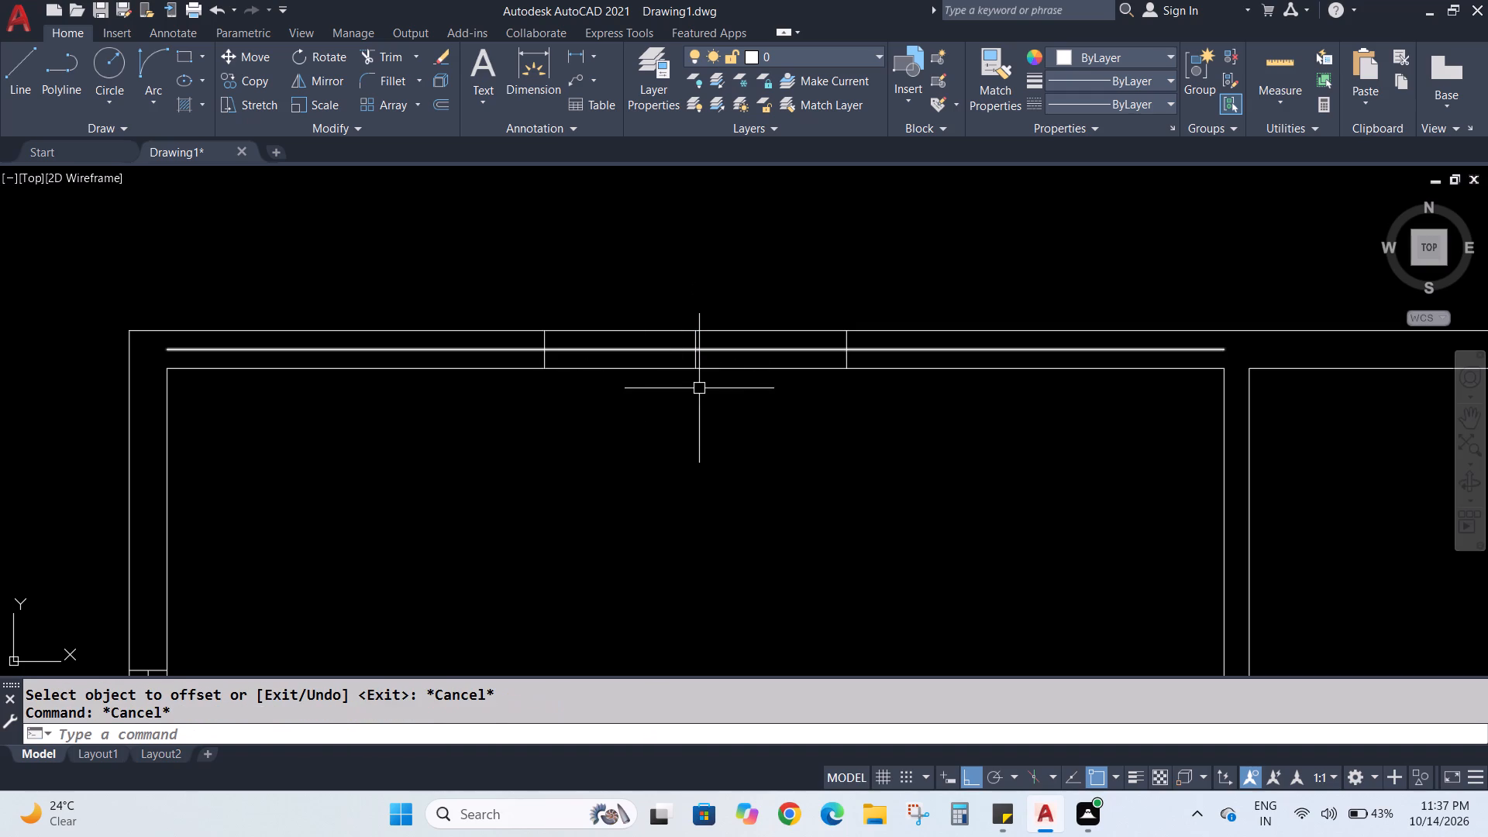
Trim the line inside the north wall's thickness outside the northwest bedroom's 4' window, and remove the window's midpoint line.
type("TR")
key("Return")
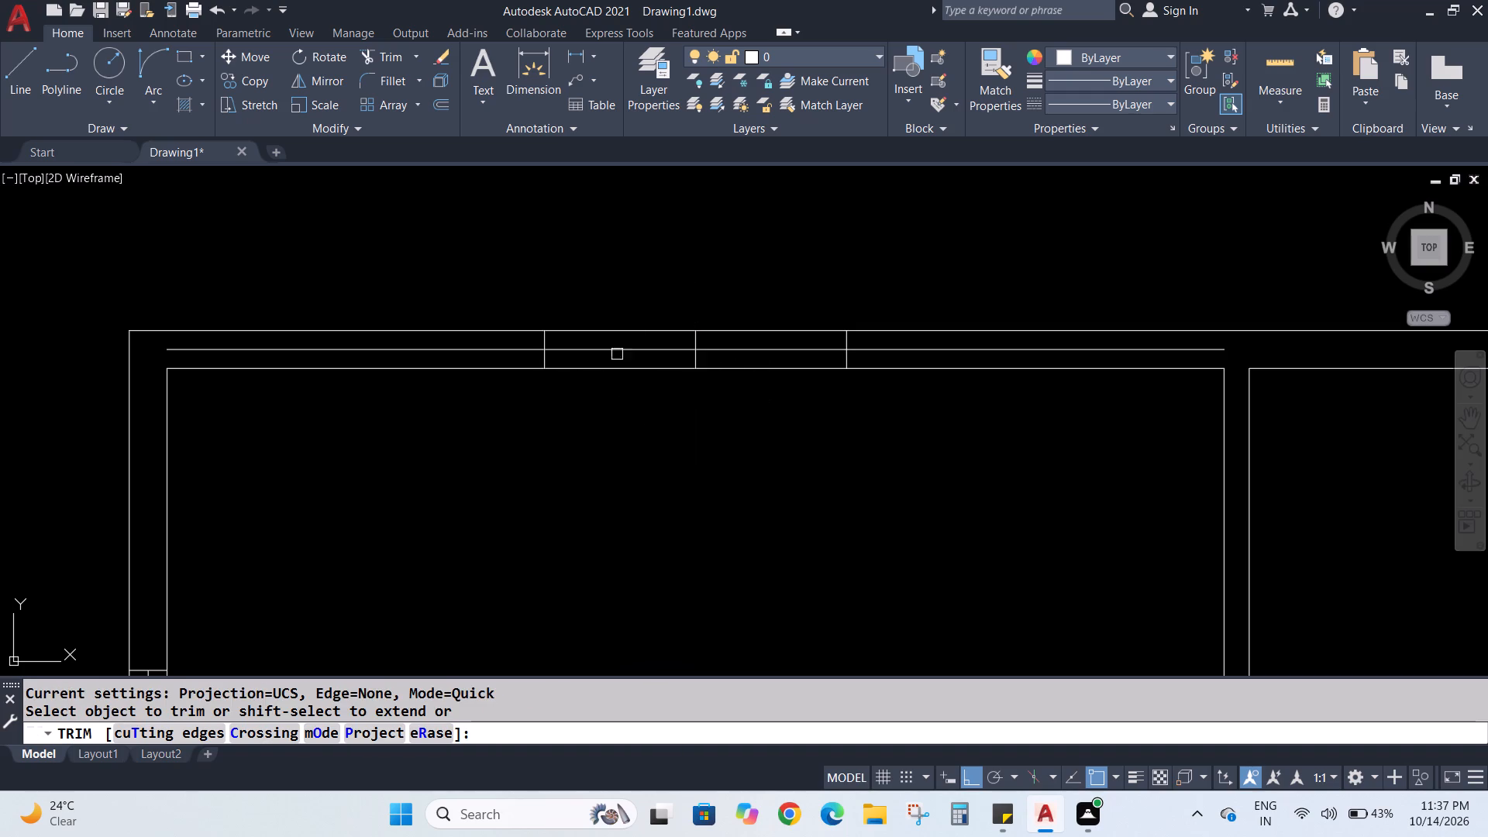
left_click(486, 352)
left_click(887, 349)
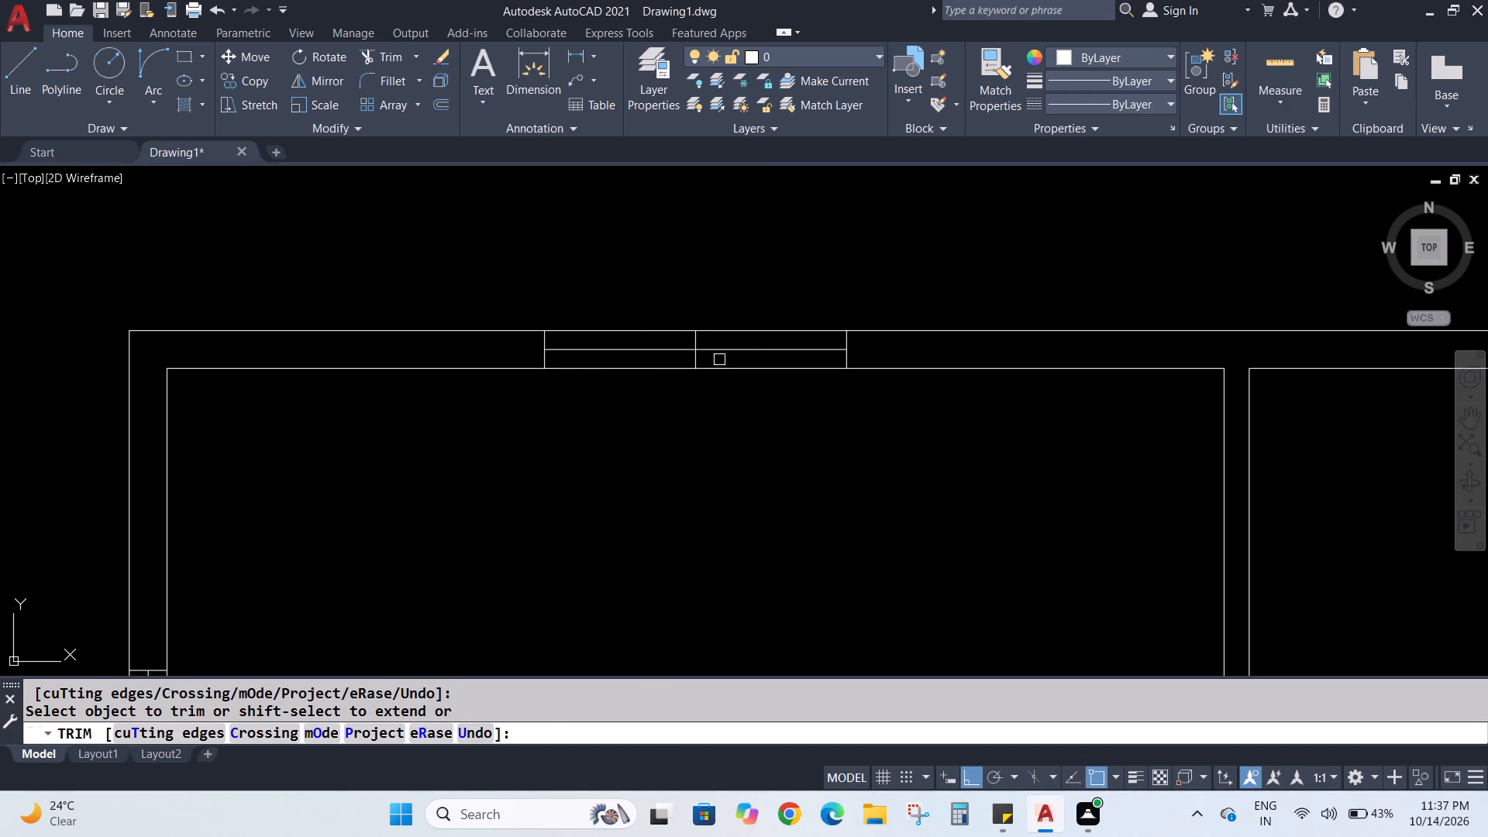
left_click(697, 357)
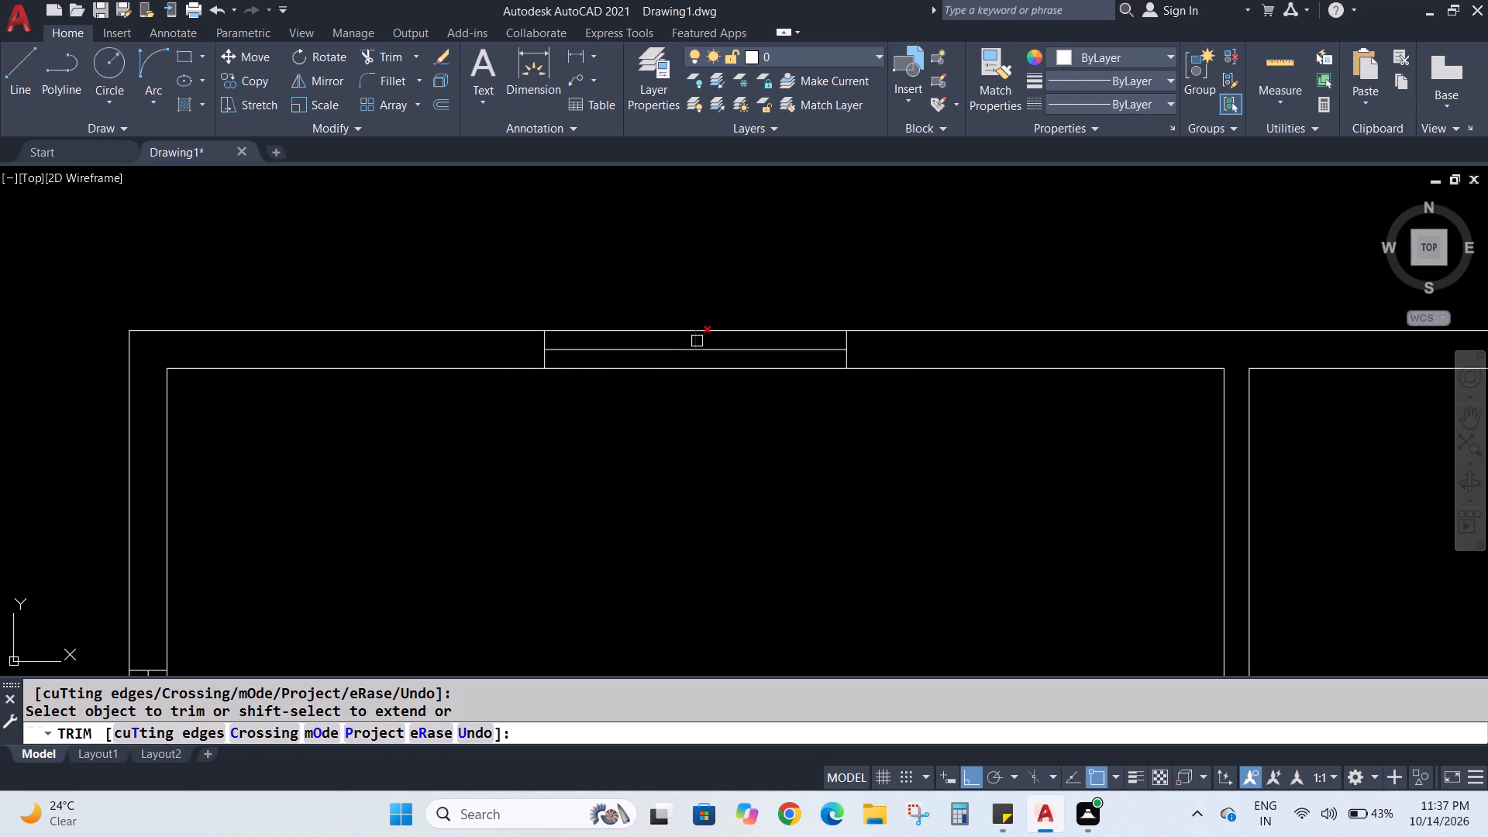
left_click(697, 341)
scroll(935, 425, "down", 1)
key("Escape")
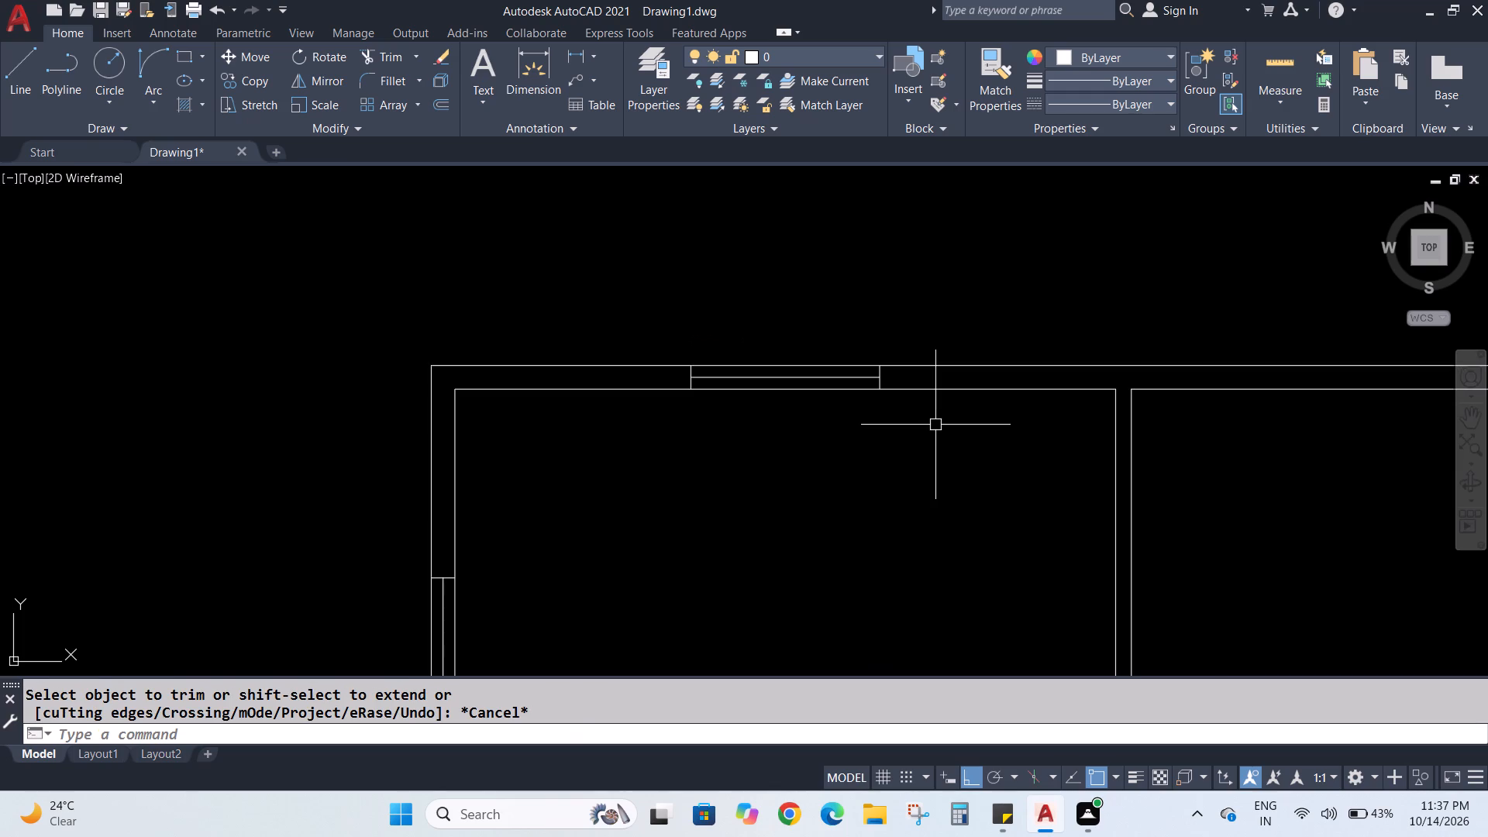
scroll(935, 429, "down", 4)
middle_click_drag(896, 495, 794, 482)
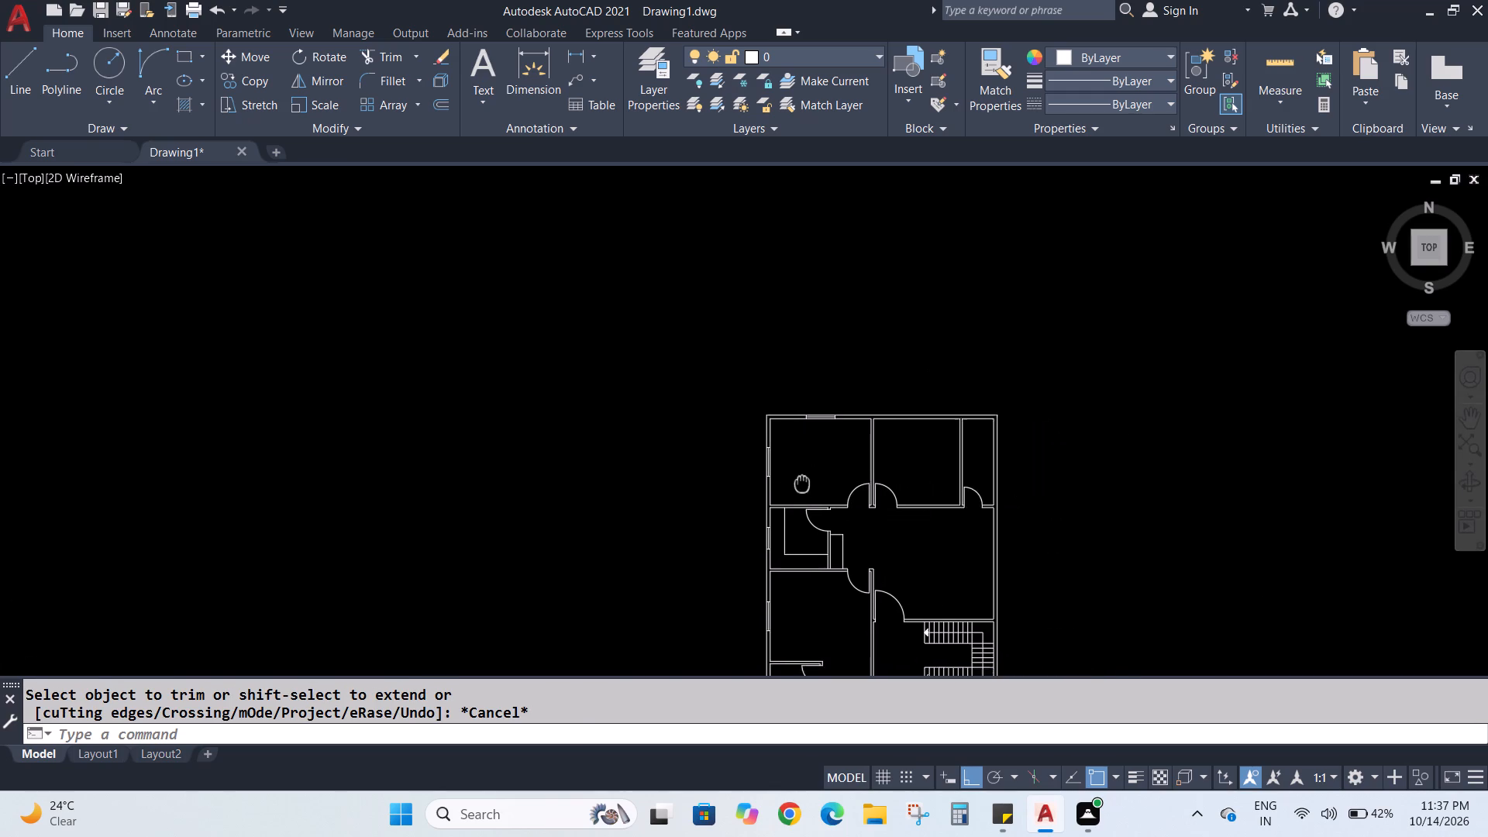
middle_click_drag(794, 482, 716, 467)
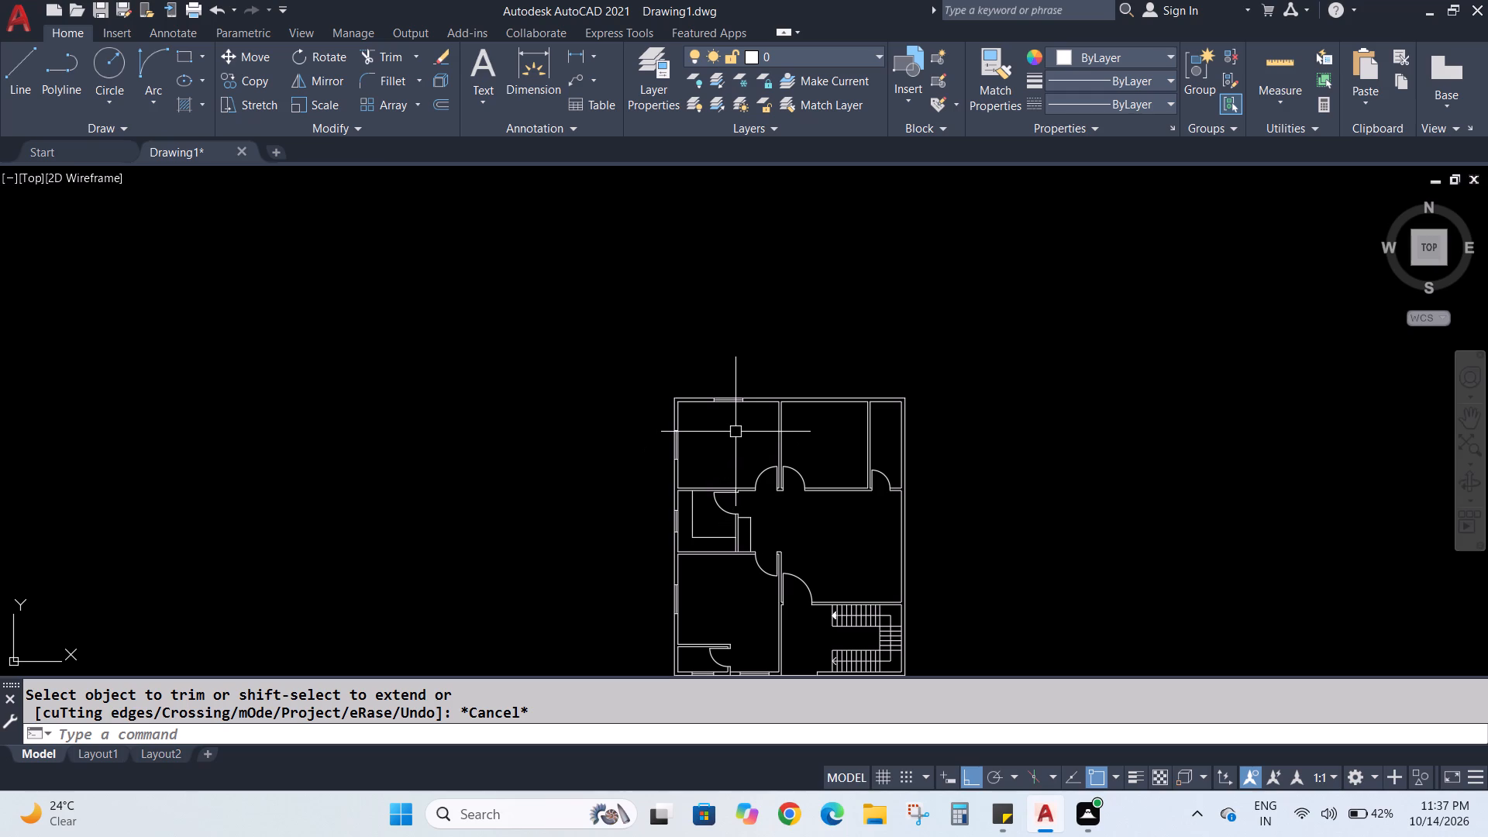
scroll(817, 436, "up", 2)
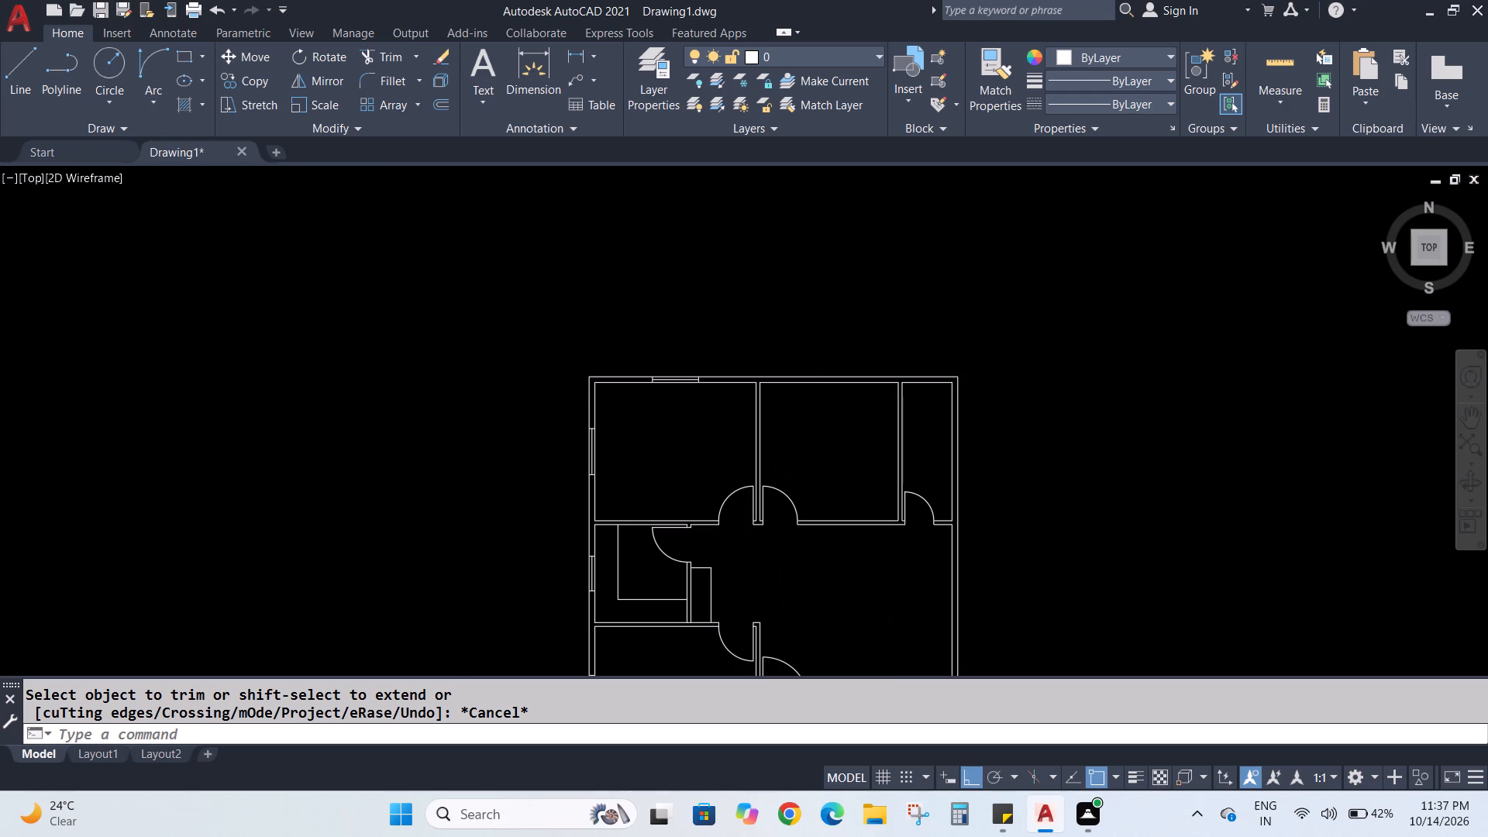
Offset the inner face of the north exterior wall by 3" into the wall, in the middle north bedroom.
middle_click_drag(845, 448, 601, 418)
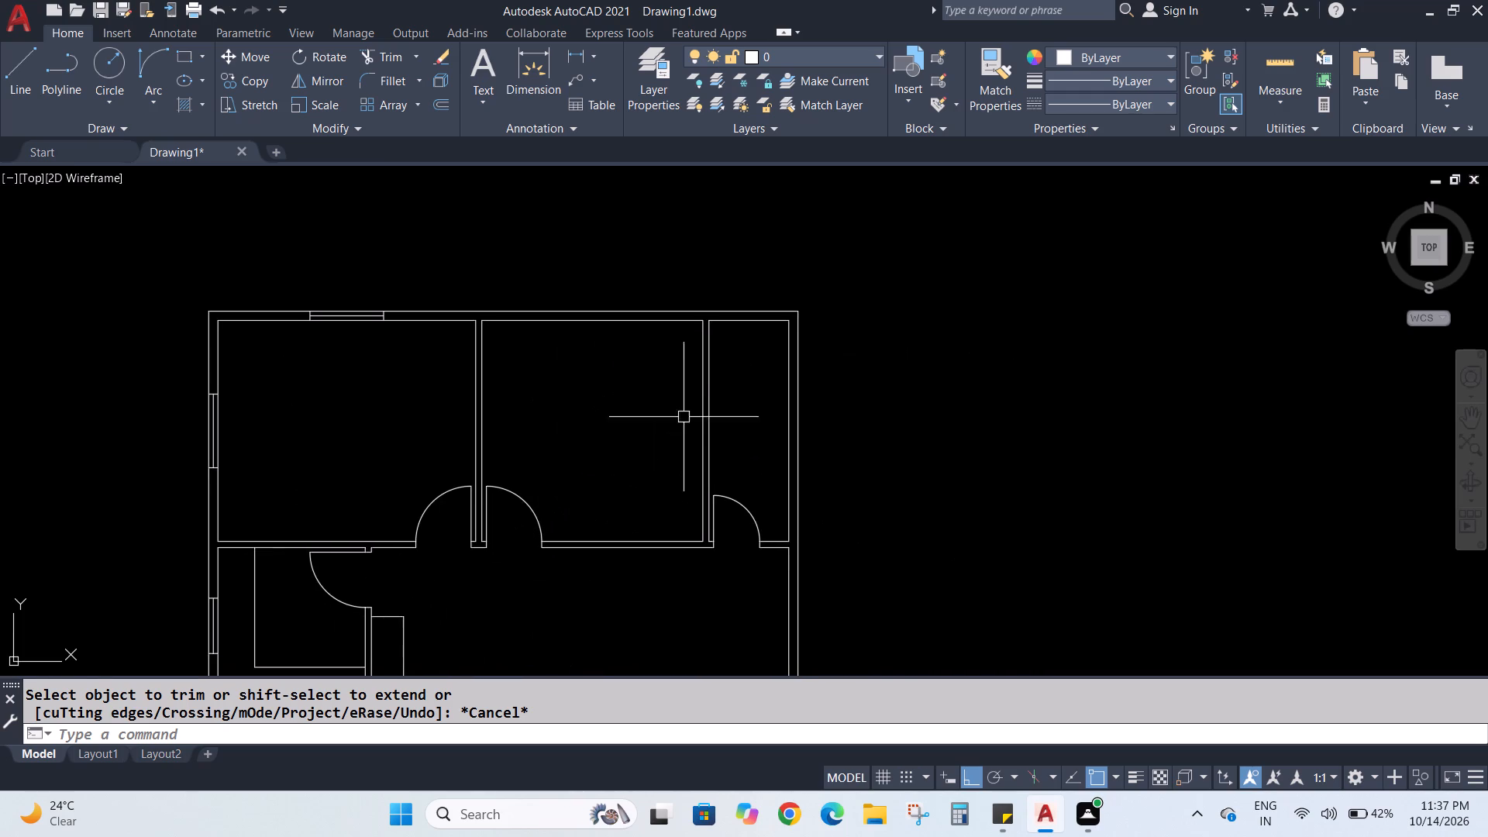
scroll(684, 434, "up", 1)
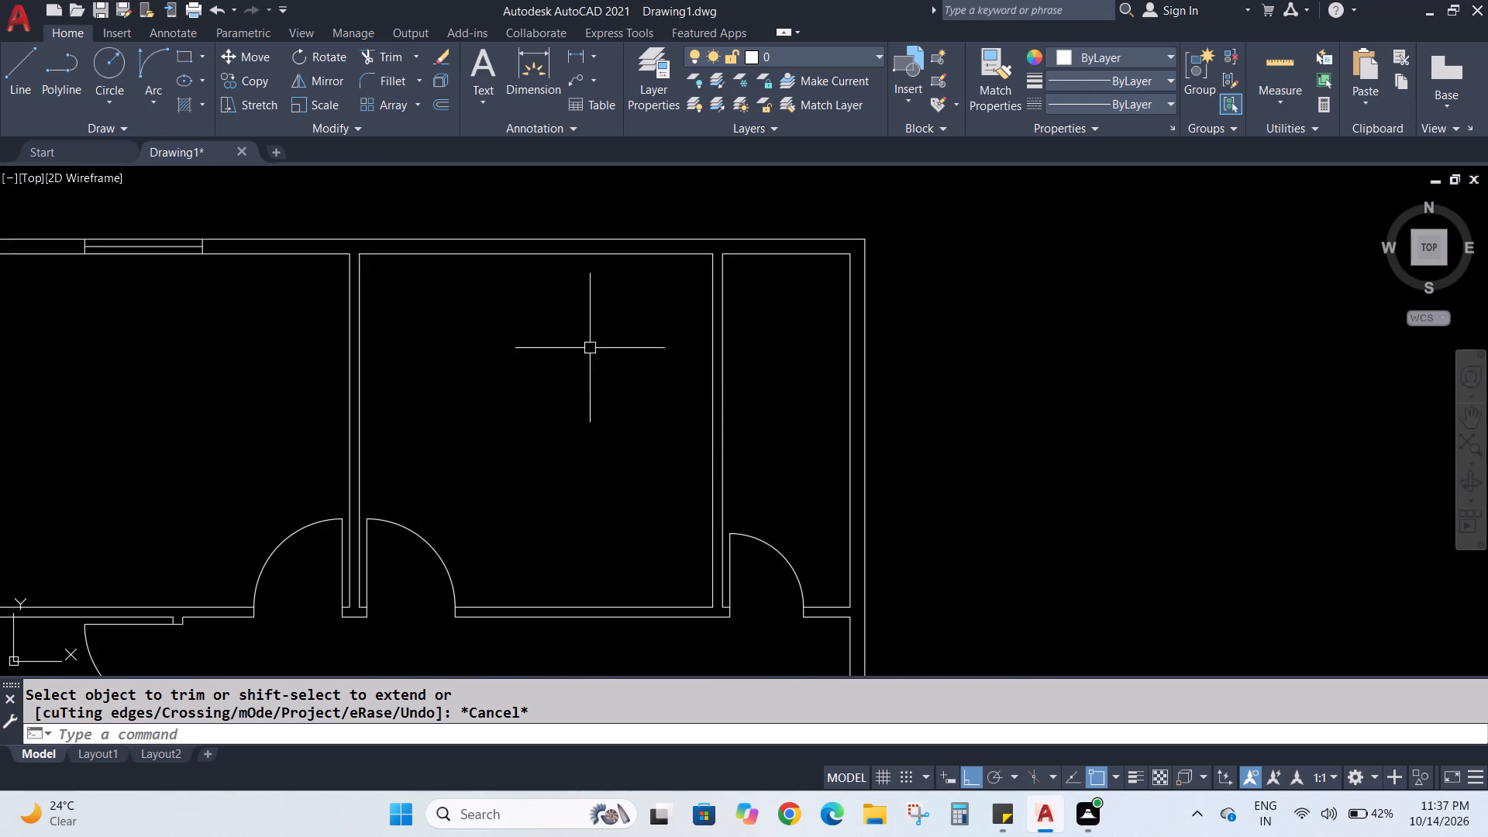
scroll(573, 344, "up", 1)
middle_click_drag(574, 358, 852, 508)
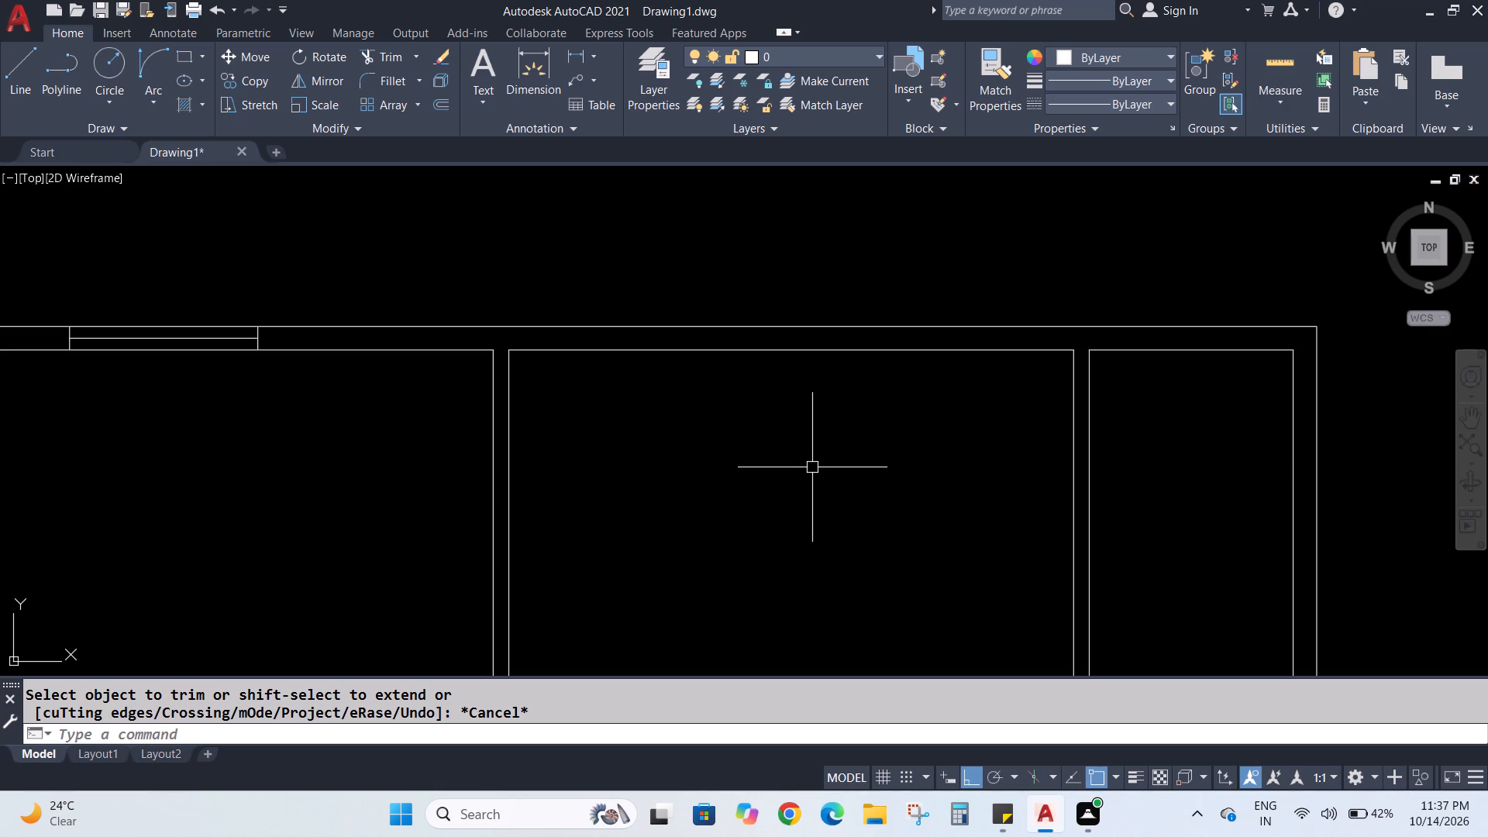
scroll(825, 431, "up", 1)
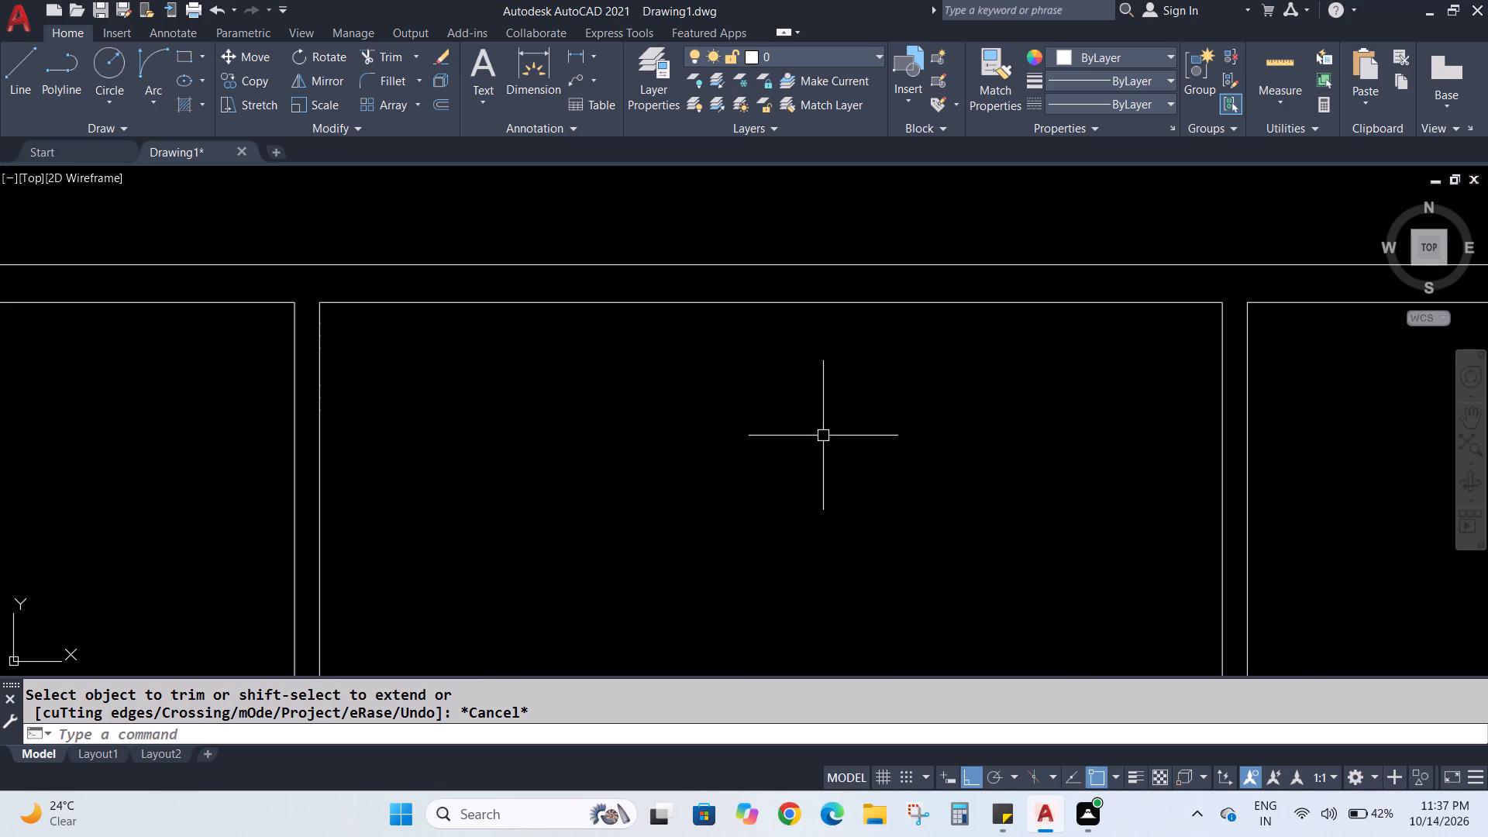
scroll(801, 453, "down", 1)
key("Escape")
key("Escape")
key("o")
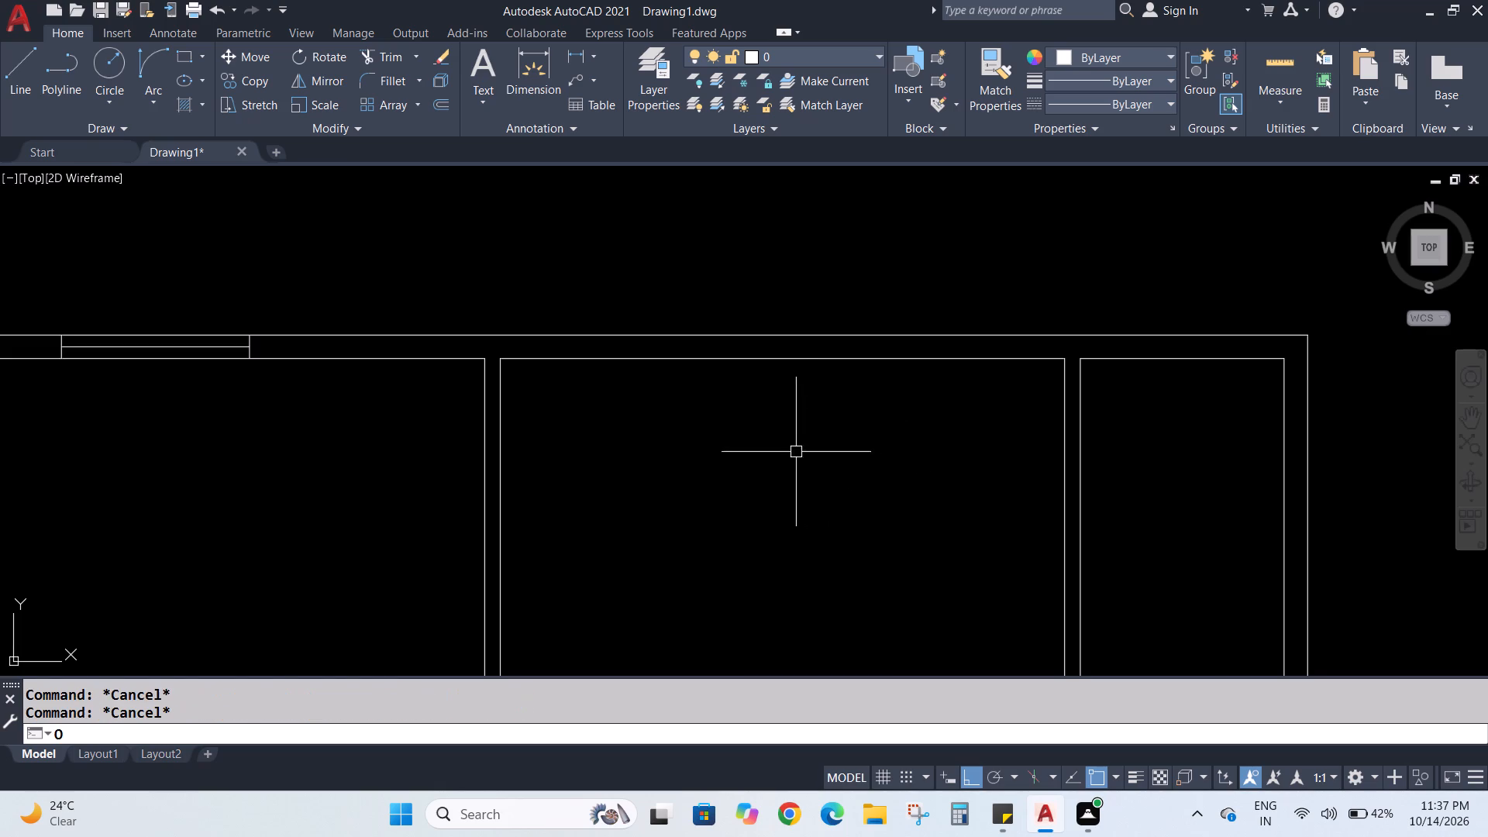
key("Return")
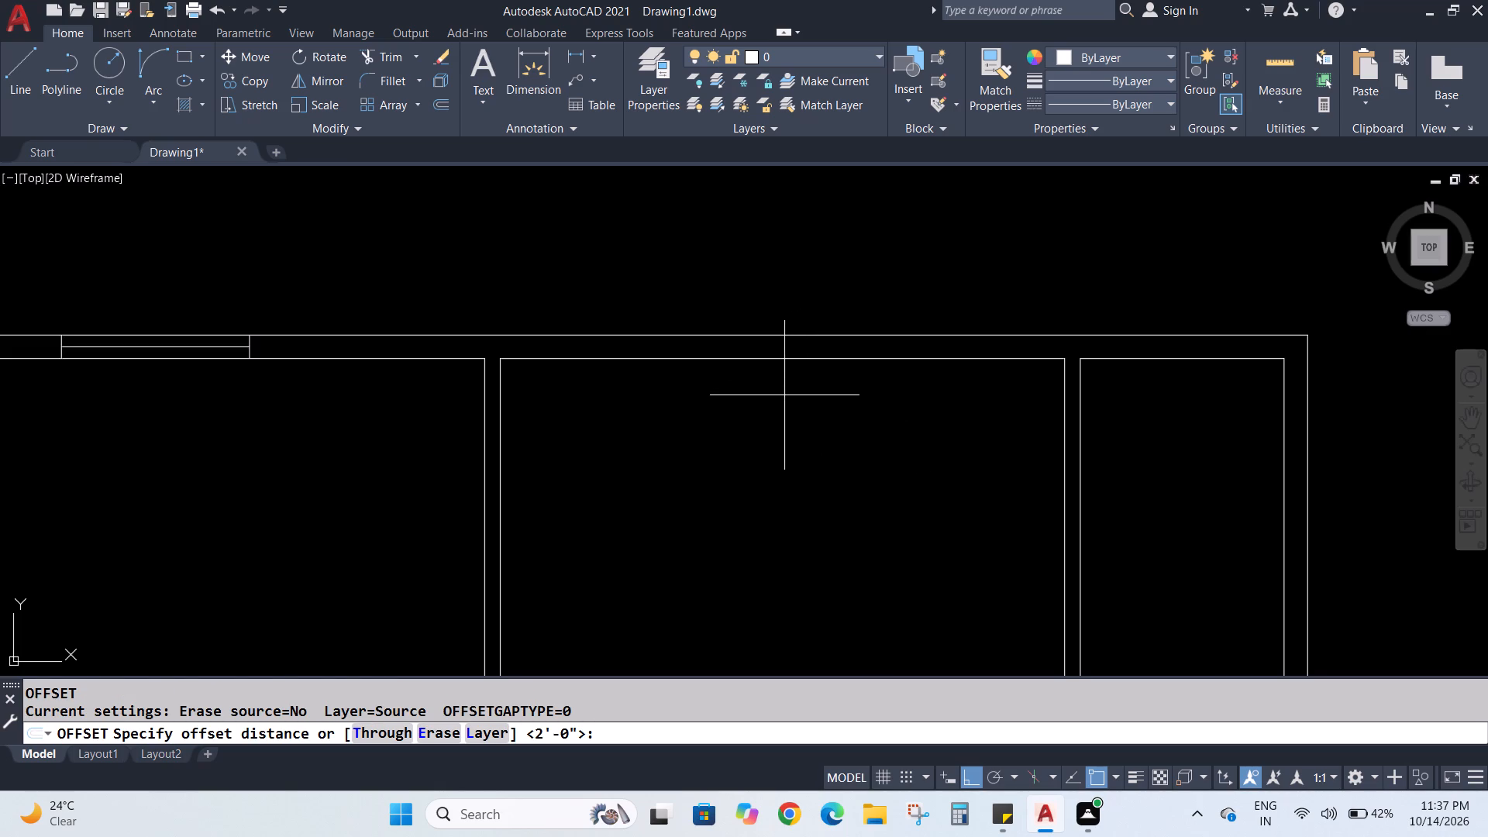
key("3")
key("shift+quotedbl")
key("Return")
left_click(770, 363)
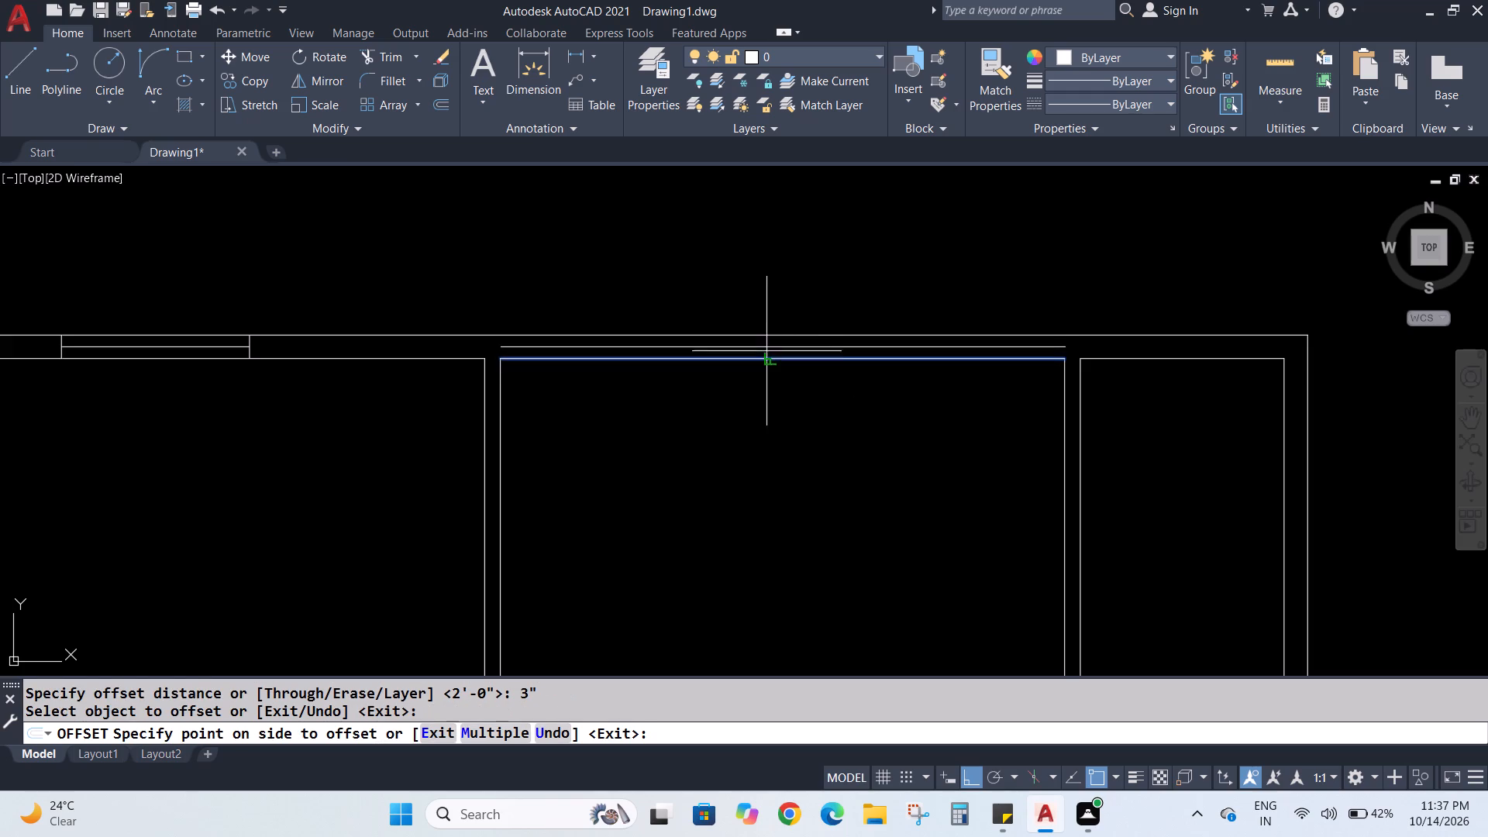
left_click(766, 347)
key("Escape")
key("Escape")
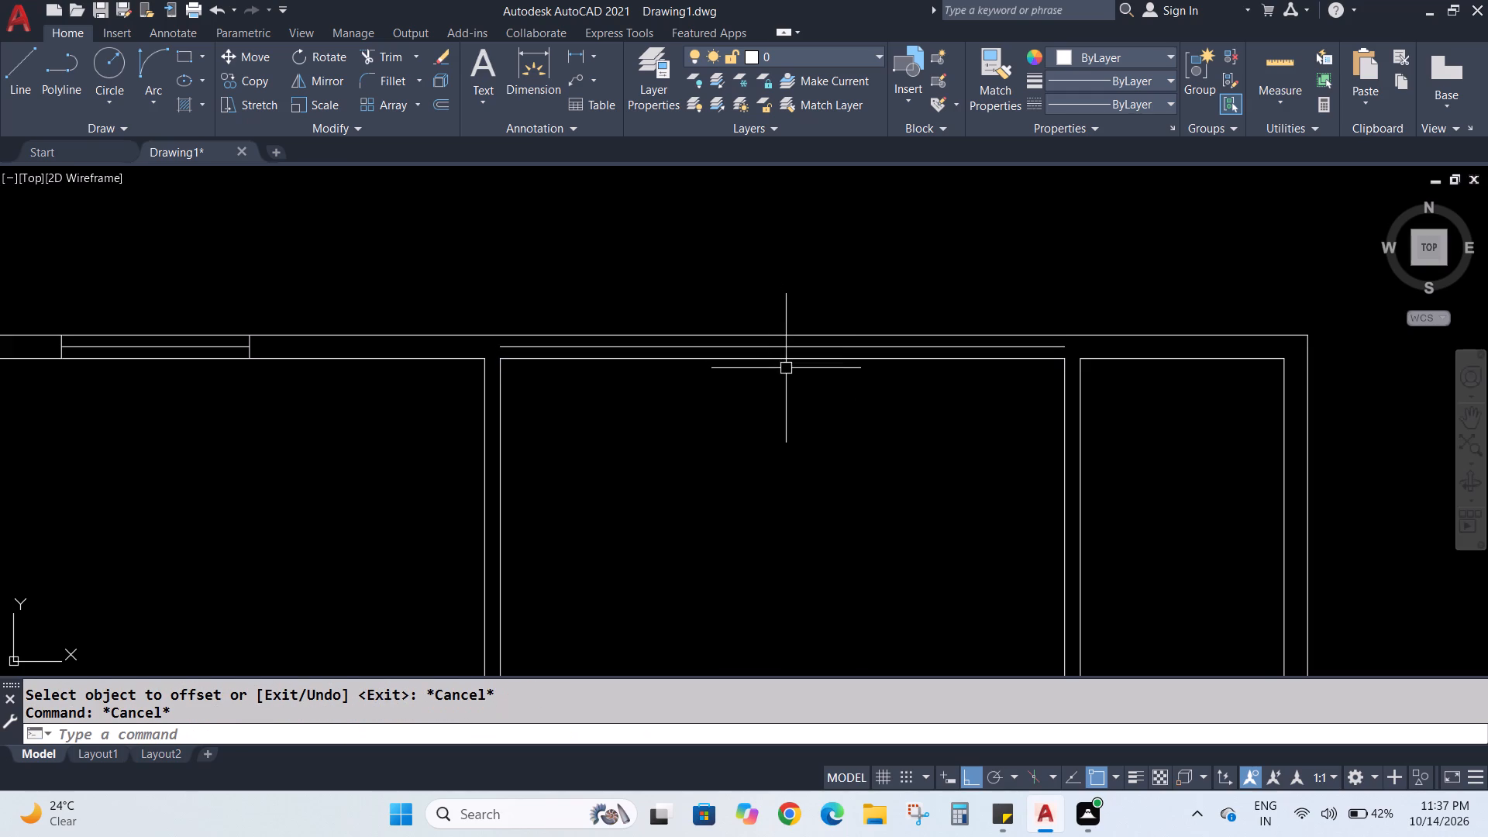
Draw a short line across the north exterior wall at the midpoint of the middle north bedroom's inner wall face.
middle_click_drag(785, 377, 776, 446)
scroll(776, 446, "up", 1)
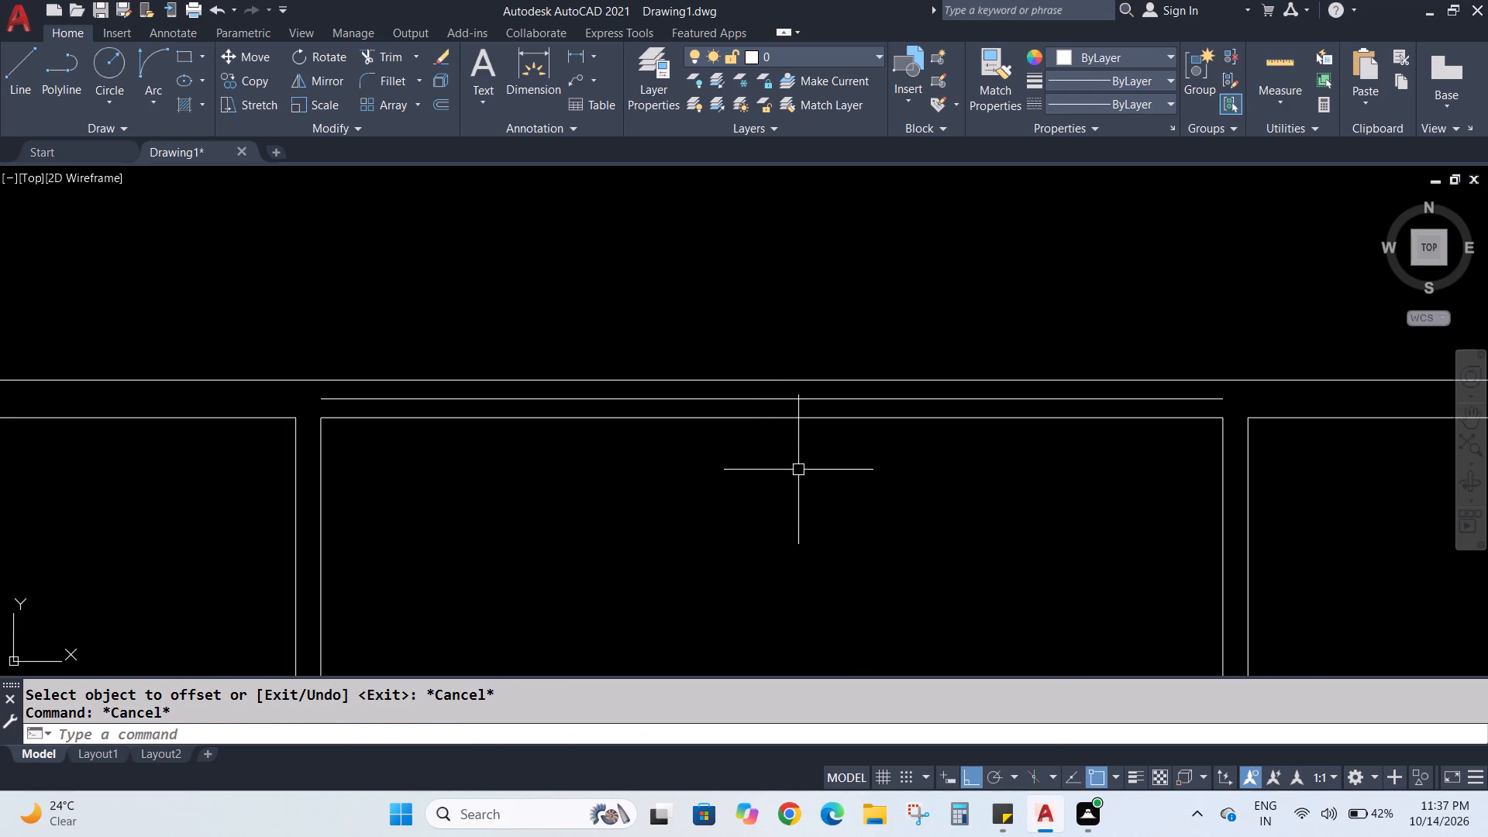
key("l")
key("Return")
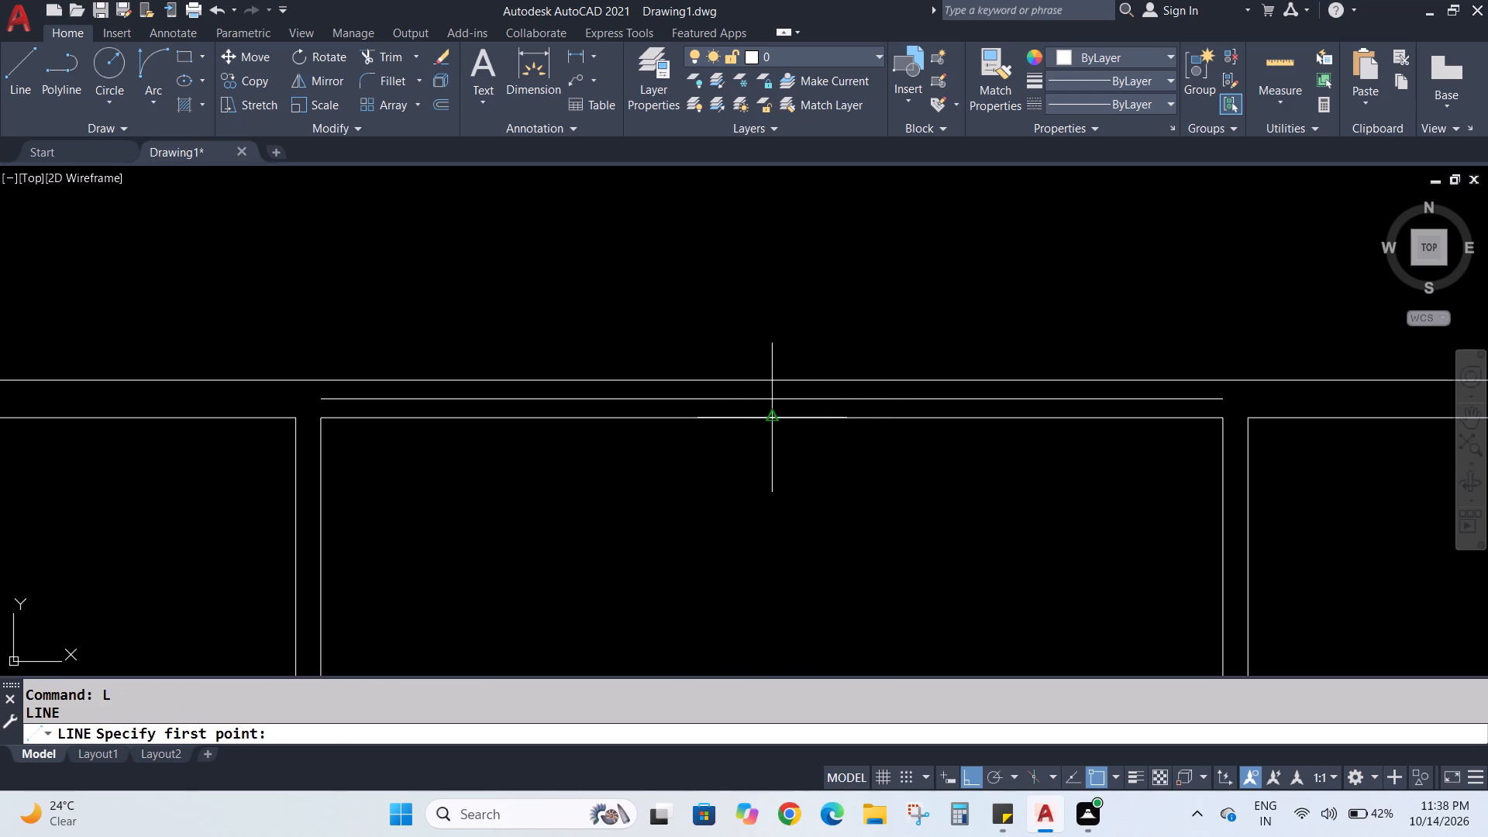
left_click(776, 418)
left_click(773, 384)
key("Escape")
key("Escape")
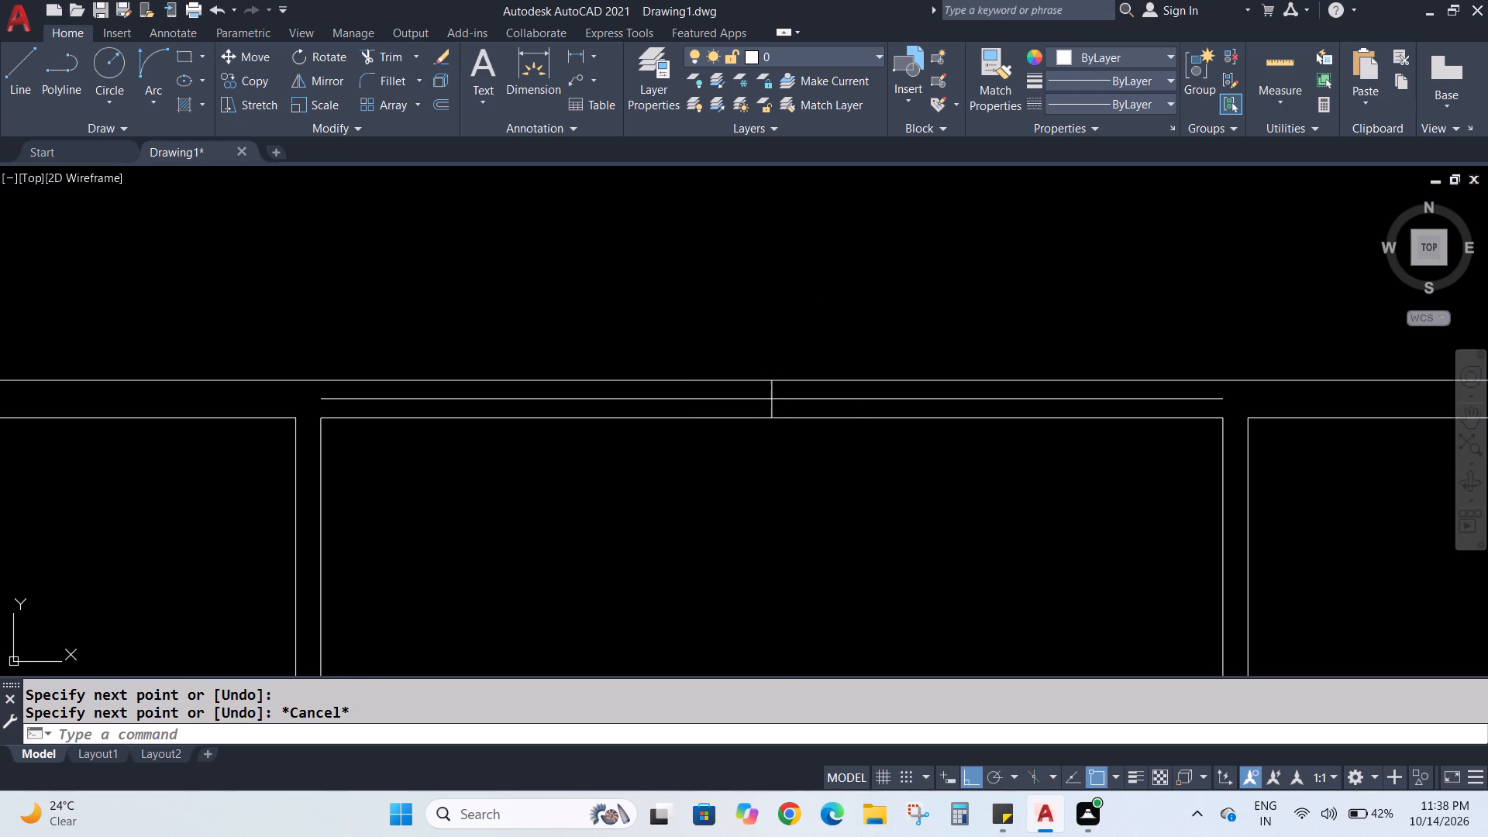
Offset the midpoint line in the middle north bedroom's wall by 2' to the east and west as window edges.
key("o")
key("Return")
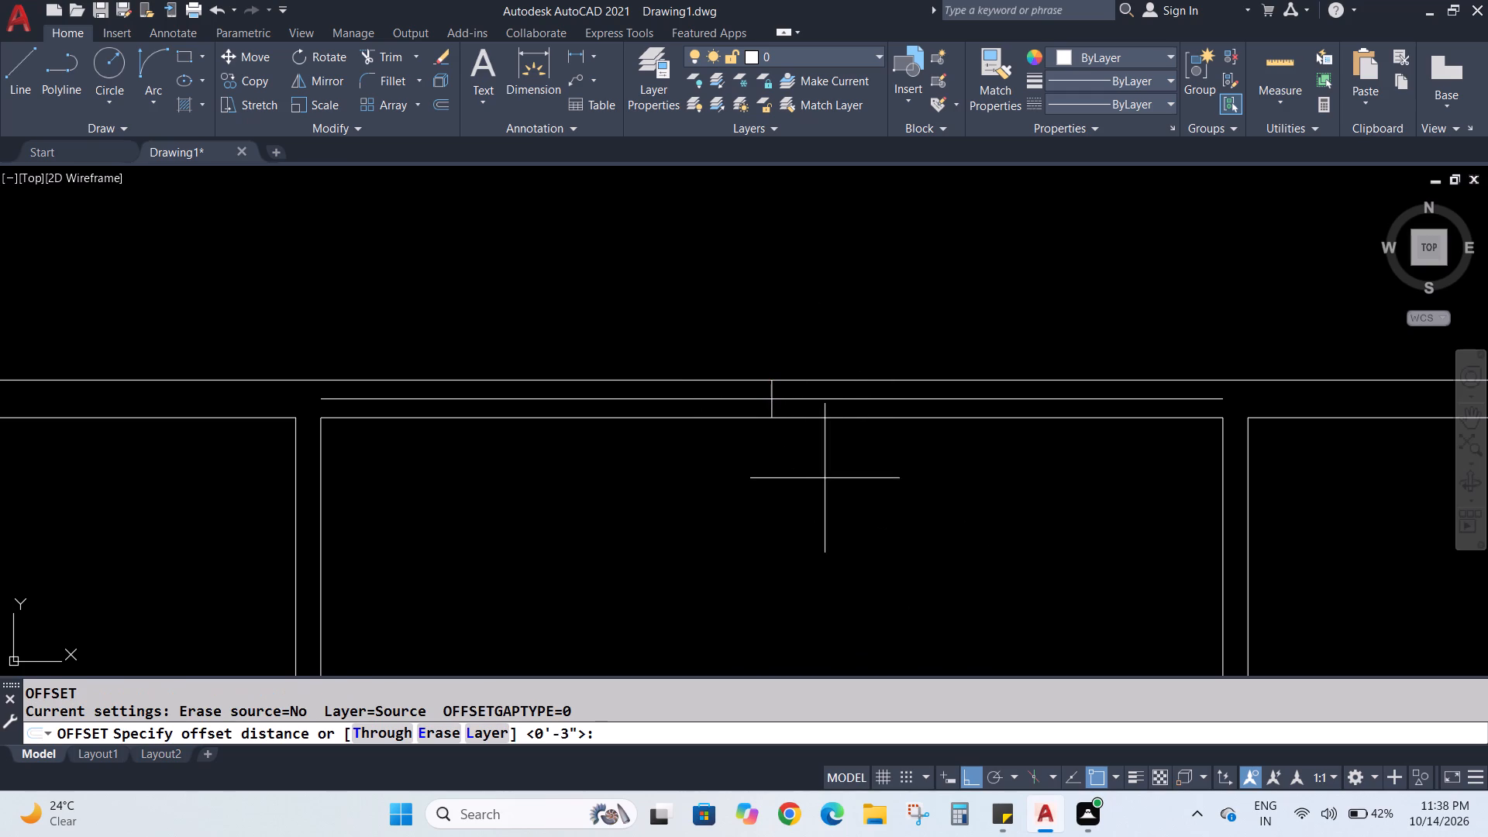
type("2'")
key("Return")
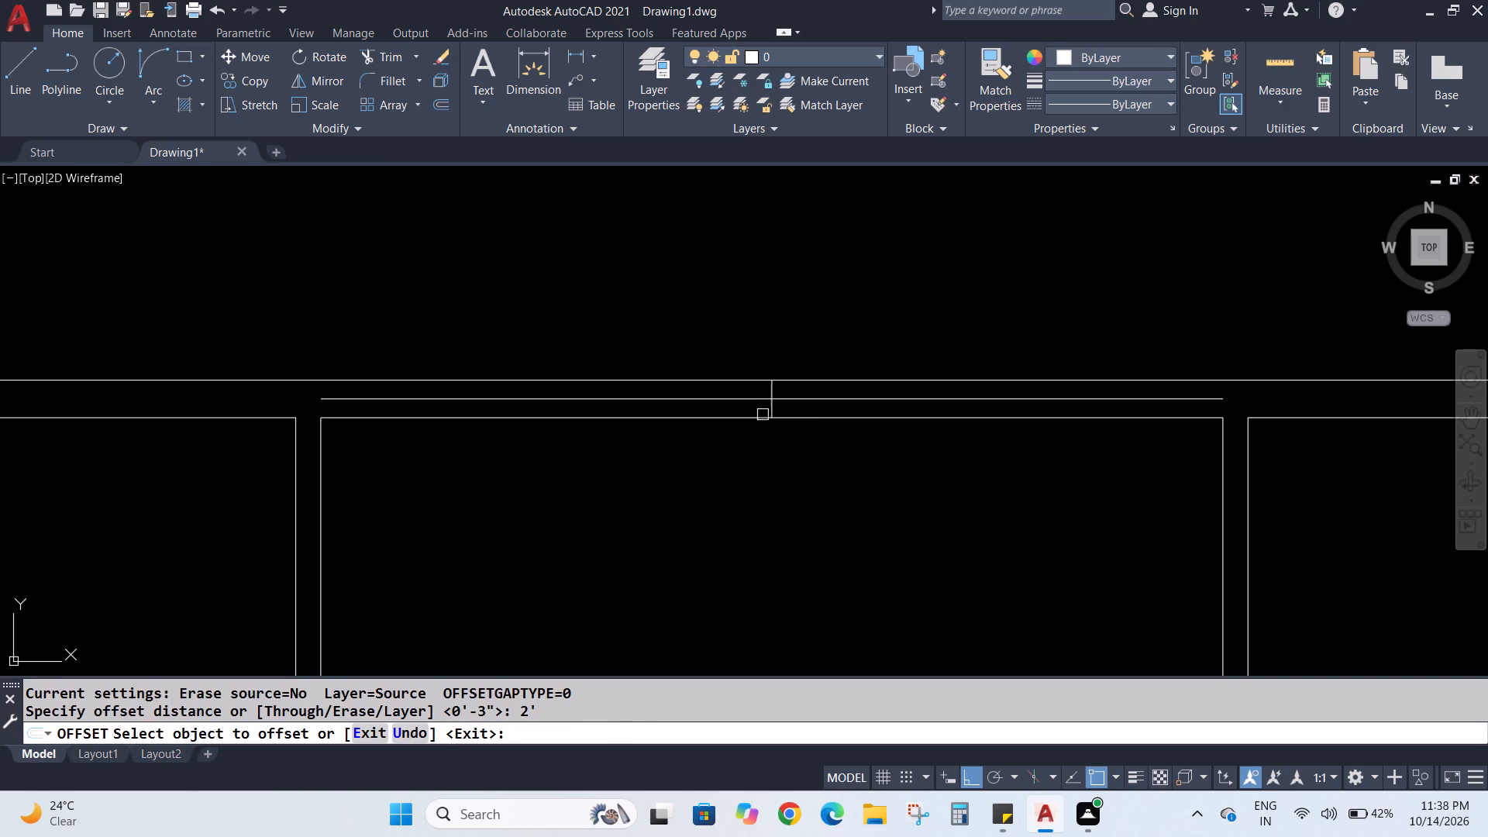
left_click(770, 400)
left_click(820, 401)
left_click(770, 401)
left_click(697, 405)
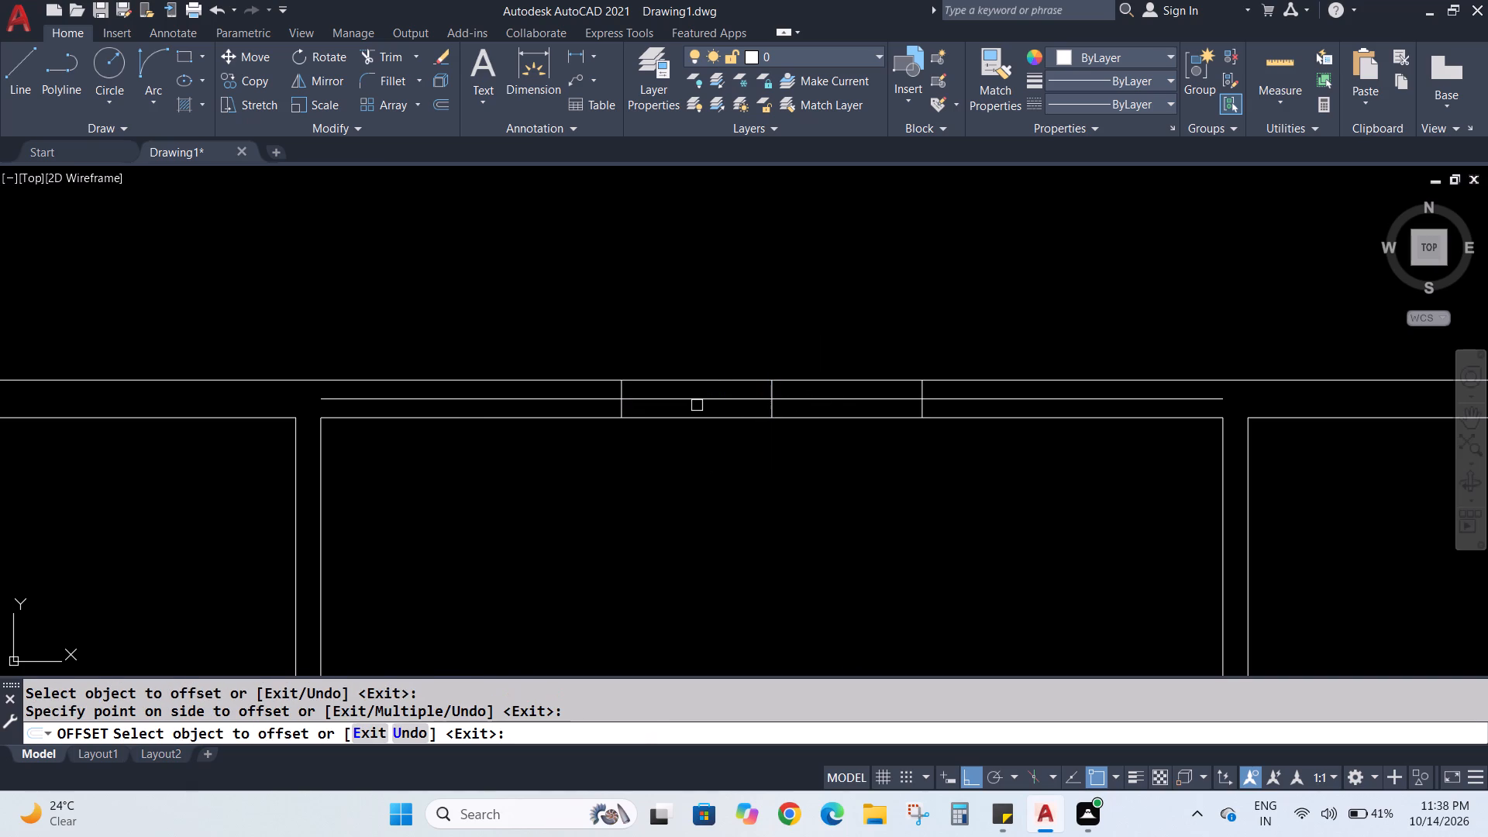
key("Escape")
key("Escape")
Trim the line inside the north wall's thickness outside the middle bedroom's 4' window, and remove the window's midpoint line.
type("TR")
key("Return")
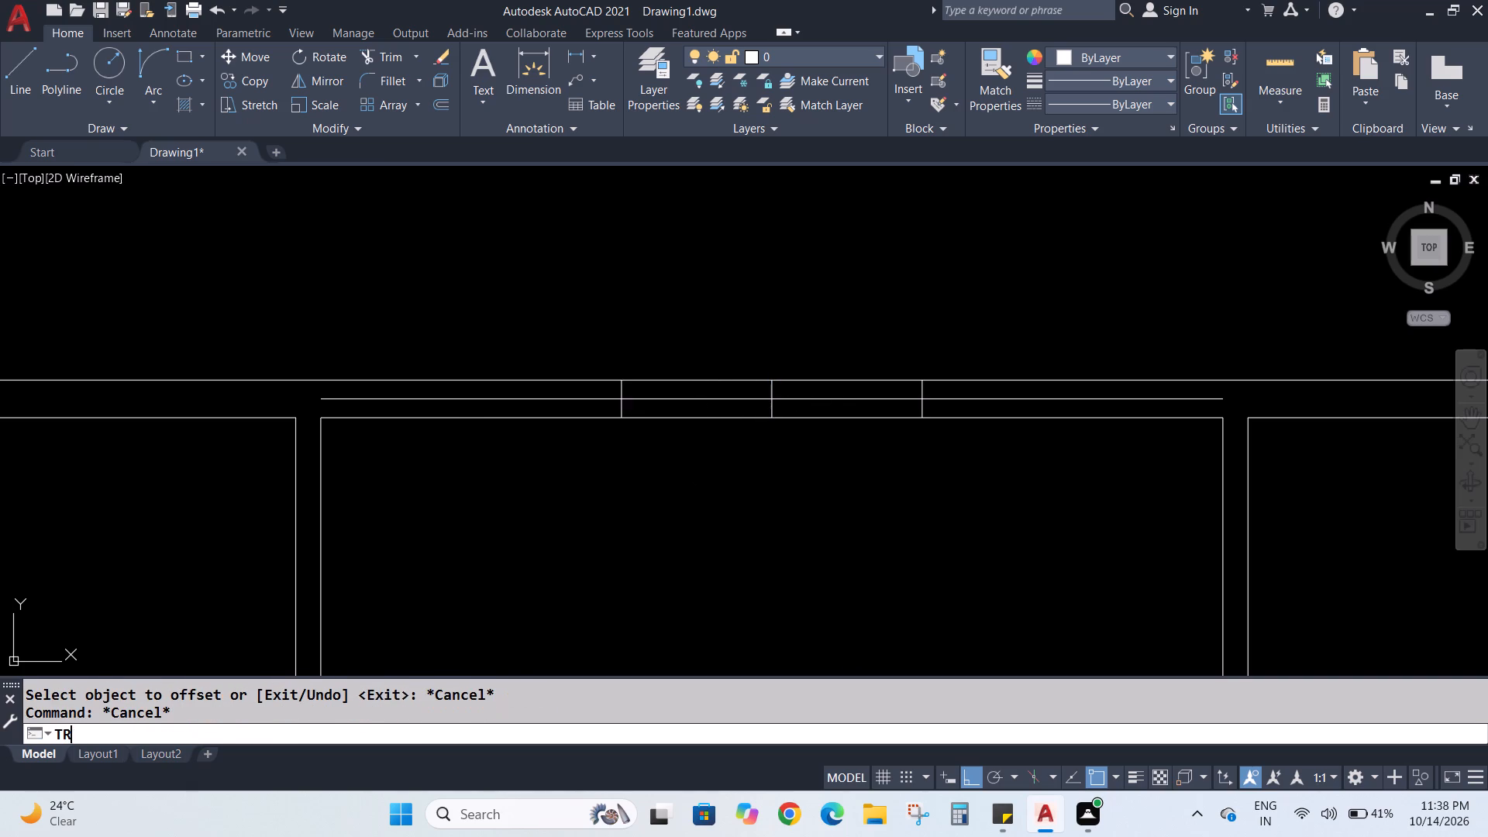
left_click(557, 399)
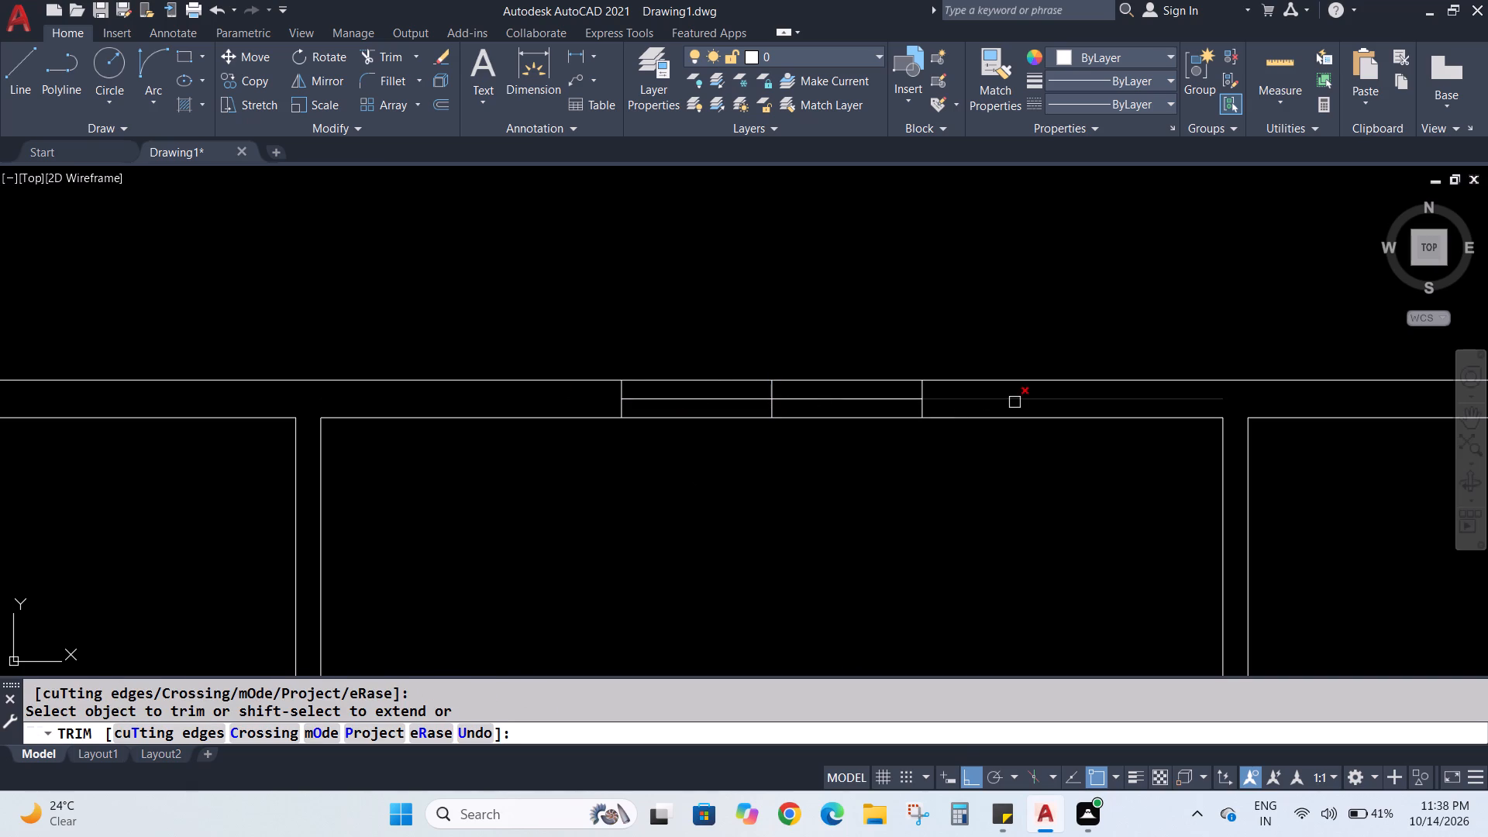
left_click(1014, 402)
left_click(769, 391)
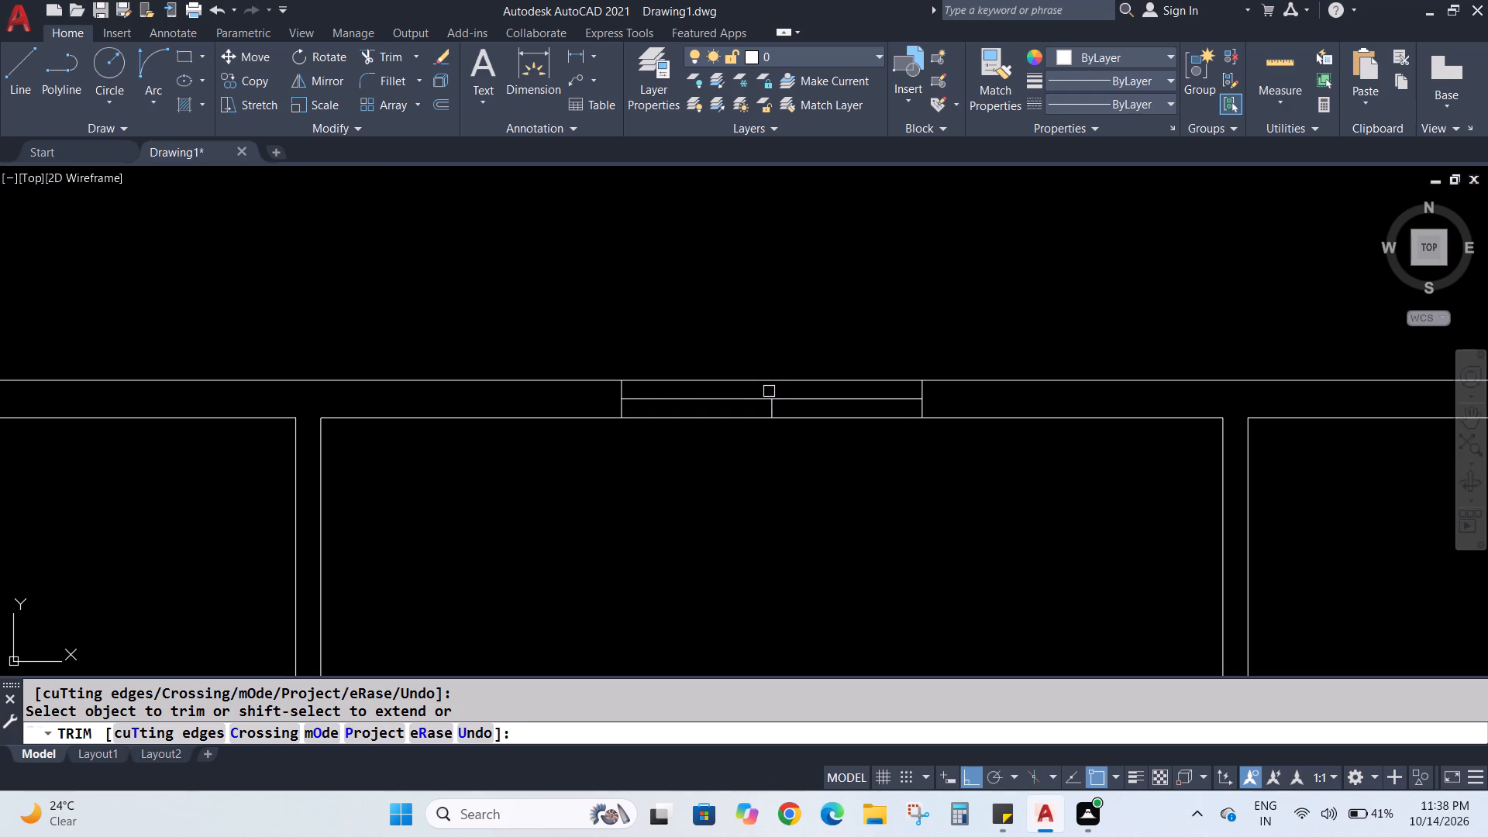
left_click(773, 411)
middle_click_drag(932, 542, 660, 494)
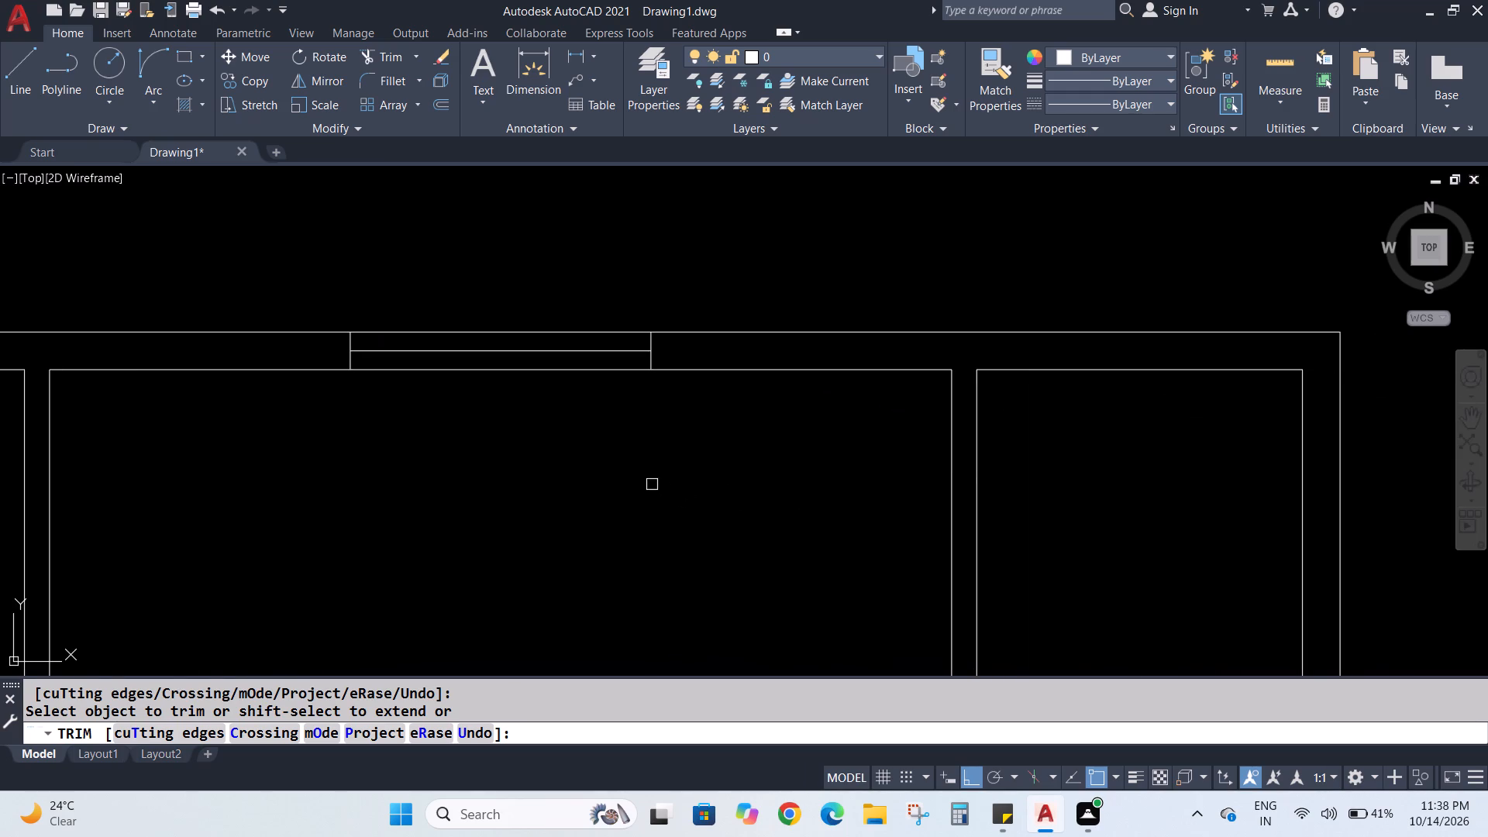
key("Escape")
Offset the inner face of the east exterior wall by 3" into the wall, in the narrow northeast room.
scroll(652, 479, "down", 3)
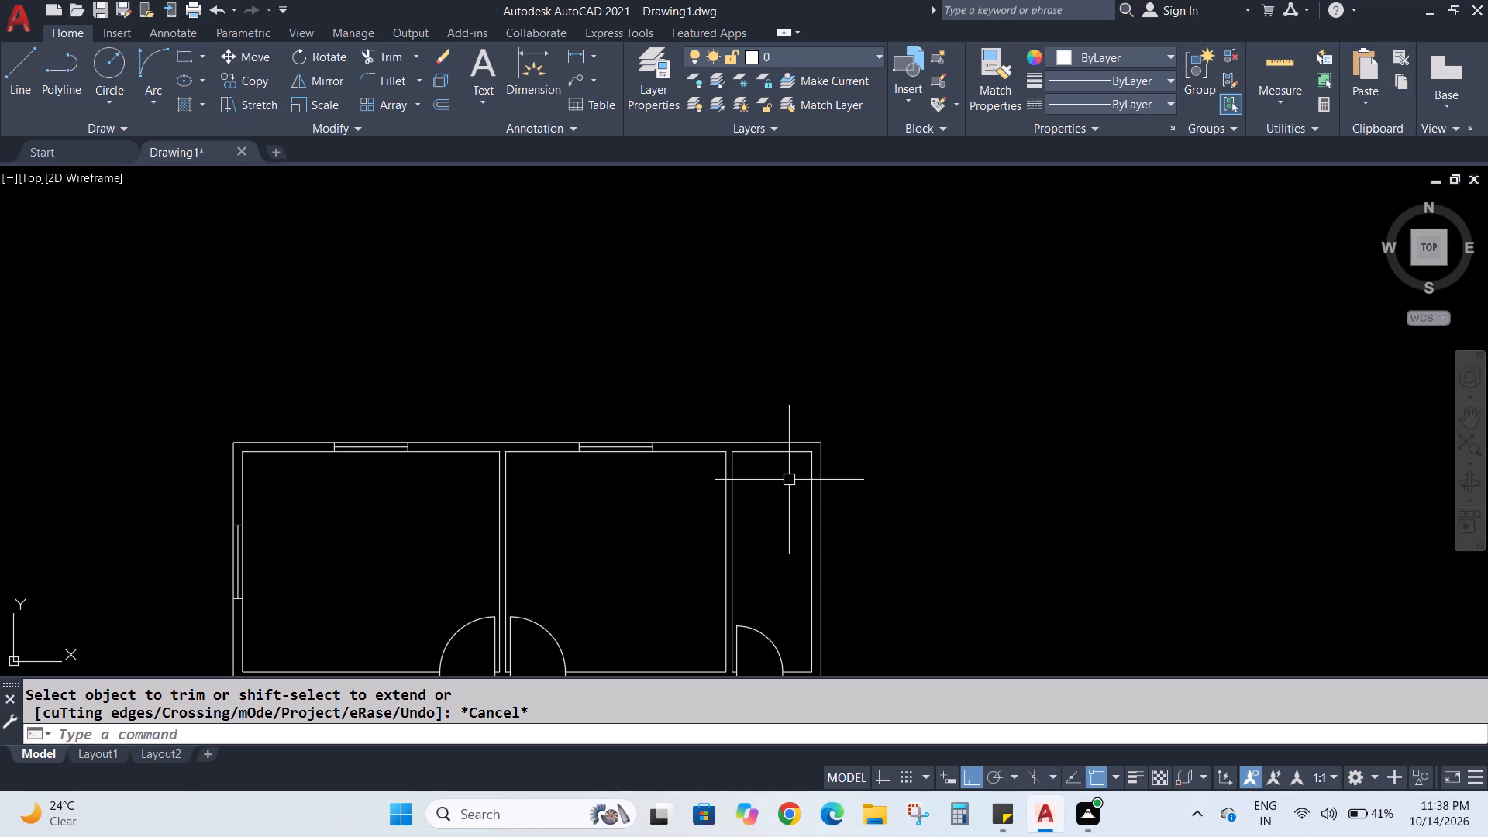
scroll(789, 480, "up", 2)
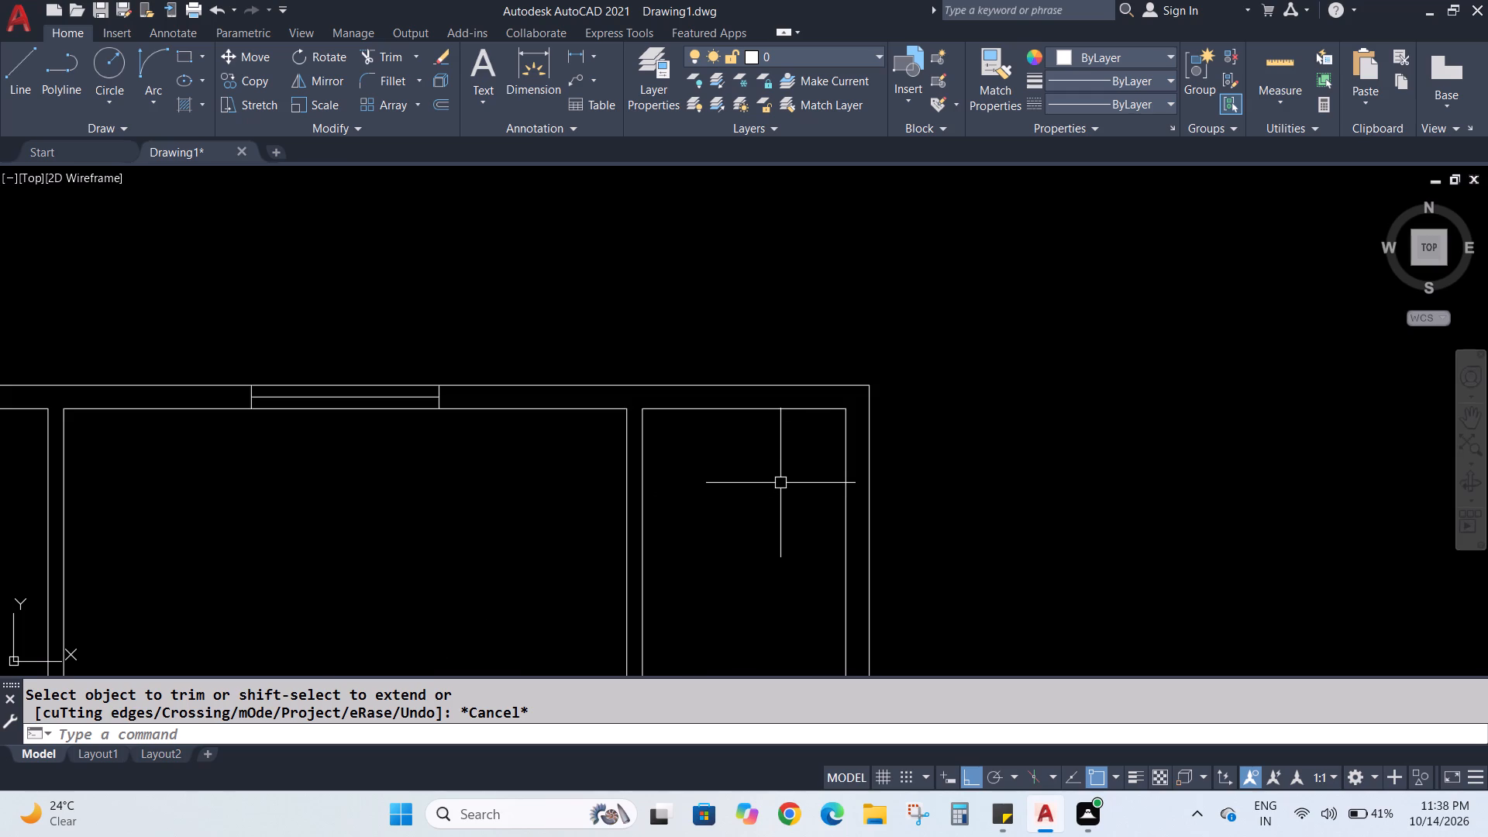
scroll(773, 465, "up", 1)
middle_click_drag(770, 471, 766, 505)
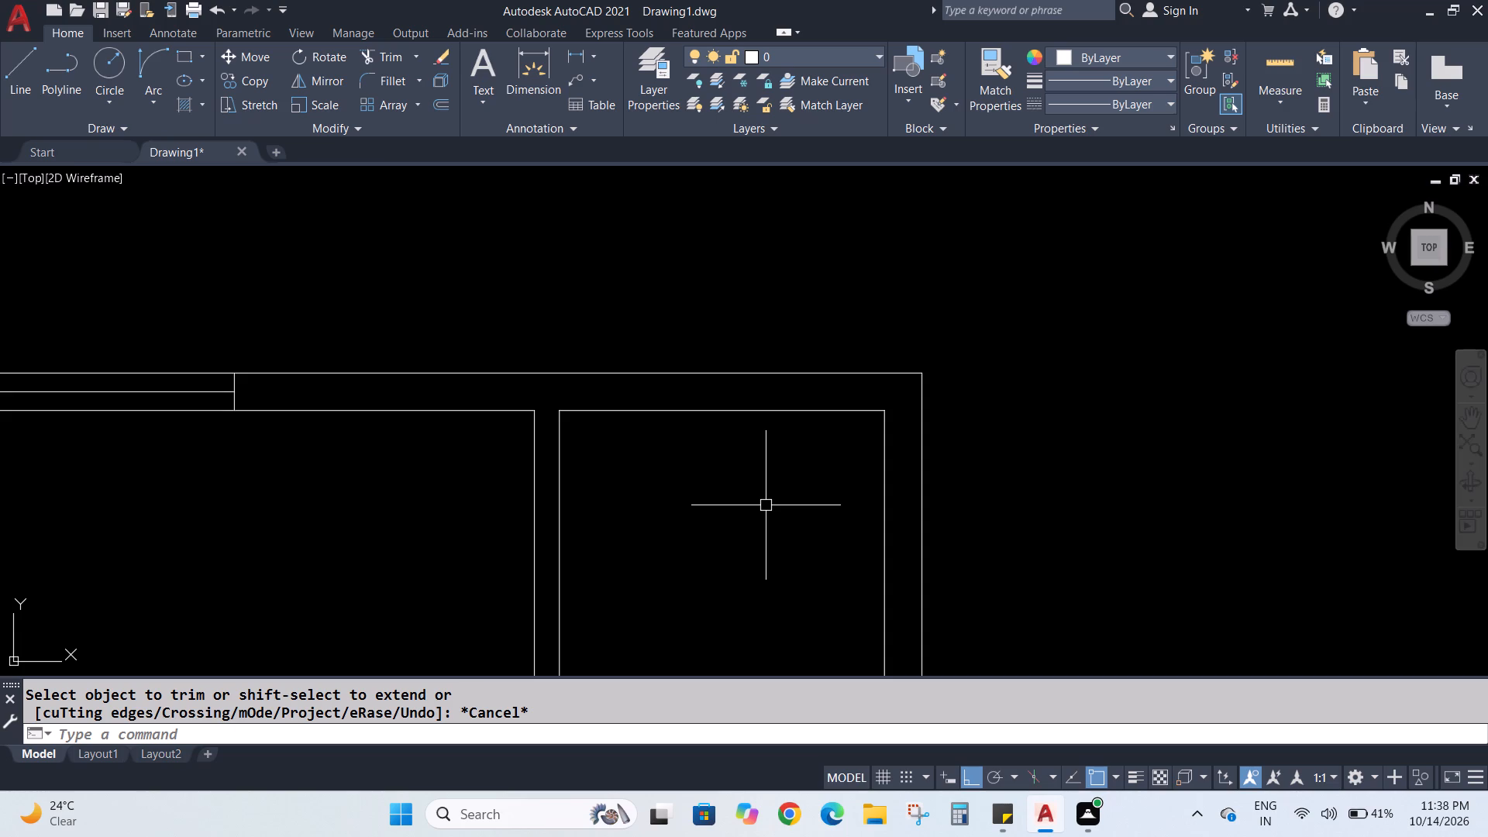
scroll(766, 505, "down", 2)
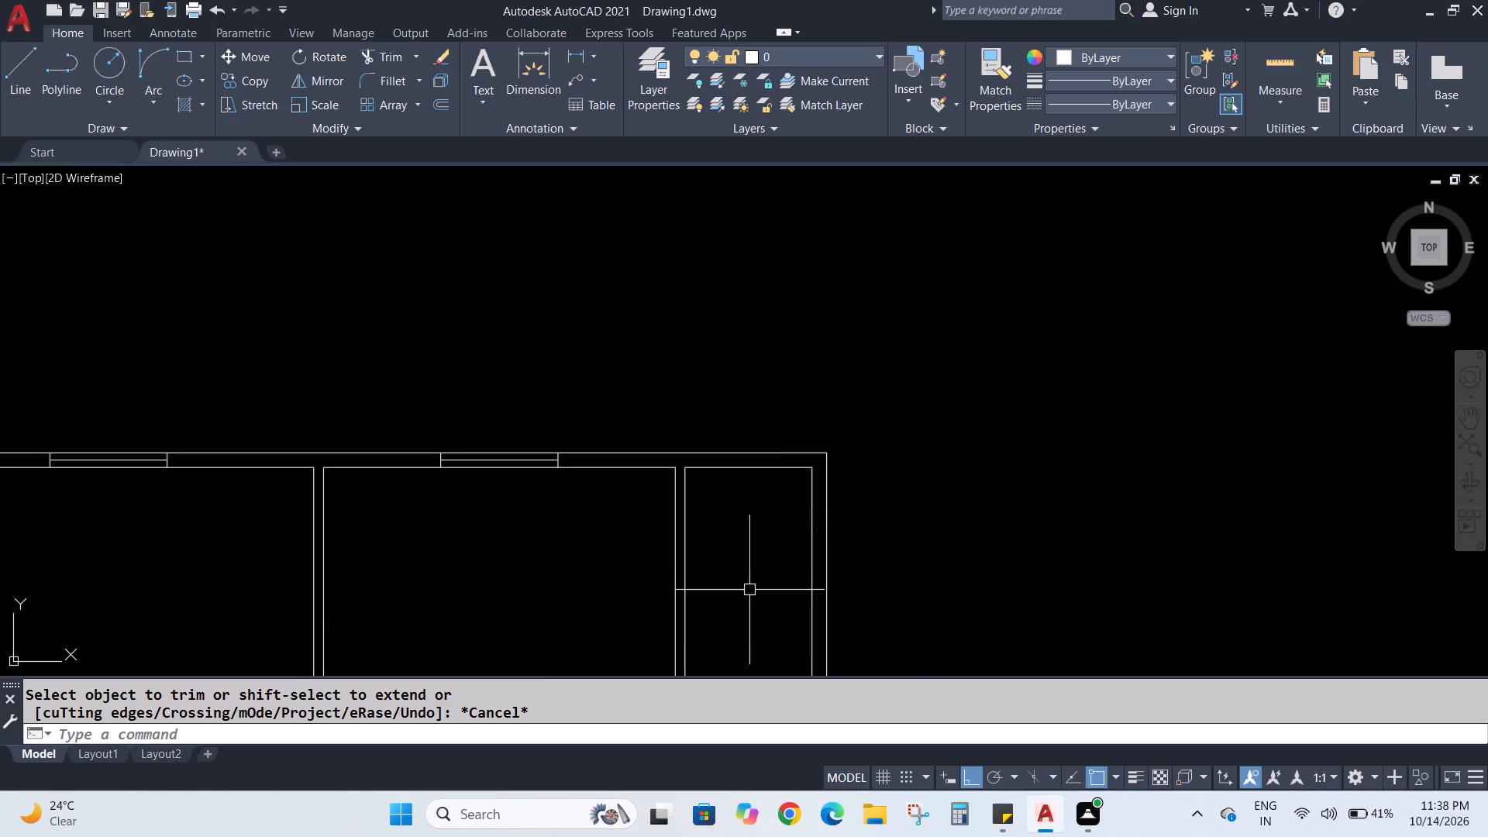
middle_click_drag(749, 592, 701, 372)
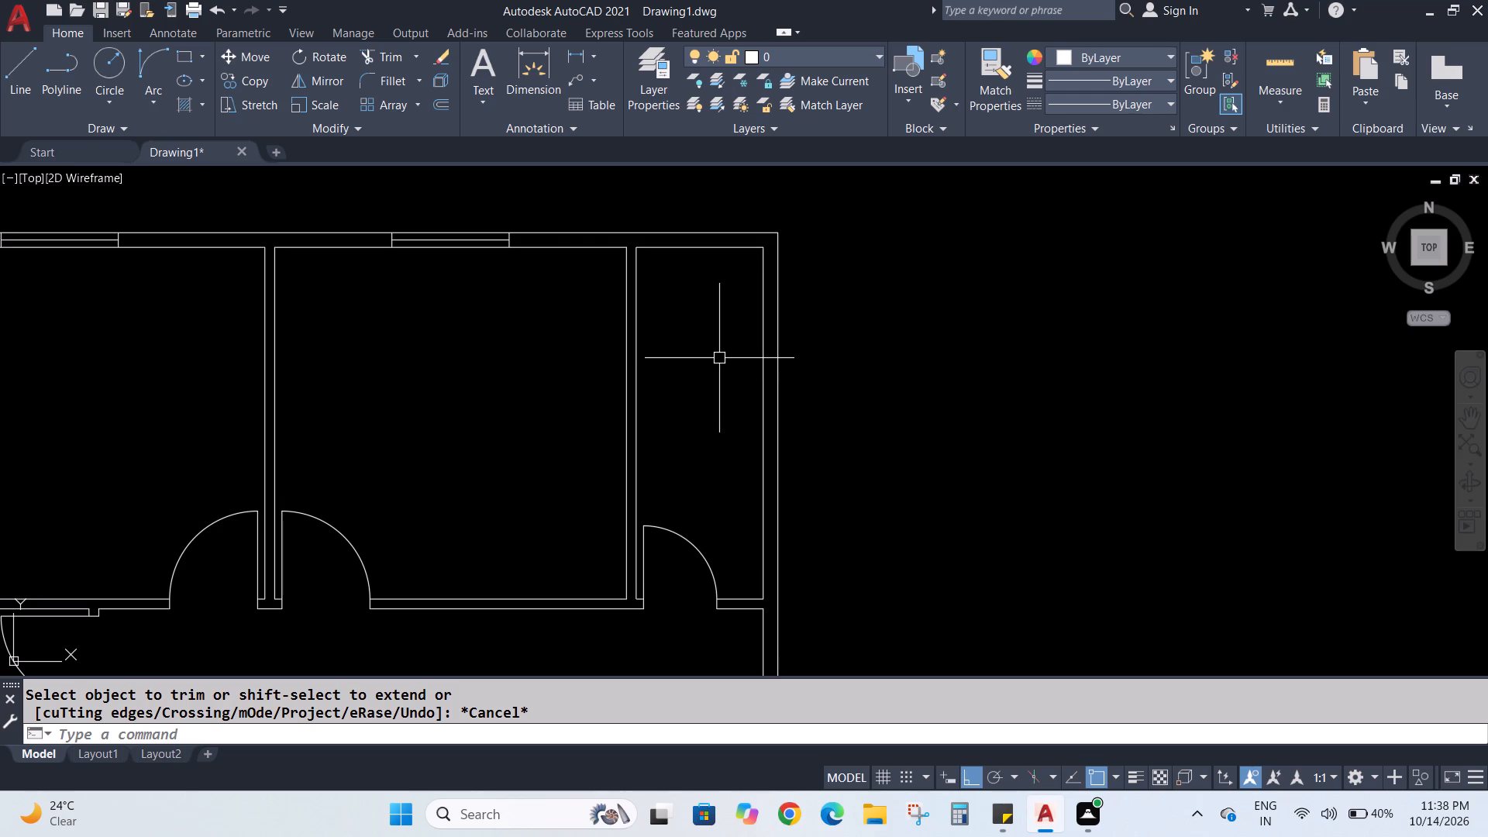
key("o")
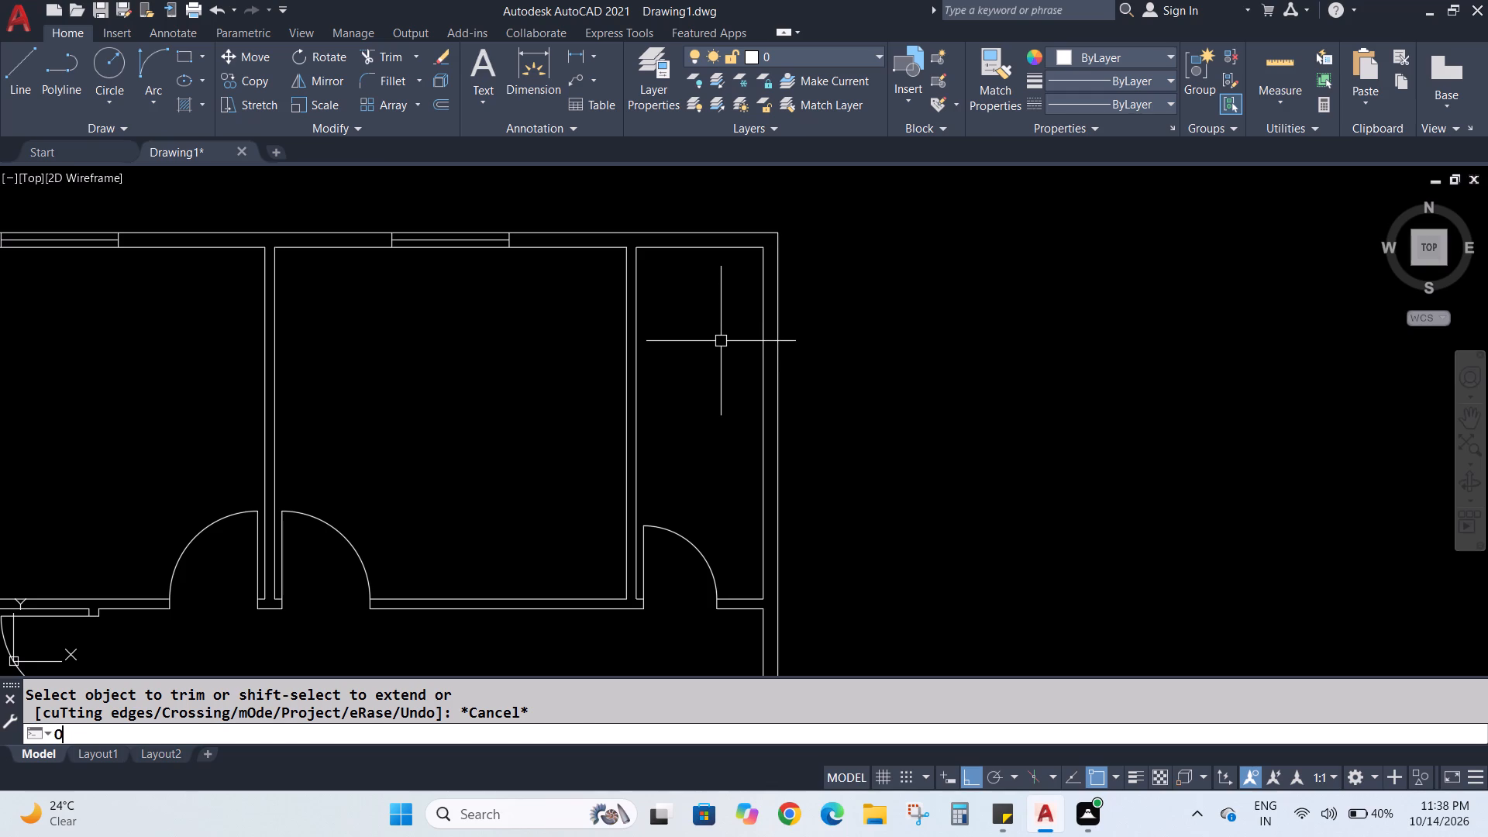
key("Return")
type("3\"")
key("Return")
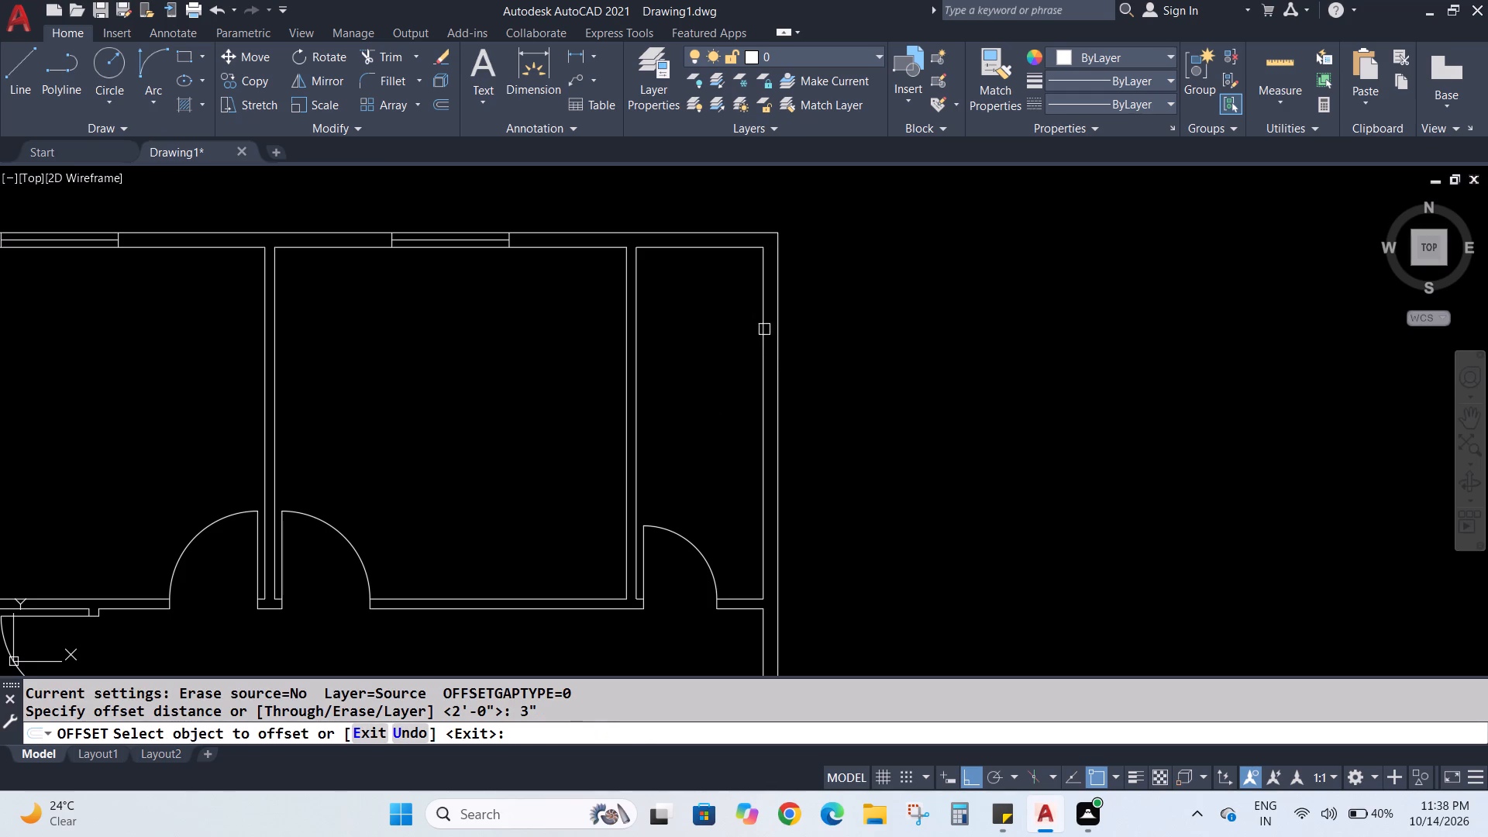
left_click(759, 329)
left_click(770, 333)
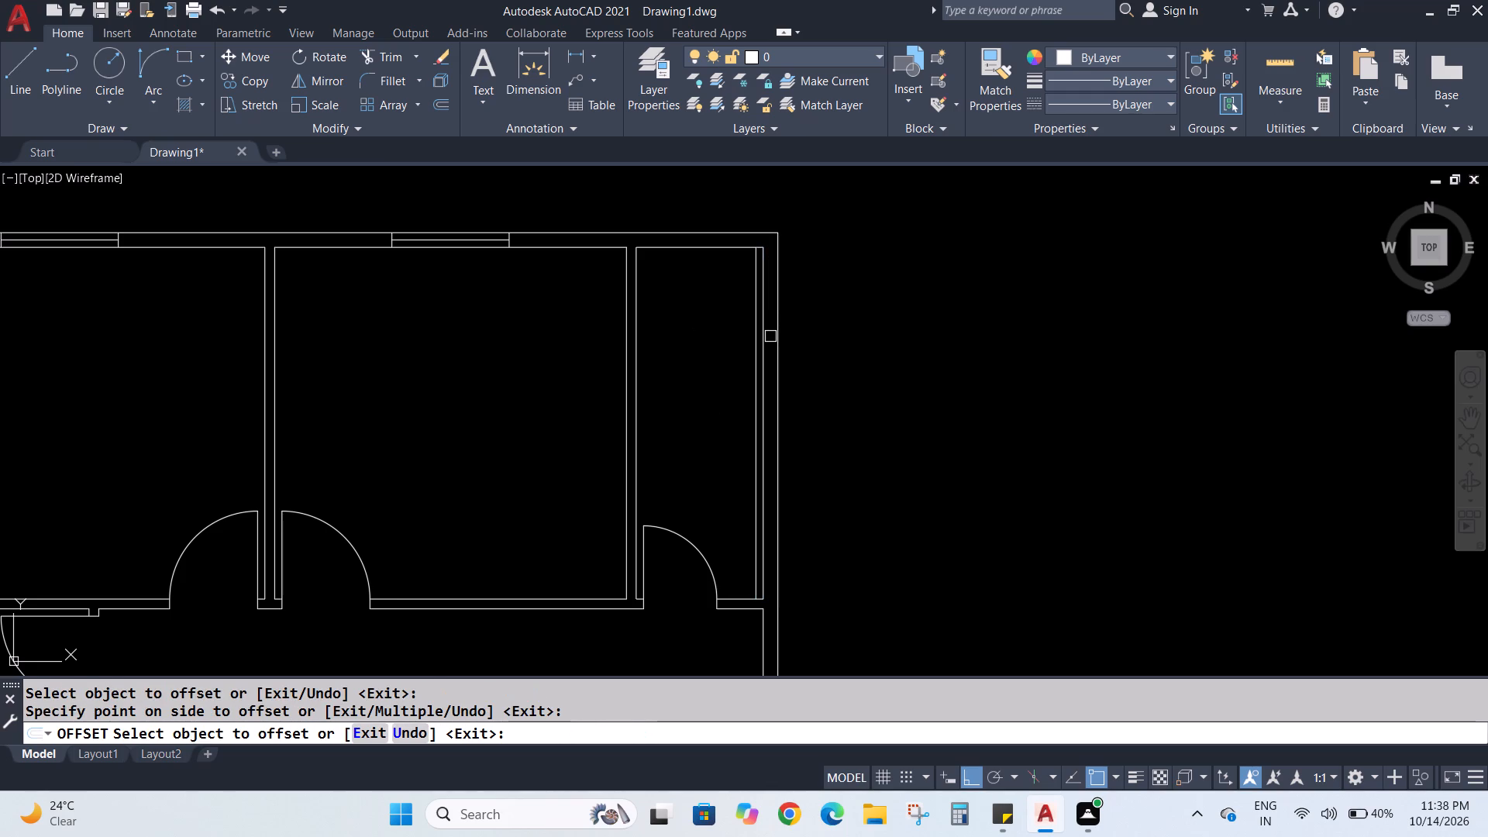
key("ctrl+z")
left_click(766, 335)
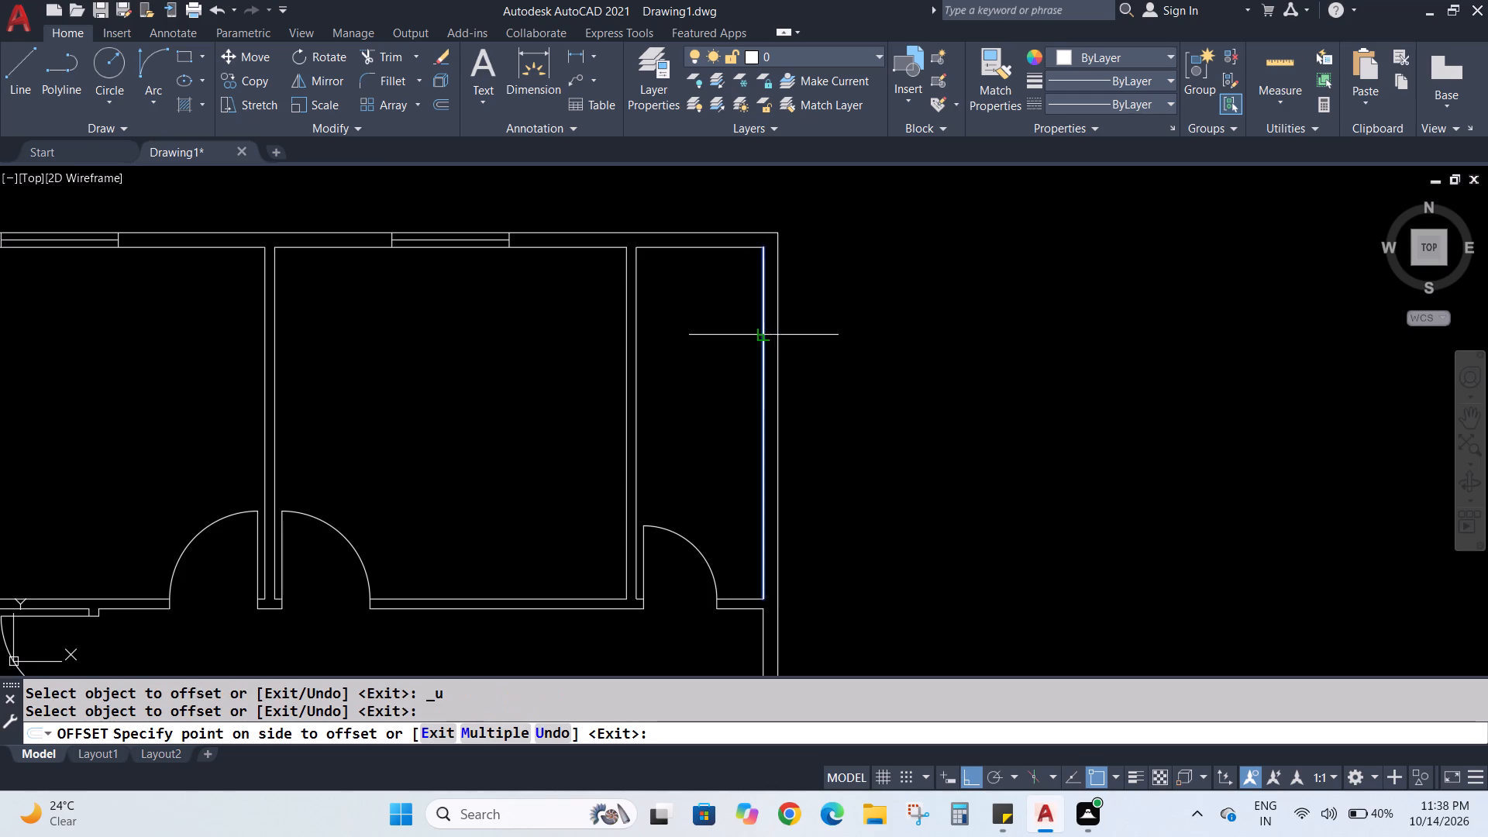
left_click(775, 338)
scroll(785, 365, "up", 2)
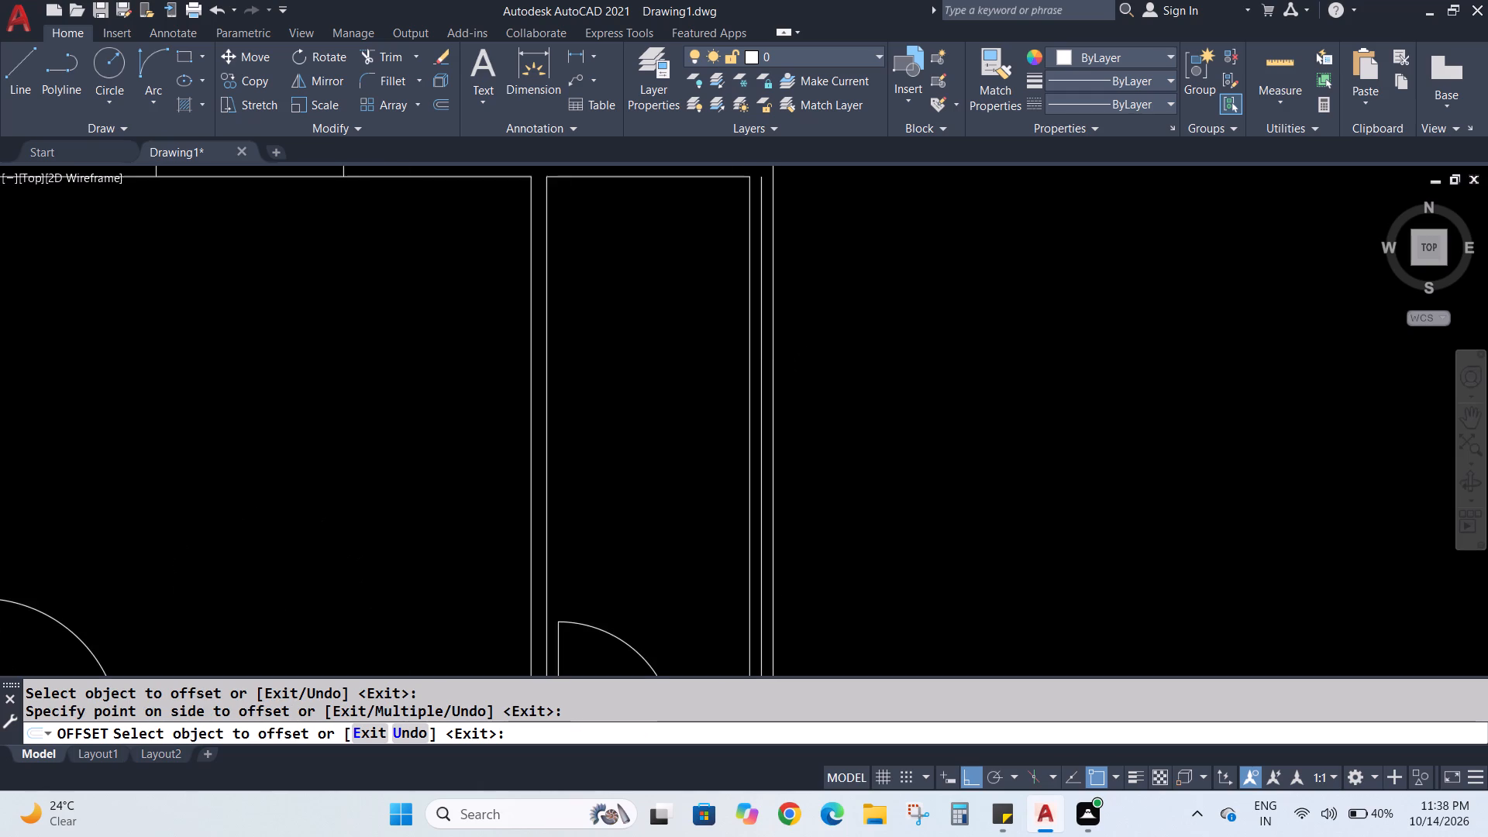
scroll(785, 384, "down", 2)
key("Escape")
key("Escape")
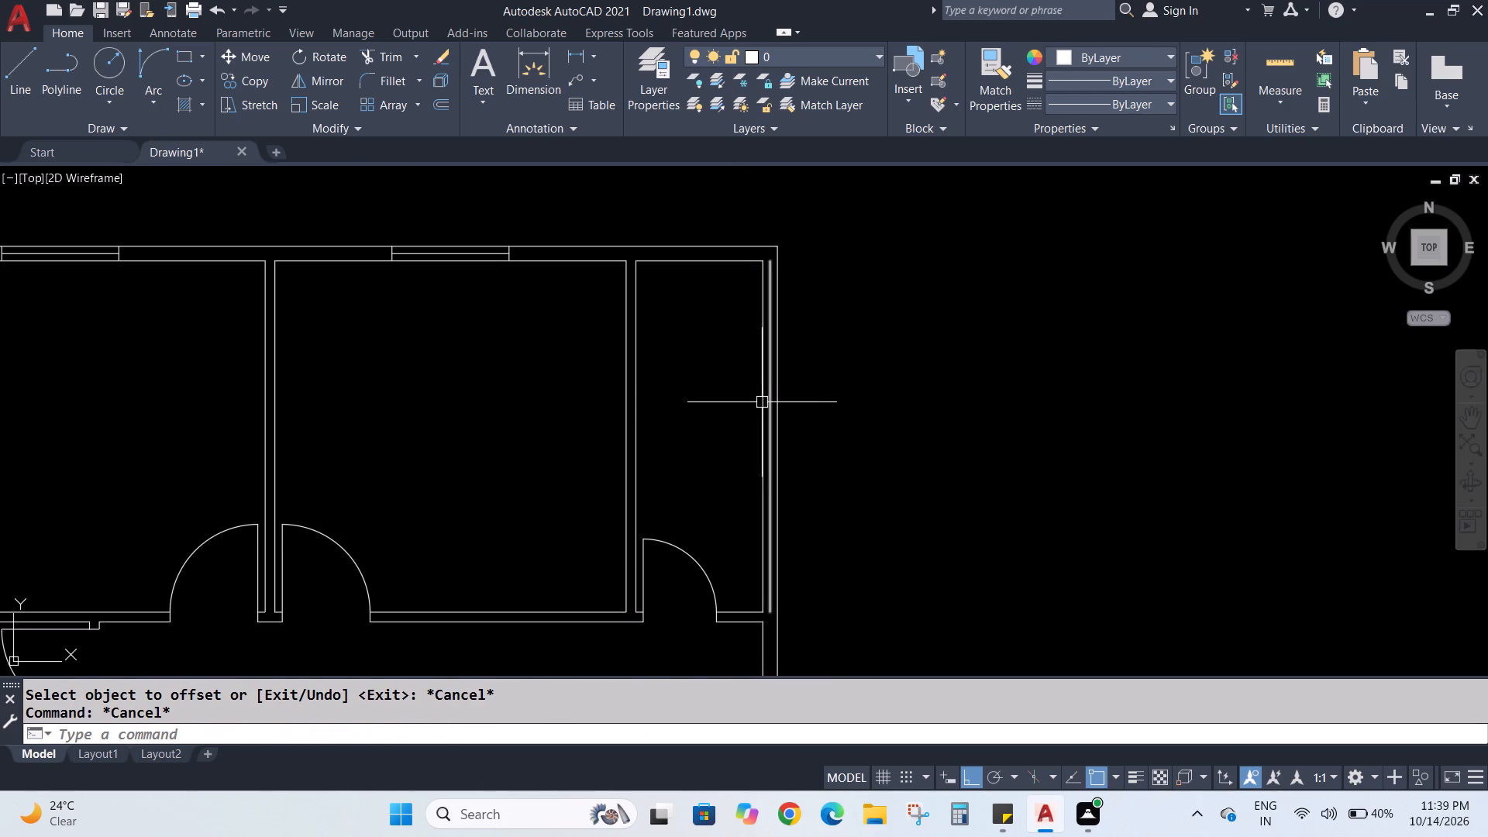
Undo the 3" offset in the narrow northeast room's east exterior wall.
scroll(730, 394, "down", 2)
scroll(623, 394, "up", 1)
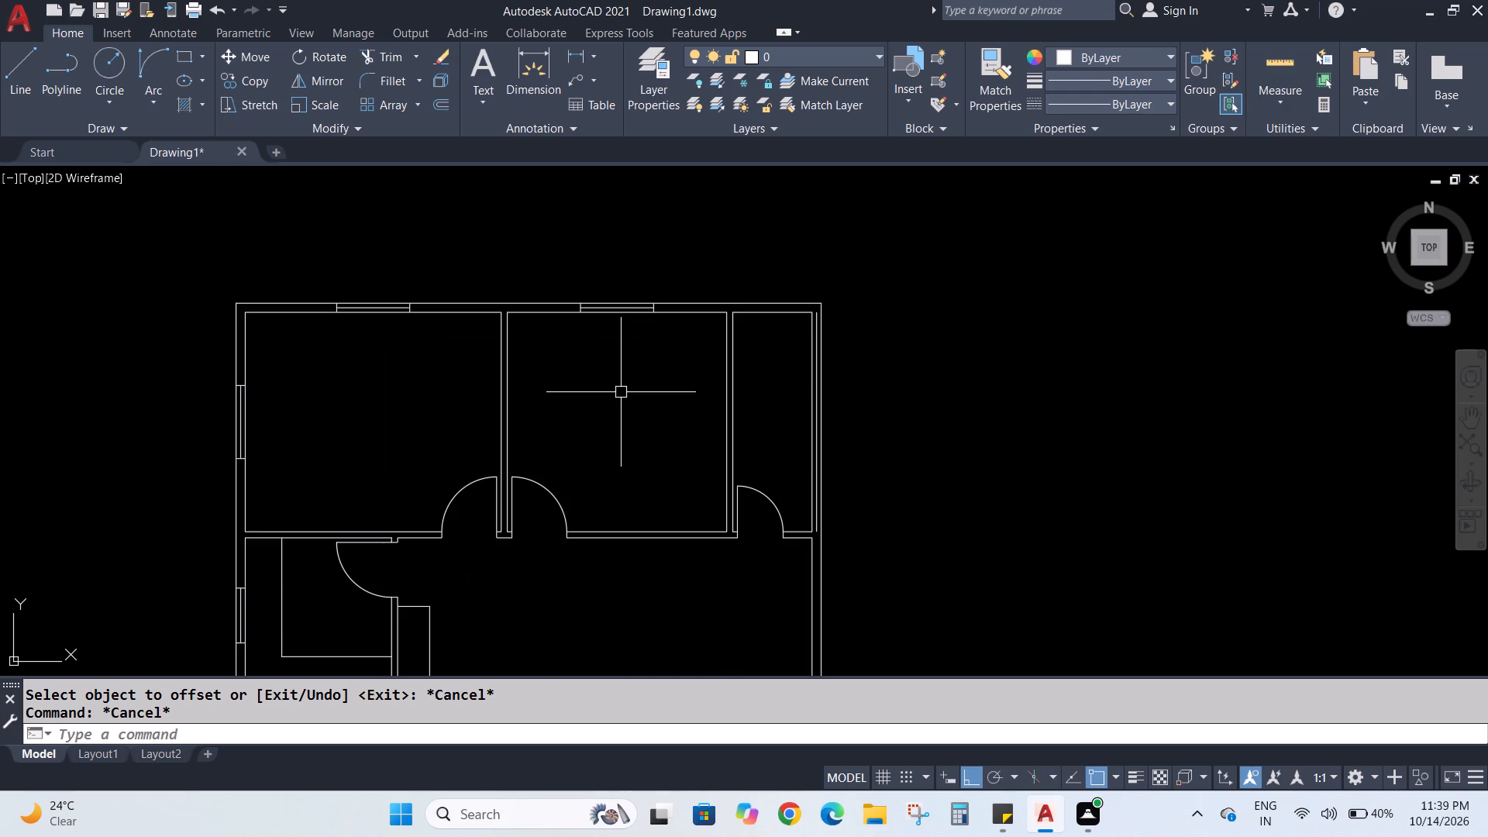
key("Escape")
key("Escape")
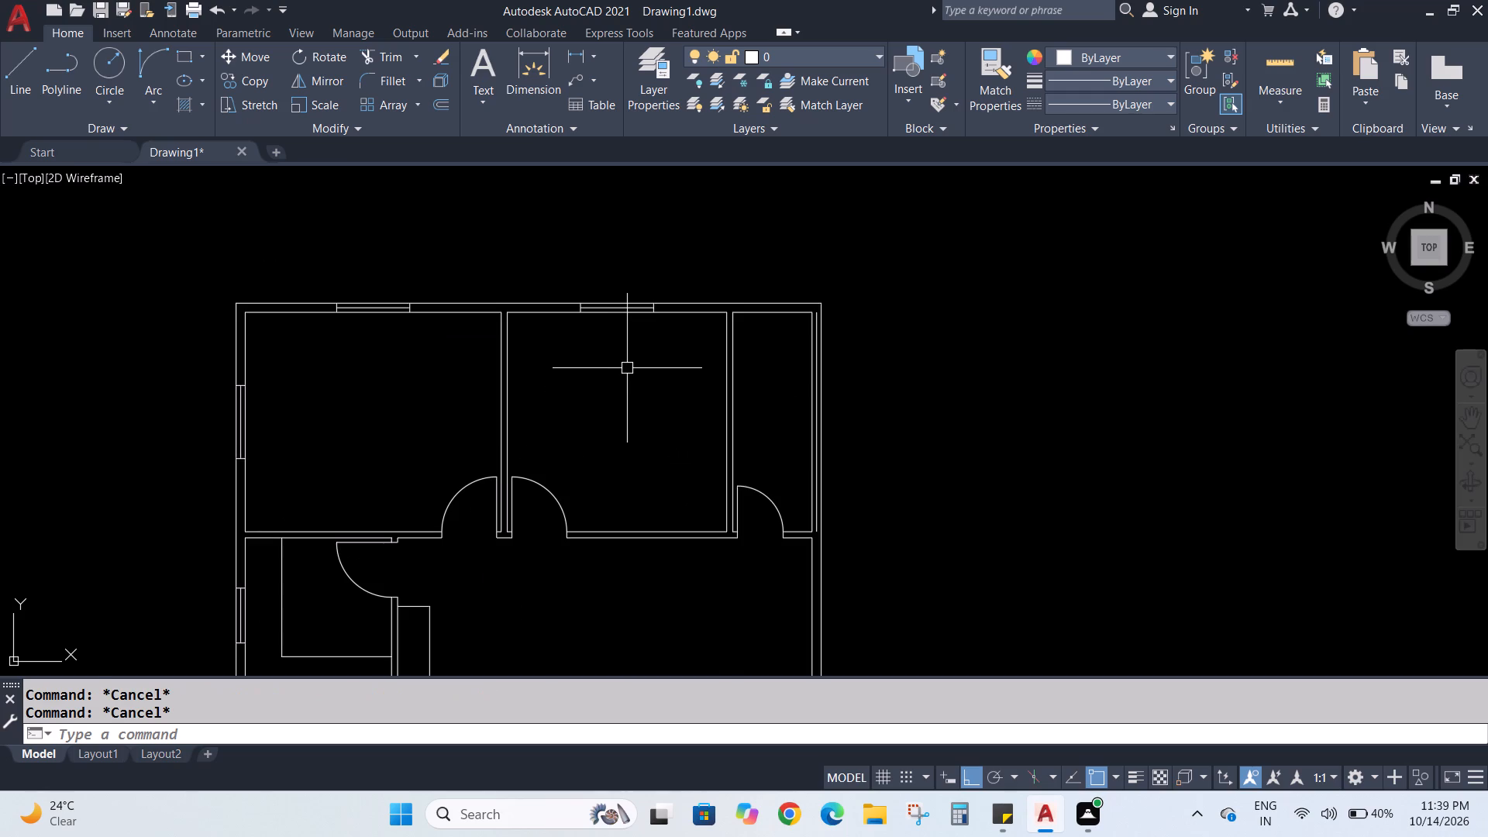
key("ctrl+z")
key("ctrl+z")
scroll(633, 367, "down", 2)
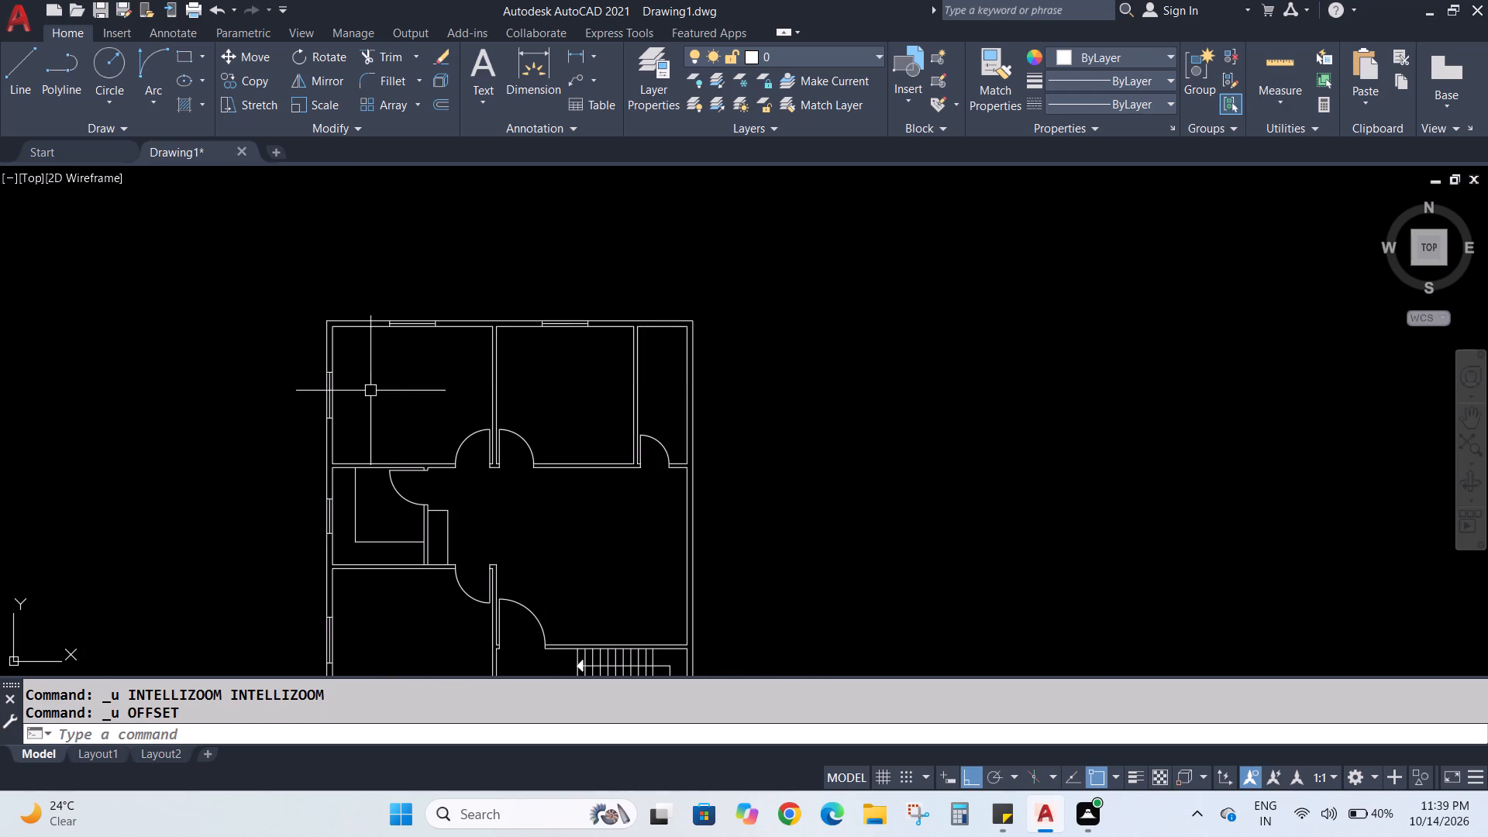
Copy the northwest bedroom's west-wall window into the east exterior wall of the narrow northeast room, with Ortho turned off.
scroll(348, 400, "up", 3)
middle_click_drag(350, 408, 525, 456)
left_click_drag(355, 285, 393, 297)
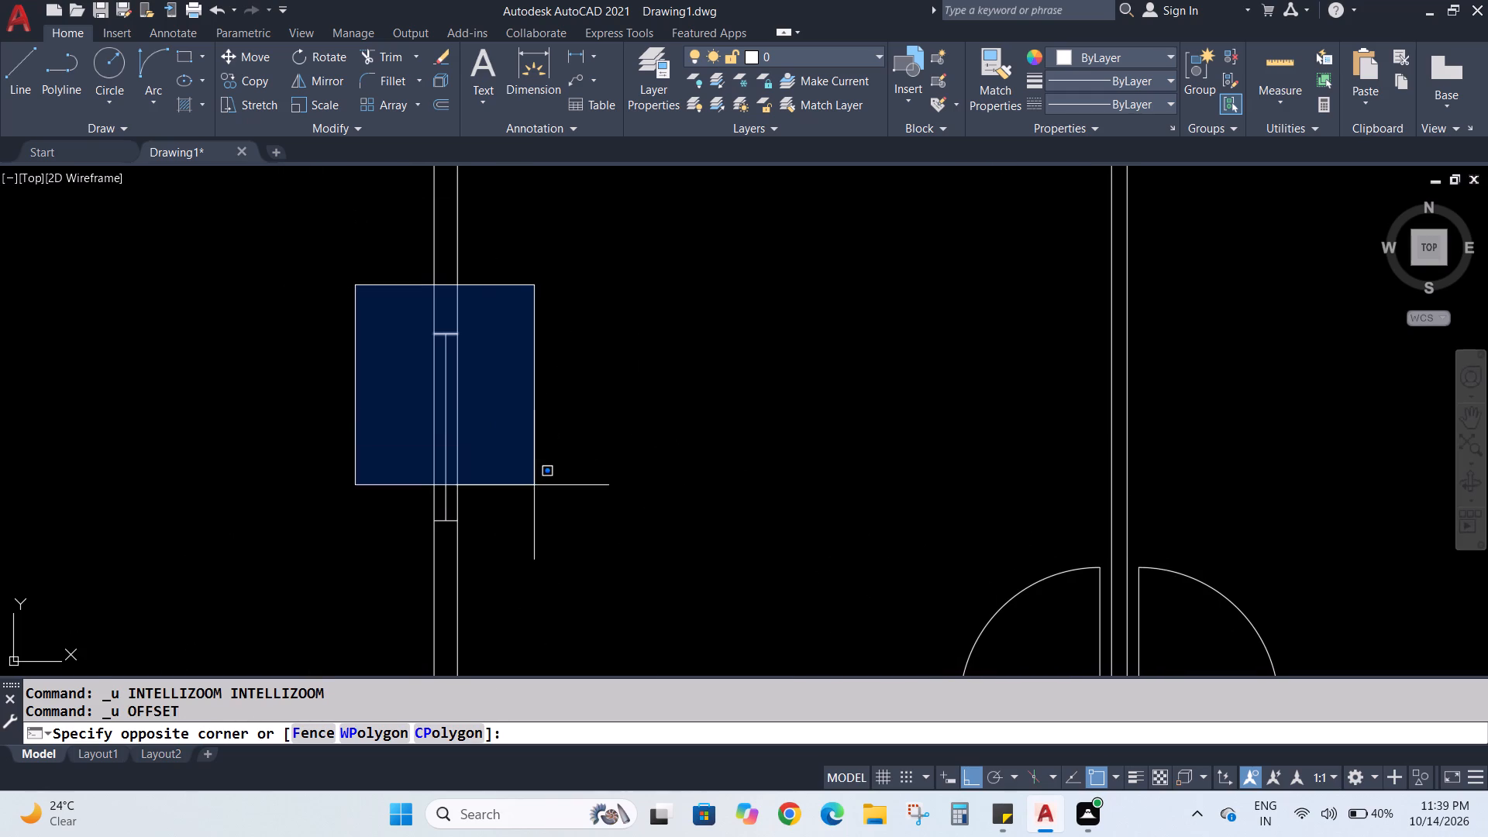
left_click(537, 543)
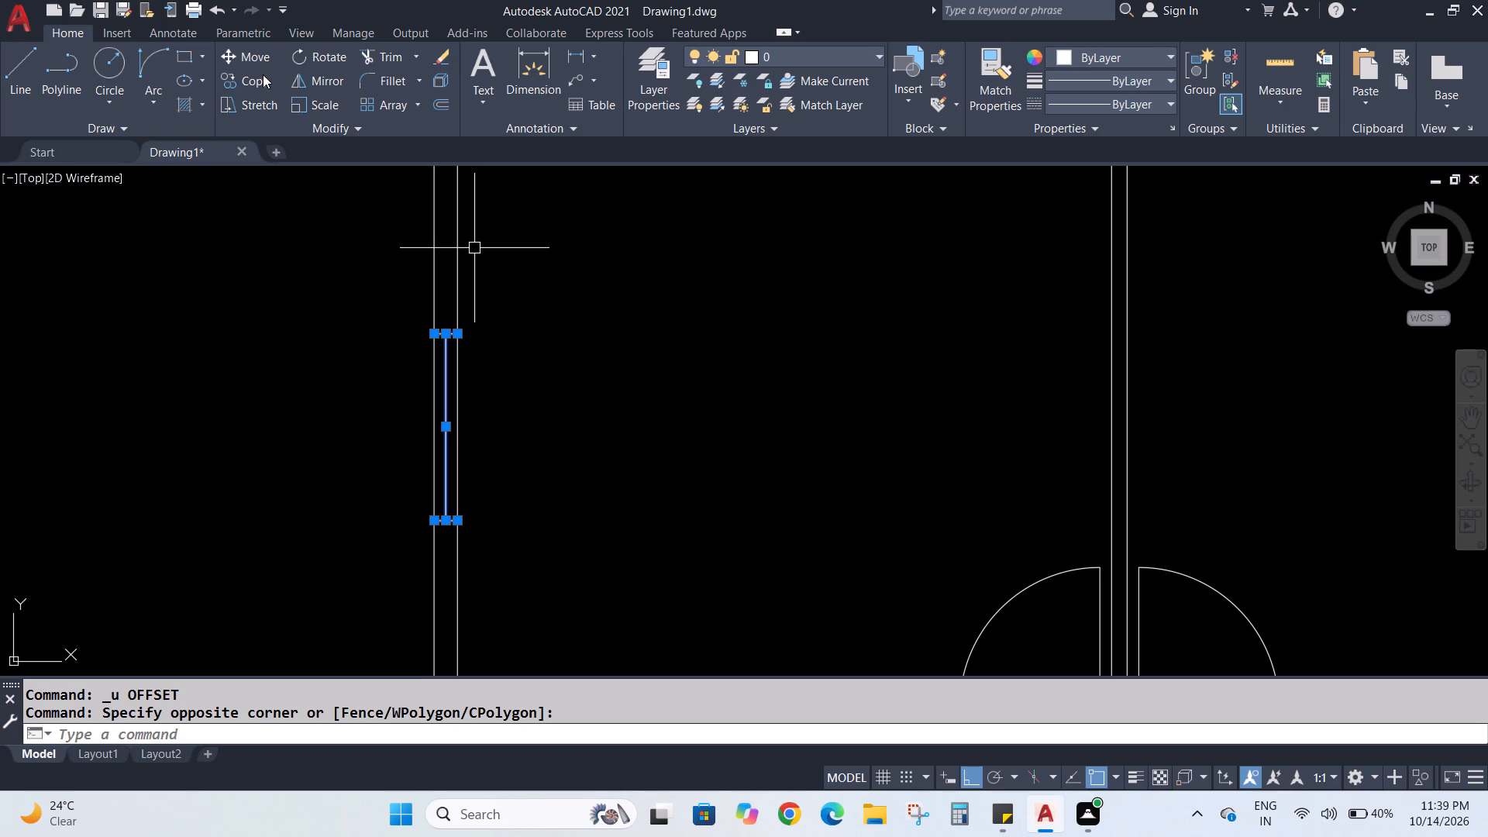
left_click(259, 79)
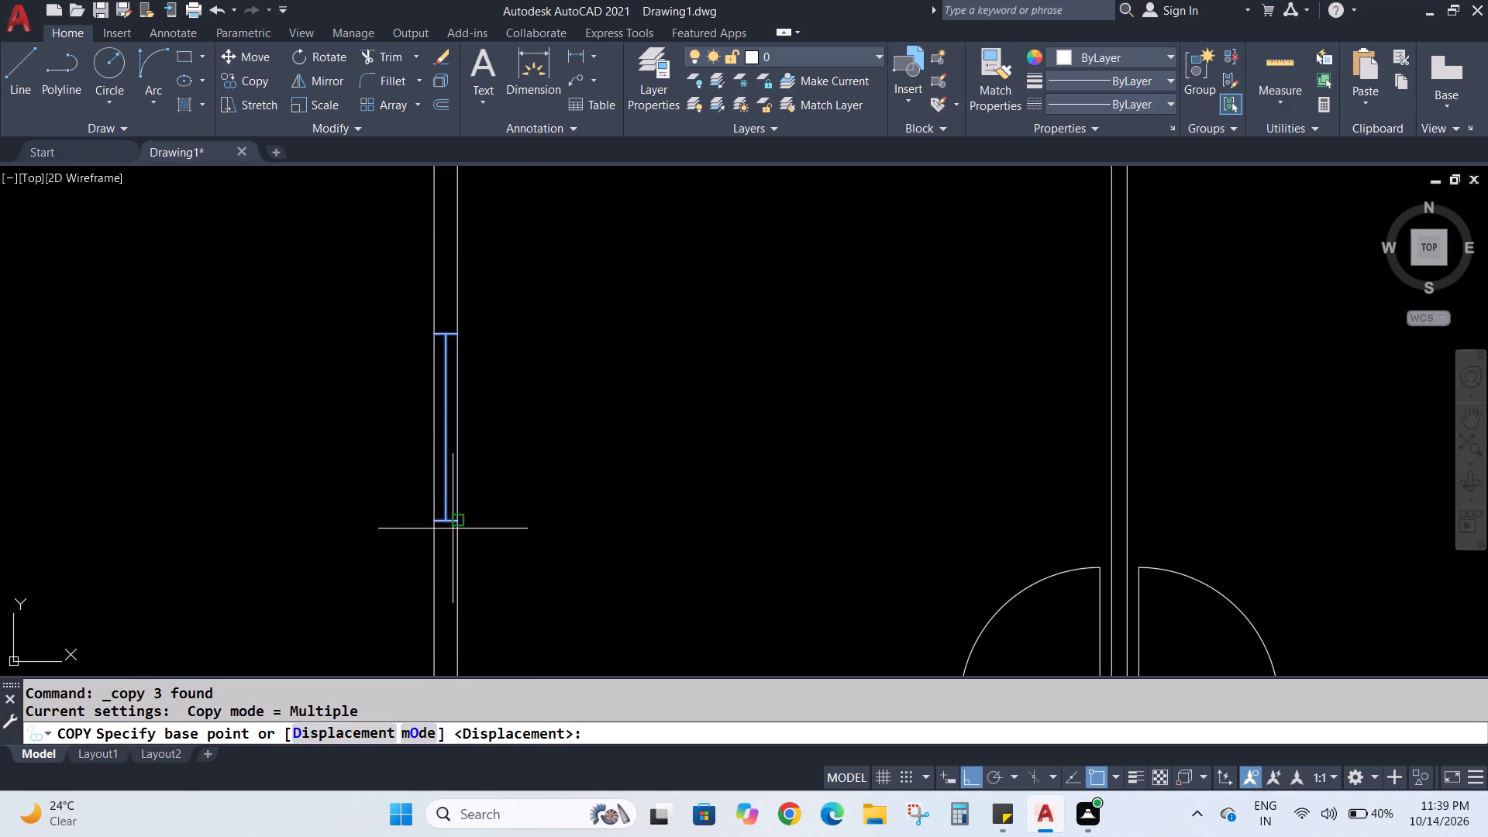
left_click(463, 524)
scroll(860, 449, "down", 4)
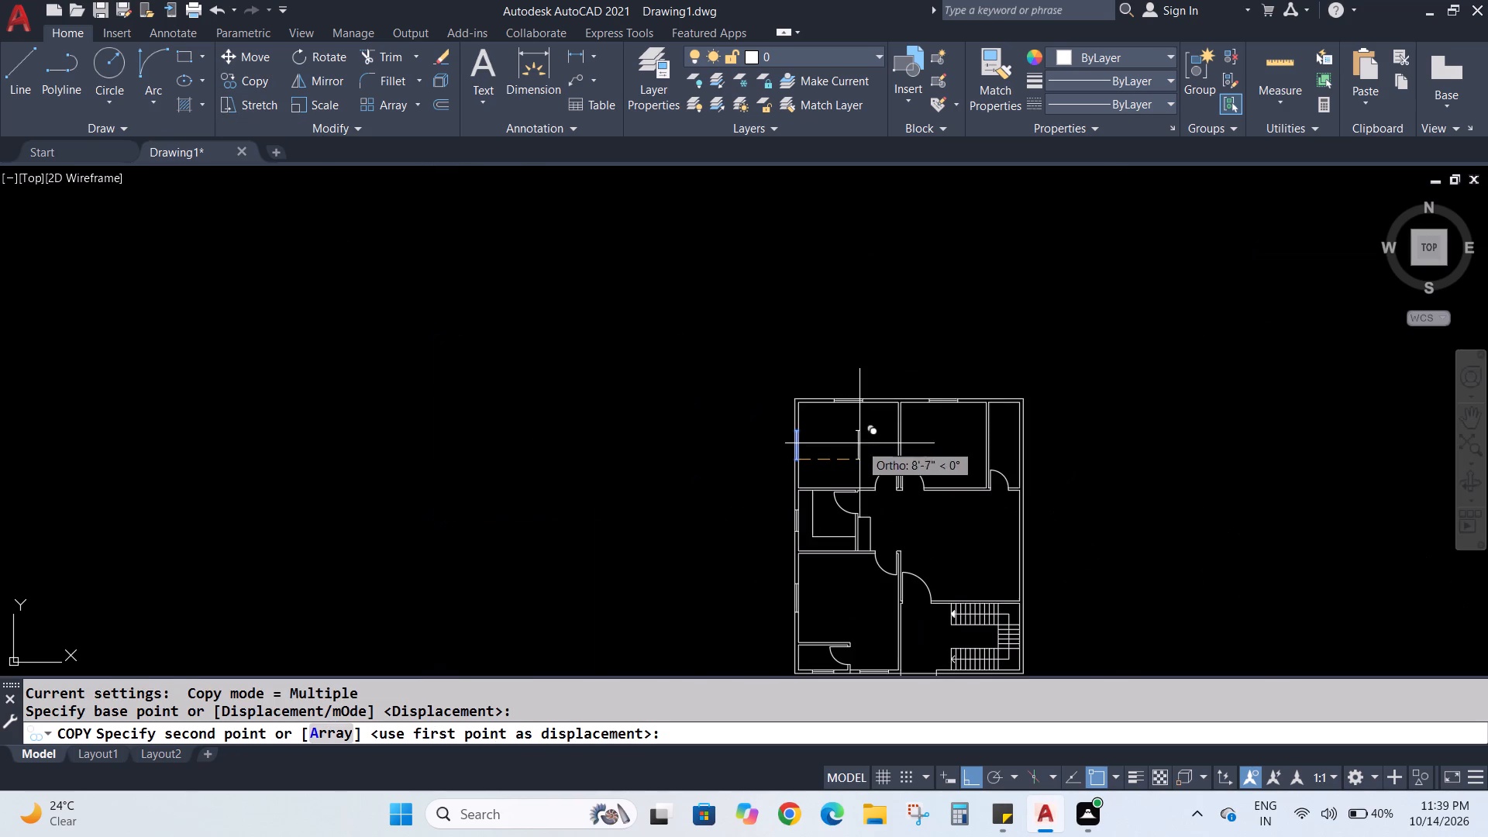
scroll(1017, 470, "up", 5)
scroll(1069, 302, "down", 3)
middle_click_drag(1114, 247, 1091, 516)
scroll(1045, 551, "up", 2)
scroll(1010, 429, "up", 1)
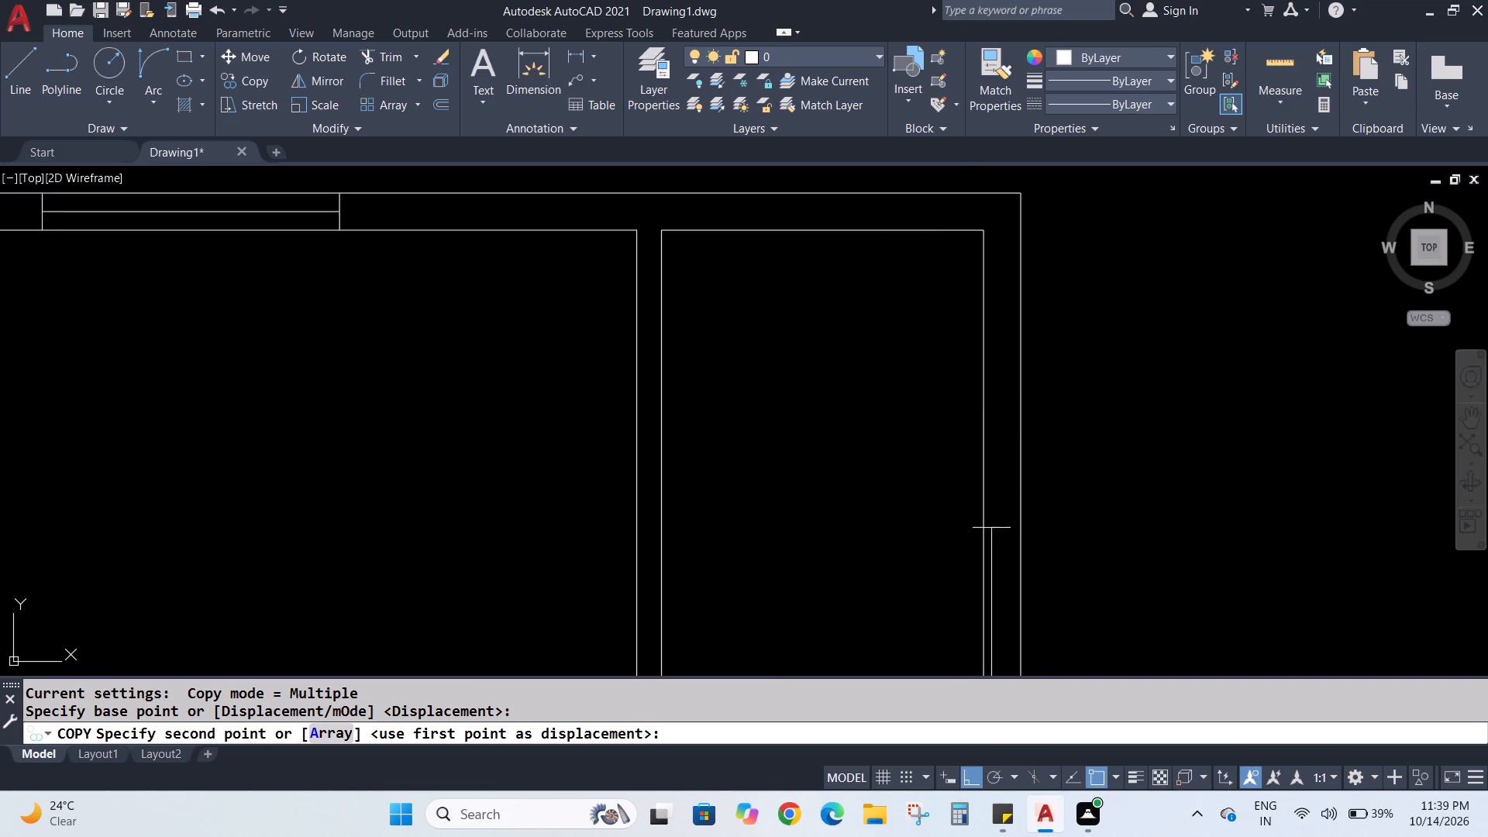
scroll(1011, 422, "up", 1)
scroll(1014, 419, "down", 1)
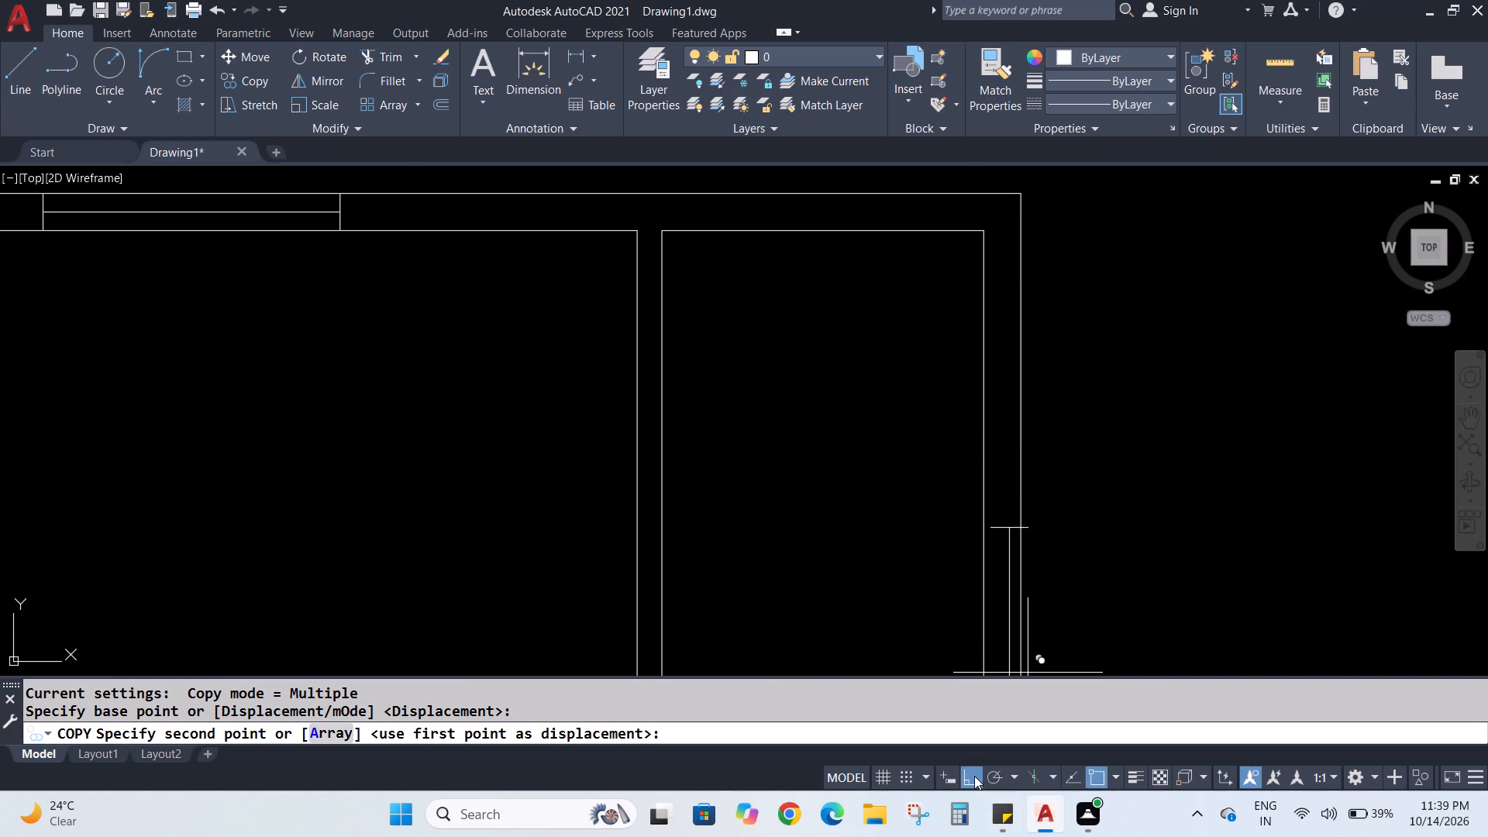
left_click(974, 776)
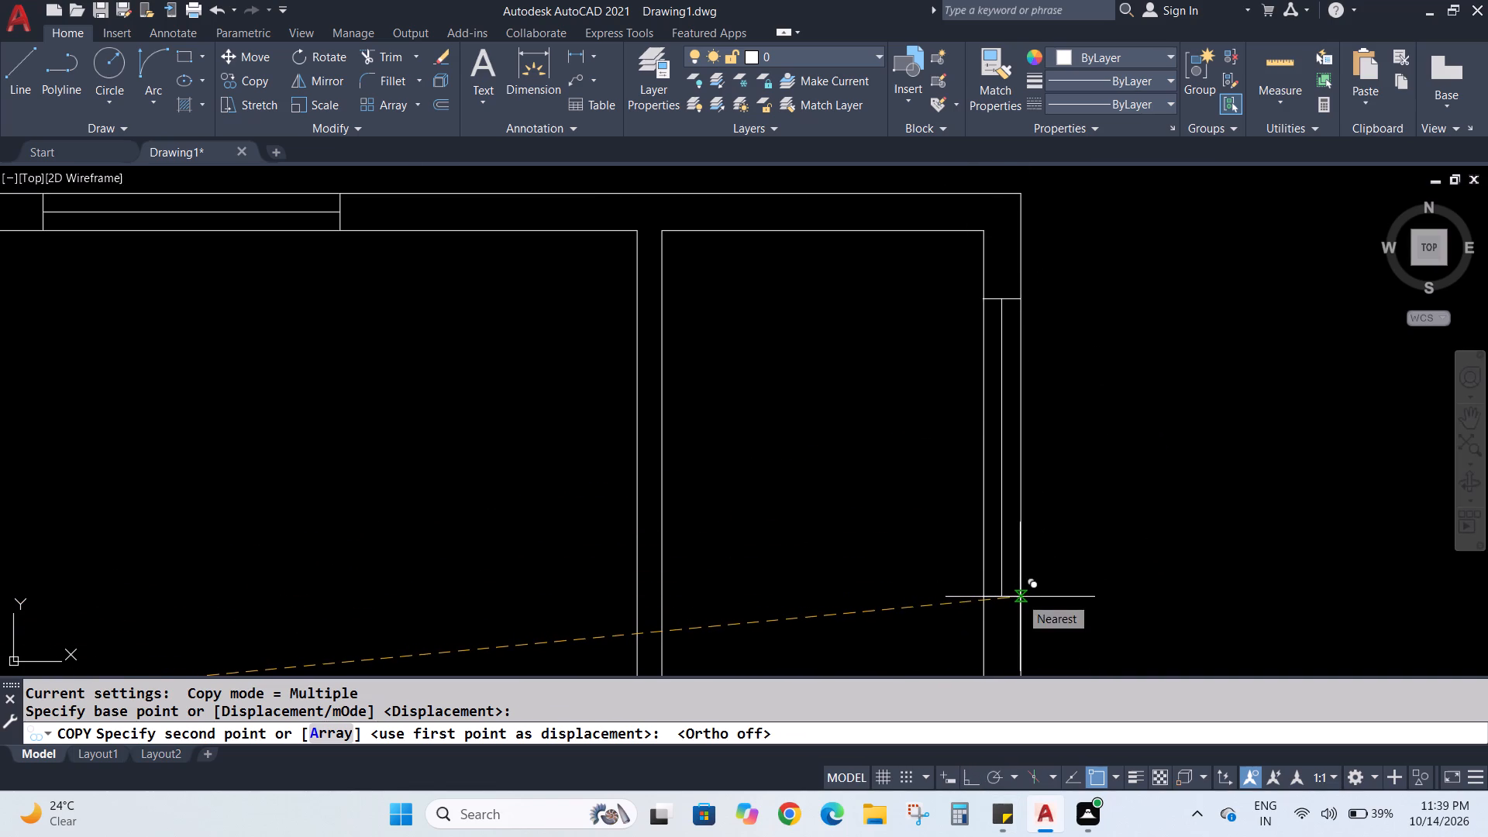
left_click(1020, 597)
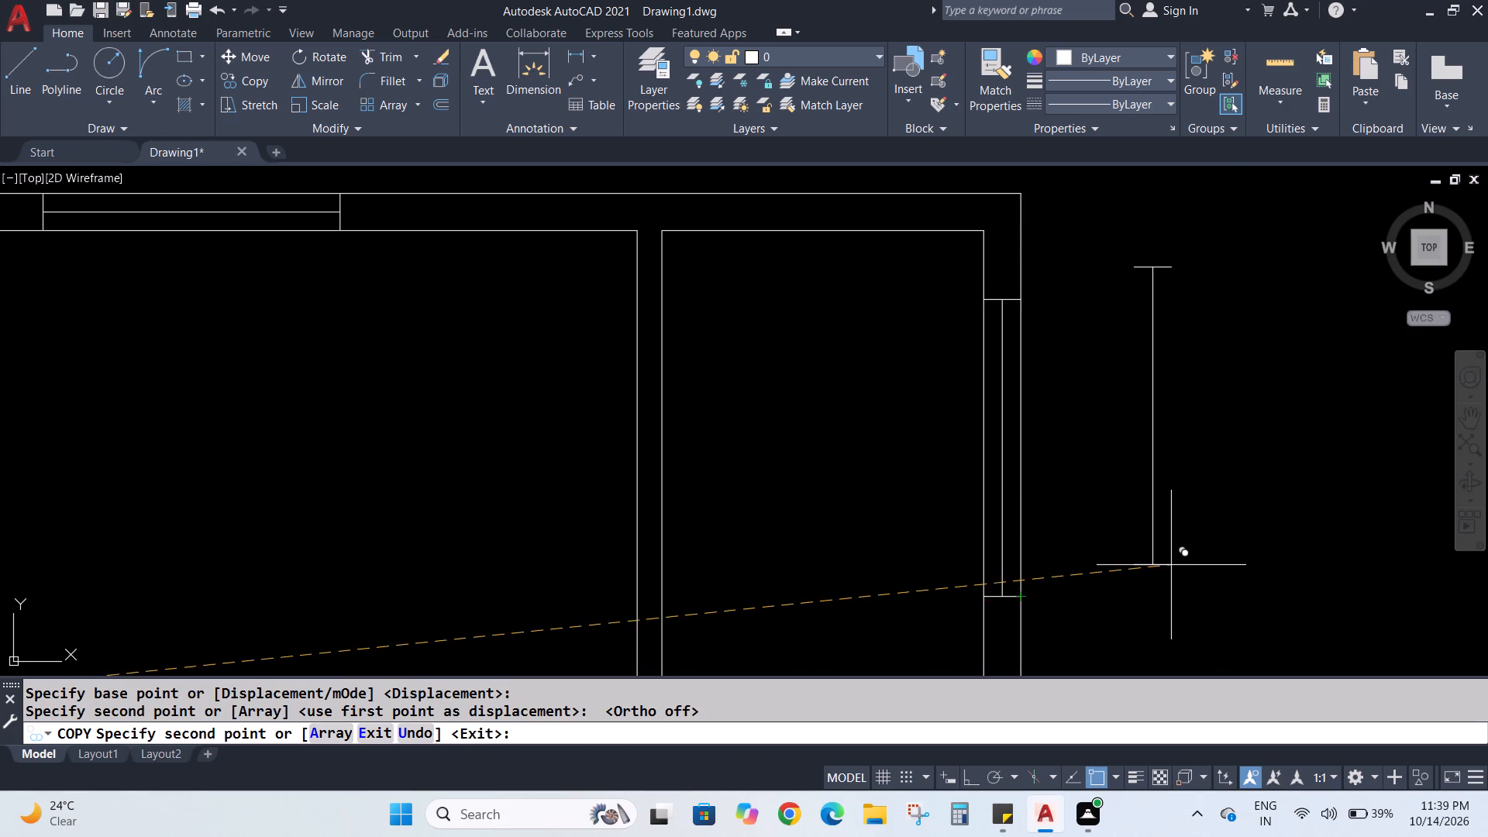
key("Escape")
key("Escape")
Copy the northwest bedroom's west-wall window into the hall's east exterior wall, just north of the staircase.
scroll(1019, 508, "down", 4)
middle_click_drag(1091, 576, 1056, 429)
scroll(1063, 508, "down", 1)
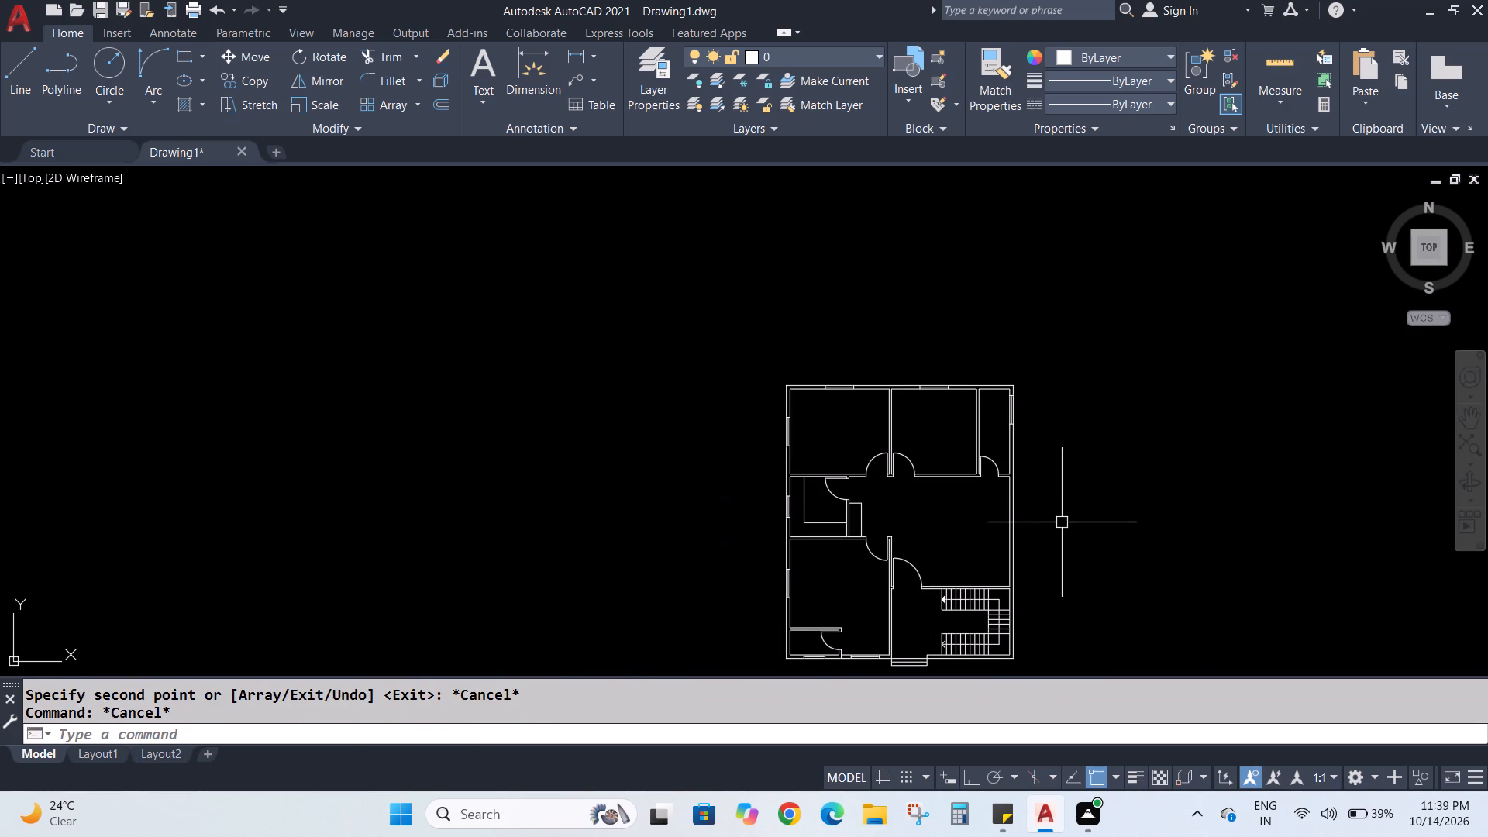
middle_click_drag(1059, 529, 987, 466)
scroll(978, 463, "up", 1)
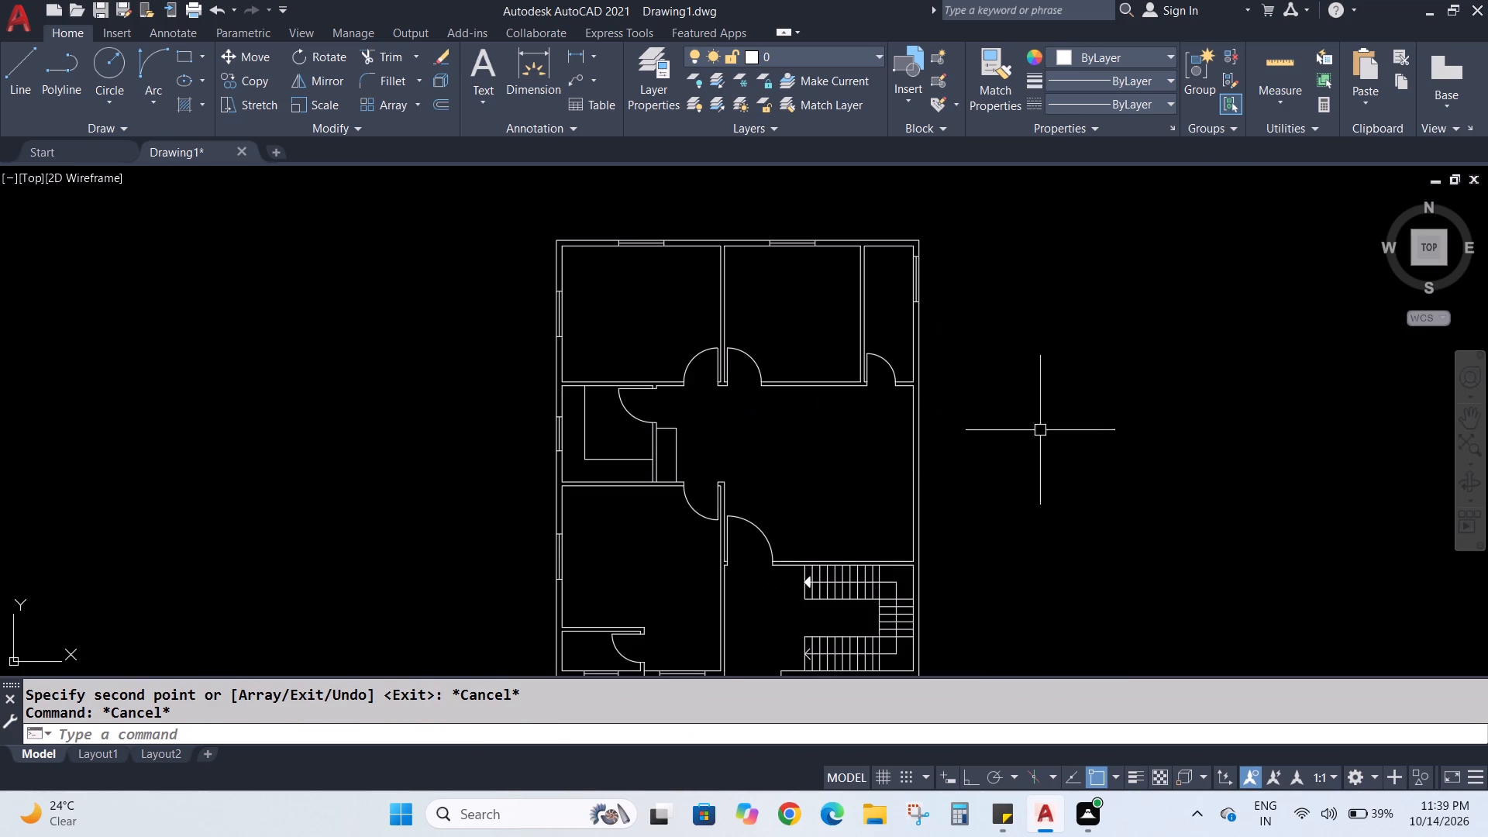
middle_click_drag(842, 518, 835, 517)
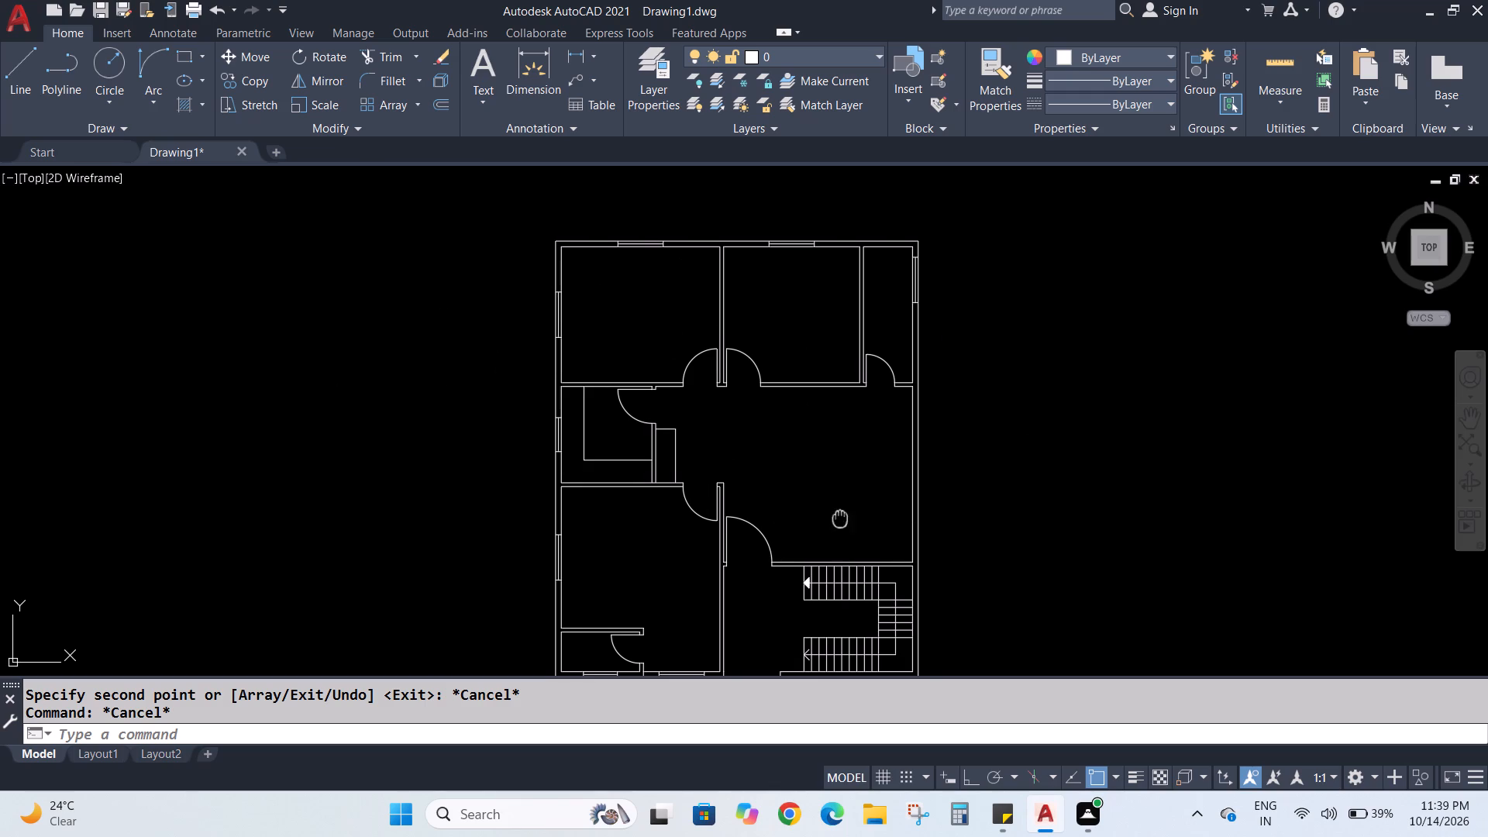
middle_click_drag(835, 517, 808, 463)
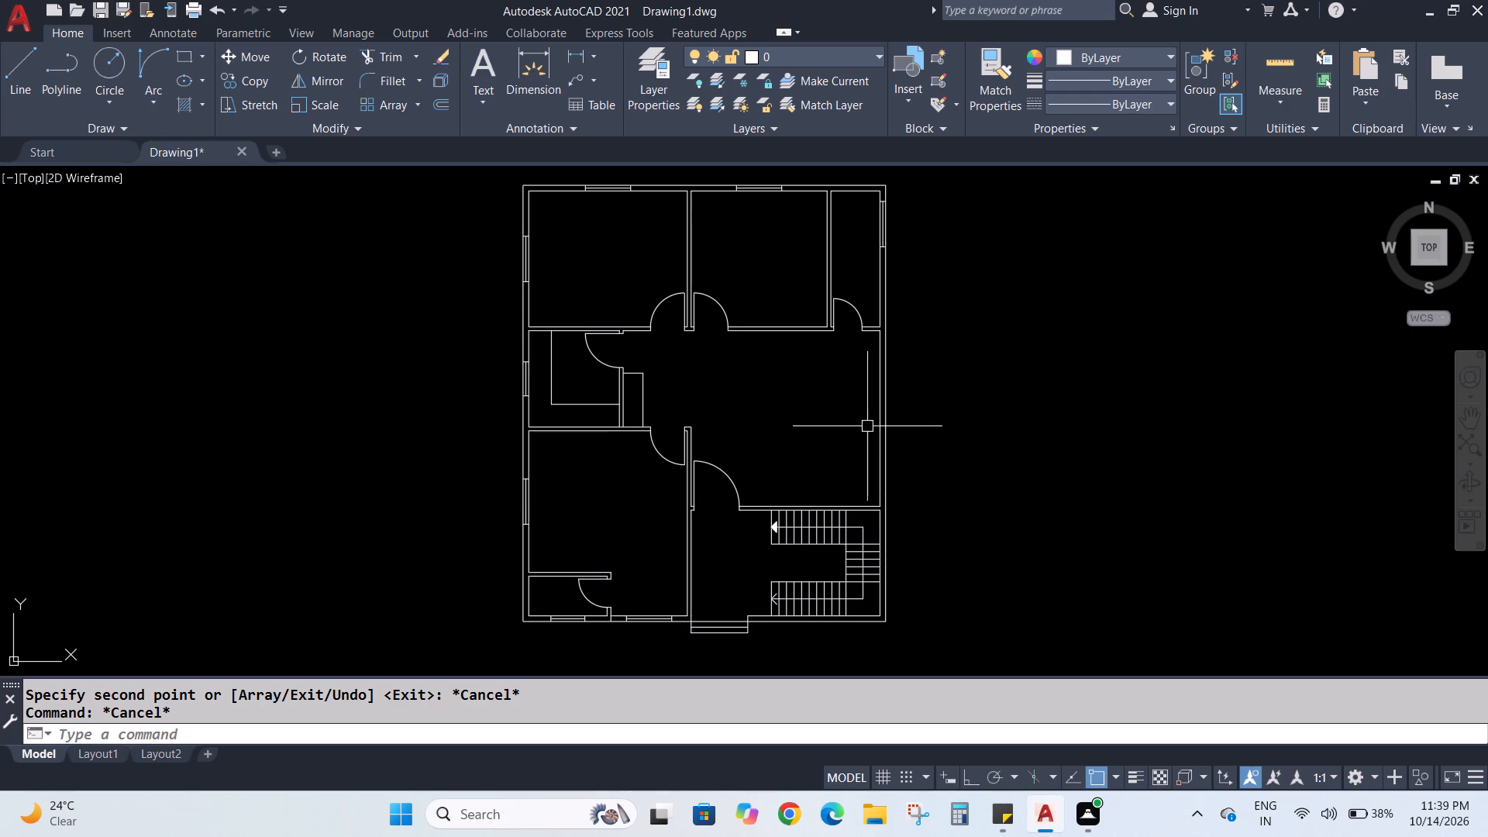
left_click_drag(484, 226, 500, 226)
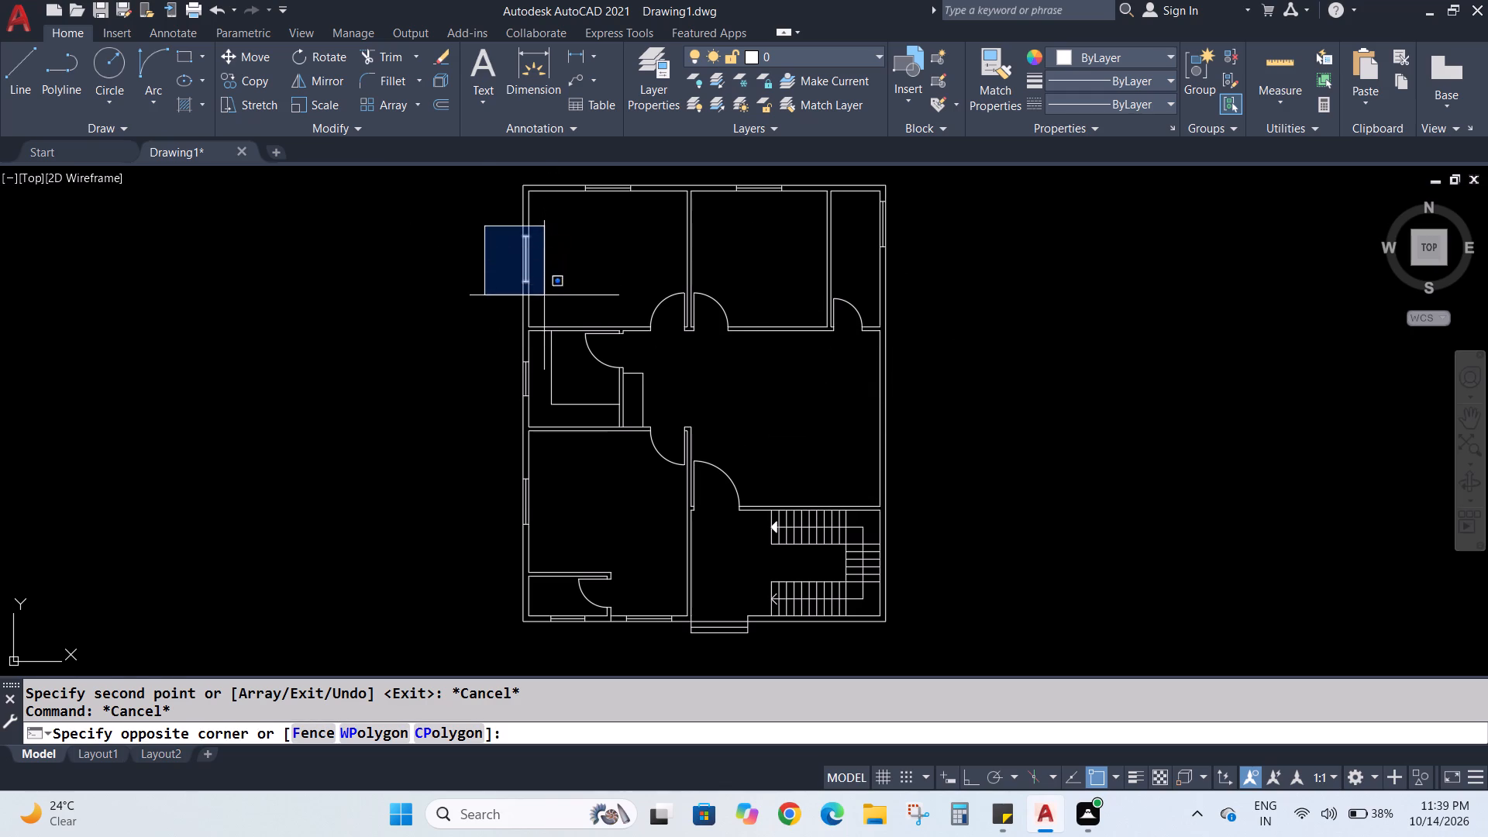
left_click(544, 295)
scroll(491, 270, "up", 2)
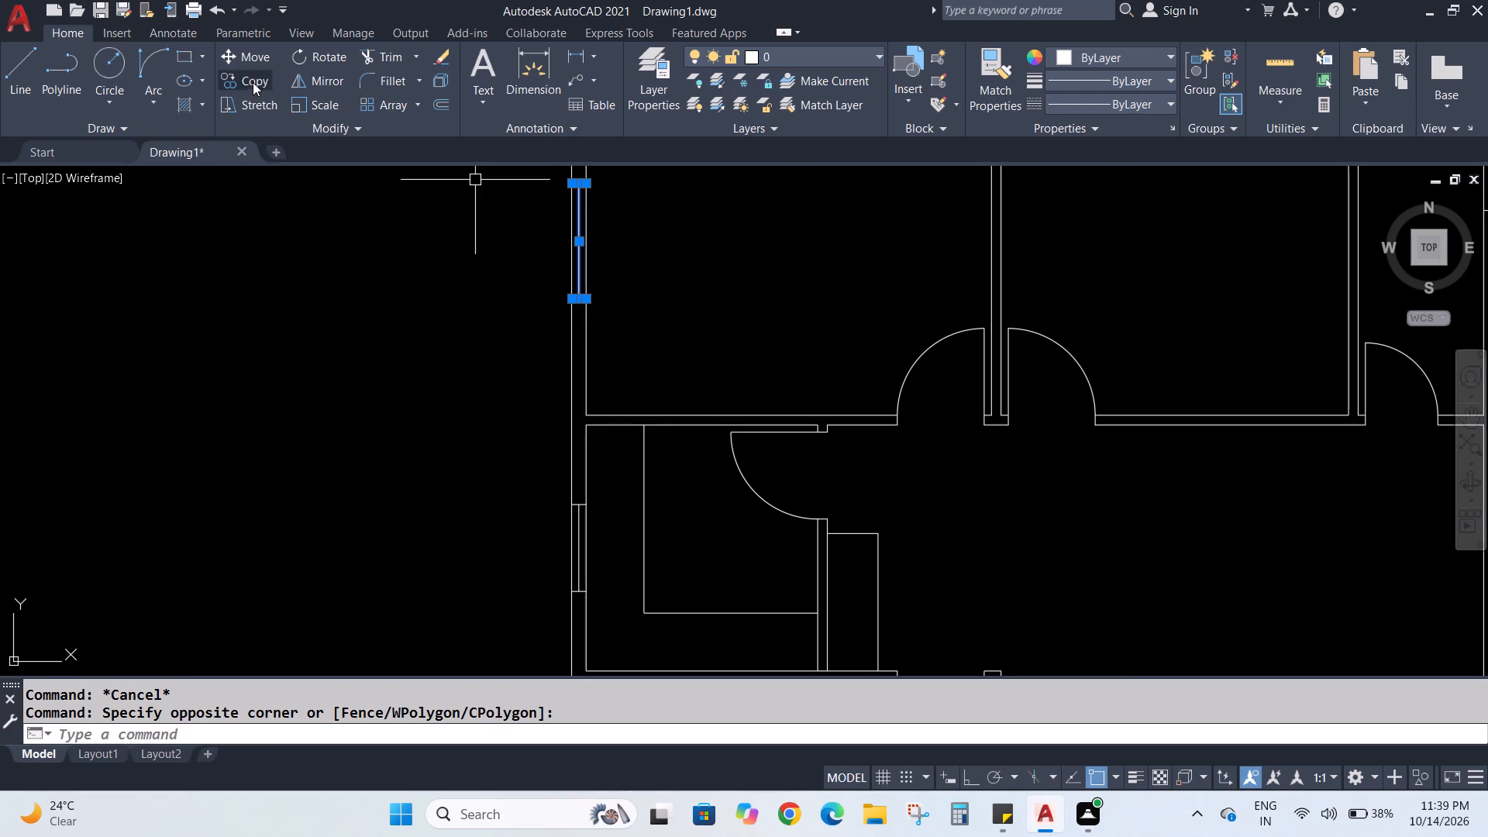
left_click(252, 81)
left_click(587, 301)
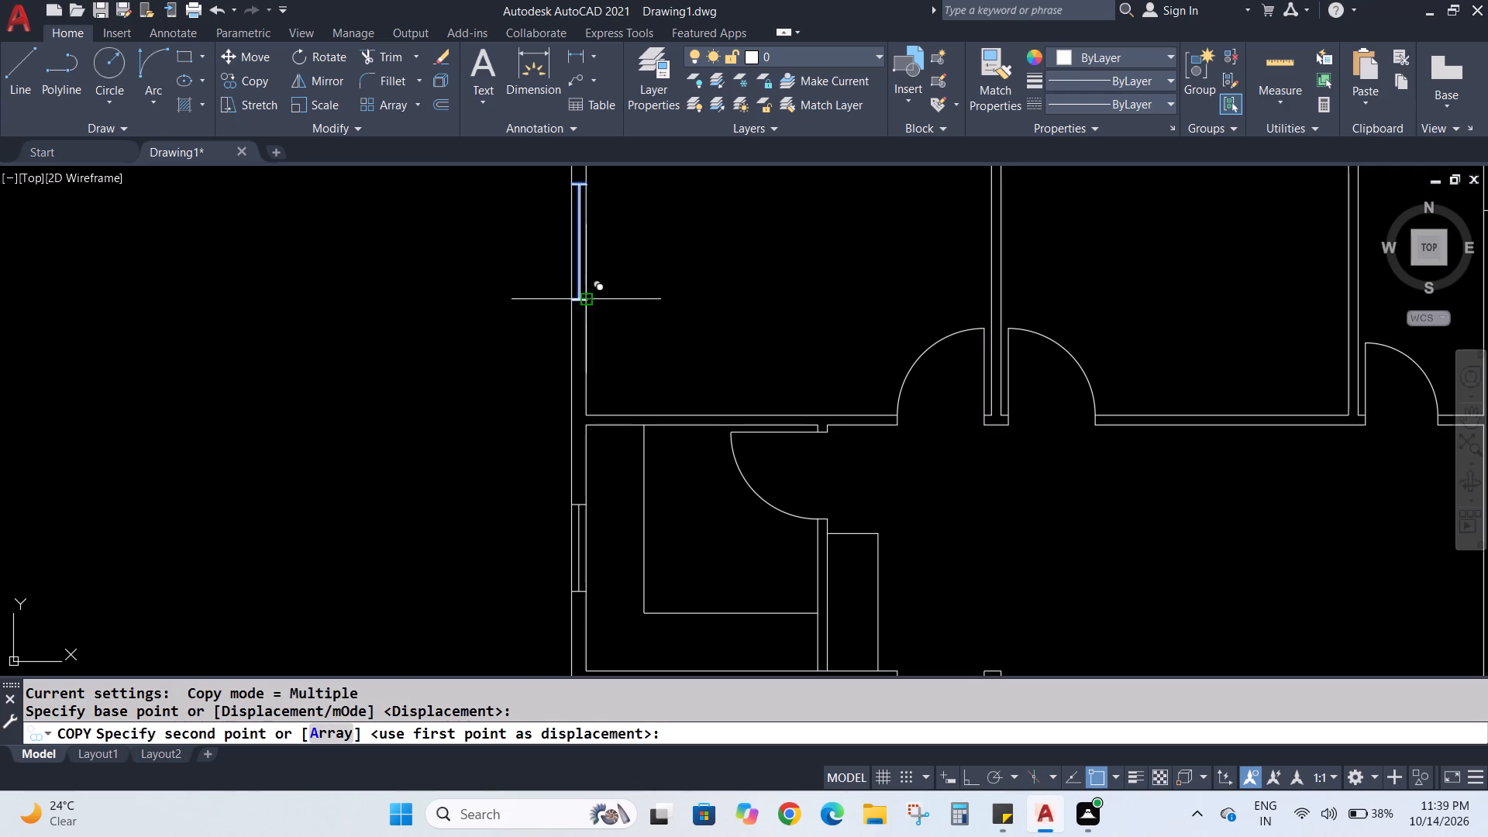
scroll(737, 456, "down", 5)
scroll(925, 515, "up", 4)
scroll(670, 425, "down", 2)
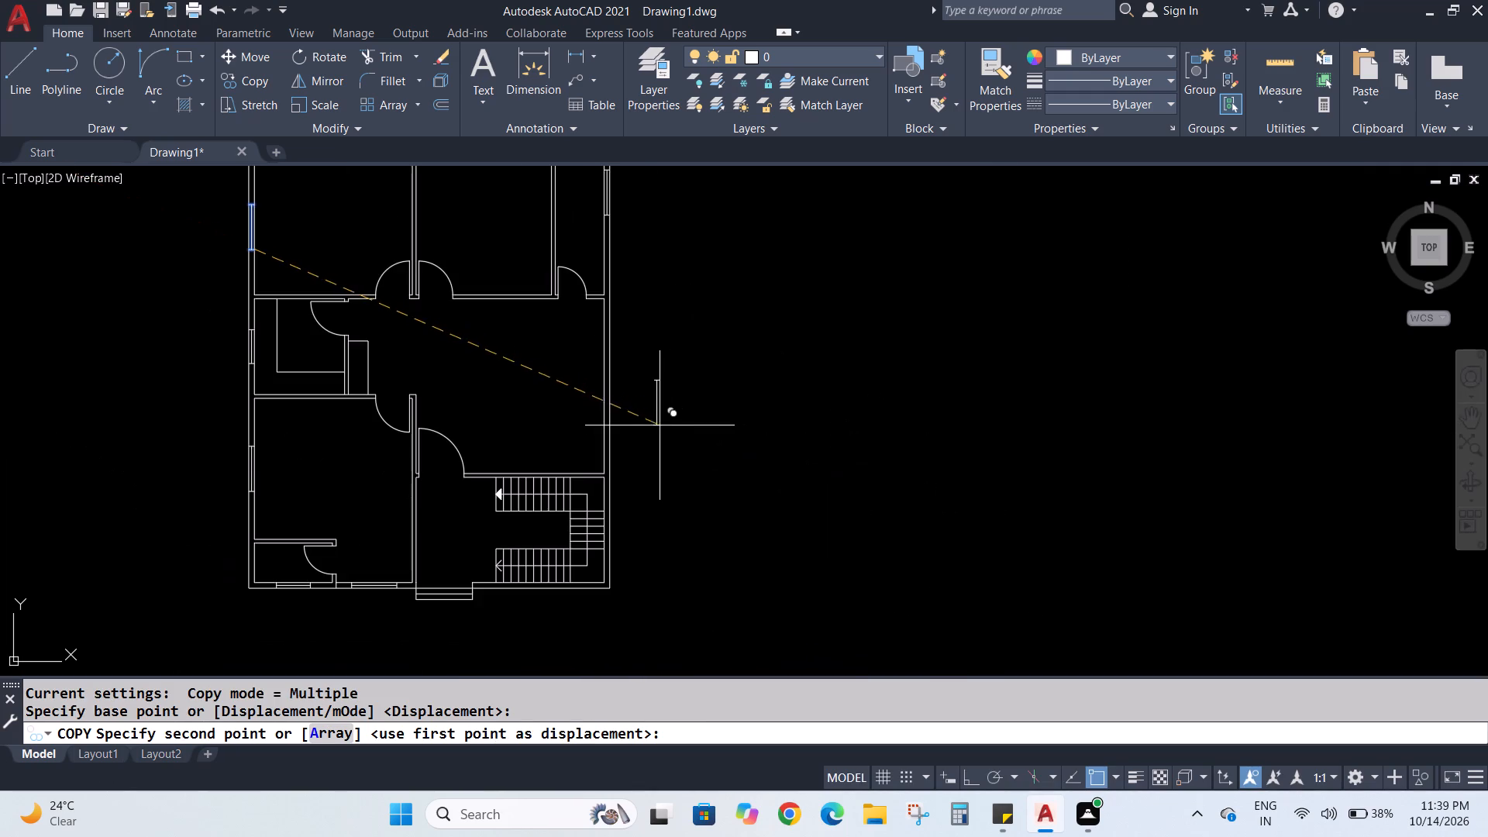
scroll(622, 425, "up", 2)
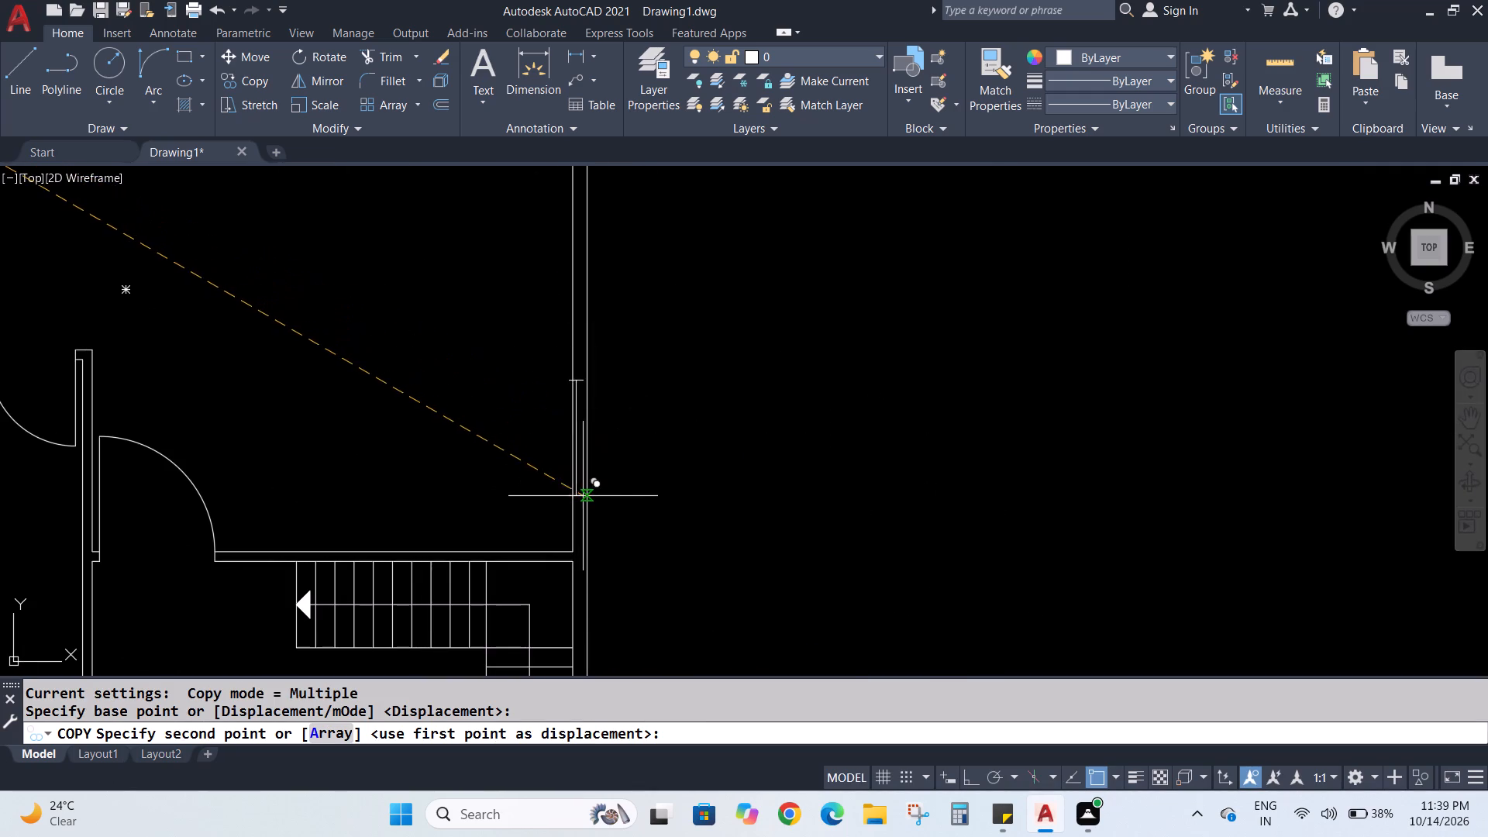
scroll(587, 488, "up", 4)
scroll(575, 491, "down", 1)
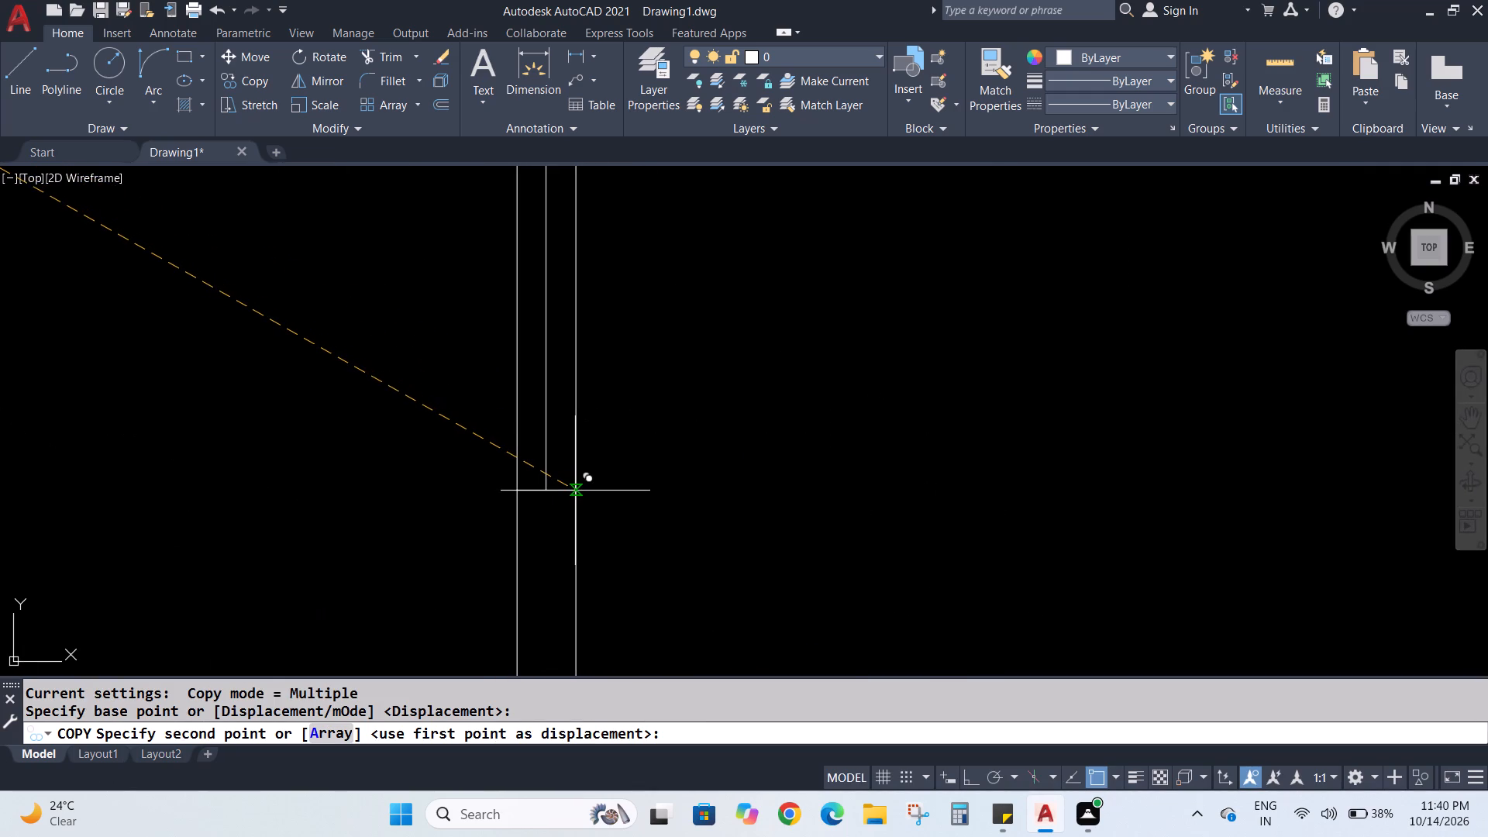
left_click(581, 498)
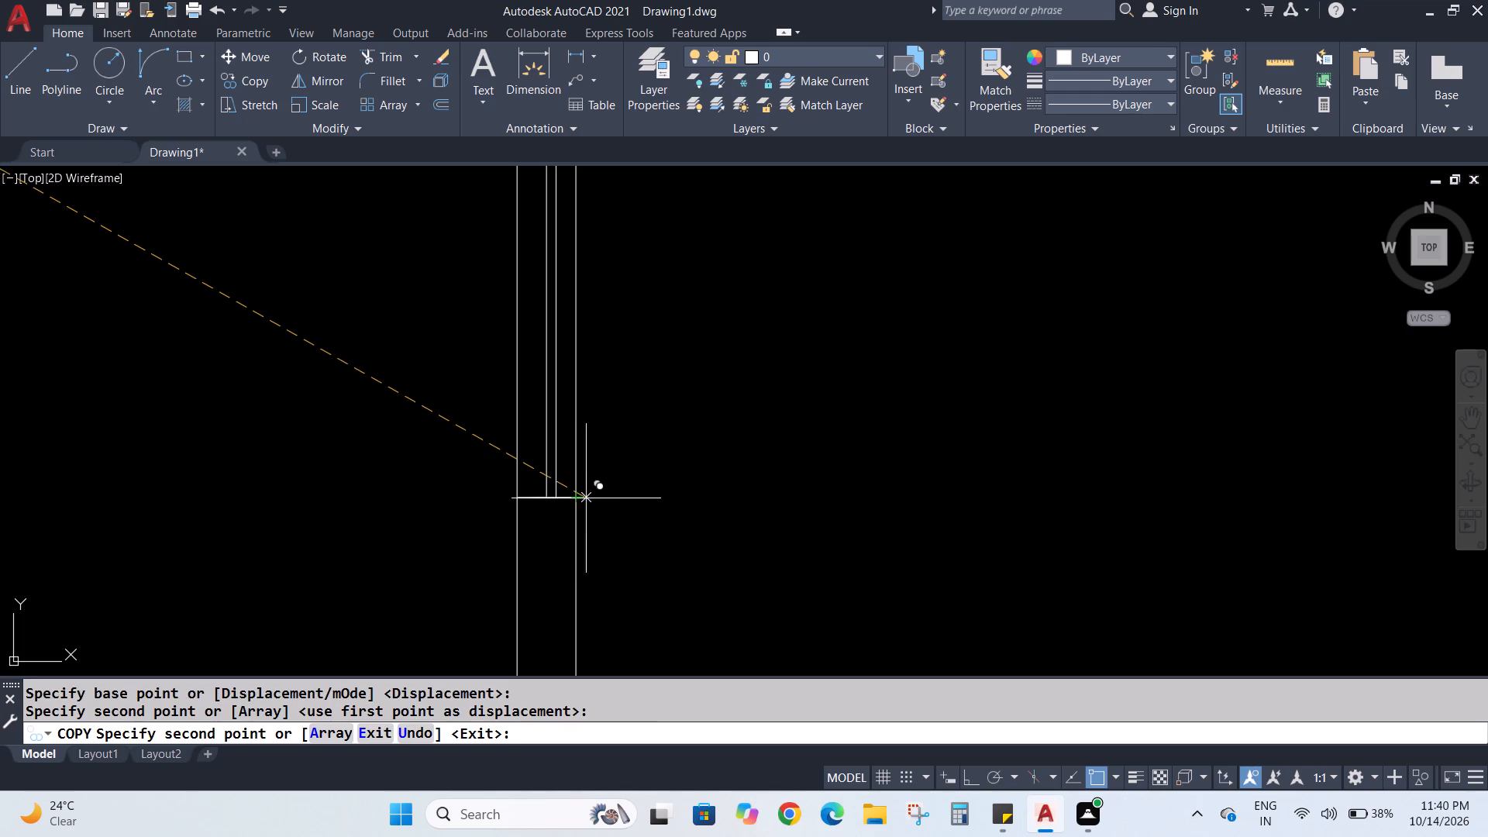
scroll(821, 509, "down", 1)
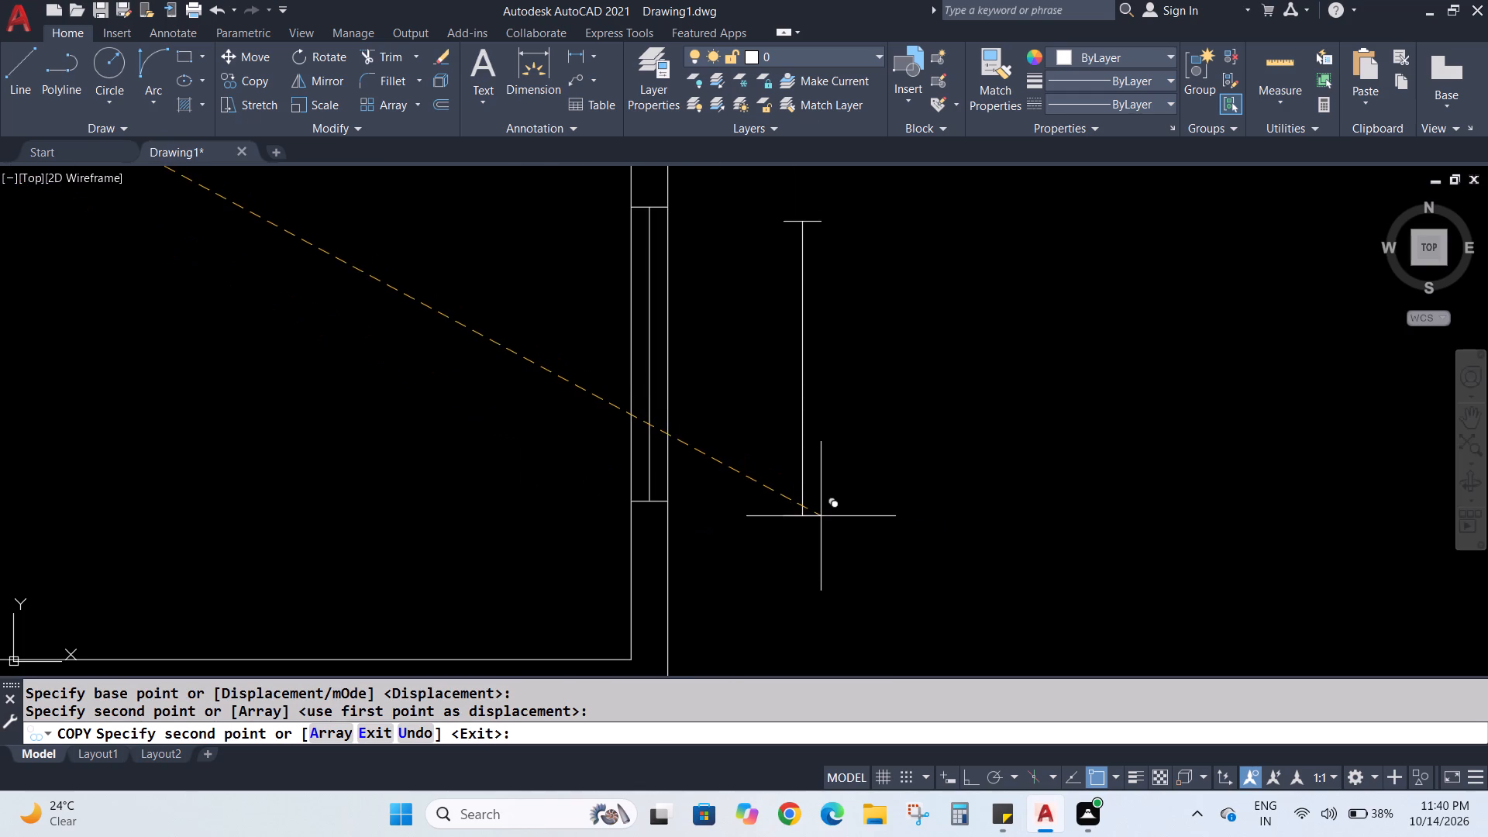
key("Escape")
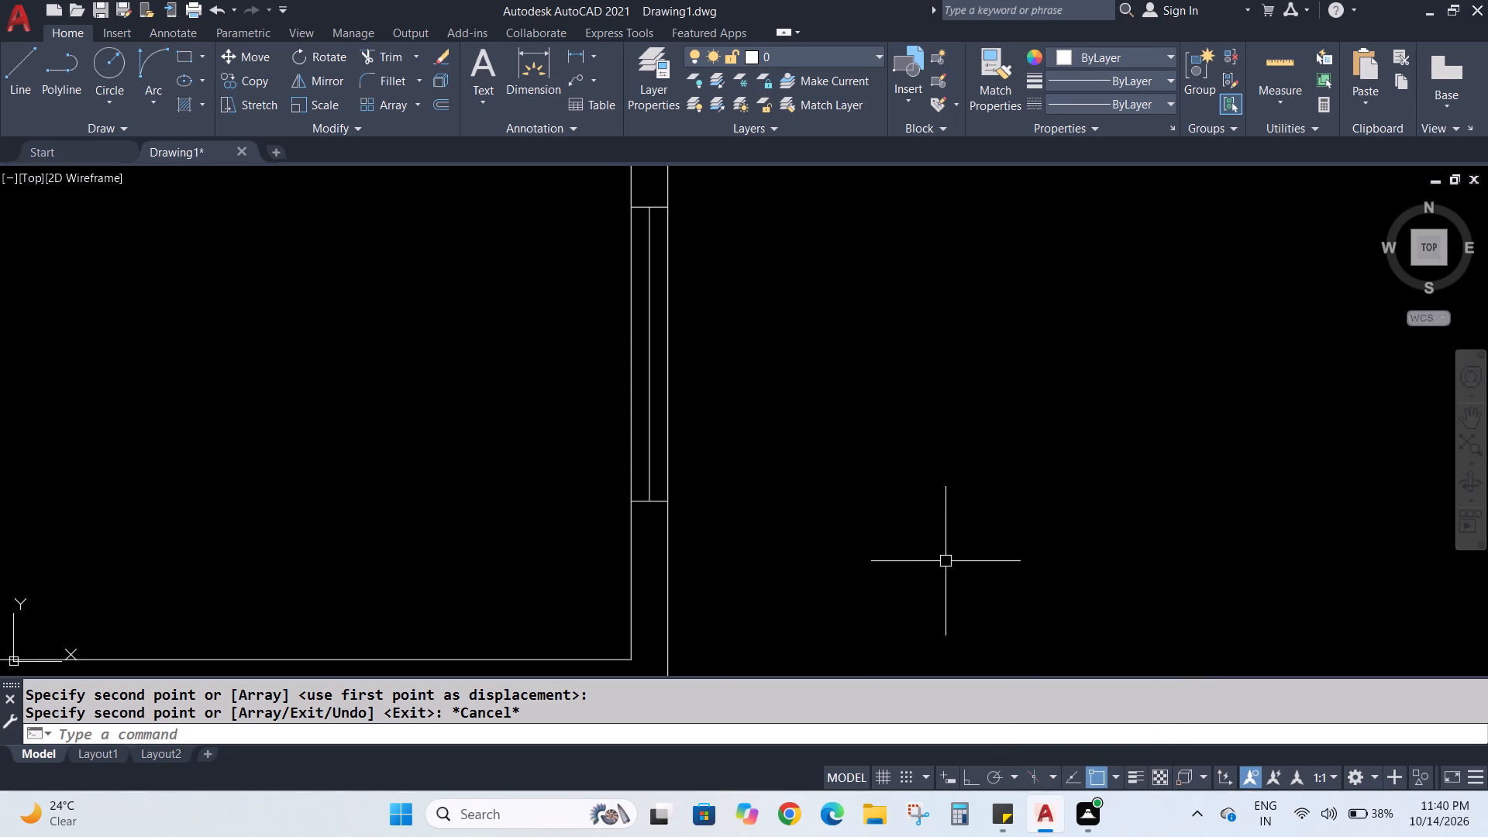
Open DesignCenter and insert the deciduous plan tree block from Landscaping.dwg in the empty space east of the floor plan.
scroll(944, 561, "down", 5)
scroll(932, 561, "up", 1)
middle_click_drag(937, 563, 966, 536)
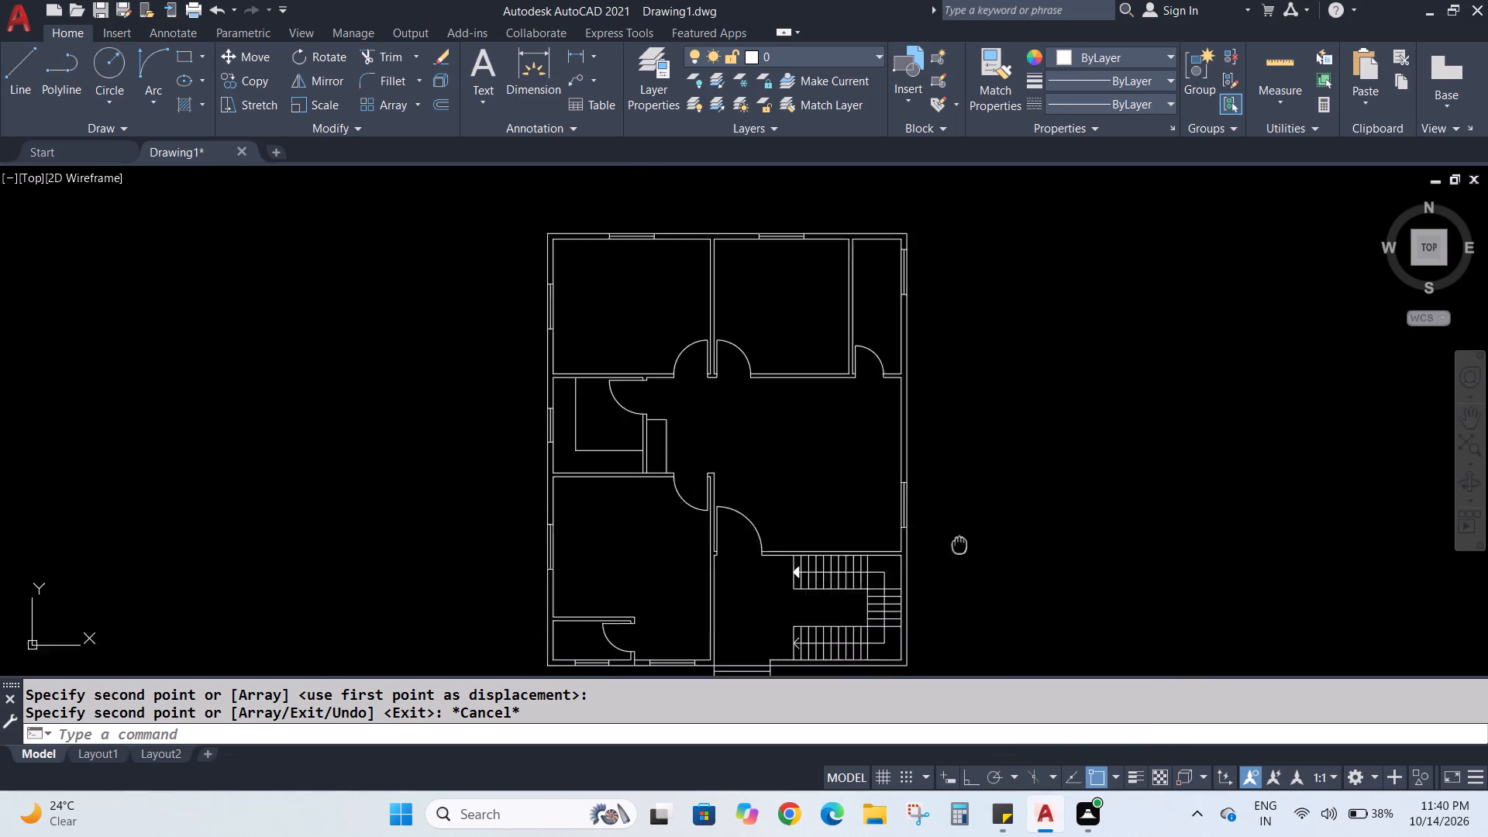
middle_click_drag(966, 536, 999, 513)
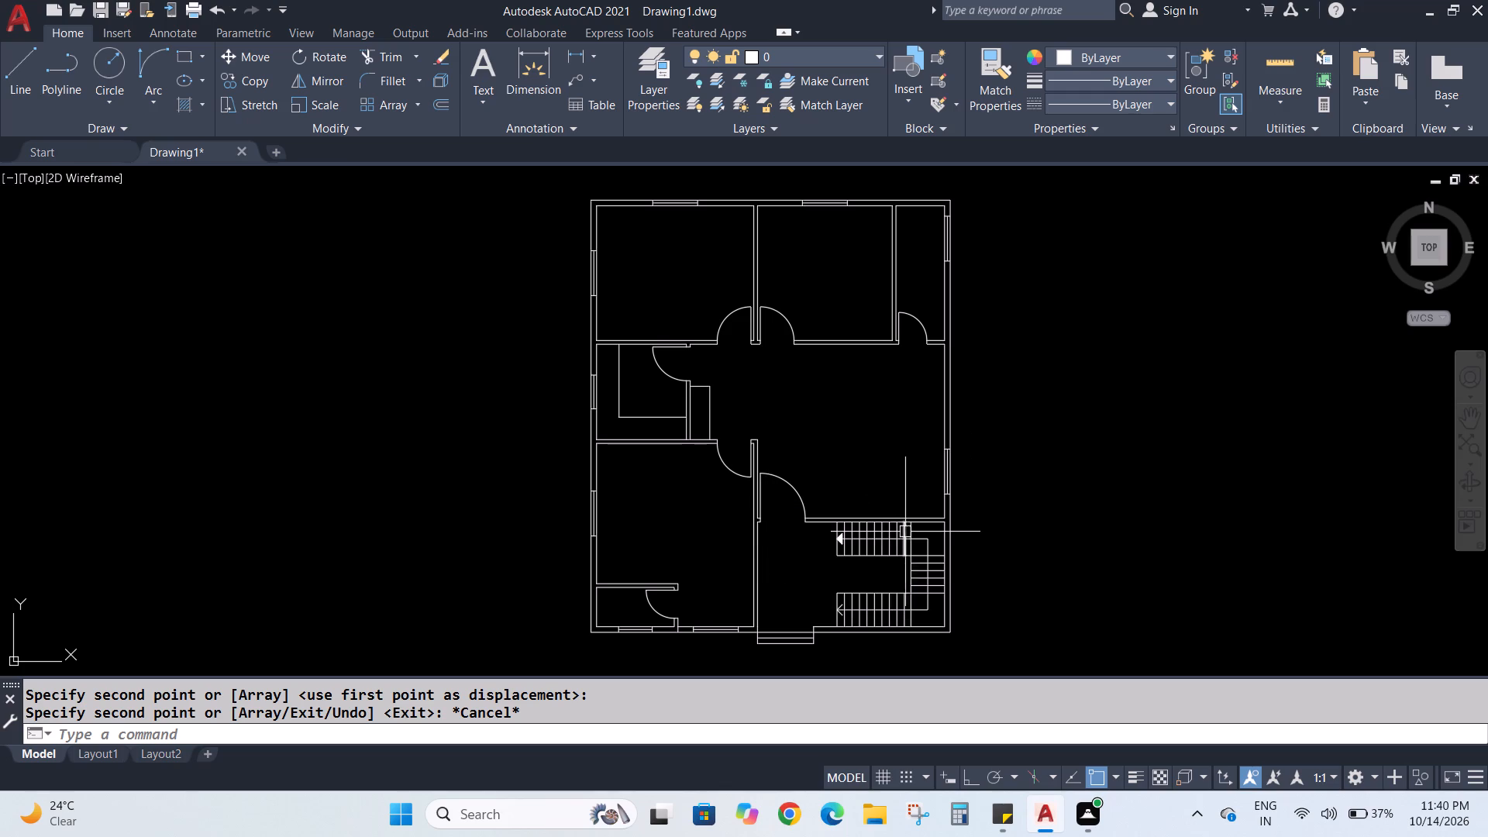
type("DC")
key("Return")
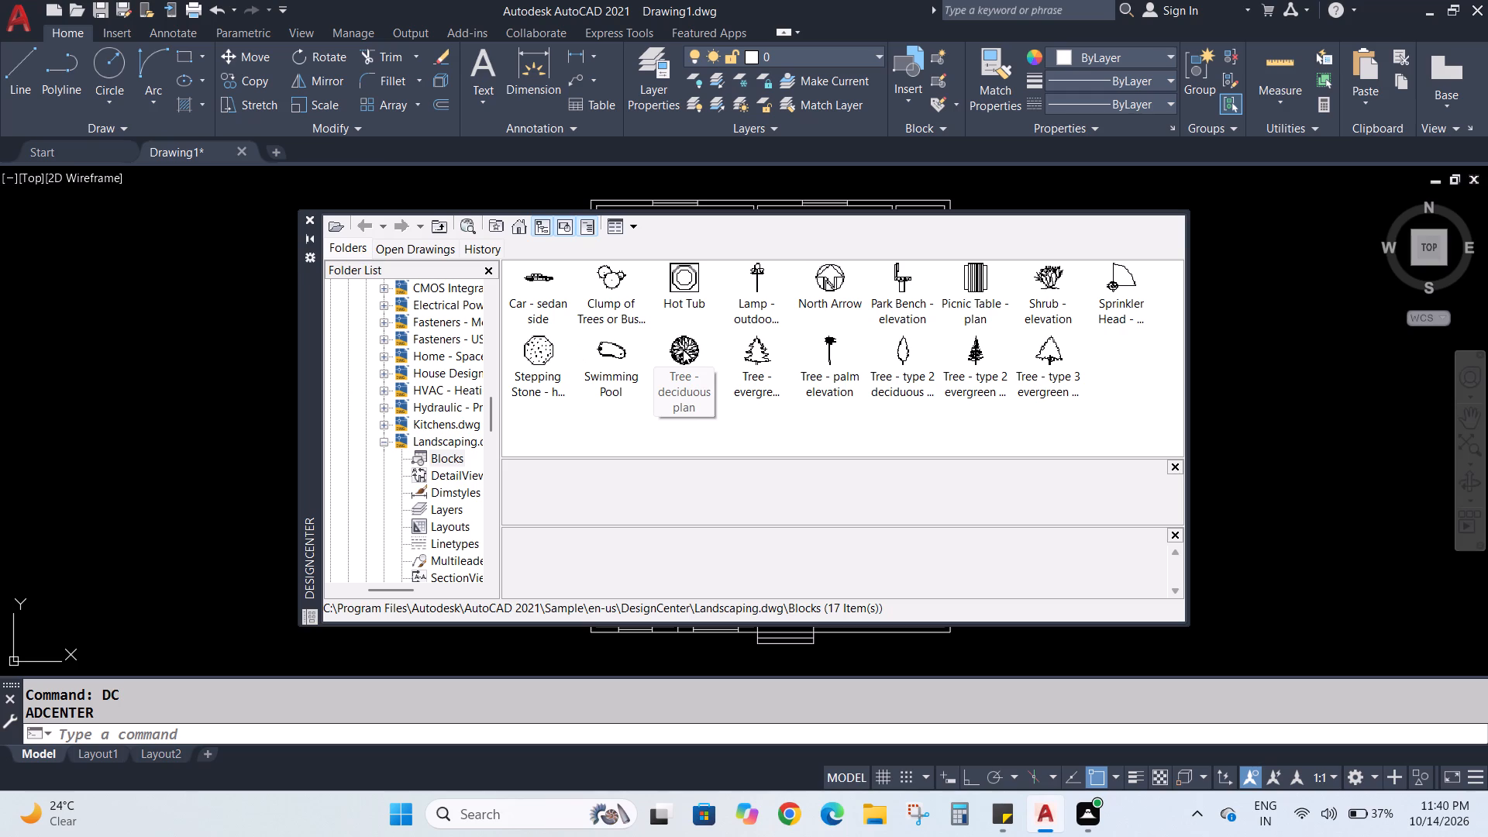
left_click_drag(683, 350, 1055, 340)
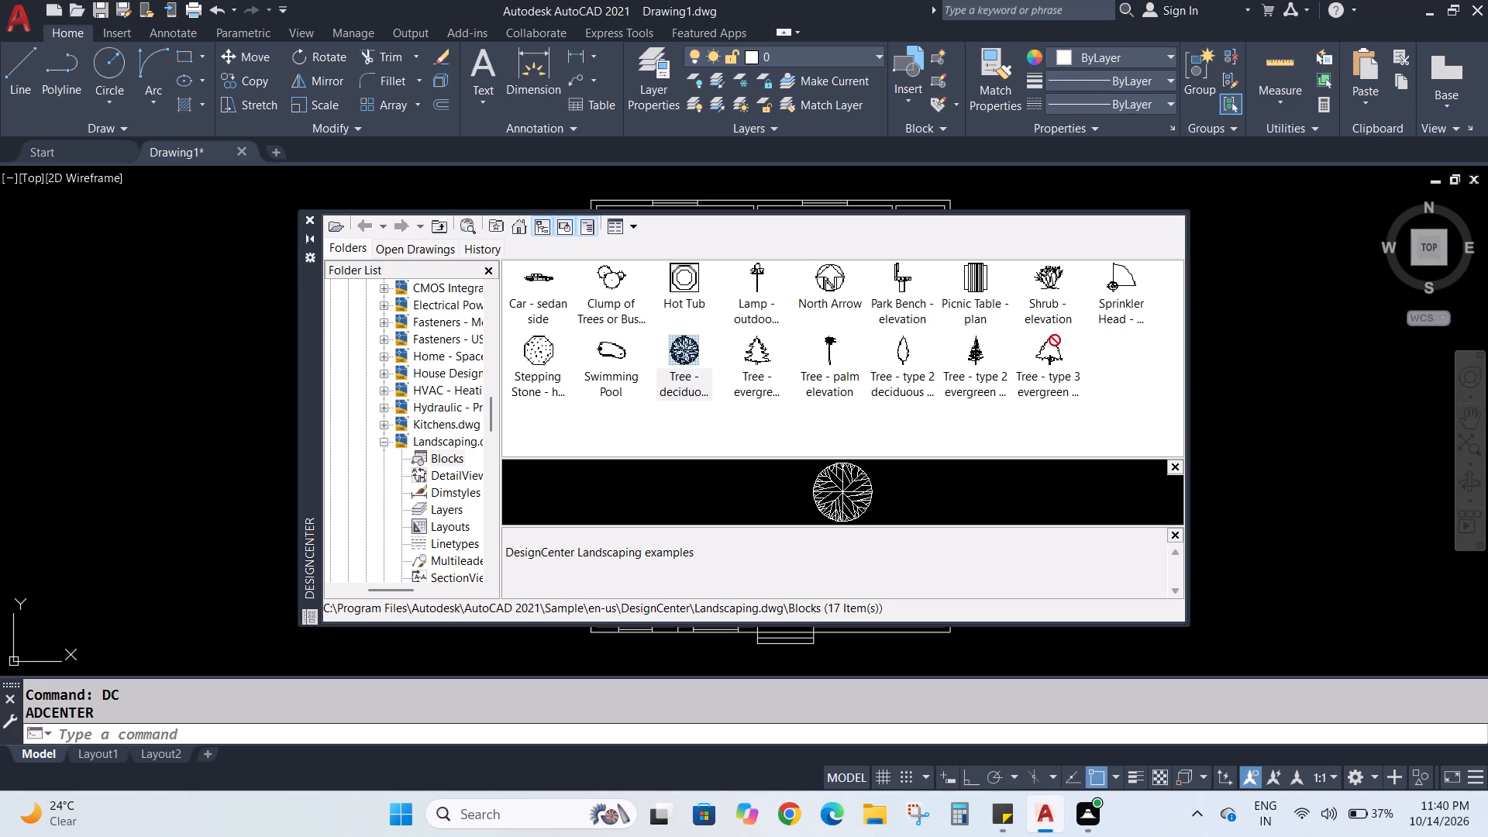
left_click_drag(1055, 340, 1255, 367)
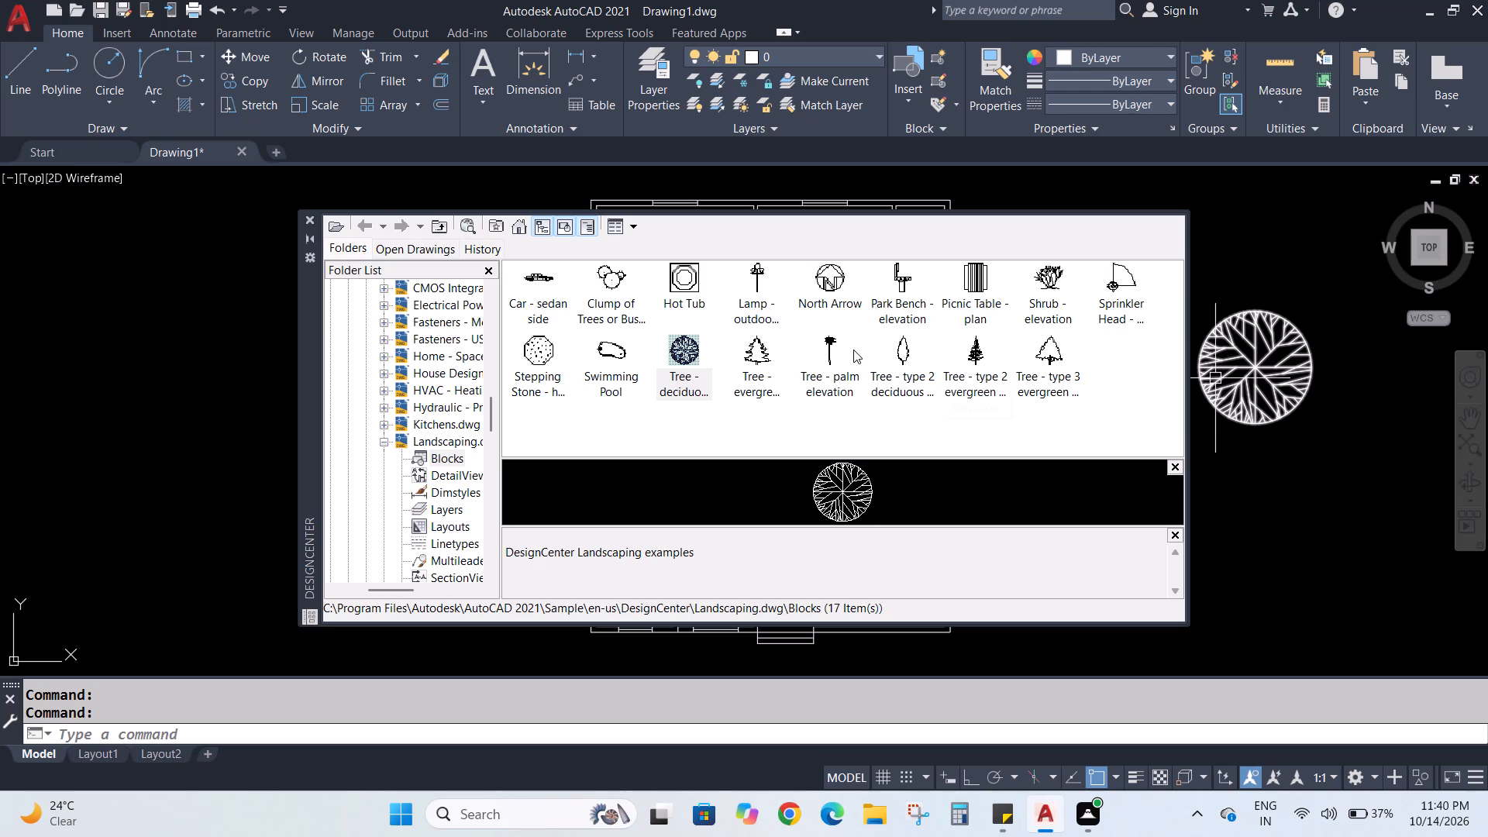
Insert the Bed - Queen block from Home - Space Planner.dwg beside the tree, east of the floor plan.
left_click(445, 223)
left_click(444, 225)
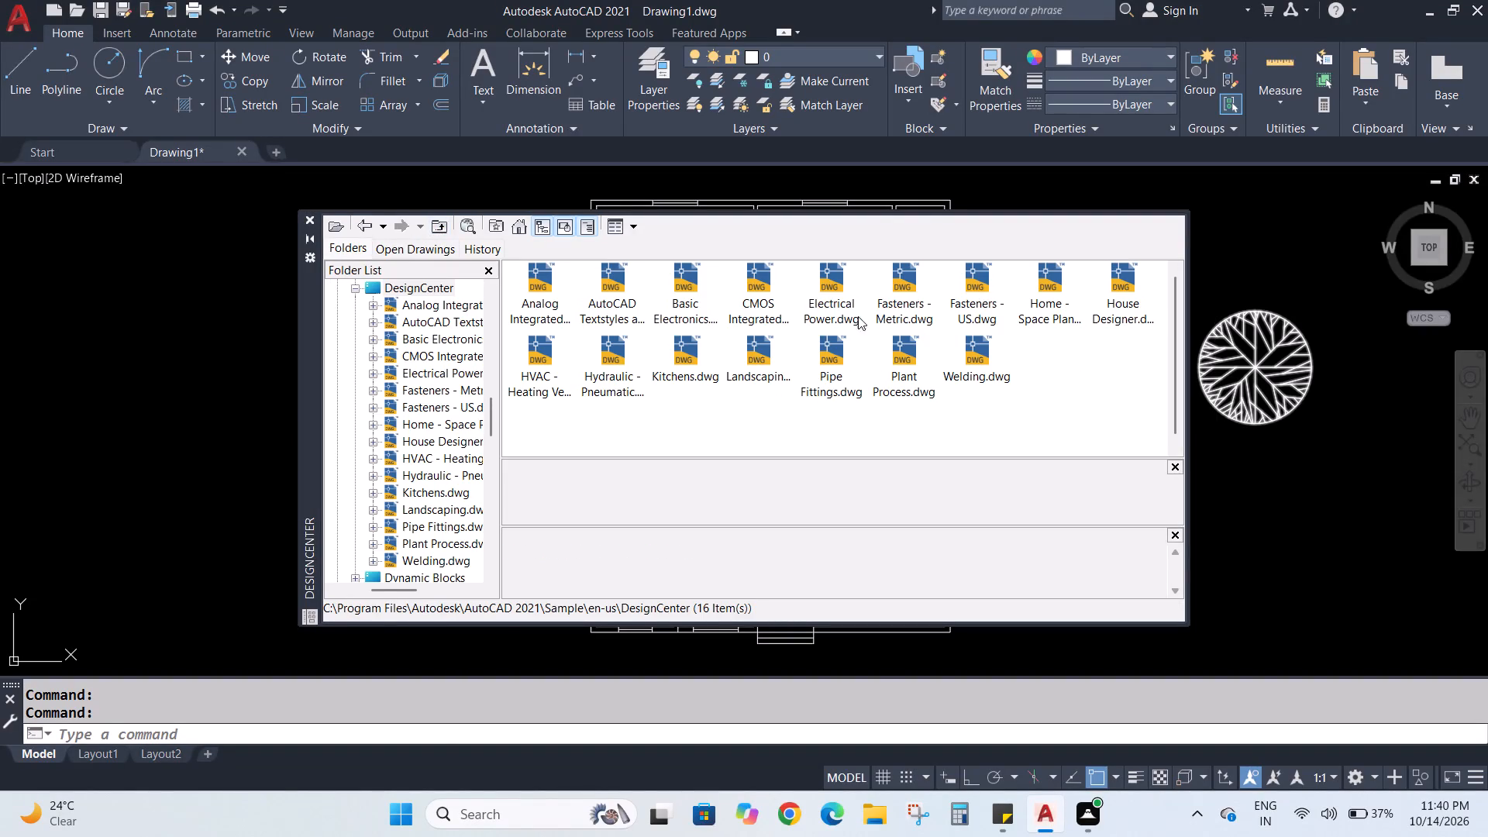
double_click(1048, 308)
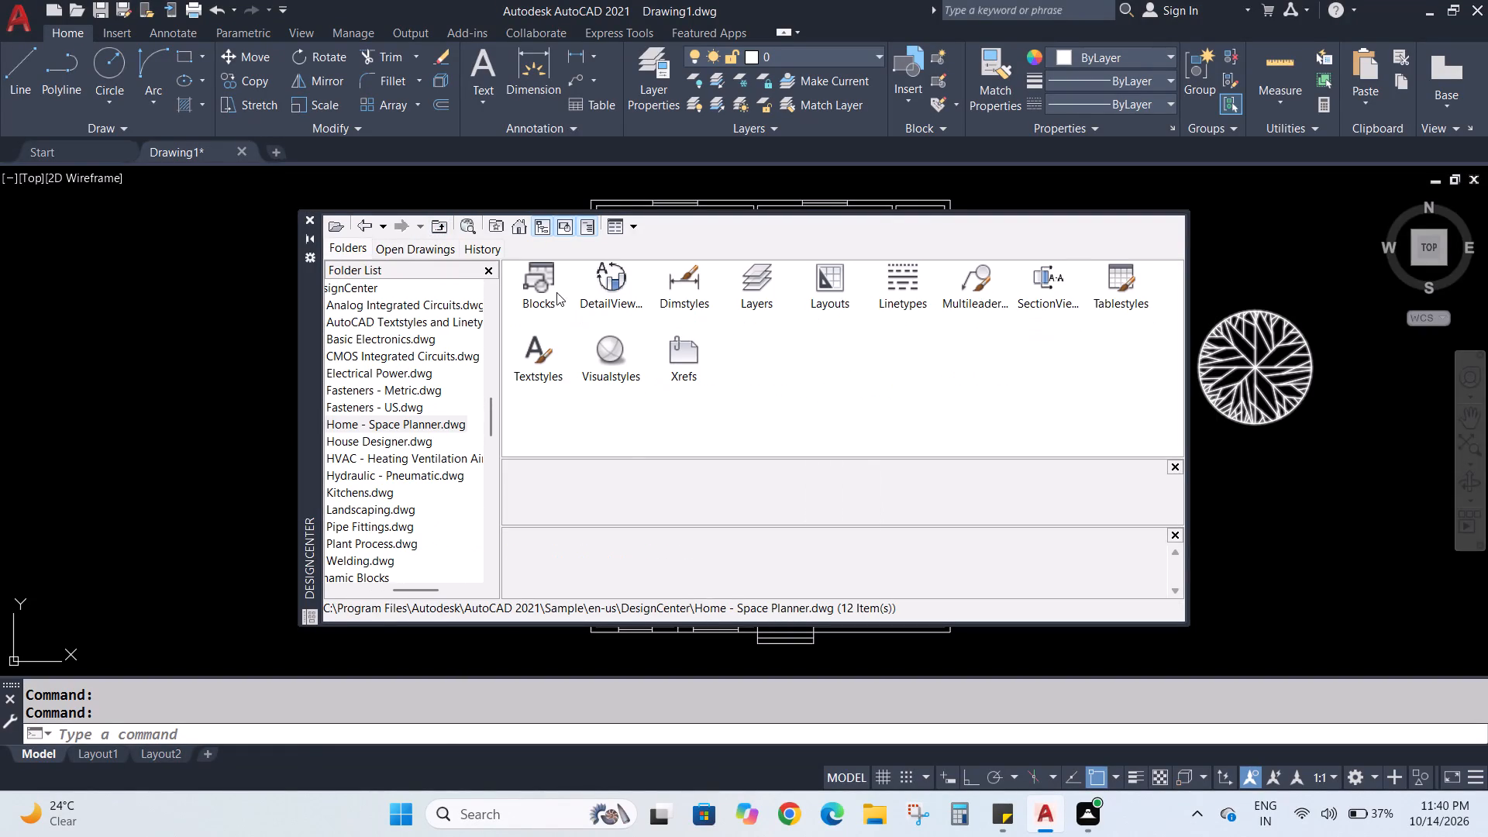
double_click(540, 288)
left_click_drag(537, 284, 1333, 386)
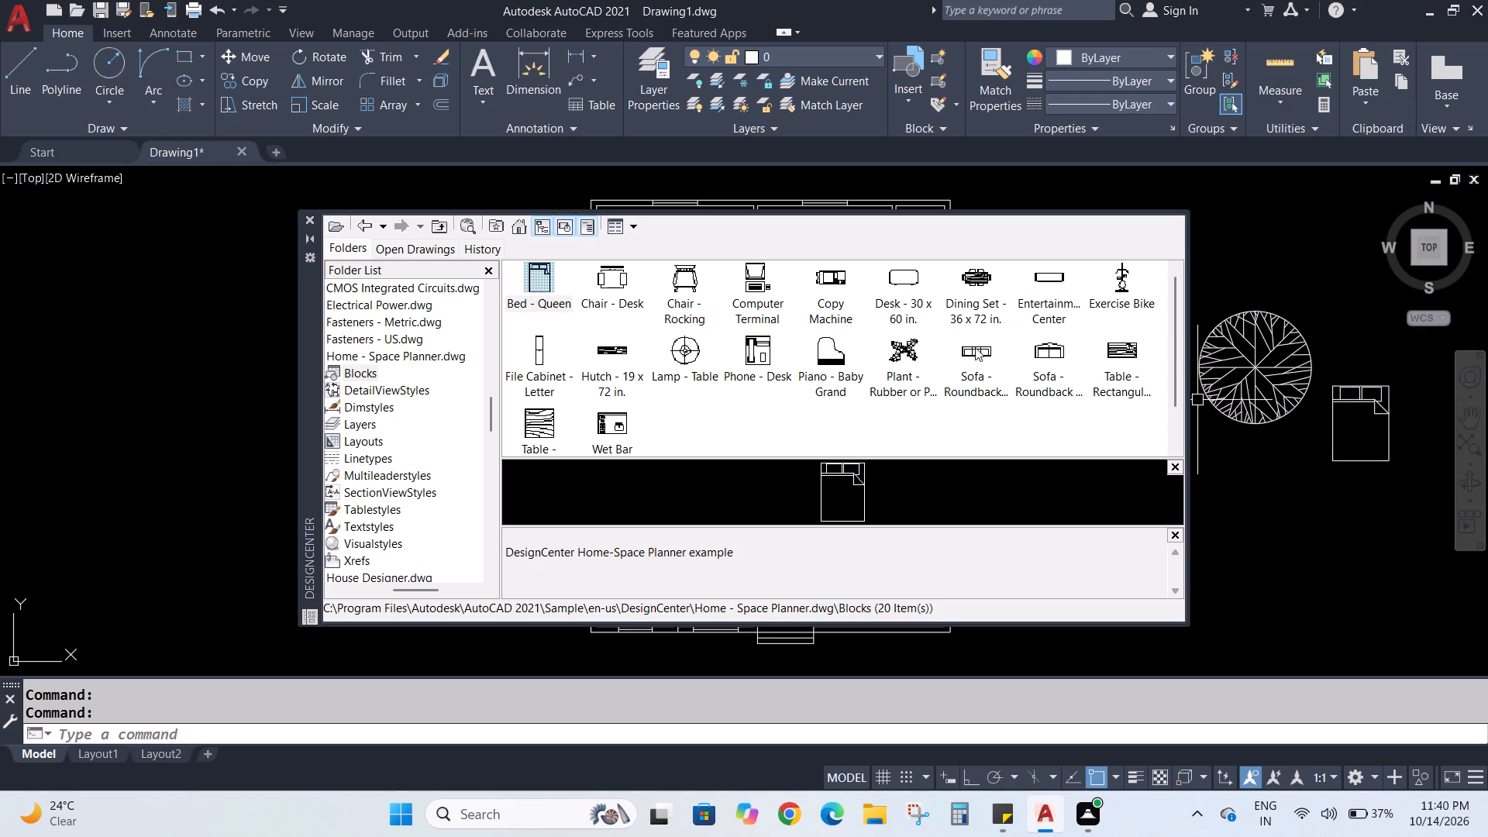
Place the living-room blocks around the tree and bed: both Sofa - Roundback types, the Entertainment Center and the upper rectangular table.
left_click_drag(975, 348, 1280, 496)
left_click_drag(1050, 367, 1367, 497)
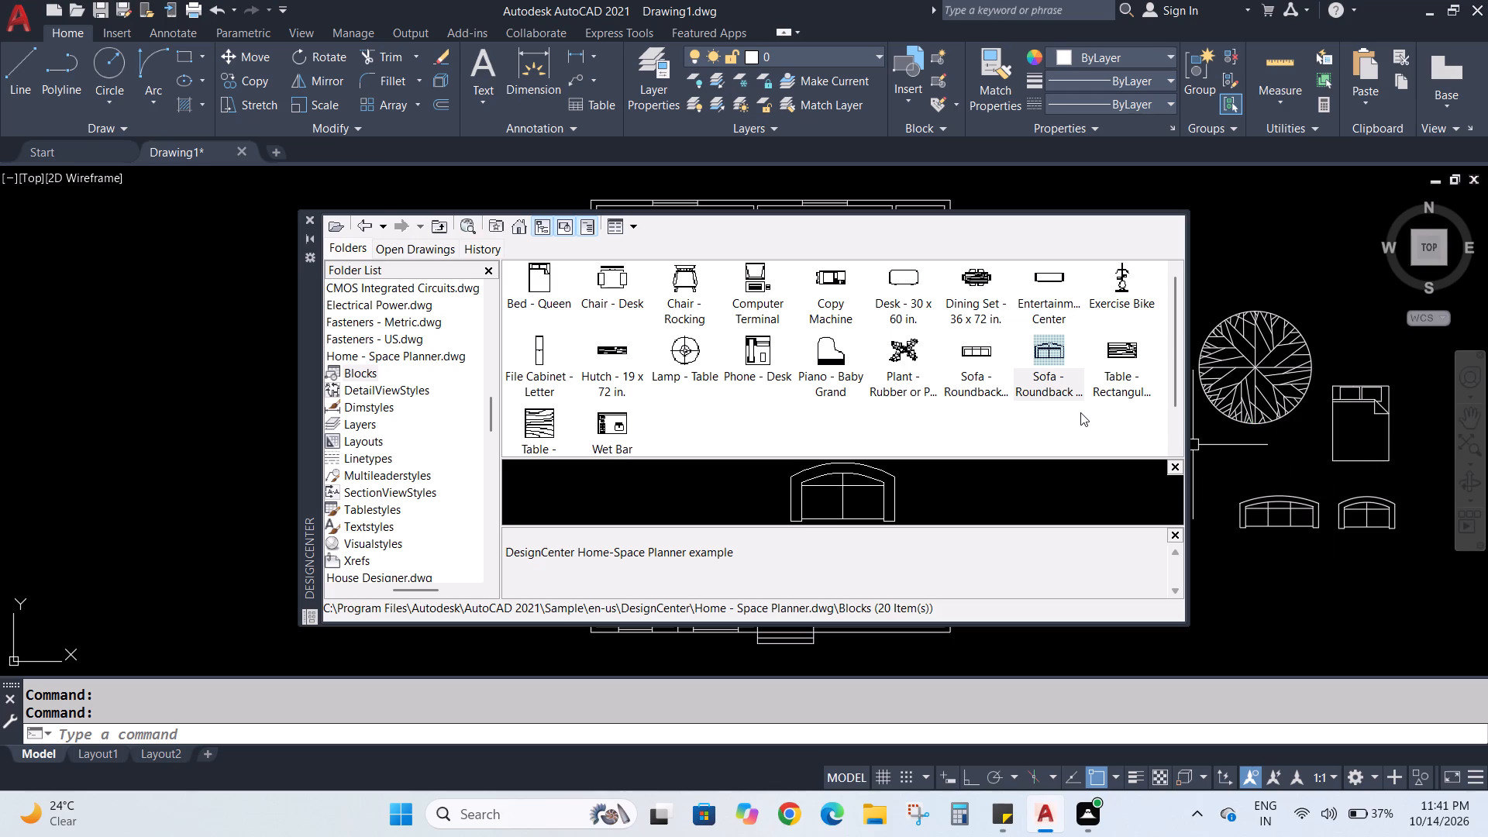
left_click_drag(1047, 299, 1268, 291)
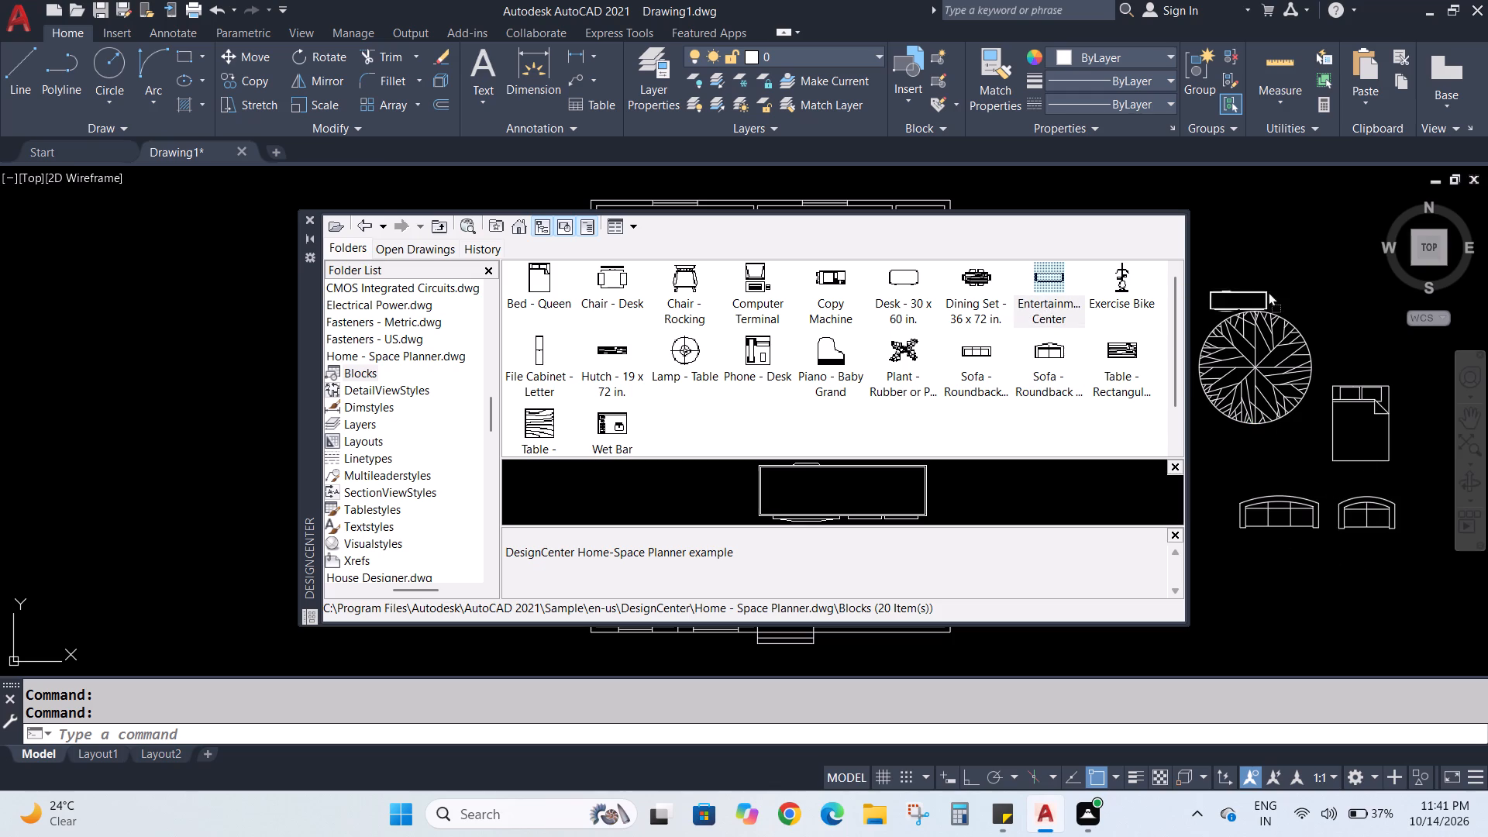
left_click_drag(1268, 291, 1273, 262)
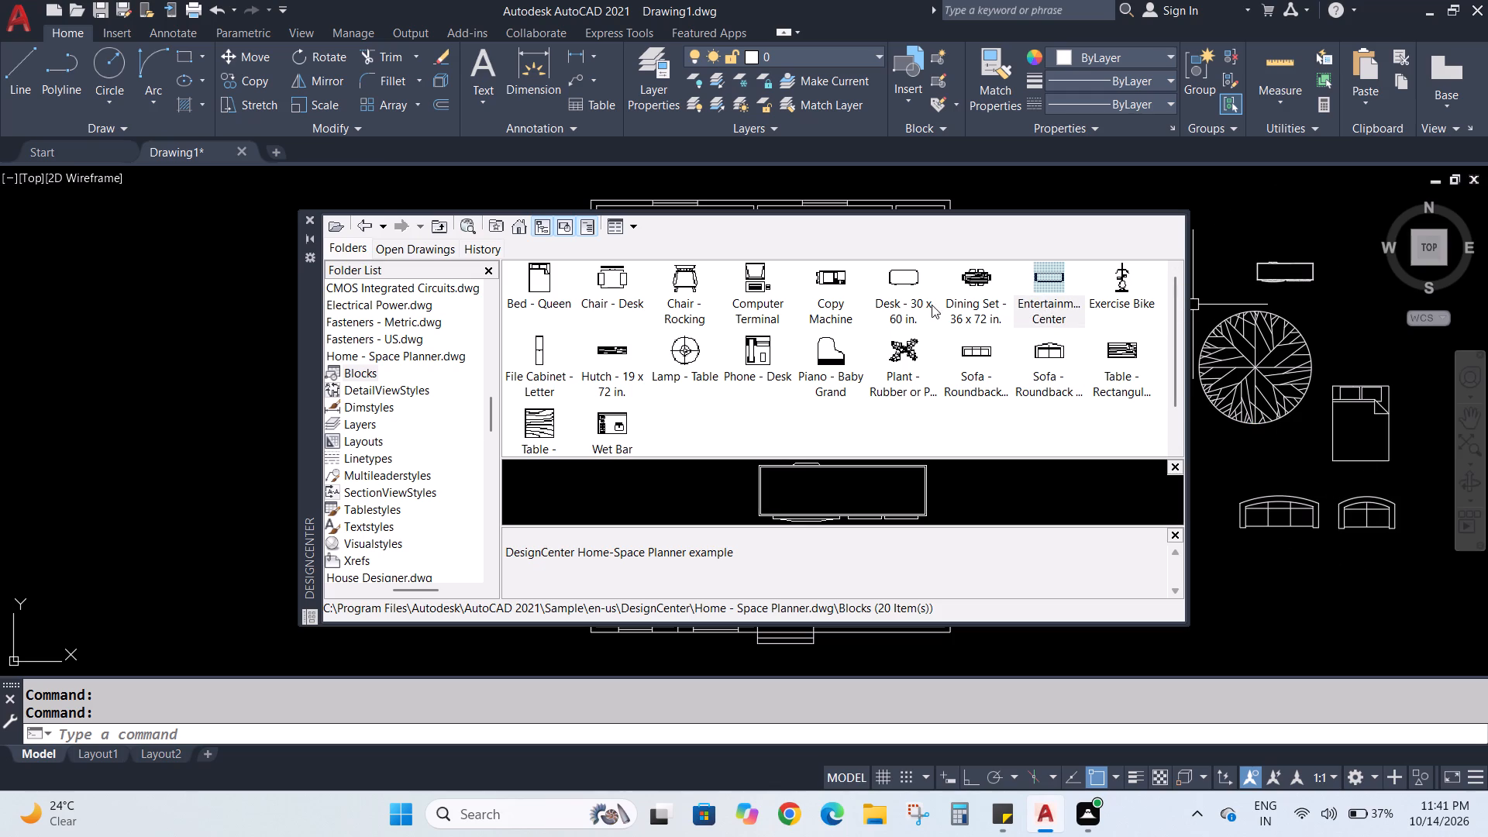
left_click_drag(1124, 352, 1242, 438)
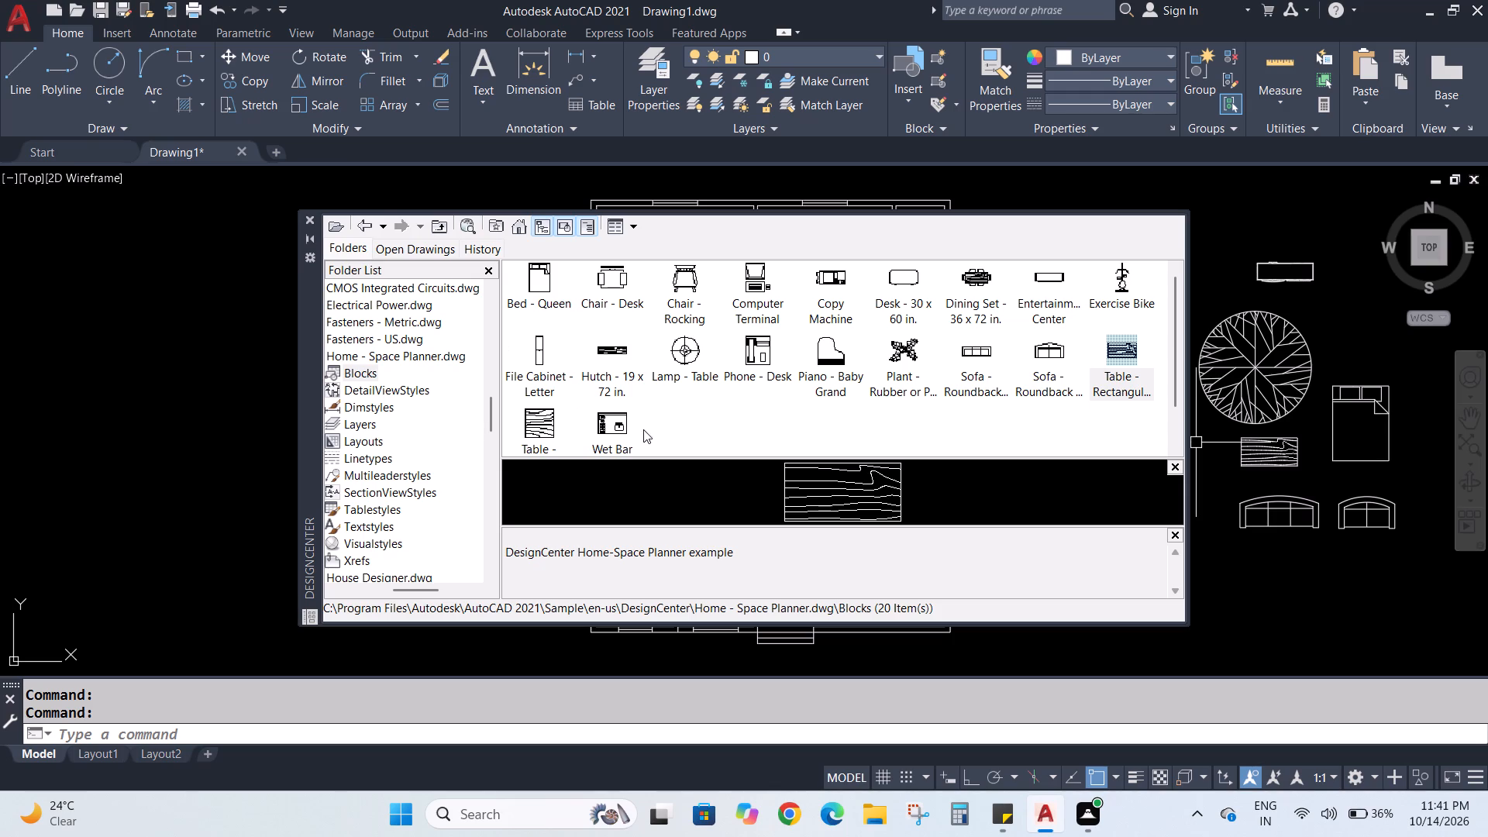
Insert the Sink - Oval top and Toilet - top blocks from House Designer.dwg between the tree and the bed's north side.
left_click(363, 229)
left_click(361, 226)
double_click(1119, 292)
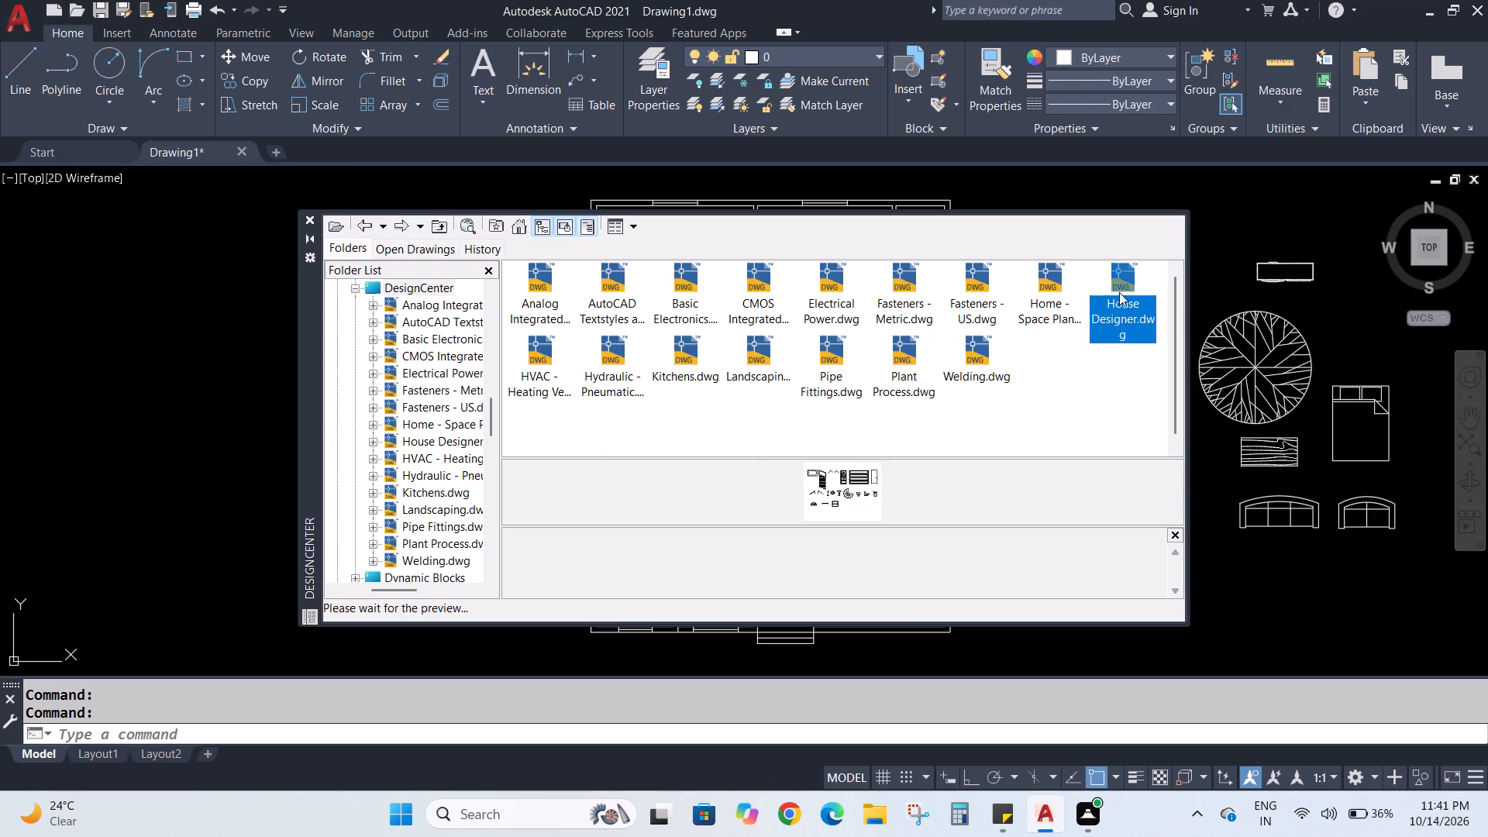
double_click(546, 283)
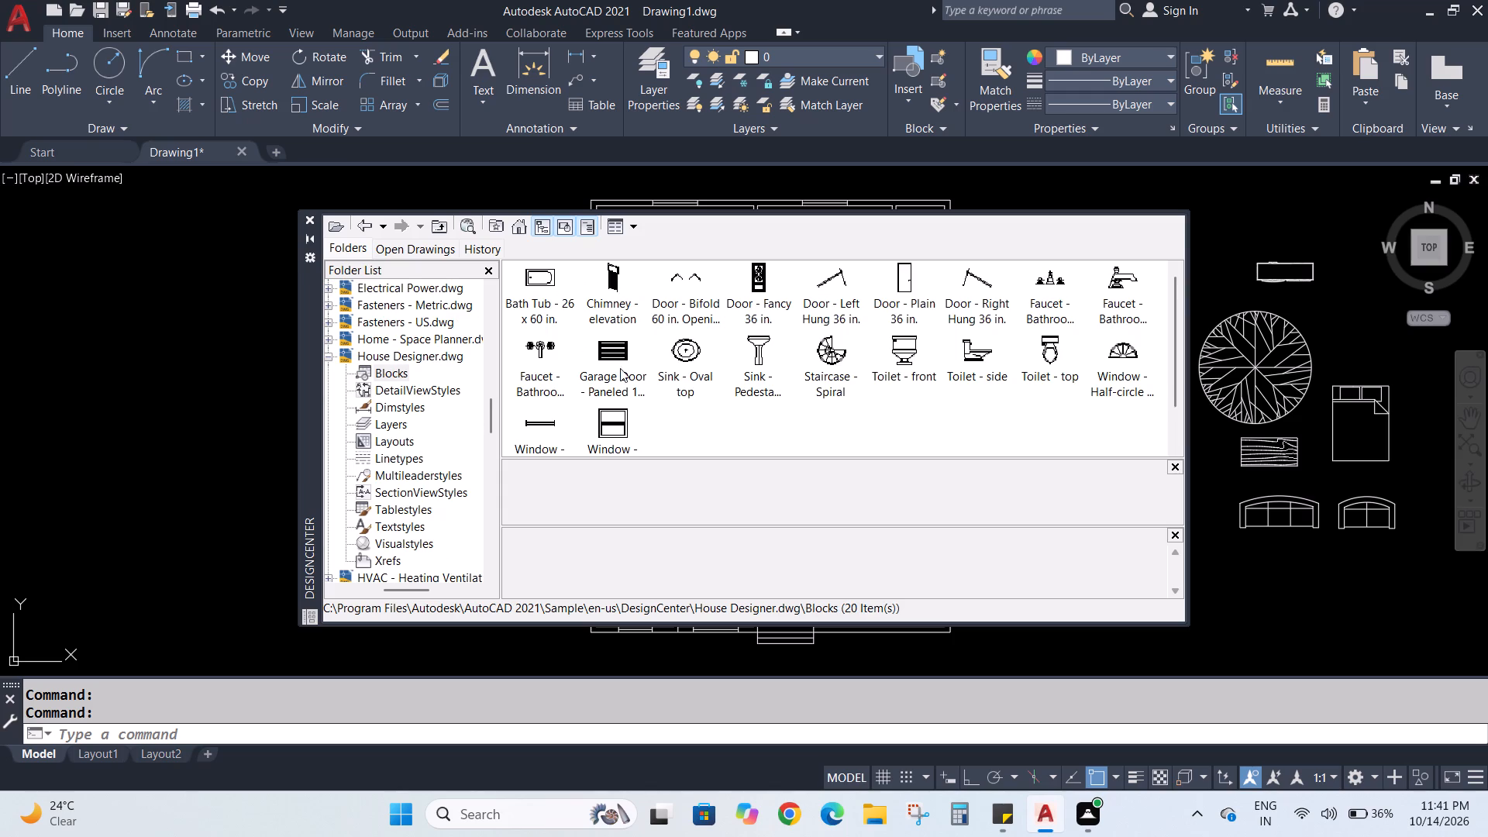
left_click_drag(685, 362, 1402, 365)
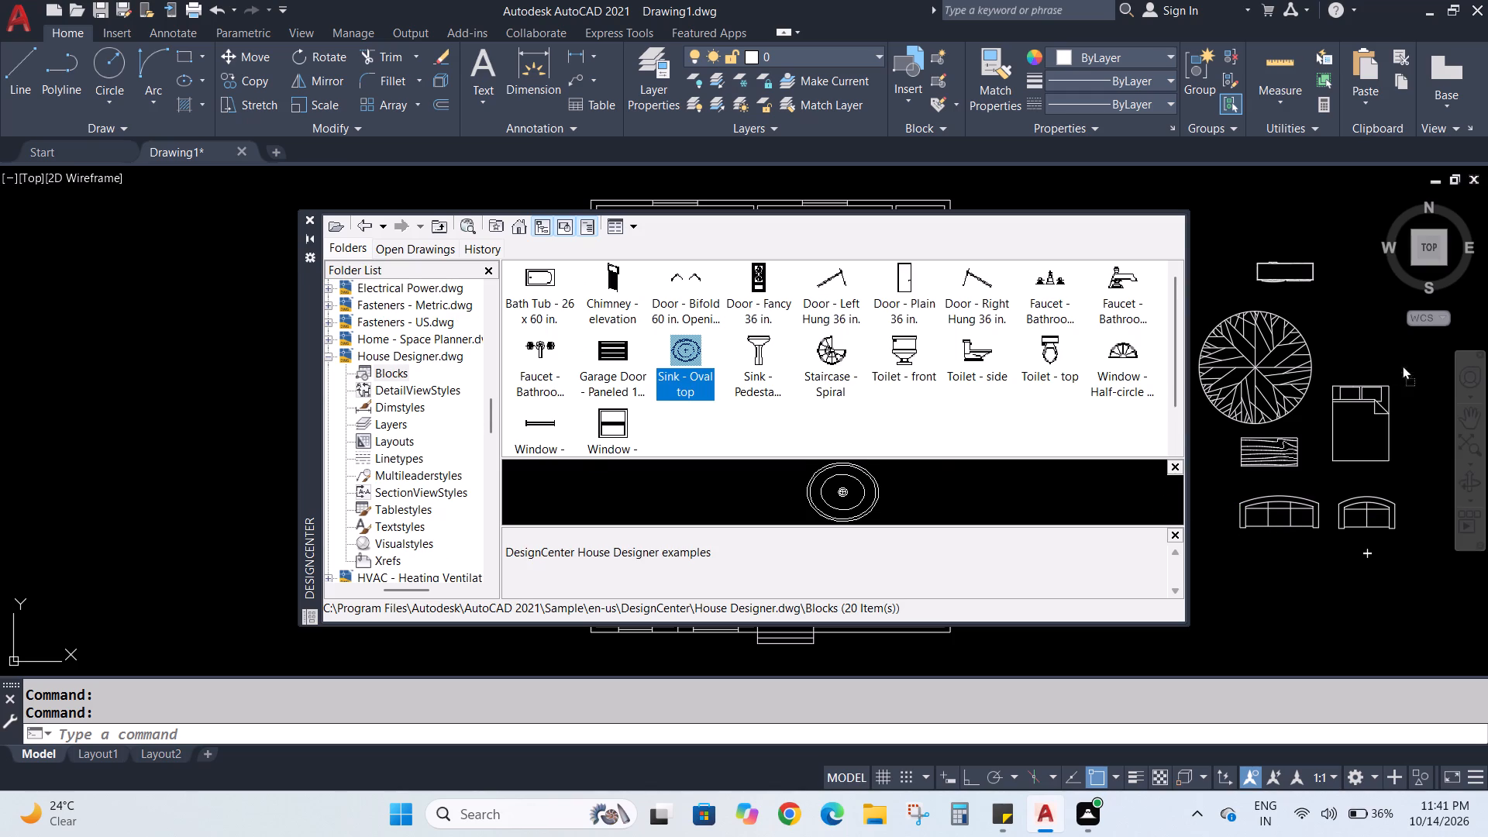
left_click_drag(1402, 365, 1346, 358)
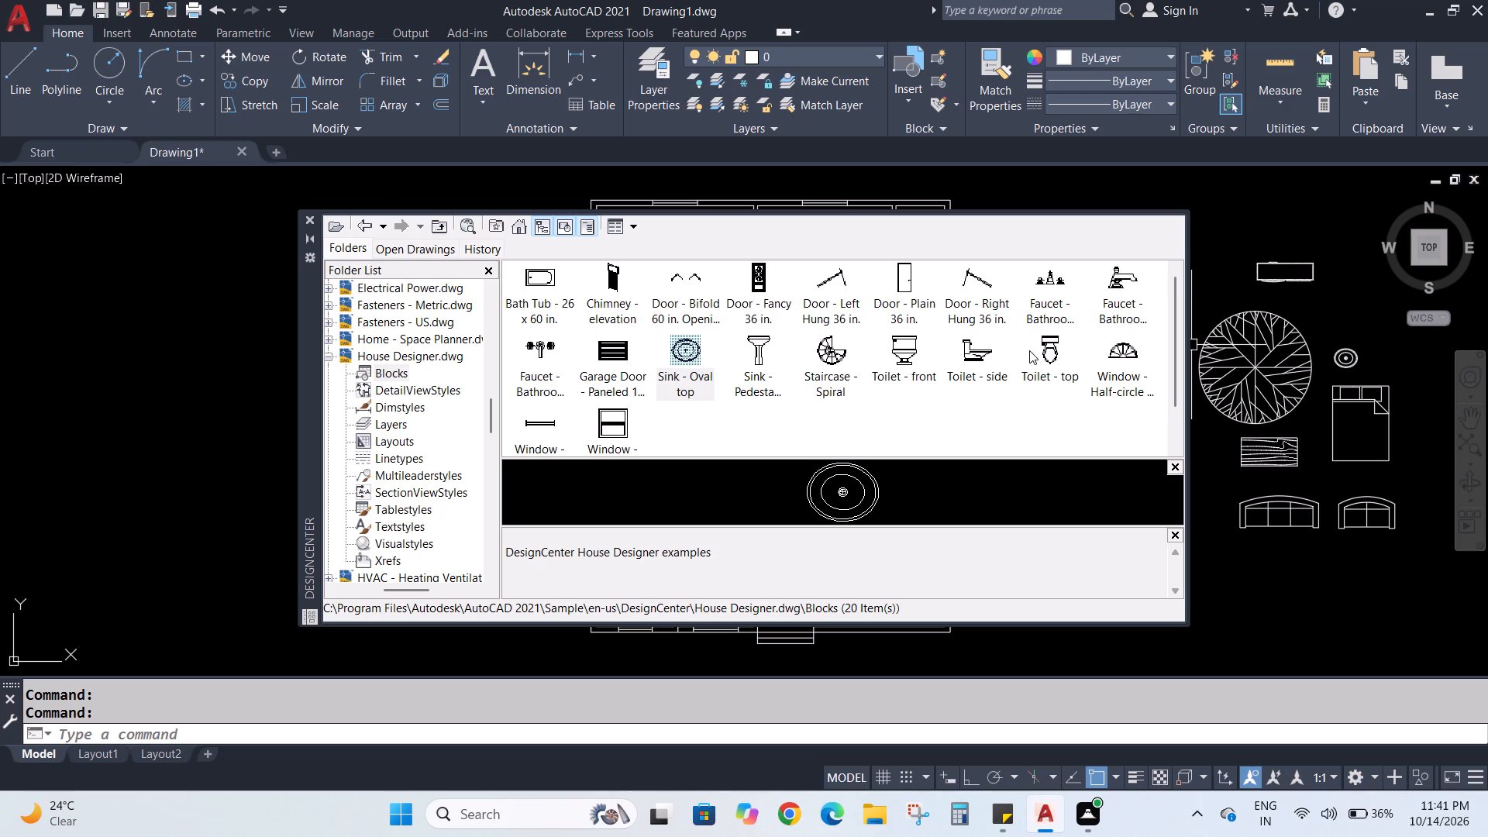
left_click_drag(1048, 356, 1379, 347)
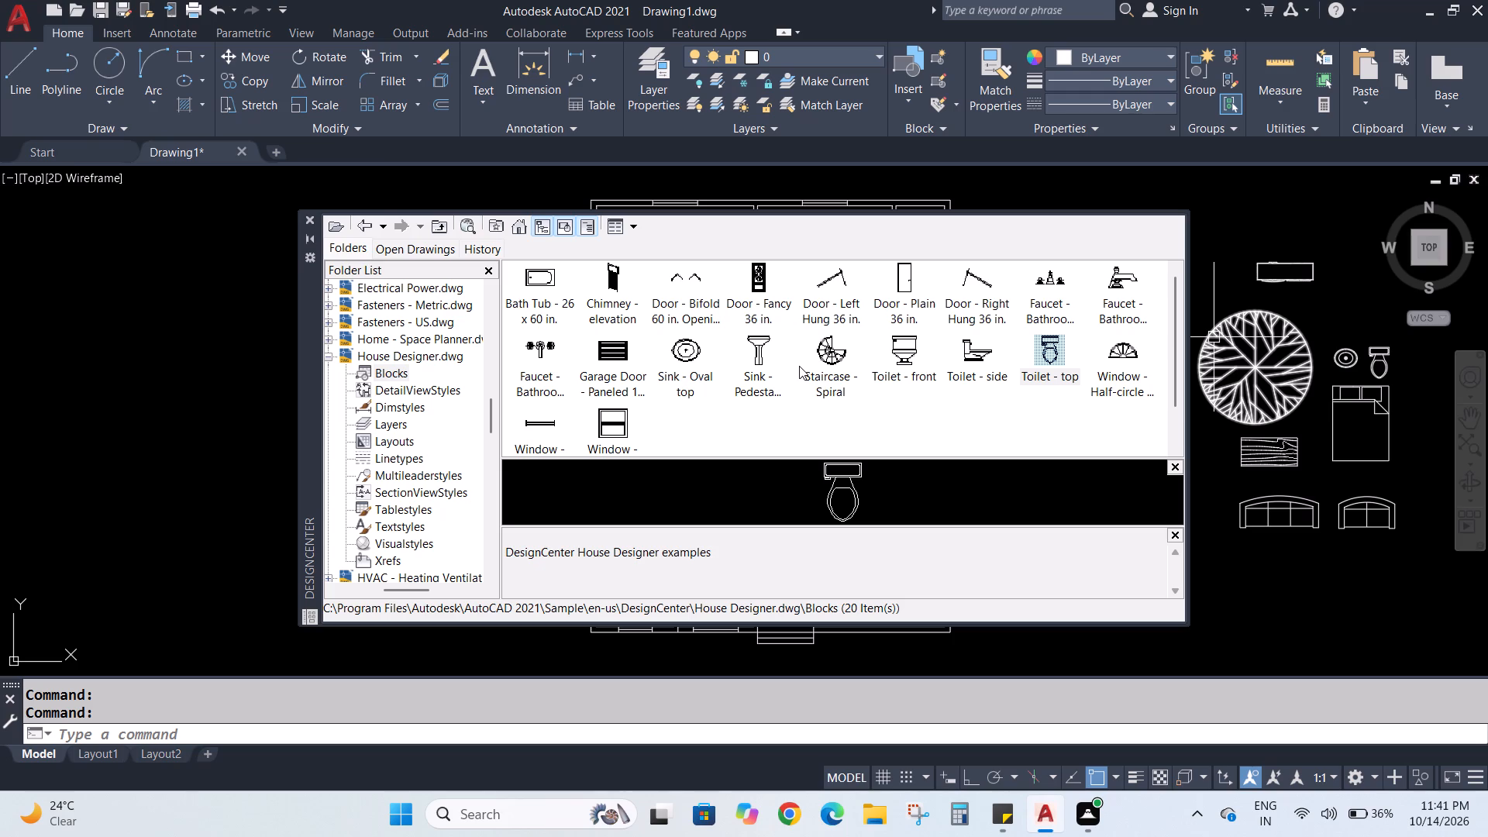
Insert the single kitchen sink block (Sink-single) from Kitchens.dwg just north of the oval sink.
left_click(360, 223)
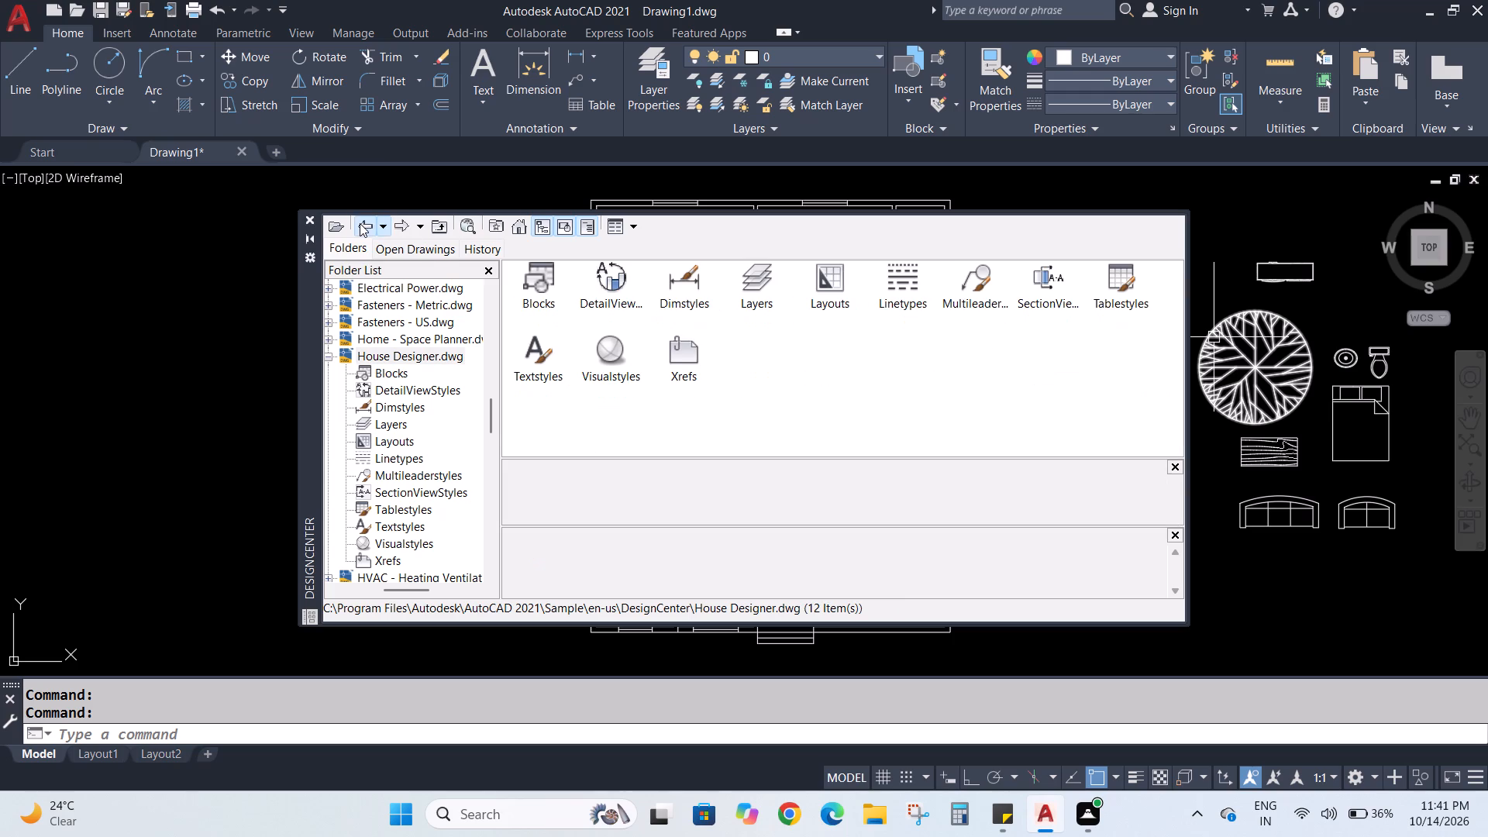
left_click(360, 223)
left_click(368, 229)
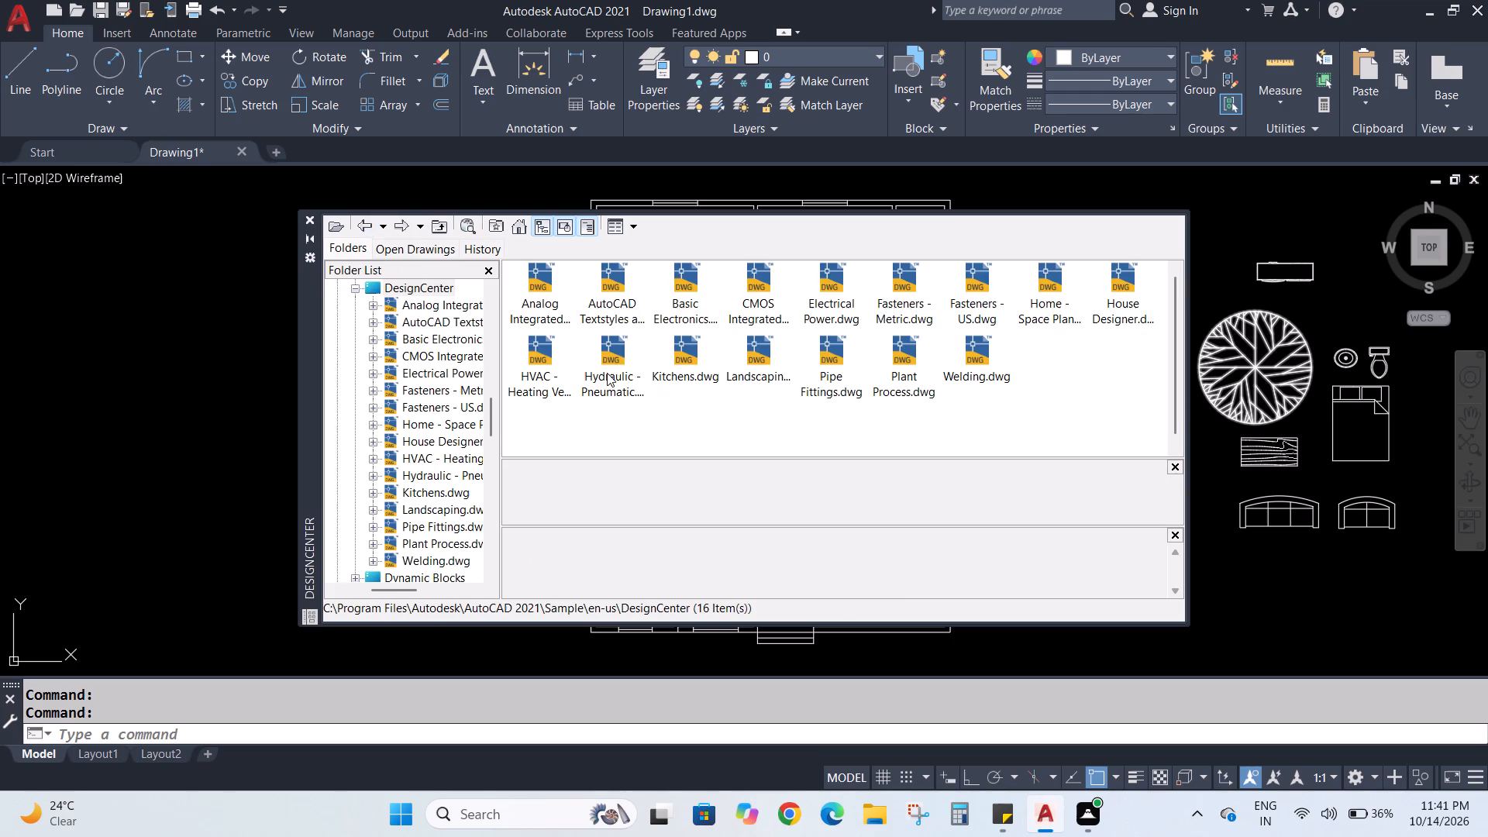
double_click(677, 363)
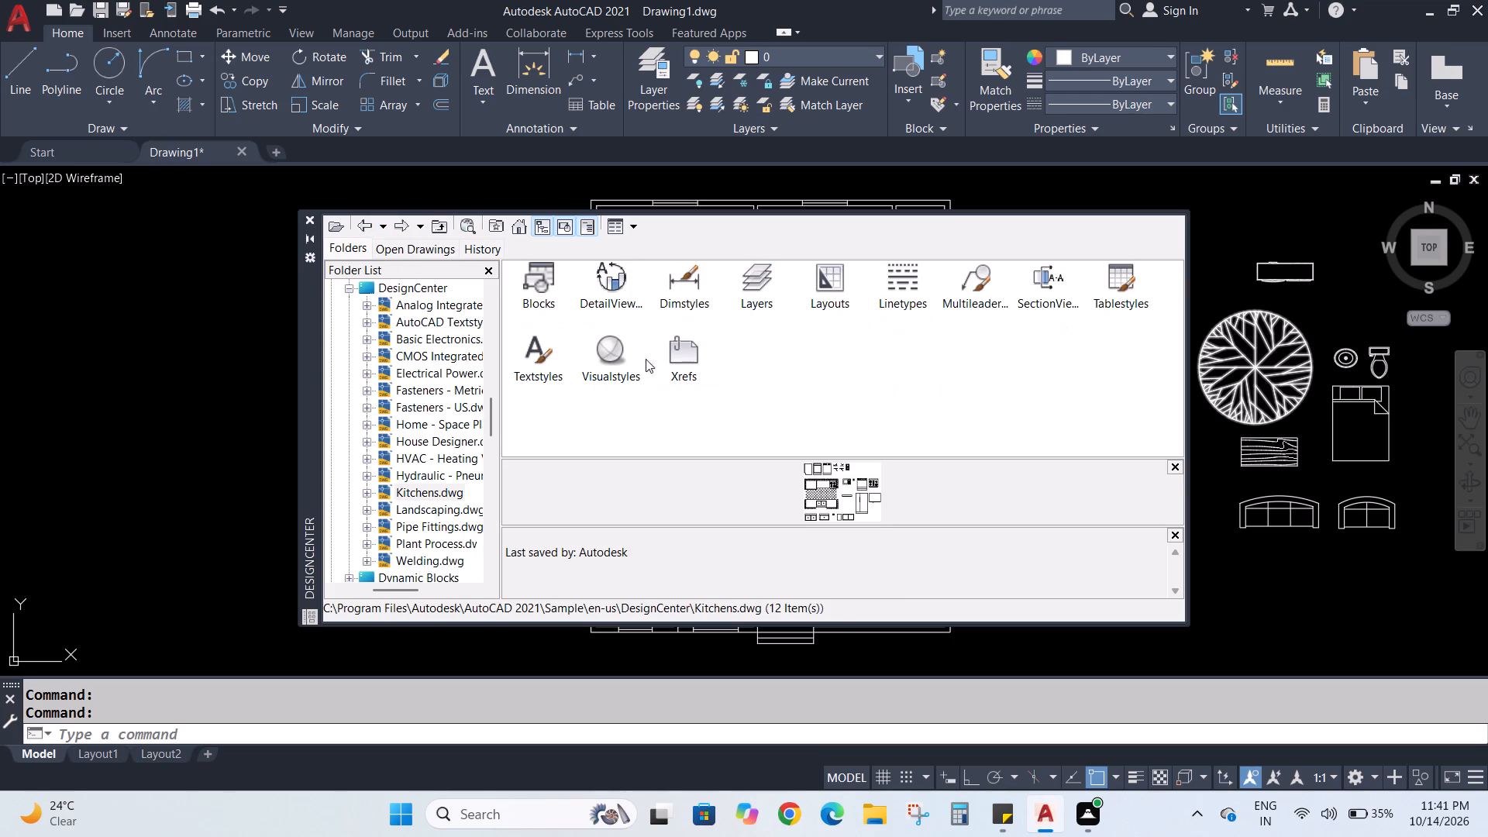
double_click(549, 285)
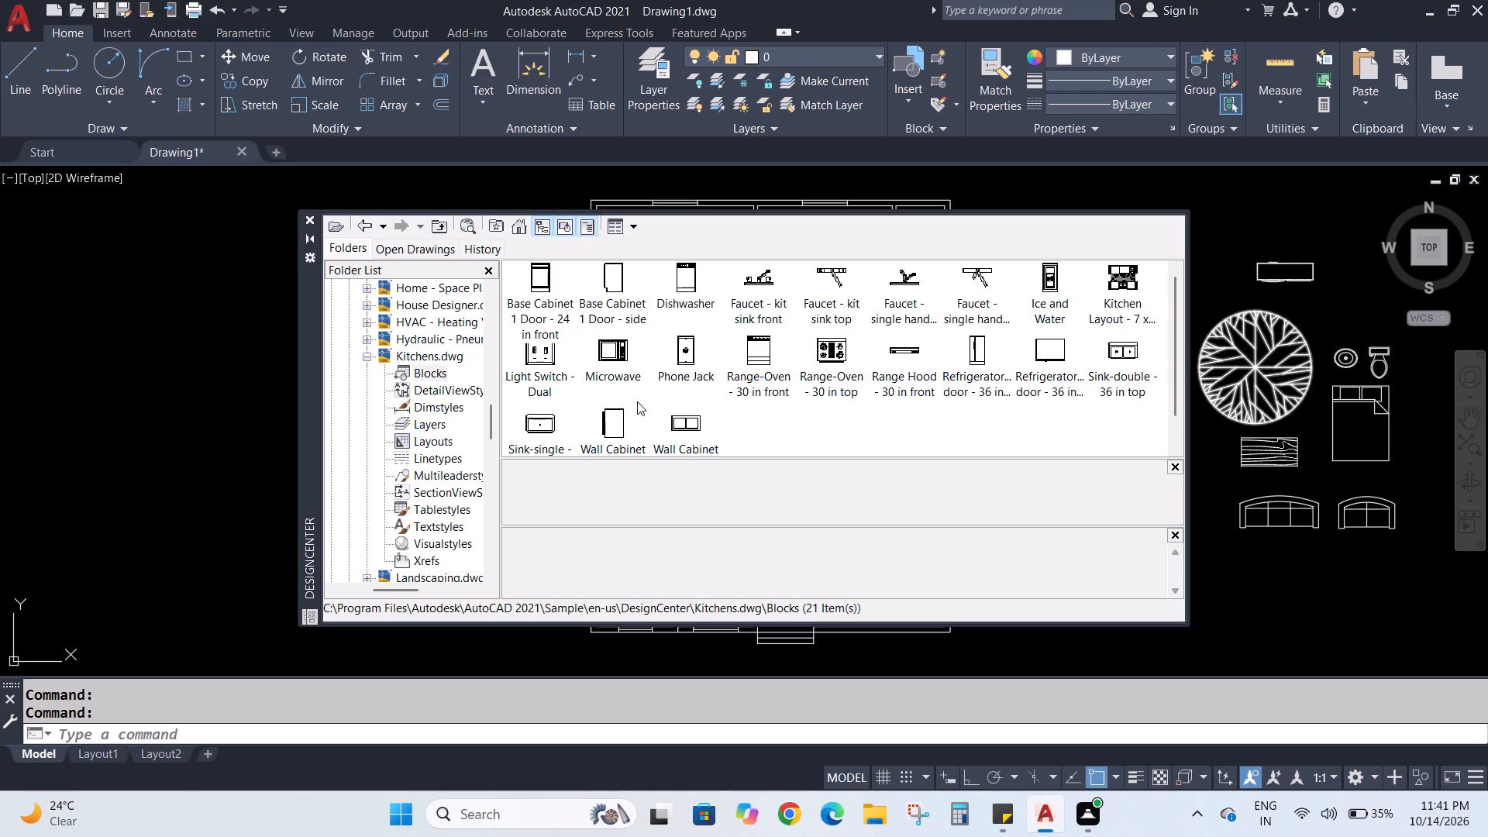
left_click_drag(531, 429, 1342, 315)
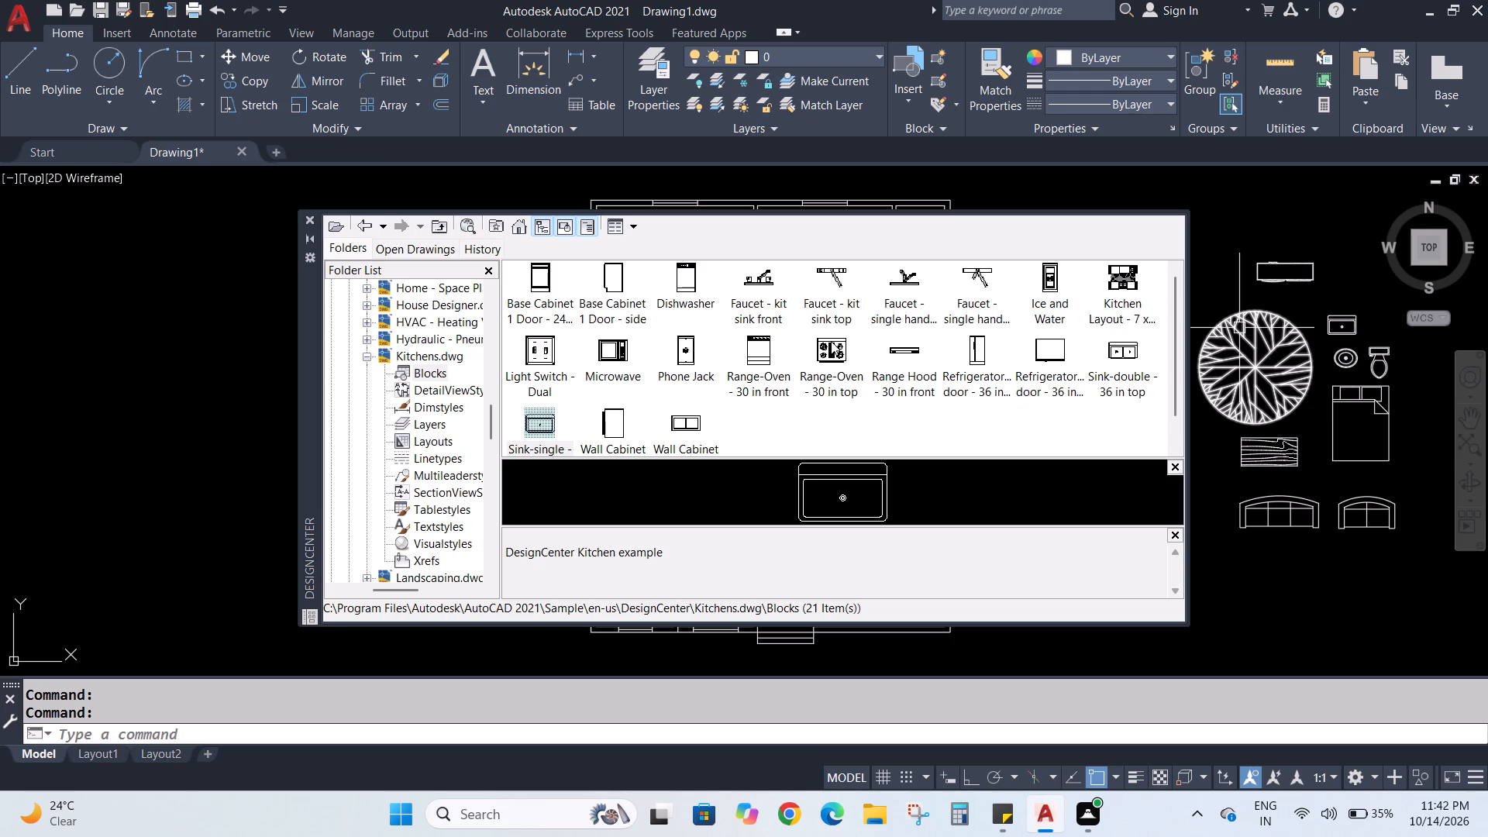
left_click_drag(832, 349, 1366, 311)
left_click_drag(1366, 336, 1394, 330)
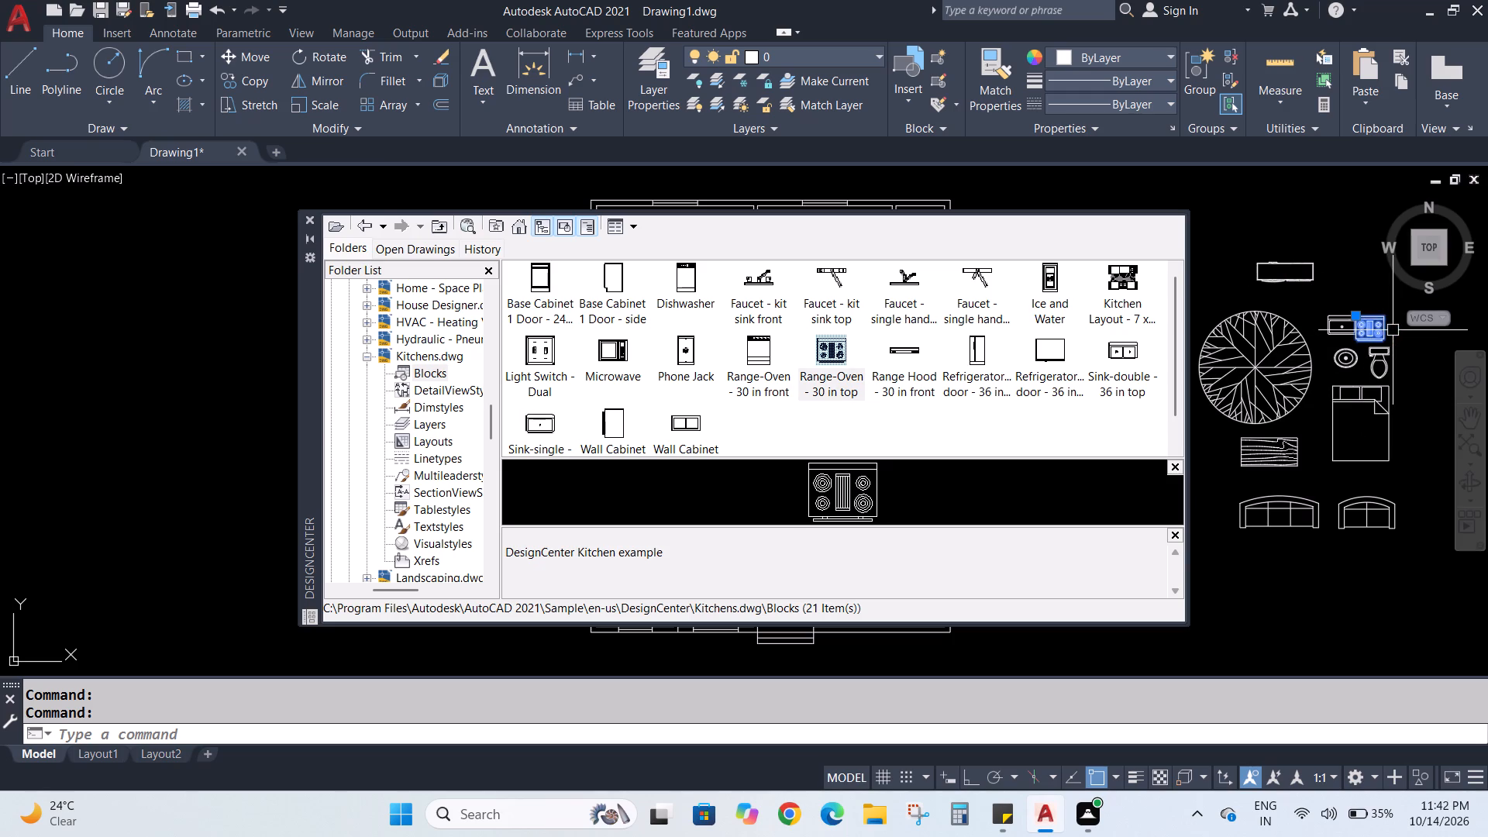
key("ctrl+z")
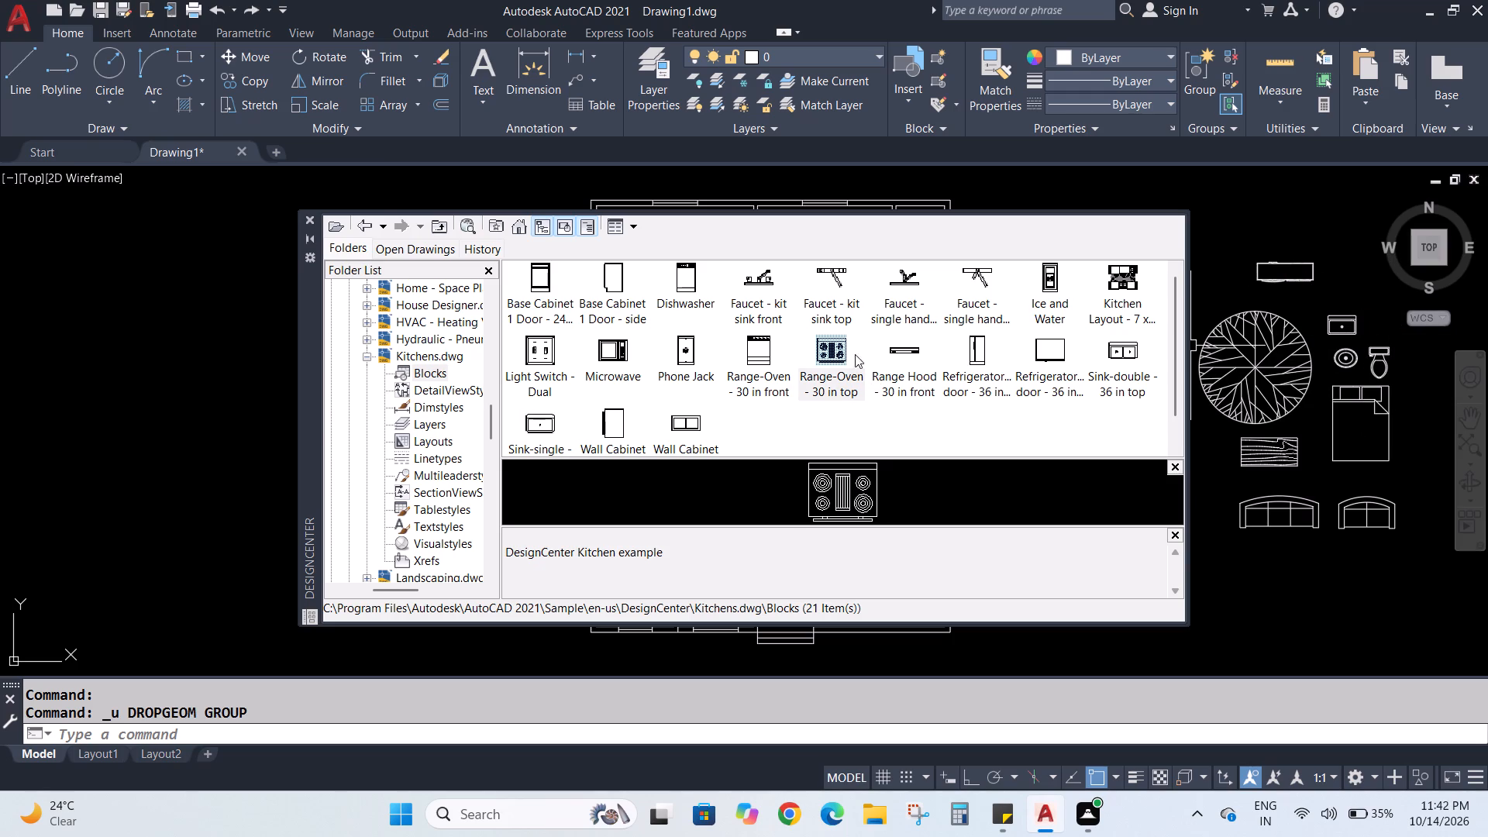
Insert the Range-Oven - 30 in top block just east of the single kitchen sink, leaving a gap between them.
left_click_drag(835, 353, 1375, 314)
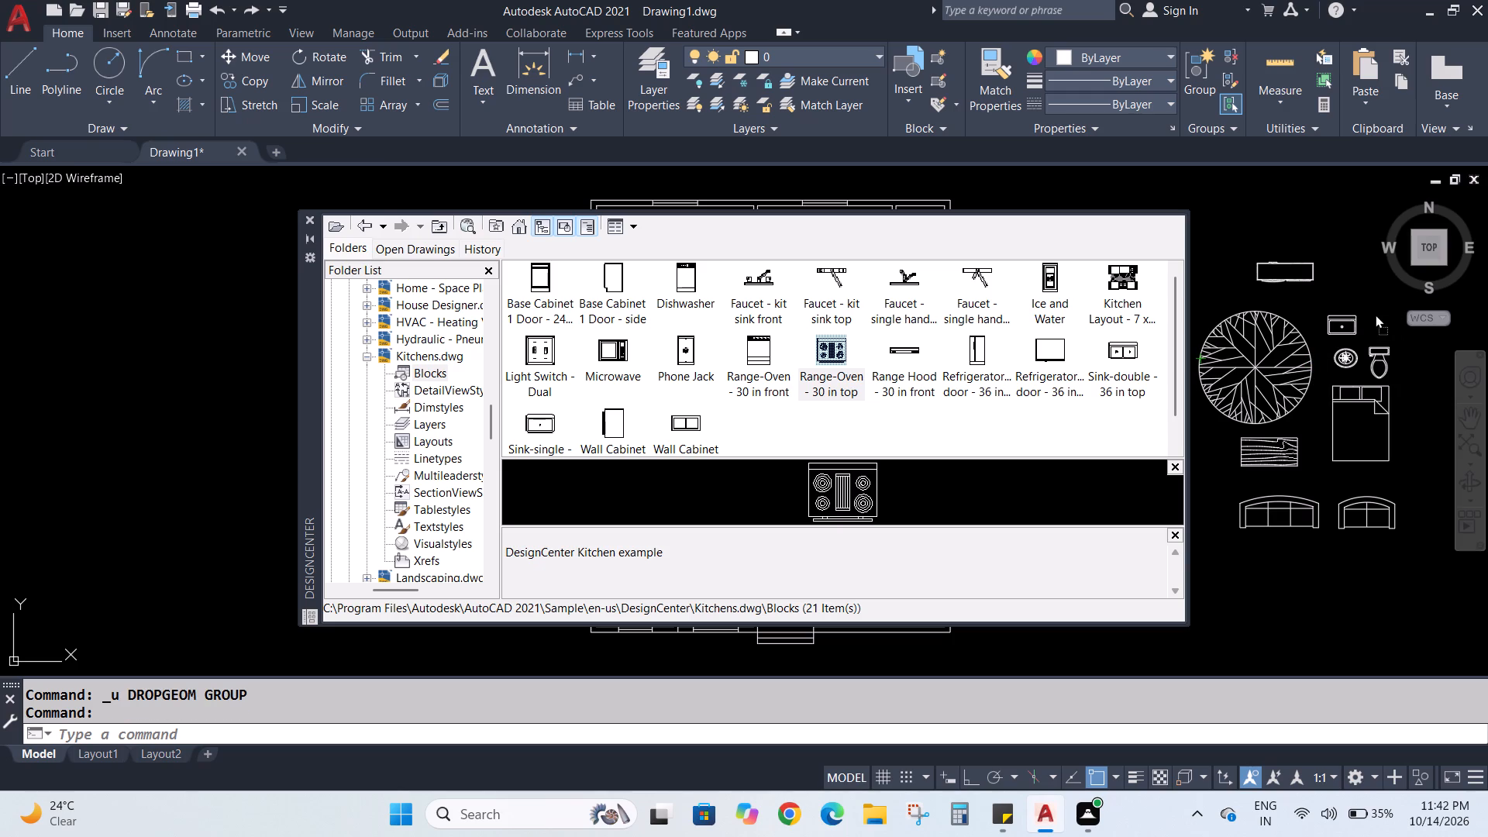
left_click_drag(1375, 314, 1375, 312)
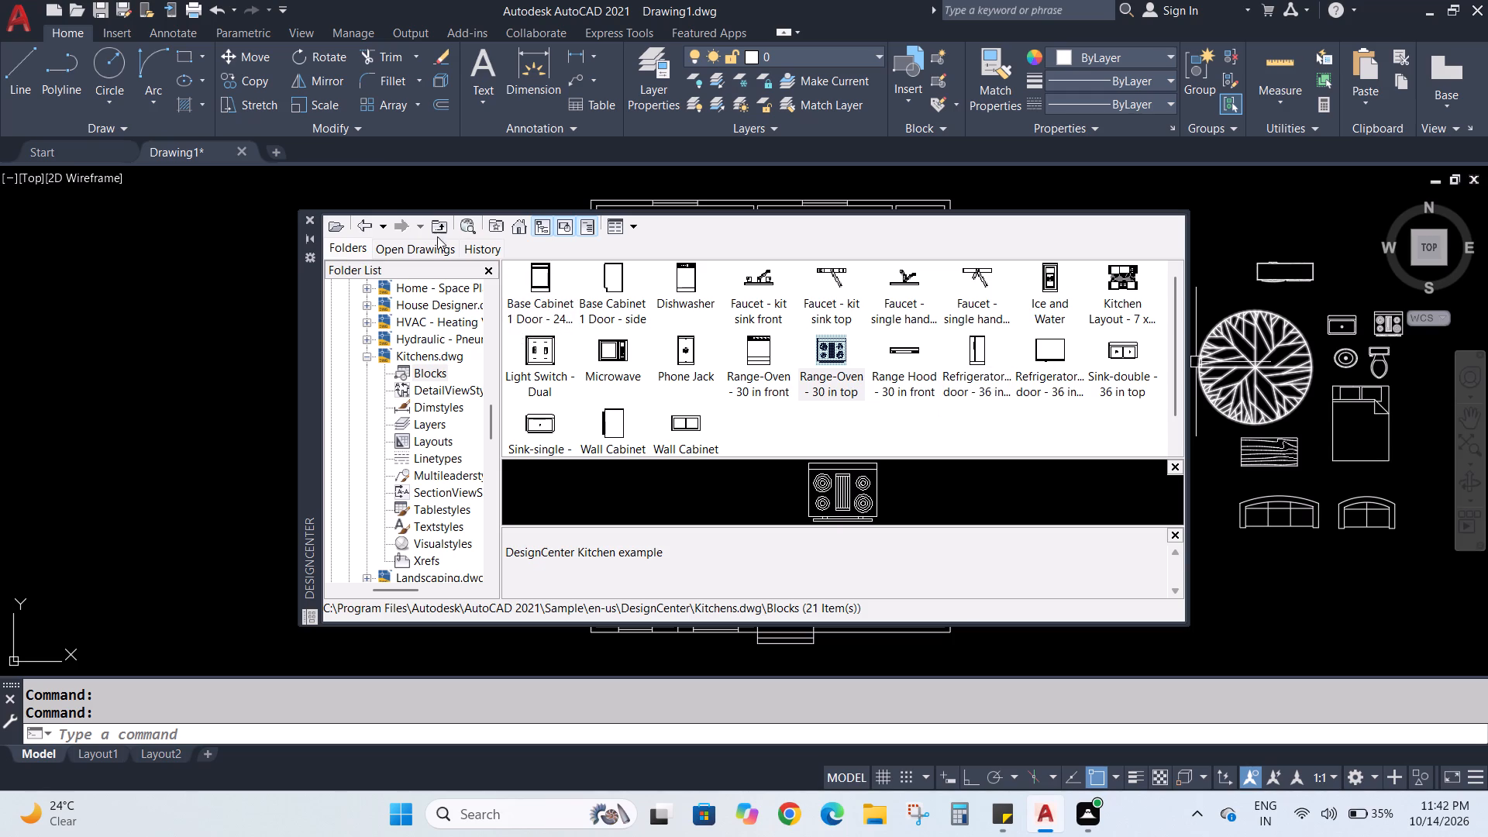
Browse the blocks in Home - Space Planner.dwg and House Designer.dwg for more furniture and fixtures.
left_click(368, 226)
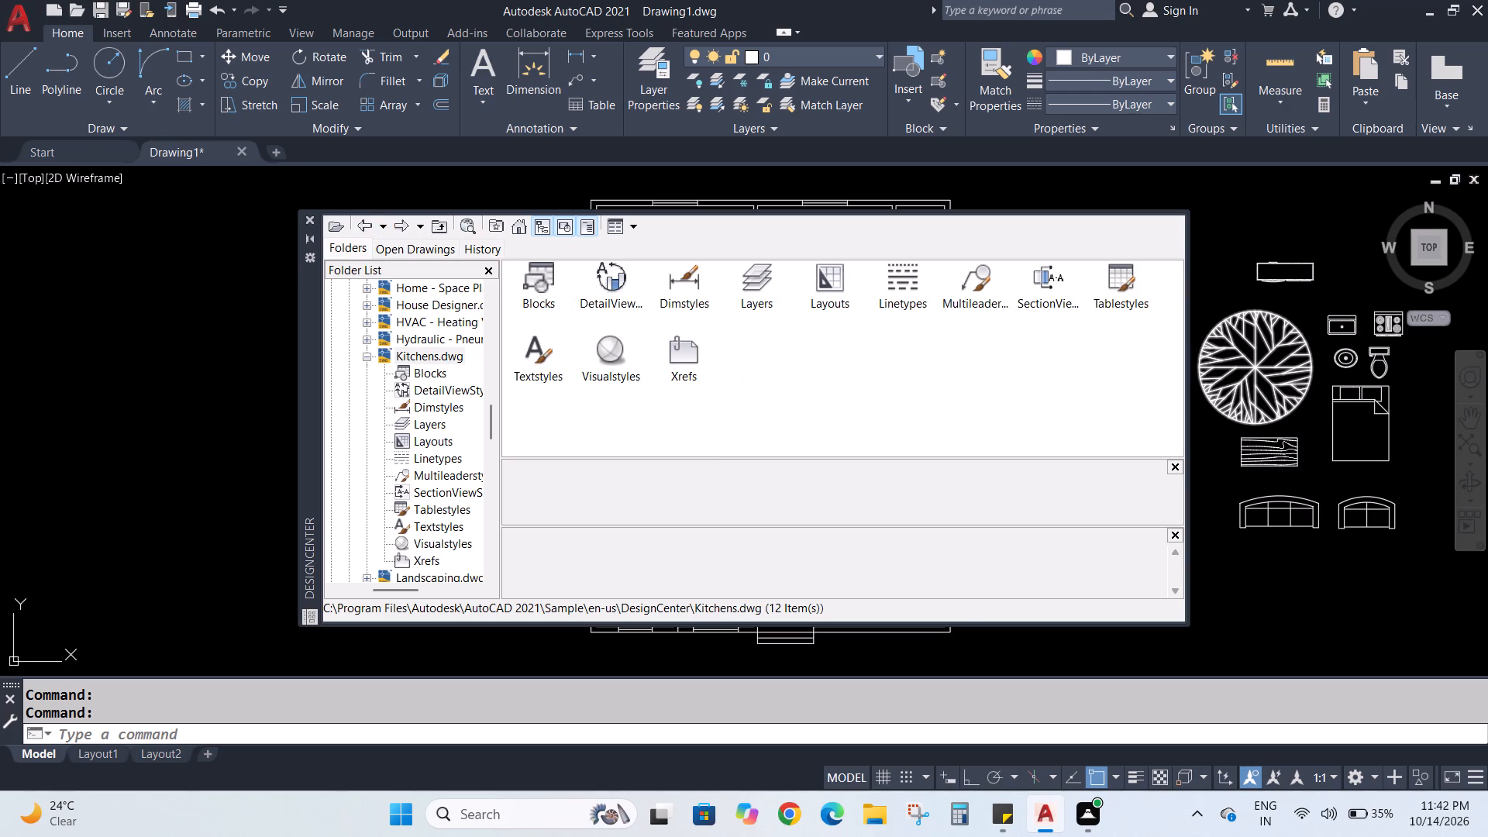
left_click(365, 225)
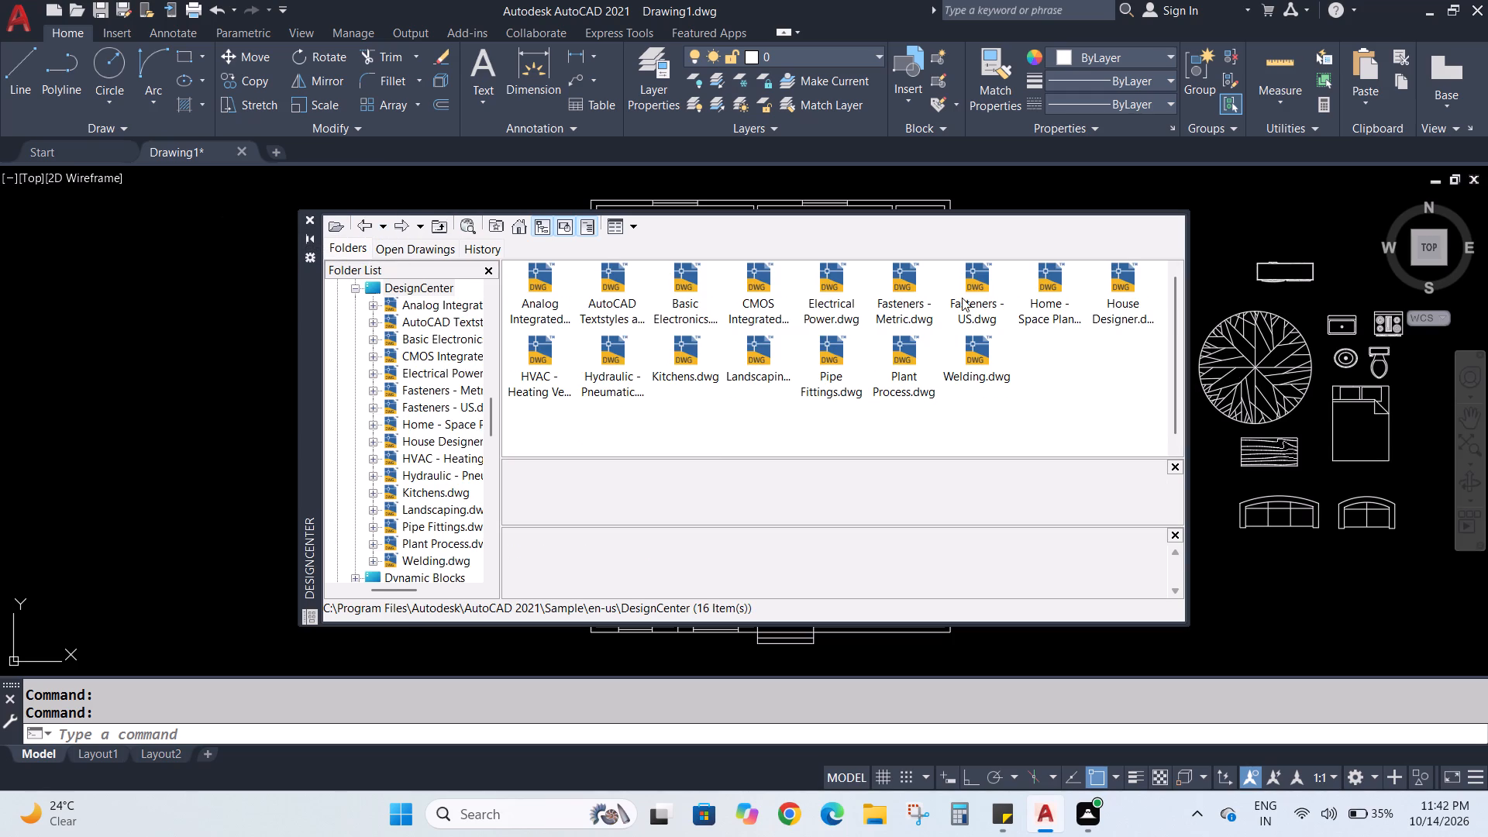
double_click(1036, 304)
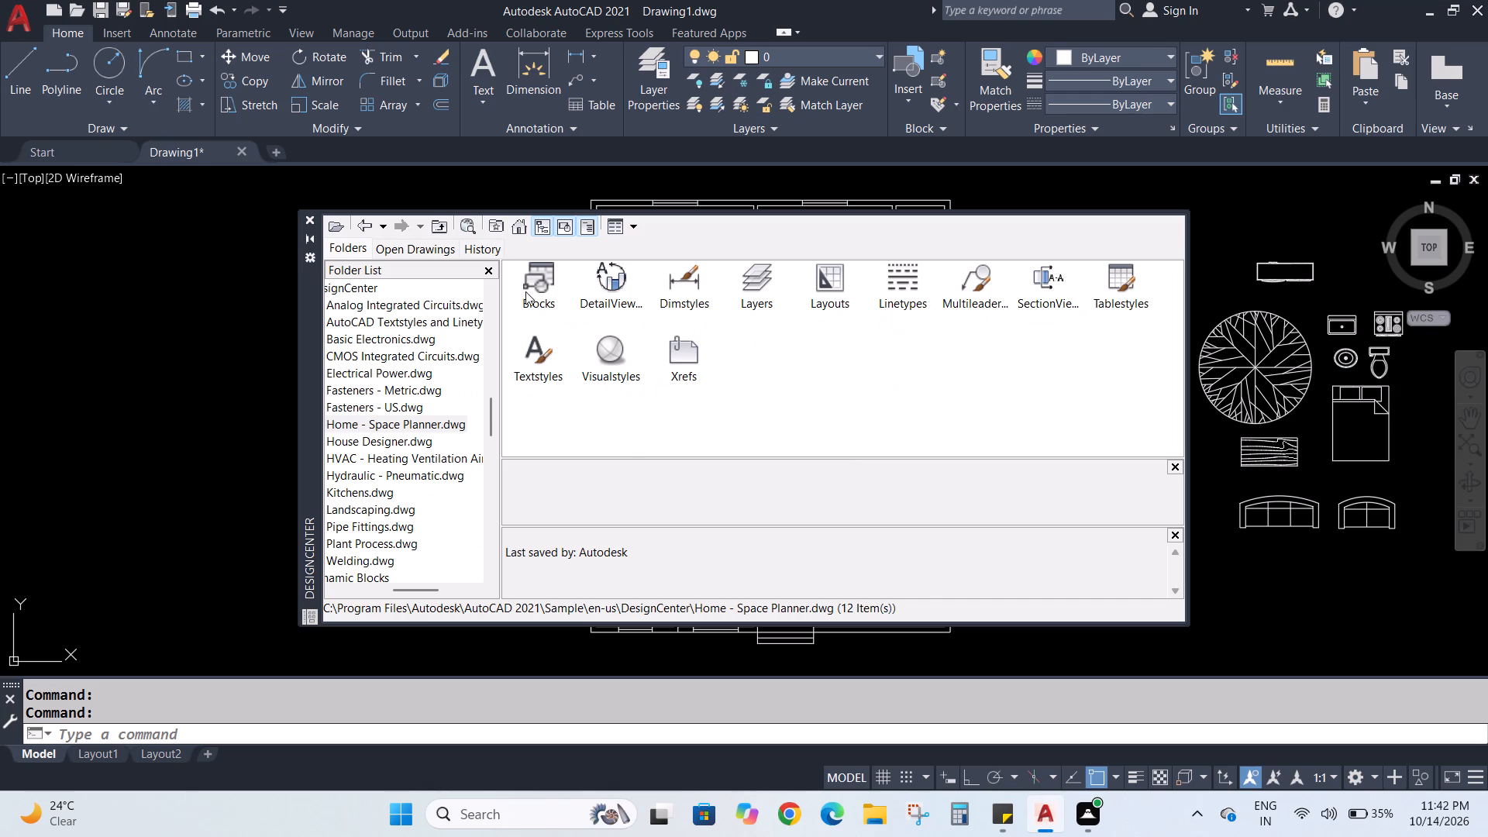
double_click(523, 291)
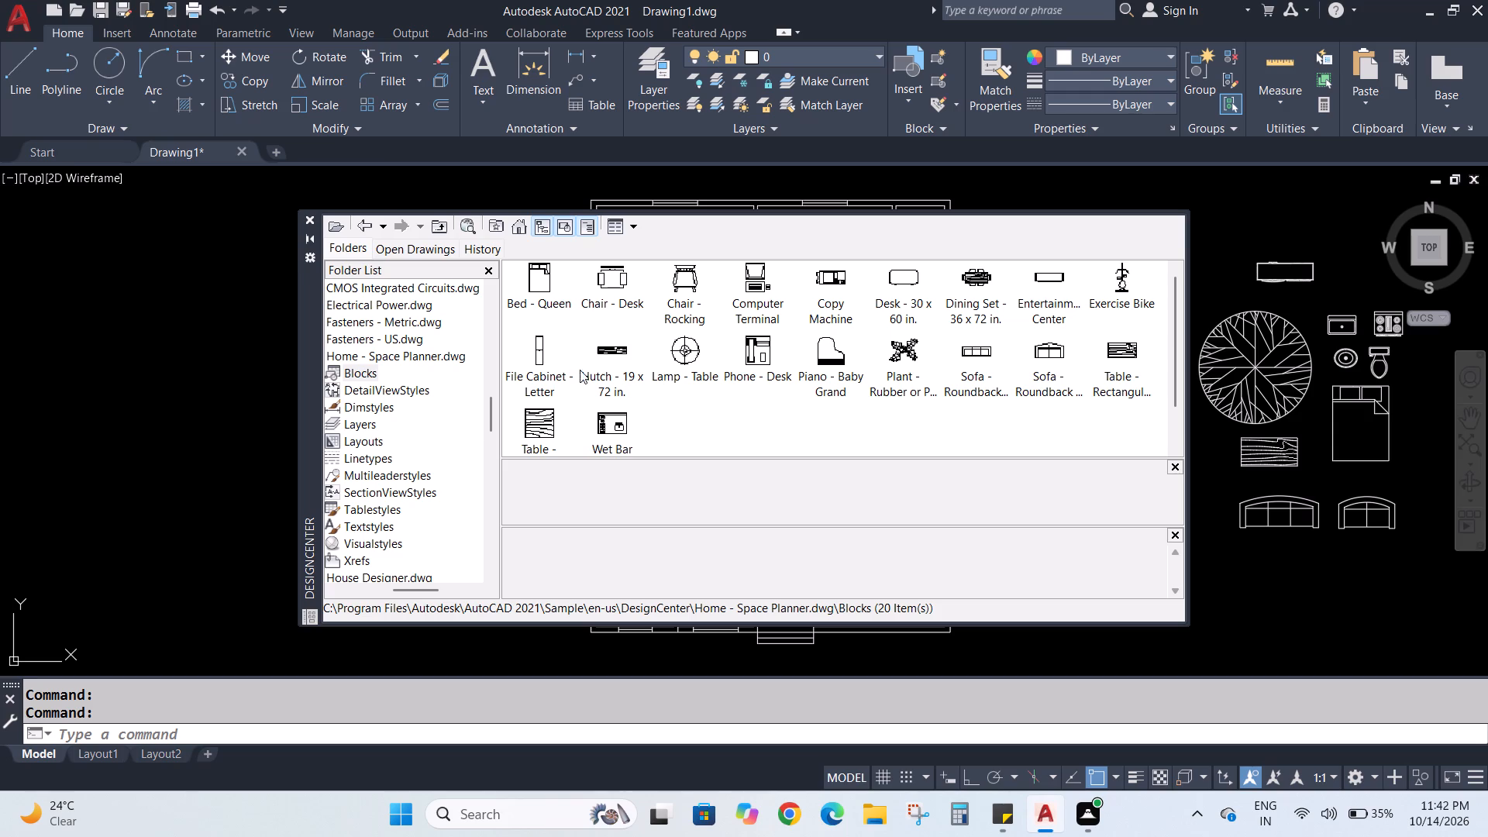
left_click(363, 226)
left_click(363, 226)
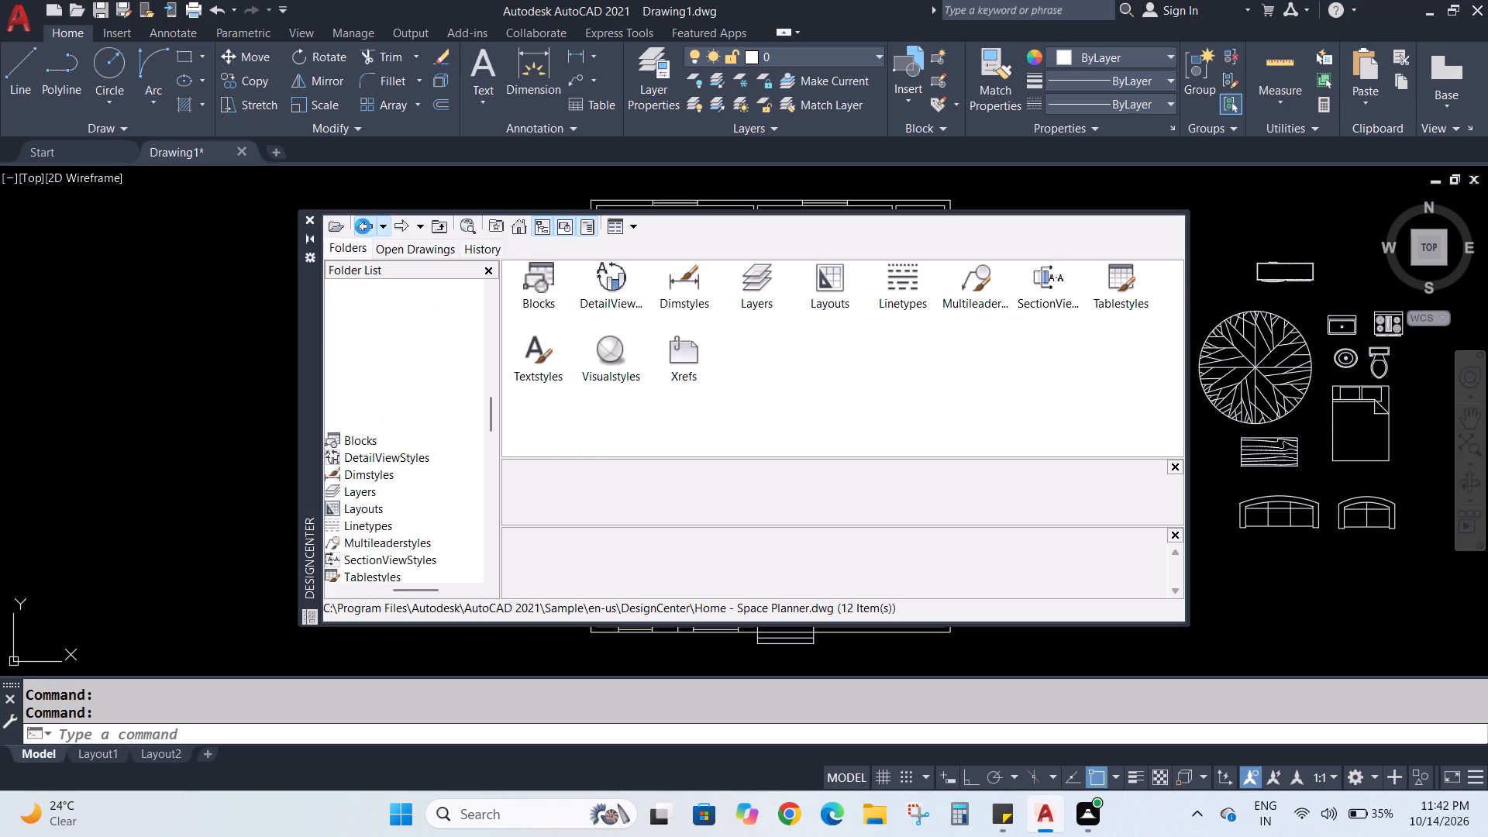
double_click(1110, 298)
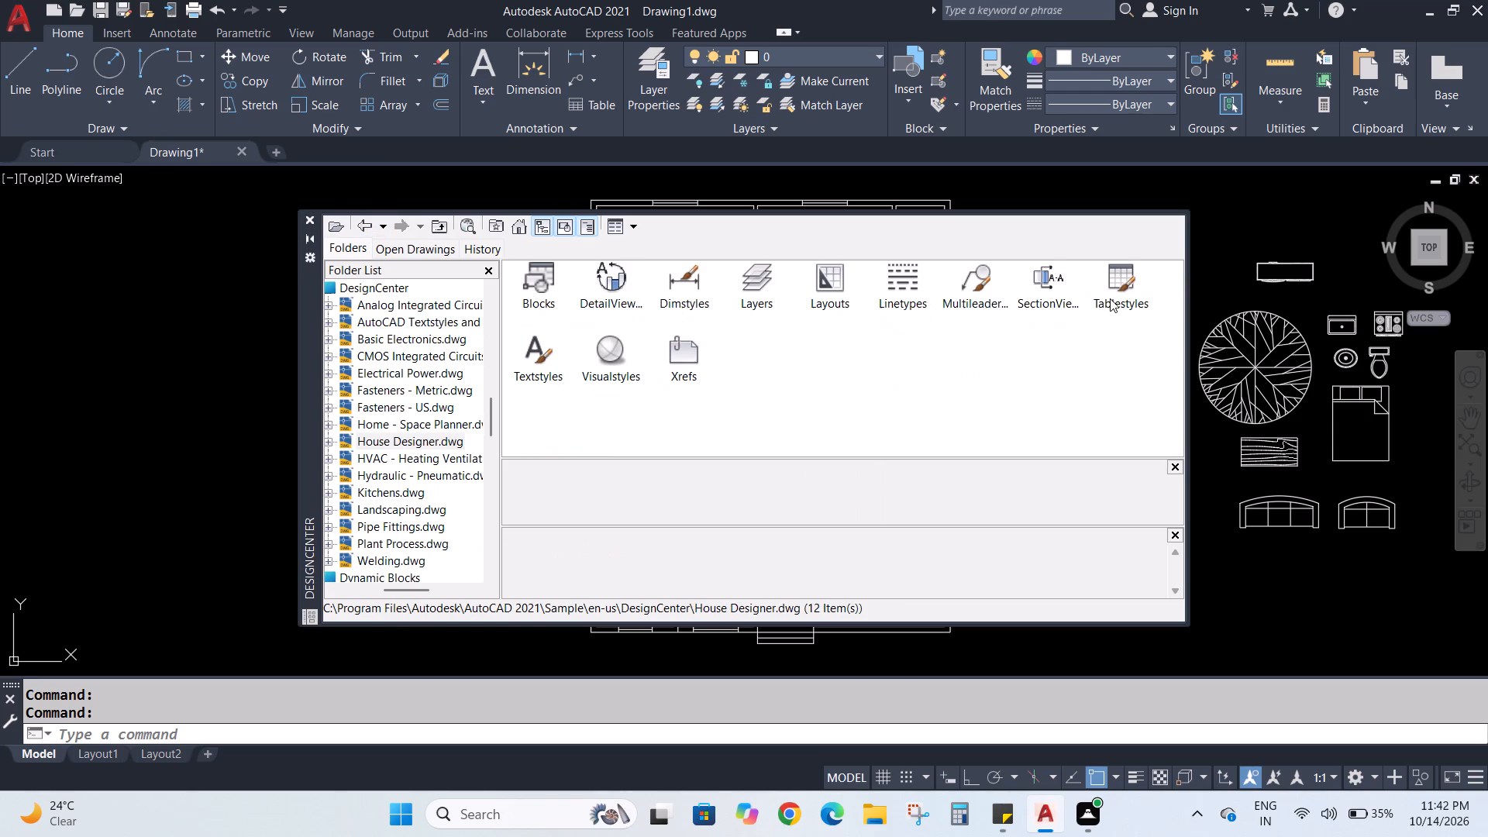
double_click(532, 294)
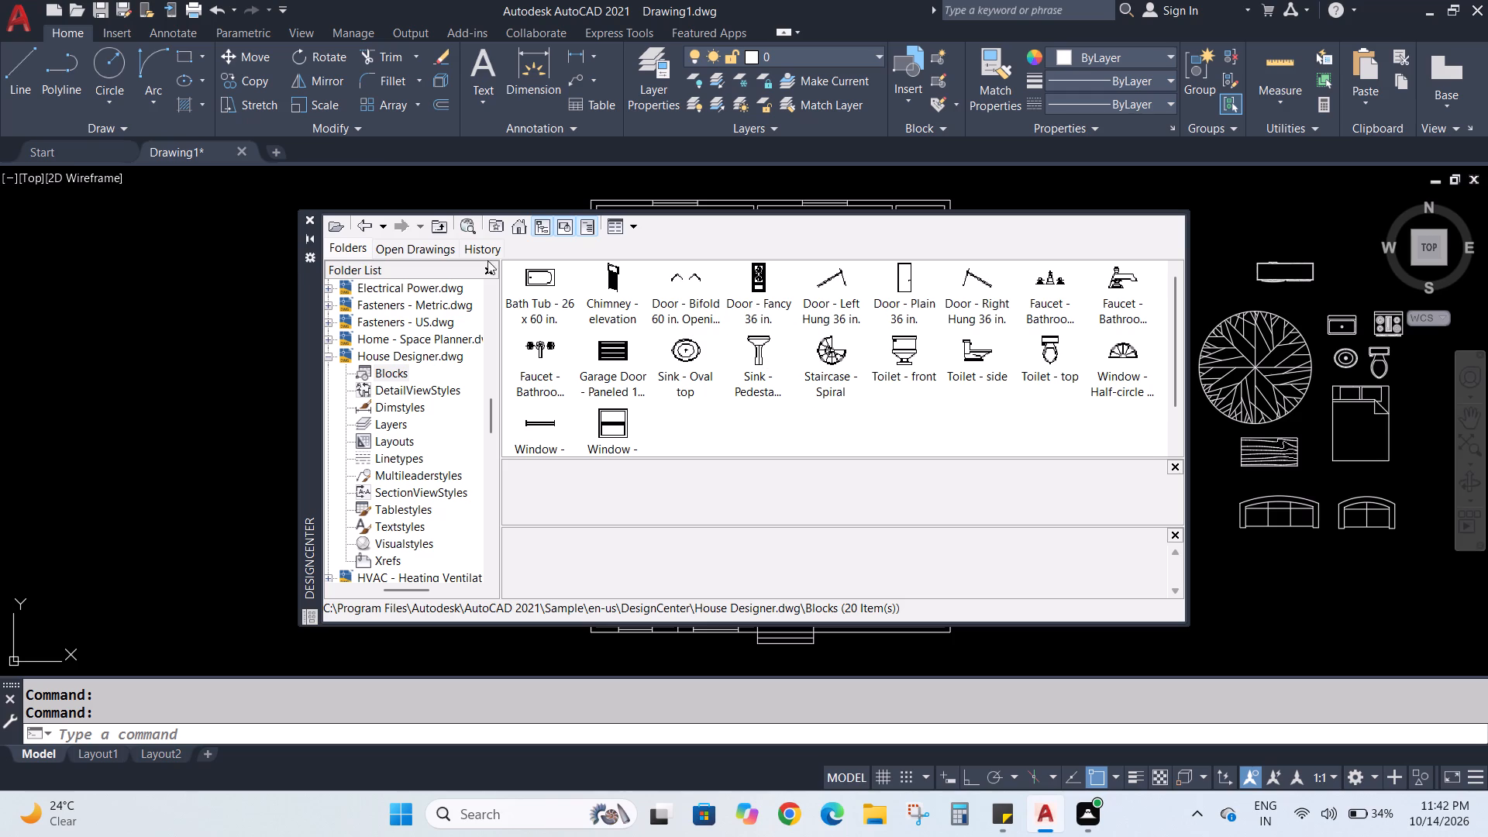
Insert the Desk - 30 x 60 in. block from Home - Space Planner.dwg east of the Entertainment Center, and close DesignCenter.
left_click(362, 220)
left_click(362, 220)
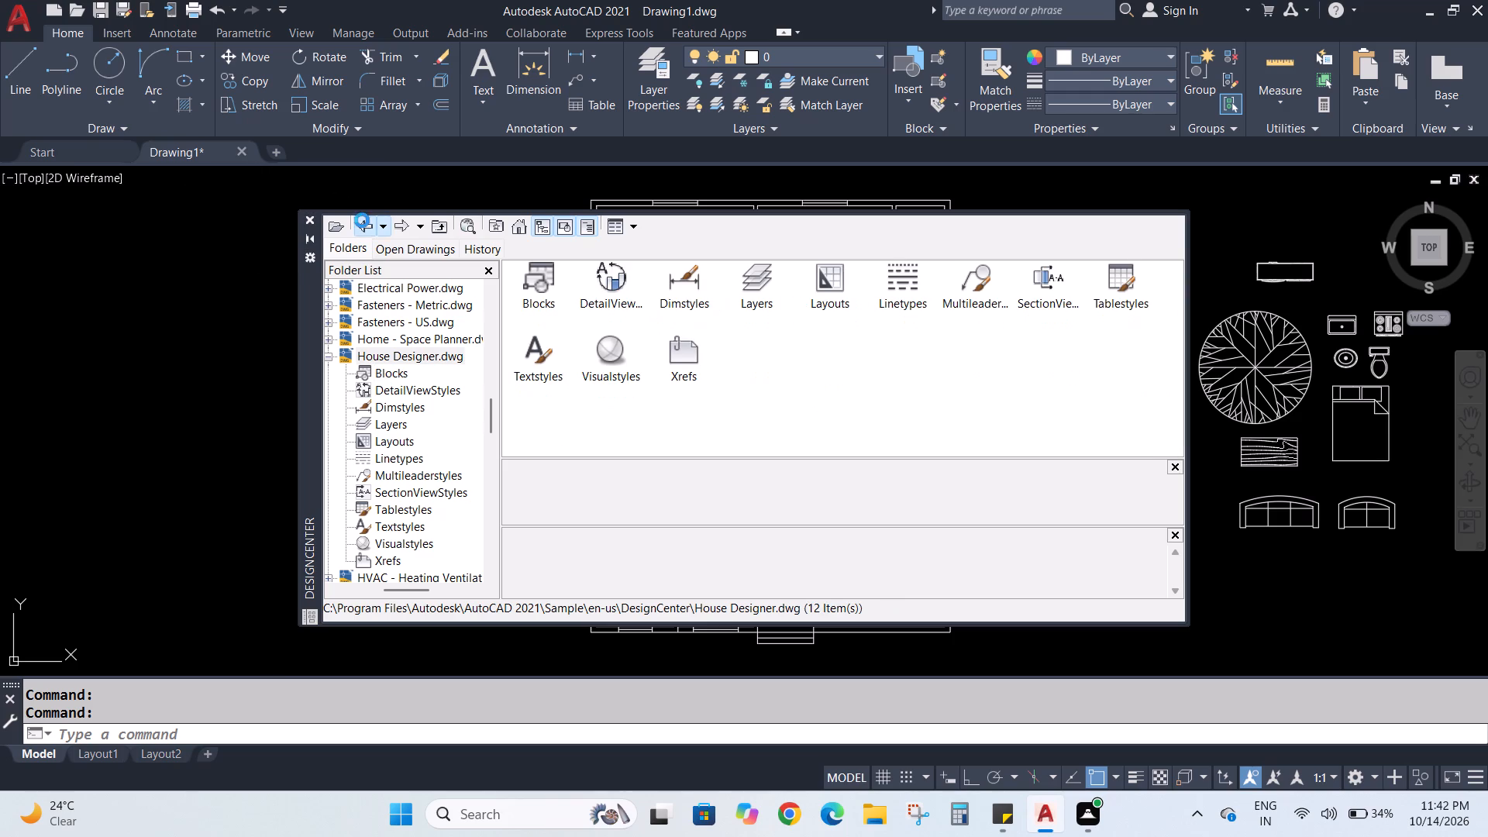
double_click(1038, 301)
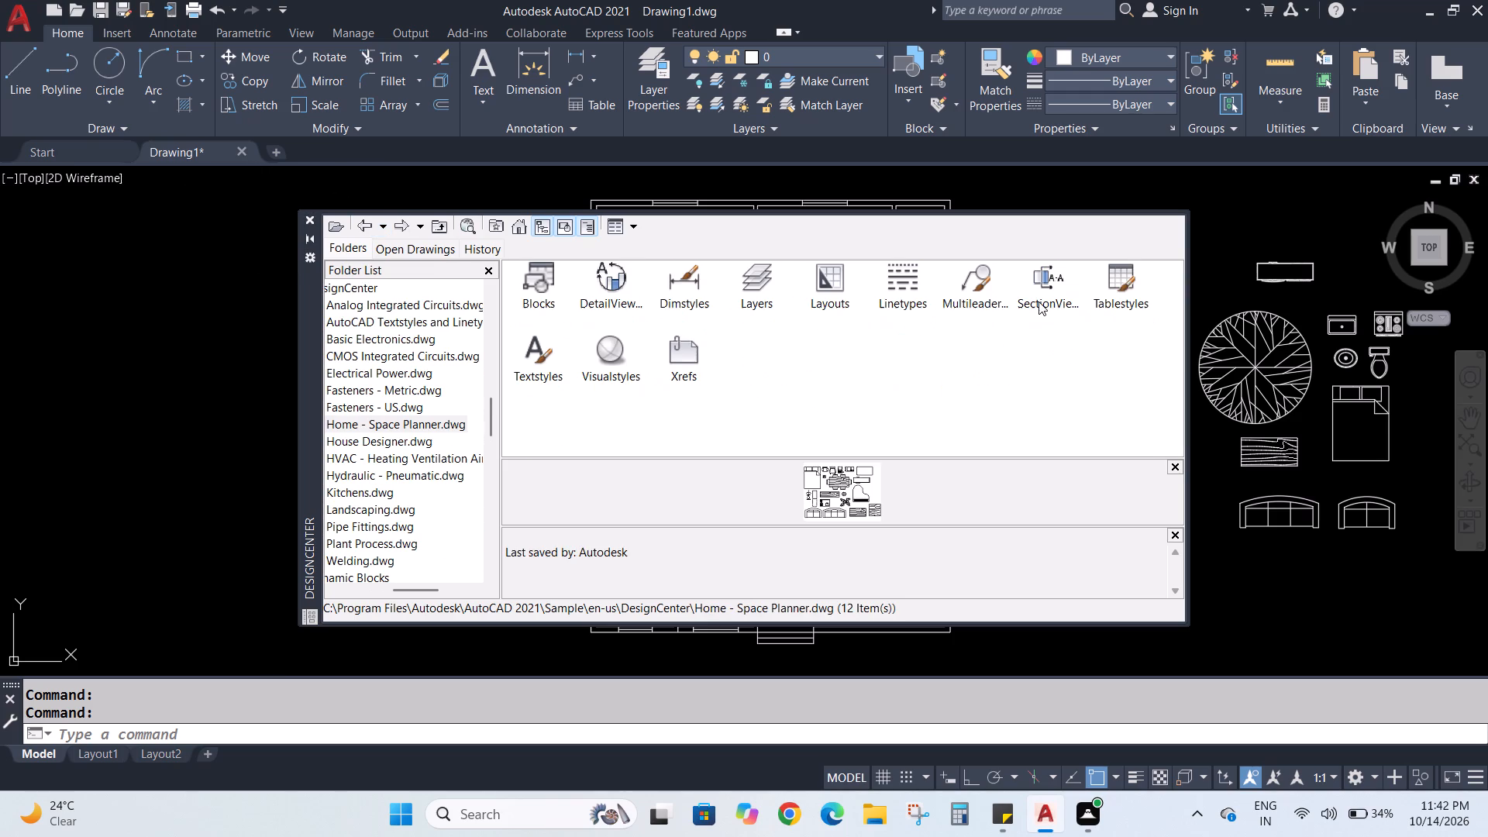
double_click(549, 292)
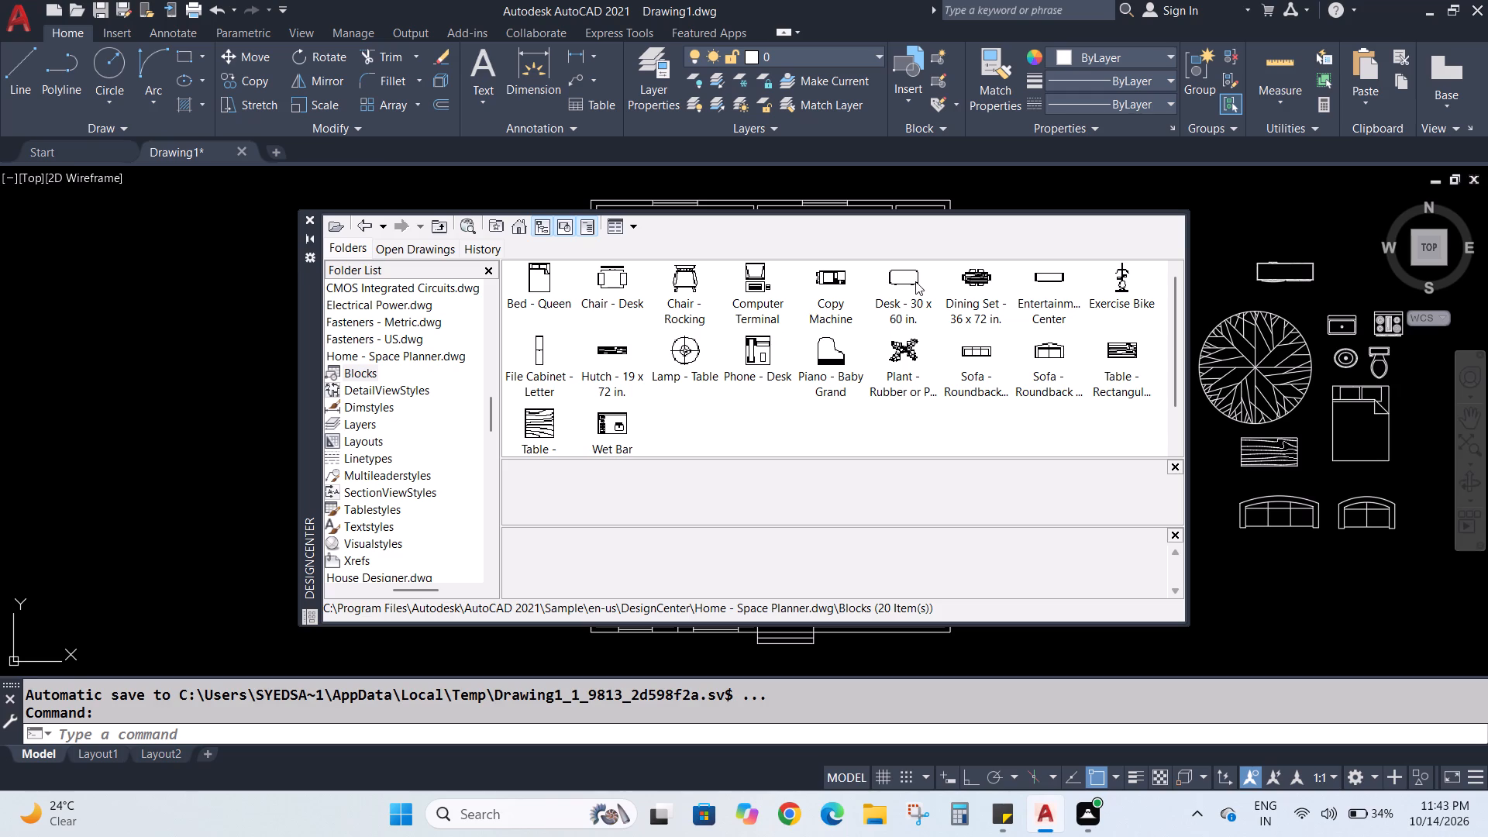
left_click_drag(907, 277, 1331, 262)
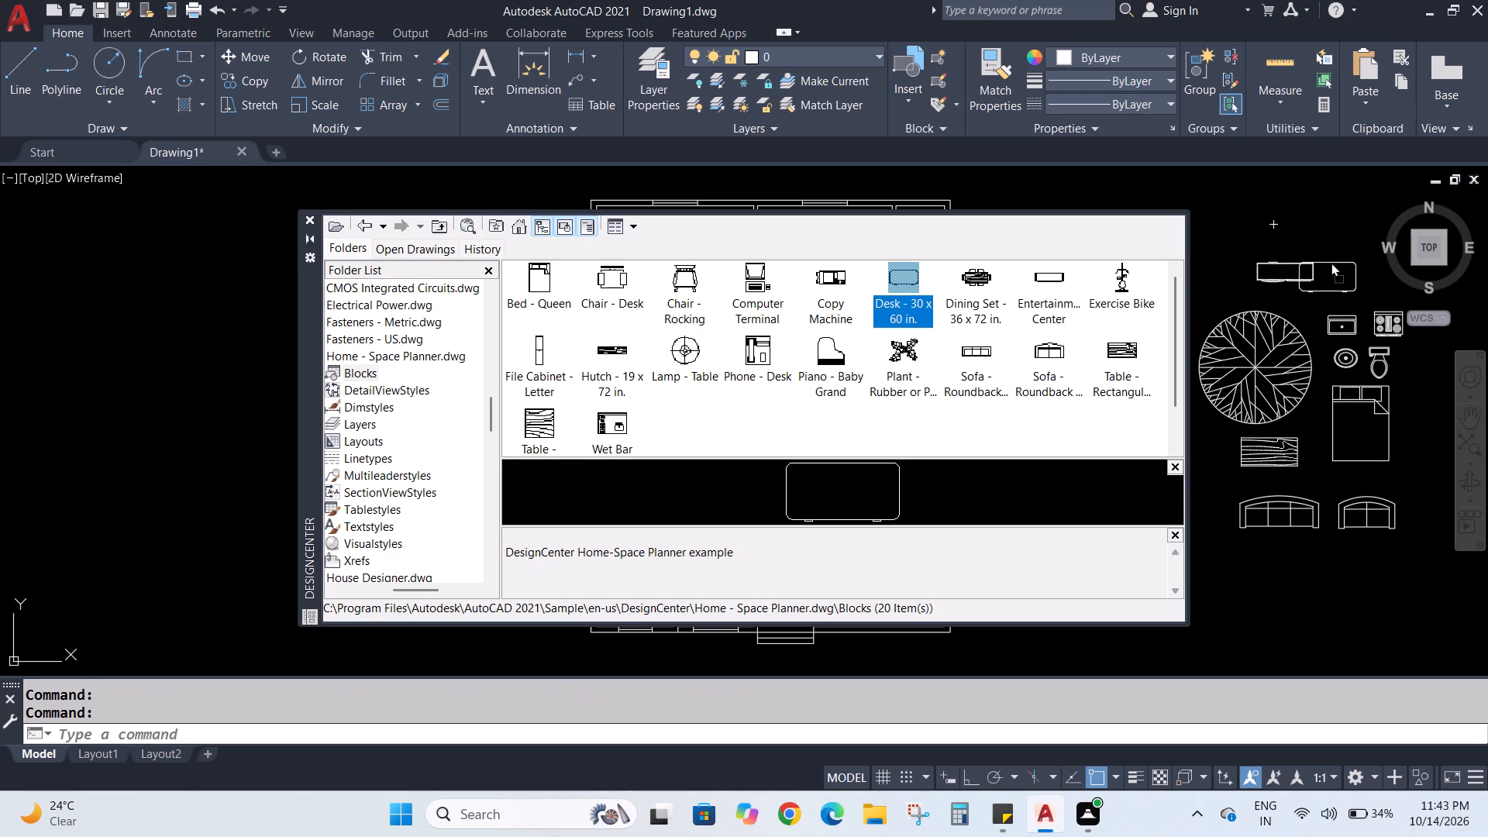
left_click_drag(1331, 262, 1352, 263)
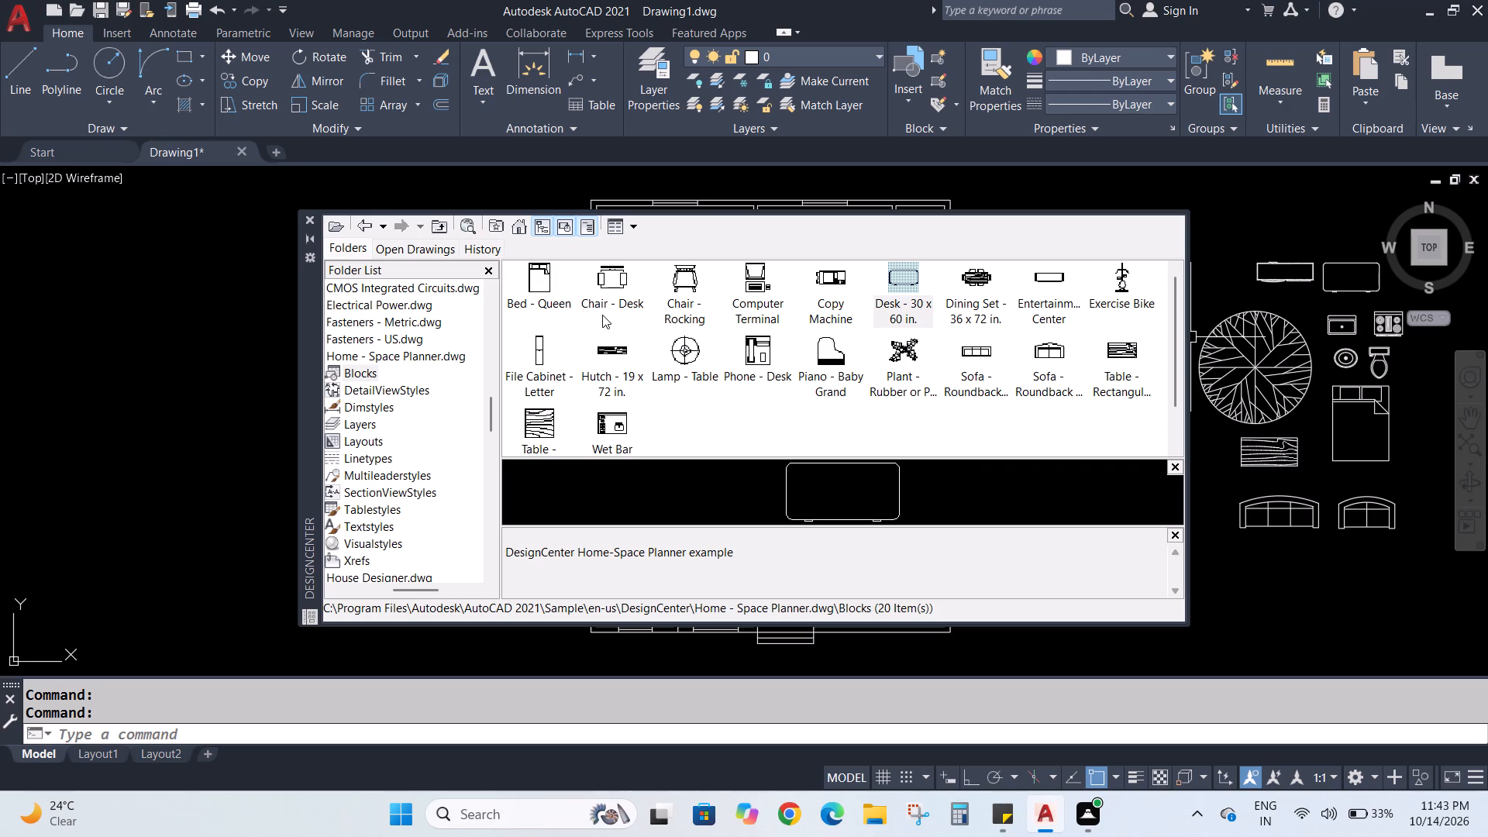
left_click(361, 220)
left_click(308, 219)
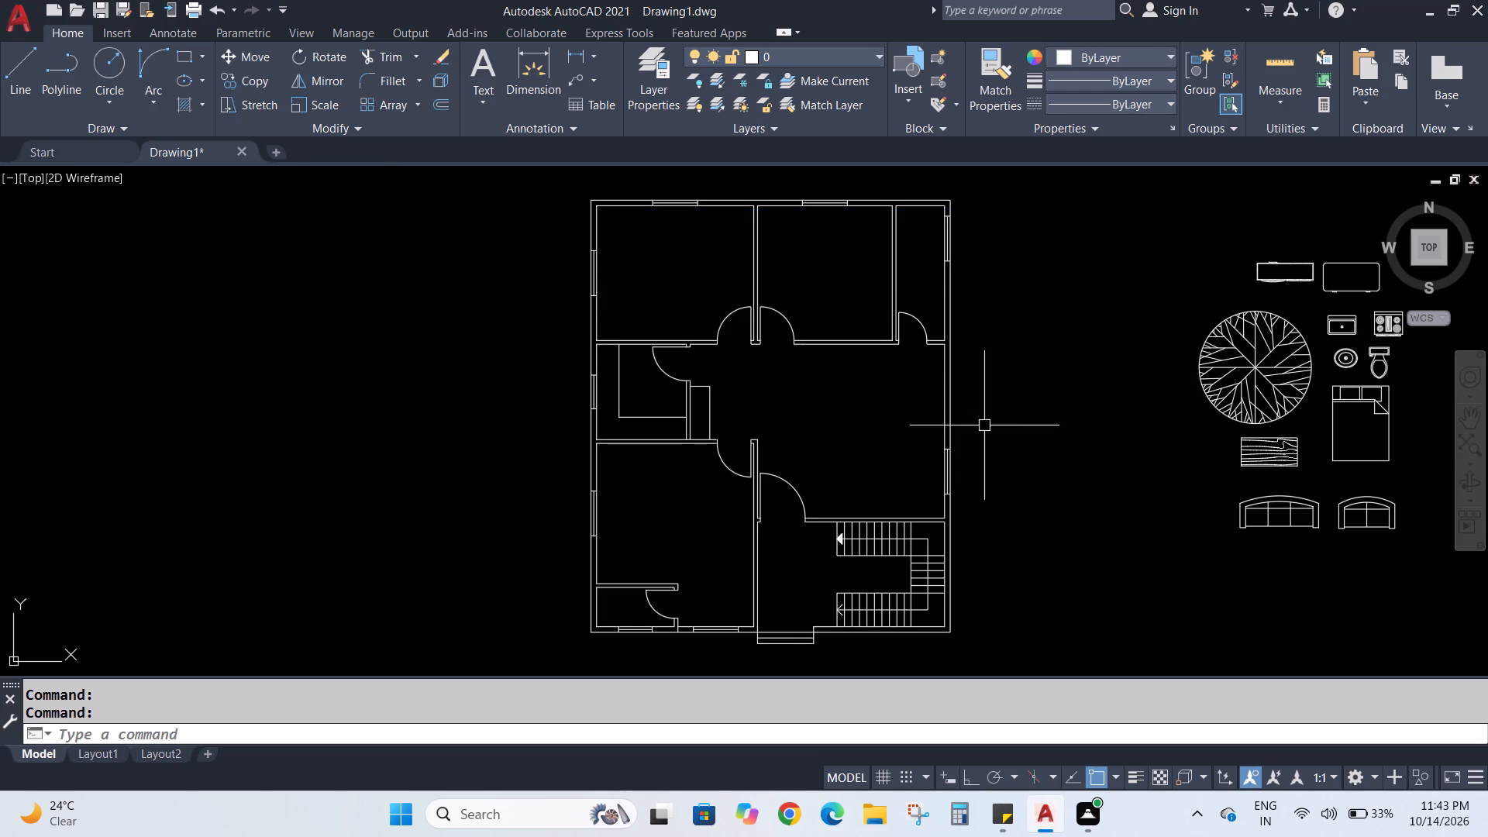
Move the tree block next to the house, just east of the hall's exterior wall near the window north of the staircase.
left_click_drag(1255, 365, 1194, 384)
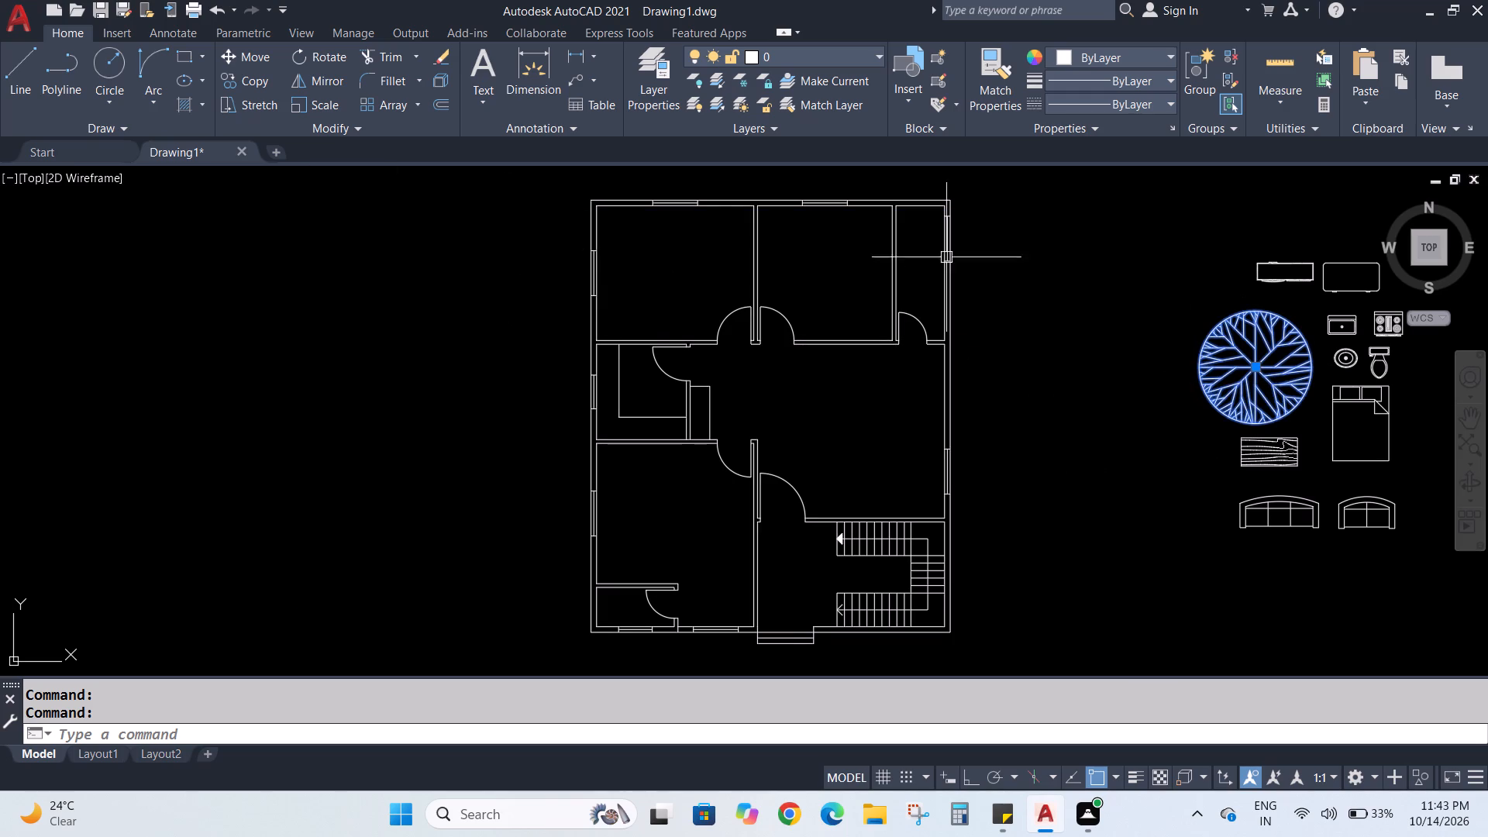
left_click(236, 61)
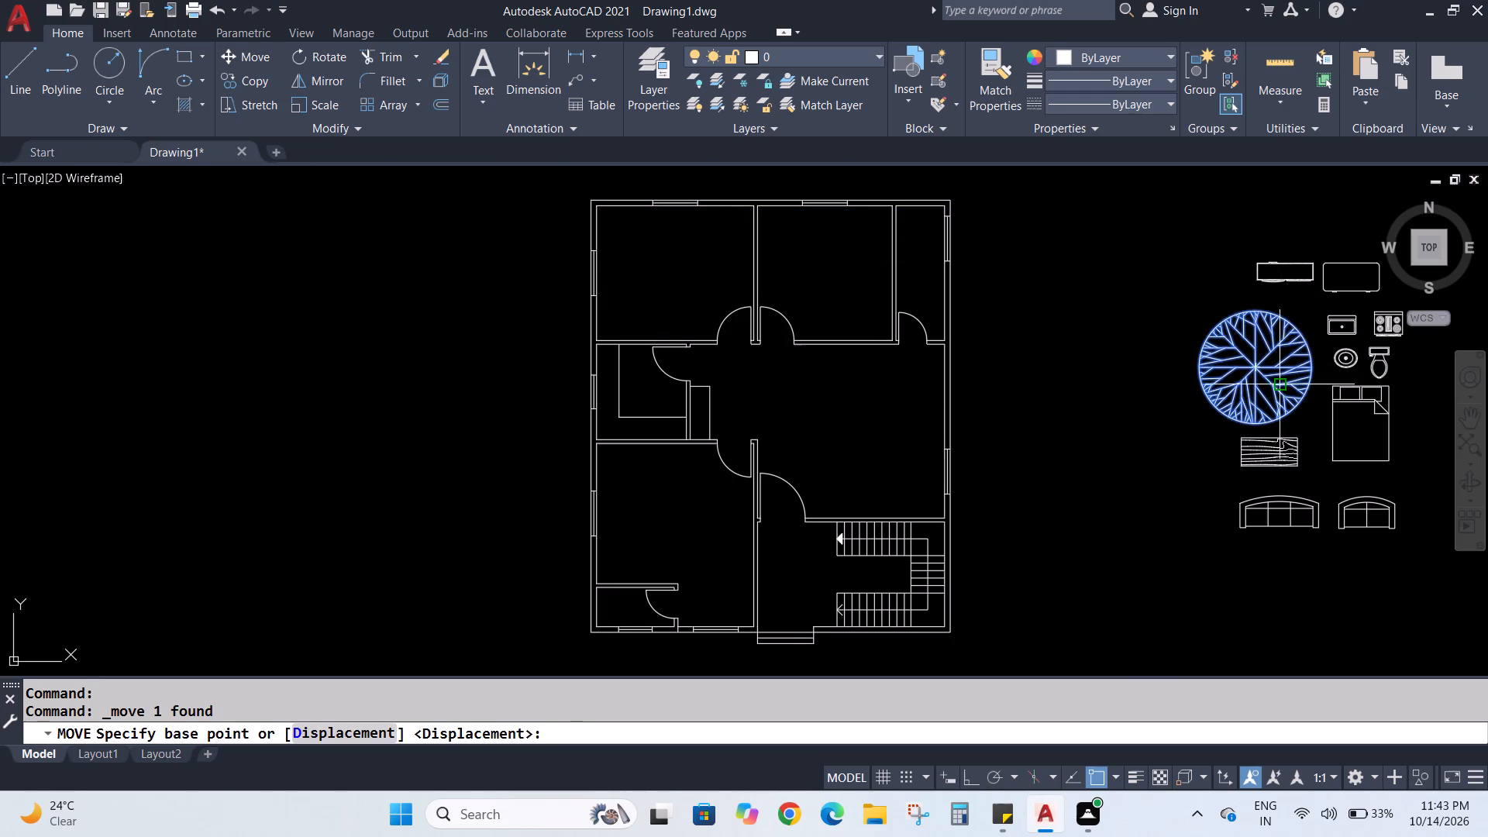
left_click(1276, 379)
left_click(1078, 496)
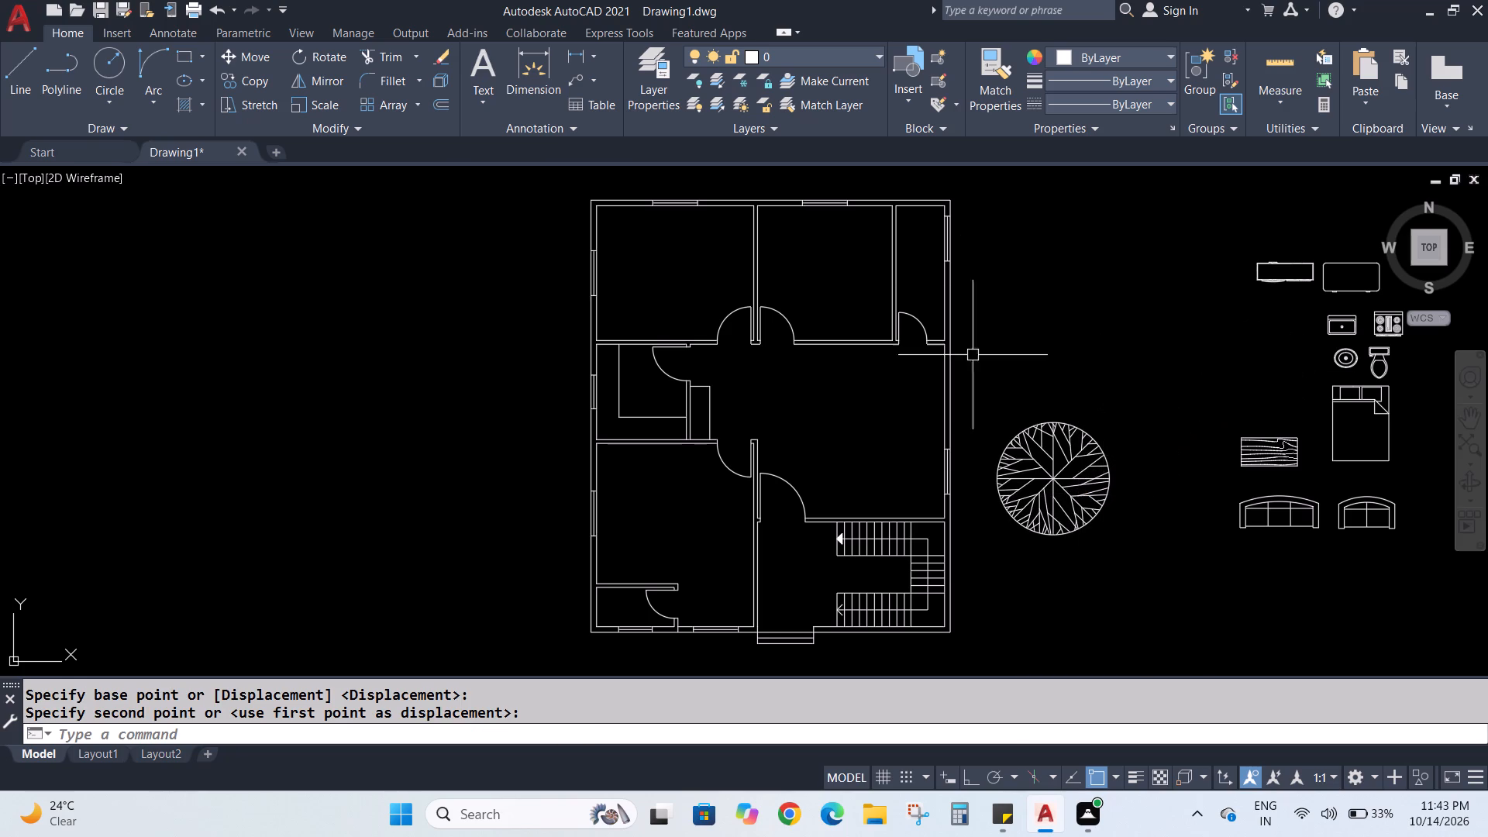
Scale the tree block down freehand about its centre to a small fraction of its size.
left_click(1038, 463)
left_click(314, 102)
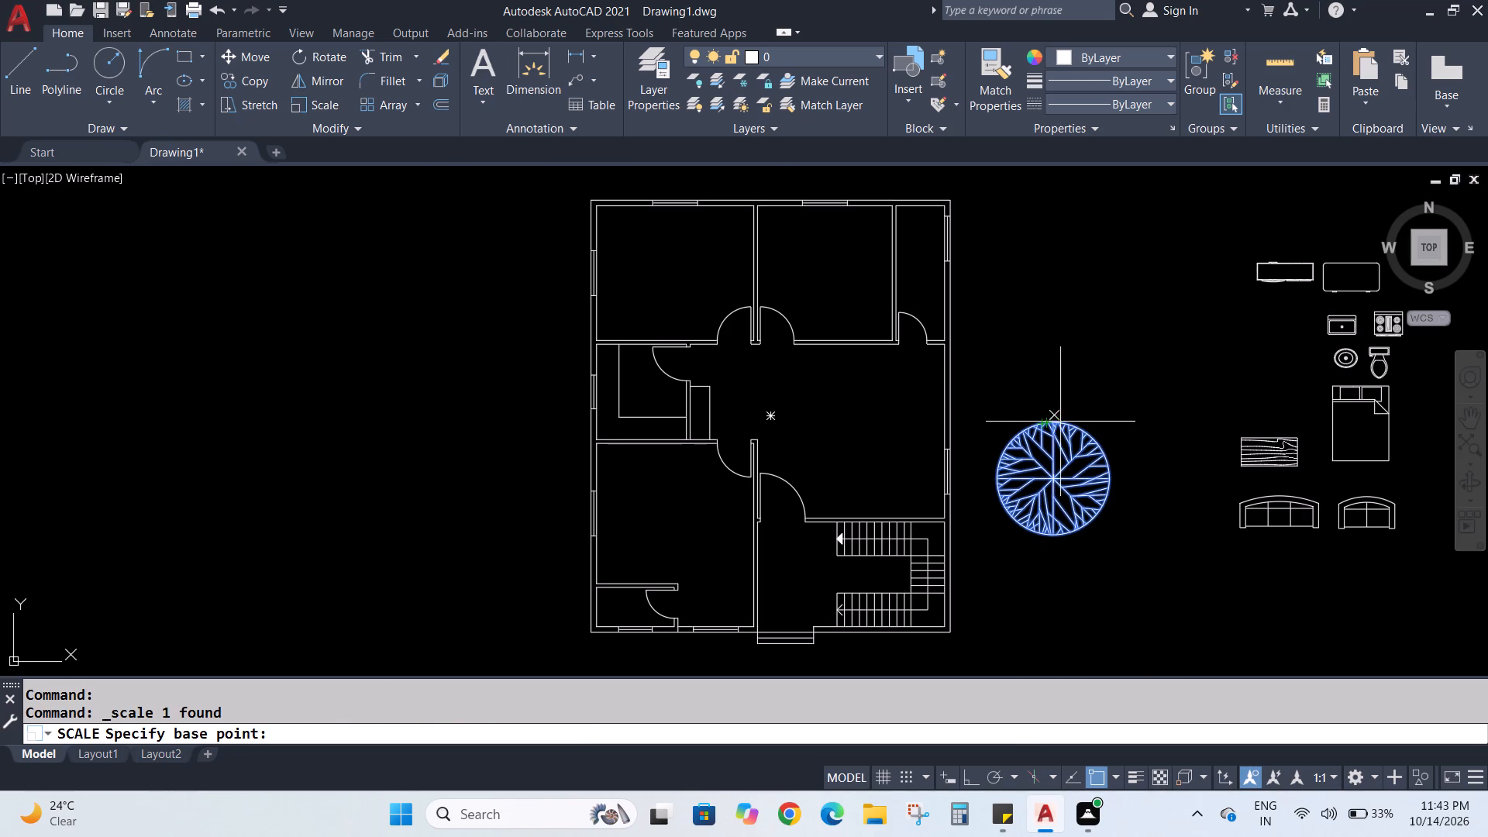
left_click(1055, 480)
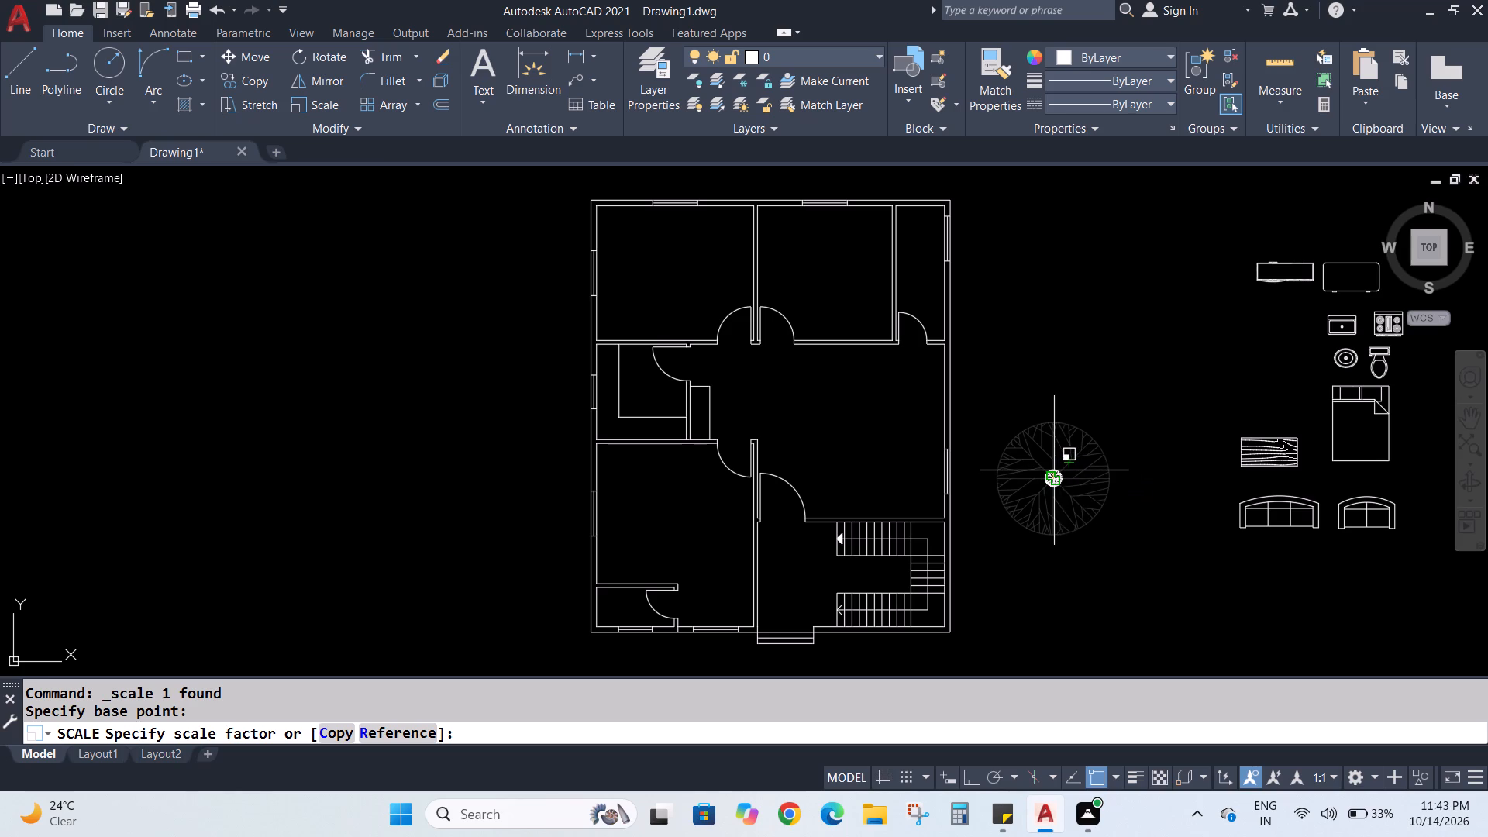
left_click(1054, 470)
Copy the tree block from its centre to two spots along the entrance lobby's west wall and two along the hall's south wall.
scroll(1059, 487, "up", 2)
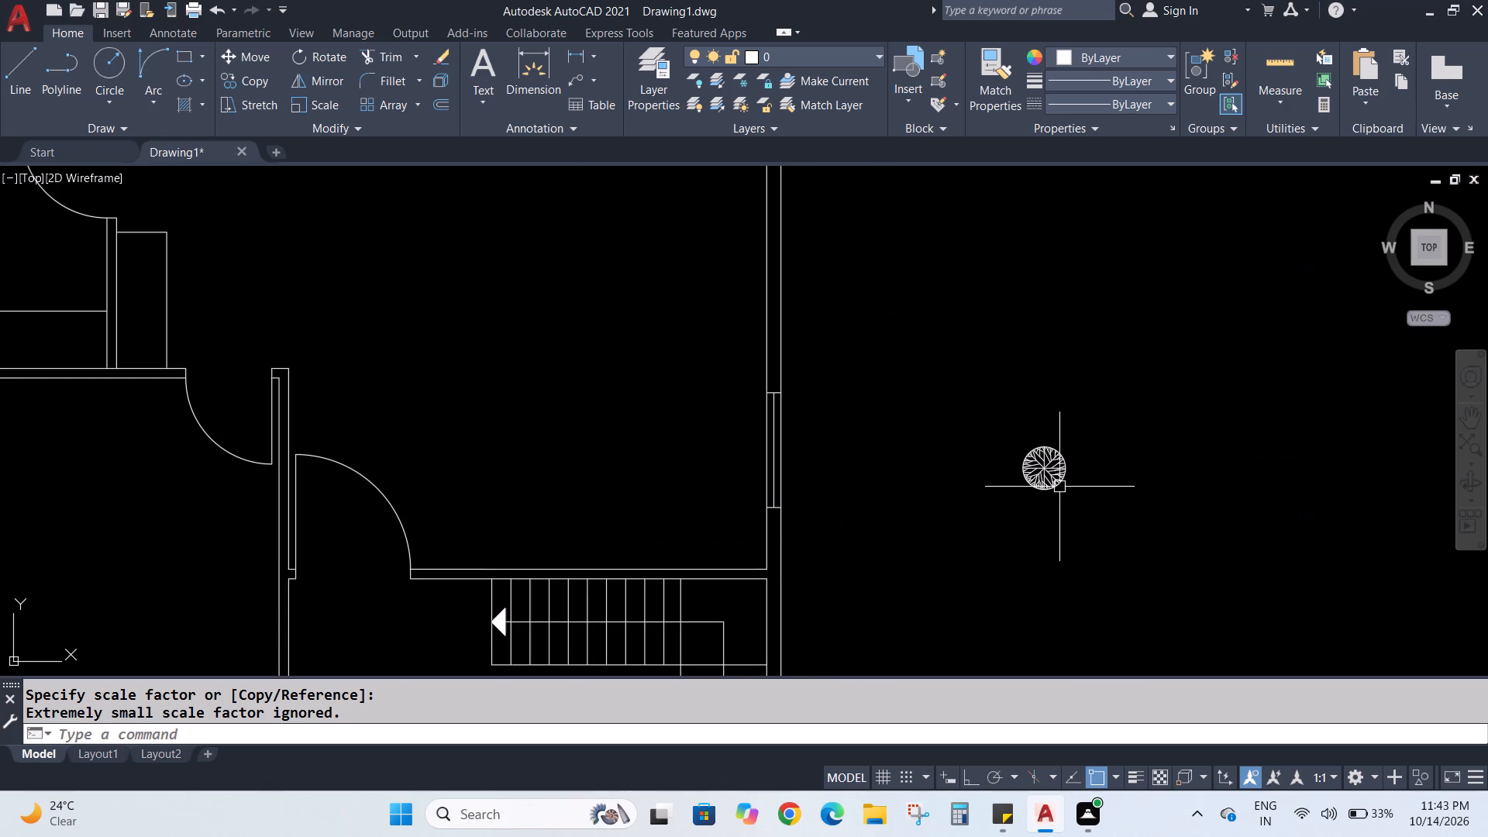
middle_click_drag(902, 548, 1016, 295)
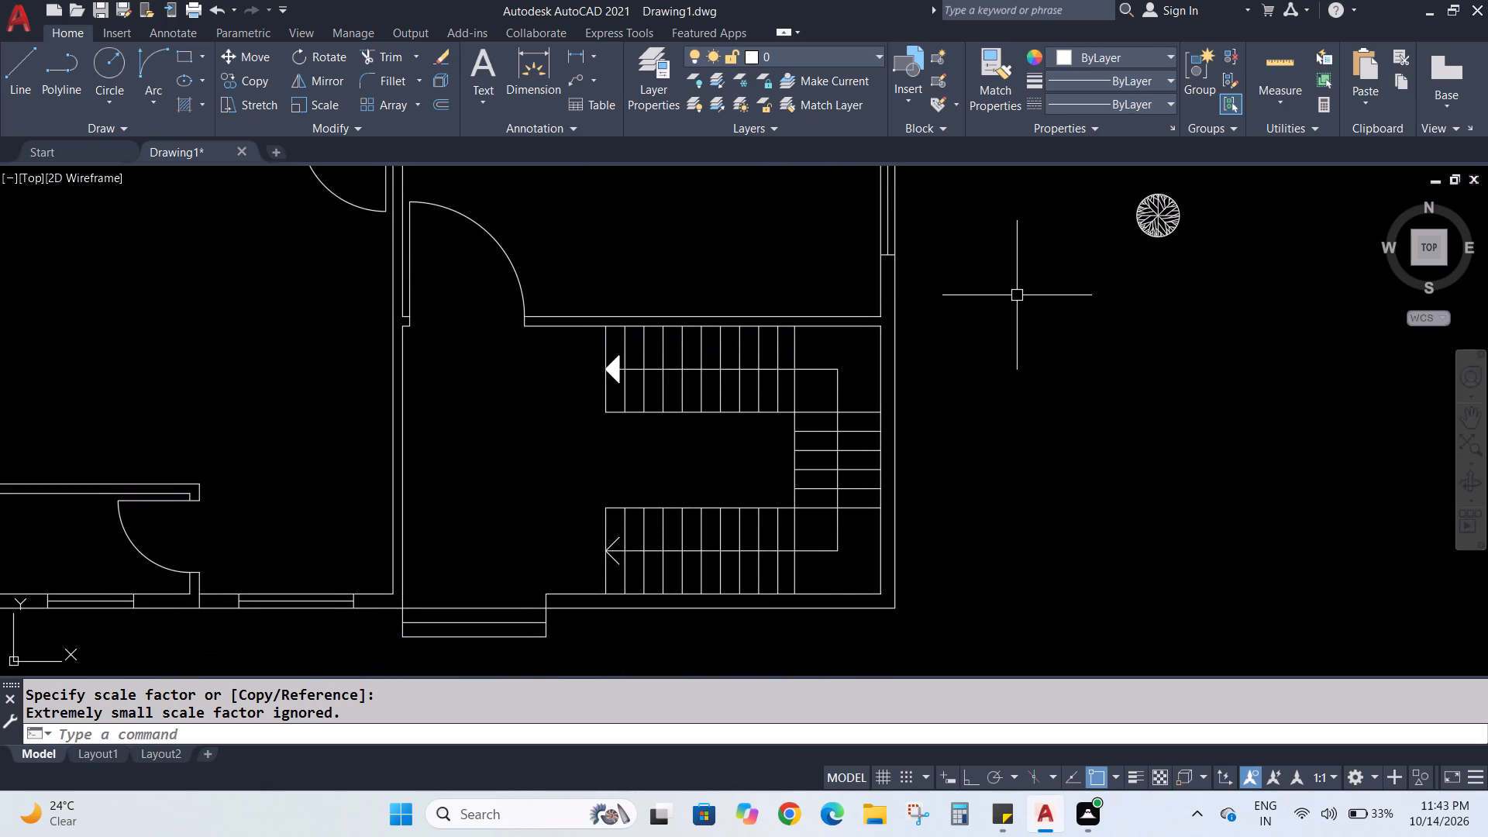
left_click(1164, 223)
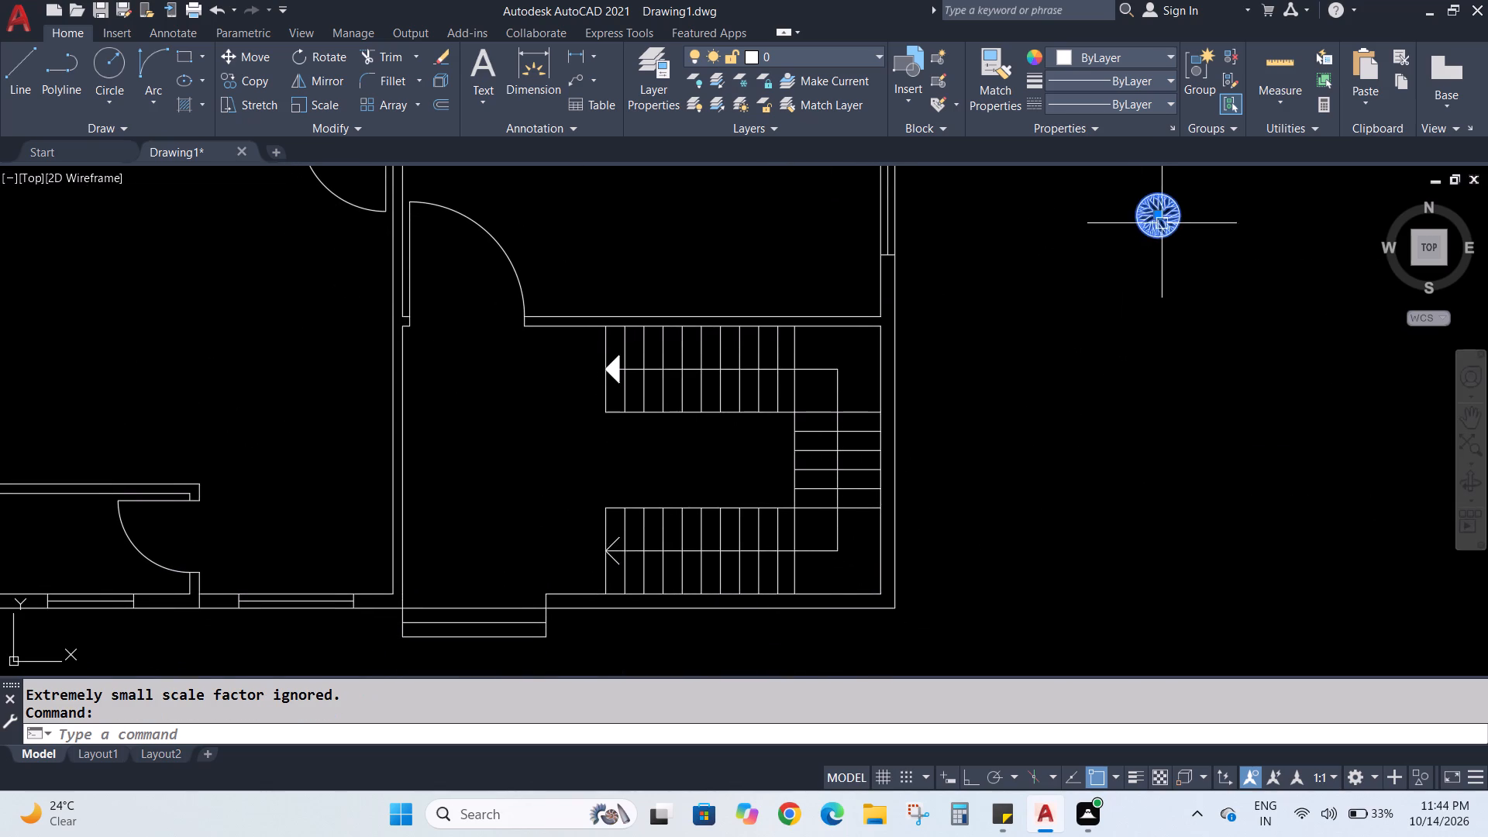
left_click(245, 79)
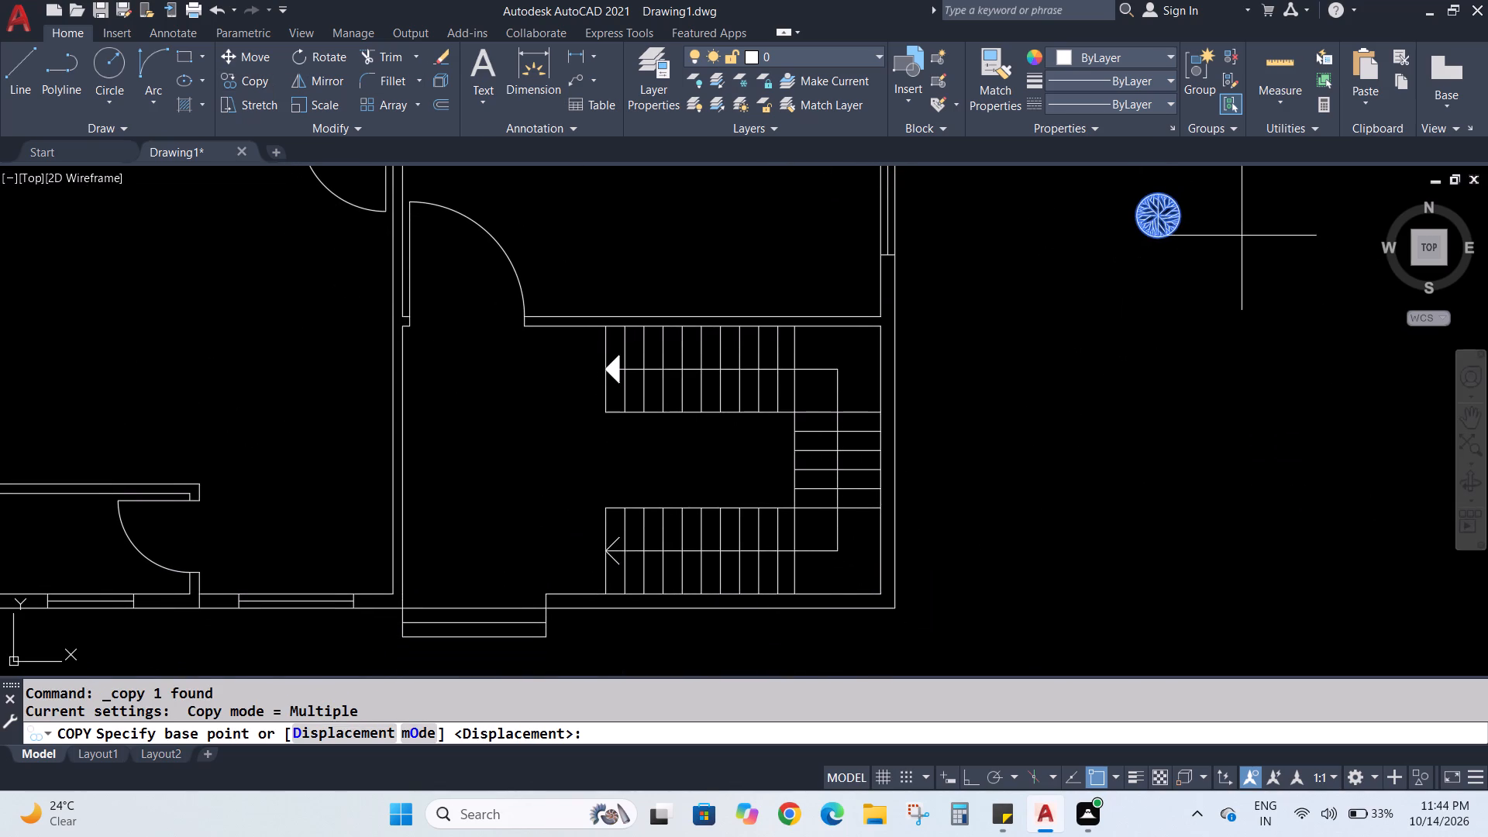
left_click(1159, 218)
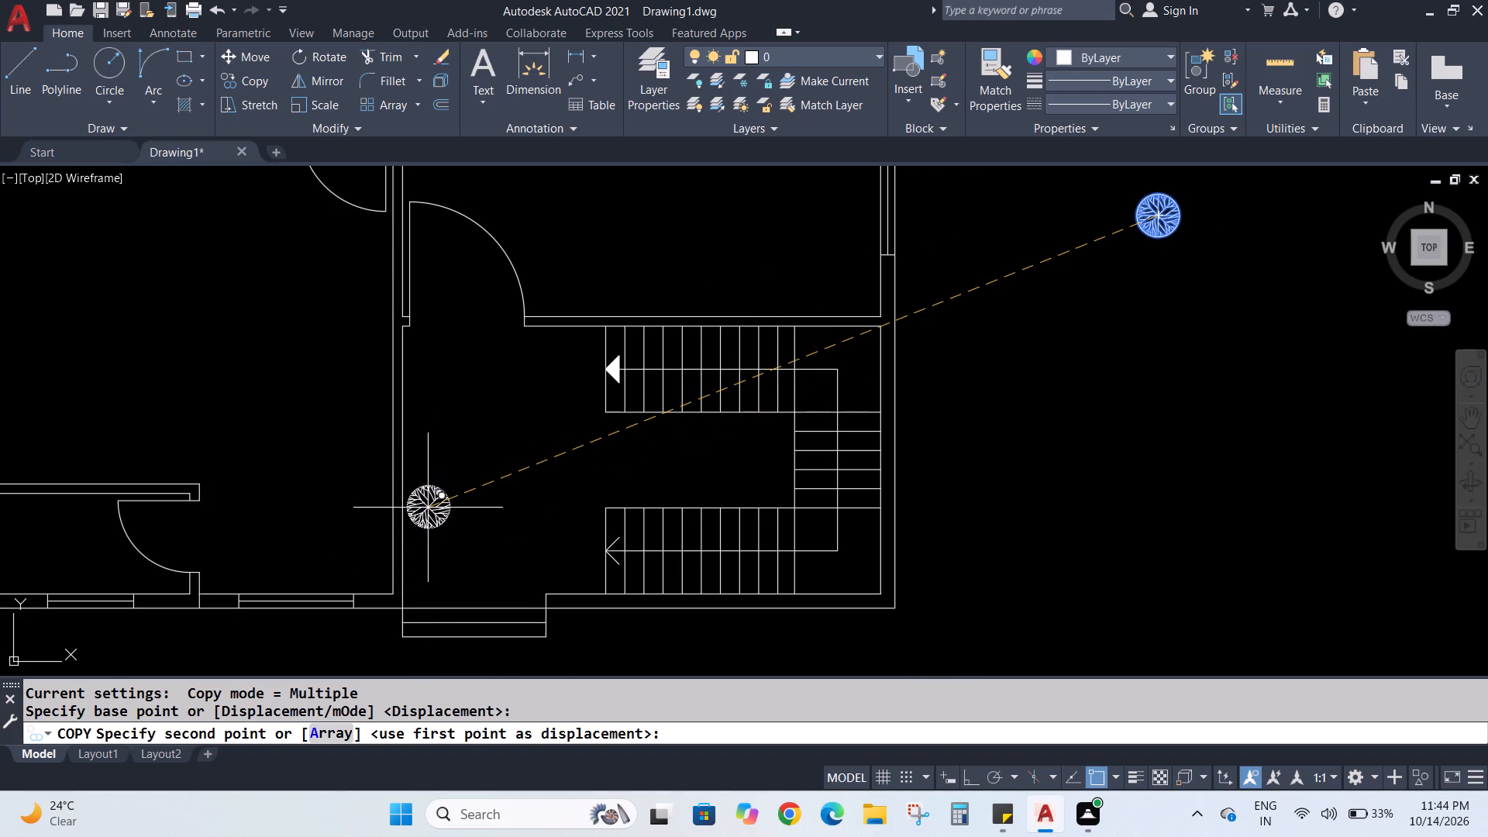
left_click(427, 508)
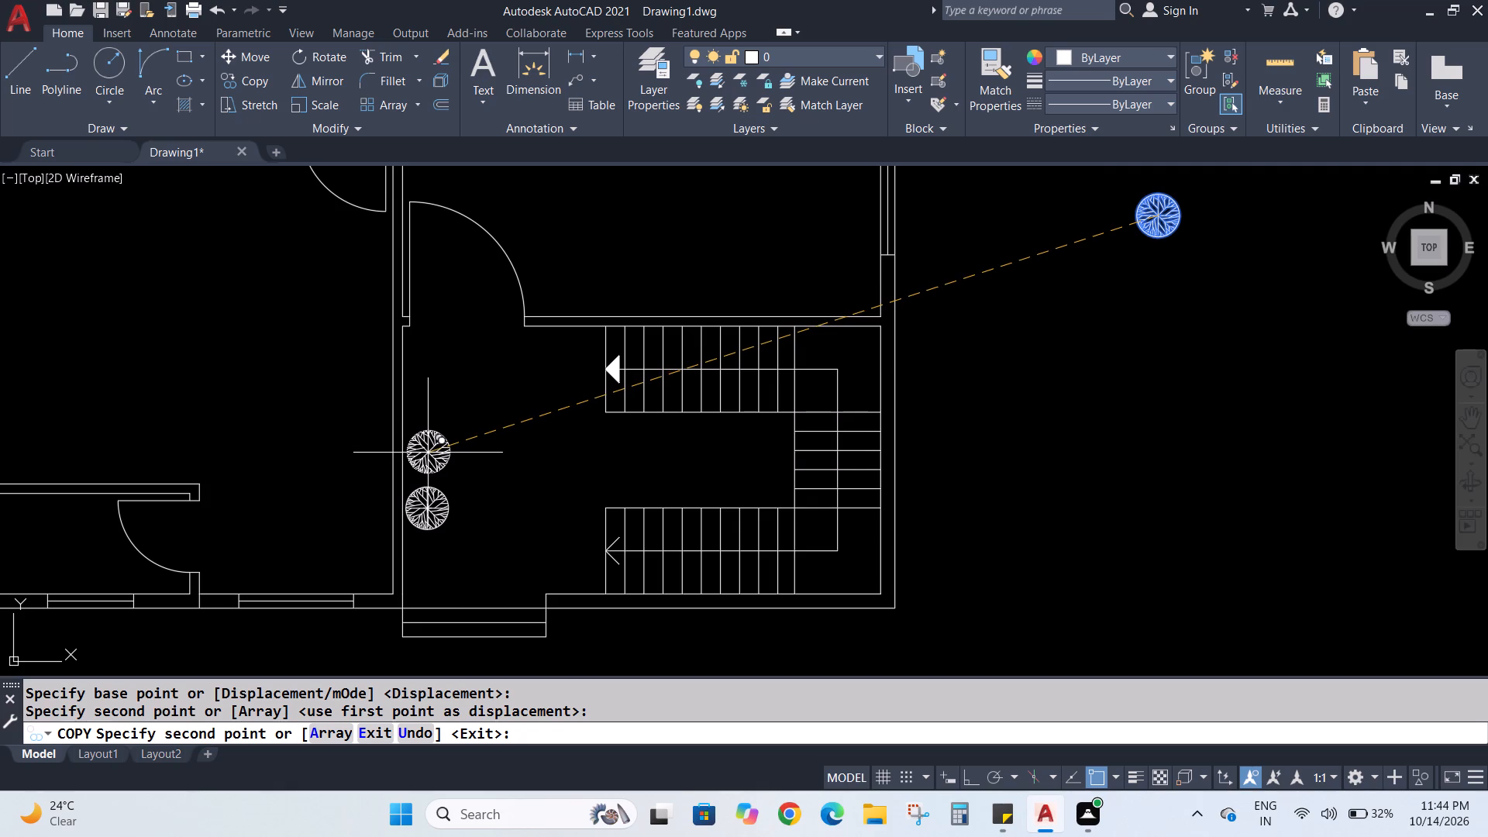
left_click(428, 453)
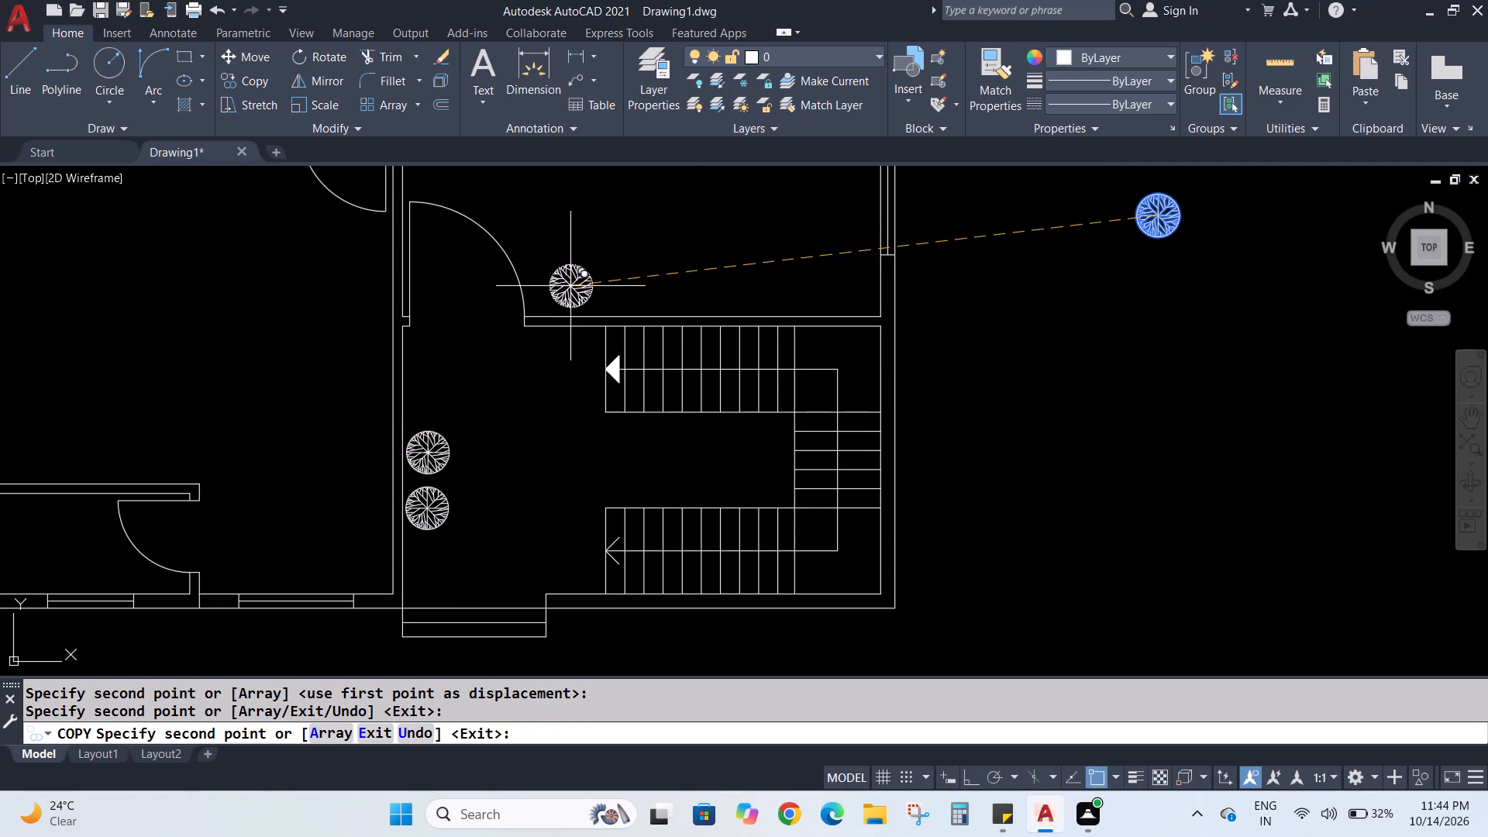
left_click(569, 288)
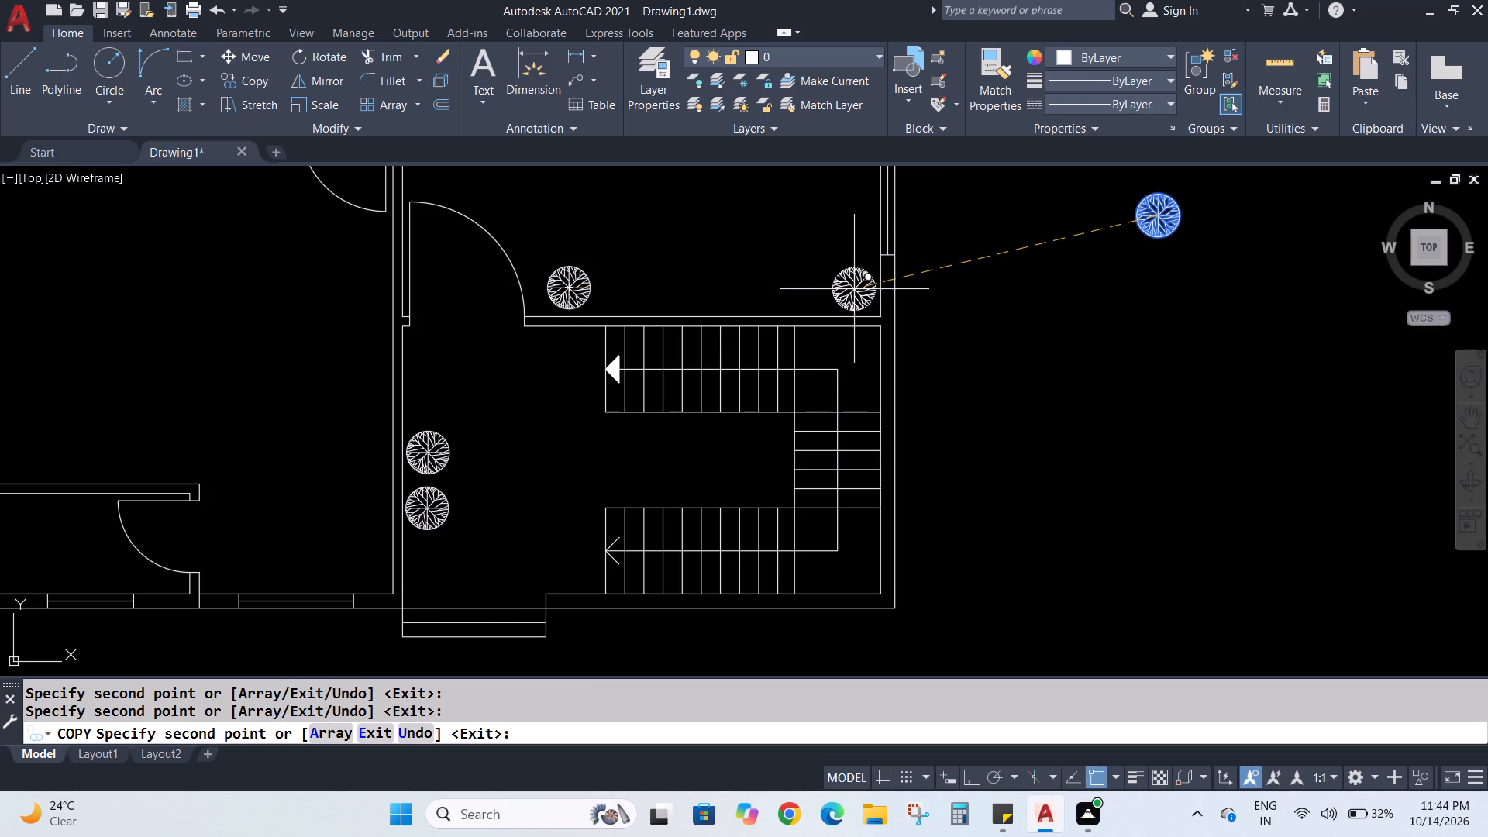
left_click(854, 289)
scroll(787, 276, "down", 2)
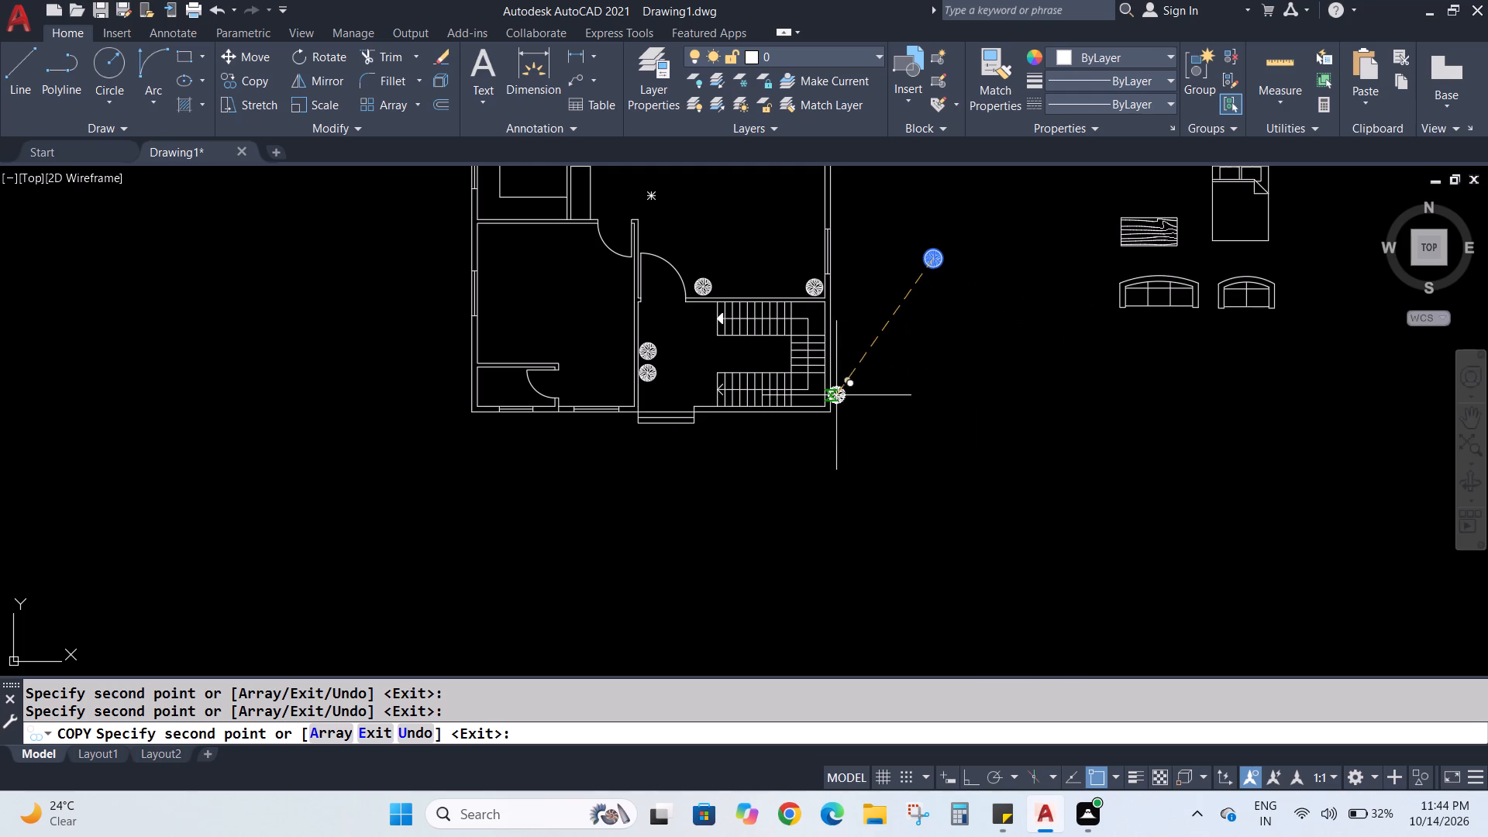
key("Escape")
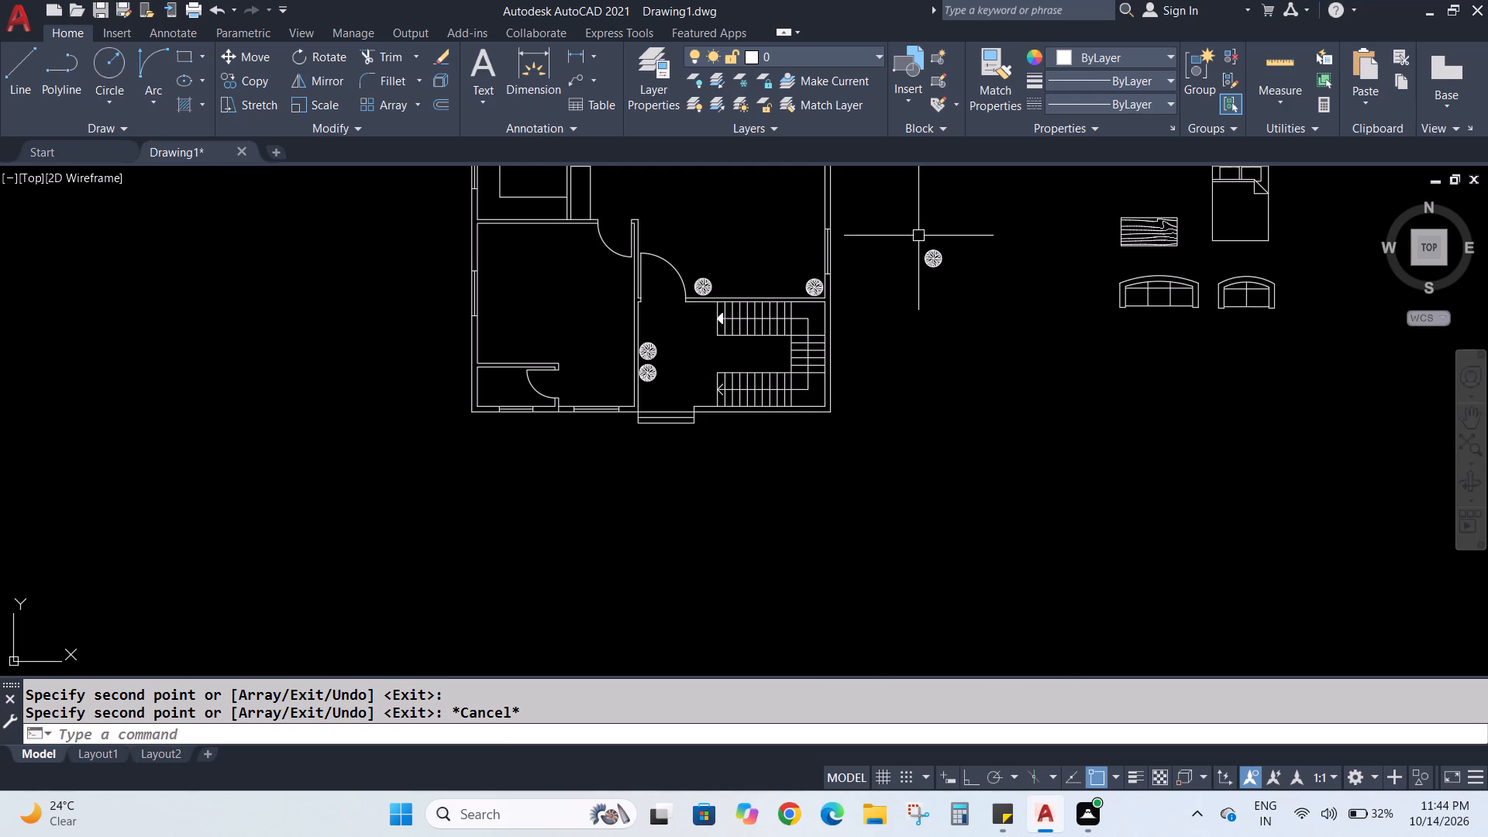
Delete the original tree block outside the house's east wall.
left_click(939, 260)
key("Delete")
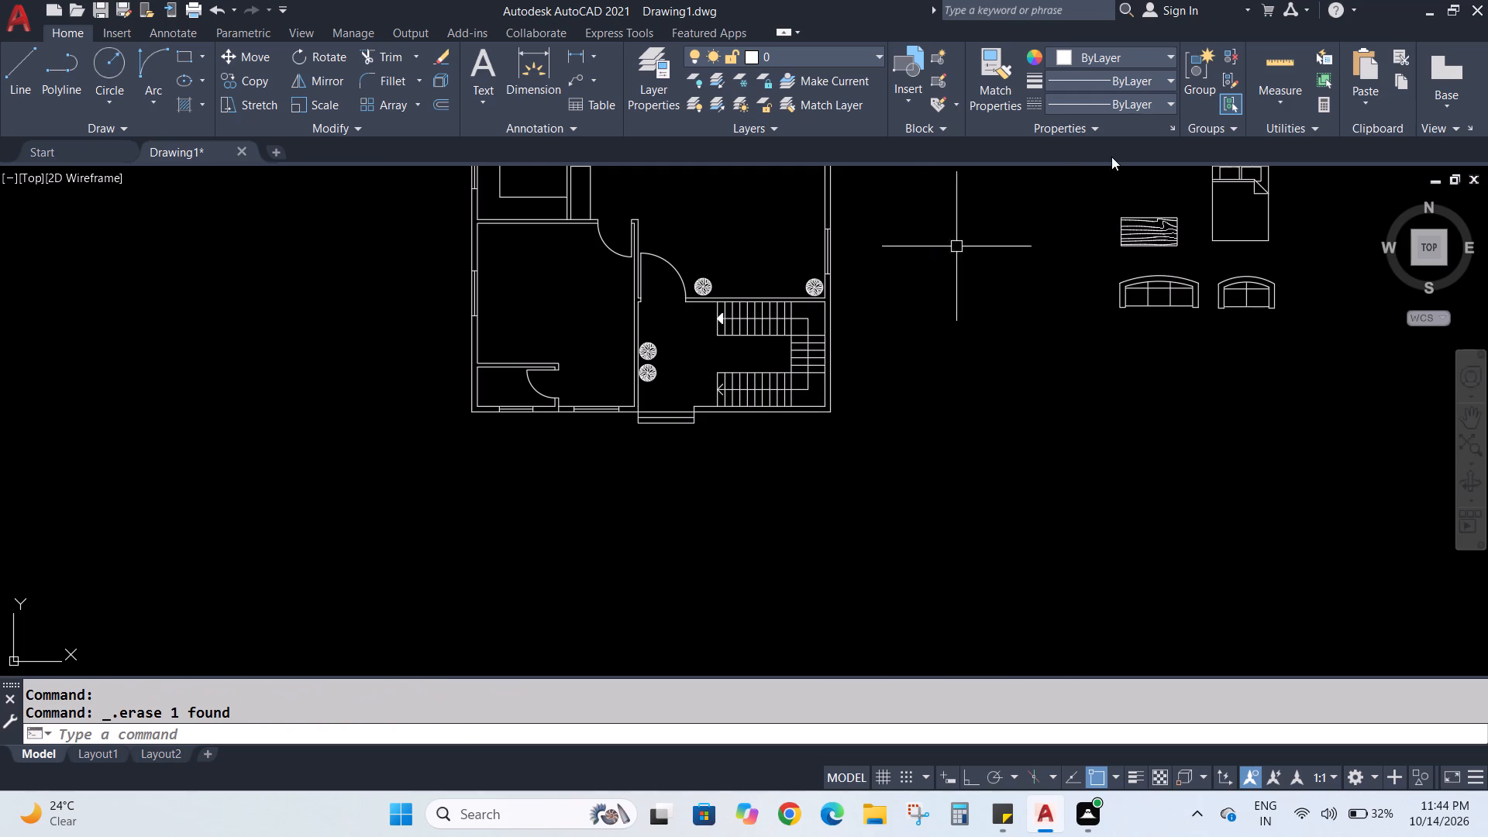
Move the three-seat sofa into the hall, just north of and between the two plants by the staircase wall.
middle_click_drag(1038, 201, 992, 358)
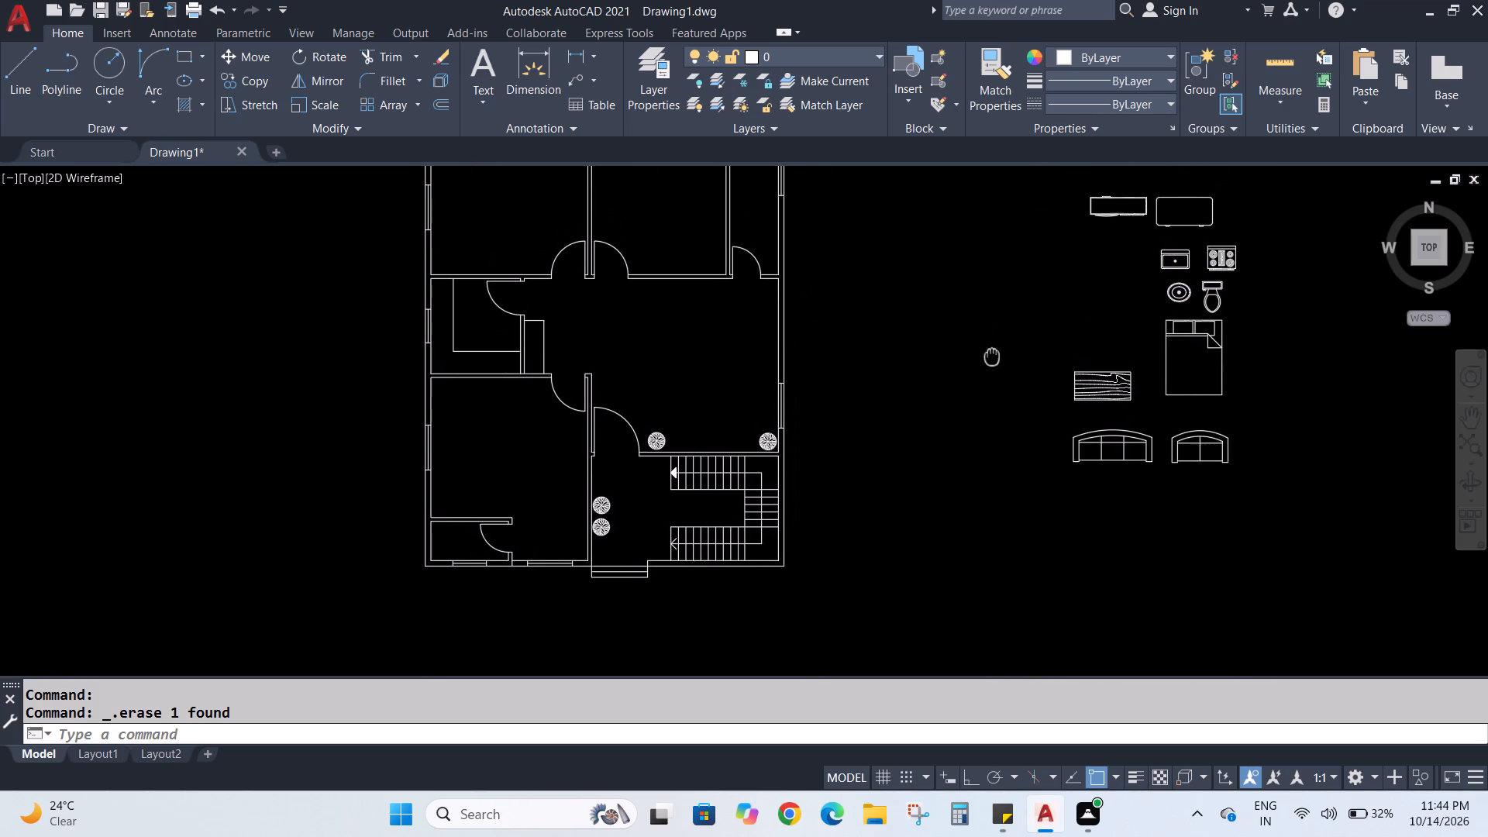
middle_click_drag(992, 358, 1001, 368)
left_click(1124, 453)
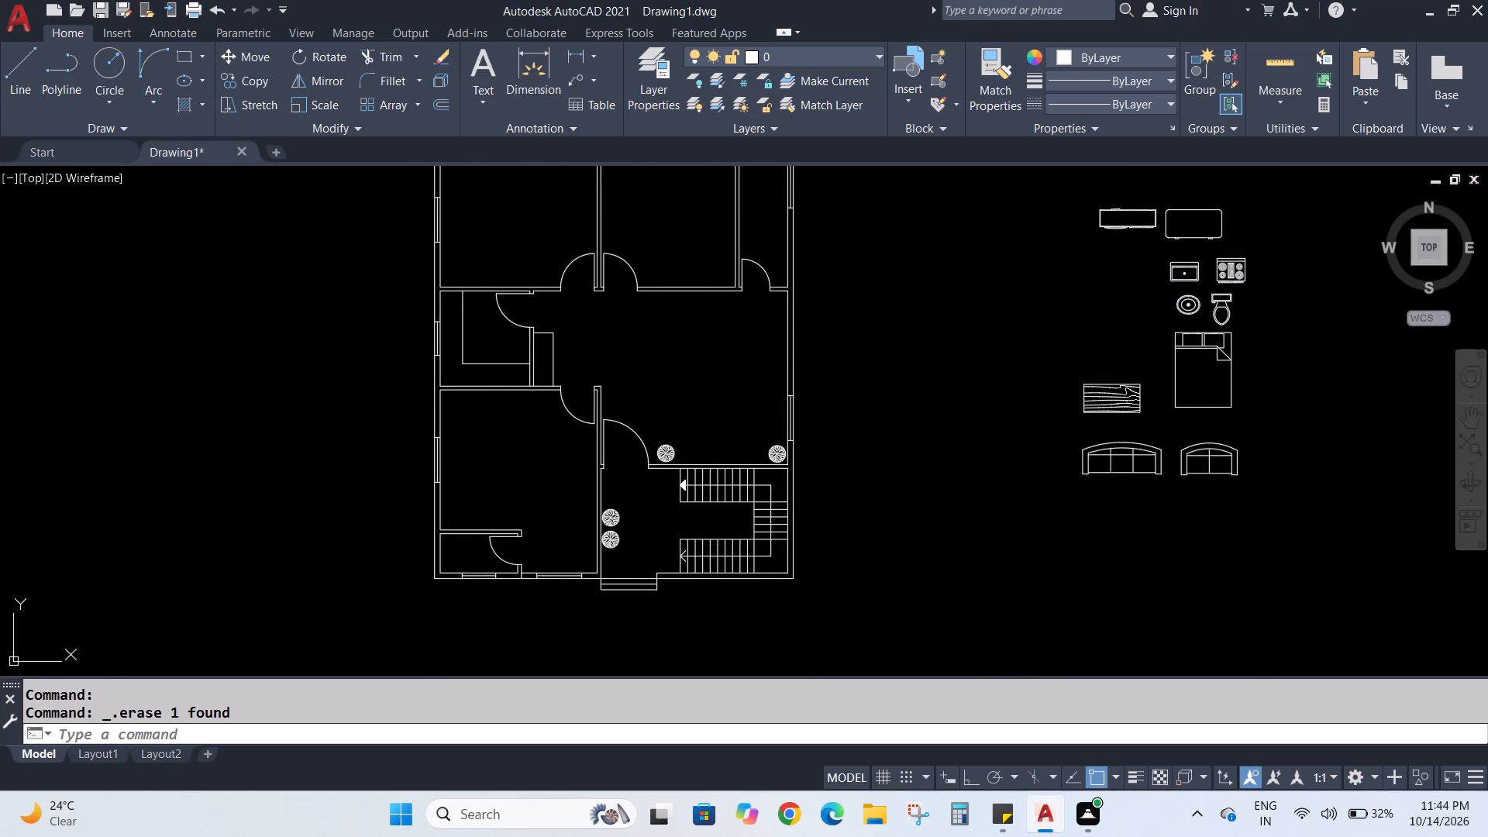
left_click(239, 56)
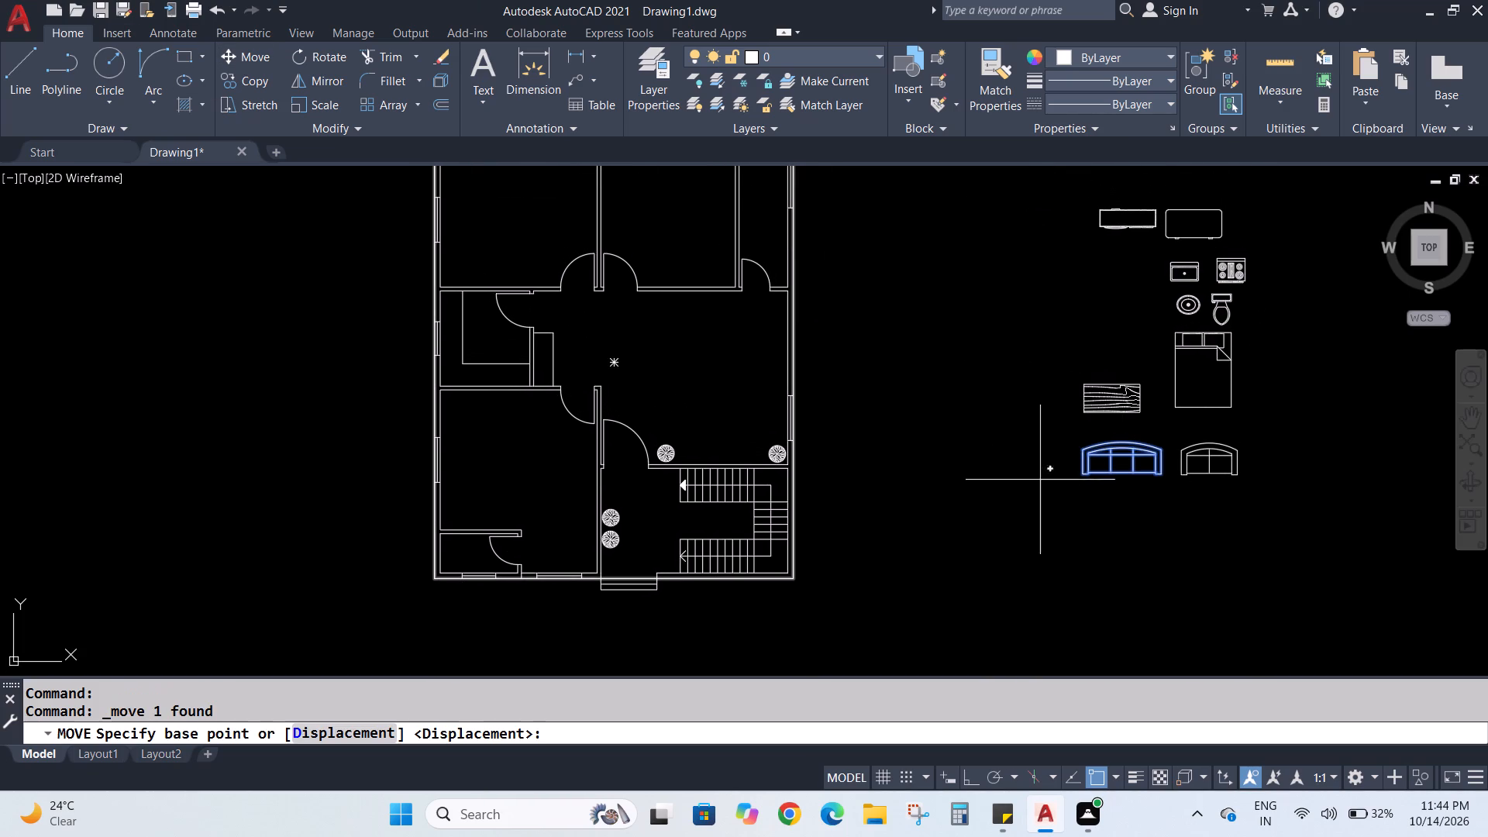
left_click_drag(1132, 461, 914, 414)
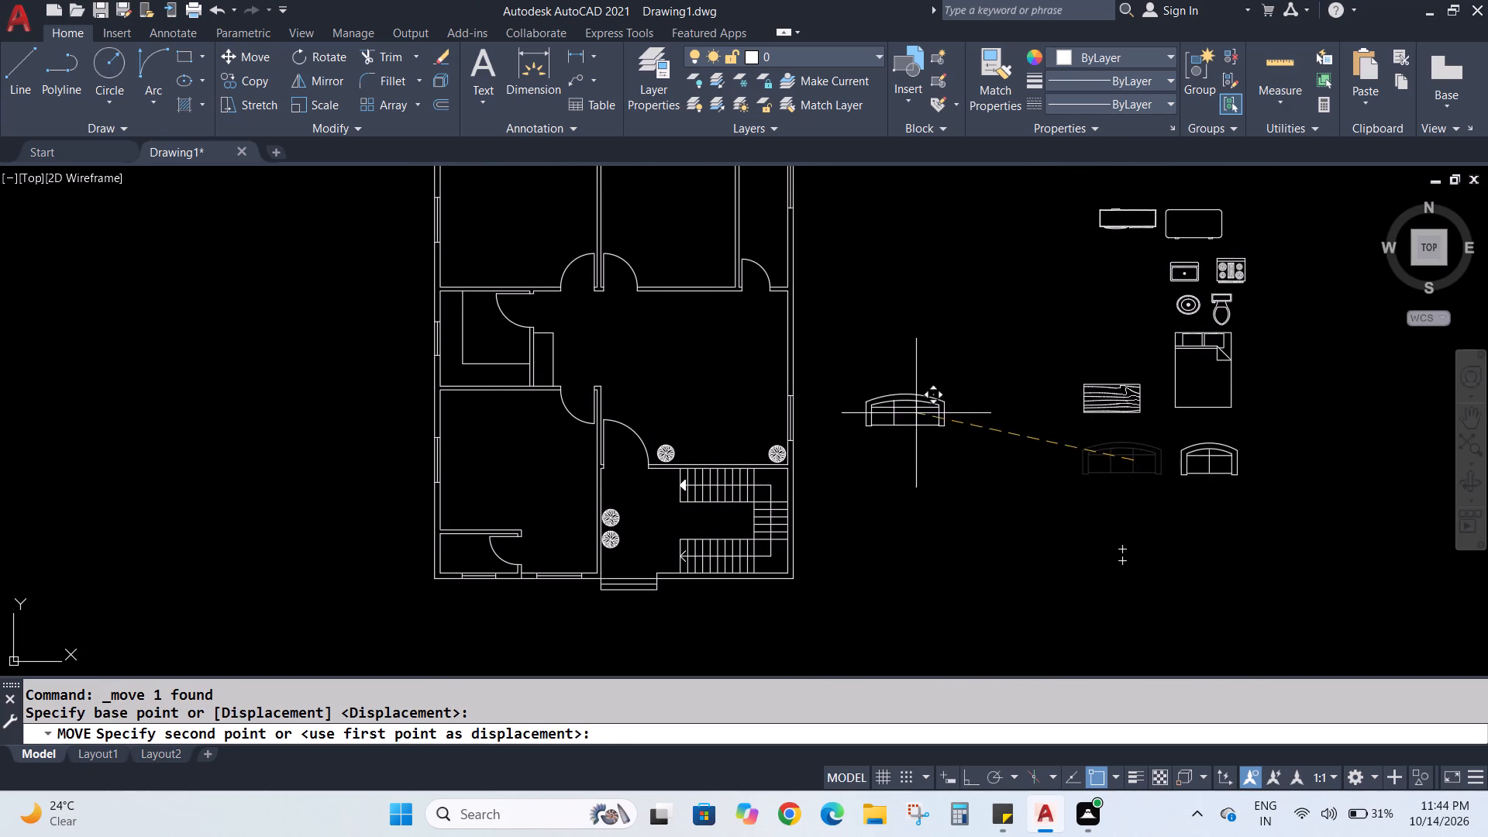
left_click_drag(914, 414, 735, 415)
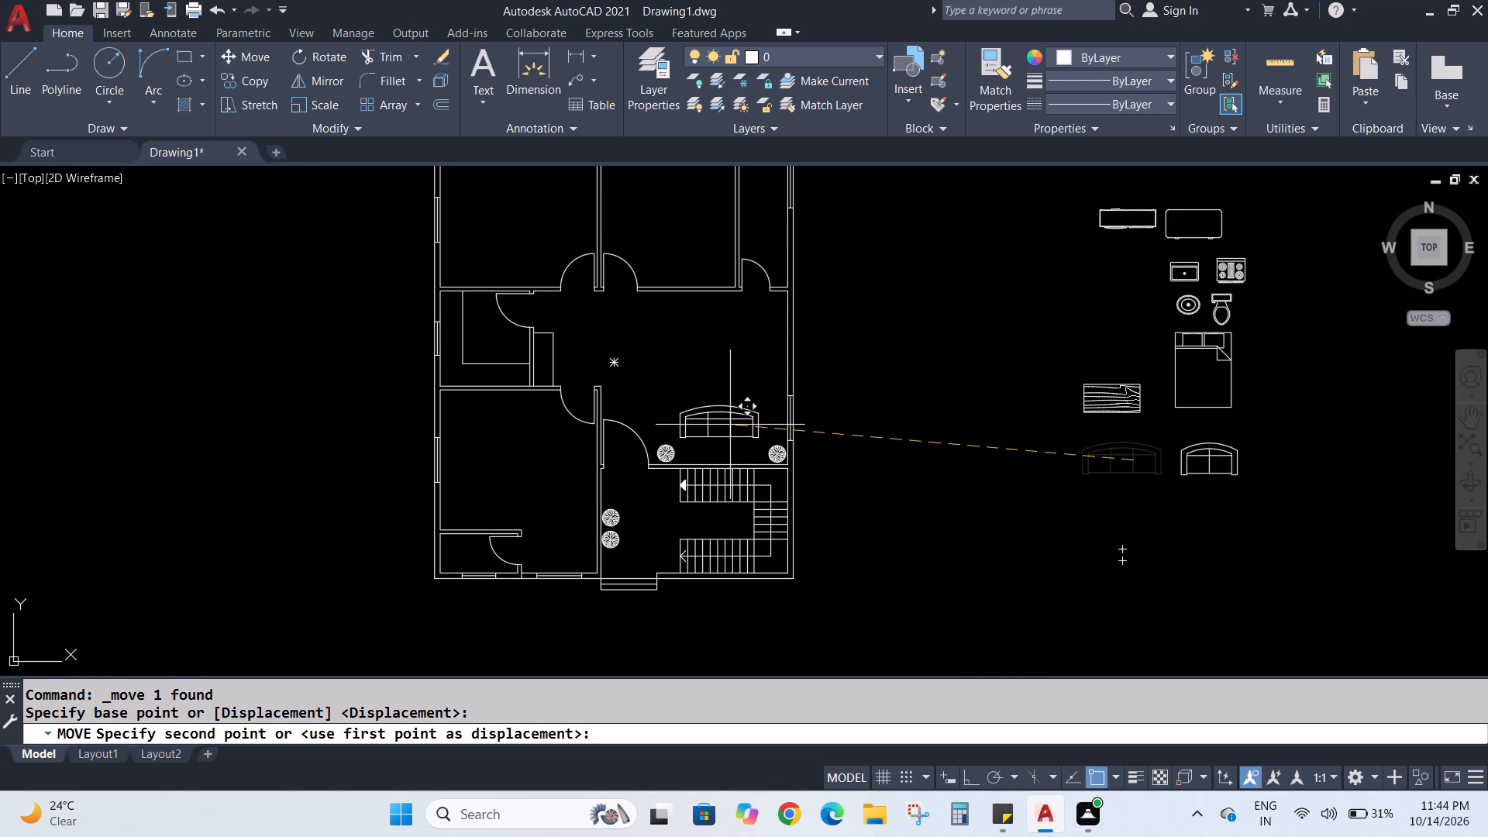
left_click(735, 425)
key("Escape")
key("Escape")
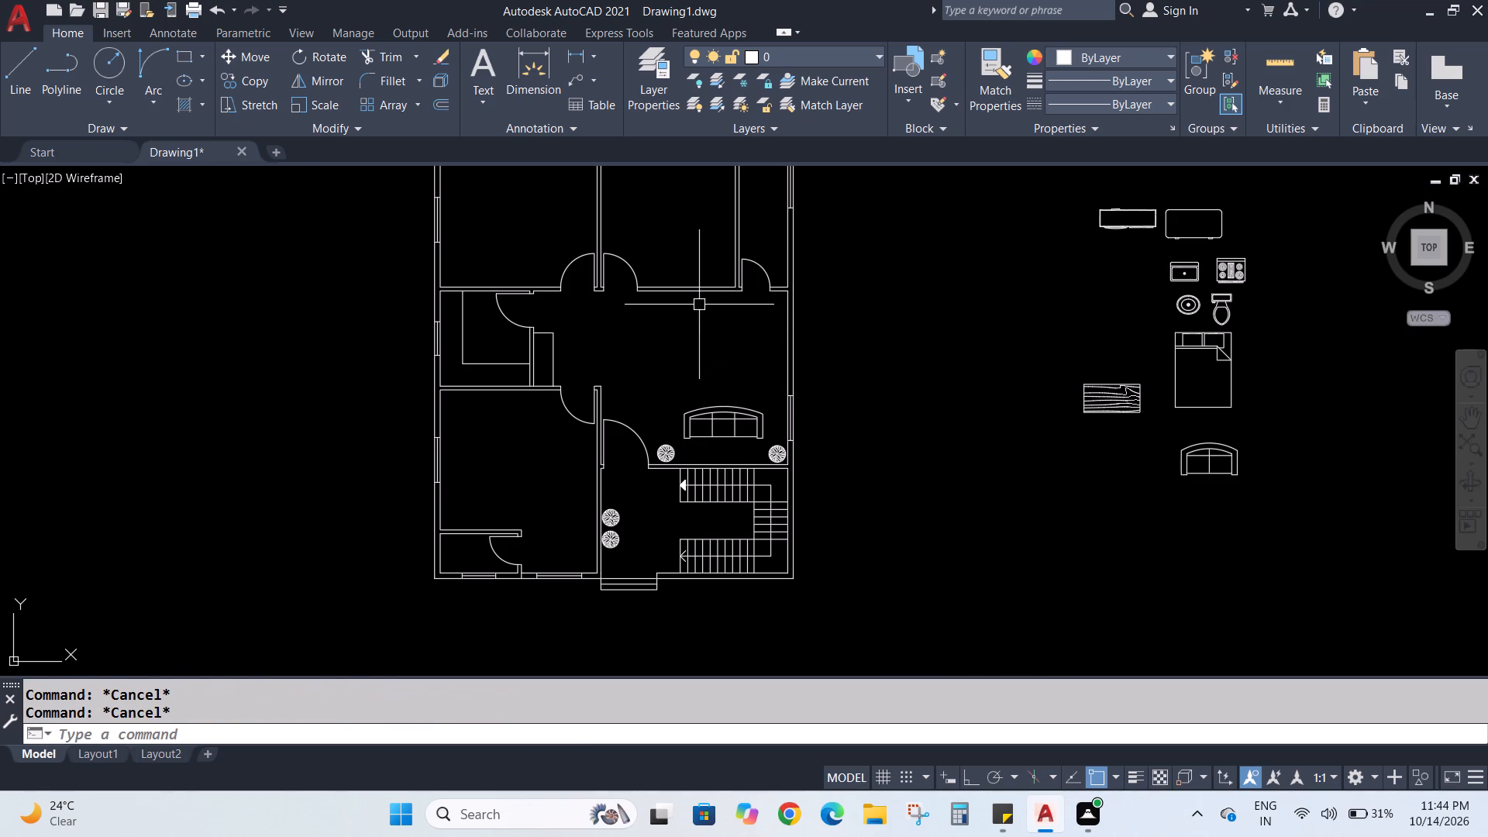
Turn on Ortho mode.
left_click(972, 779)
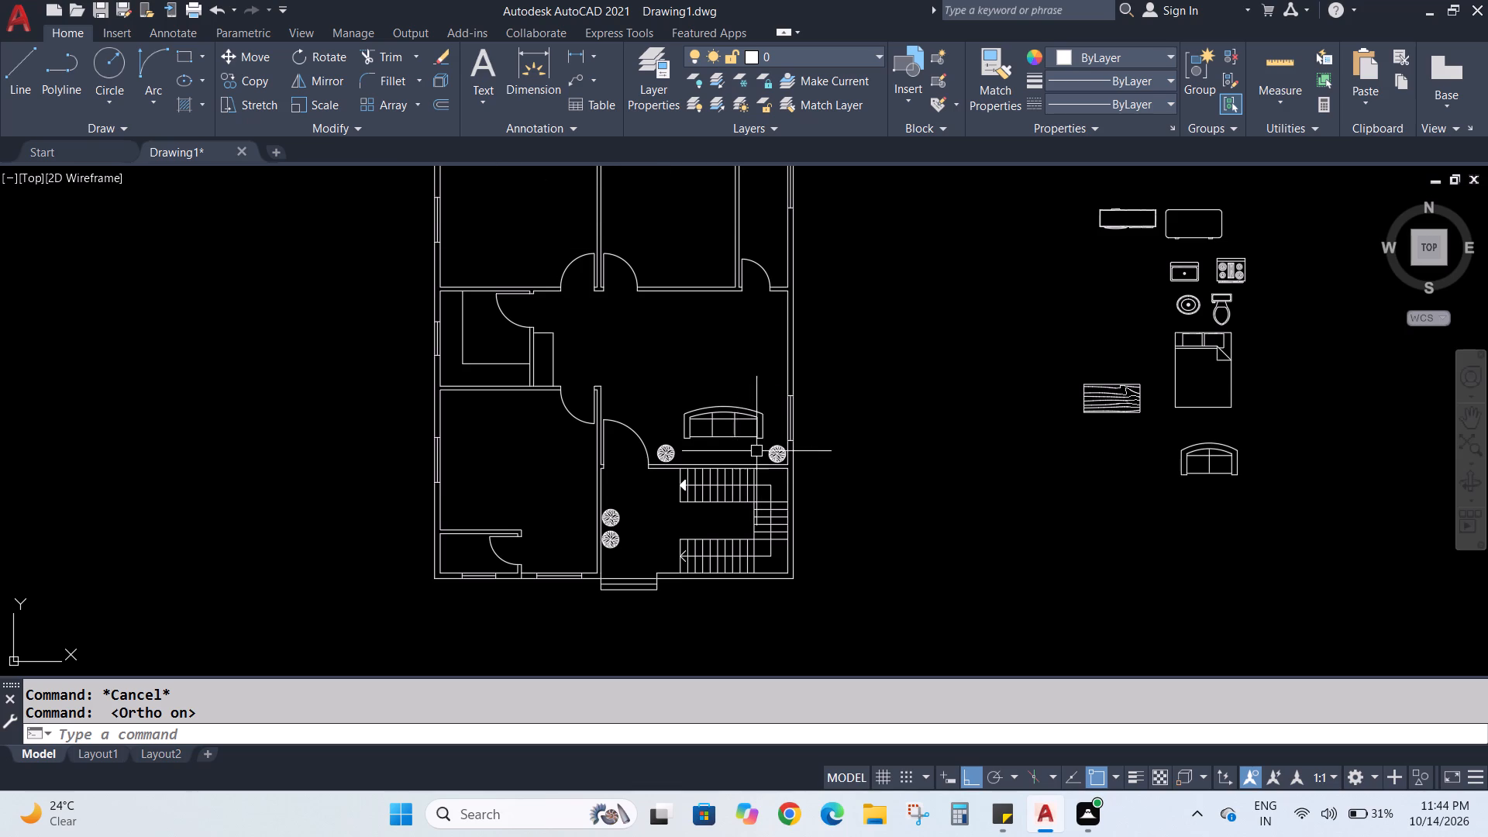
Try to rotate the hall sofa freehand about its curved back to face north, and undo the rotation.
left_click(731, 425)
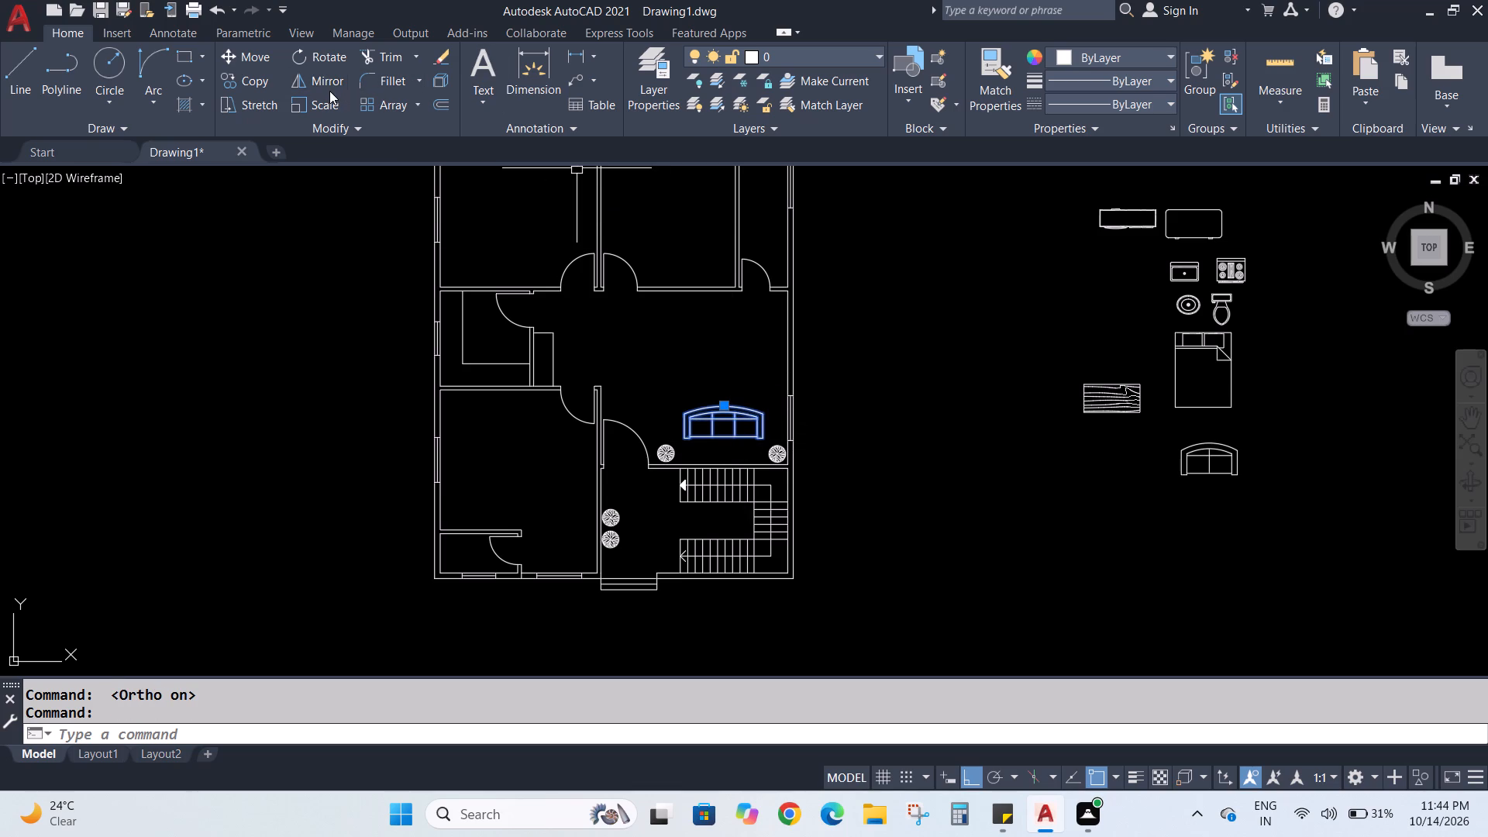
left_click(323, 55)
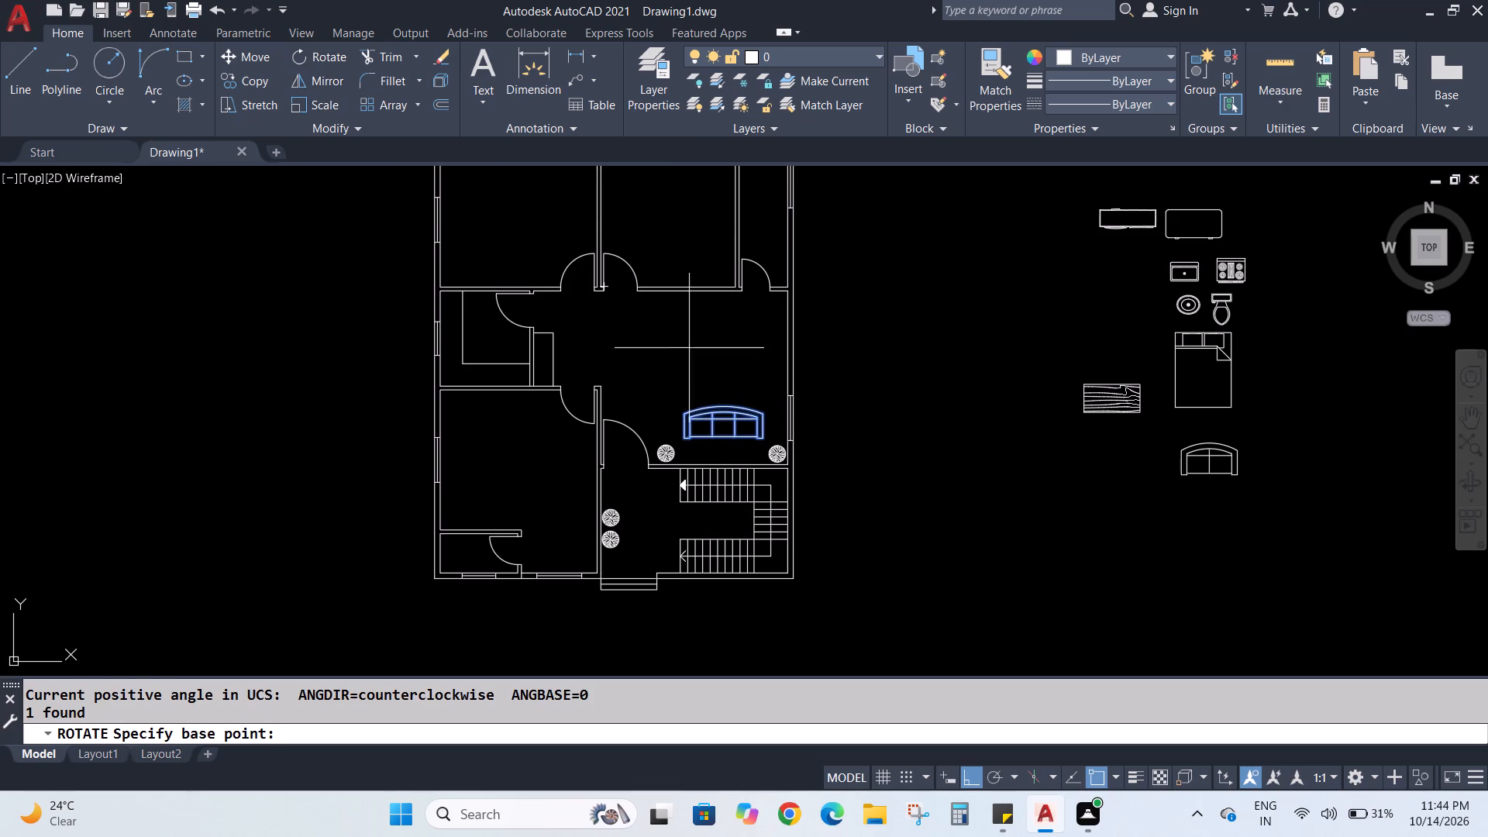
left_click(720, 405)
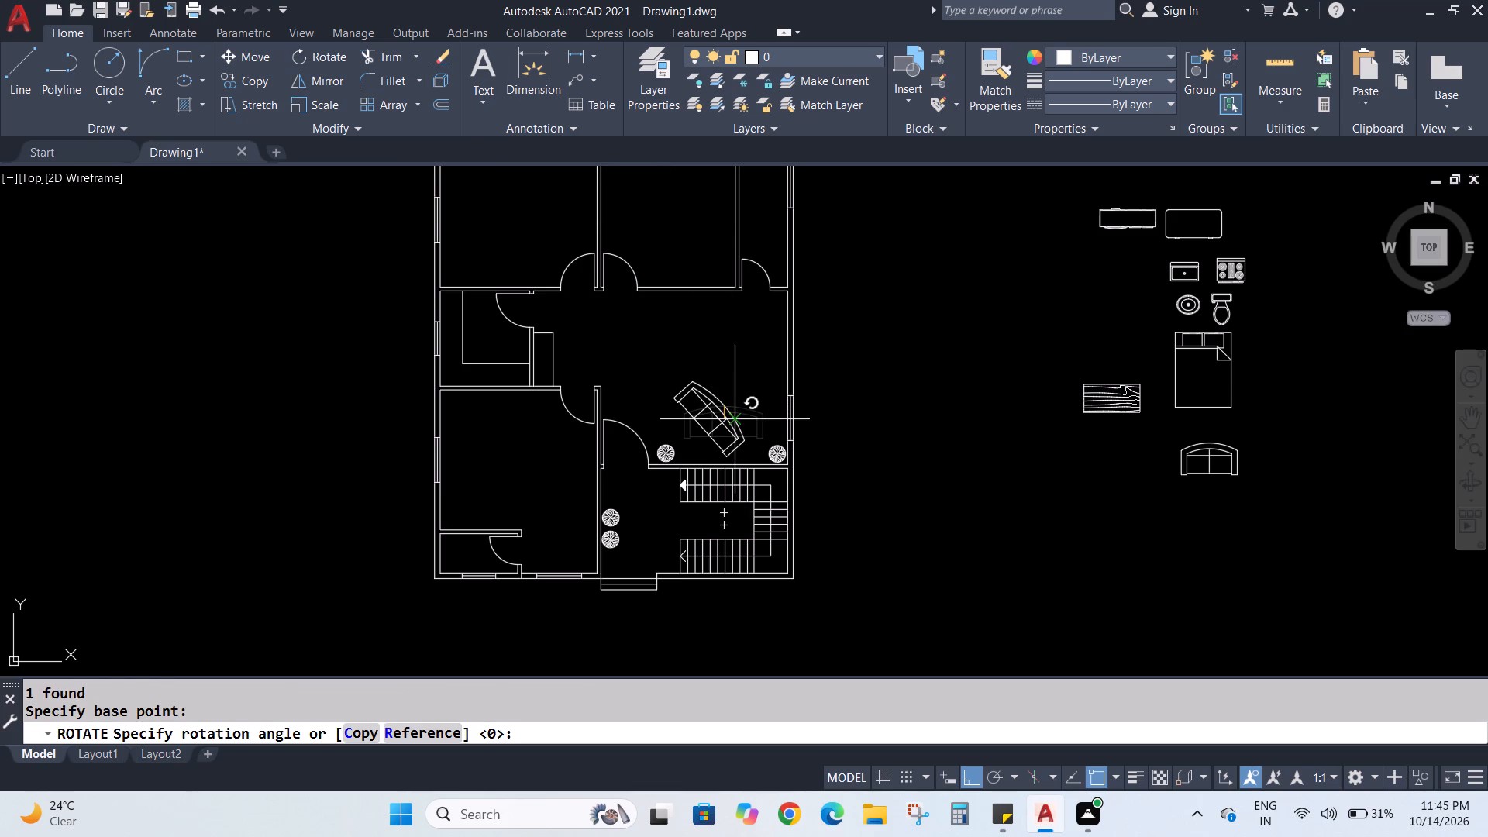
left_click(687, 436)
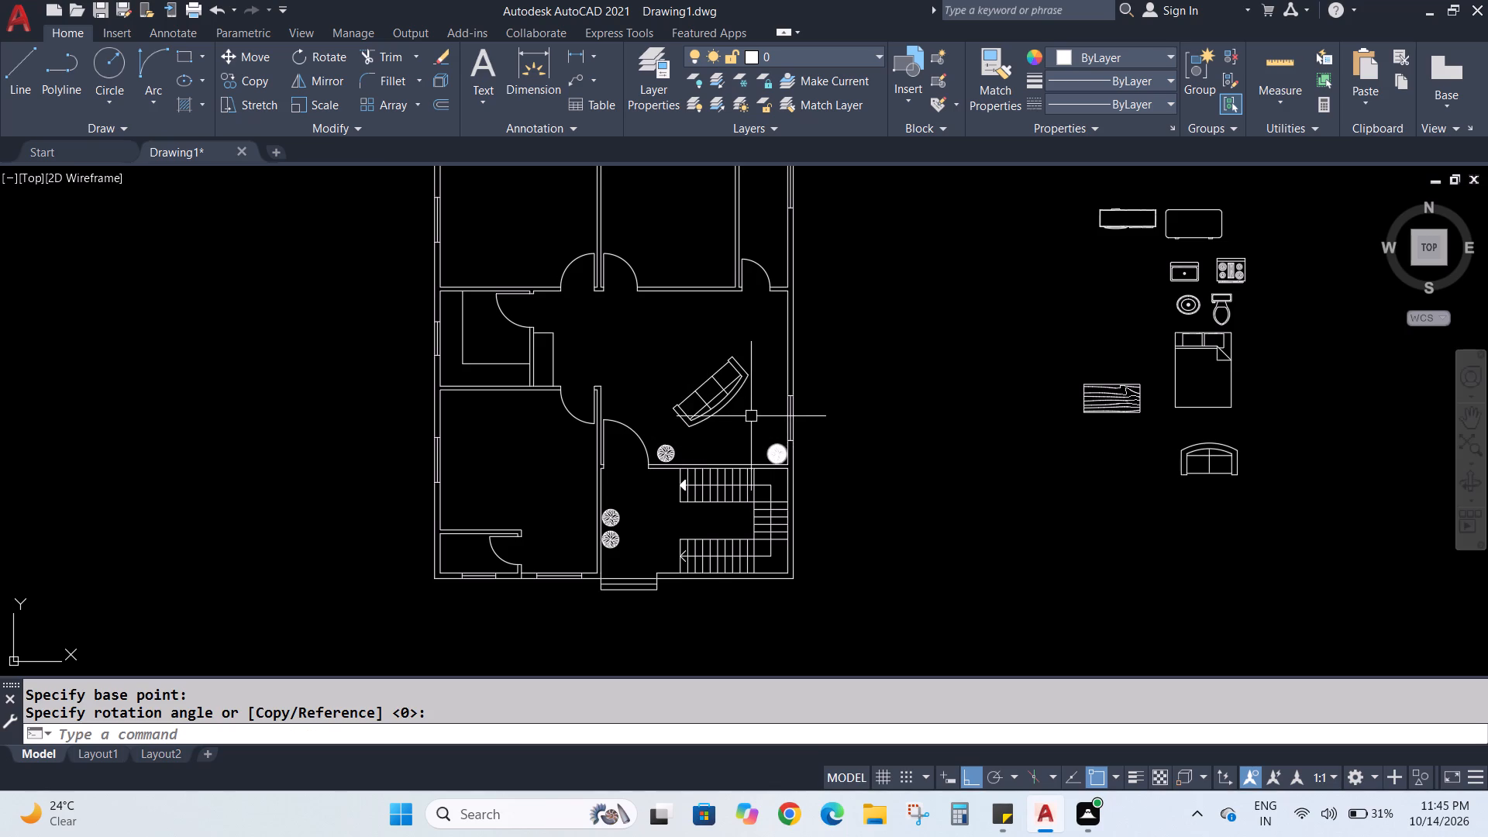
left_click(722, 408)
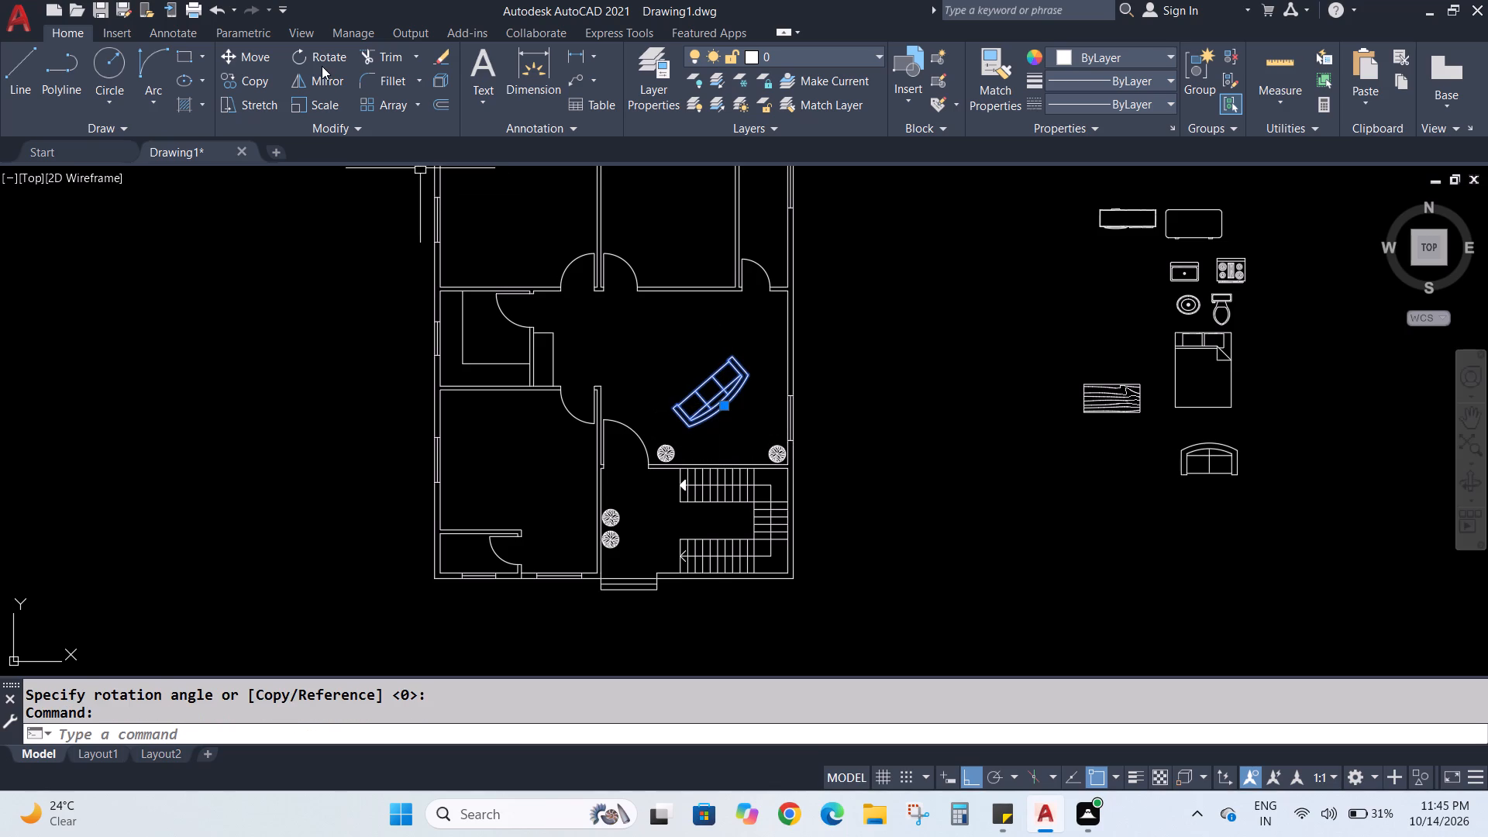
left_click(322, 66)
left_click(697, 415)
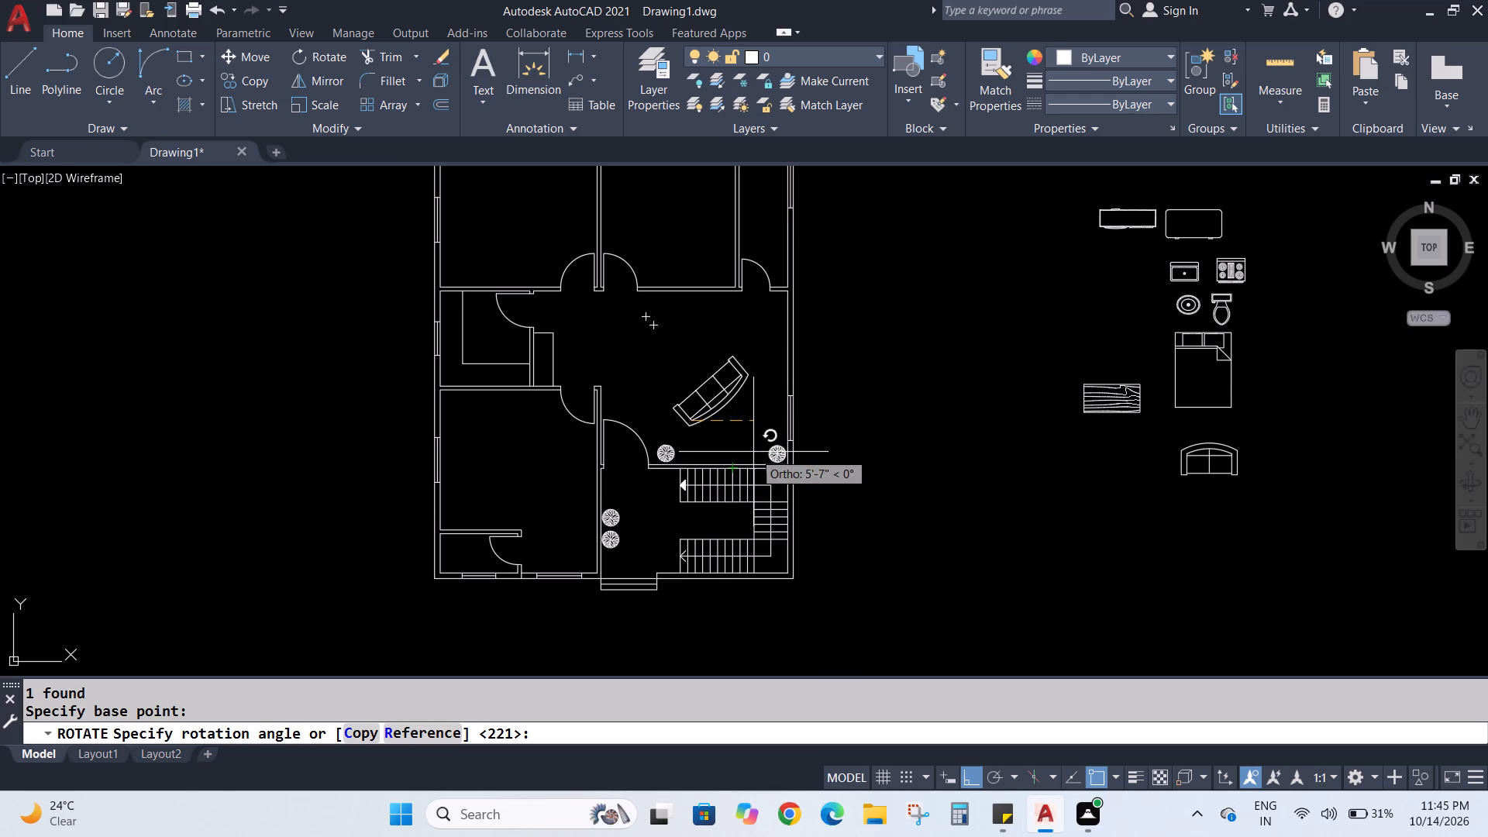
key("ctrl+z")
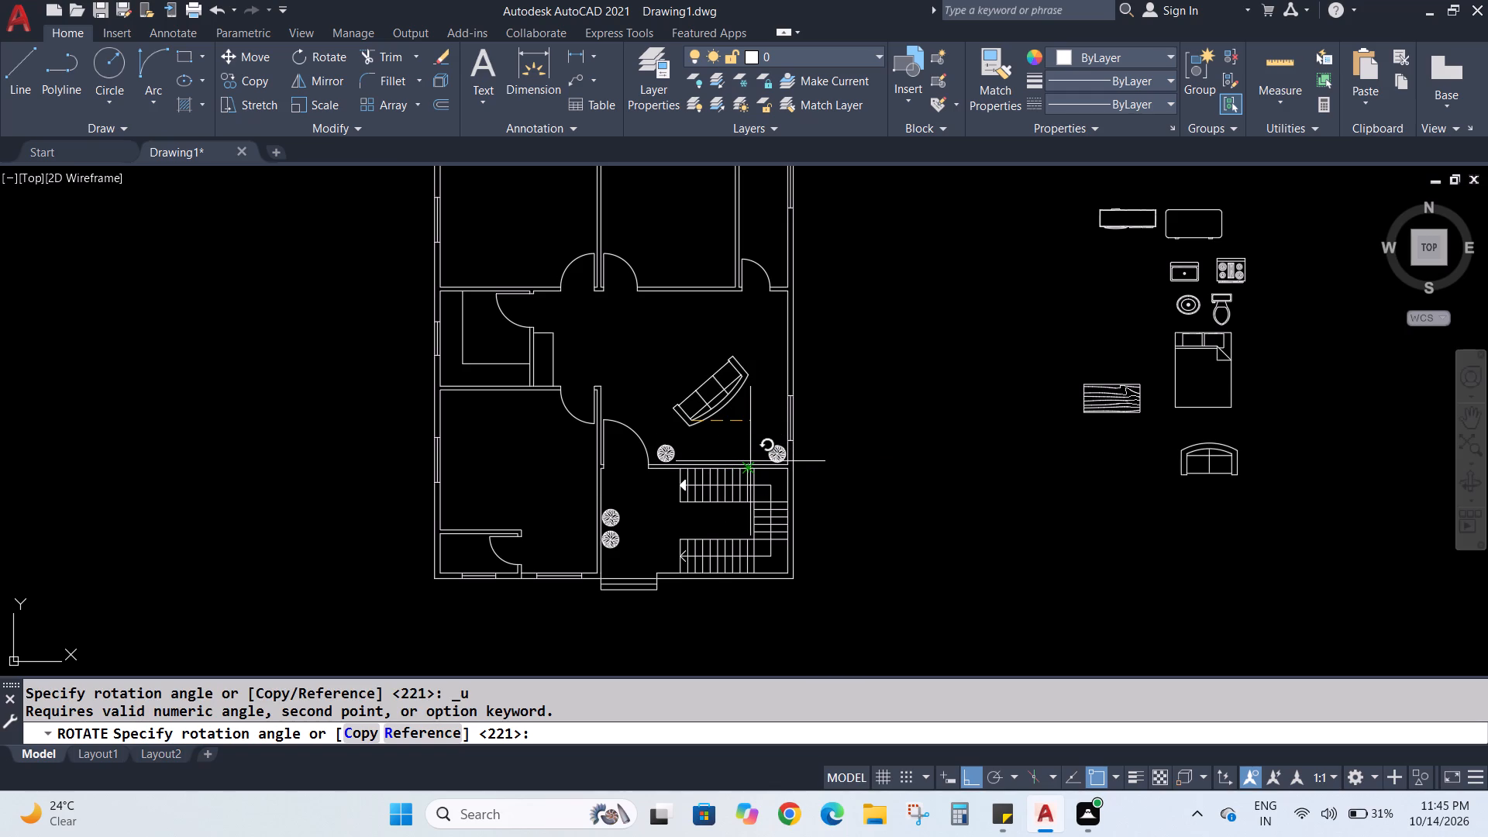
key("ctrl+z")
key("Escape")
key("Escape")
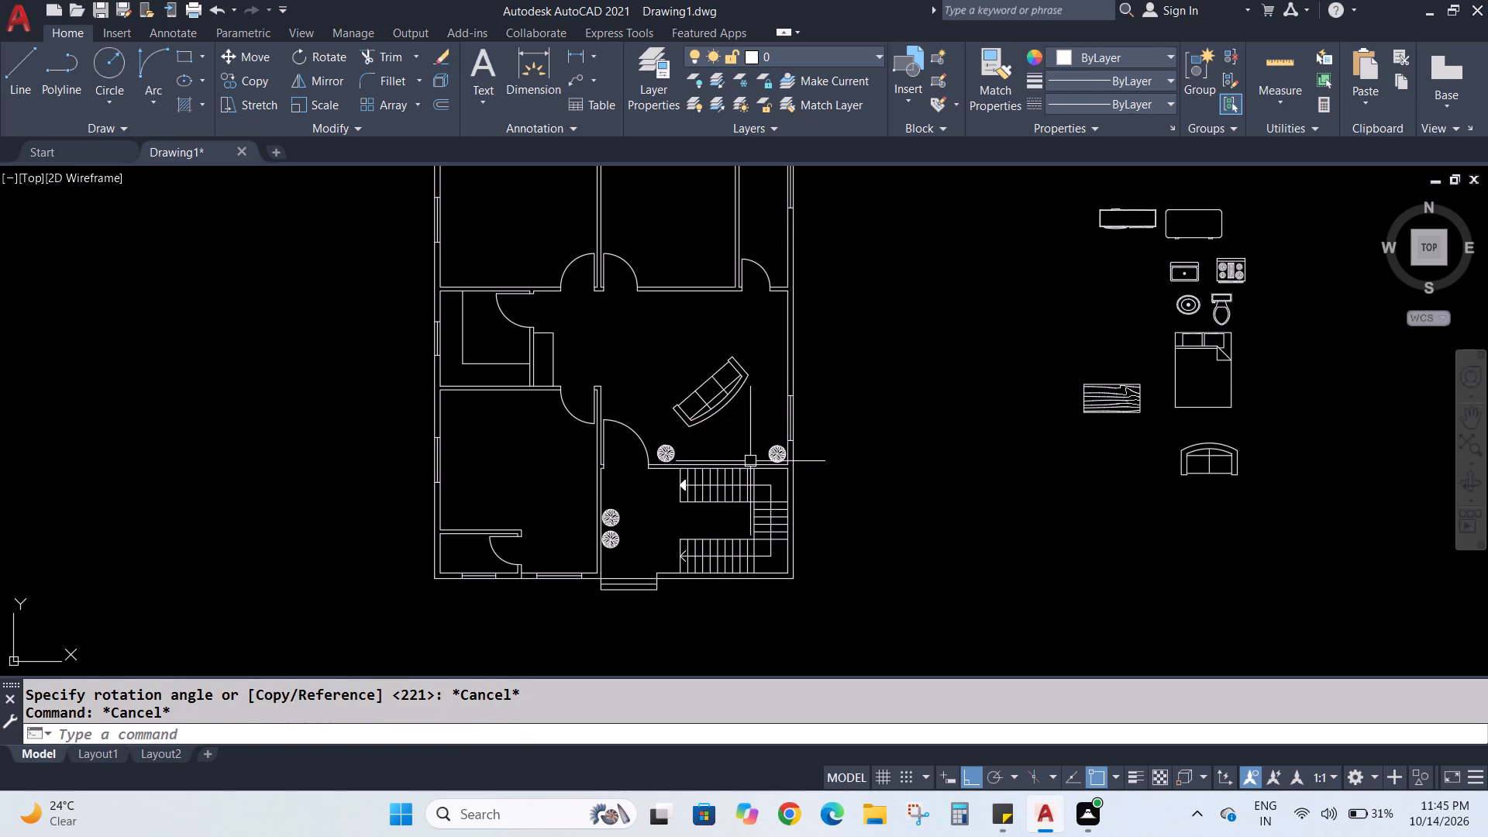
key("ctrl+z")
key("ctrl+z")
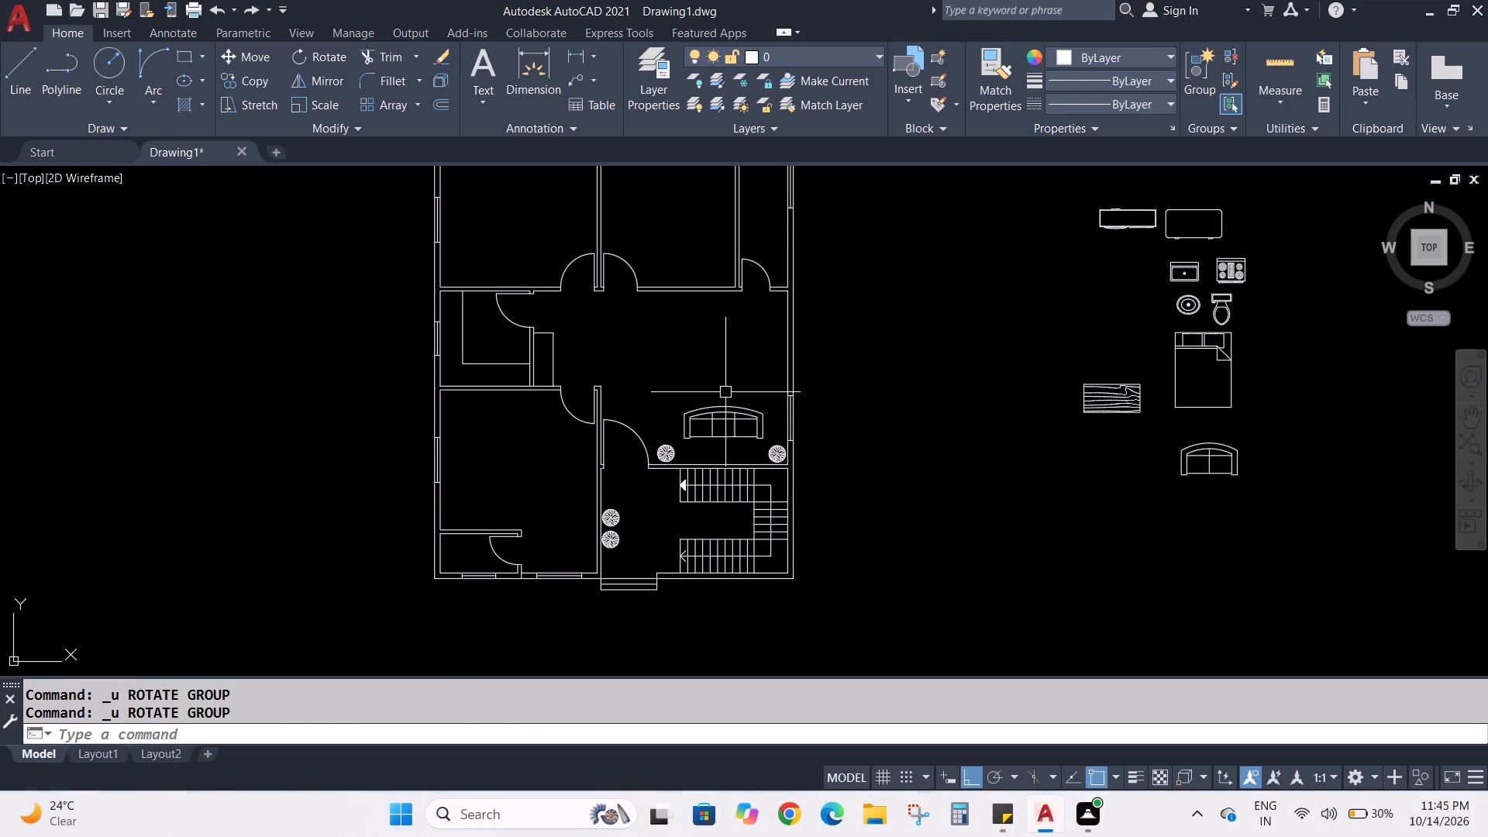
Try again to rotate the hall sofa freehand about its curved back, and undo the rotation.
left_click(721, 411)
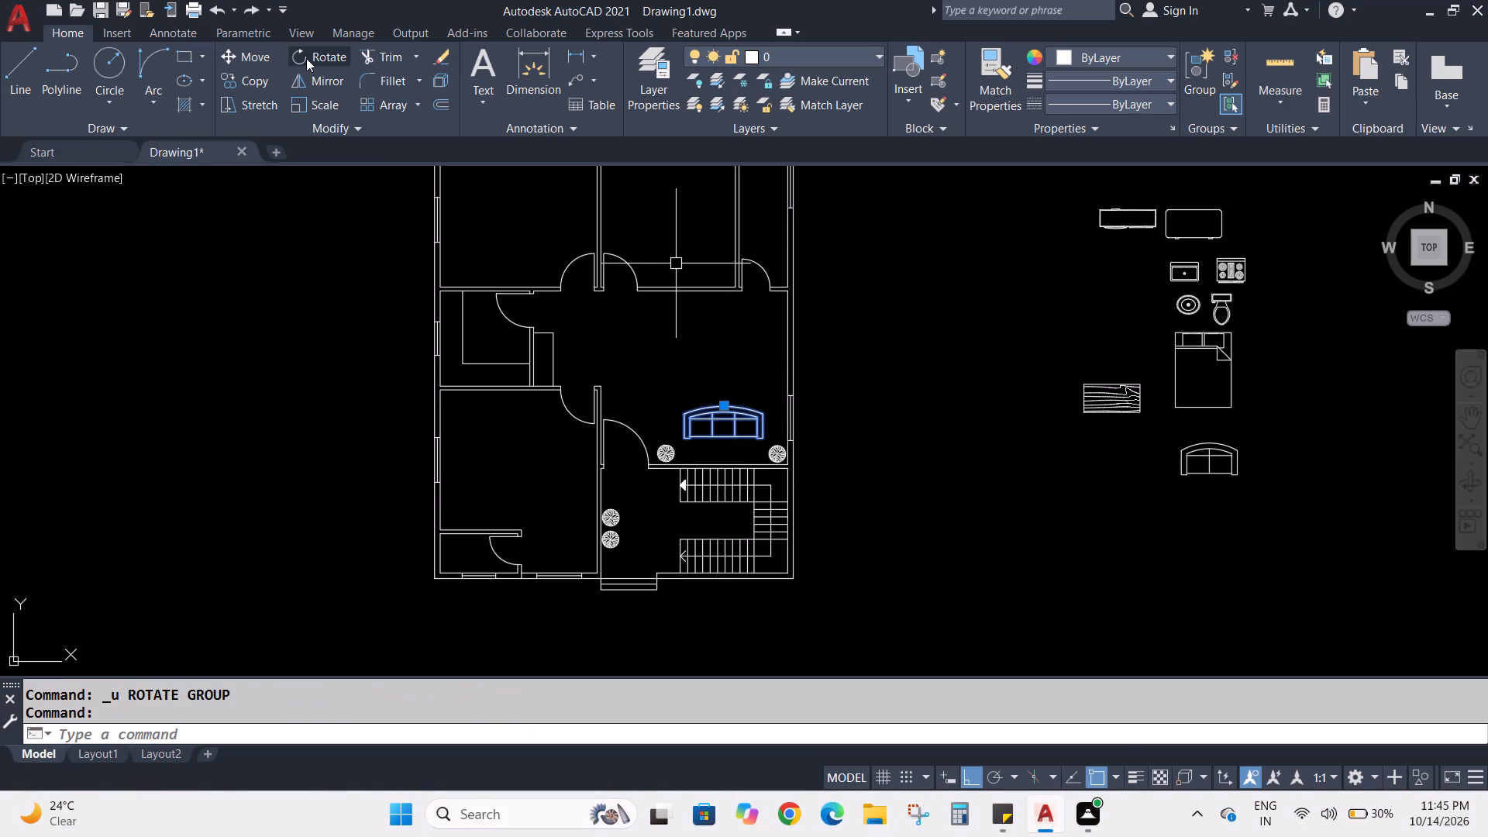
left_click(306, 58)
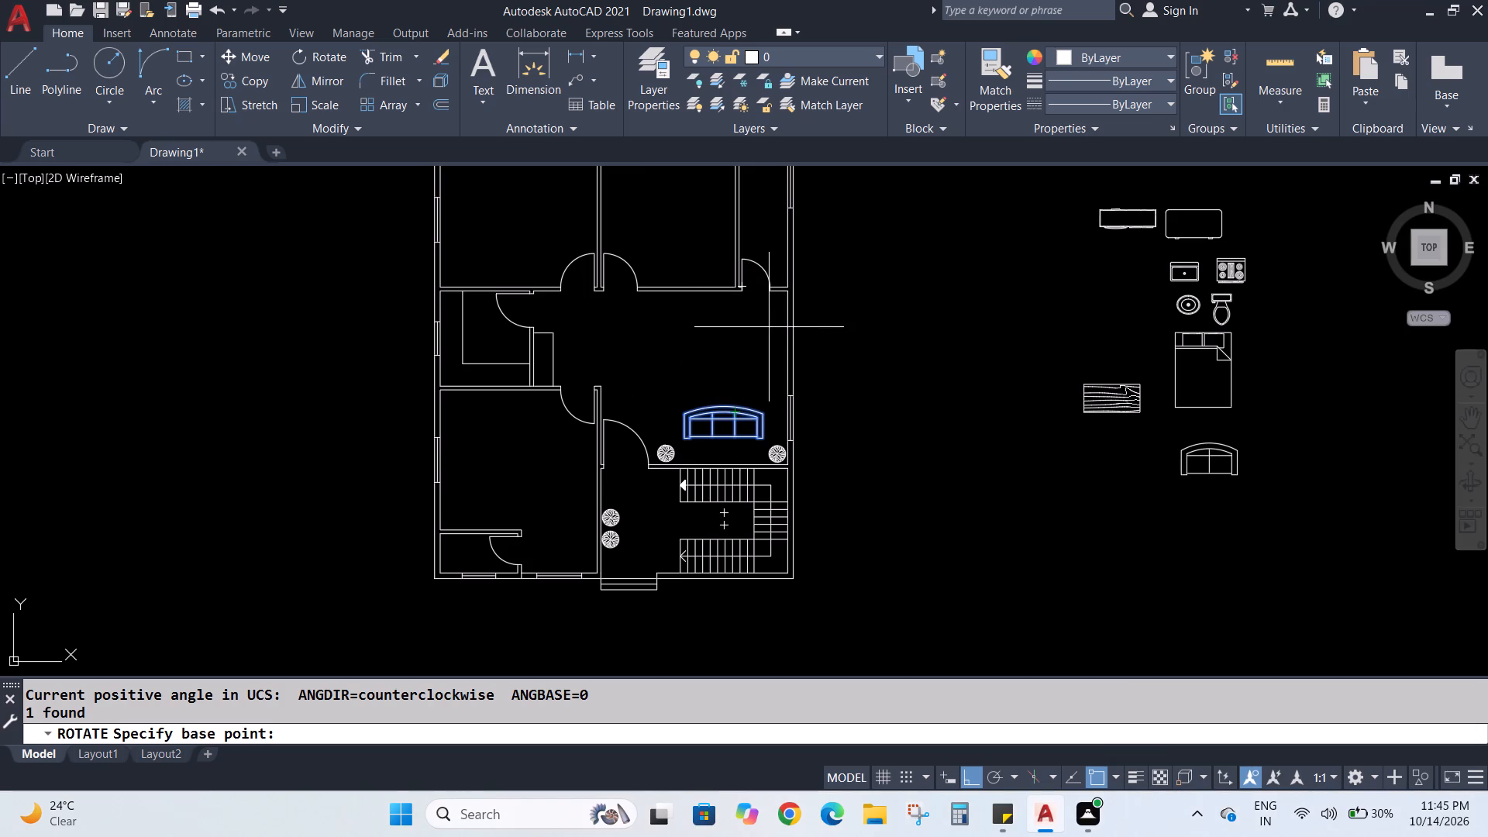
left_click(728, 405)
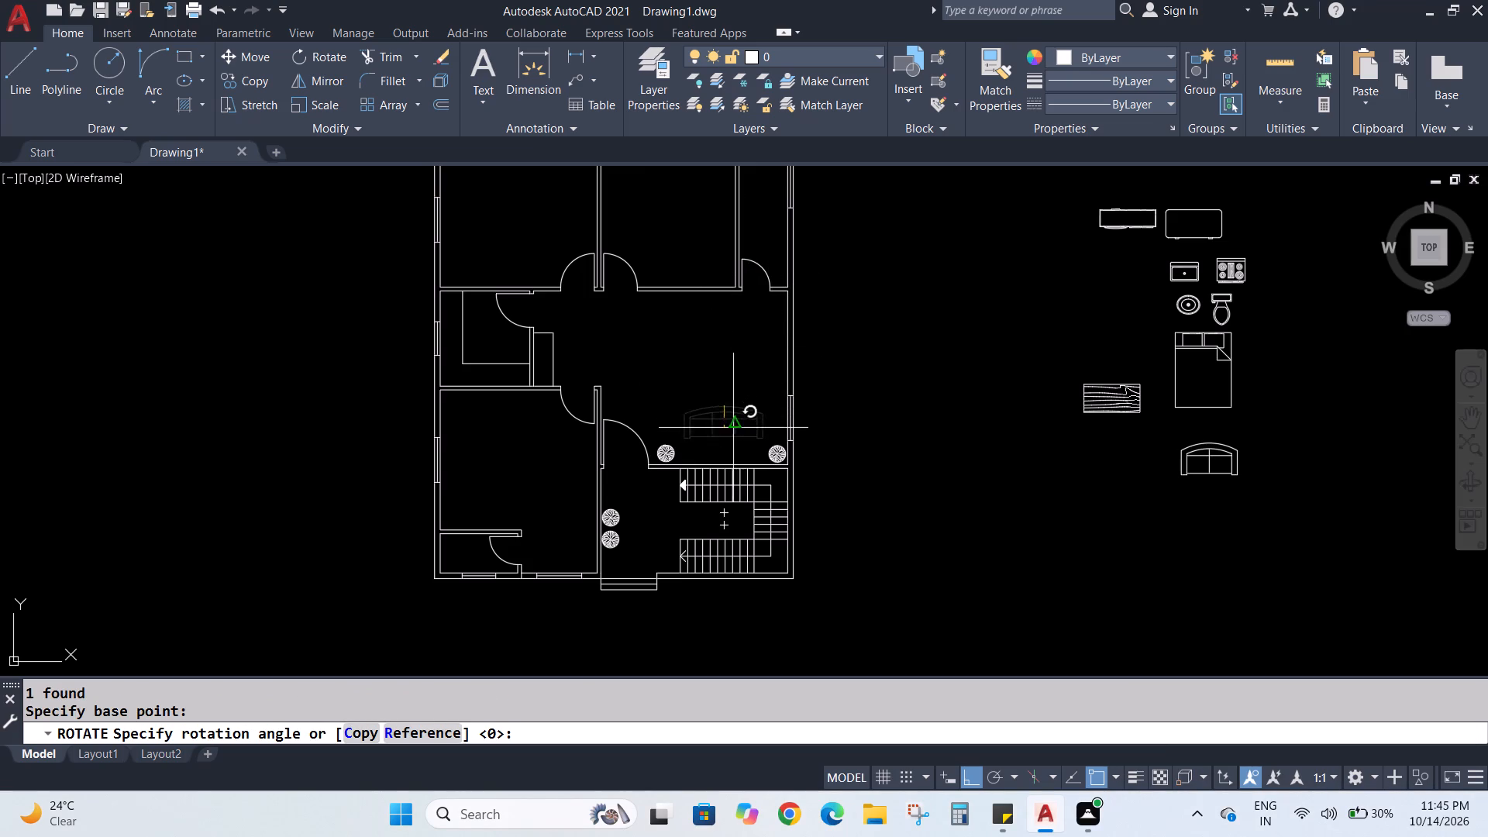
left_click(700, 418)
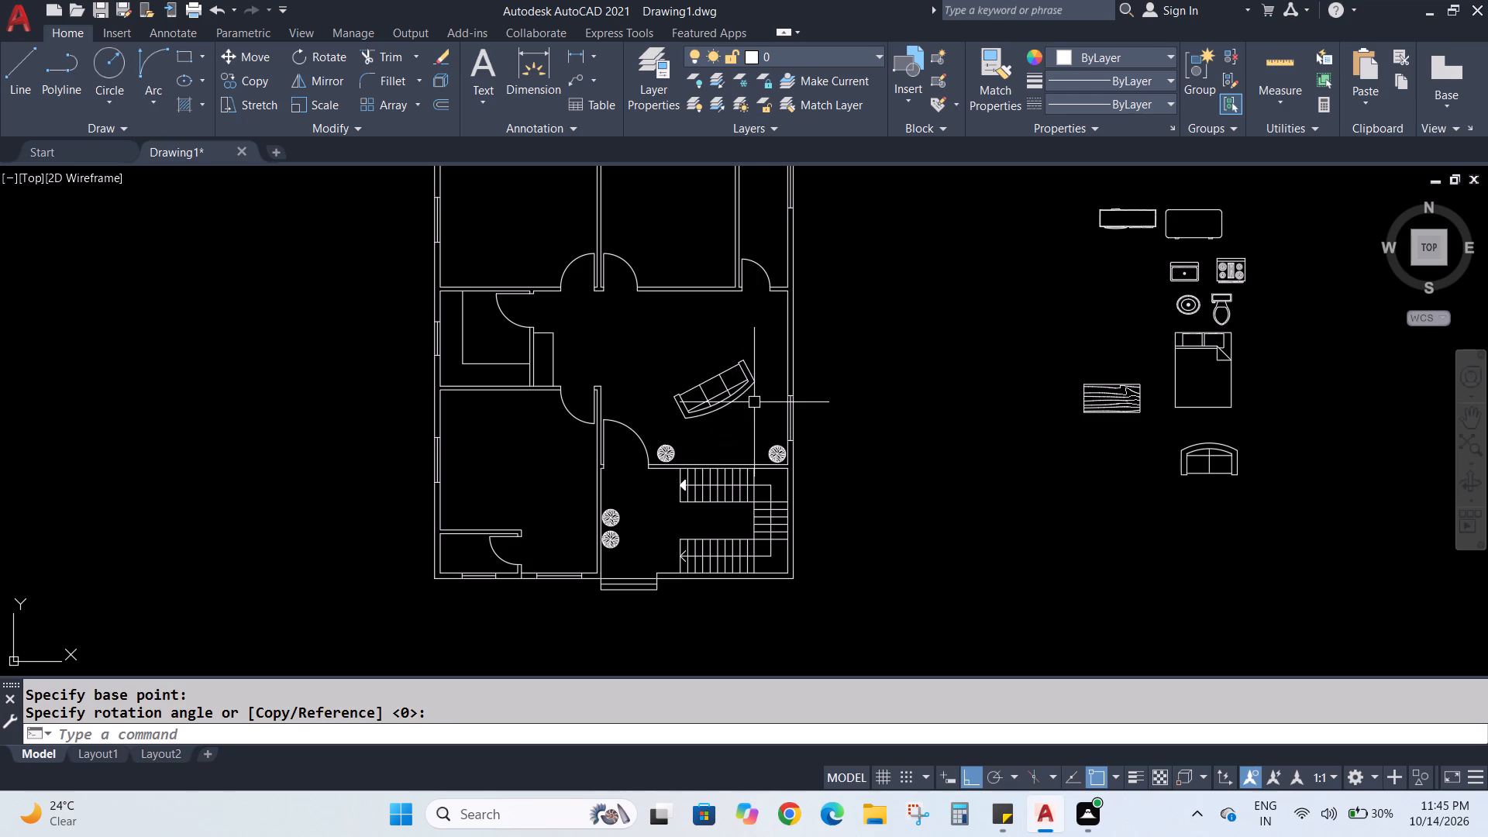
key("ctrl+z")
Rotate the hall sofa freehand by roughly half a turn about the midpoint of its curved back, turning its seats north.
scroll(719, 397, "up", 3)
middle_click_drag(725, 374, 746, 277)
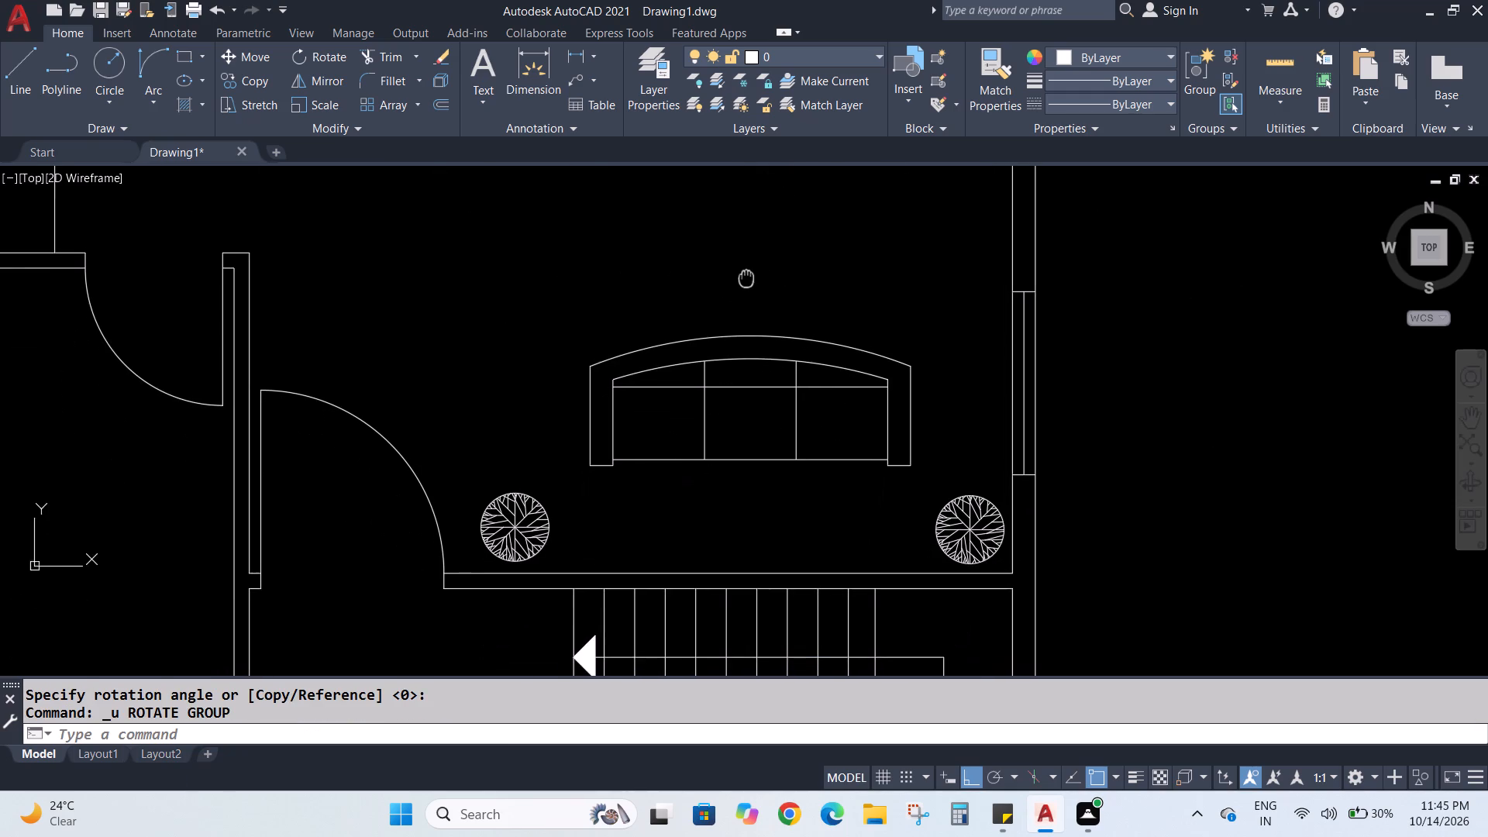
middle_click_drag(746, 277, 746, 276)
left_click(725, 328)
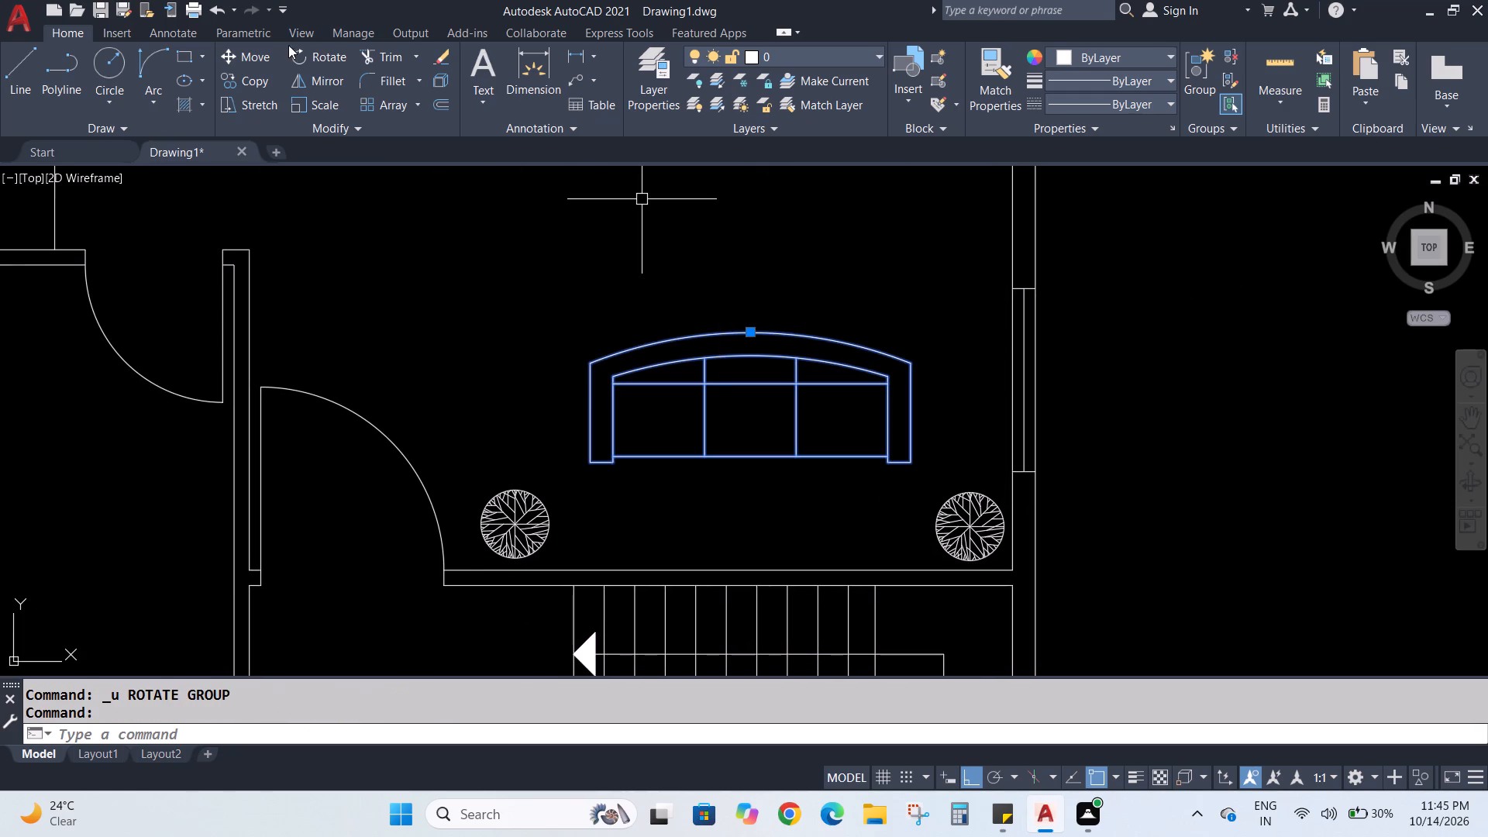
left_click(291, 55)
left_click(749, 332)
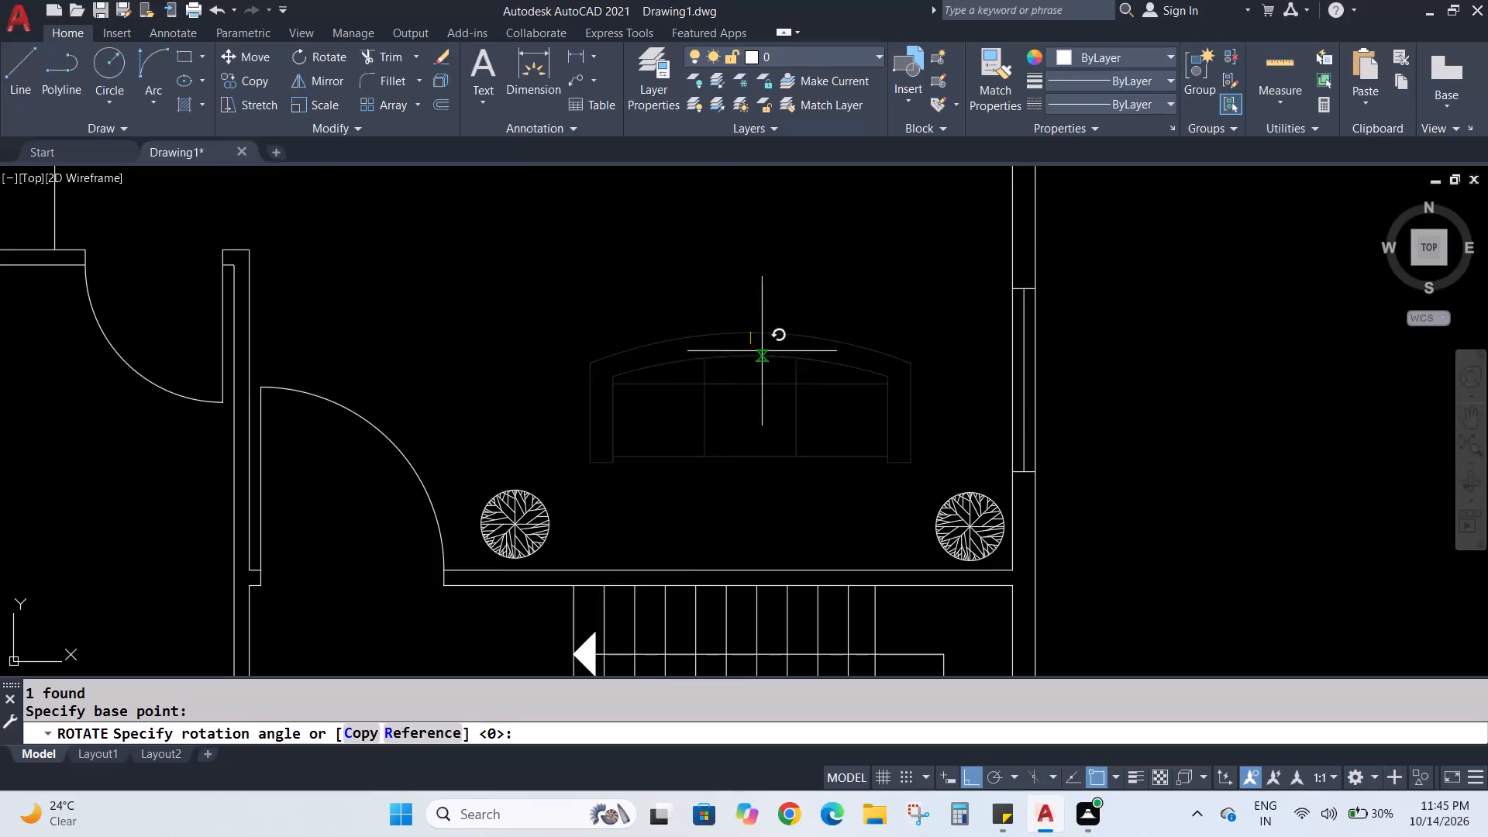
left_click(696, 344)
left_click_drag(696, 344, 697, 337)
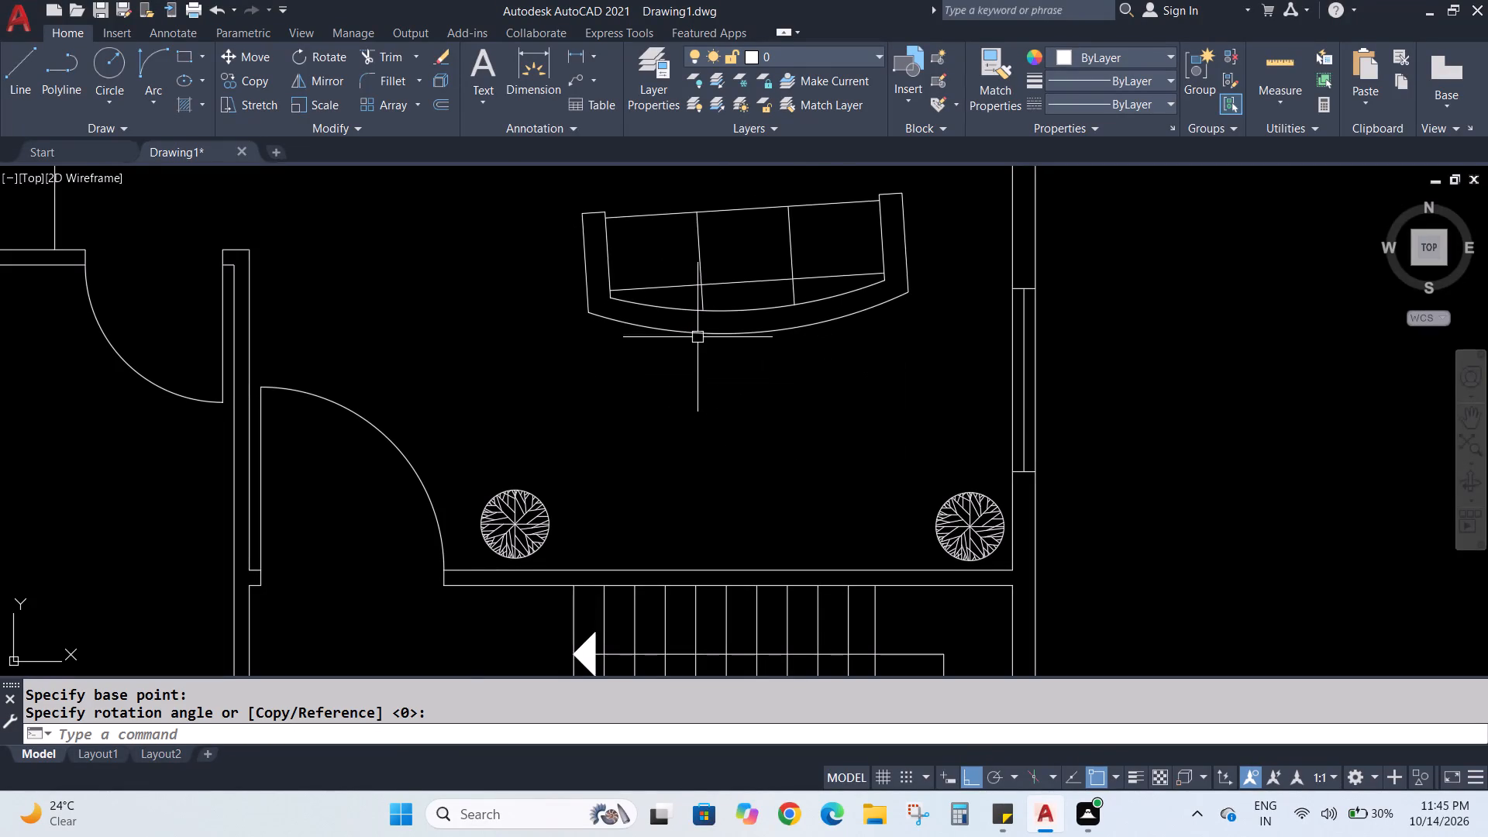
Undo the last freehand rotation of the three-seat sofa in the hall.
left_click_drag(697, 337, 771, 332)
key("ctrl+z")
Rotate the three-seat hall sofa by 180° about the midpoint of its curved back so its seats face north.
left_click(708, 334)
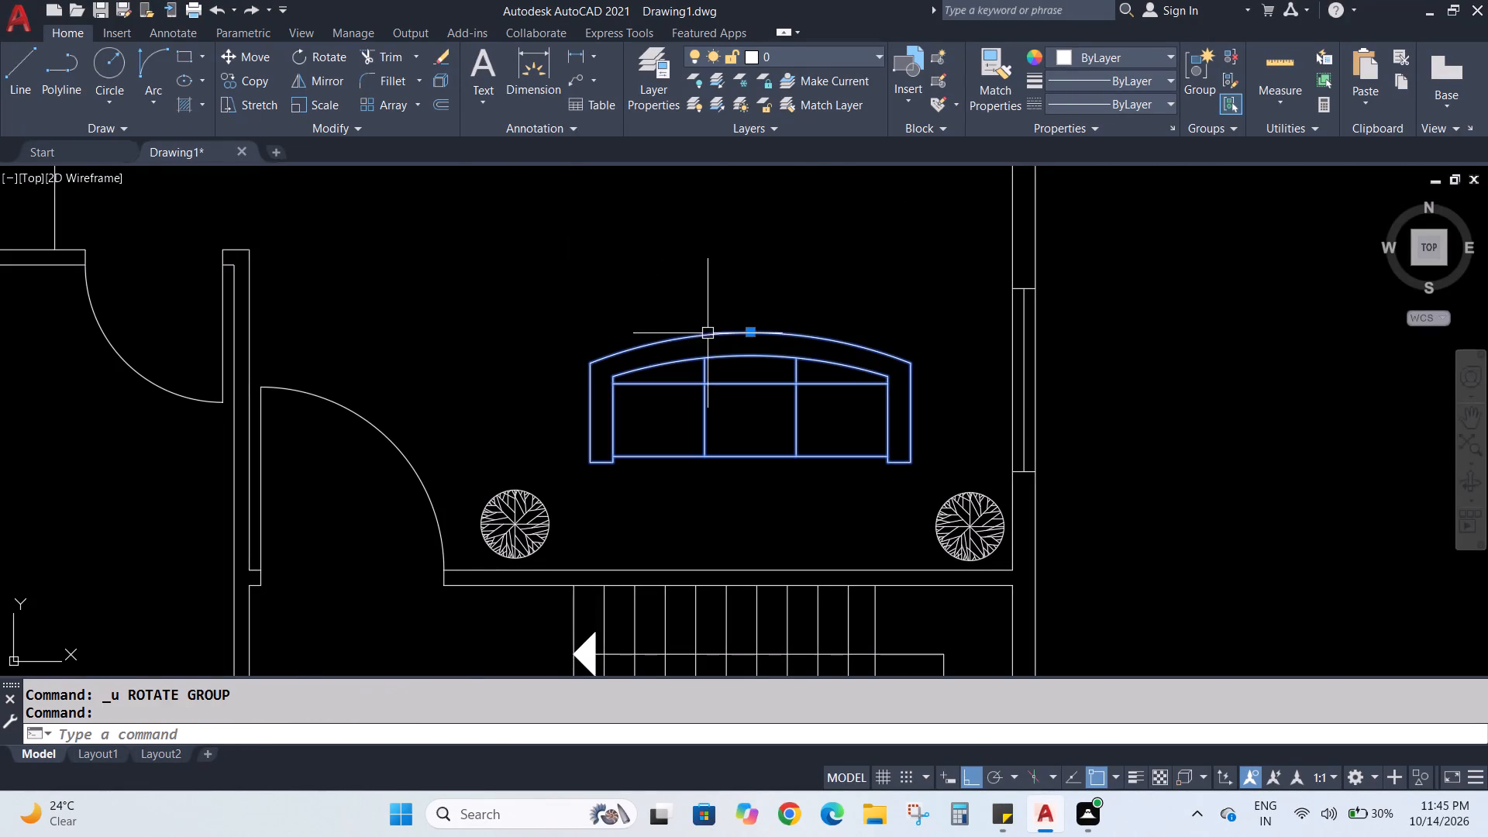
left_click(312, 61)
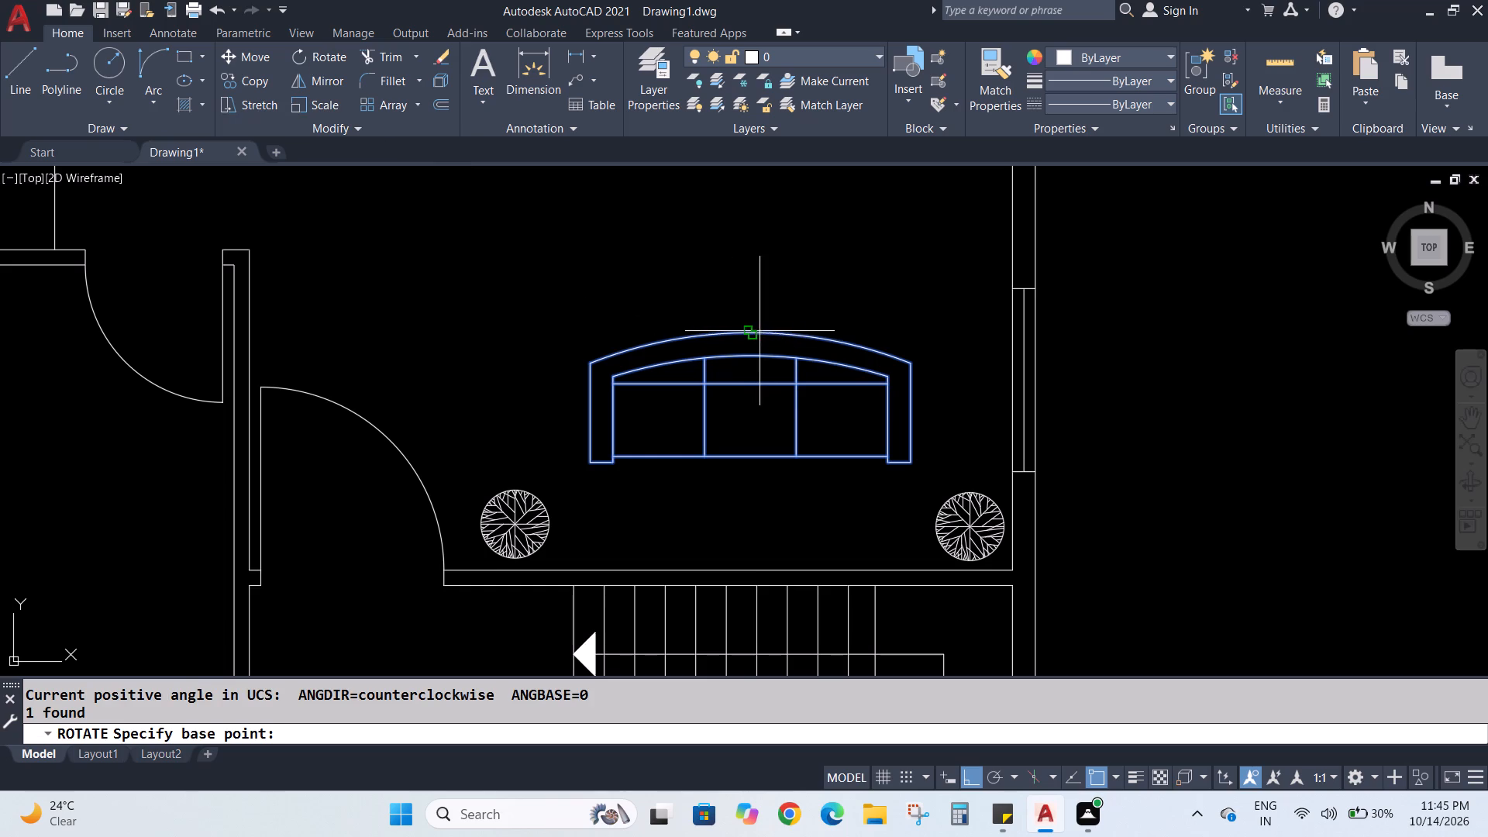
left_click(753, 332)
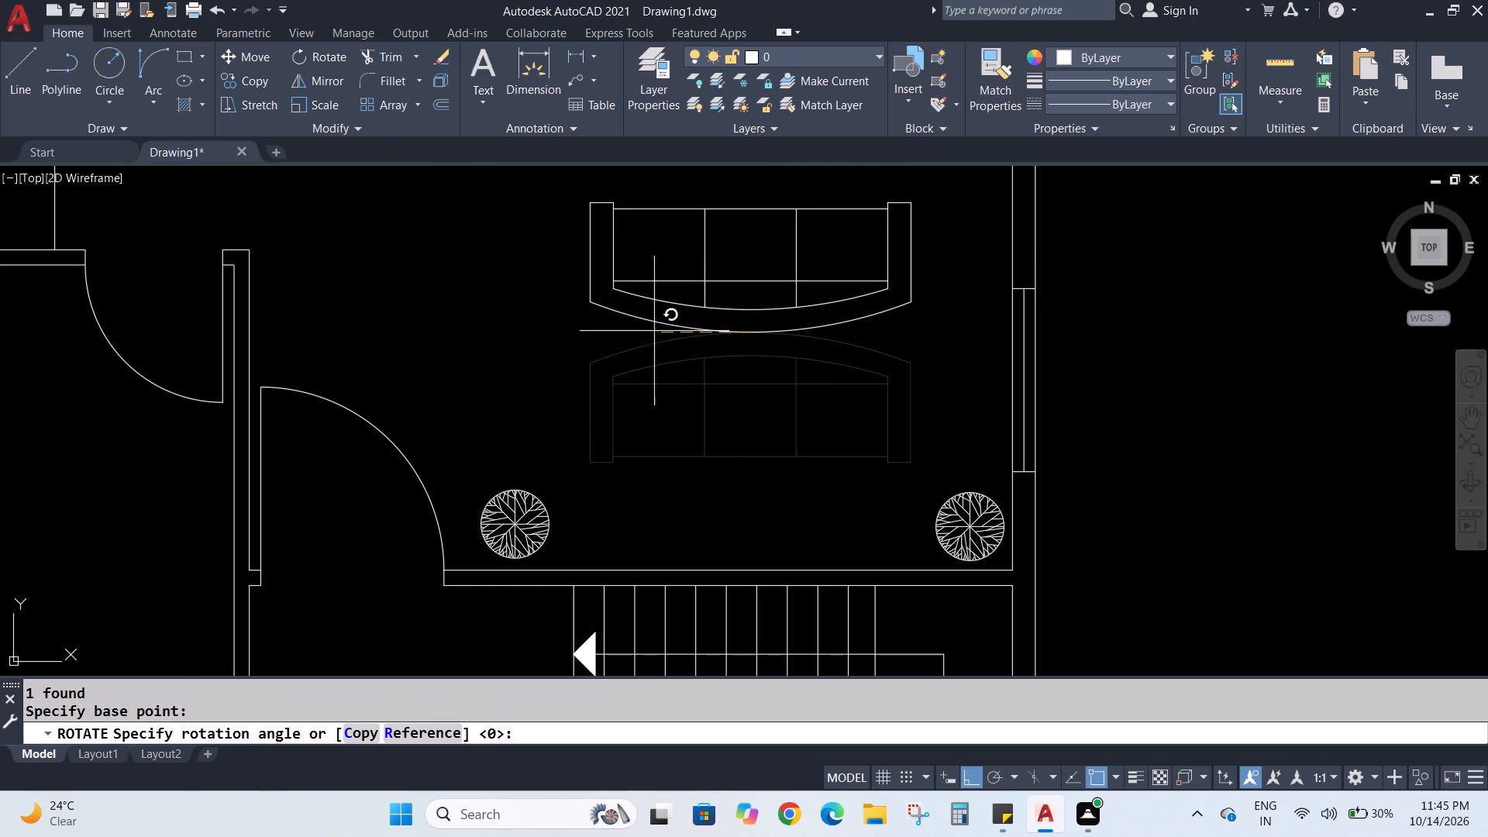
left_click(618, 329)
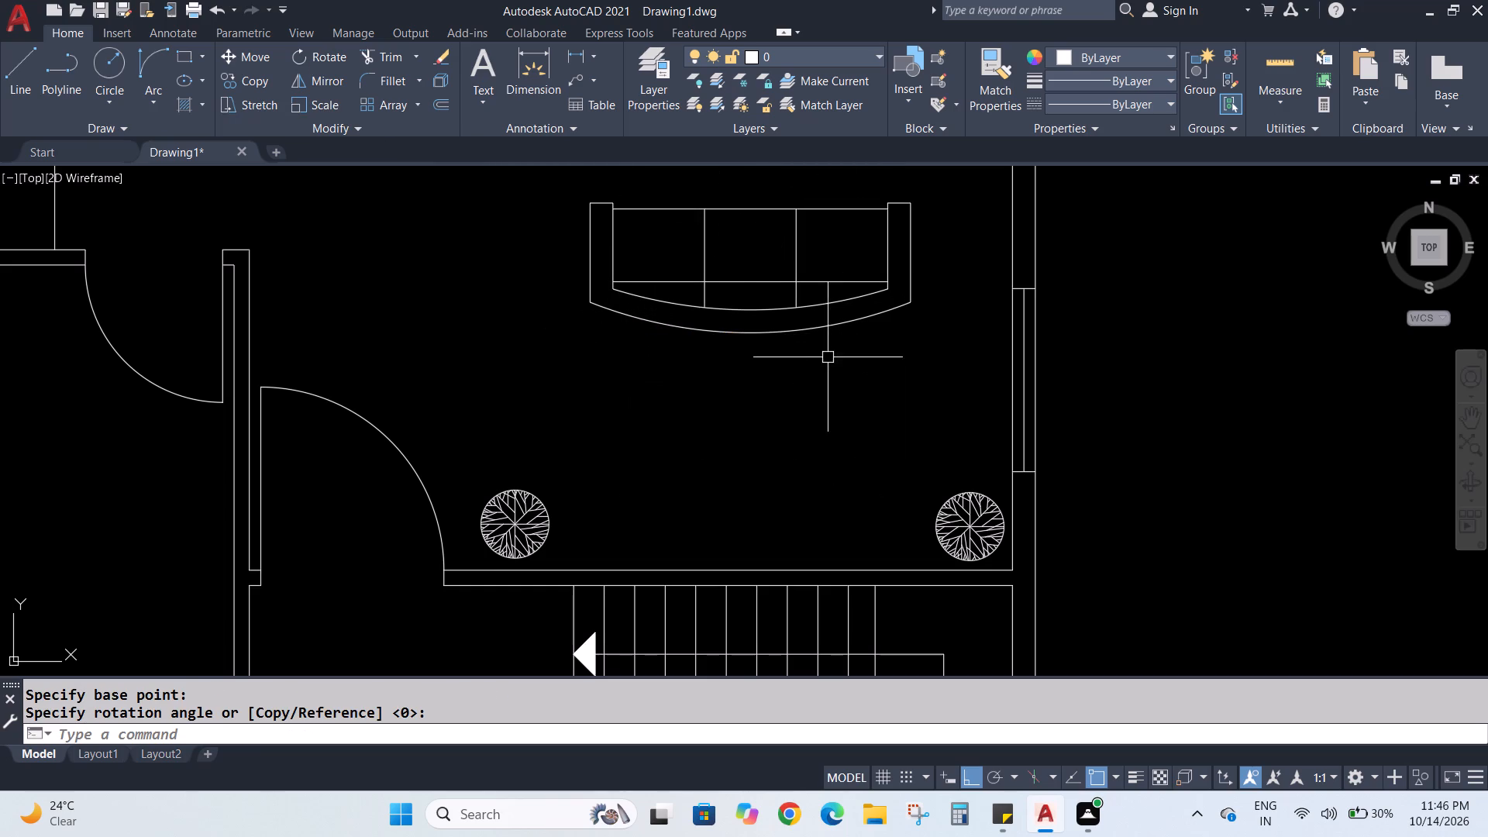
Move the three-seat sofa about 5'-0" straight south, placing its curved back close to the hall's south wall between the two plants.
left_click(753, 318)
left_click(756, 313)
left_click(756, 313)
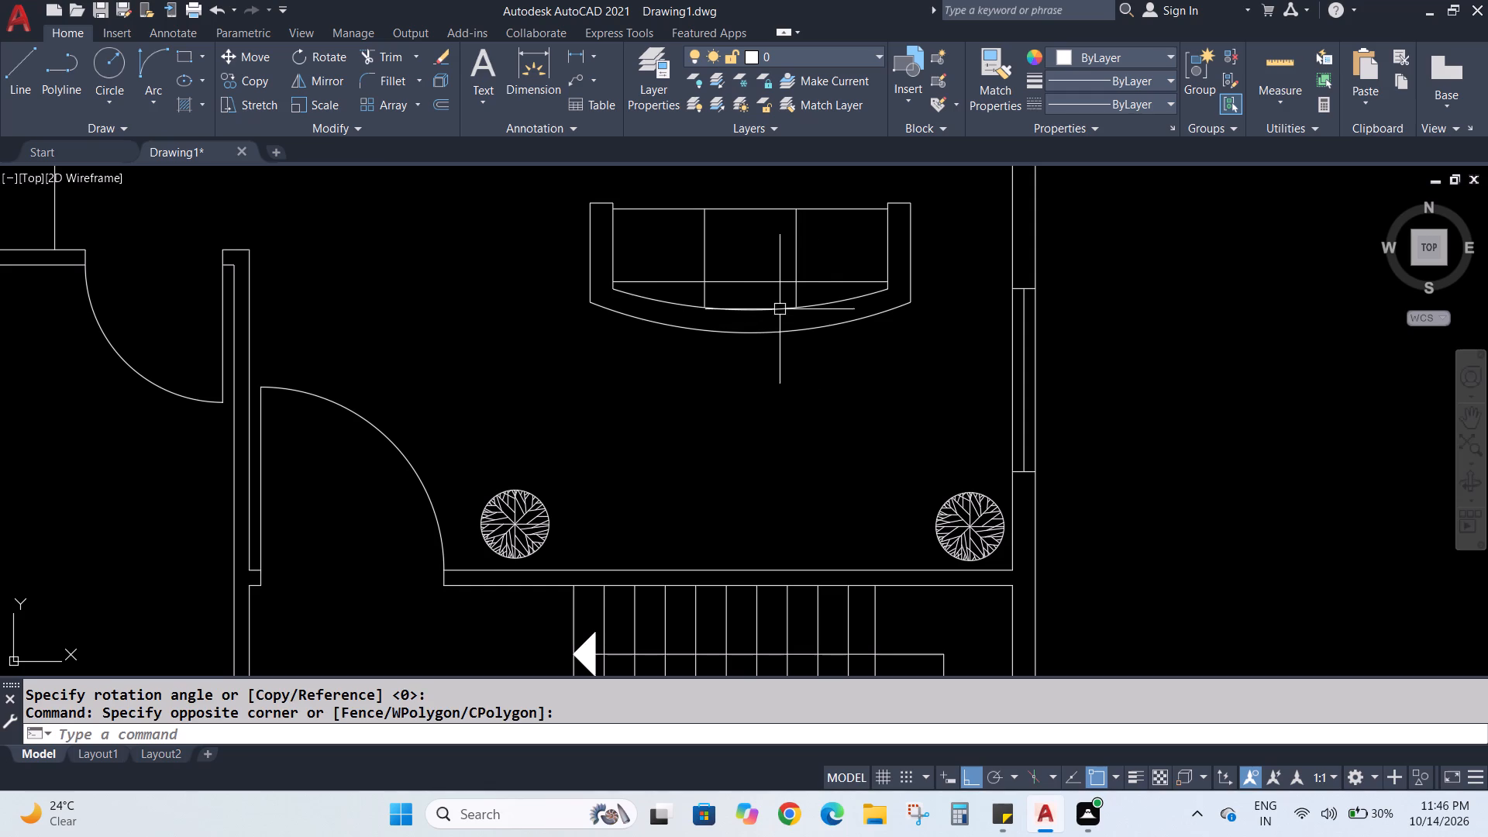
left_click(772, 313)
left_click(253, 53)
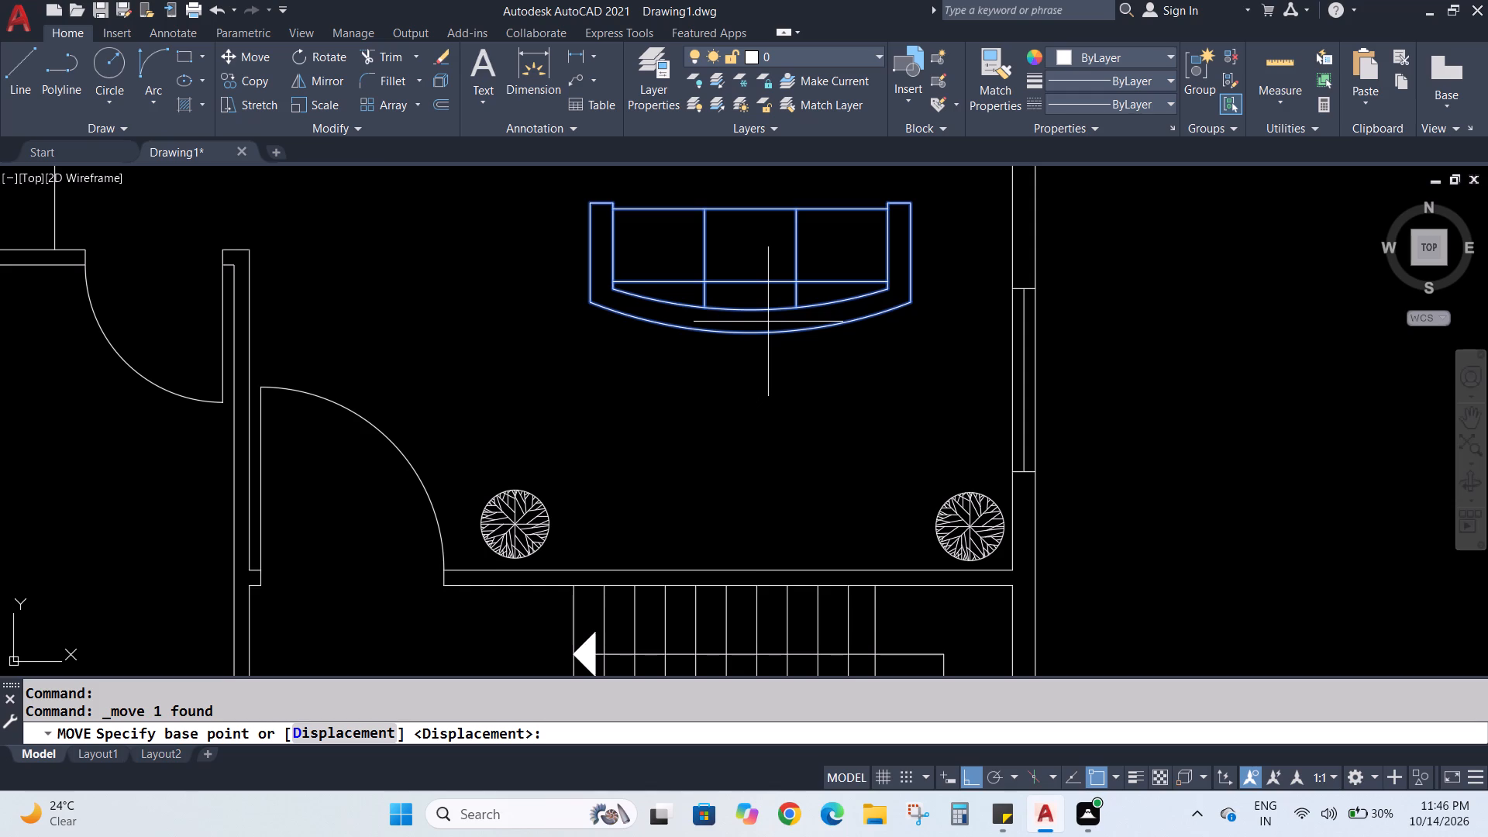
left_click(751, 334)
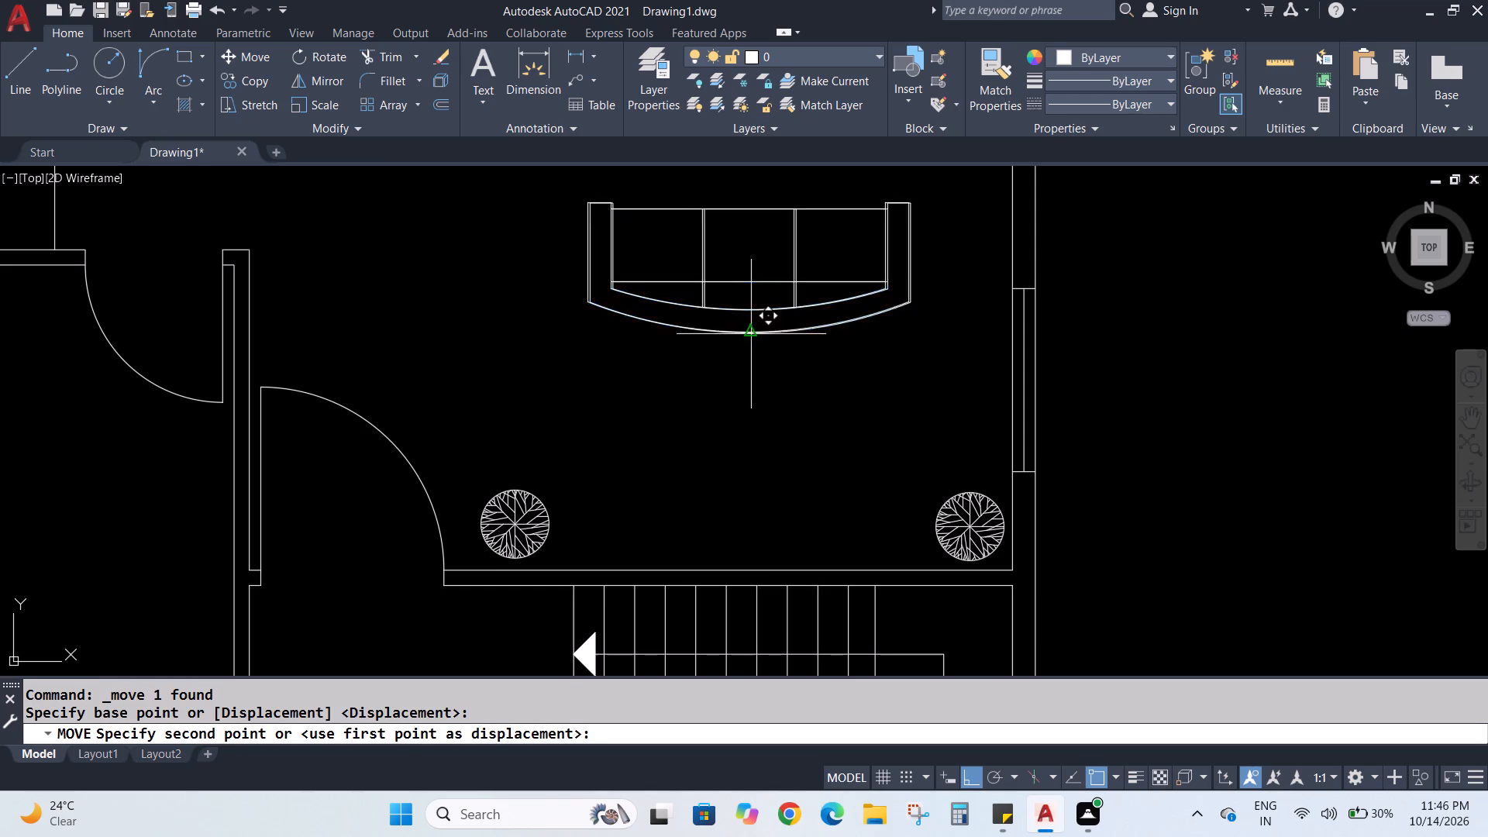
scroll(769, 509, "up", 2)
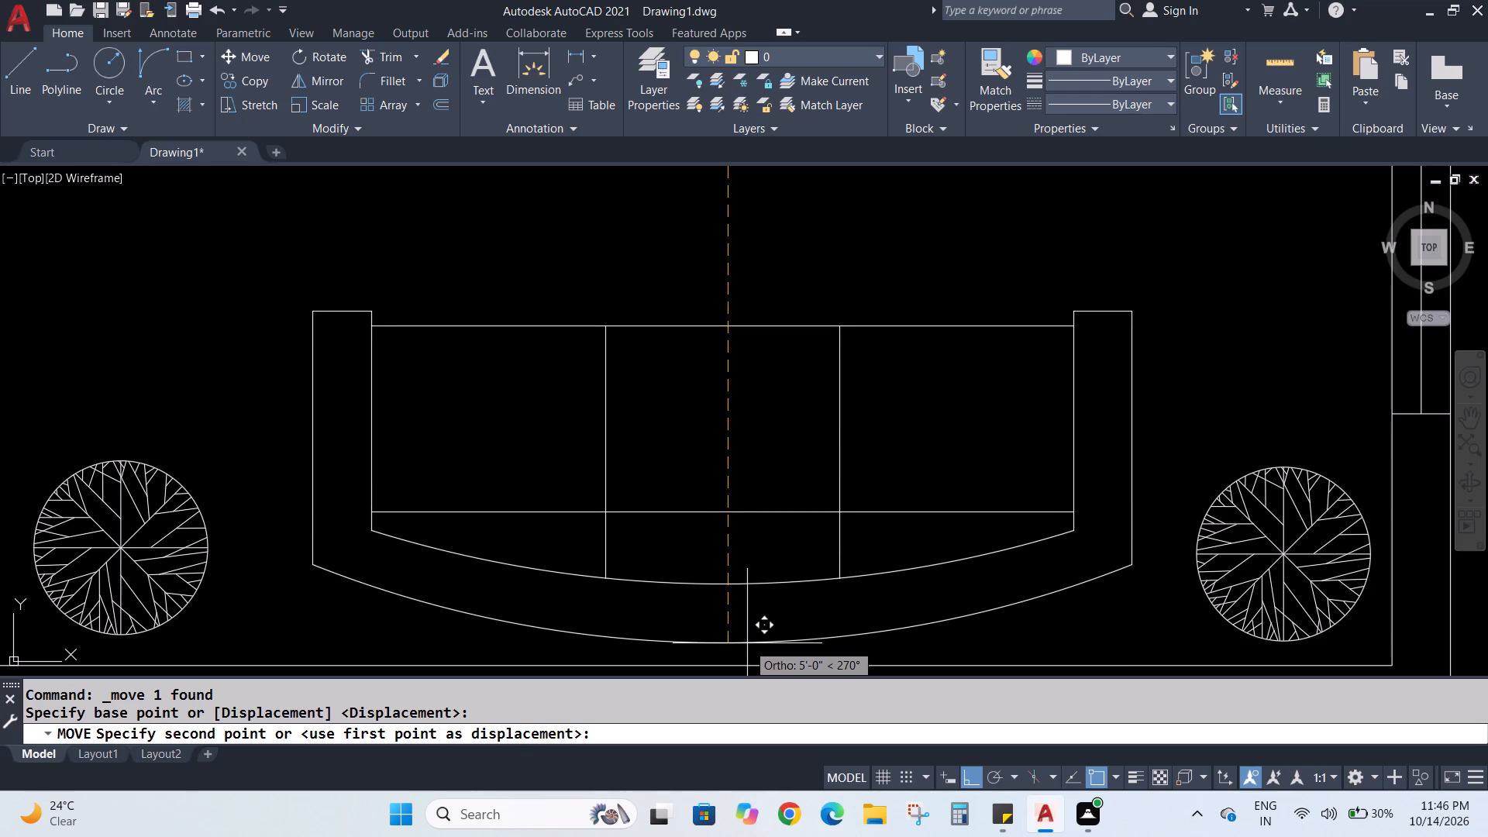
left_click(747, 643)
Move the three-seat sofa slightly west from the midpoint of its back, placing it centrally between the two plants.
scroll(751, 508, "down", 5)
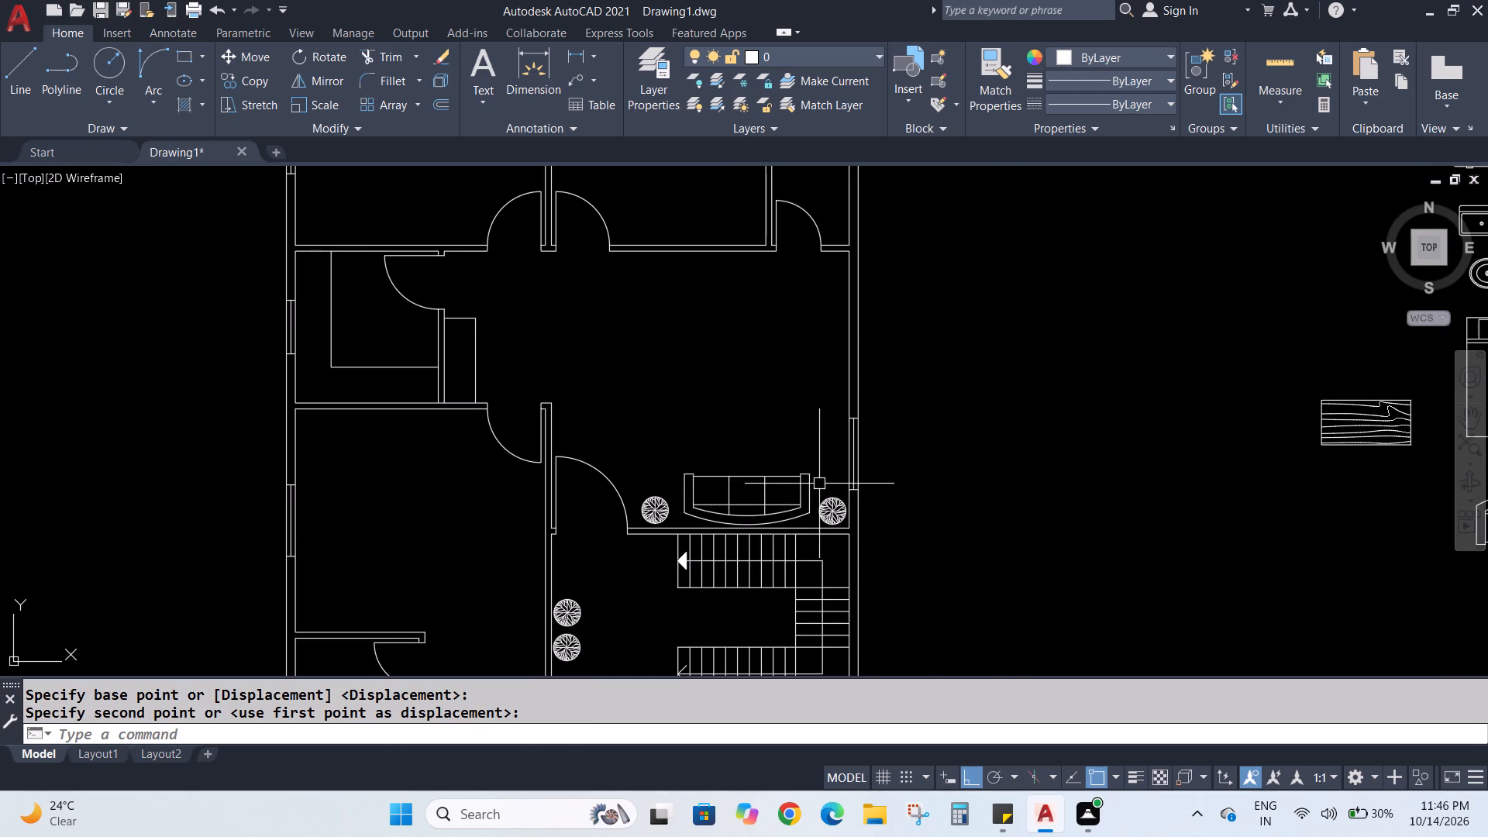
middle_click_drag(1047, 464, 879, 384)
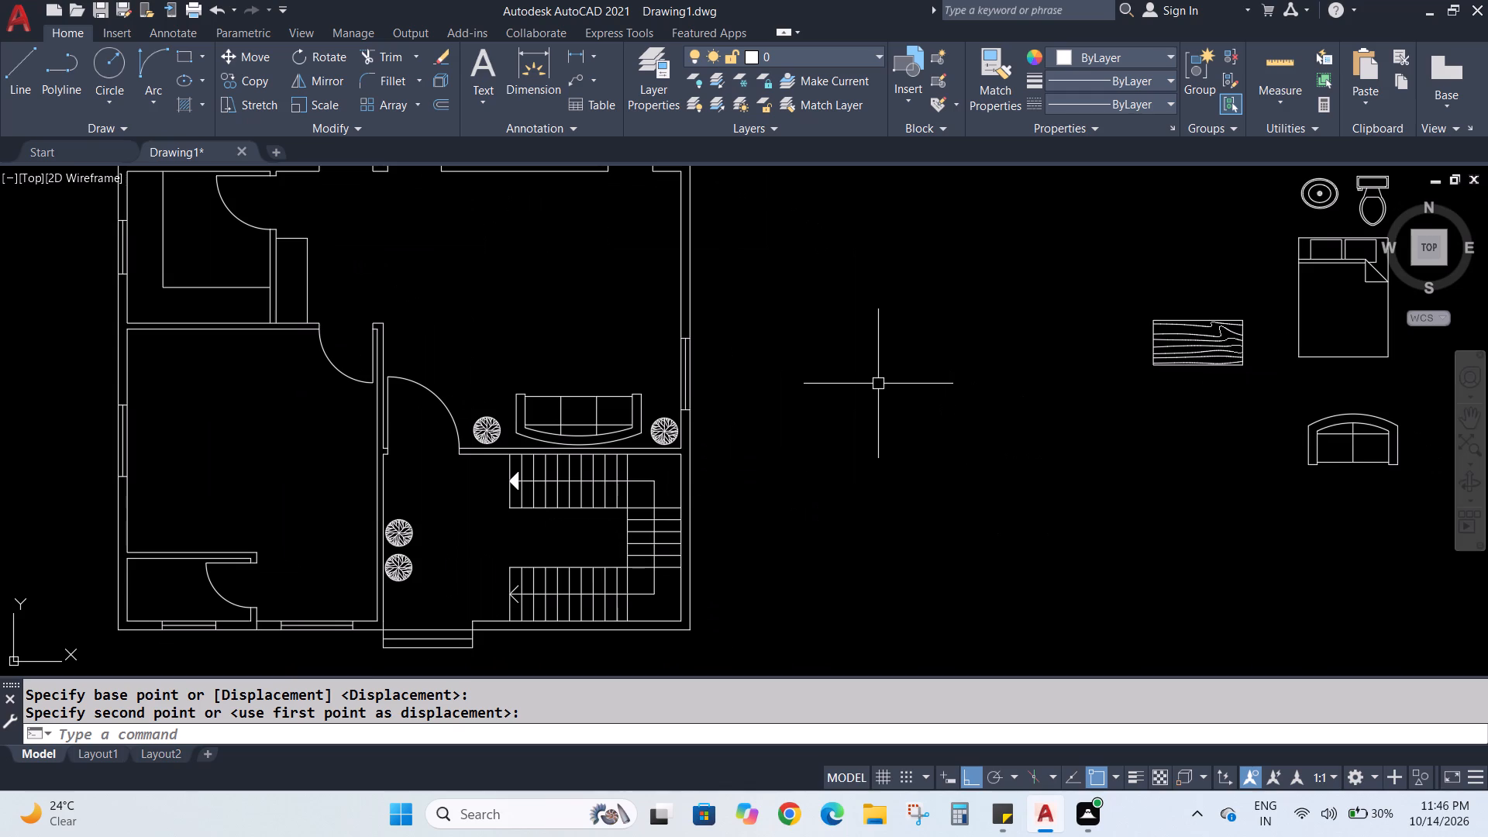
left_click(580, 429)
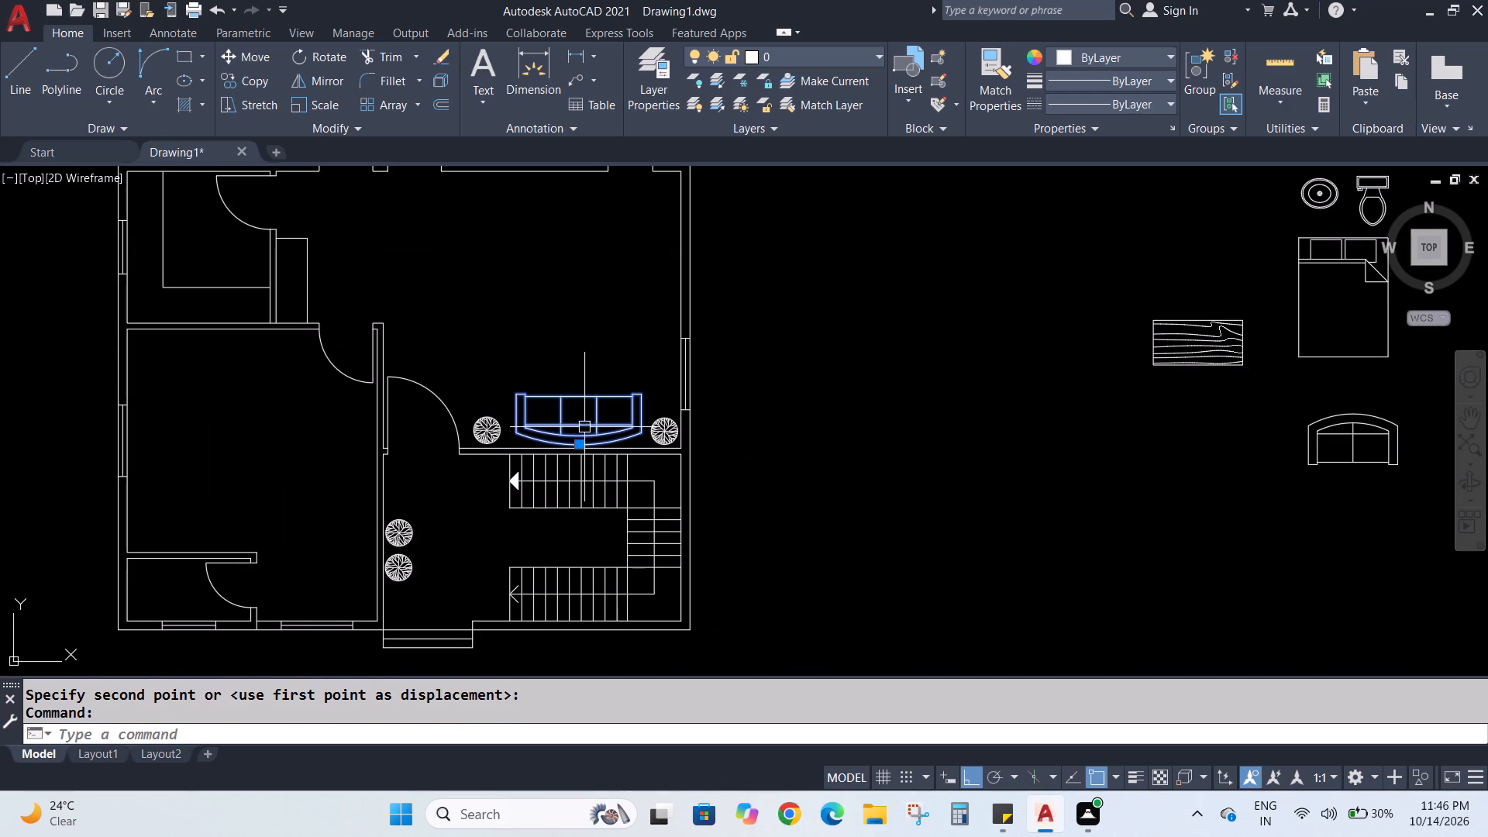
scroll(552, 457, "up", 3)
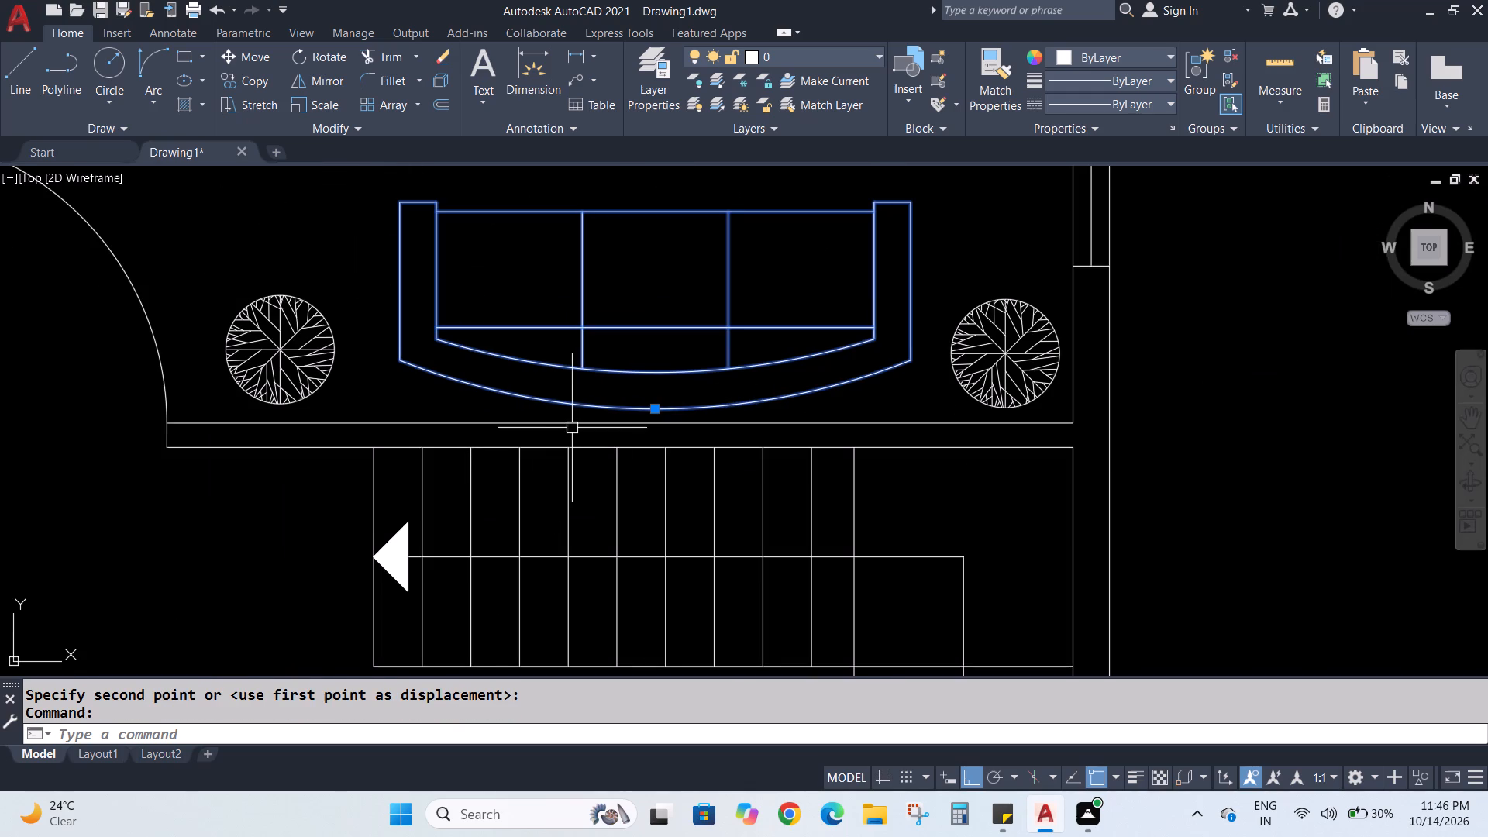
scroll(576, 401, "up", 1)
middle_click_drag(576, 401, 593, 529)
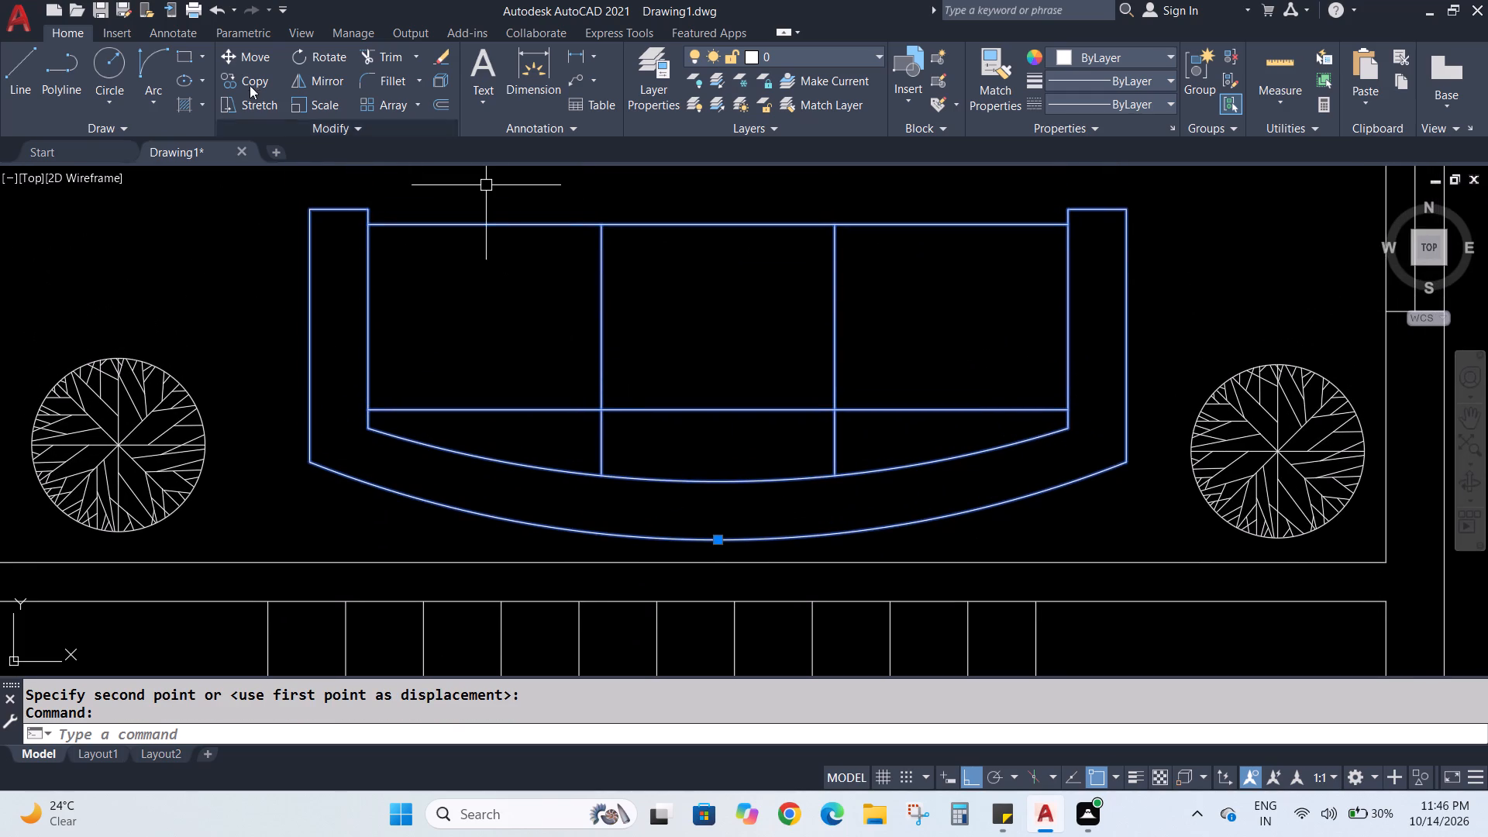
left_click(248, 51)
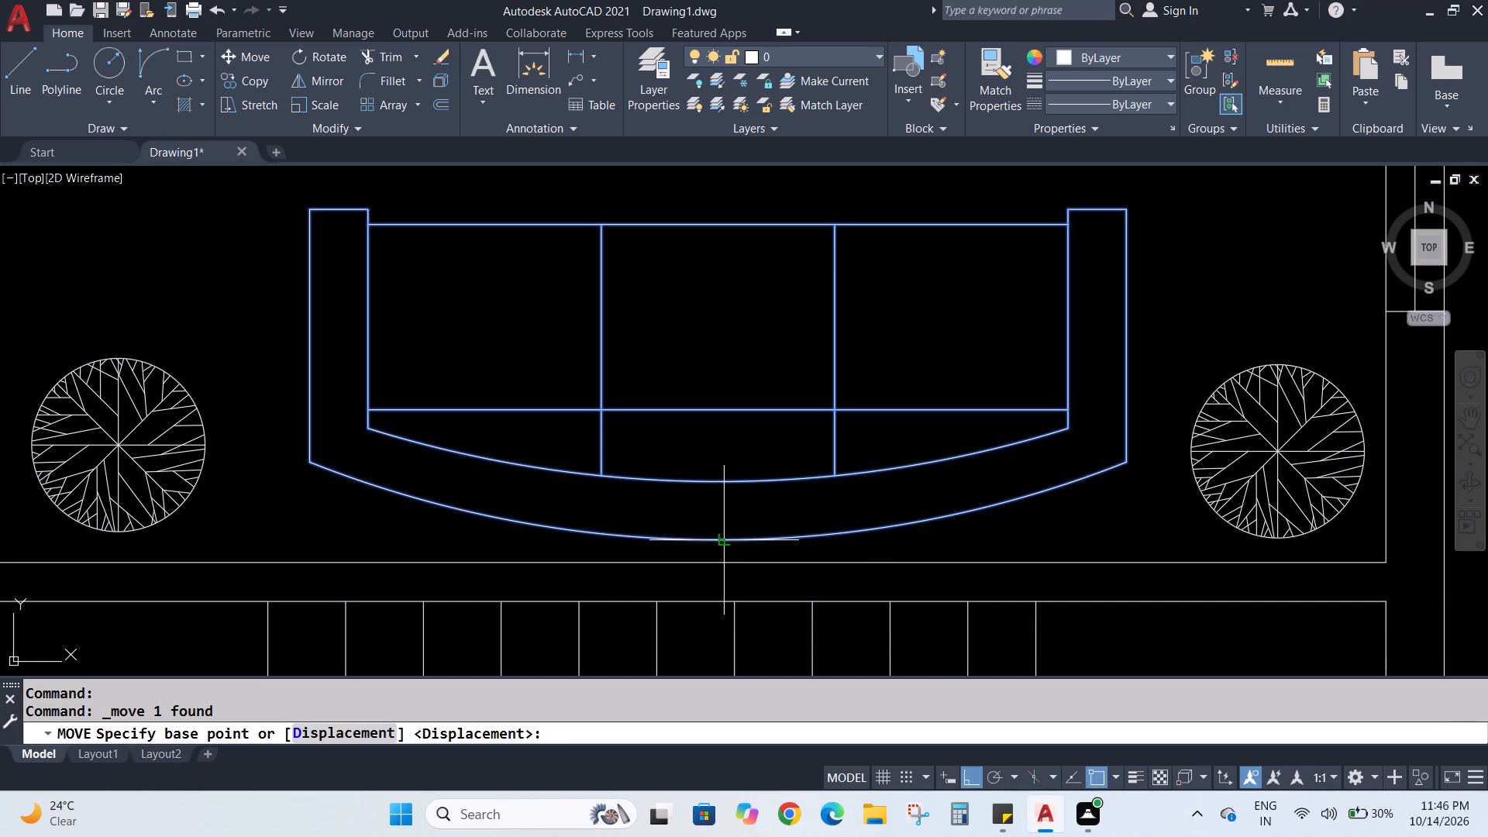
left_click(723, 542)
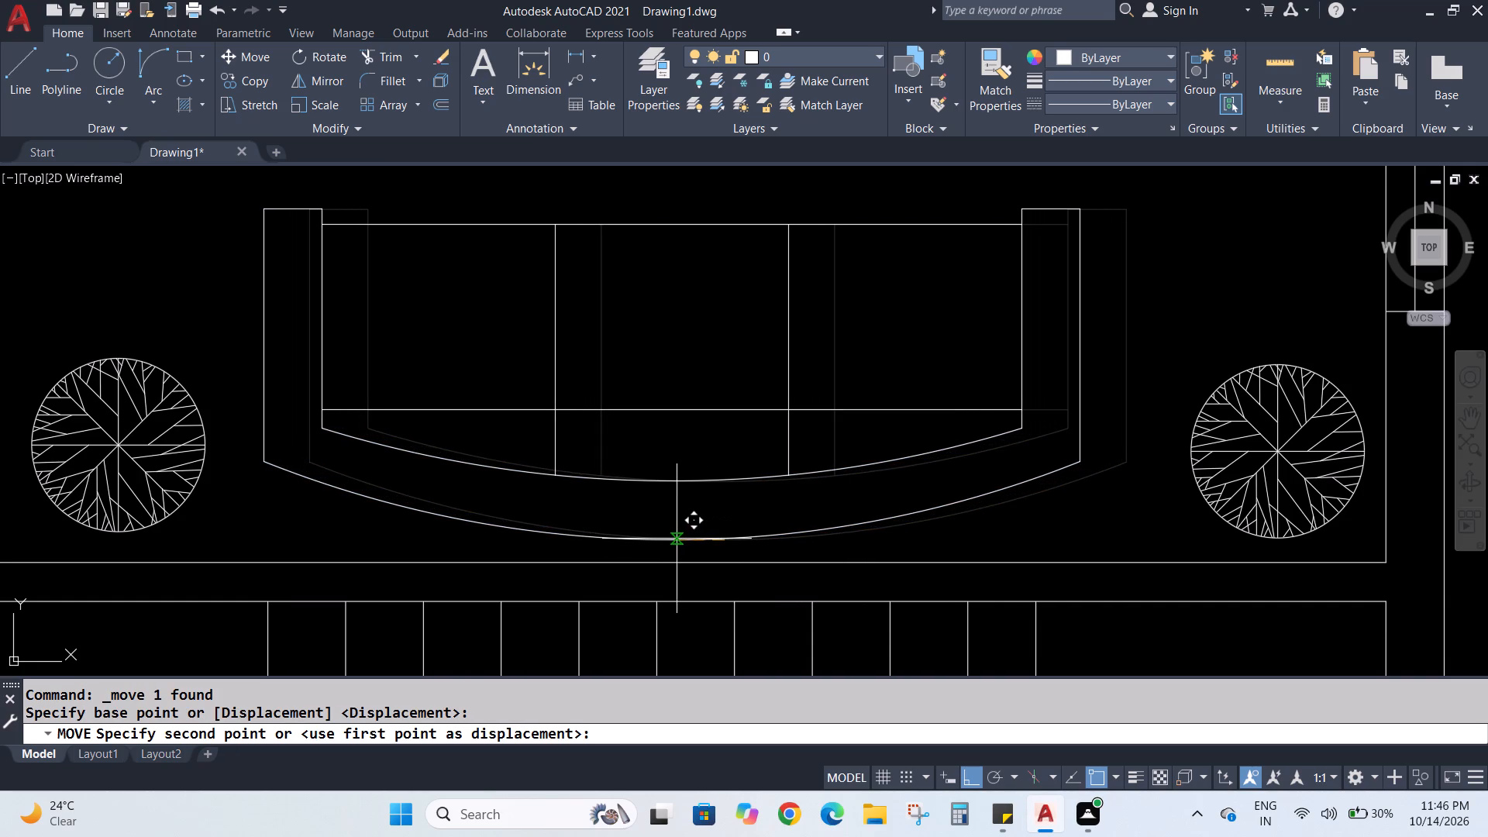
left_click(670, 539)
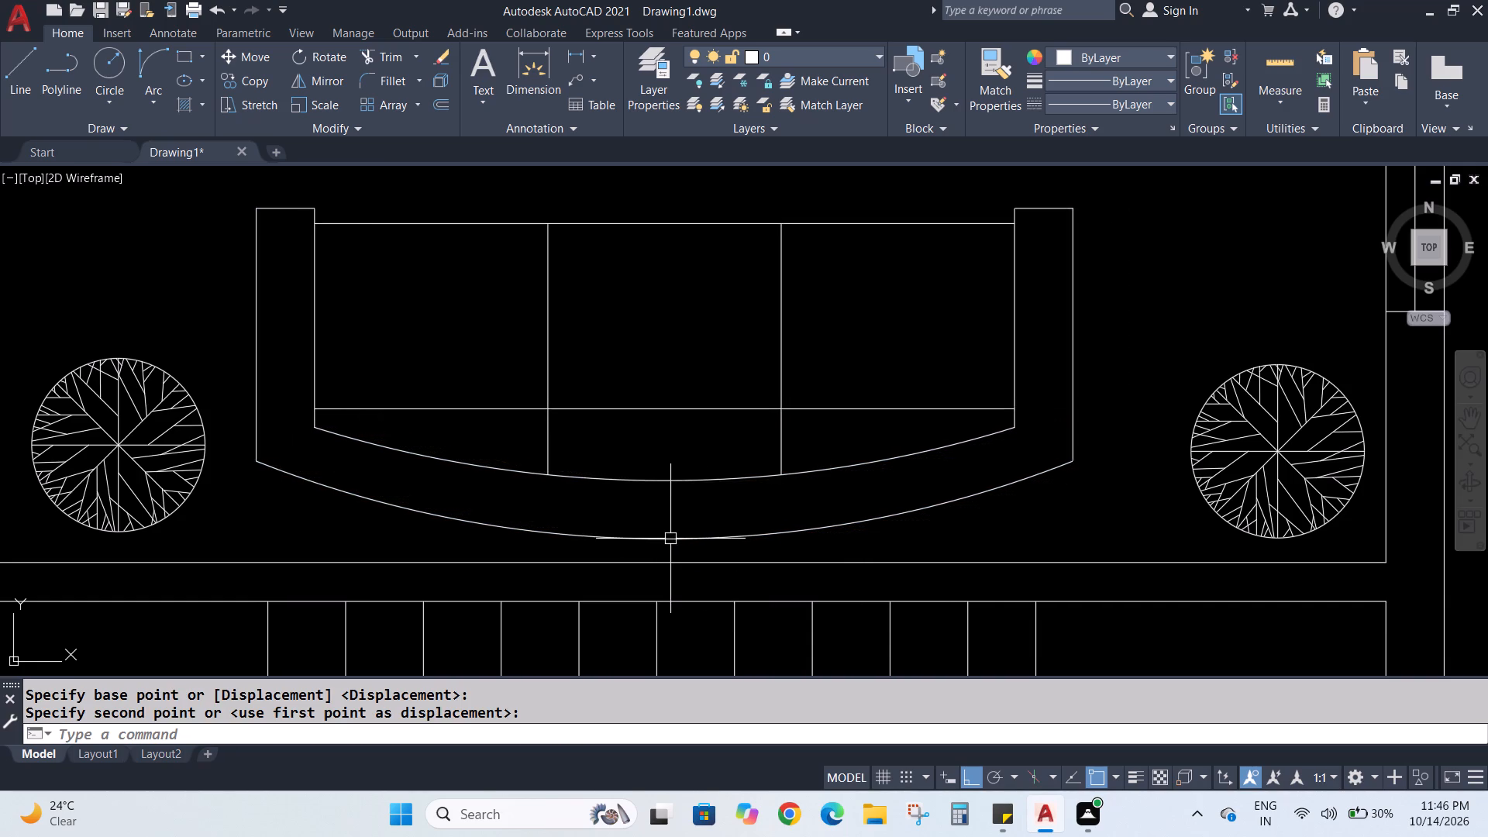
Move the two-seat sofa from the furniture blocks outside the plan into the hall, just north of the three-seat sofa, with Ortho off.
scroll(759, 526, "down", 2)
scroll(831, 563, "down", 1)
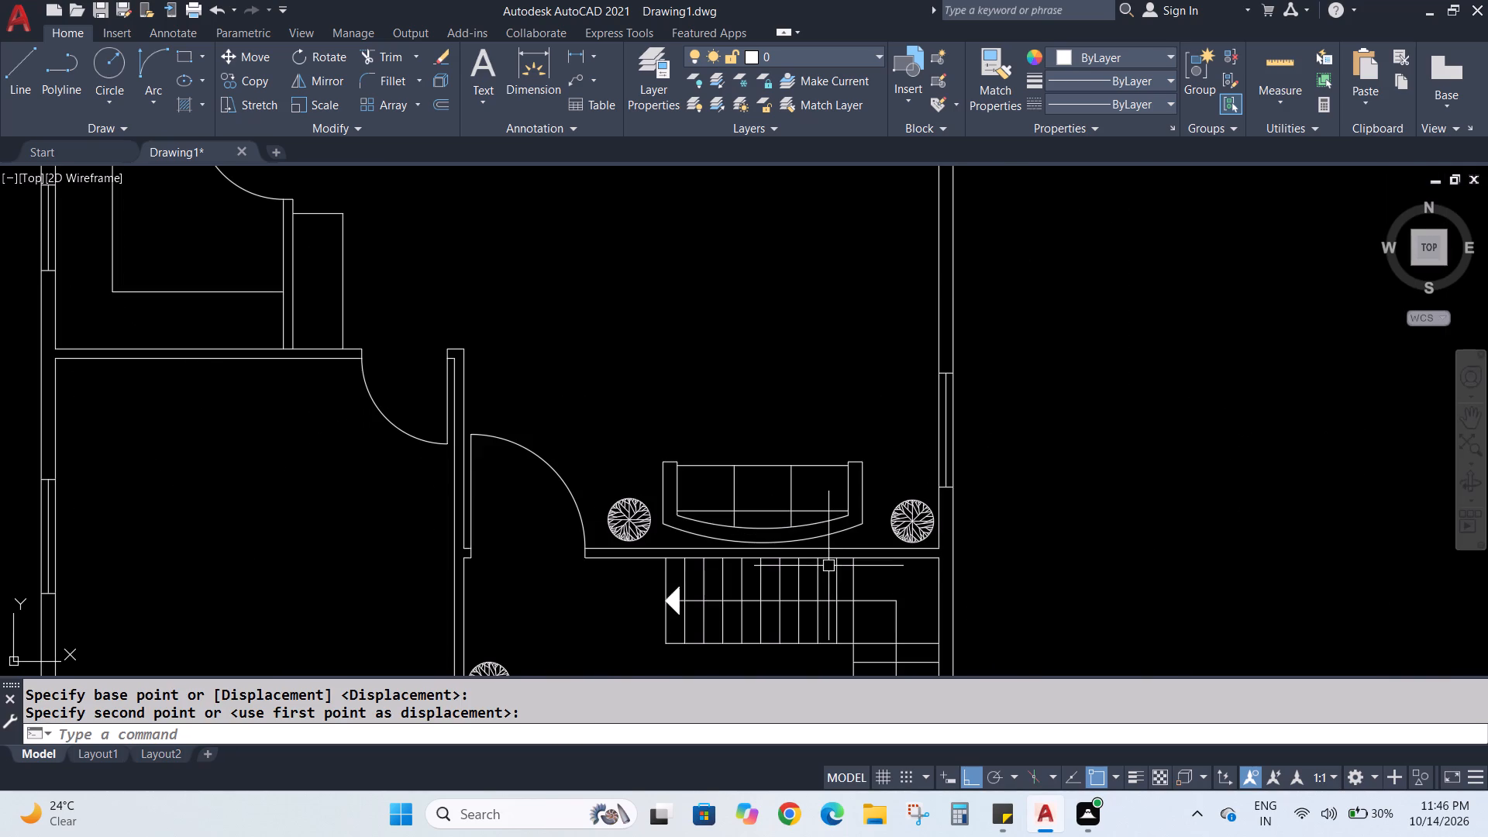
scroll(851, 548, "down", 1)
middle_click_drag(1087, 547, 687, 506)
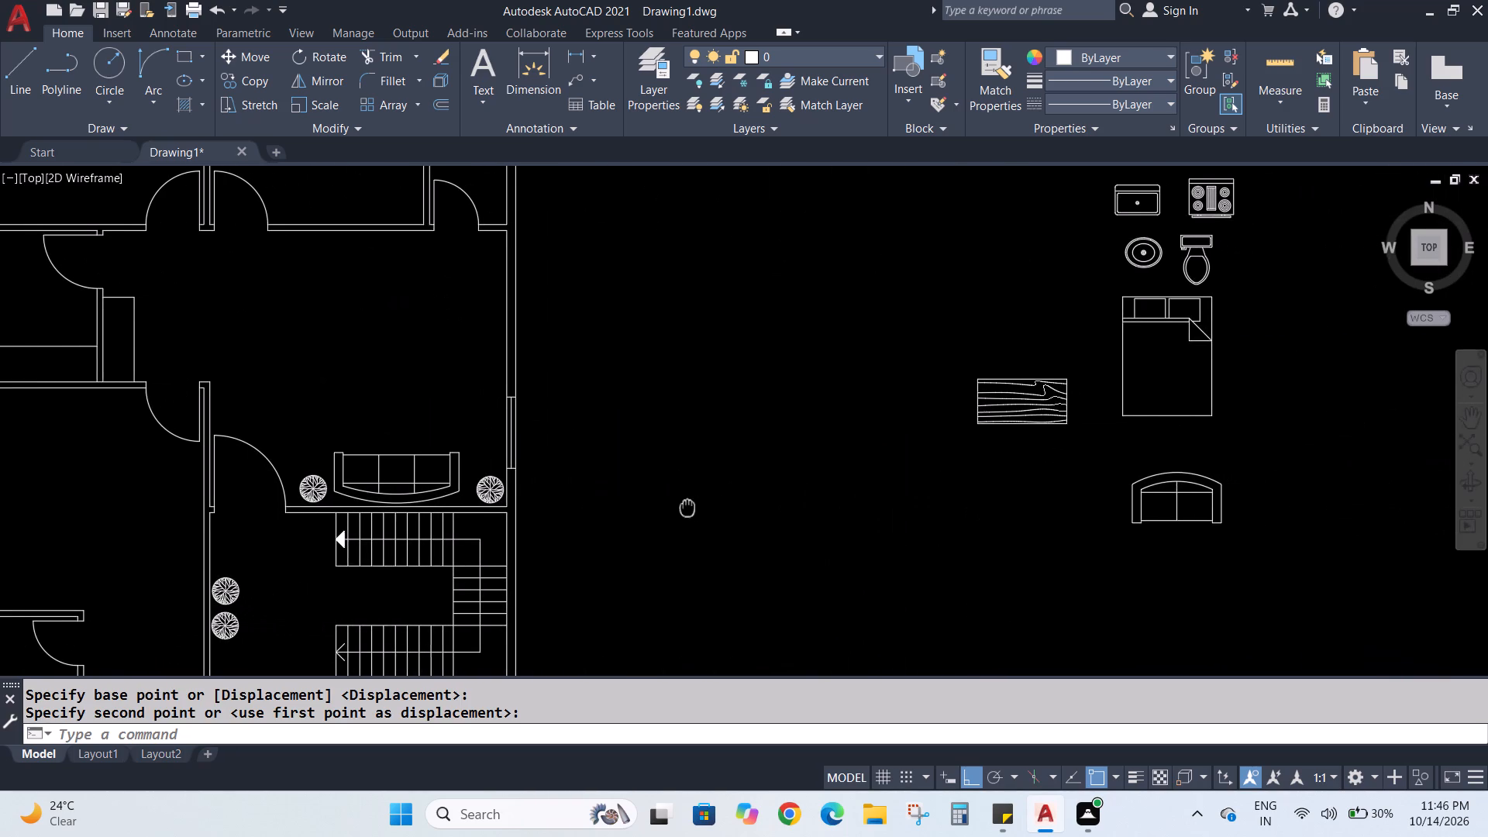
middle_click_drag(687, 506, 685, 505)
left_click(1136, 478)
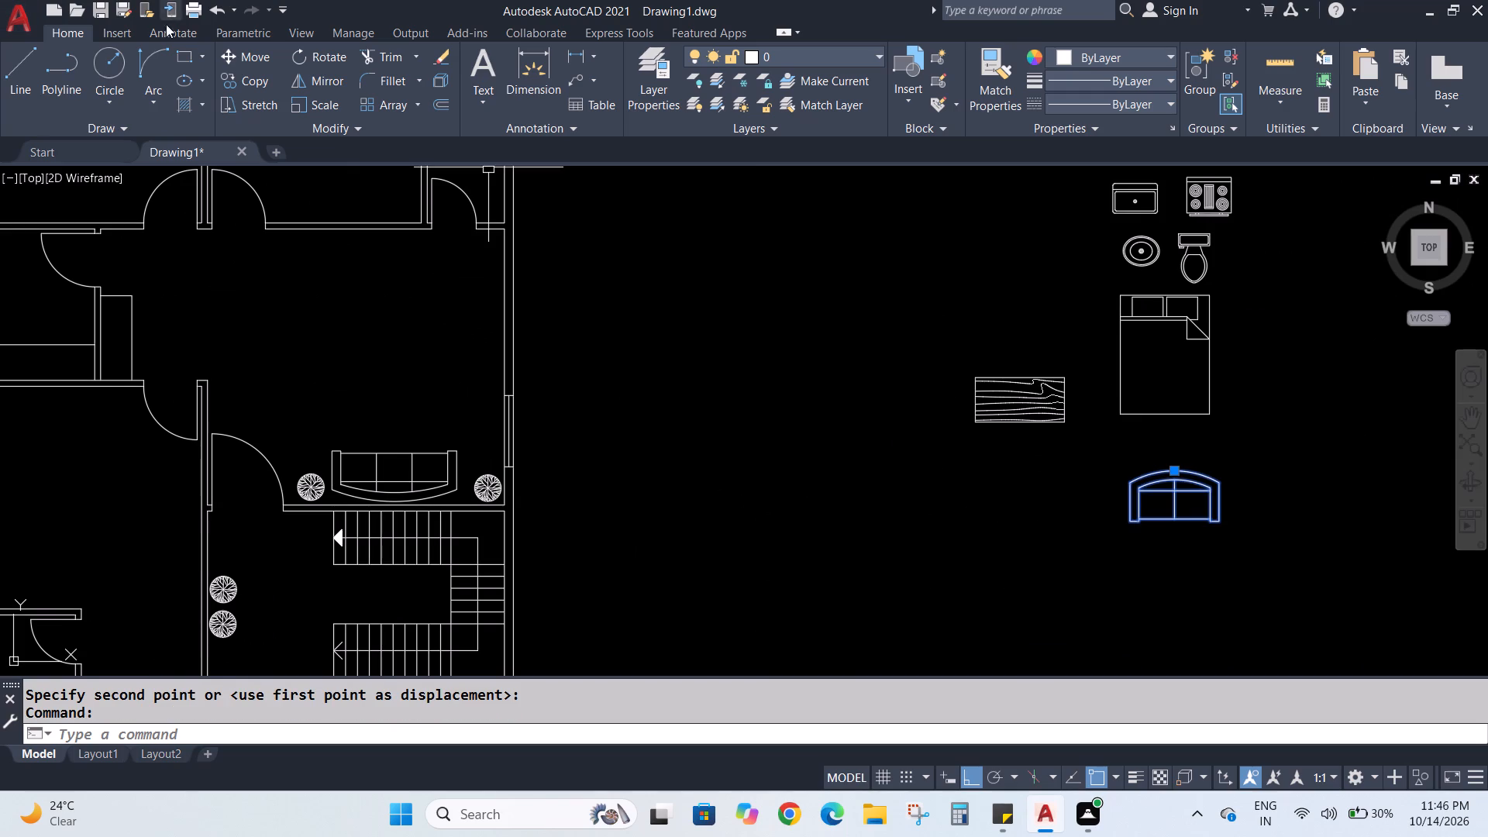
left_click(246, 51)
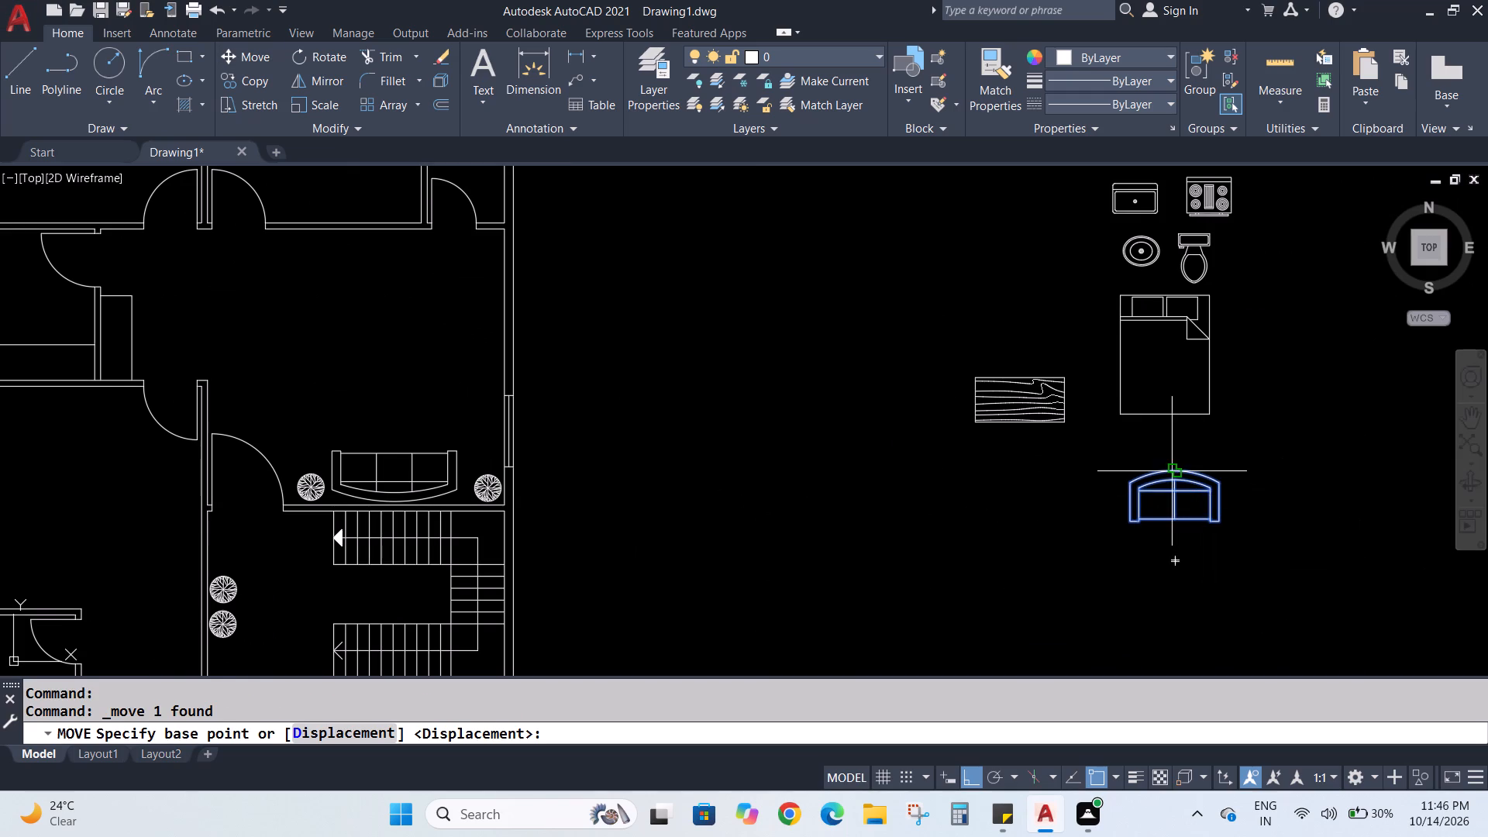
left_click(1172, 471)
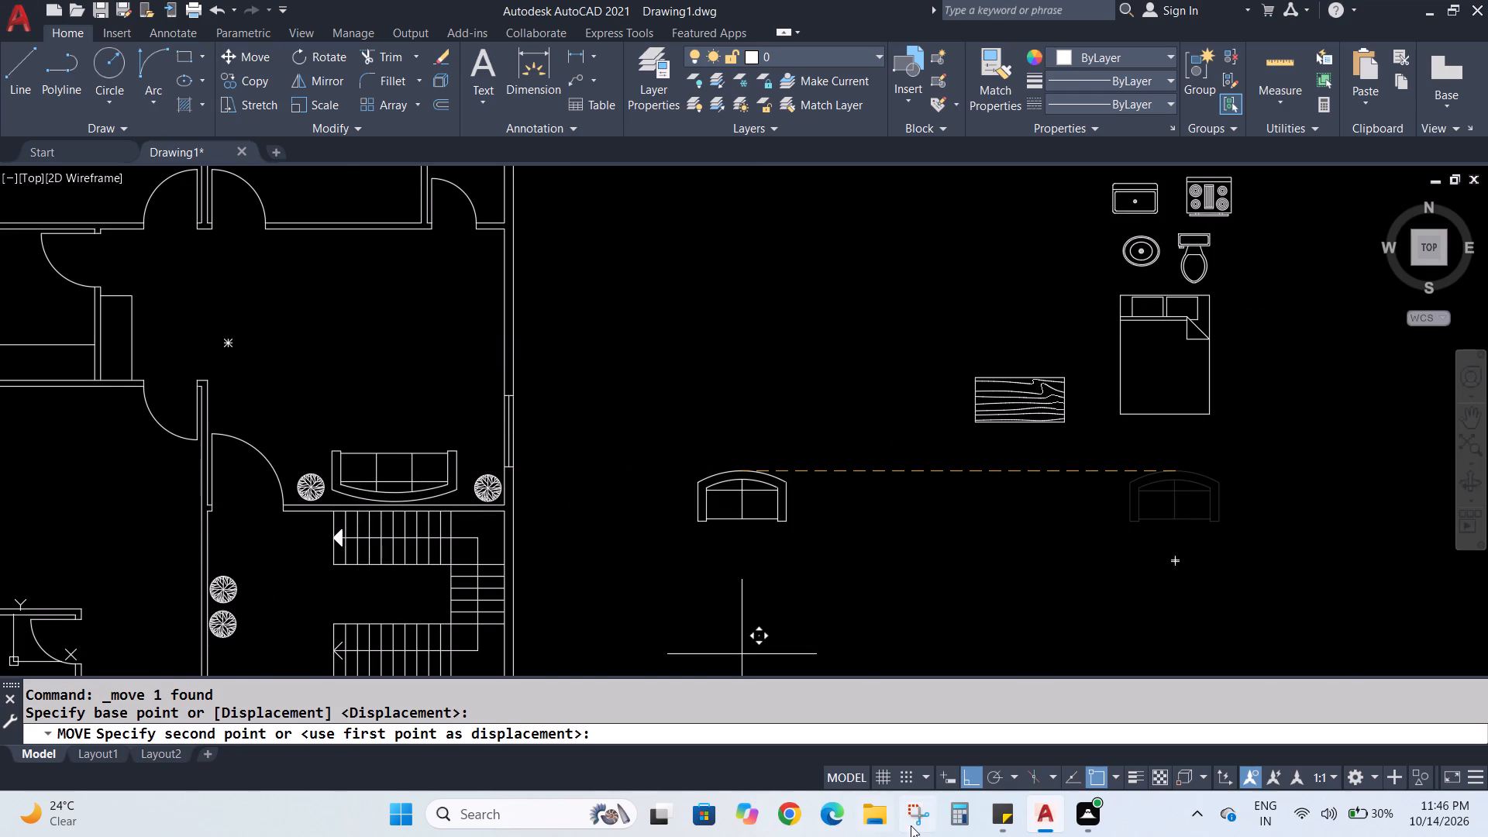
left_click(963, 774)
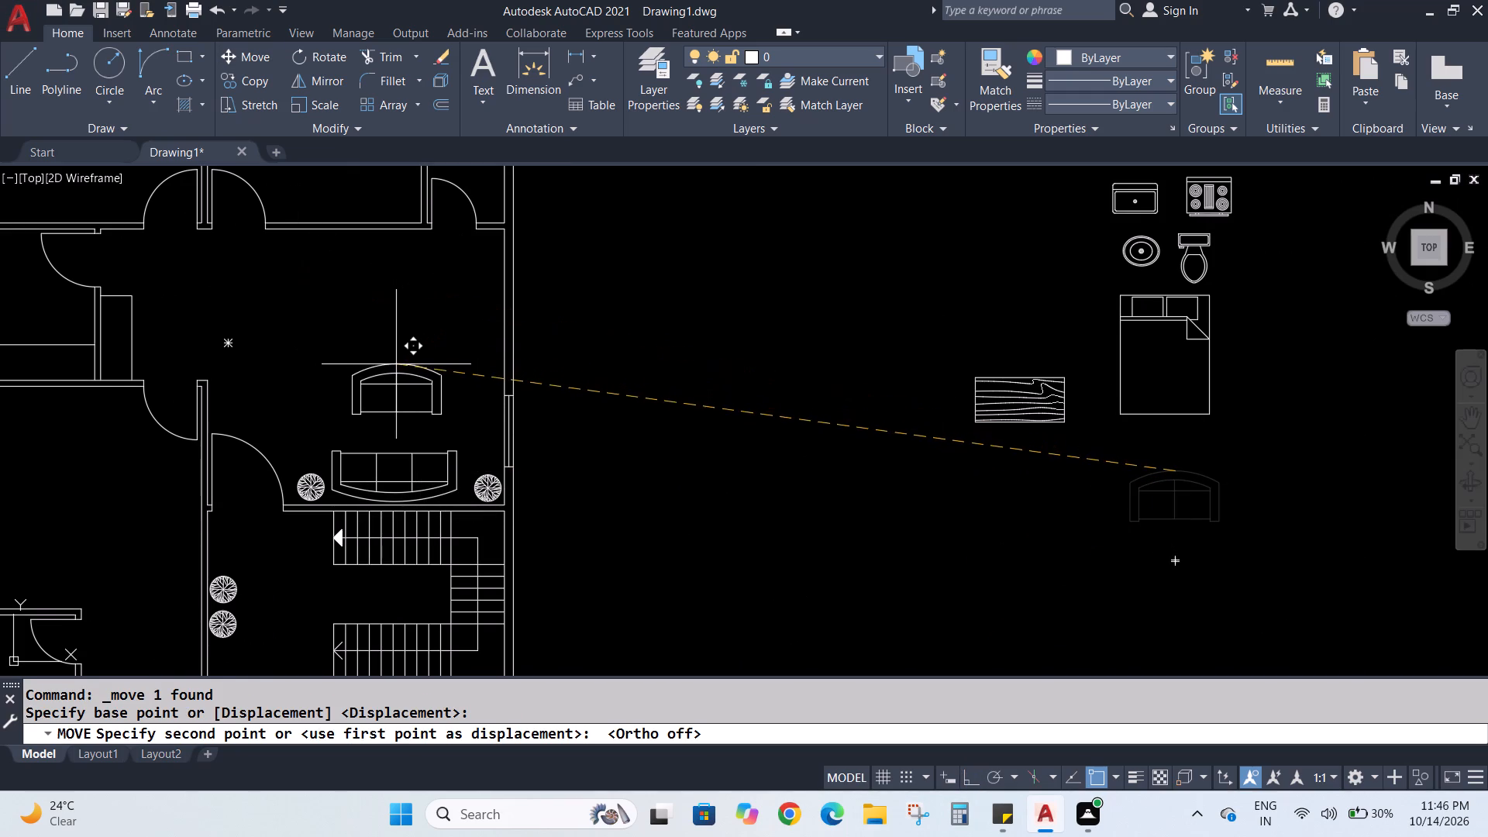
left_click(394, 363)
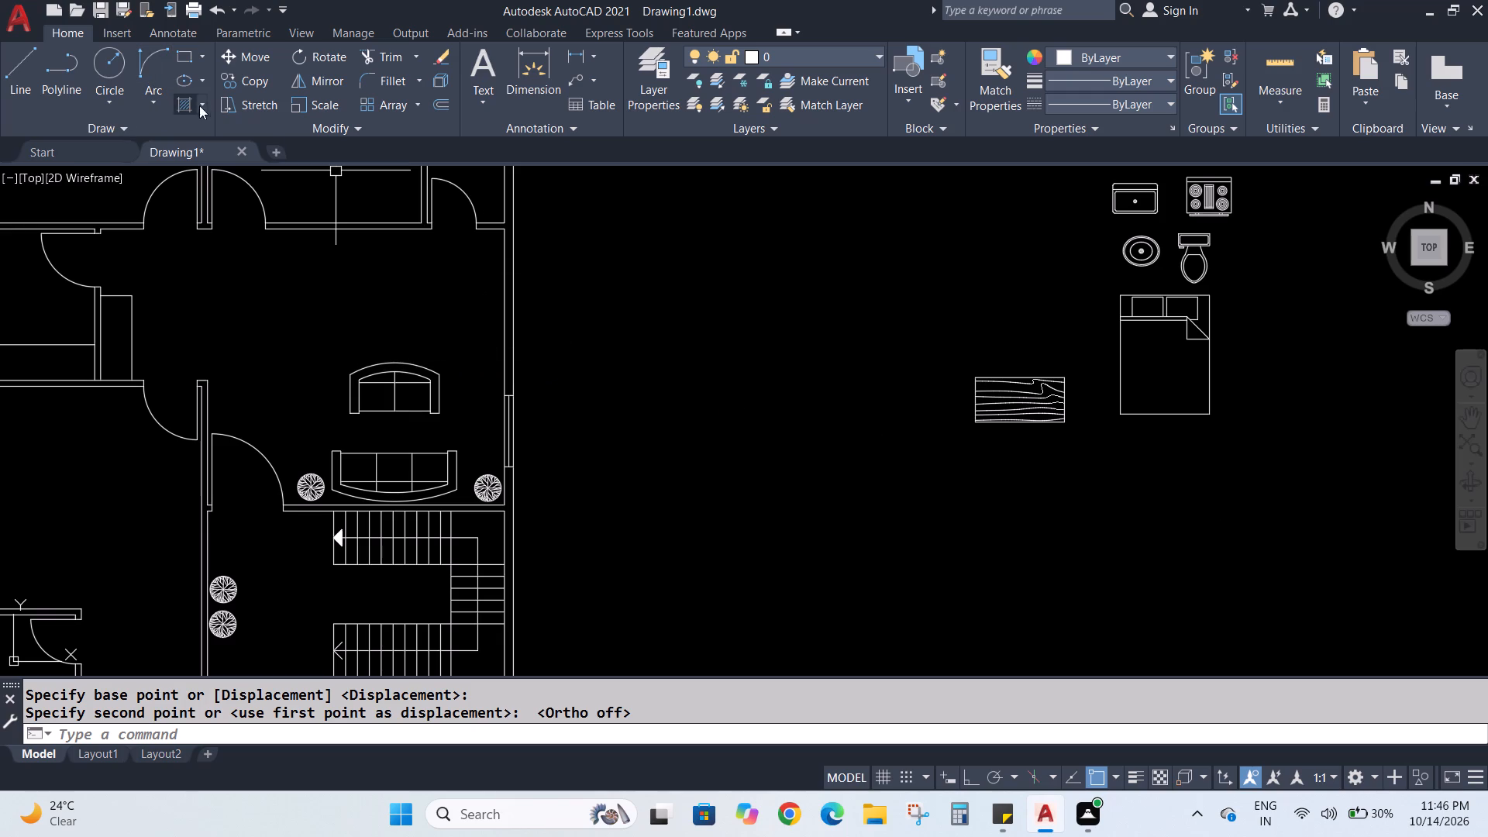
Rotate the two-seat sofa 90° clockwise about the midpoint of its curved back with Ortho on, so its seats face west.
scroll(331, 416, "up", 3)
middle_click_drag(290, 395, 308, 402)
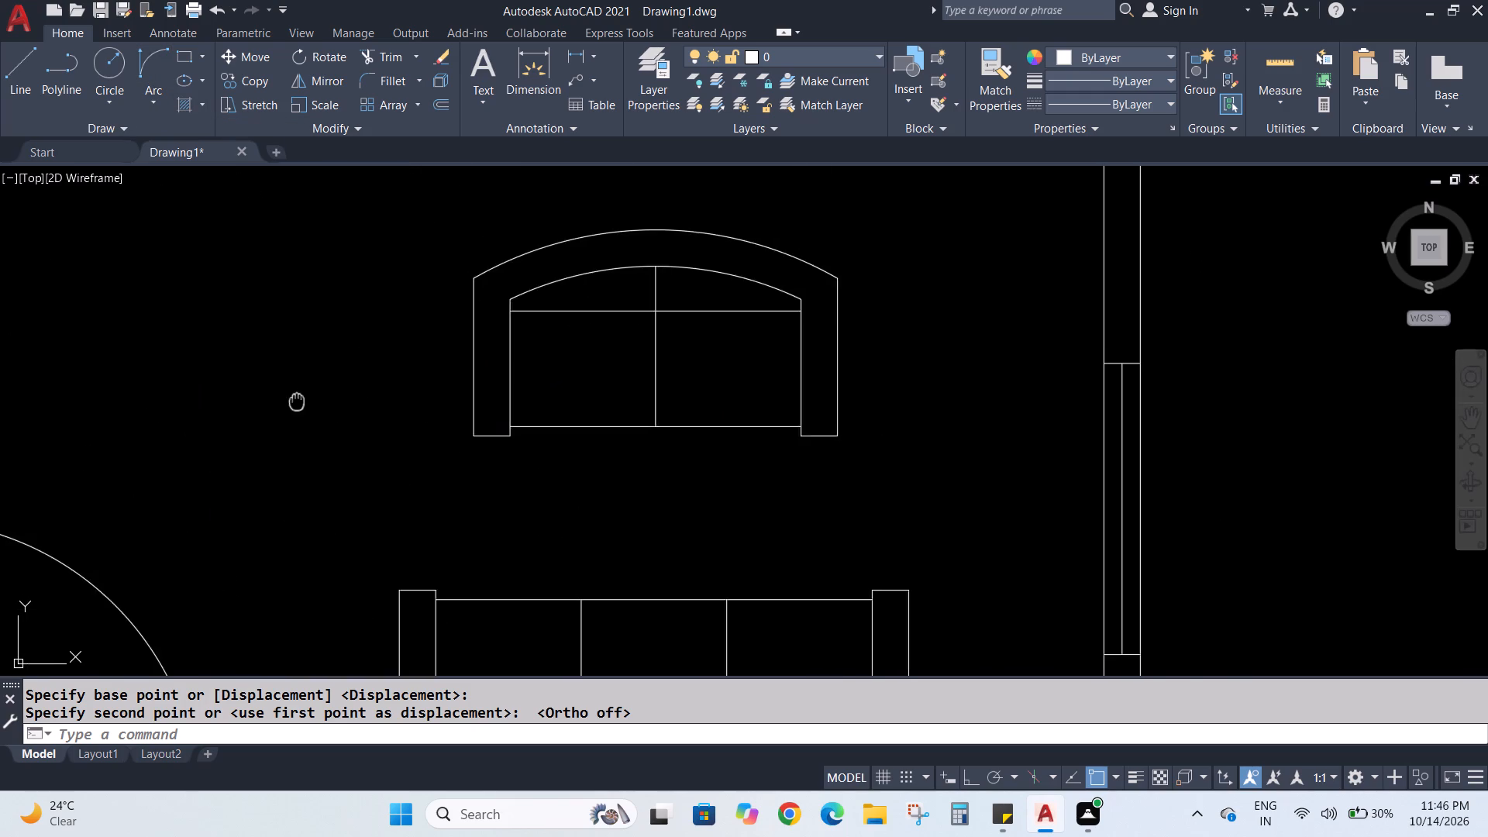
middle_click_drag(308, 402, 207, 297)
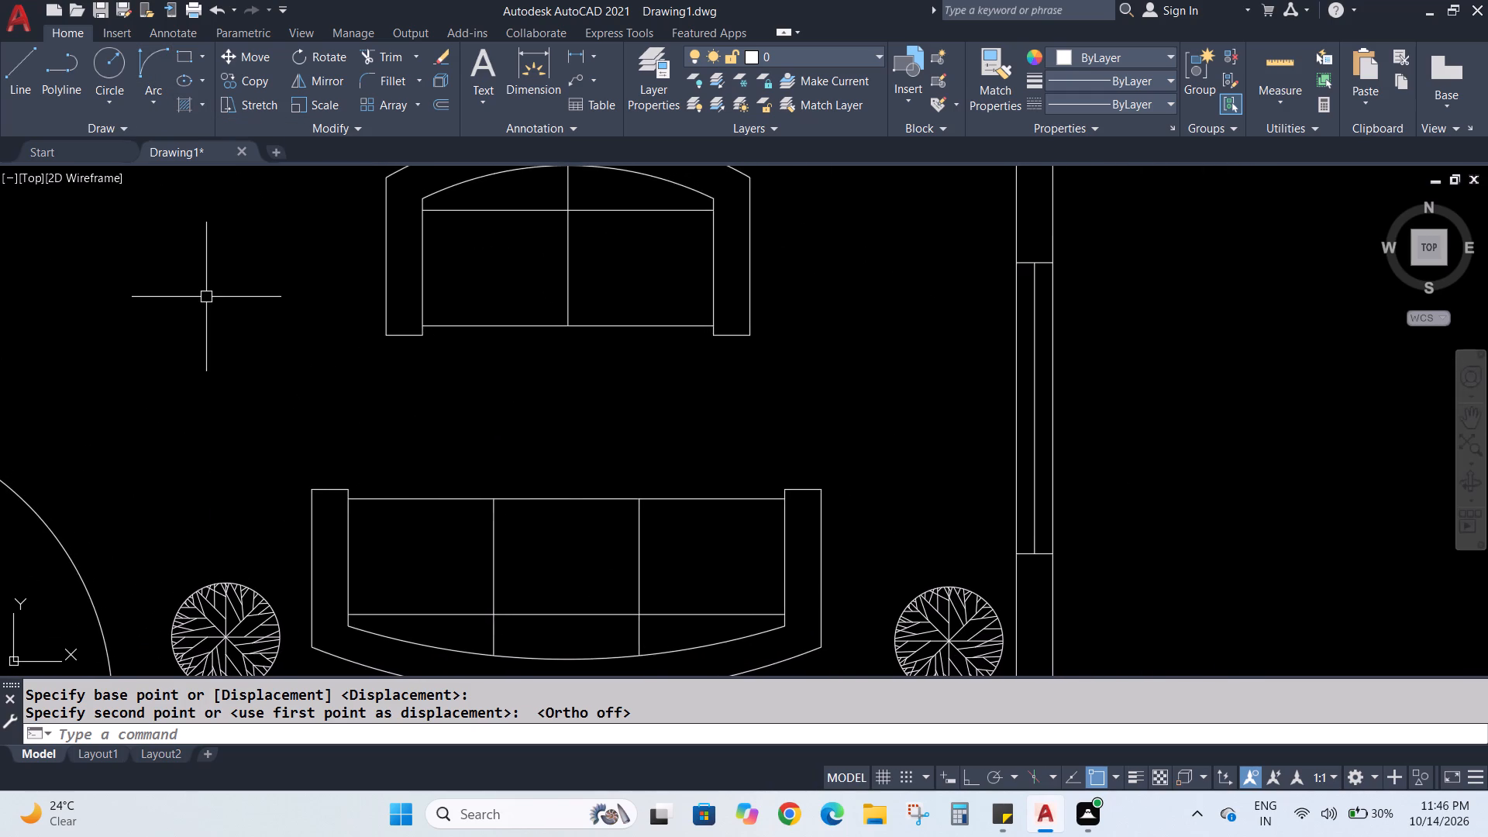
scroll(206, 297, "down", 1)
left_click(400, 192)
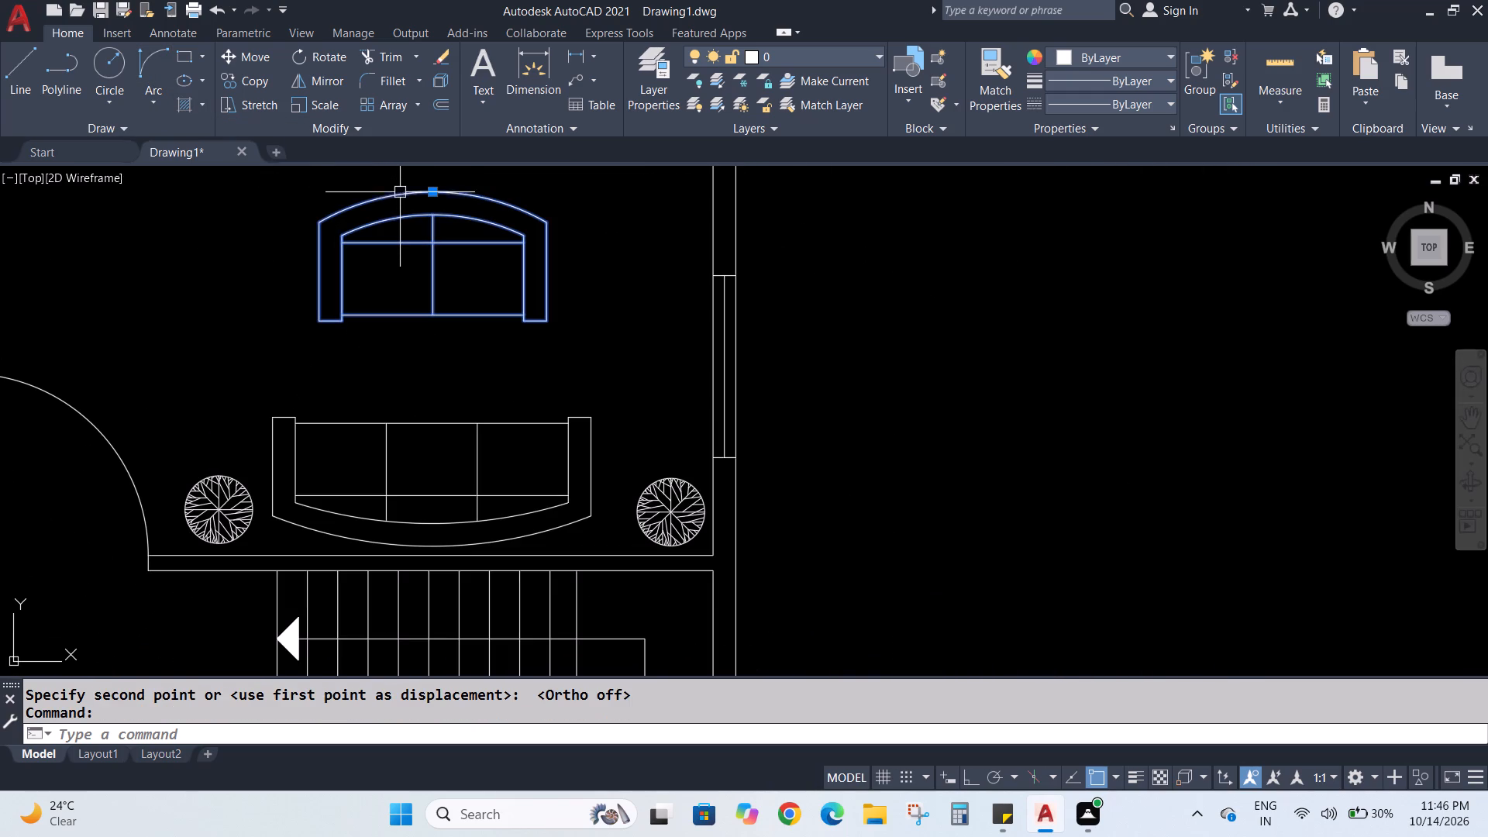
left_click(301, 53)
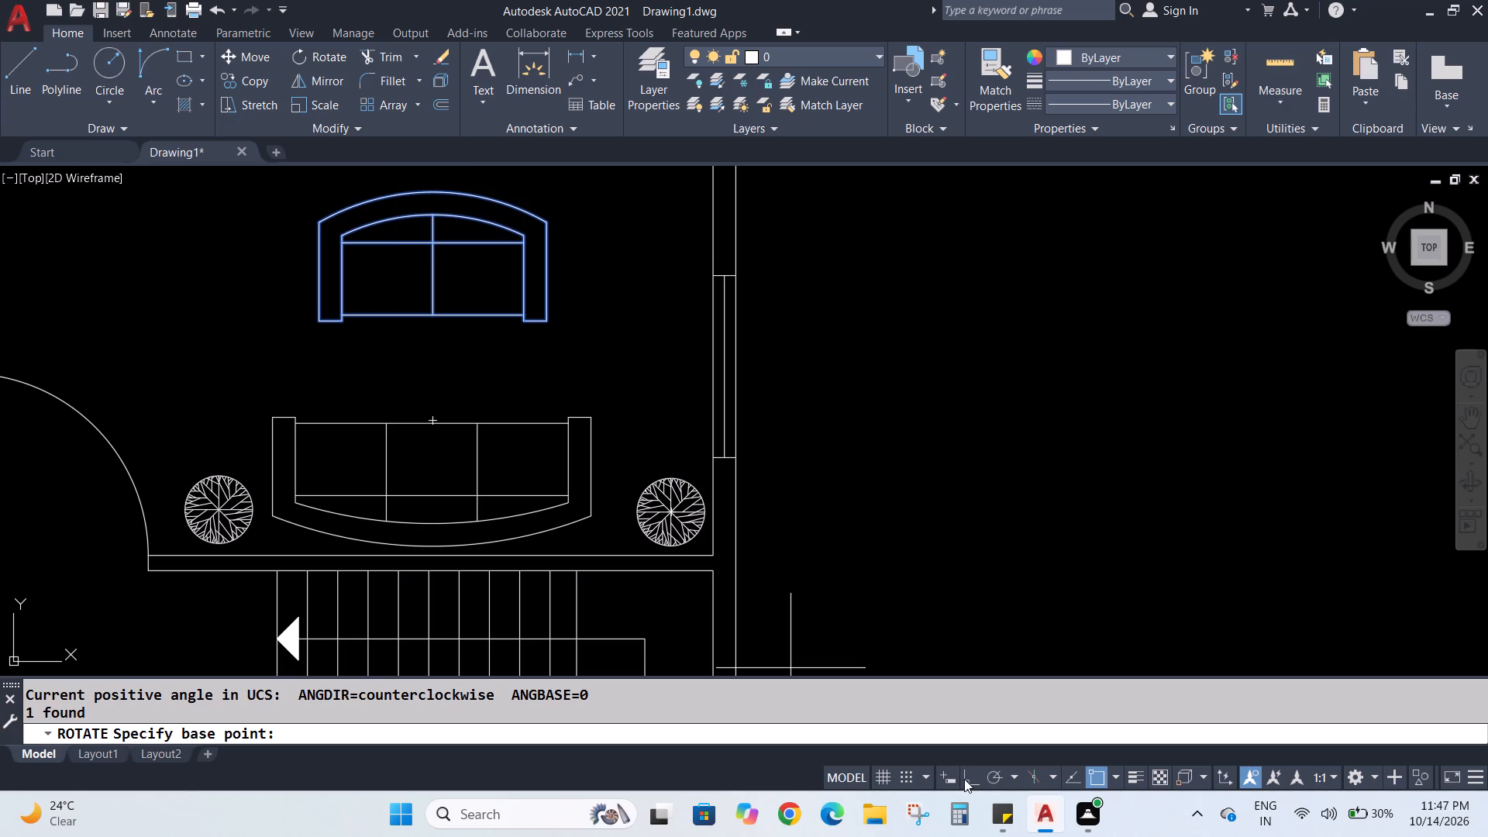
left_click(964, 779)
left_click(430, 192)
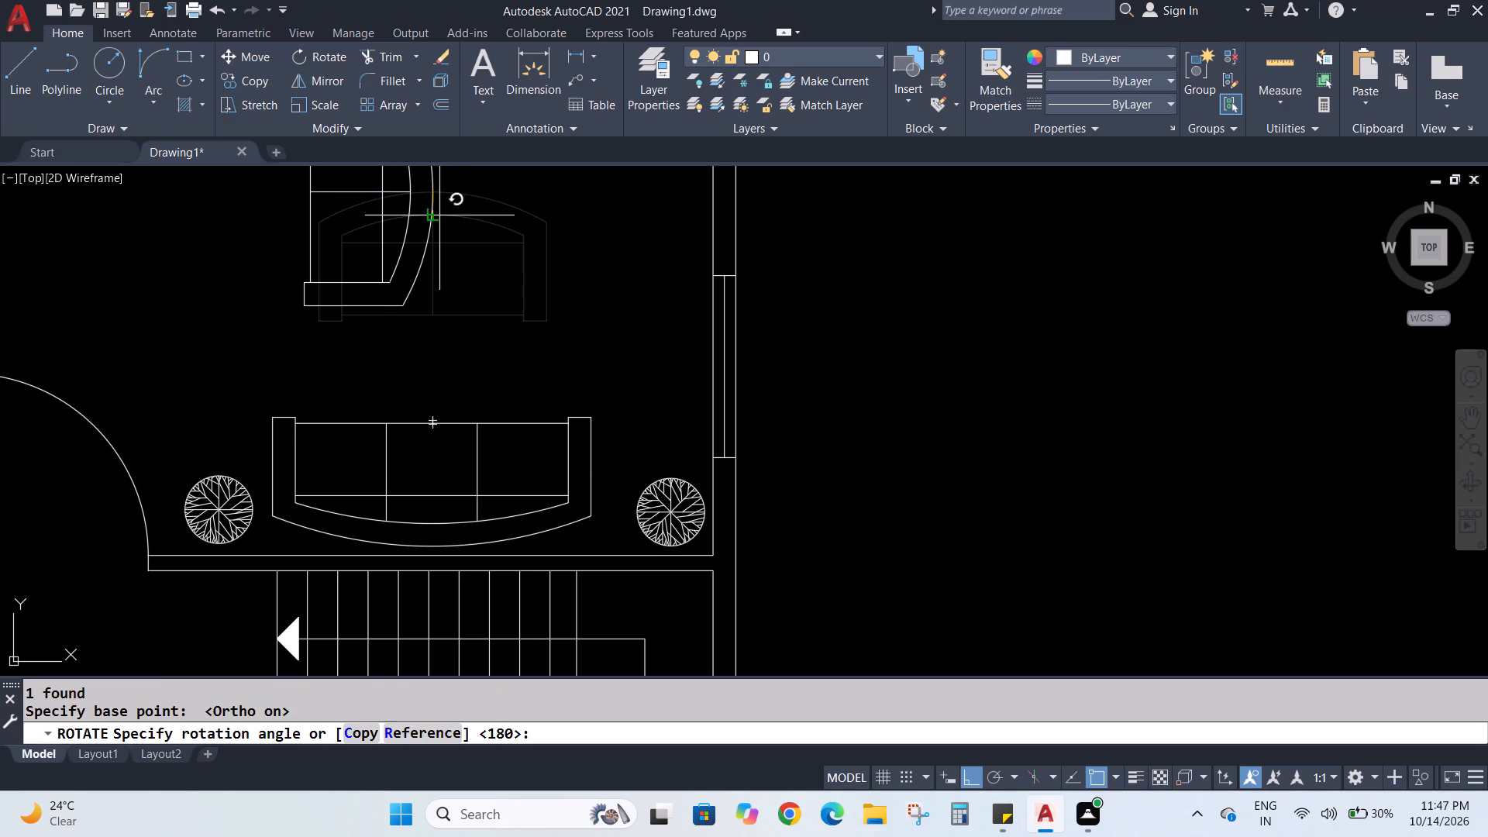
left_click(439, 217)
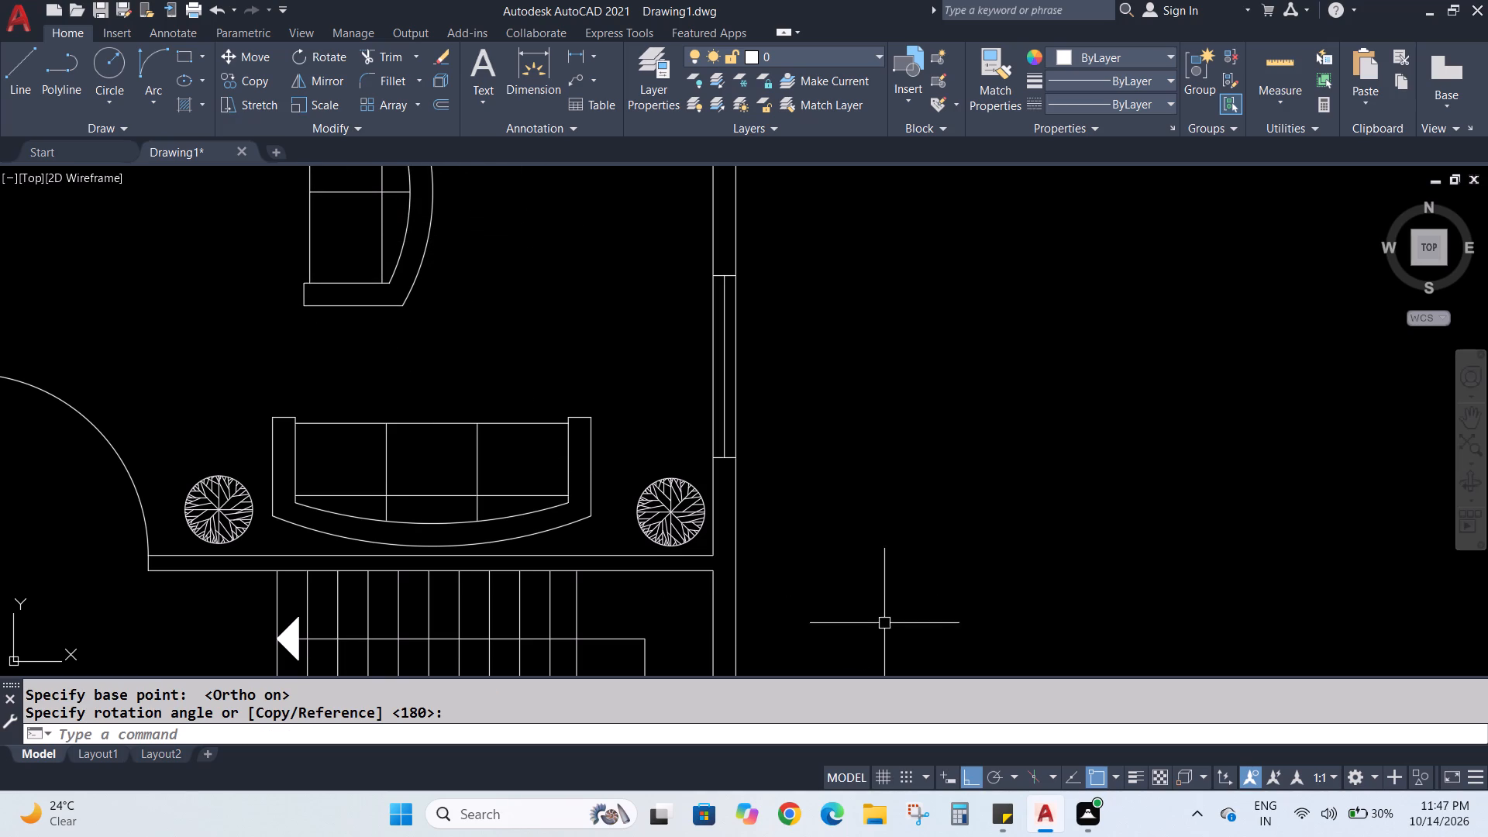
Move the two-seat sofa southeast with Ortho off, placing its curved back close to the hall's east wall at the window's north end.
left_click(434, 232)
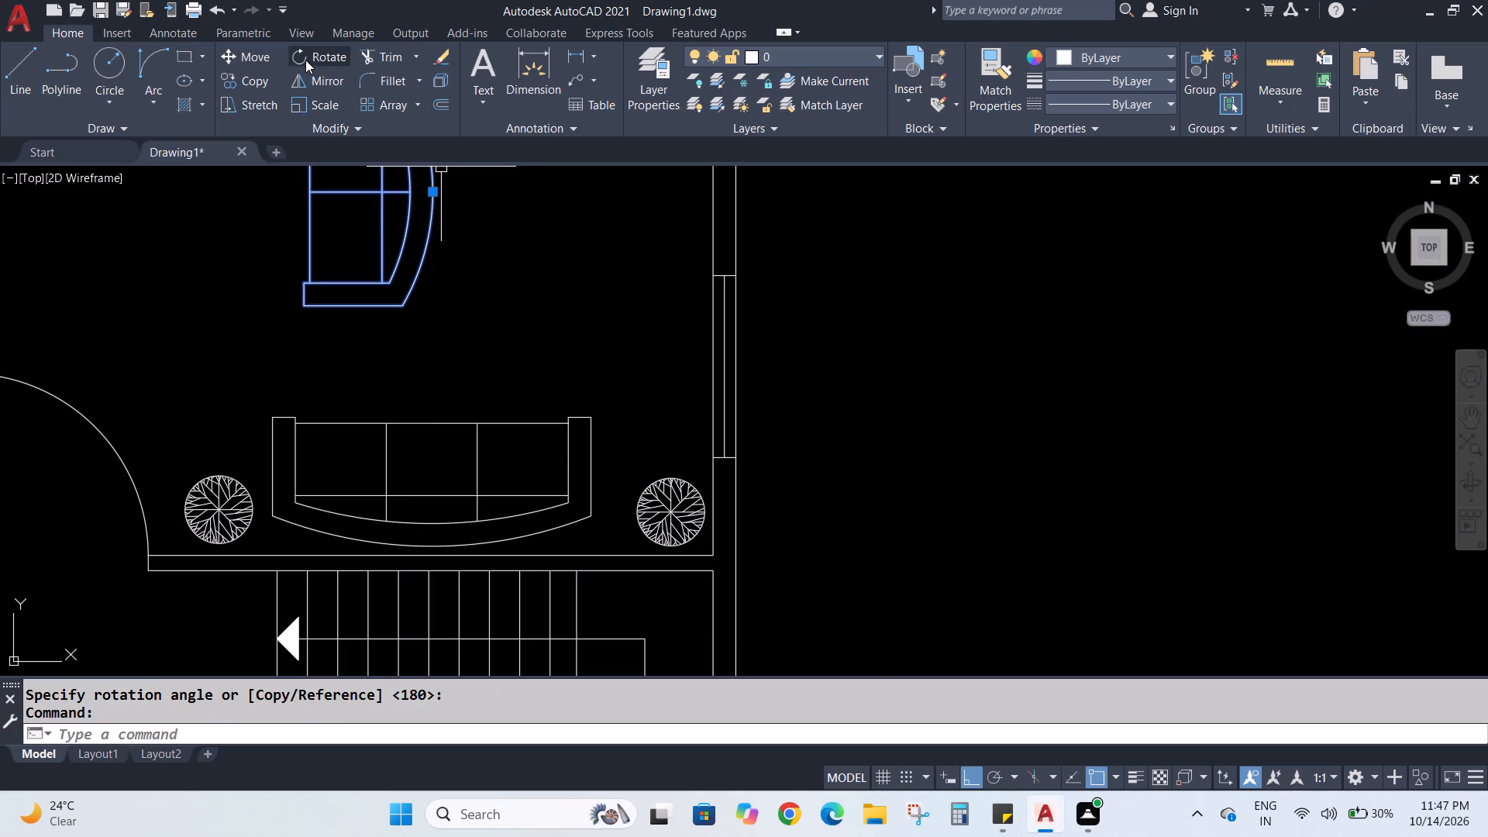
left_click(249, 54)
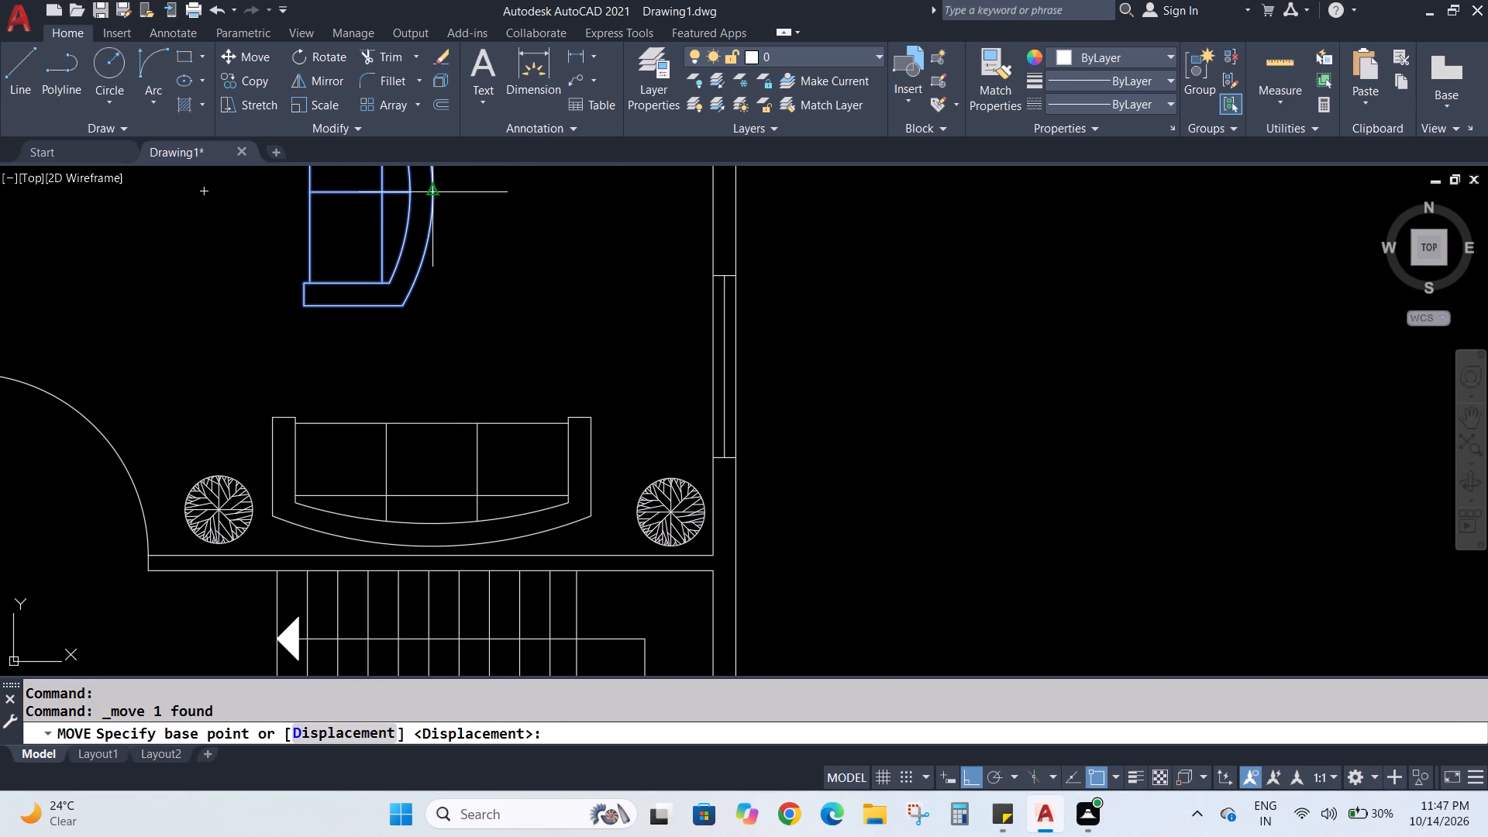
left_click_drag(432, 193, 468, 212)
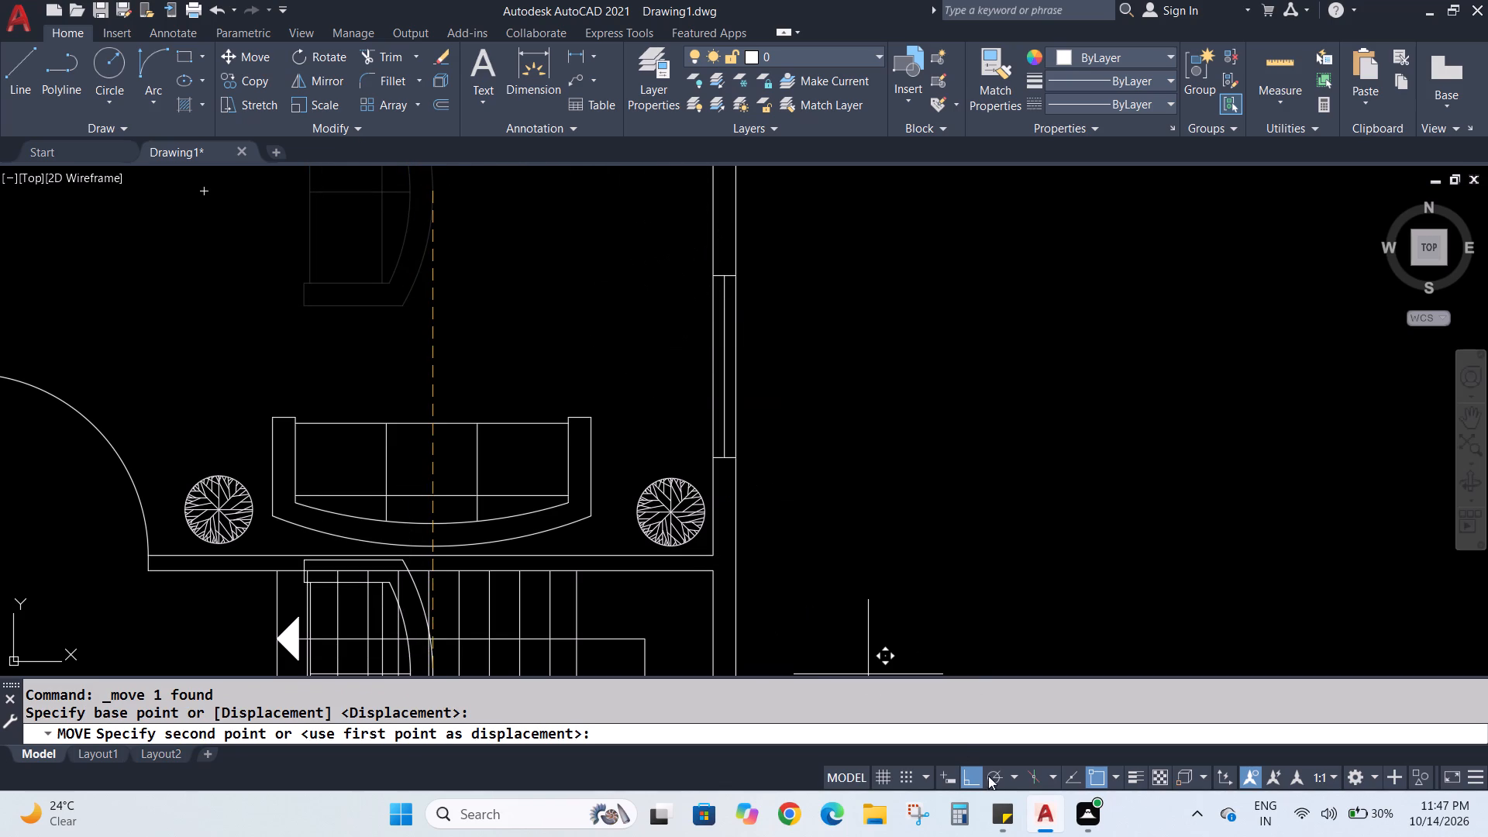
left_click(968, 780)
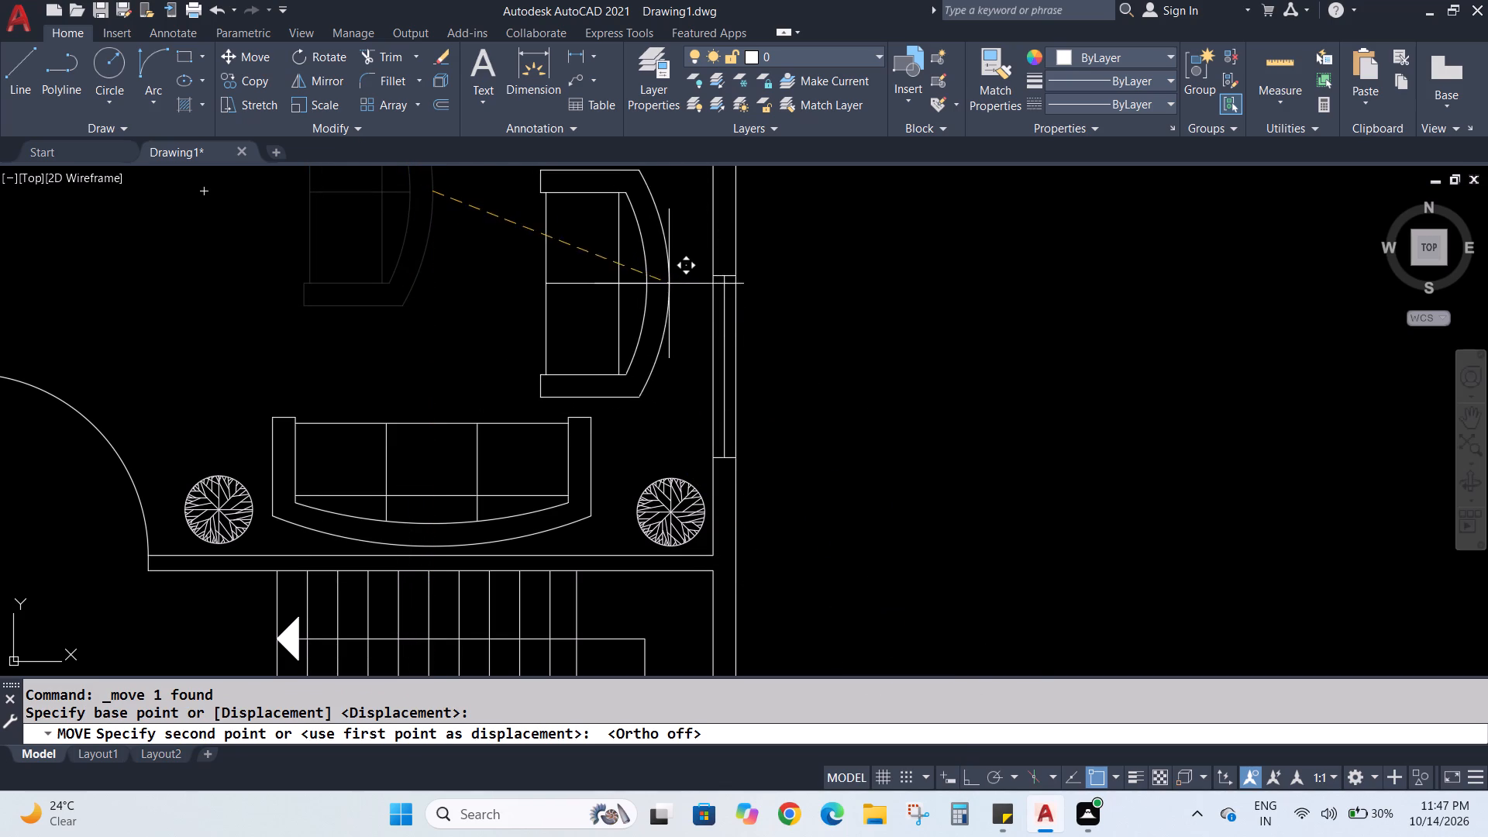
scroll(677, 274, "up", 1)
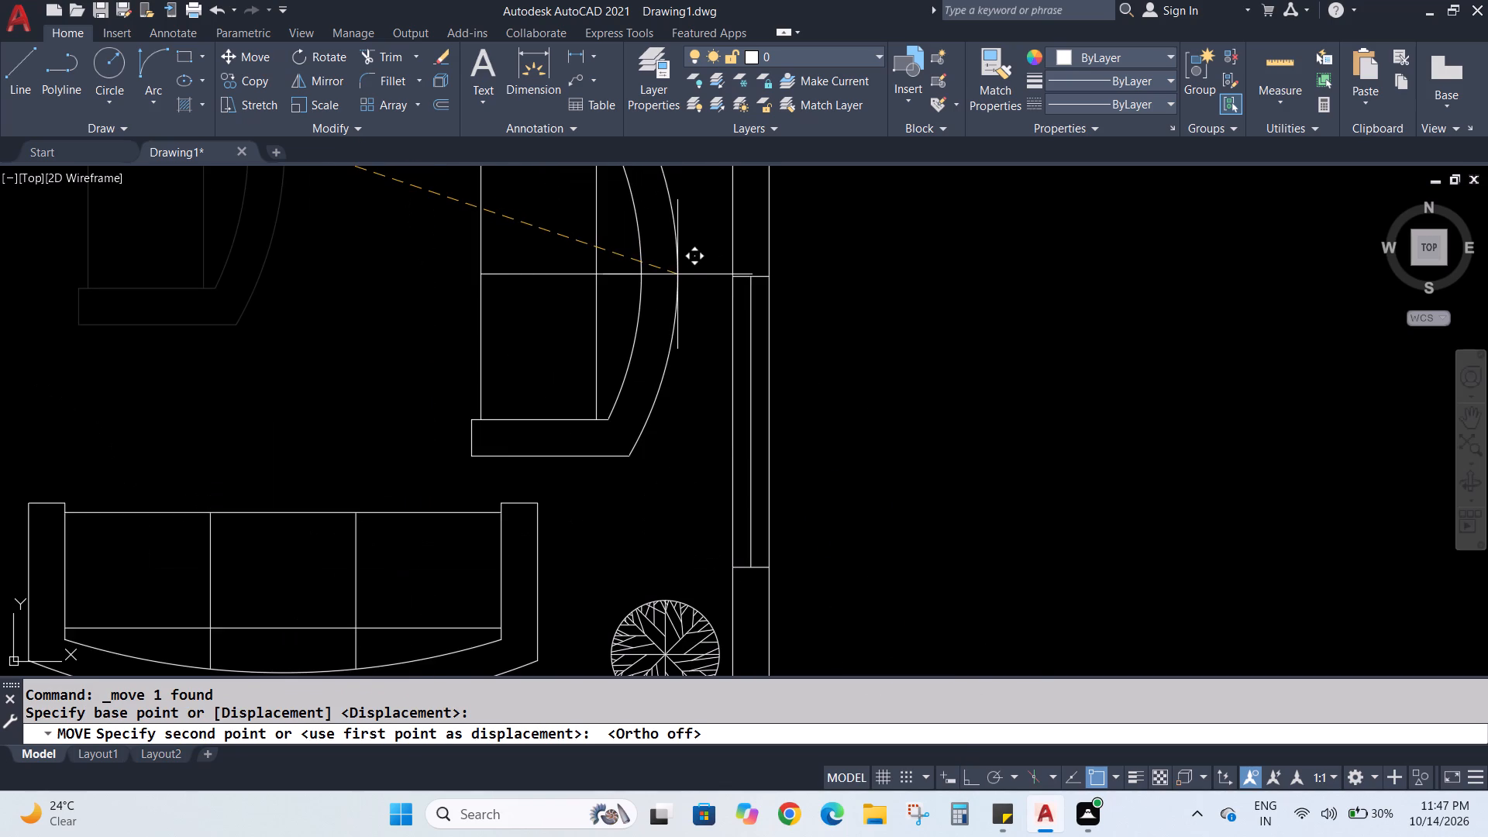
middle_click_drag(677, 284, 667, 400)
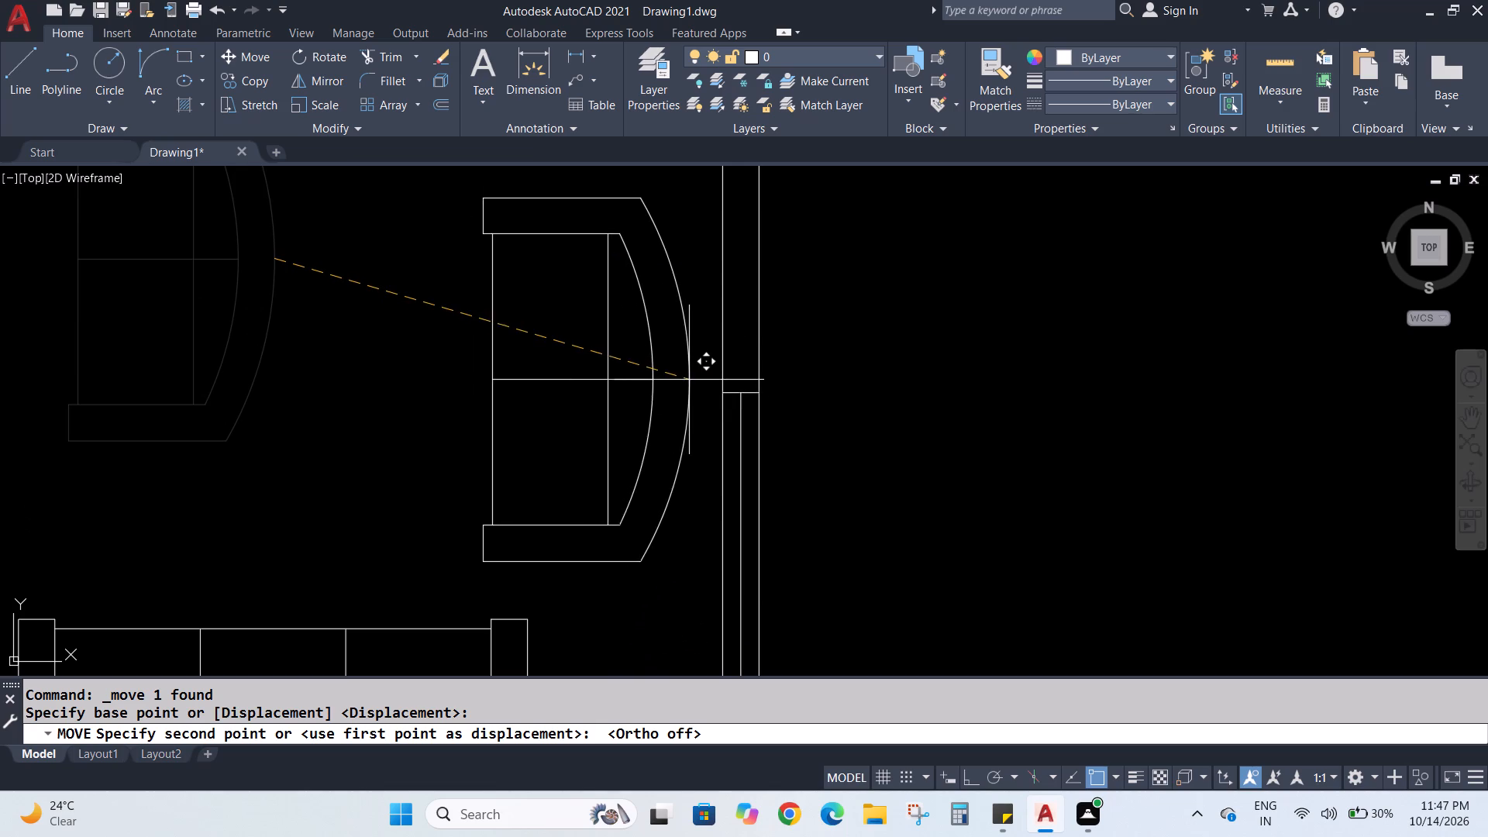
scroll(697, 379, "up", 2)
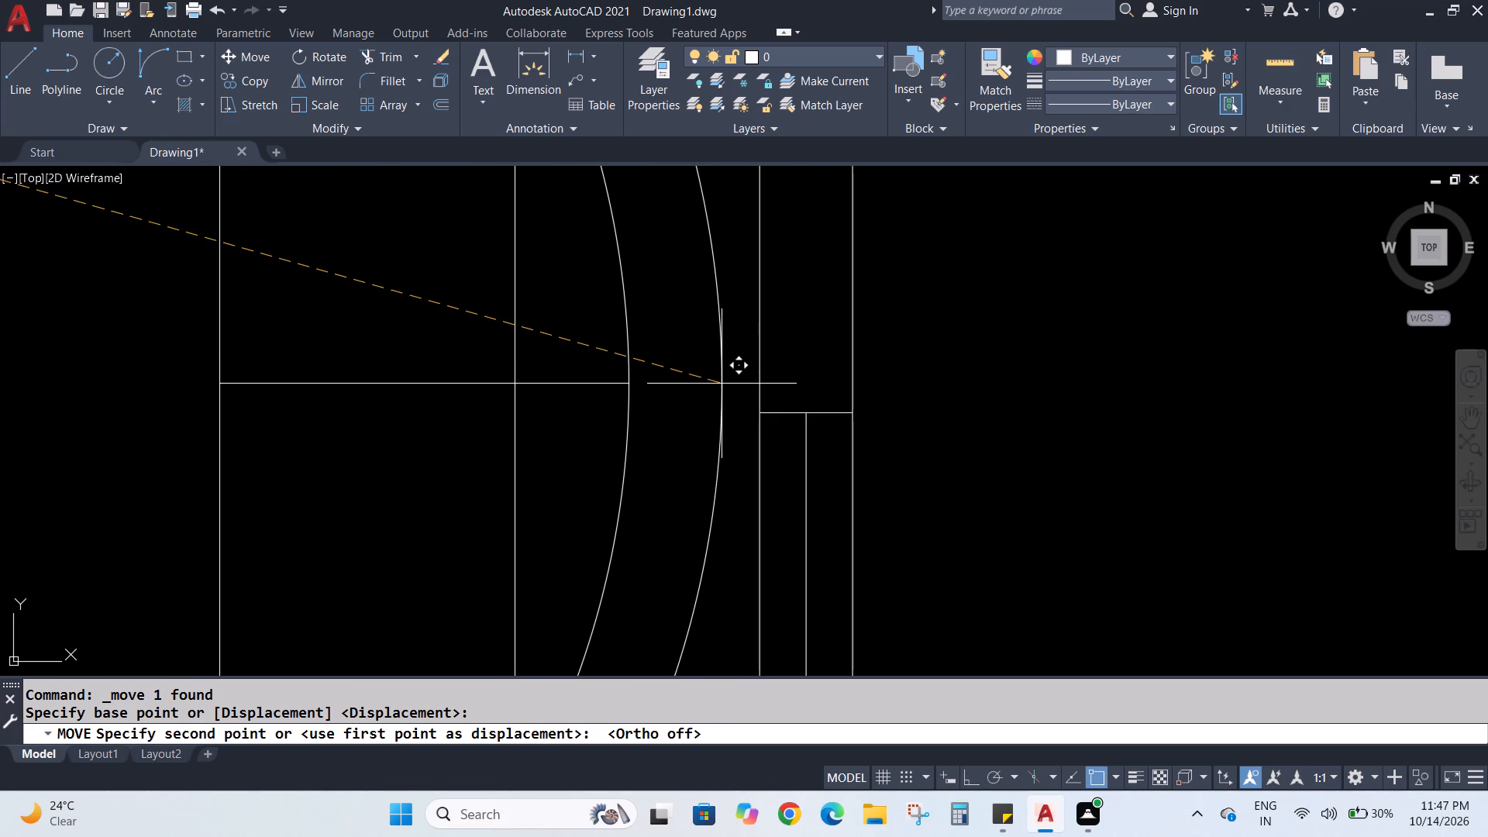
left_click(722, 384)
Move the plant in the hall's southeast corner slightly north-northwest by its centre, into the corner space between the two sofas.
scroll(722, 384, "down", 3)
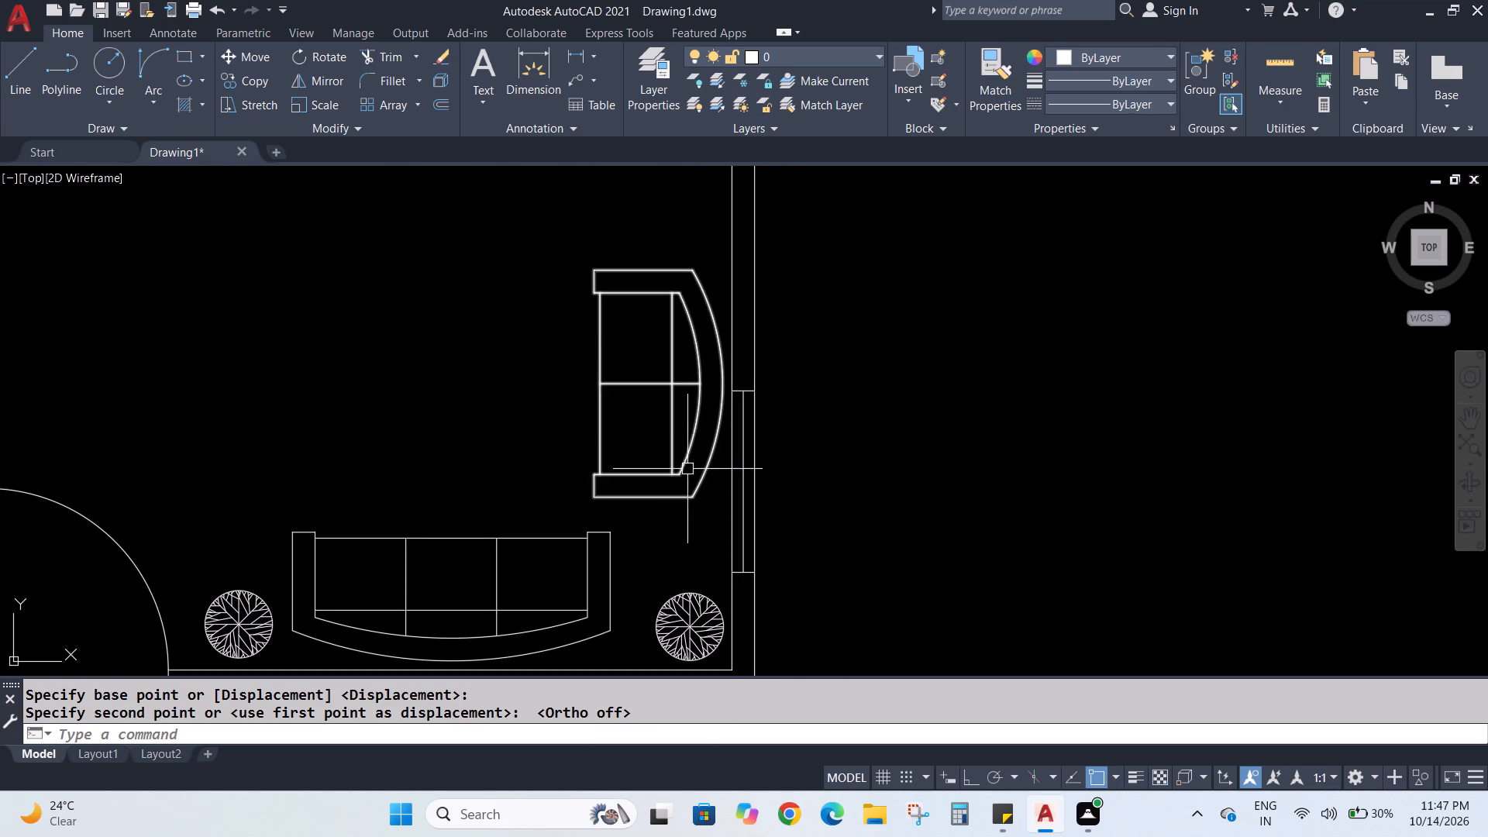
left_click(686, 604)
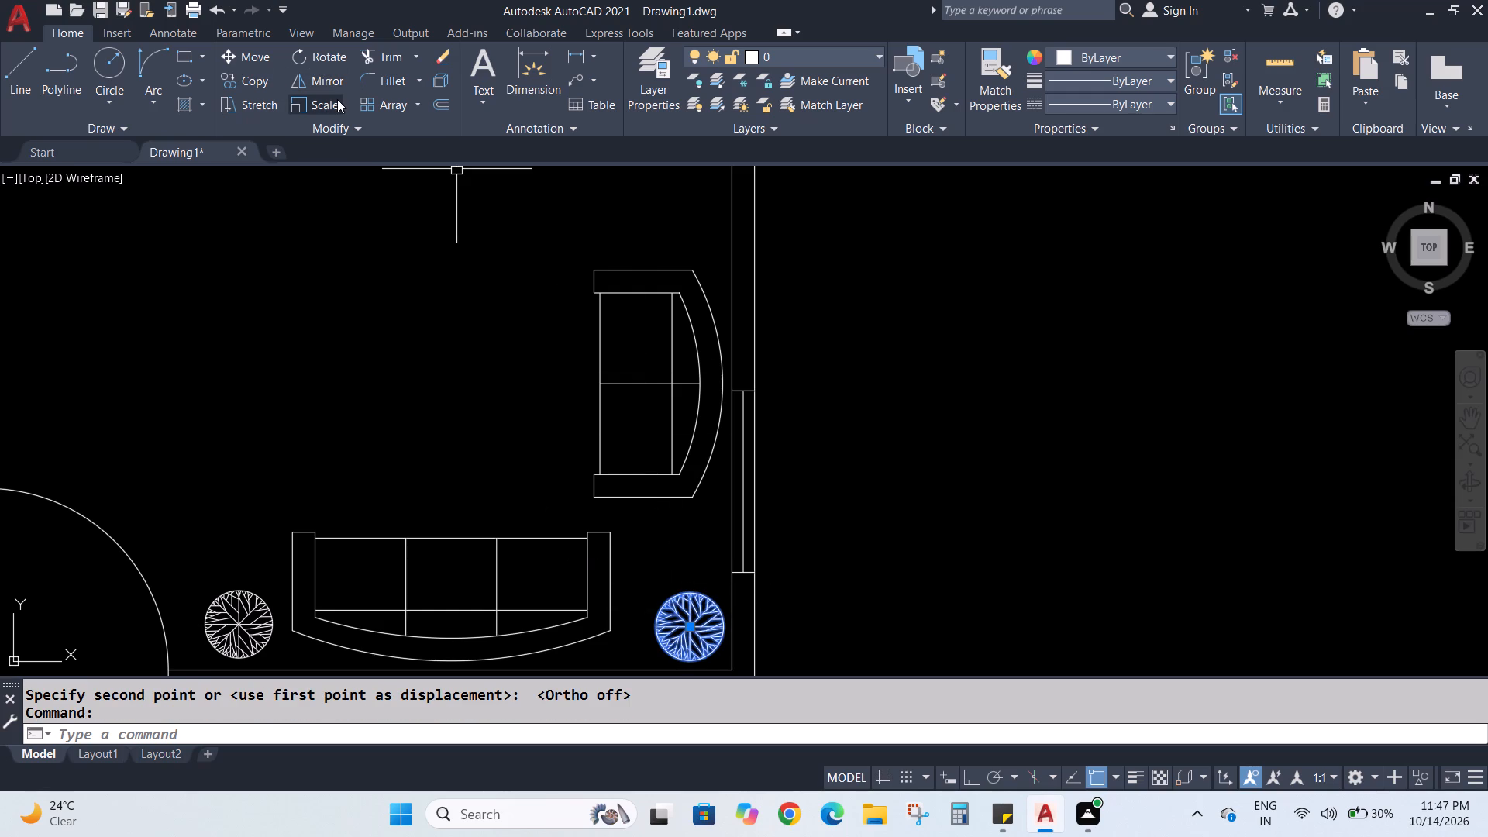
left_click(247, 58)
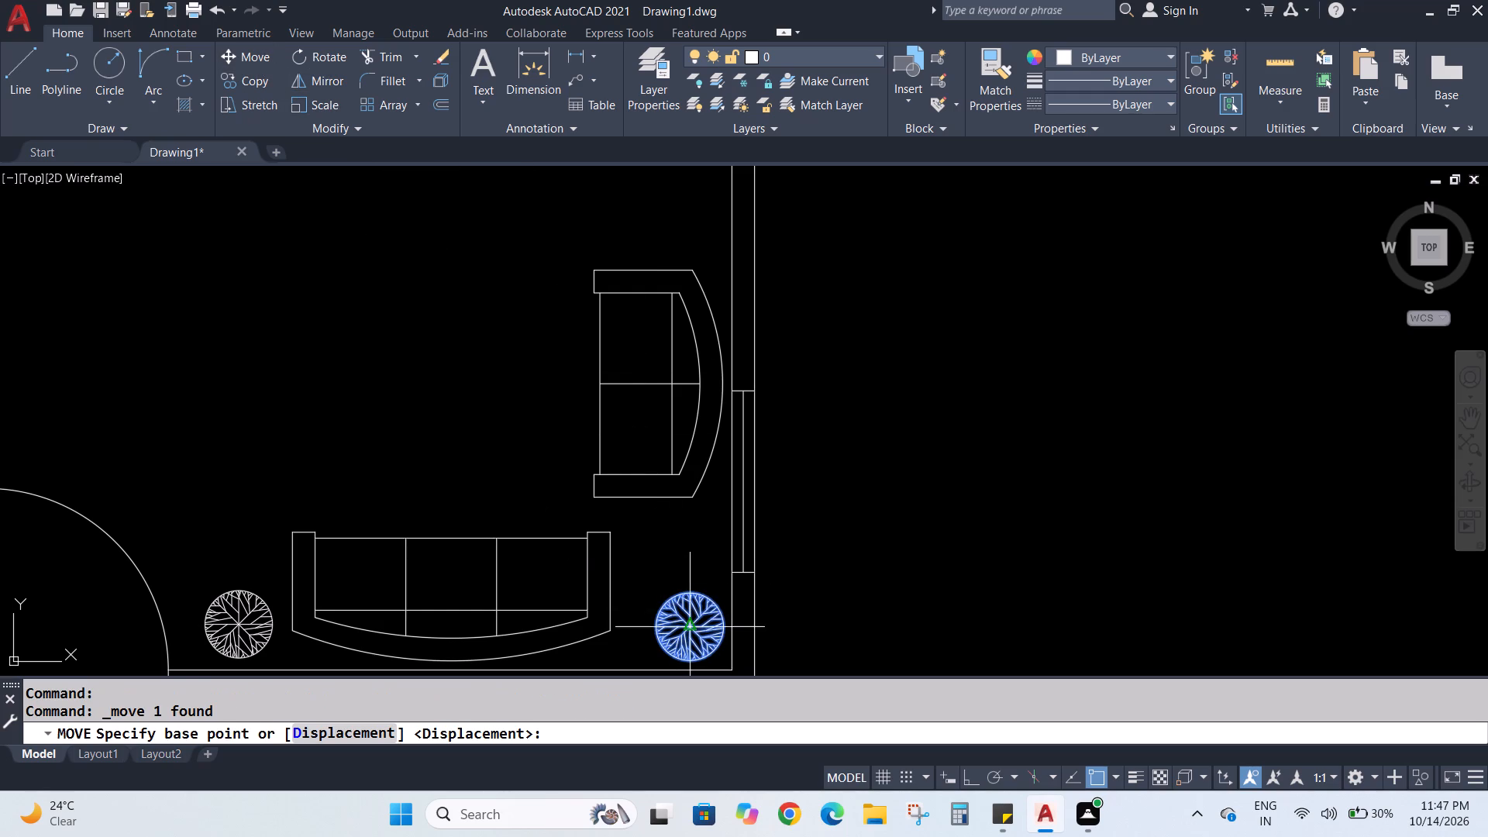
left_click(688, 625)
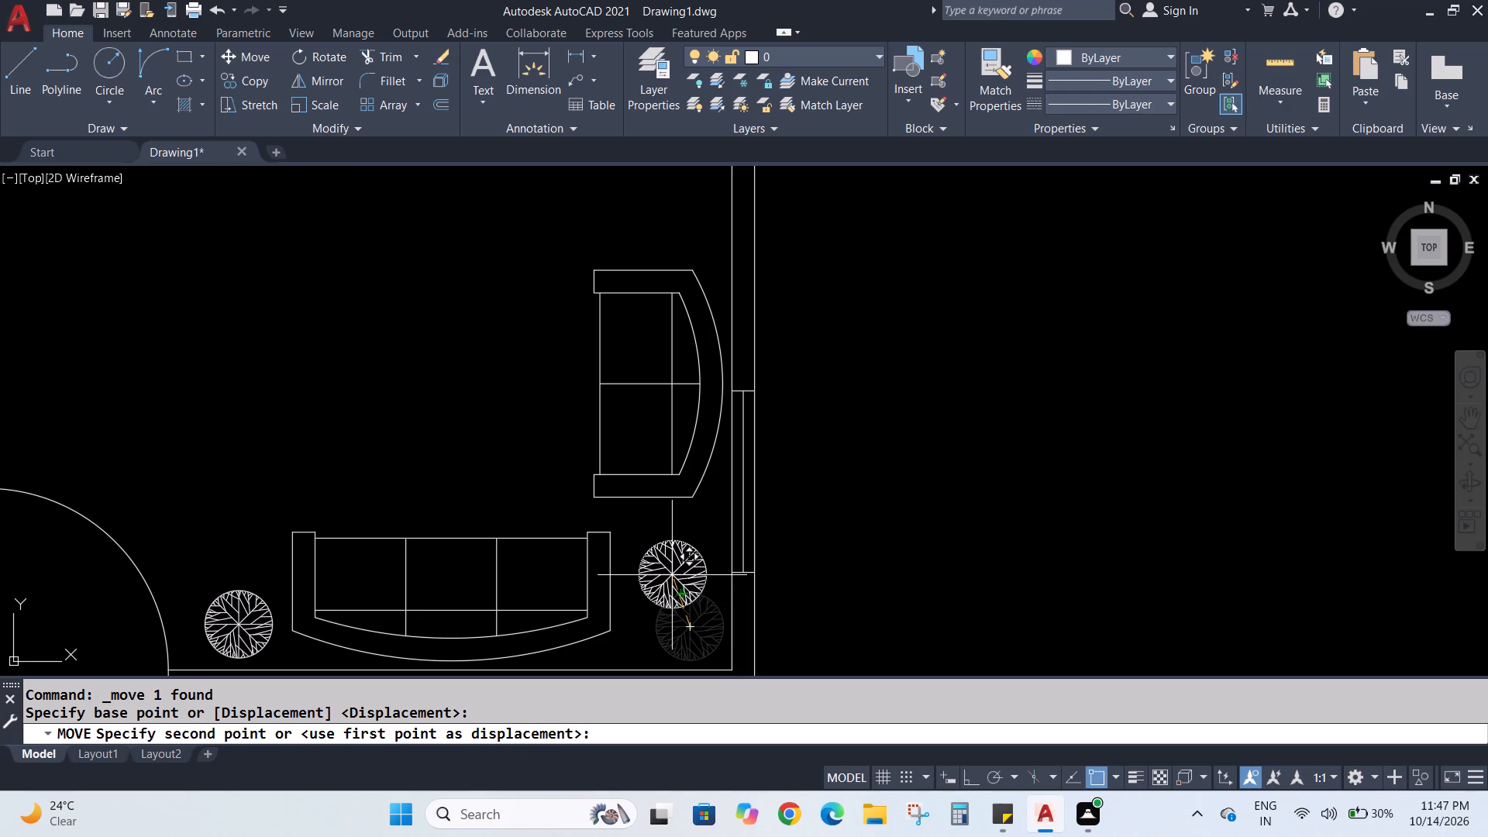
left_click(672, 575)
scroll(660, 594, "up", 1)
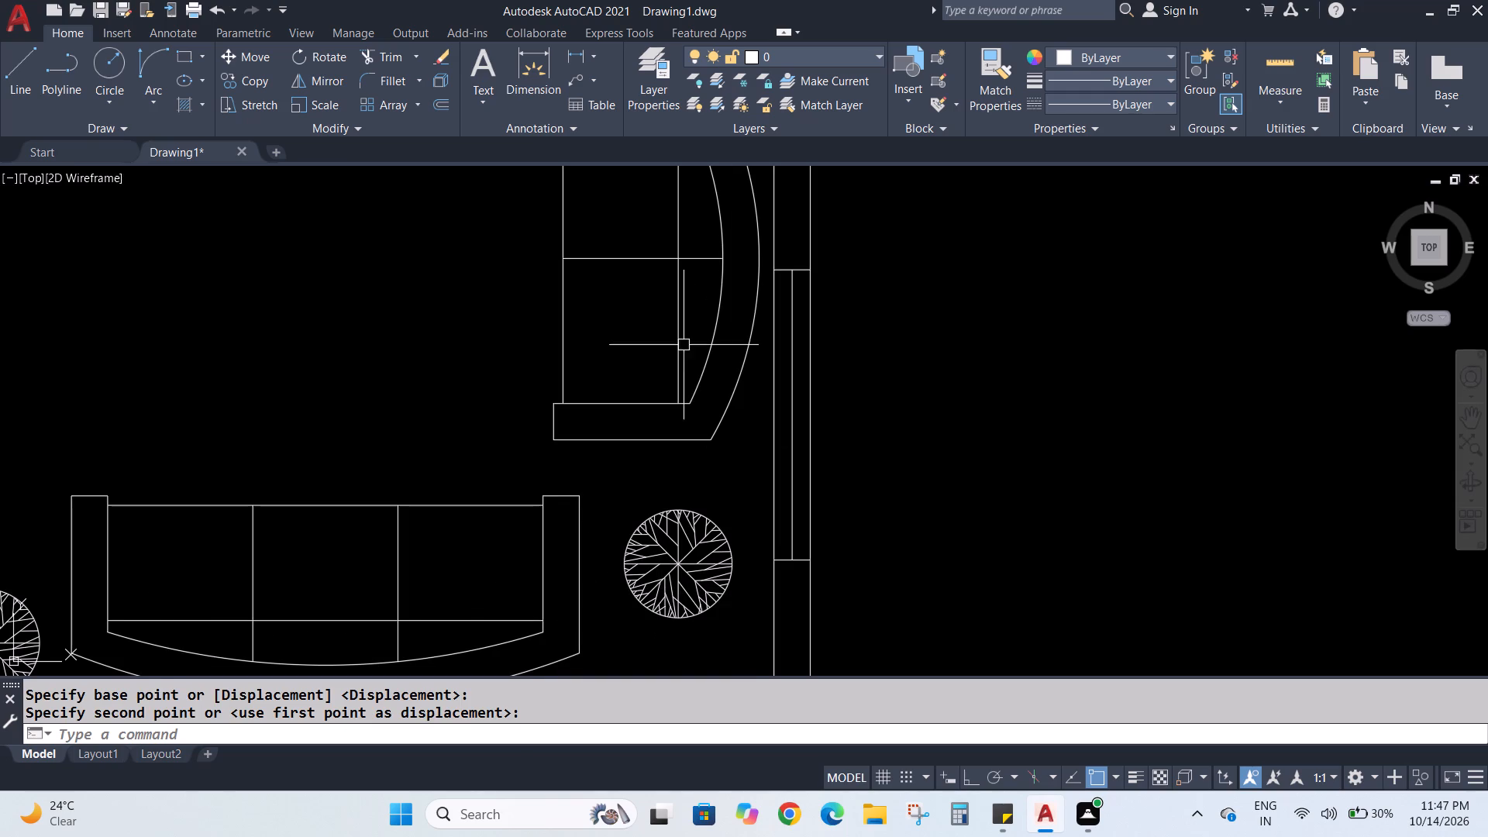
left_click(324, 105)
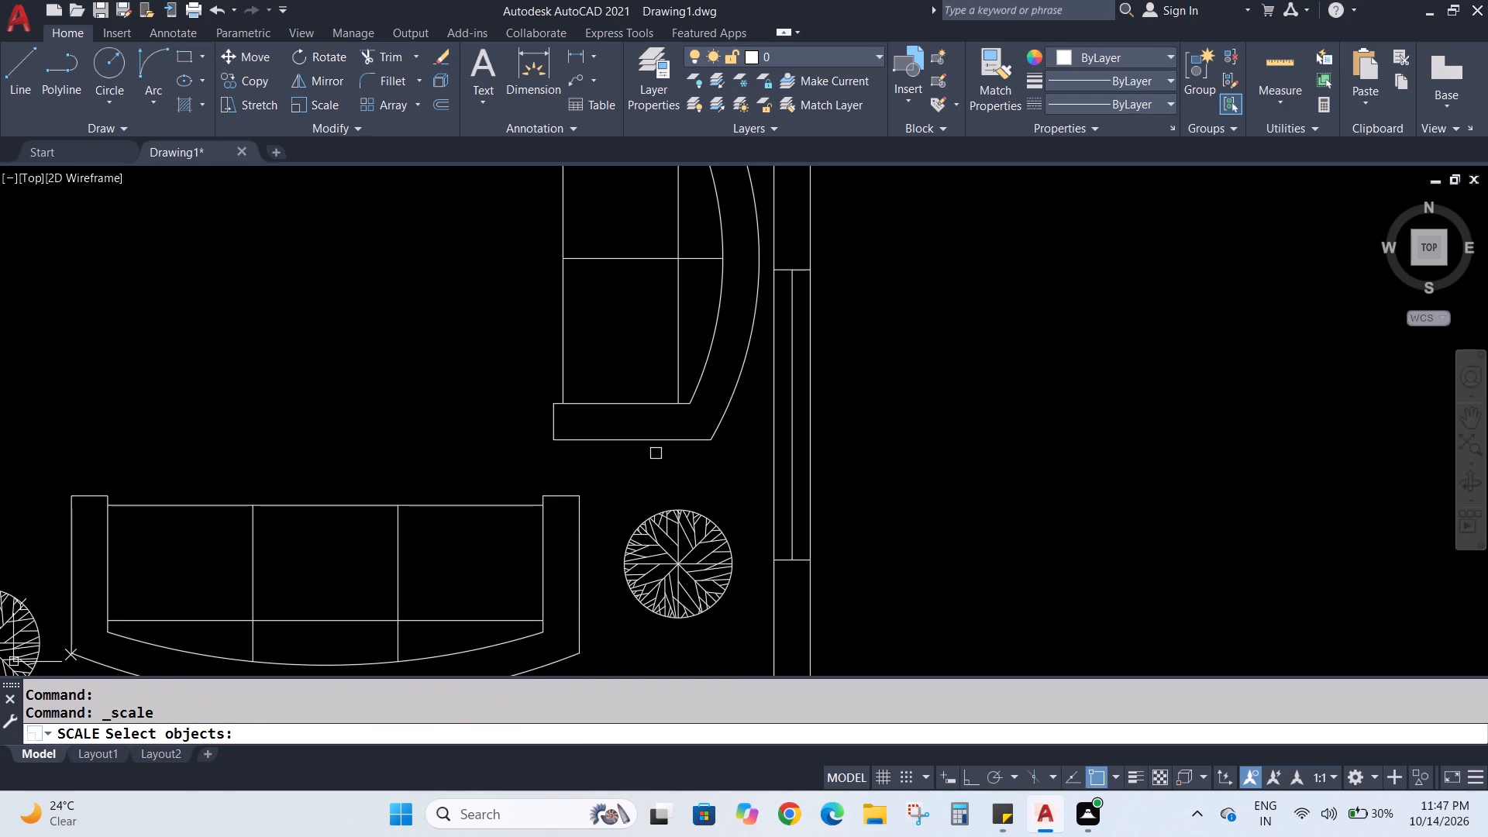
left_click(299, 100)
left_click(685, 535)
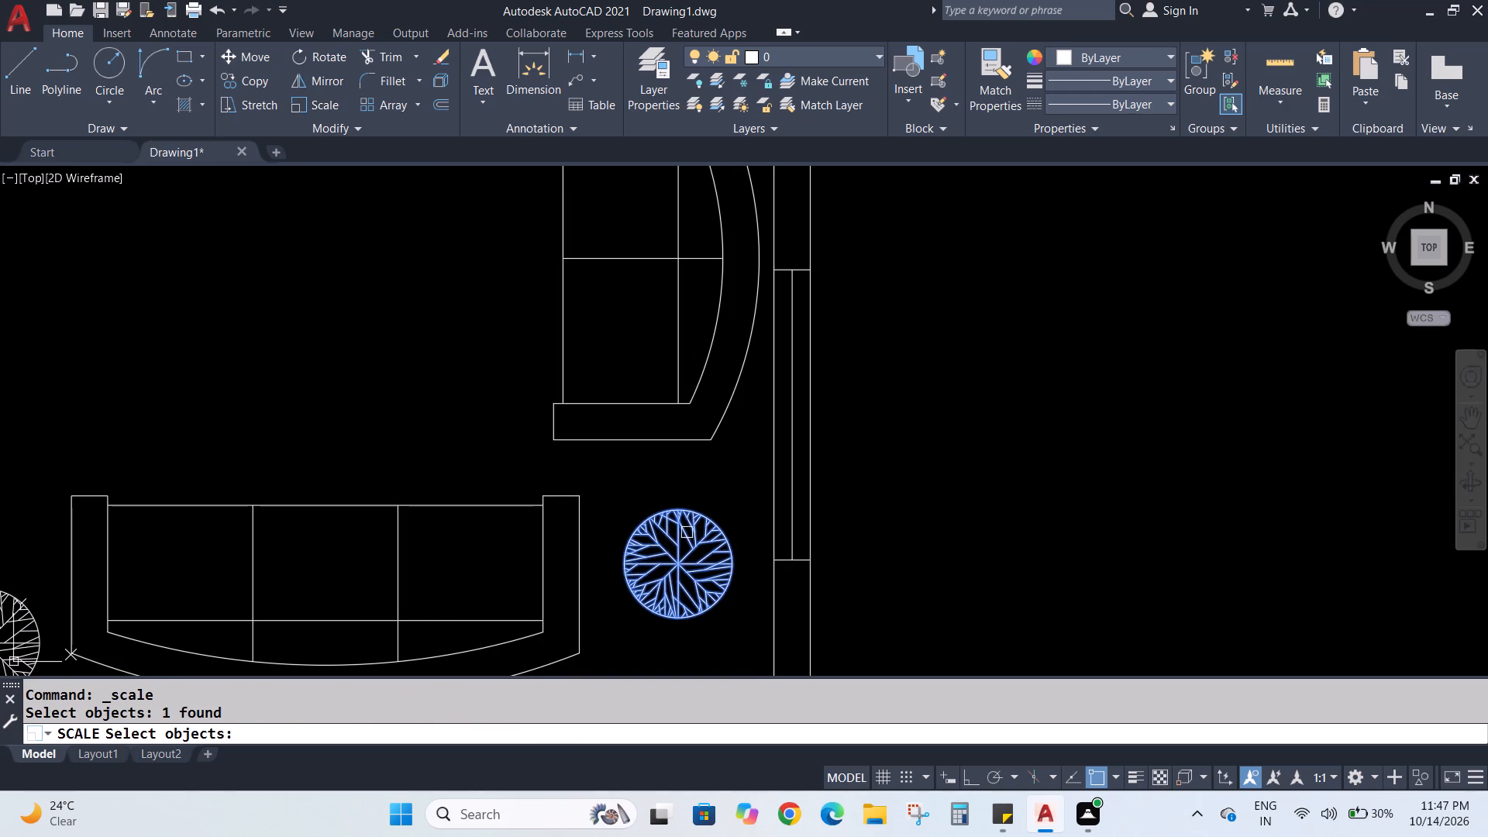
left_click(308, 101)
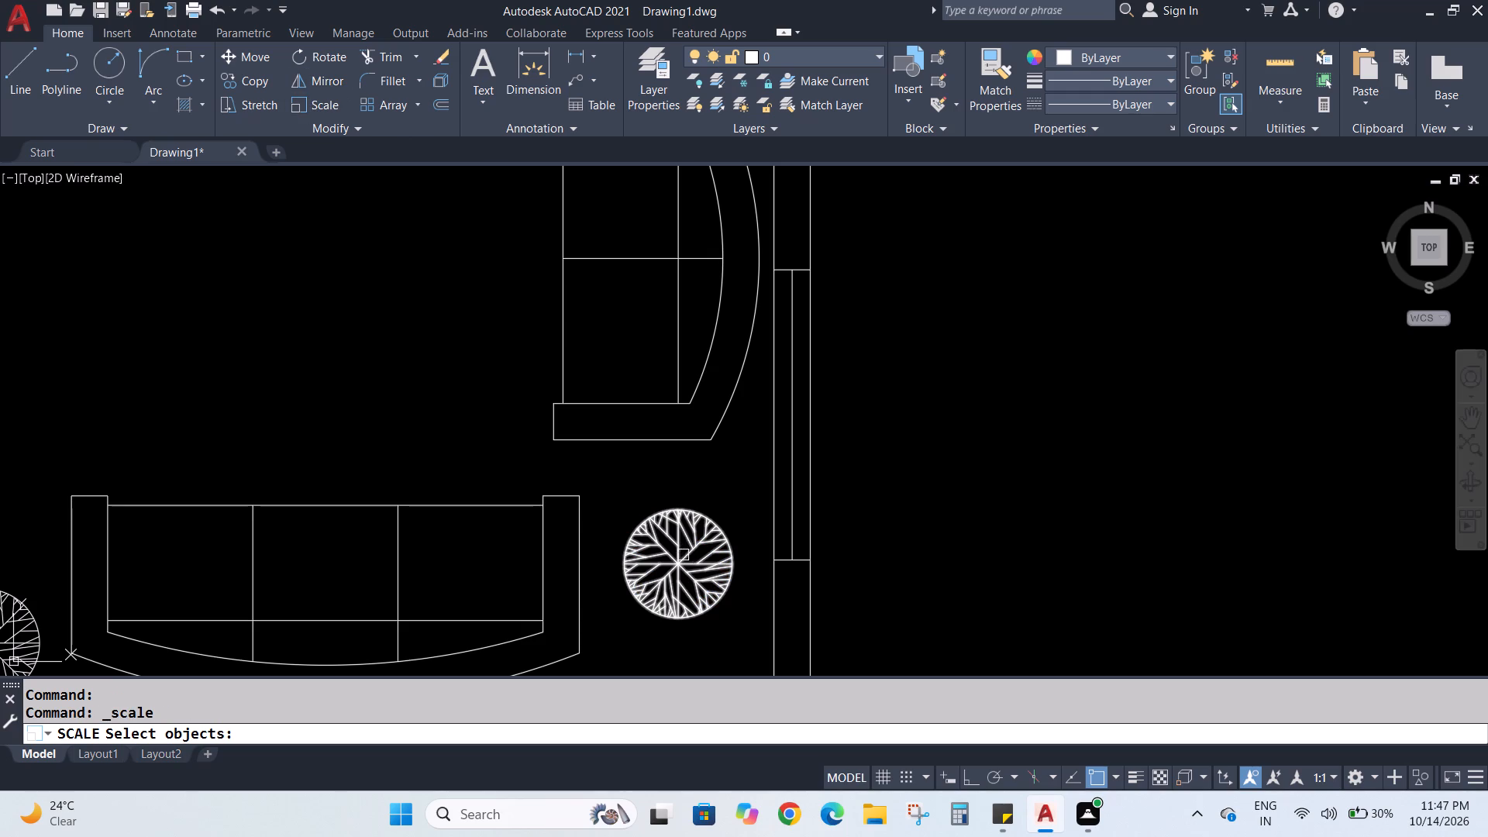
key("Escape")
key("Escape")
Scale the southeast corner plant freehand about its centre to about 1.5 times its size.
left_click(678, 568)
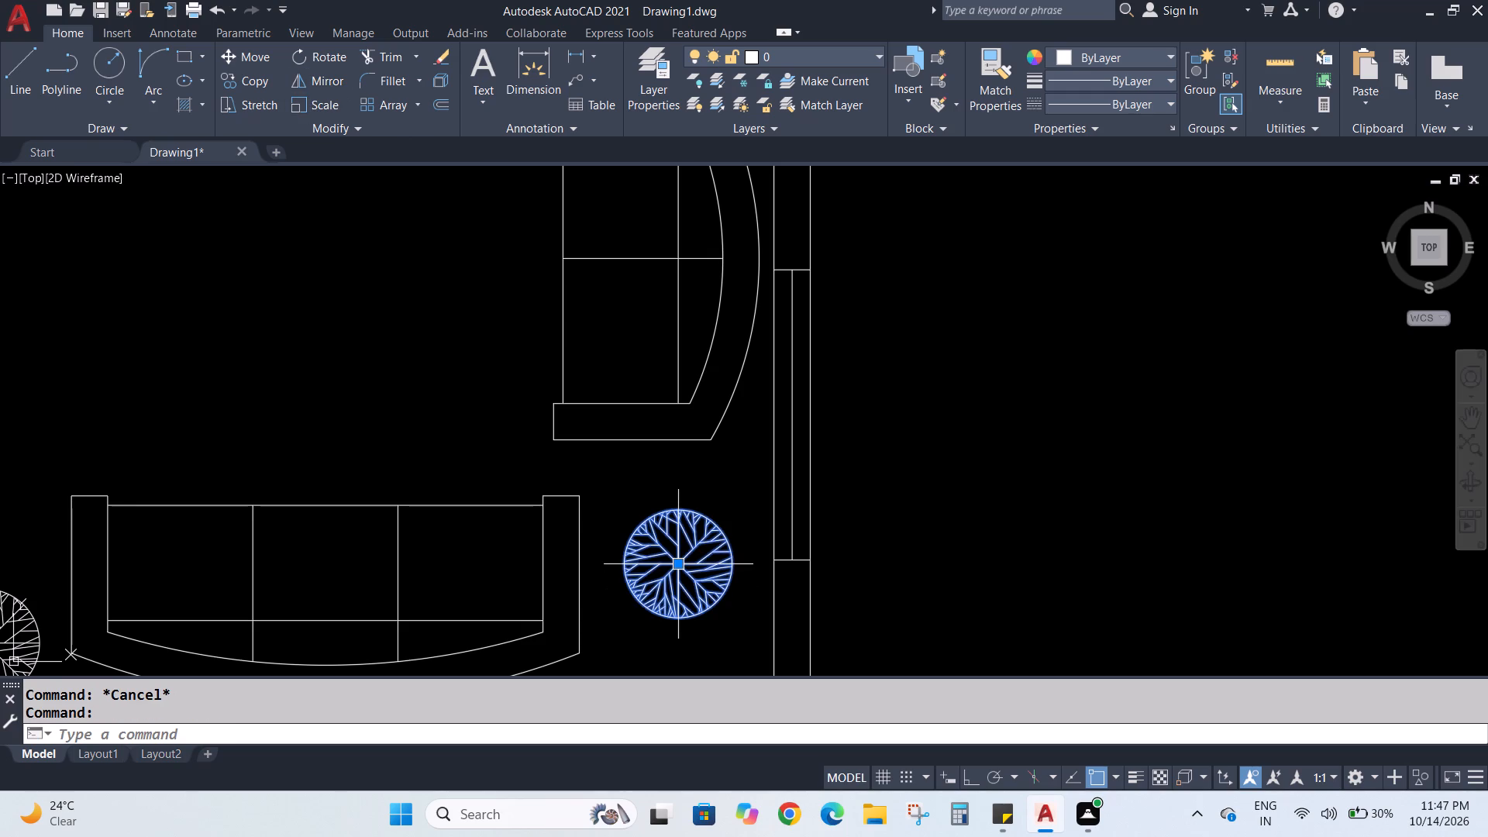
left_click(308, 100)
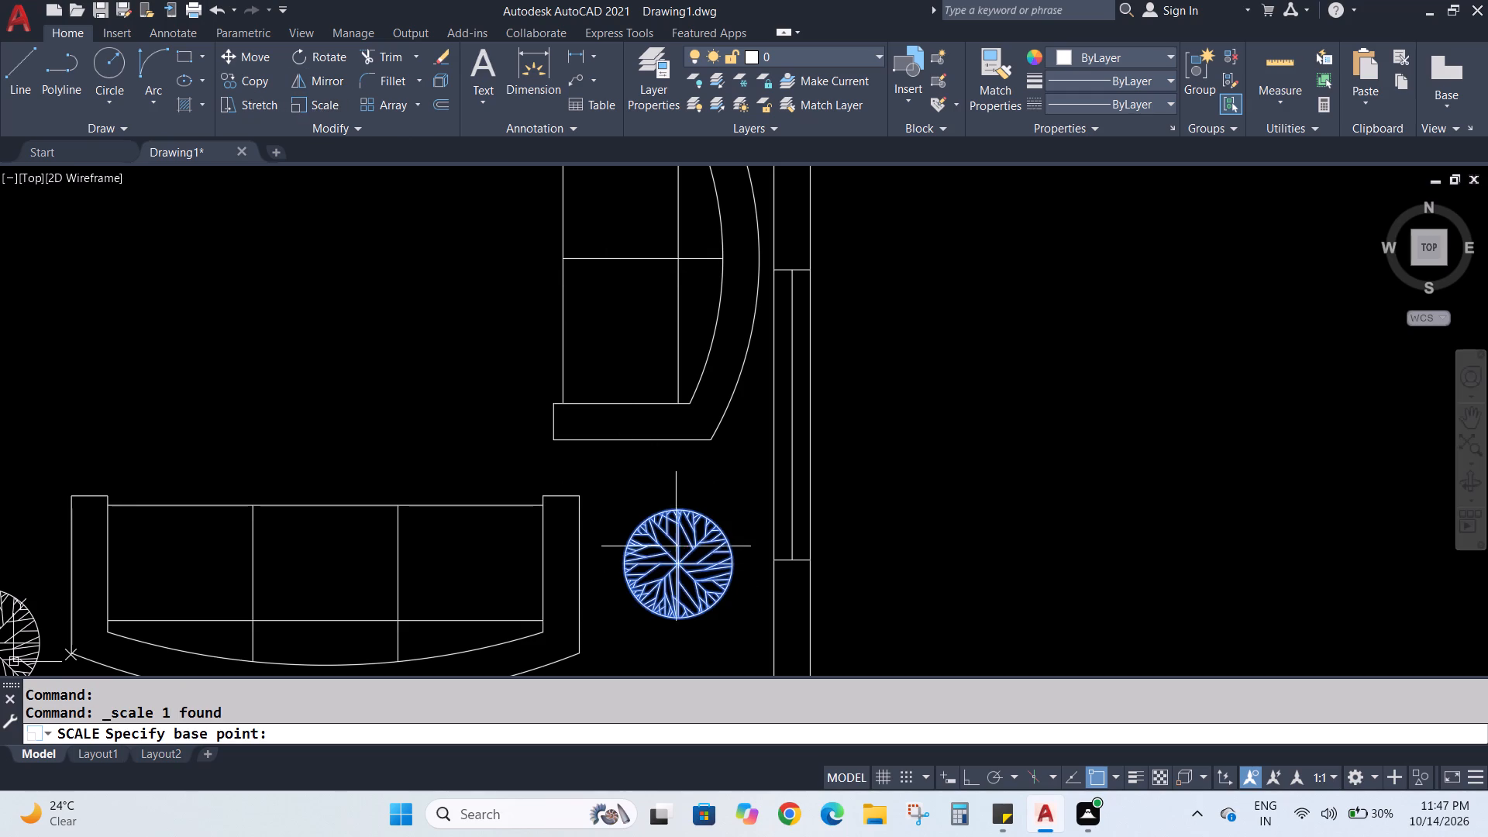
left_click(676, 564)
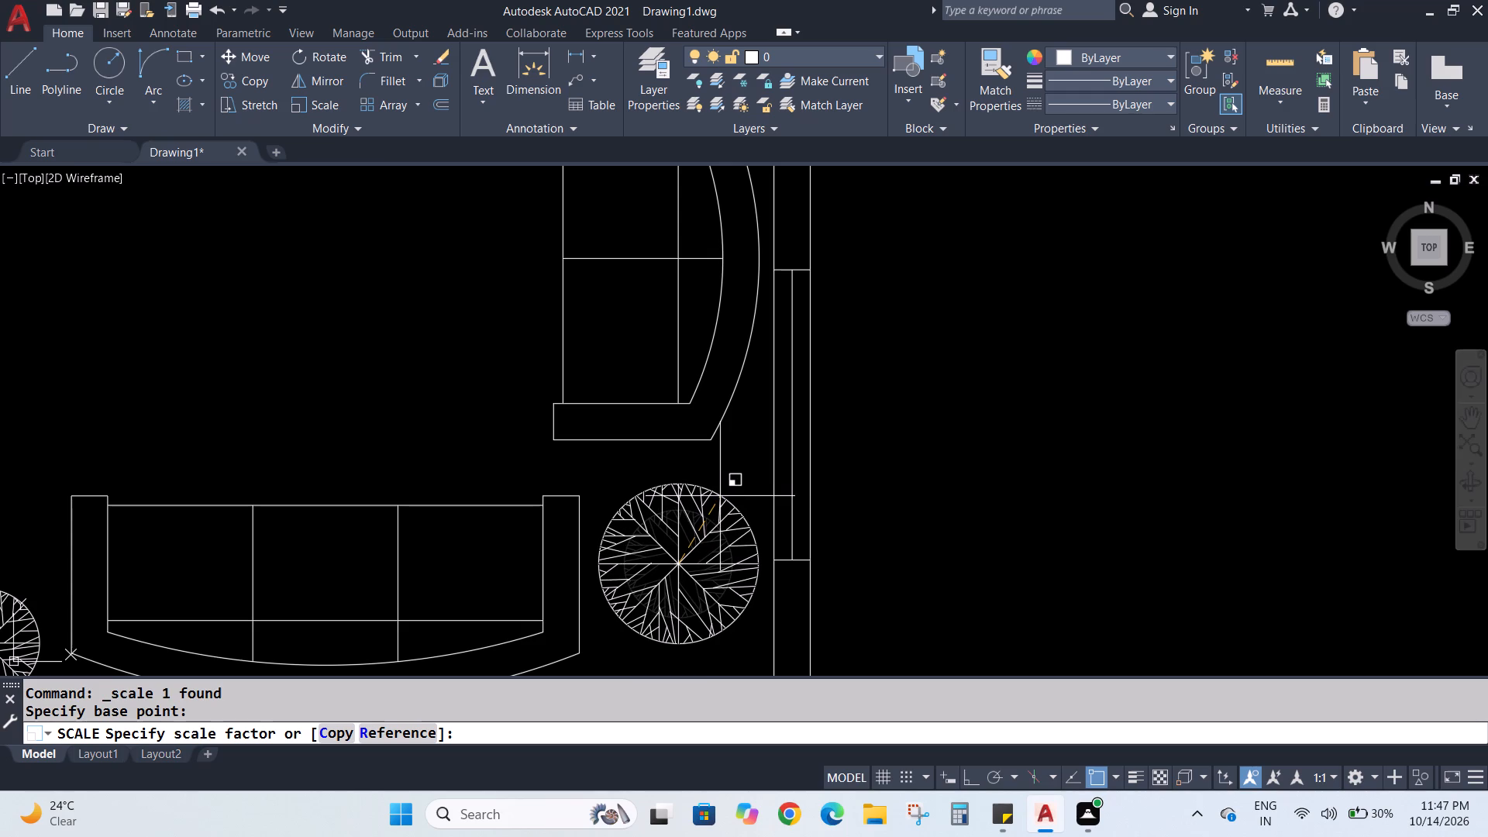
left_click(720, 496)
Move the wood-grain table from the furniture blocks outside the plan into the hall, north of the three-seat sofa and west of the two-seat sofa.
scroll(952, 514, "down", 3)
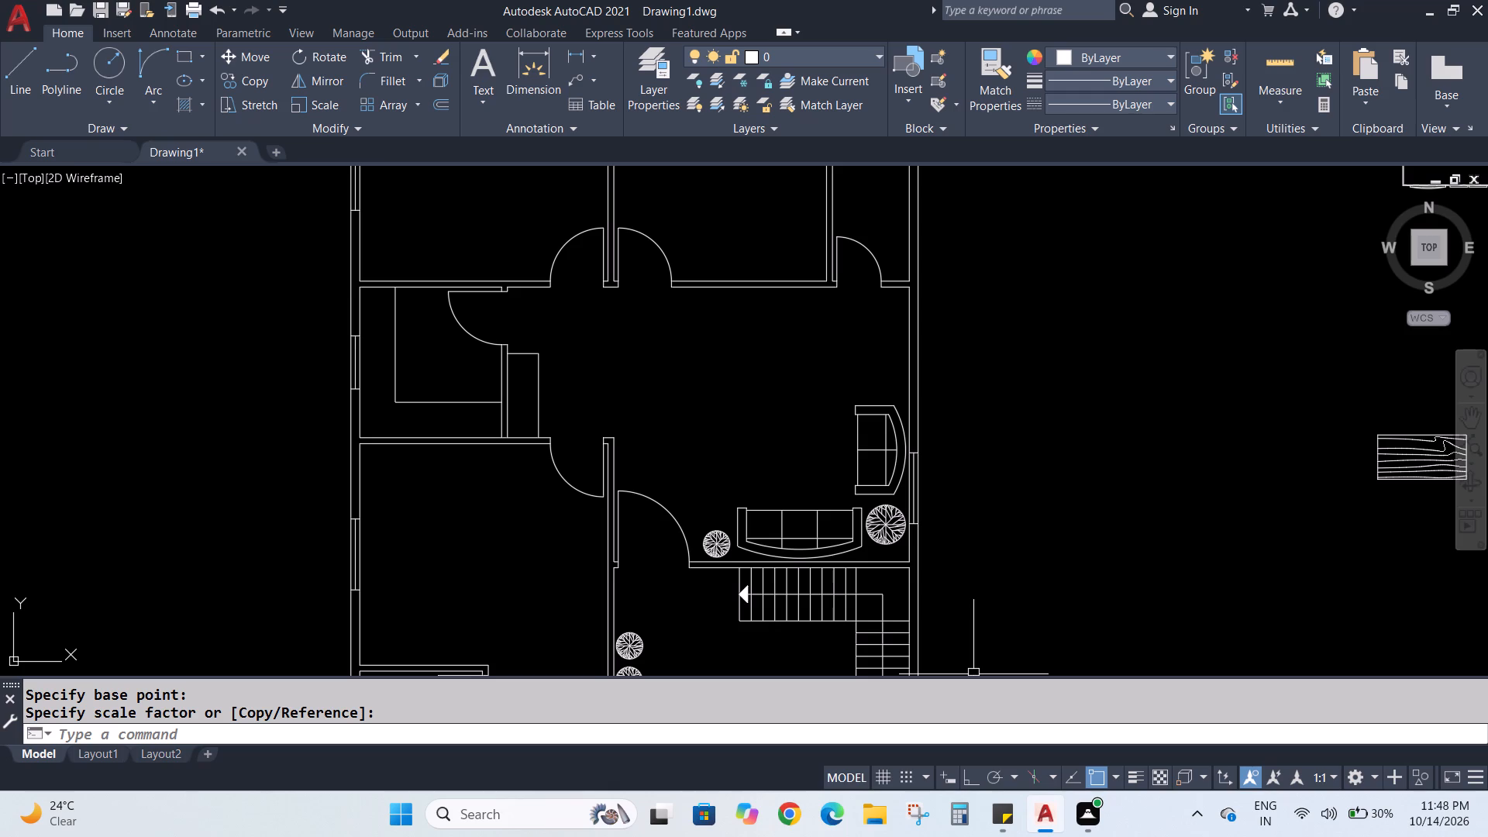
scroll(753, 513, "down", 1)
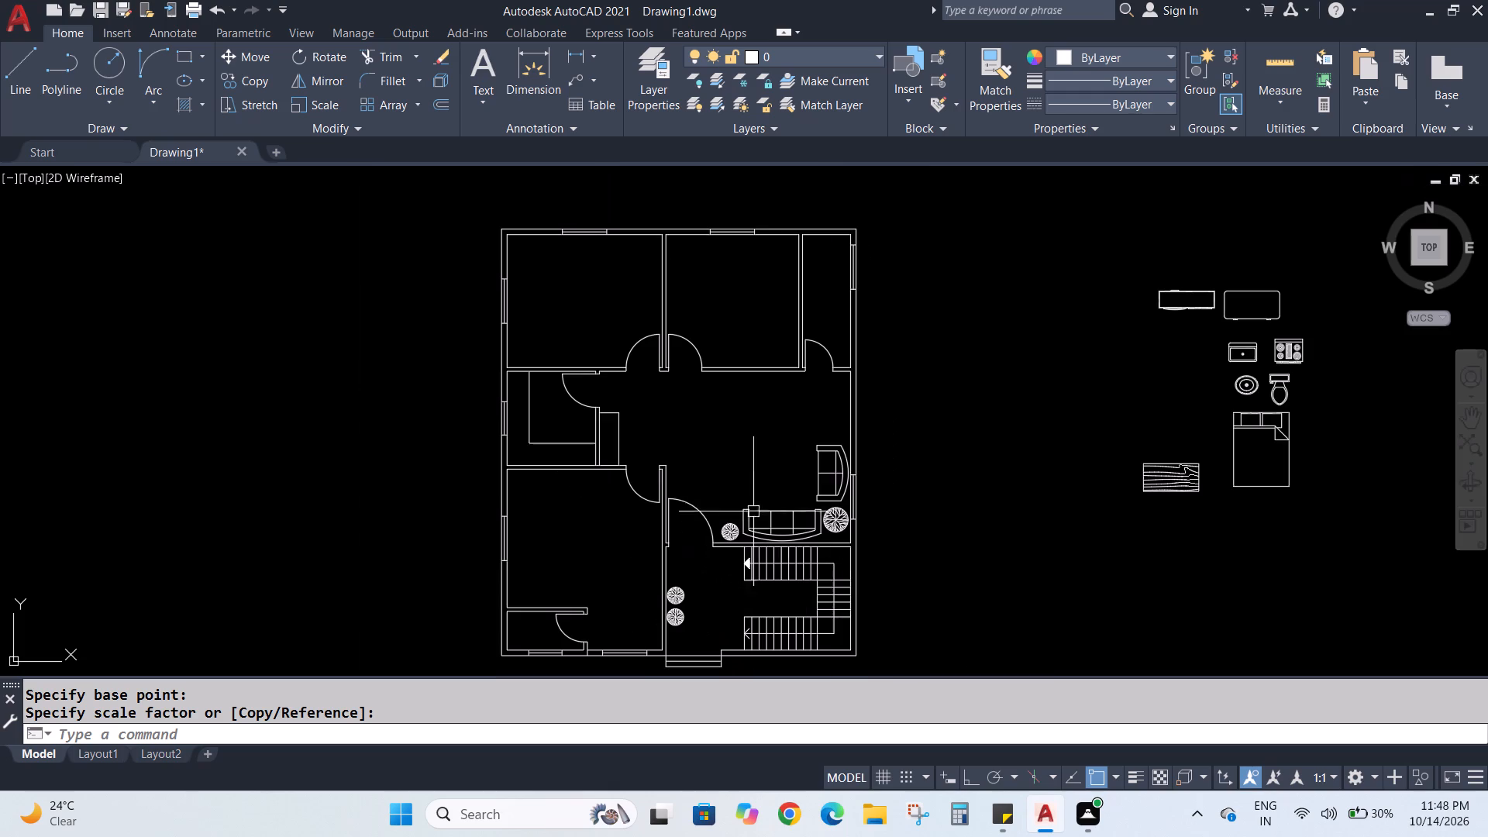
scroll(852, 429, "up", 1)
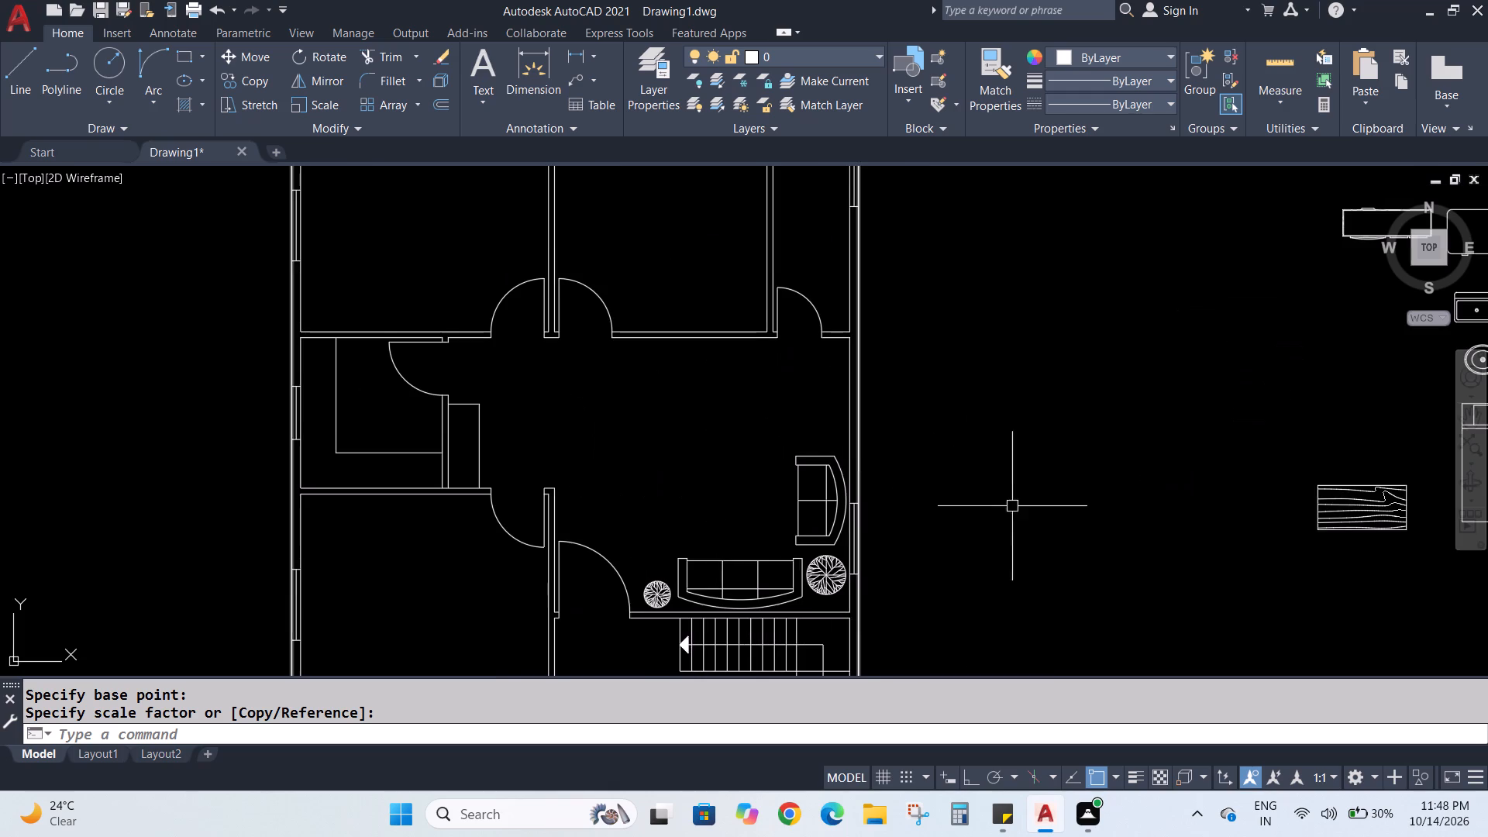
middle_click_drag(1013, 507, 961, 462)
left_click(1342, 443)
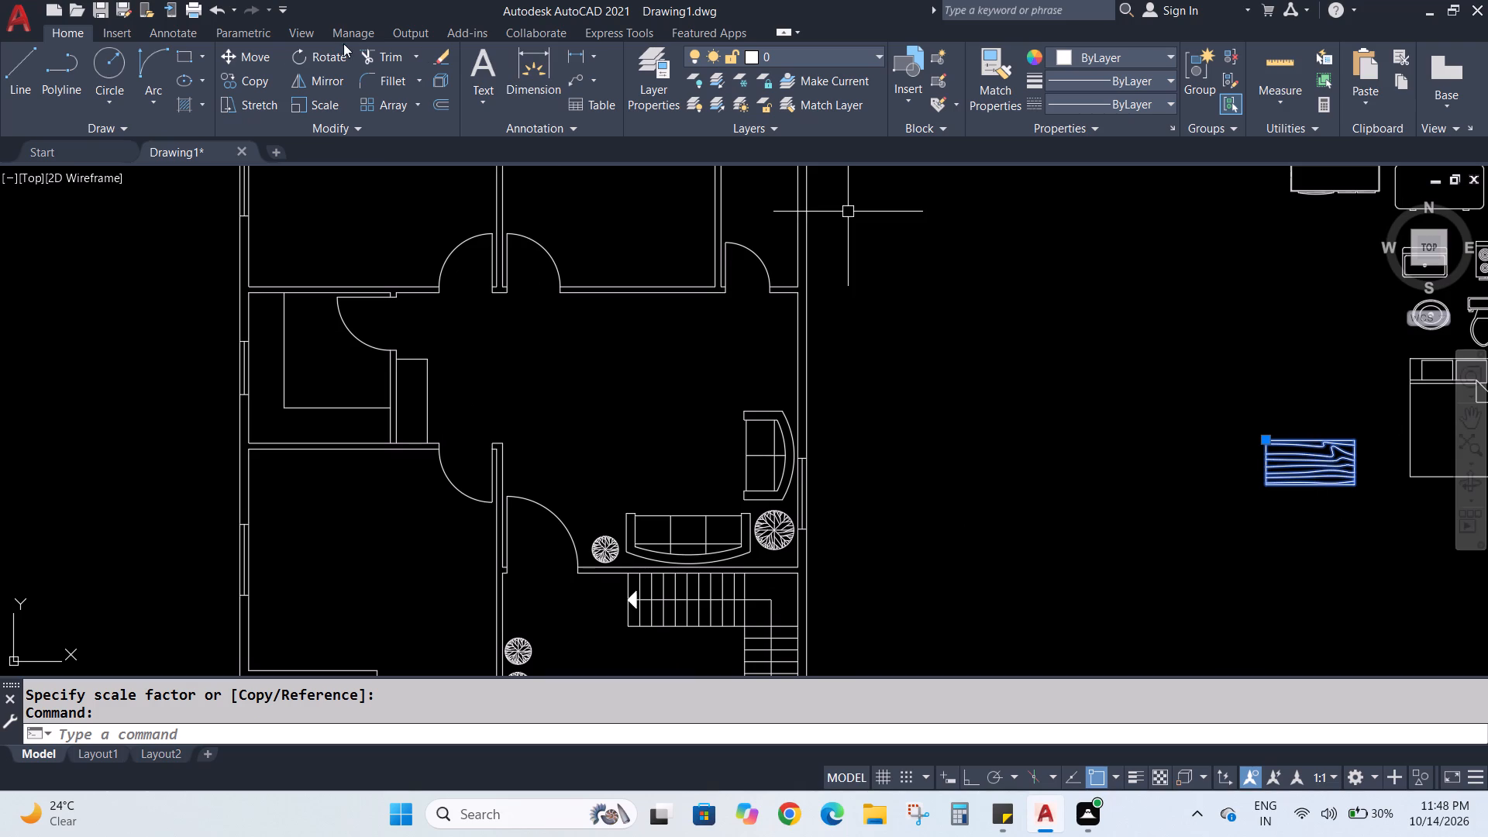
left_click(241, 53)
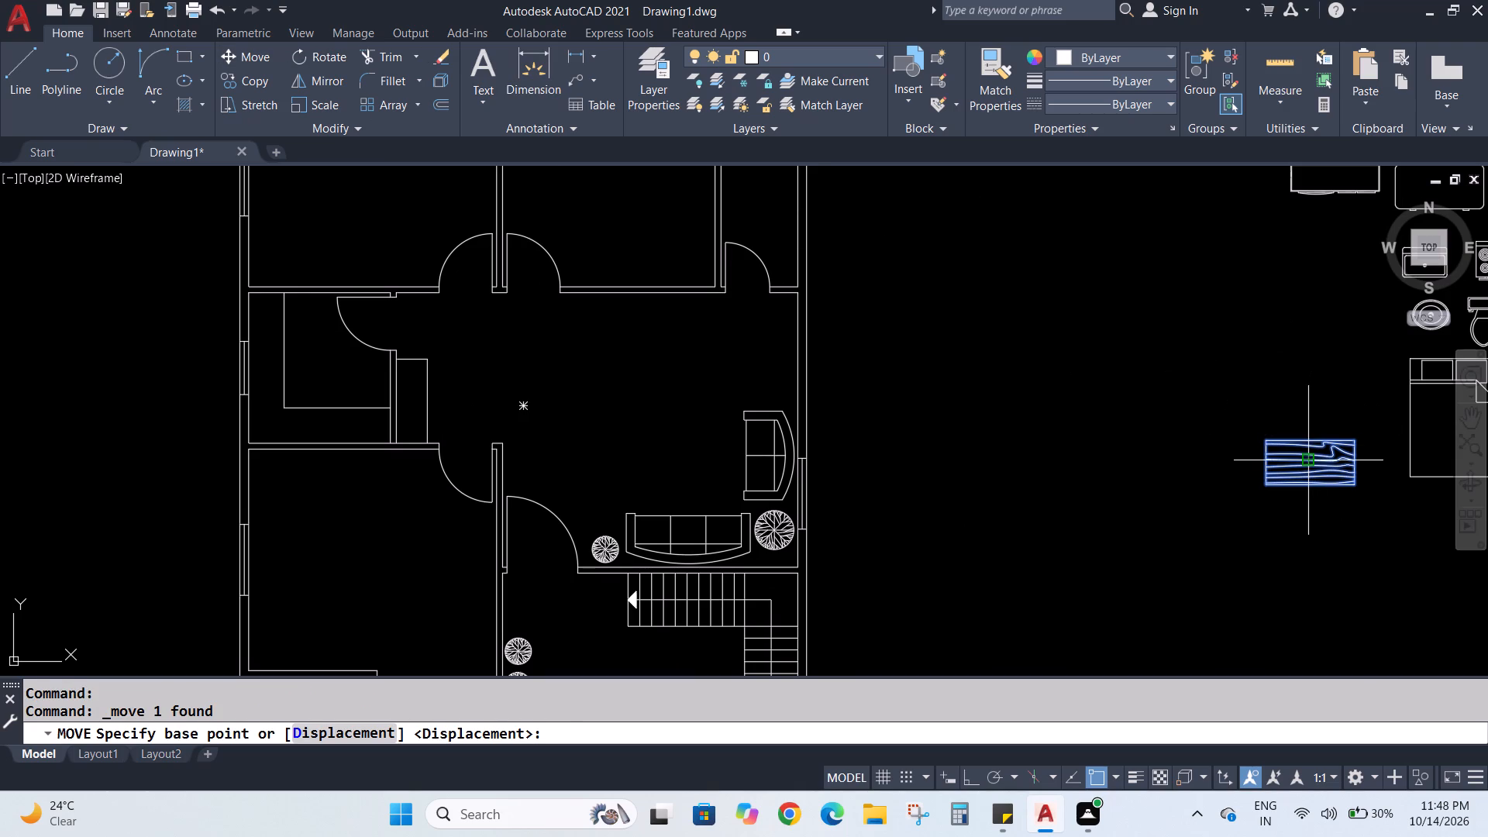
left_click(1306, 465)
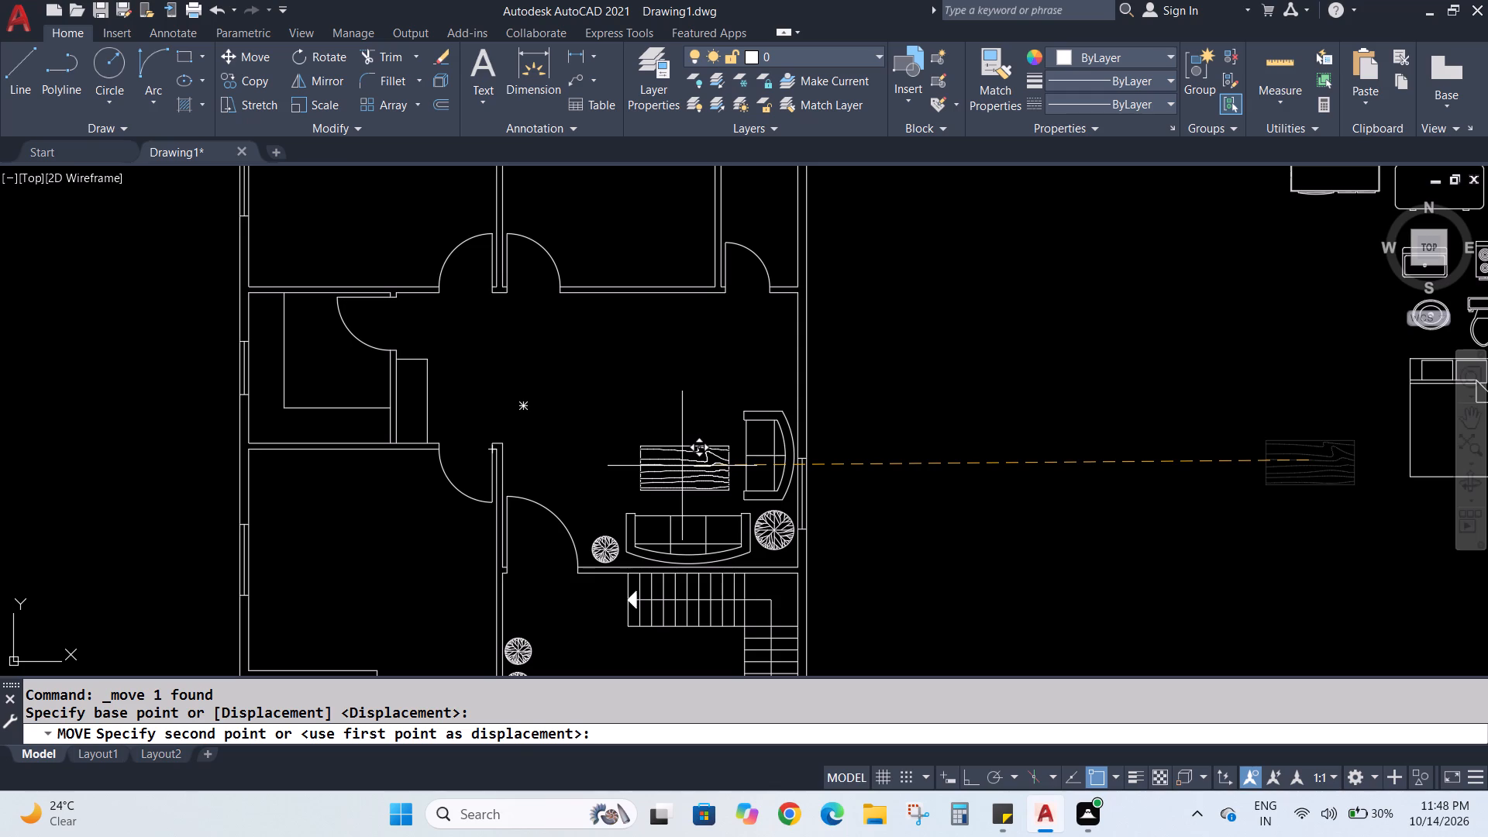
left_click(682, 466)
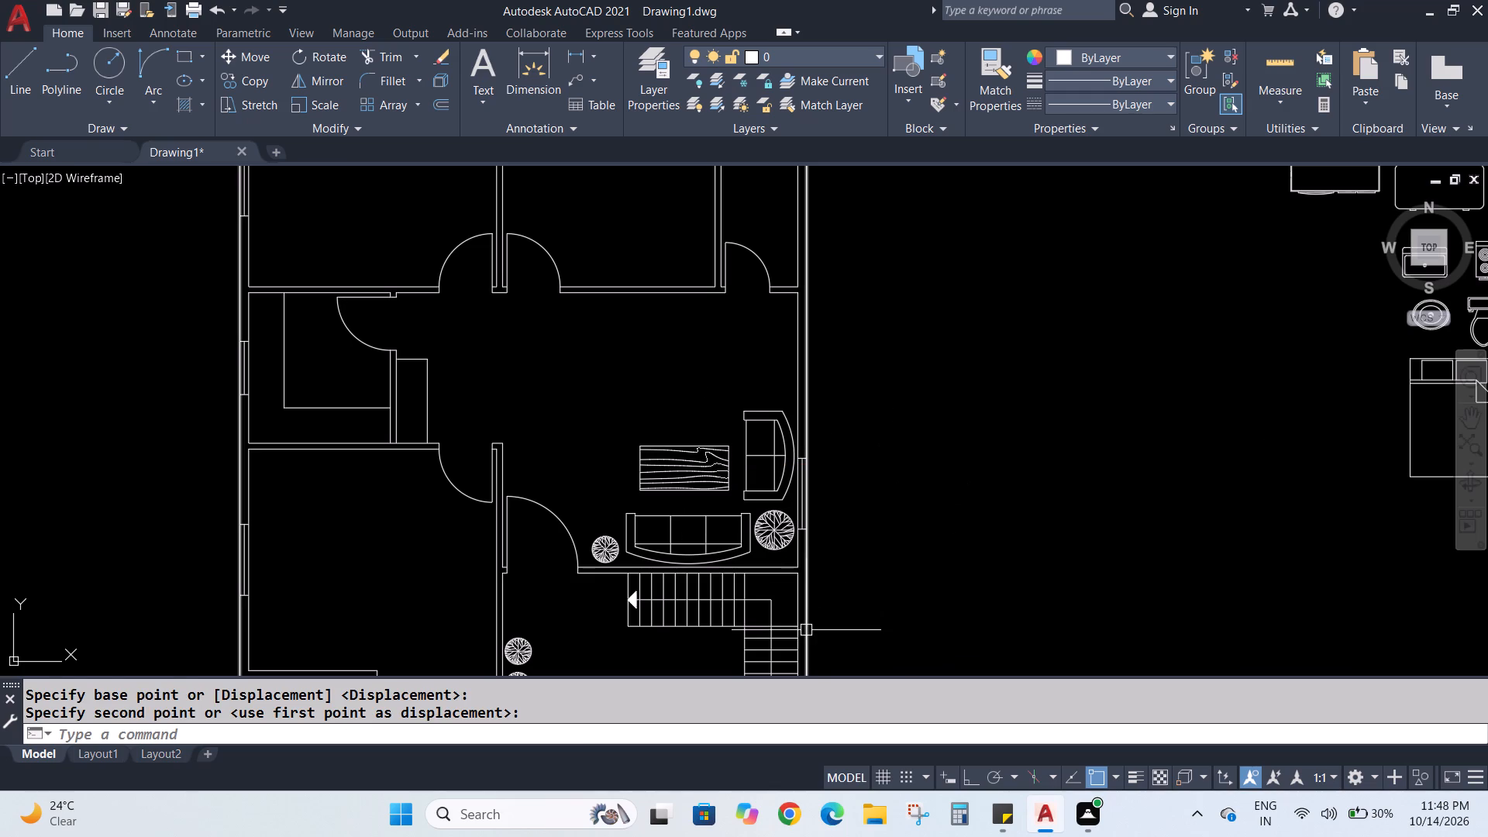
Move the wood-grain table slightly north, widening its gap to the three-seat sofa and aligning it with the two-seat sofa.
left_click(686, 477)
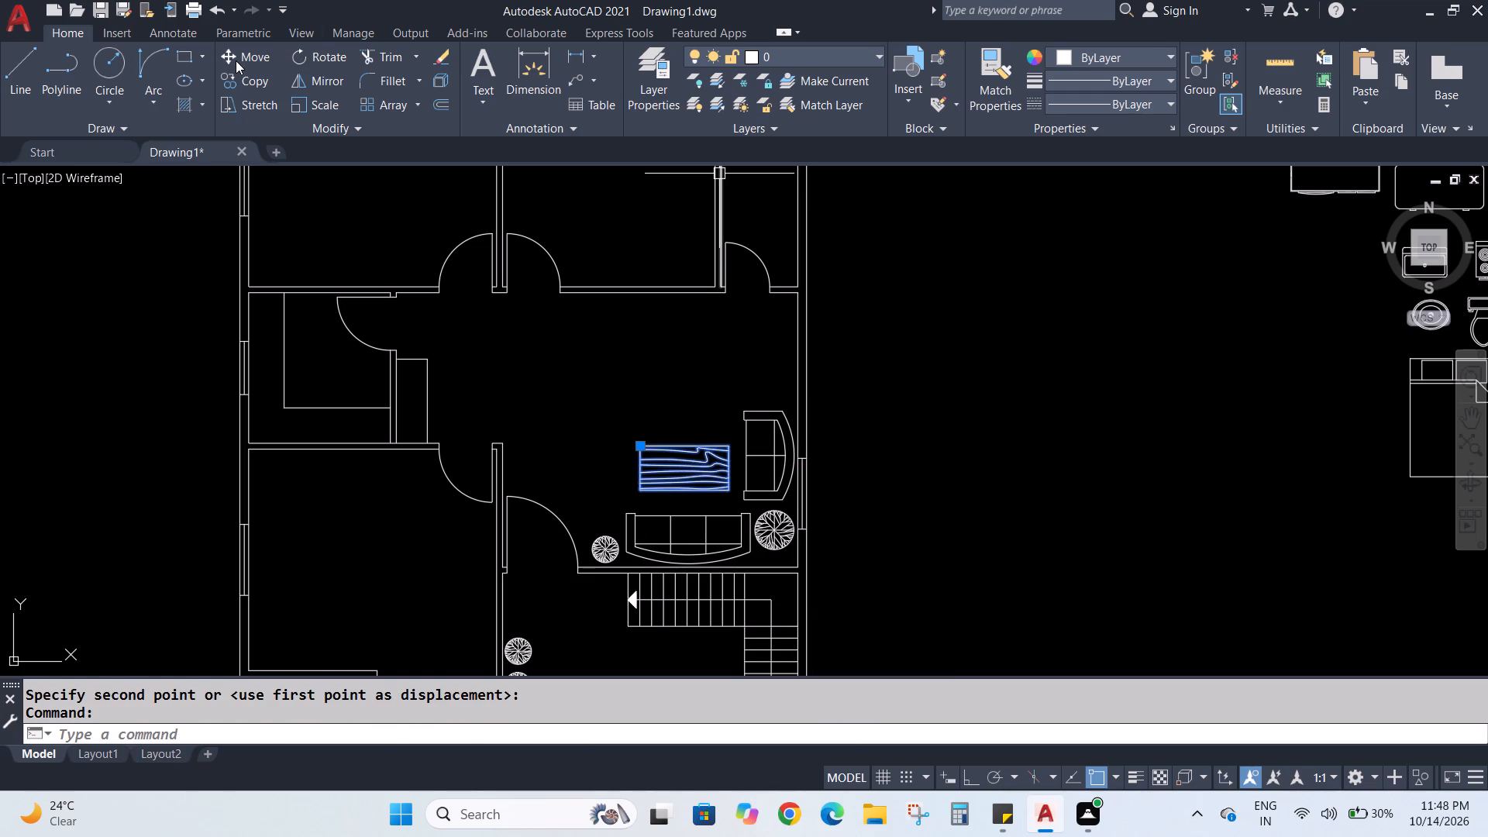
left_click(236, 60)
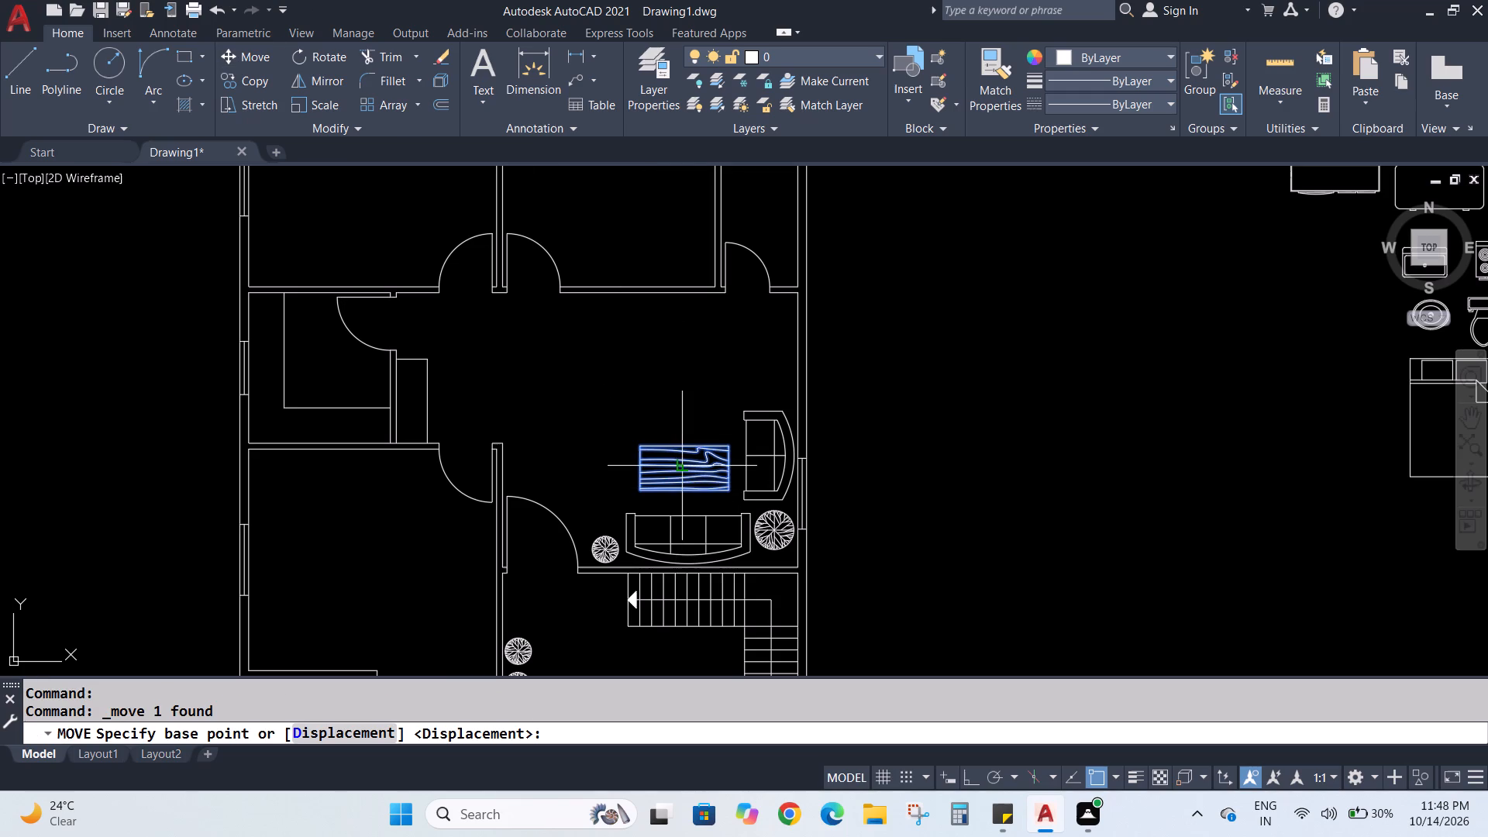
left_click(685, 464)
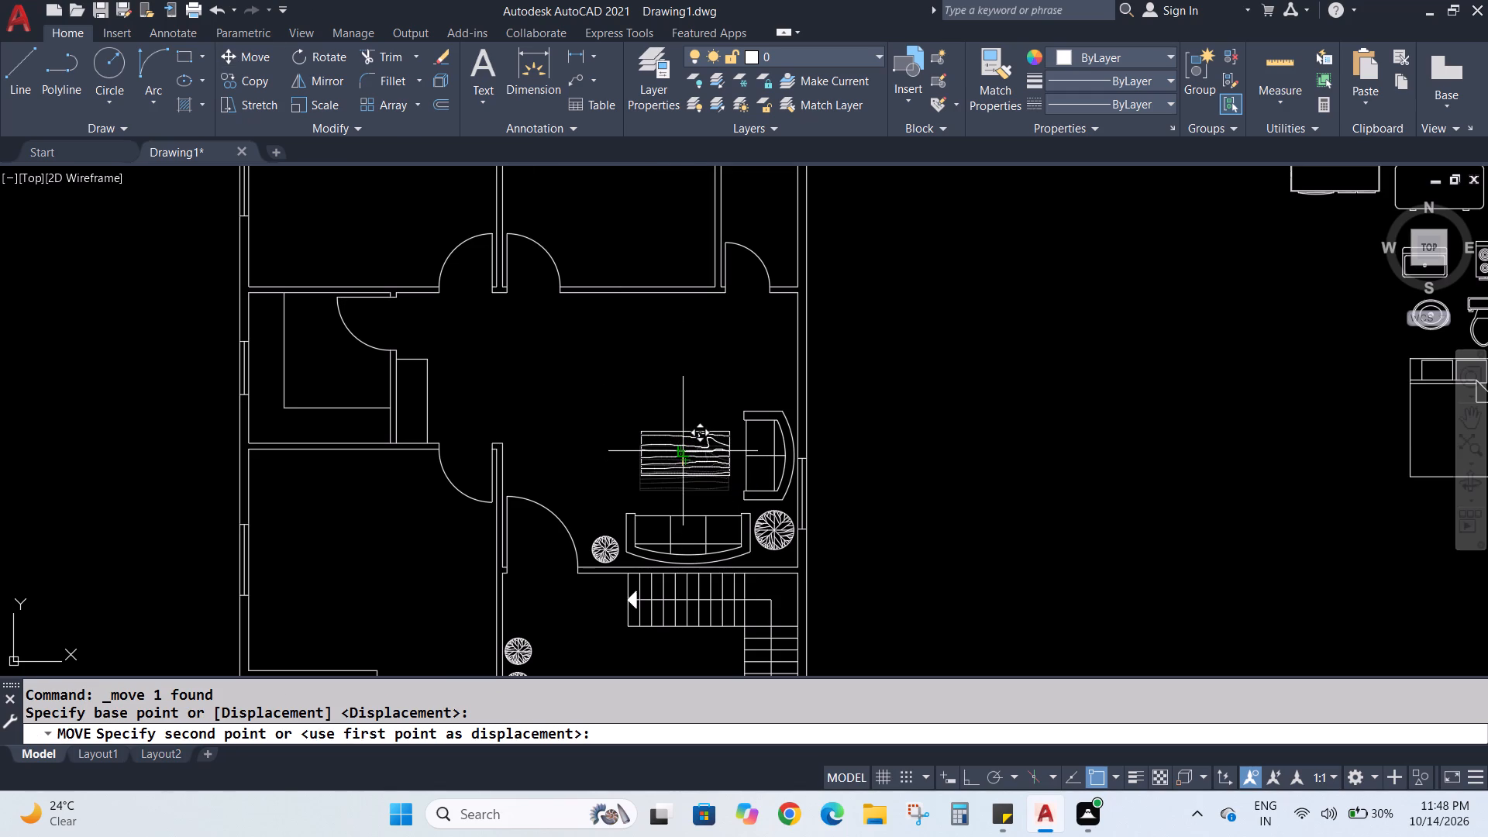
left_click(677, 452)
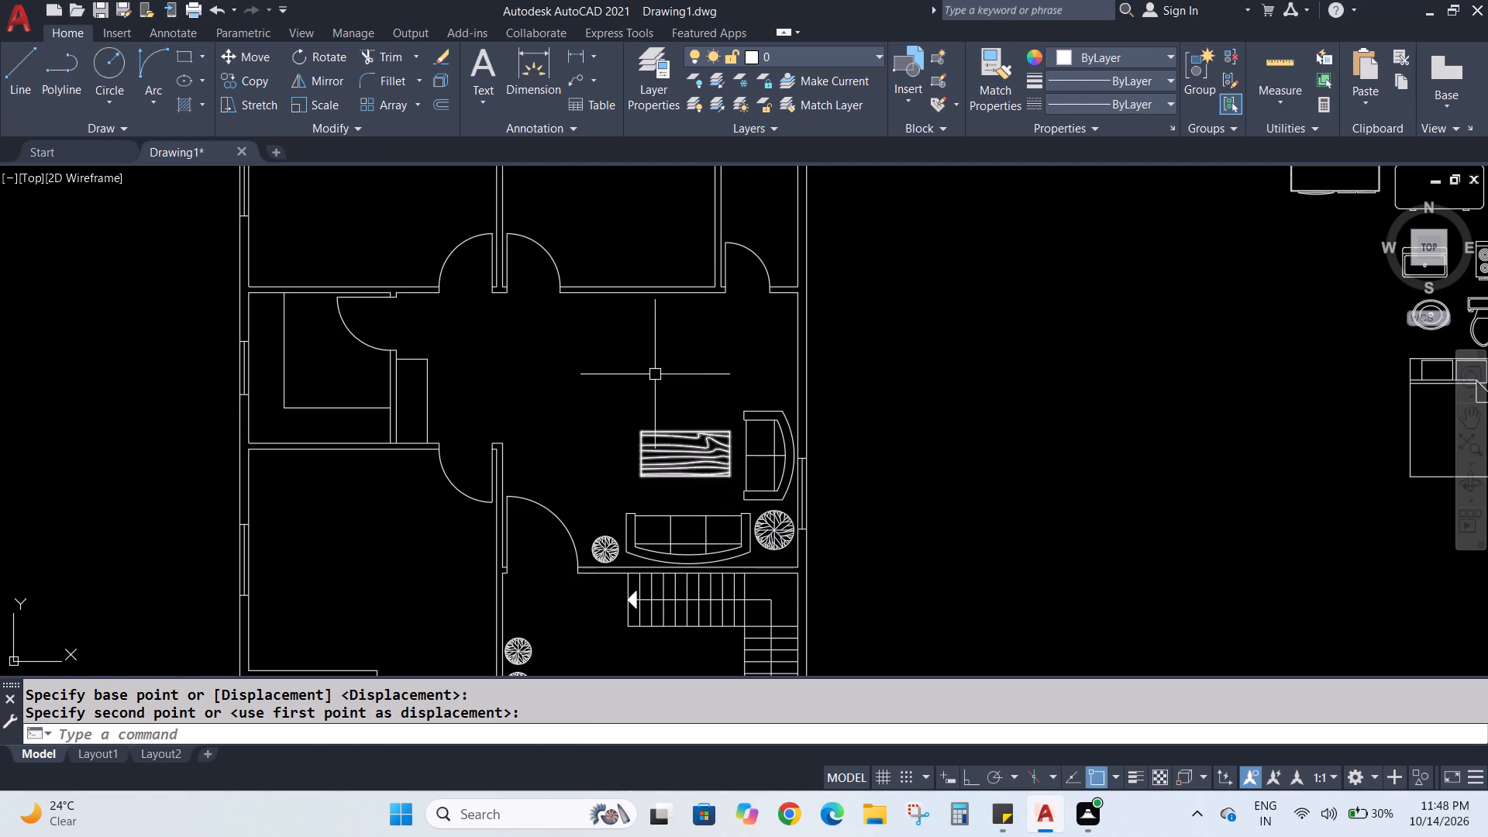
Copy the bed block from the furniture blocks outside the plan into the northeast, northwest and southwest bedrooms, one bed in each.
scroll(716, 393, "down", 2)
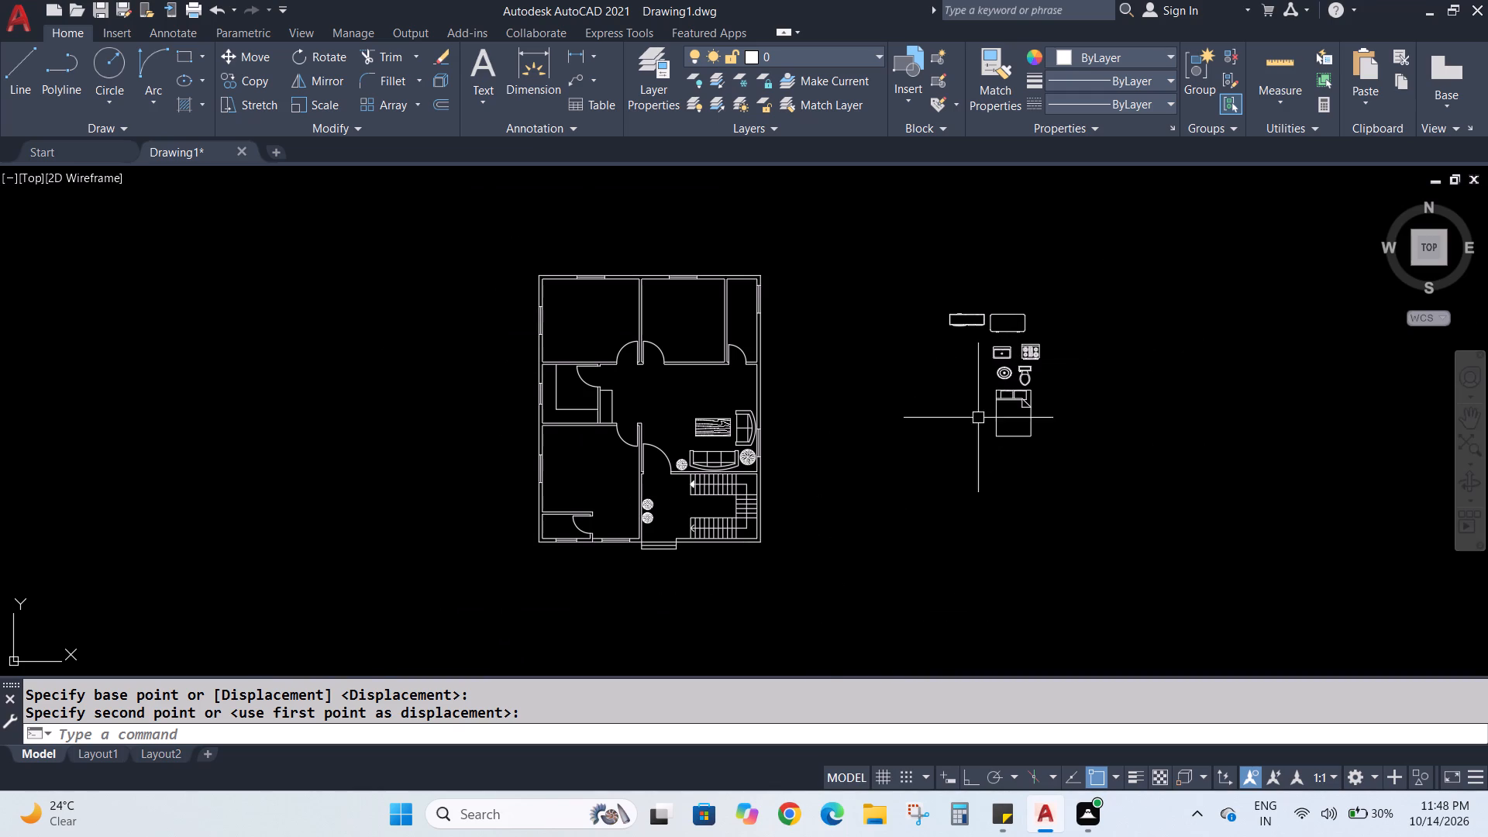
left_click(999, 396)
left_click(253, 84)
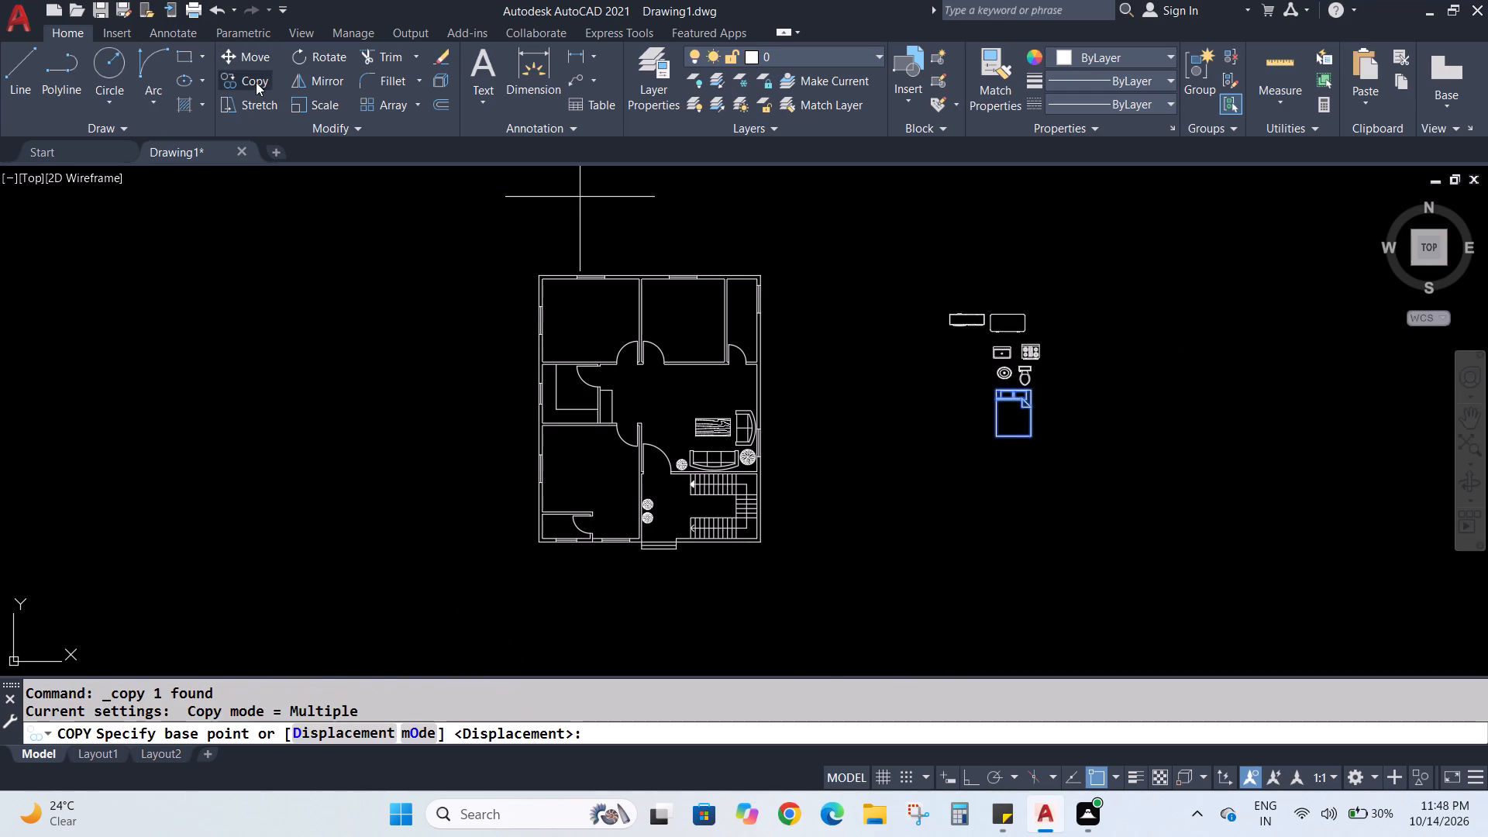
left_click(1030, 398)
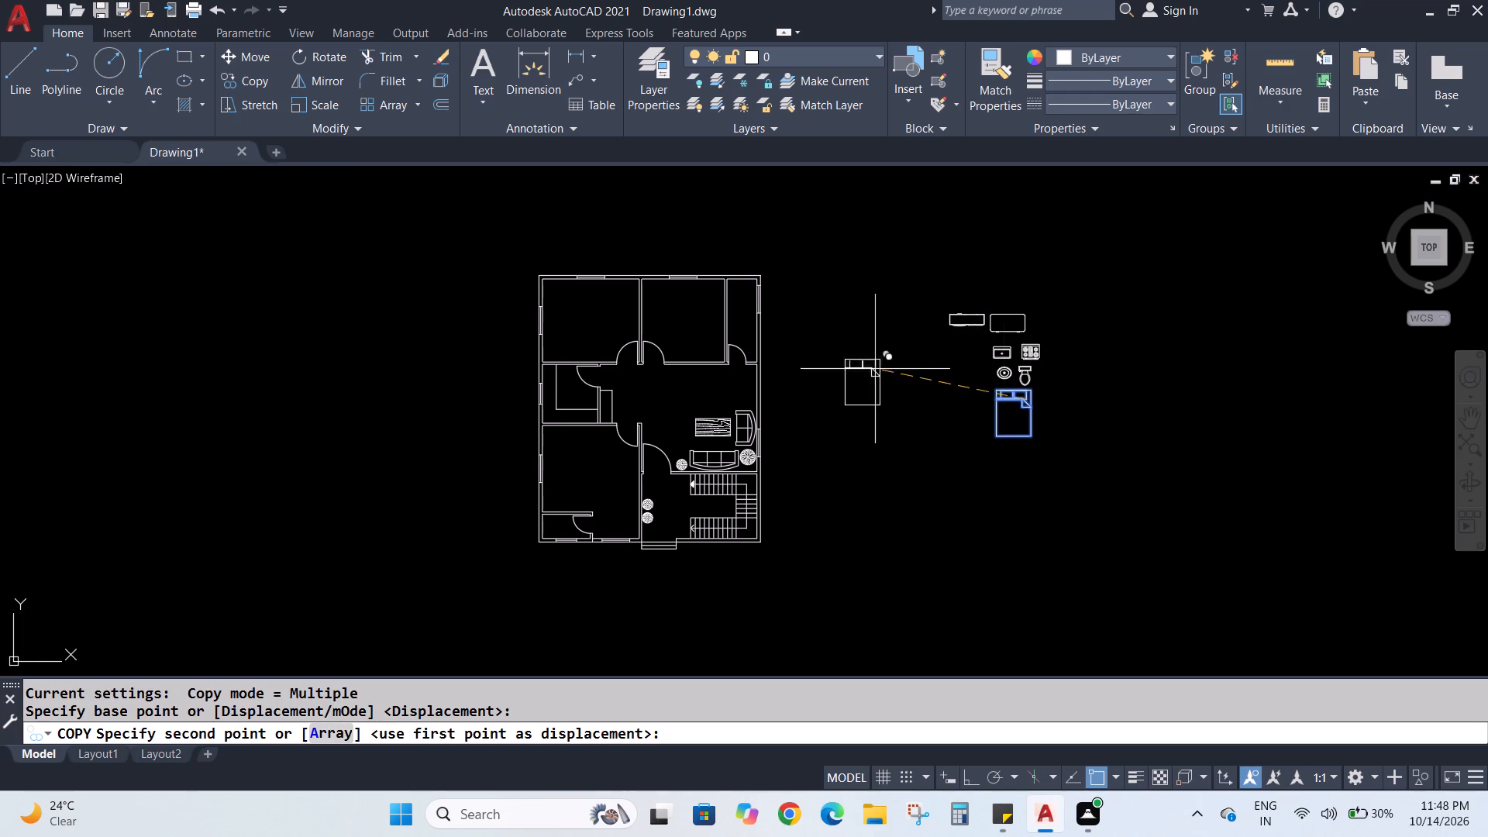
left_click(695, 305)
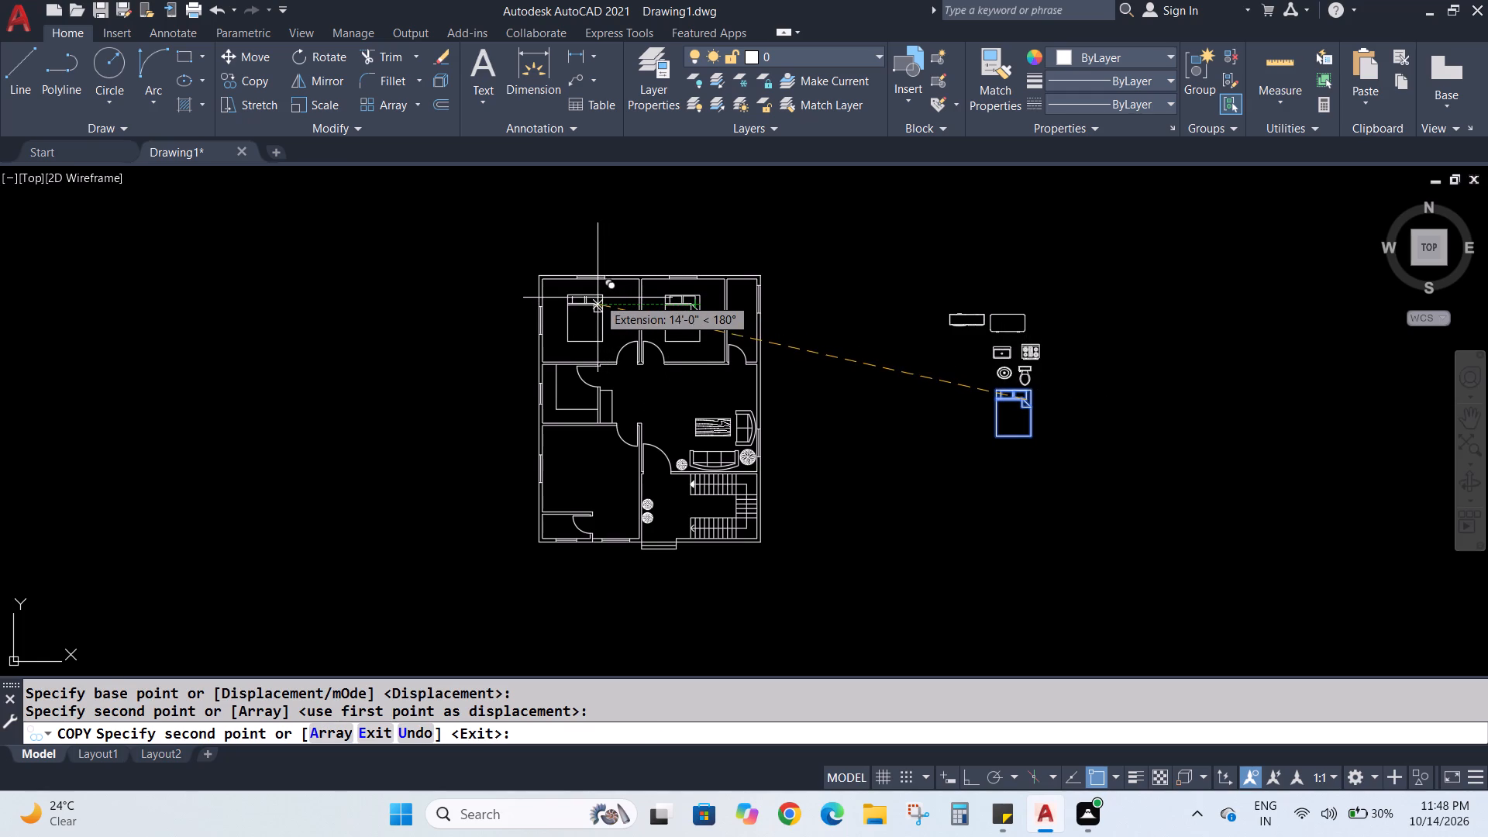
left_click(598, 298)
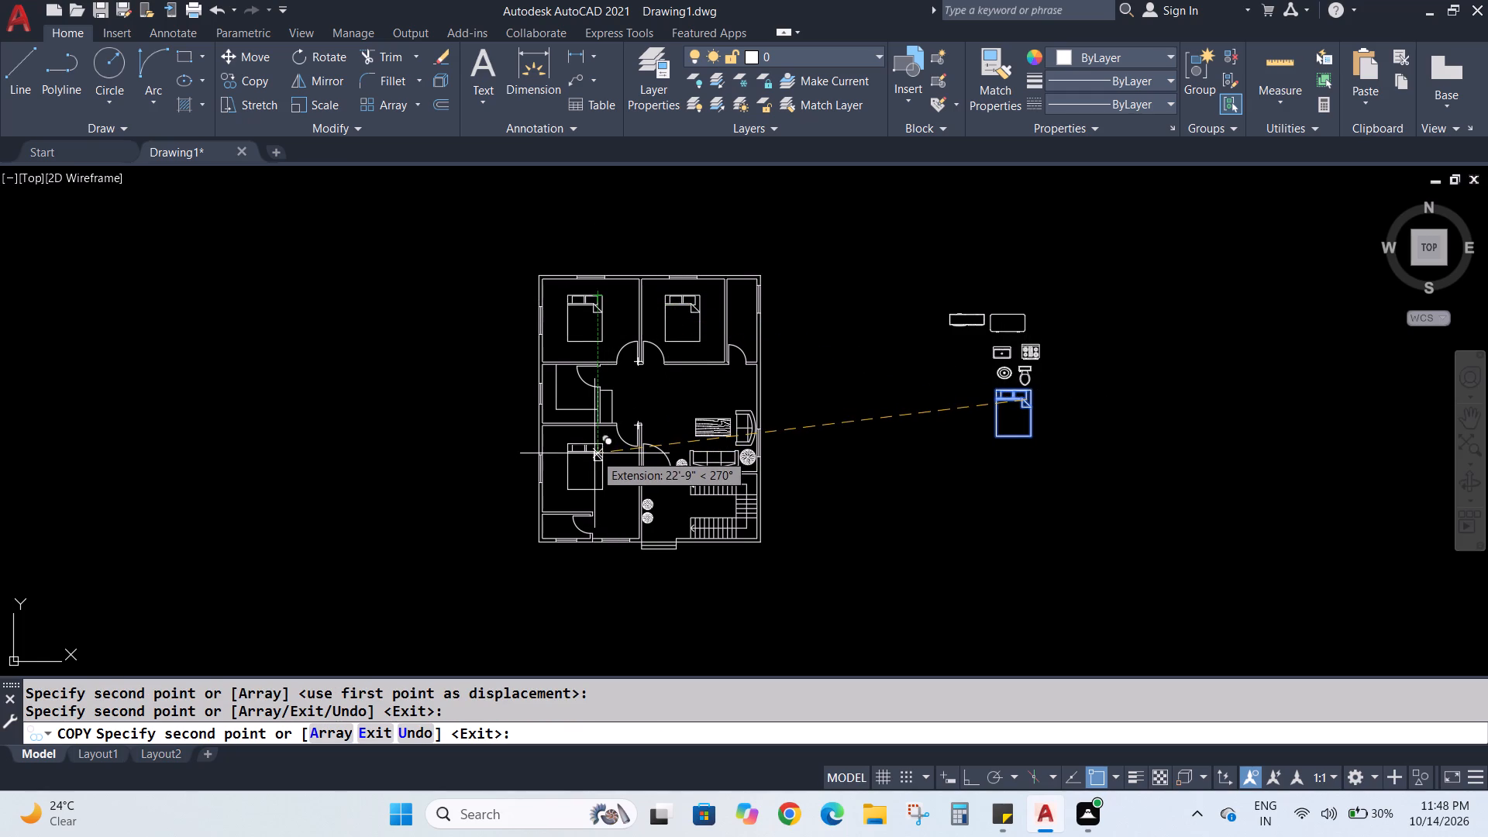
left_click(594, 455)
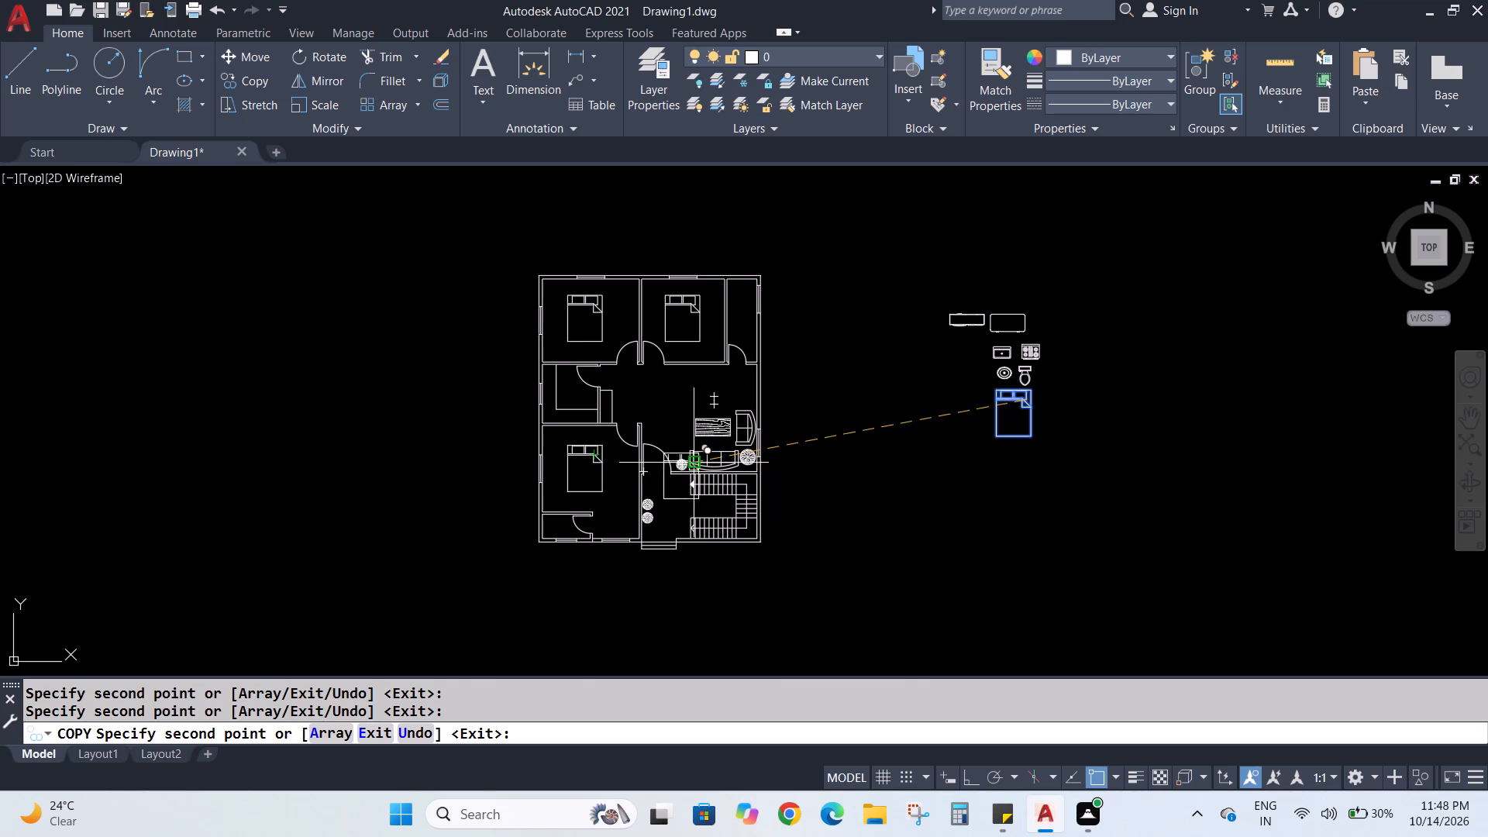
key("Escape")
key("Escape")
Rotate the southwest bedroom's bed 90° counterclockwise about its headboard midpoint with Ortho on, so the headboard faces west.
scroll(560, 484, "up", 3)
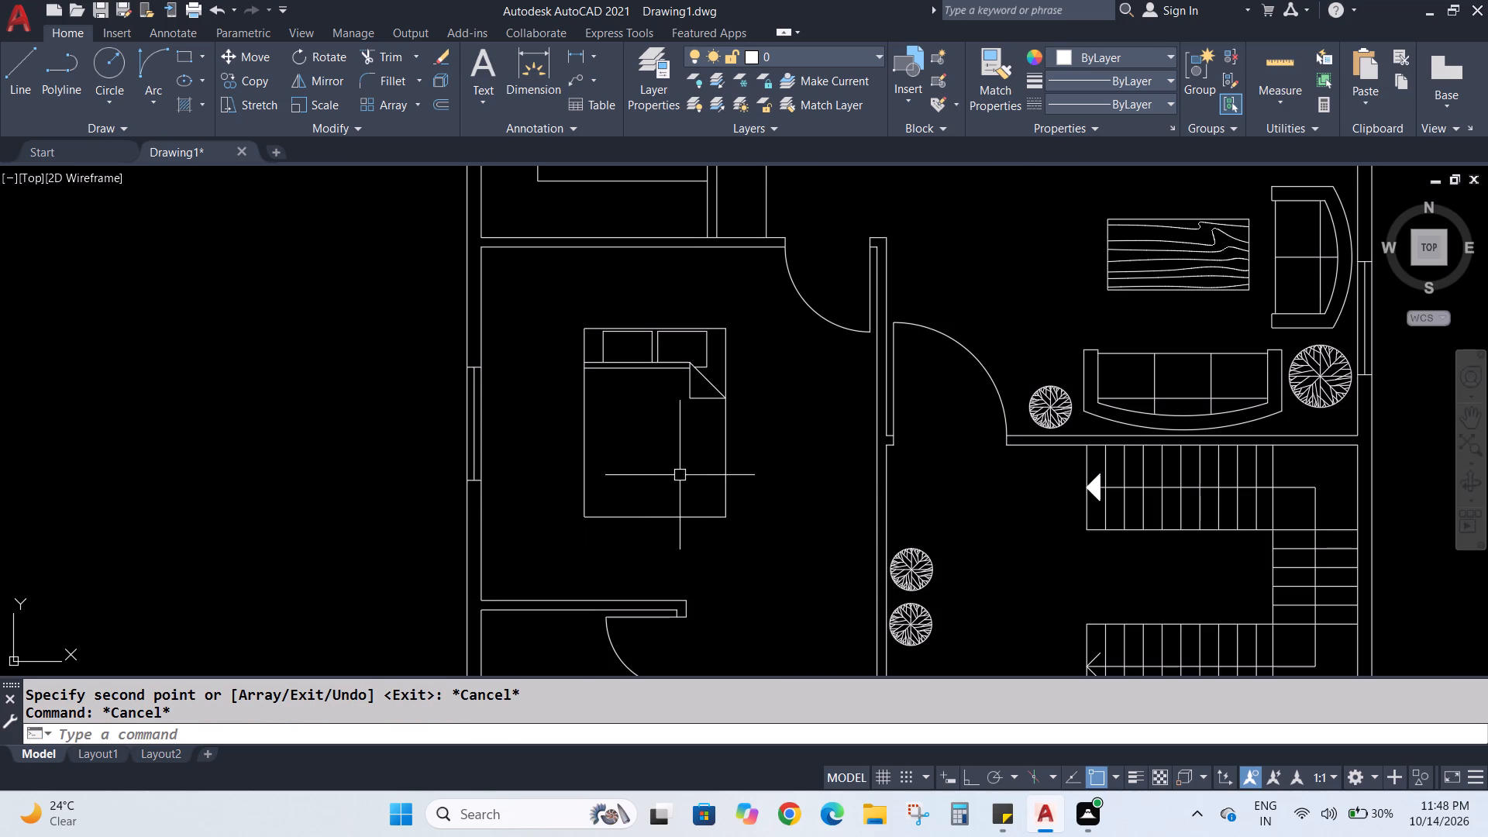
left_click(659, 337)
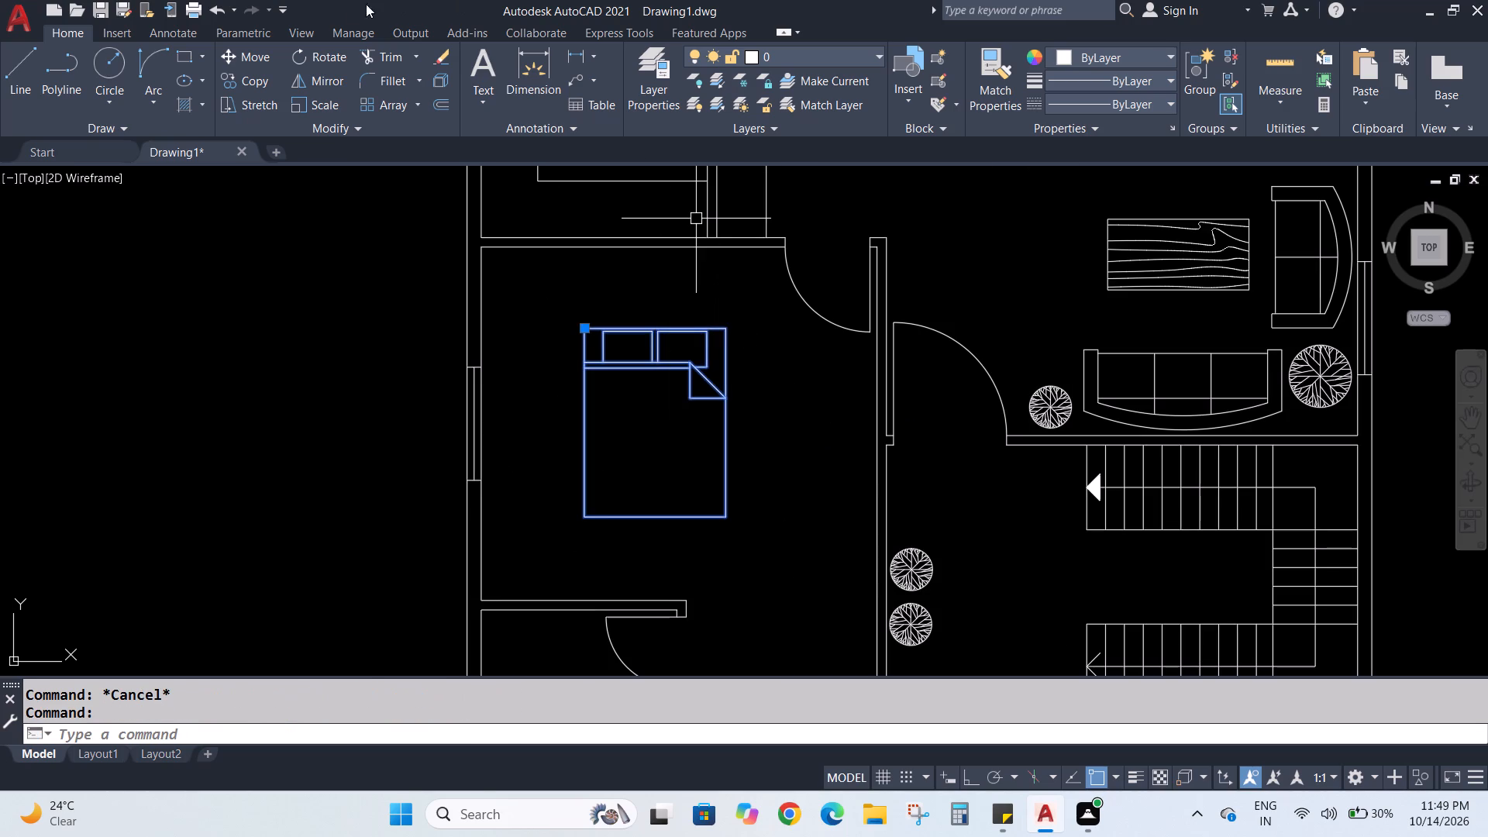
left_click(321, 53)
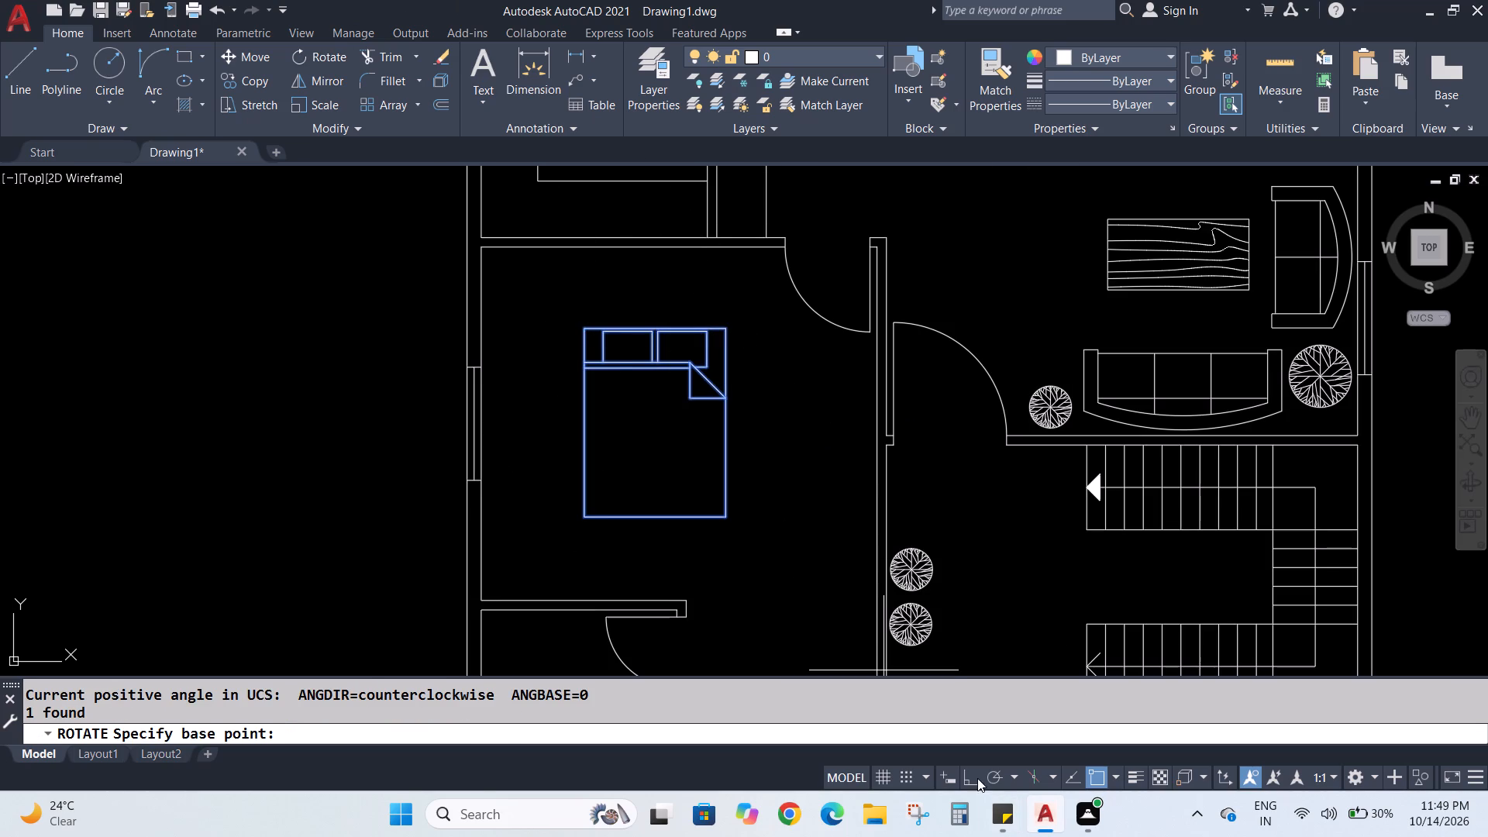
left_click(972, 776)
left_click(655, 325)
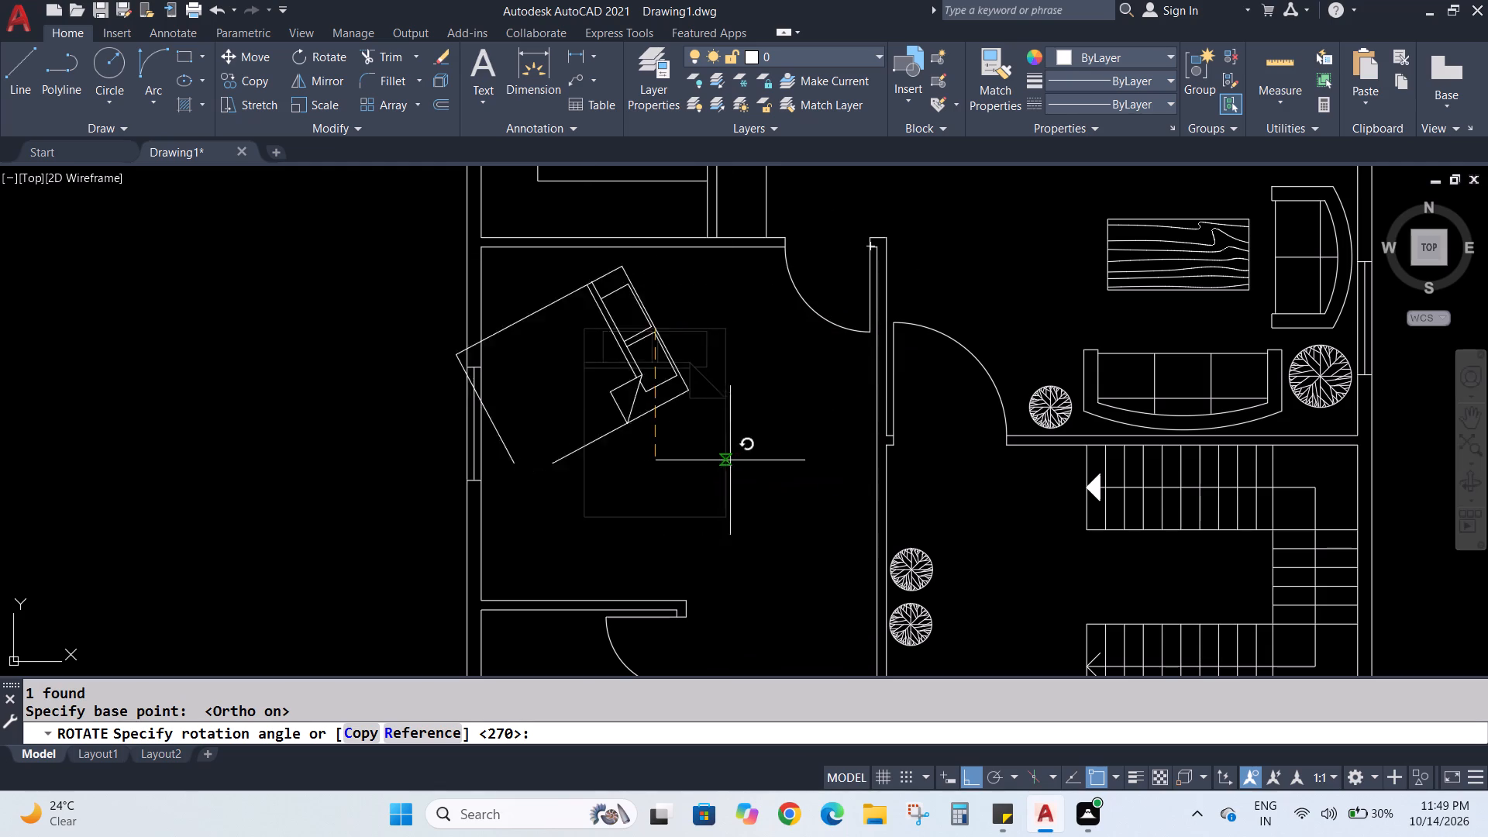
left_click(639, 307)
Move the southwest bedroom's bed by its headboard midpoint with Ortho off, placing it just inside the west wall, centred on the window.
left_click(654, 338)
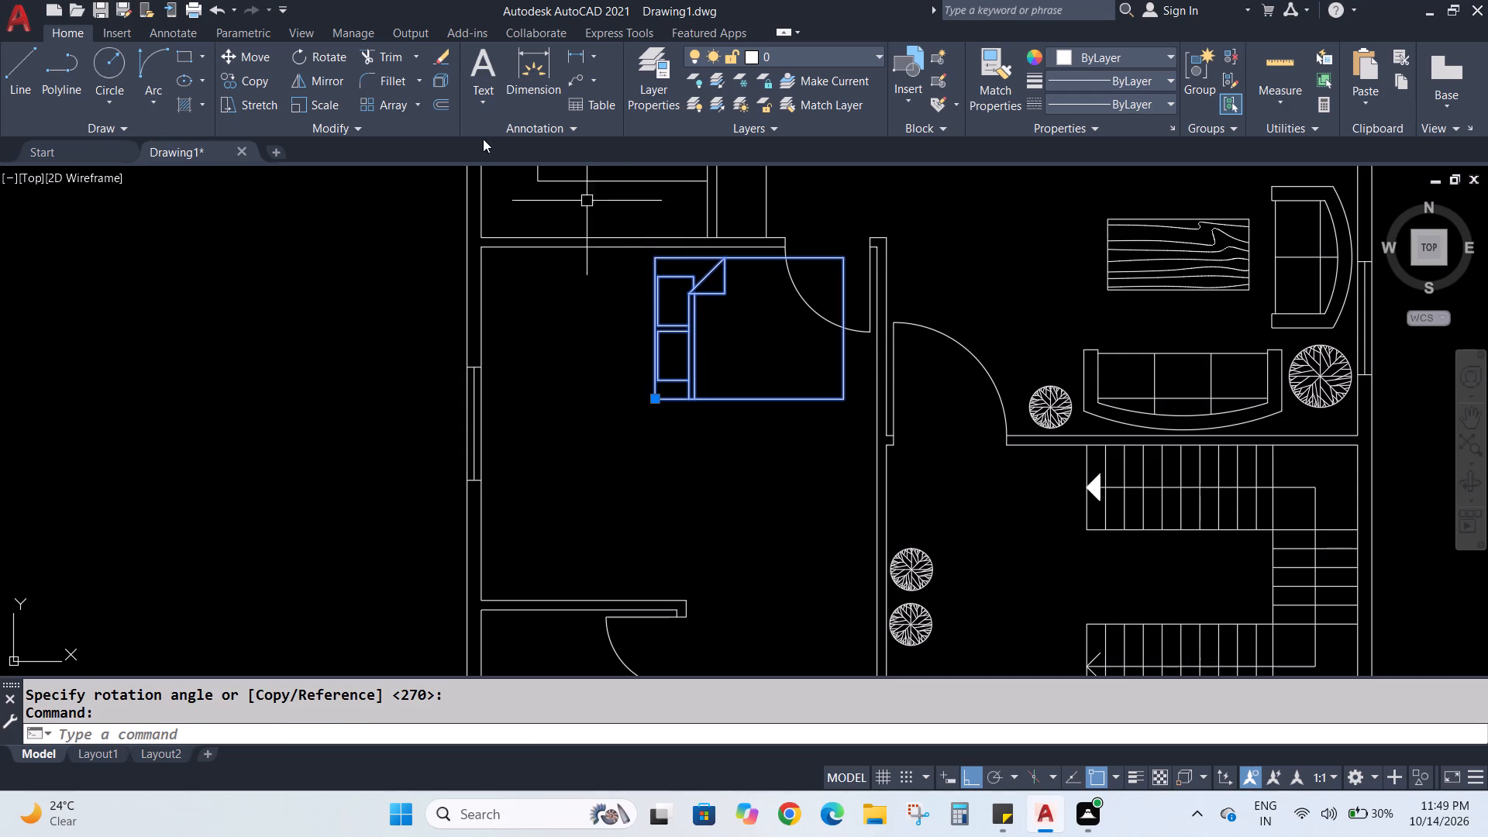
left_click(256, 55)
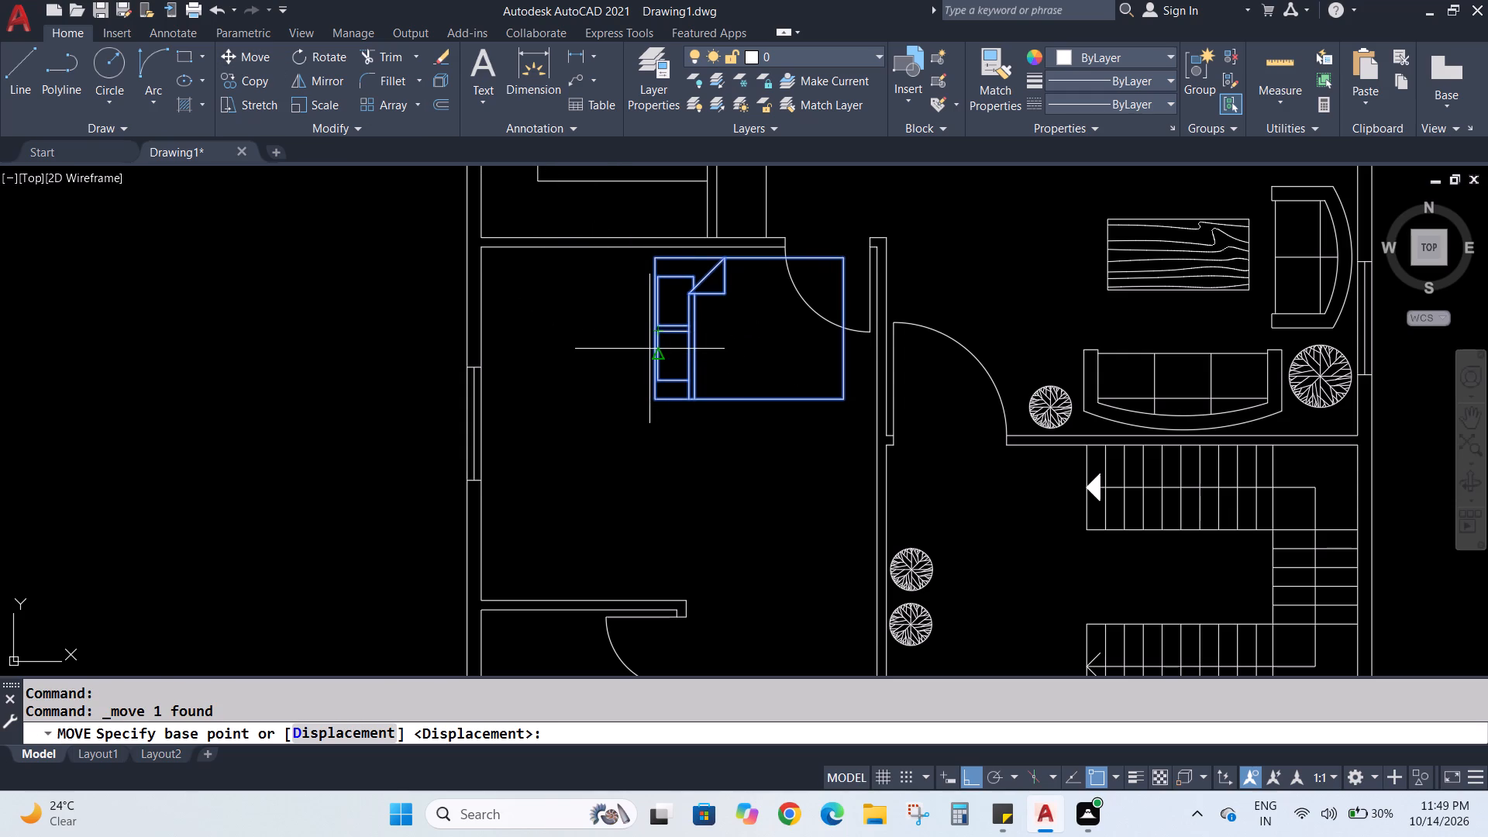
scroll(653, 331, "up", 3)
left_click(643, 317)
scroll(453, 446, "down", 3)
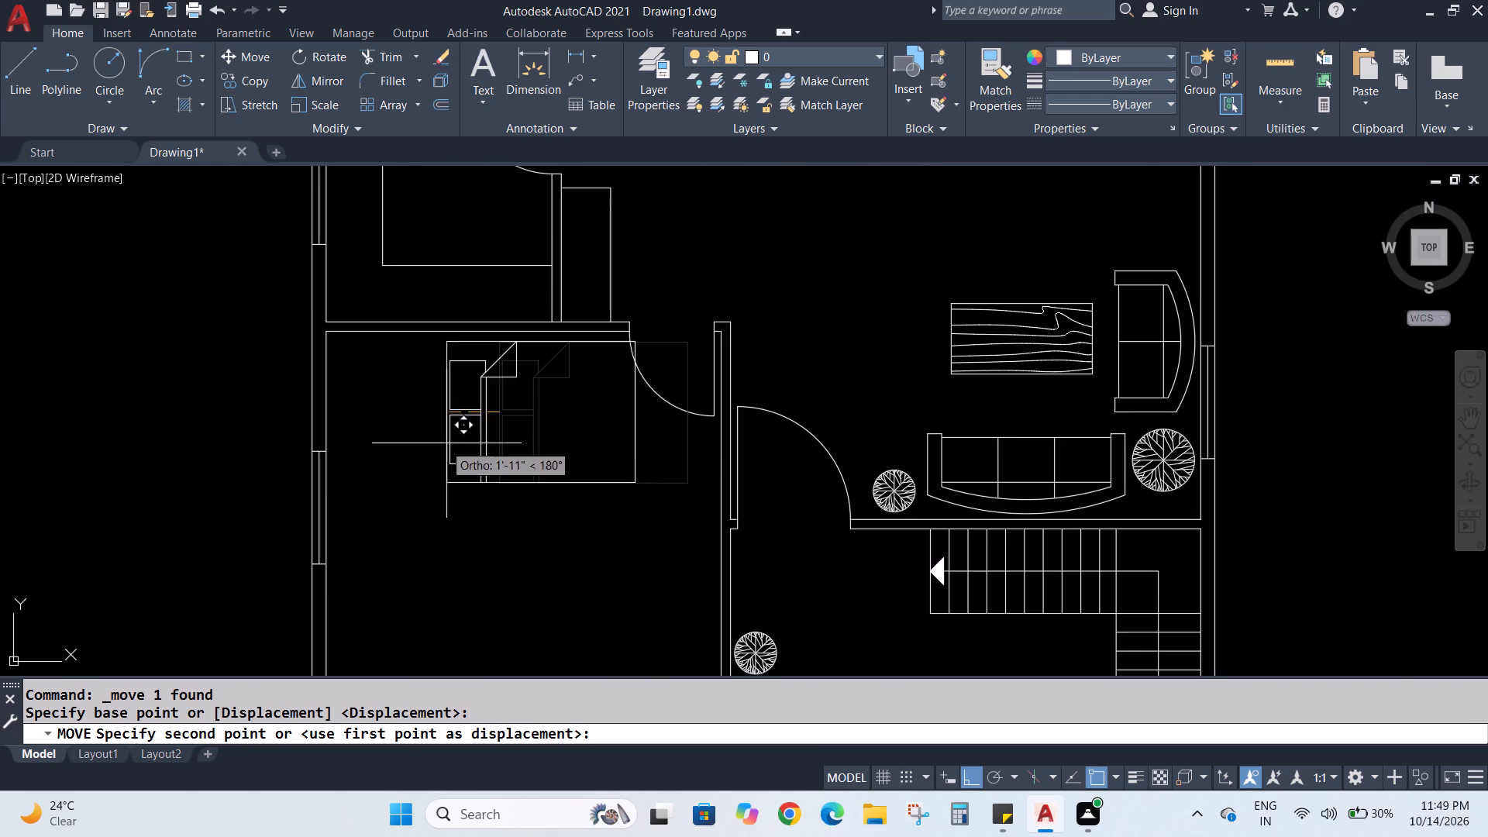
scroll(379, 542, "down", 1)
scroll(359, 570, "up", 3)
scroll(353, 503, "down", 1)
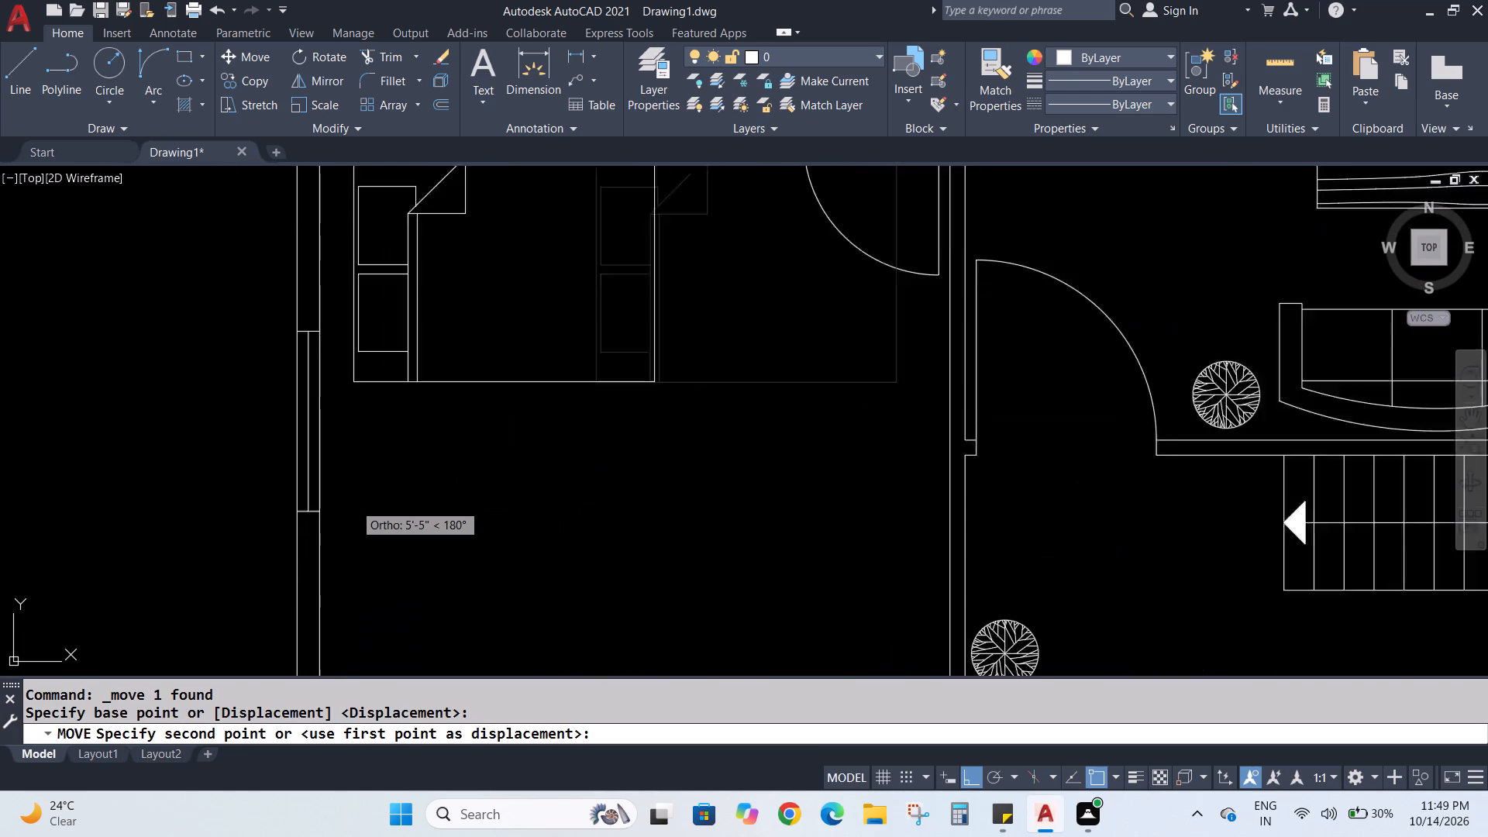
scroll(353, 503, "down", 1)
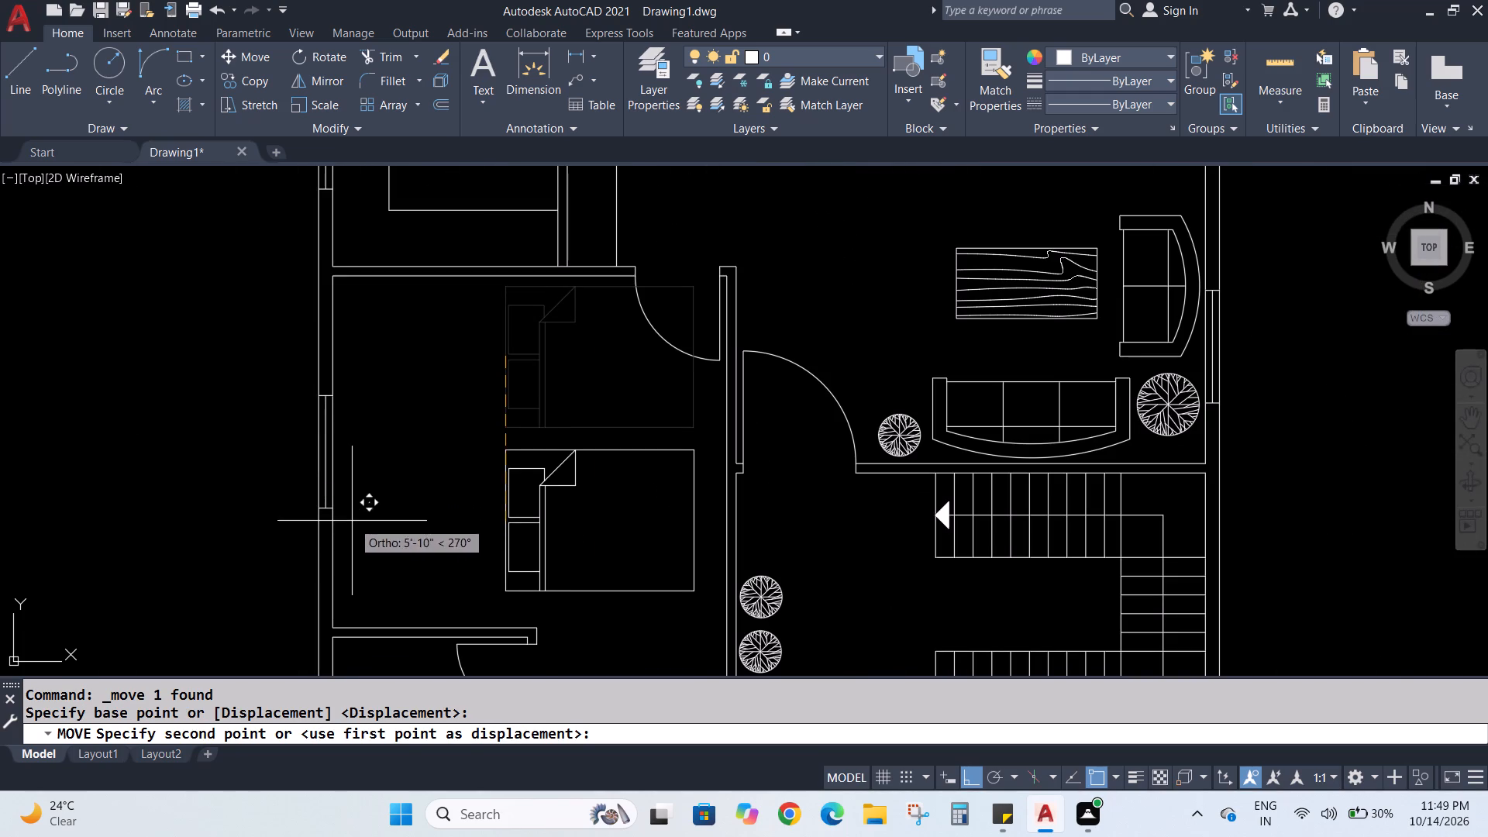
left_click(966, 770)
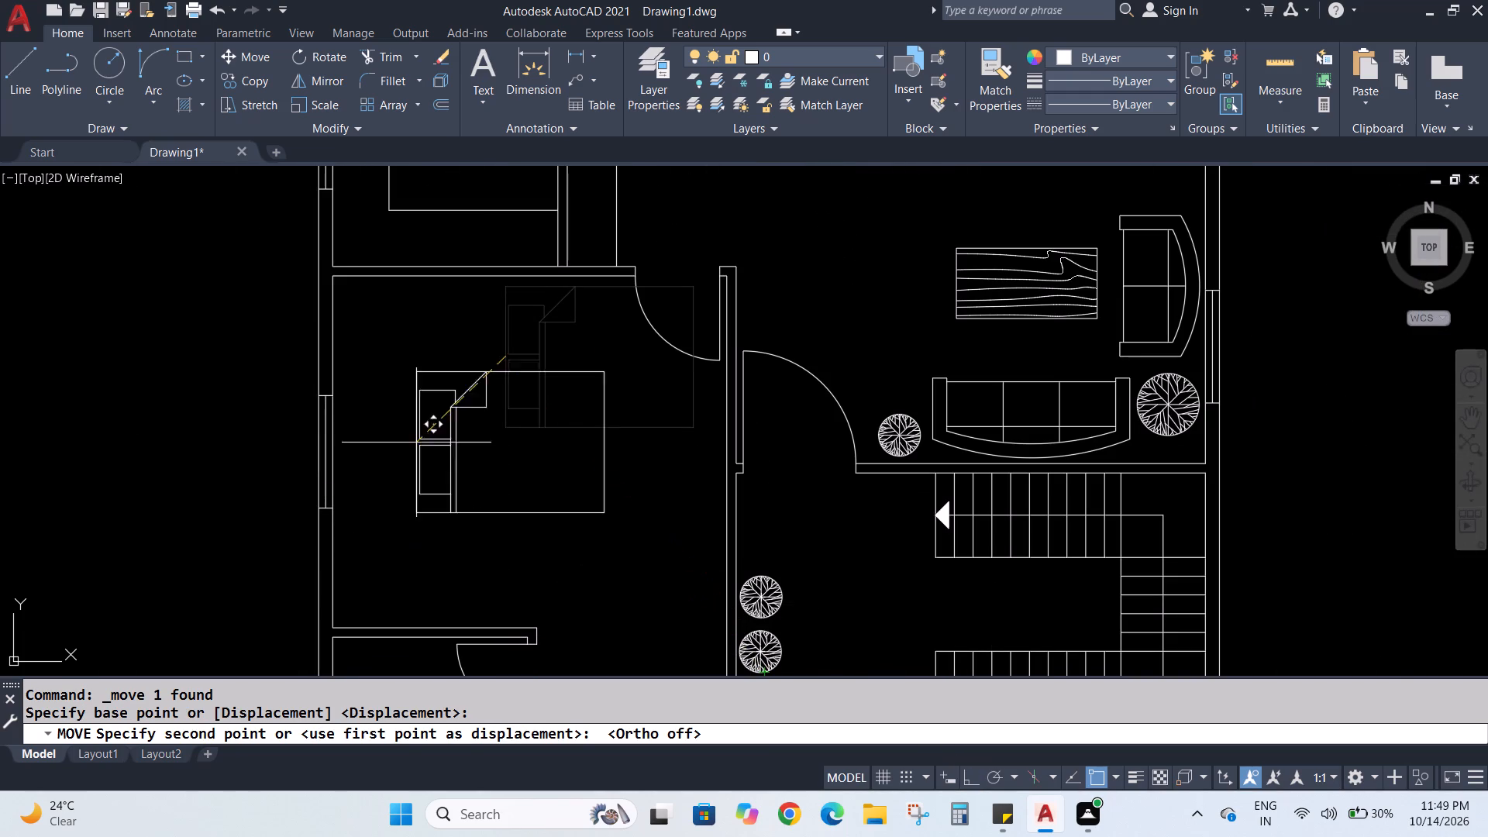
middle_click_drag(348, 455, 656, 425)
scroll(656, 423, "up", 3)
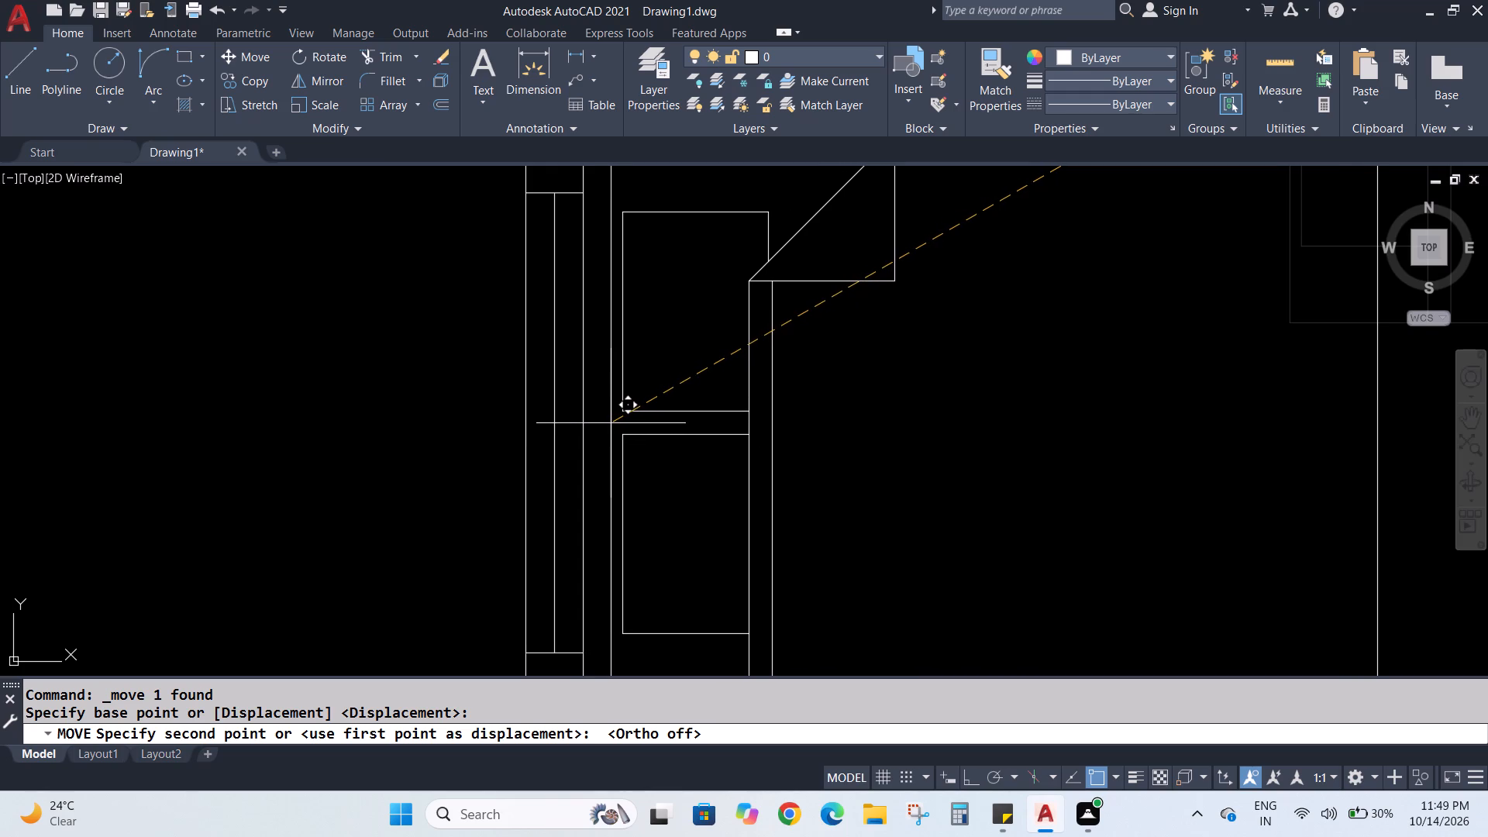
left_click(613, 423)
Move the northwest bedroom's bed by its headboard midpoint to just inside the north wall, shifted slightly west.
scroll(653, 413, "down", 3)
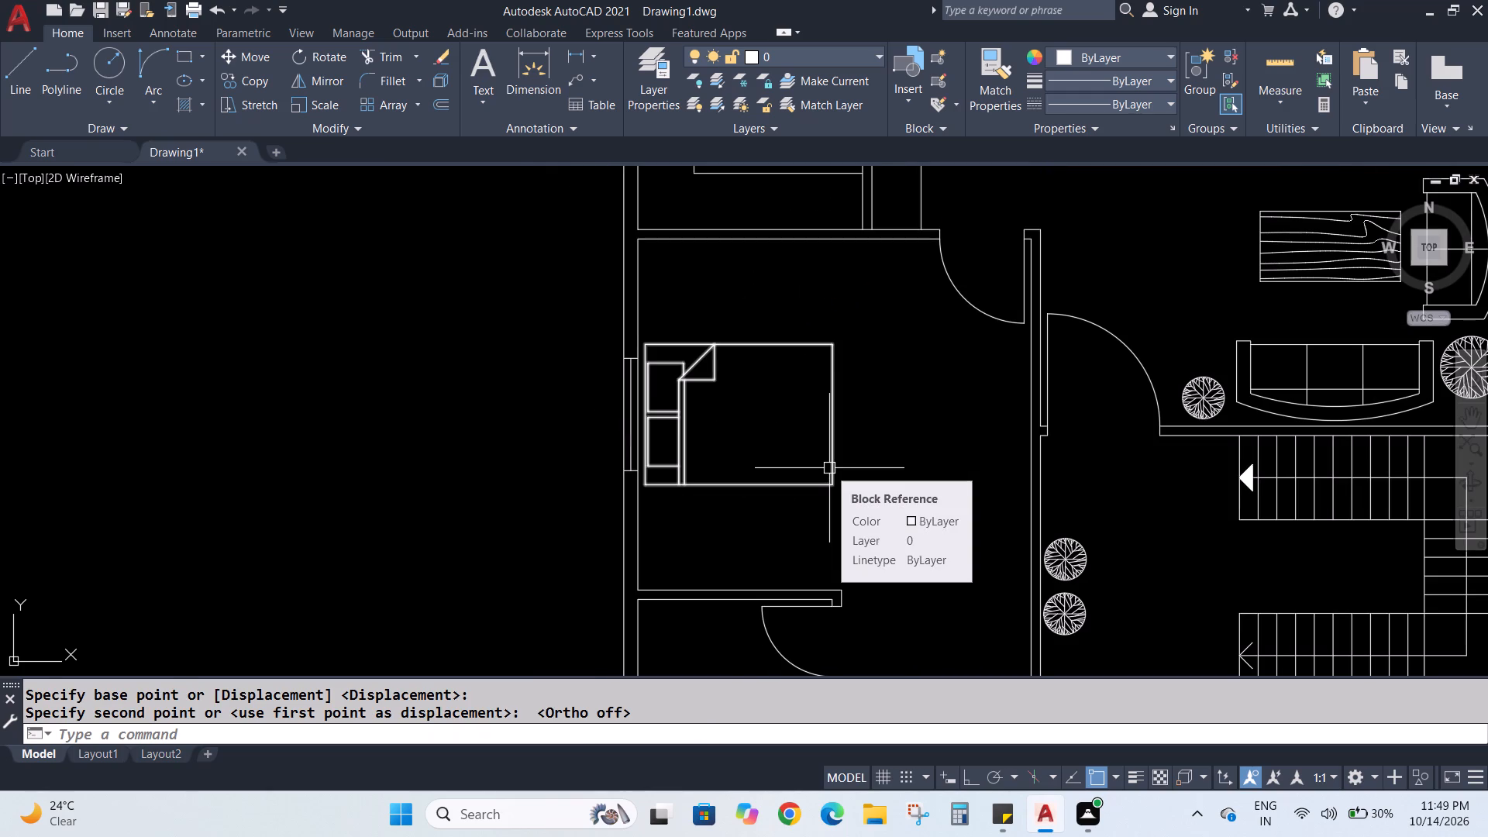
scroll(825, 394, "down", 2)
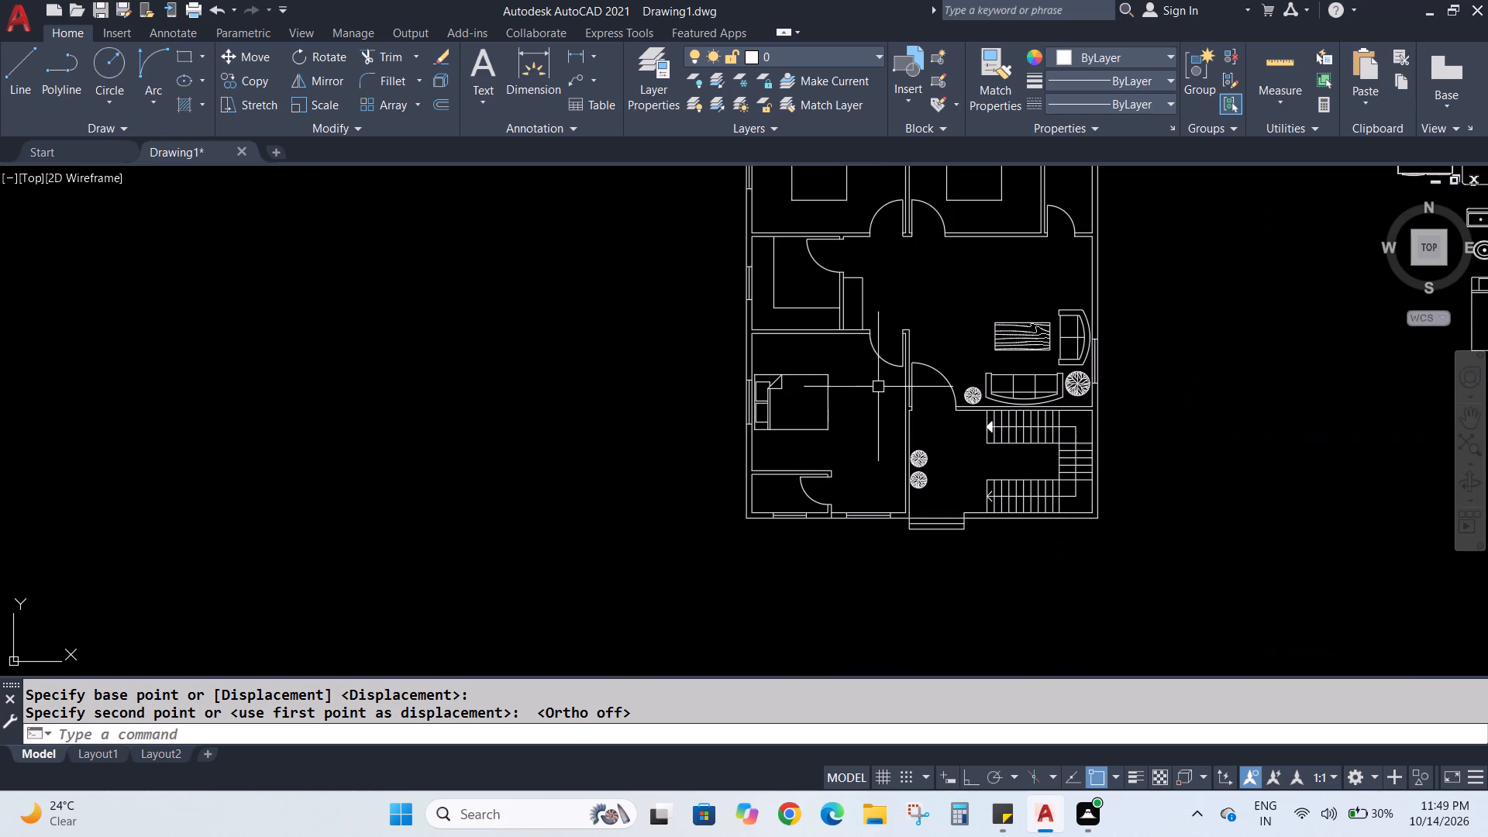
scroll(811, 401, "up", 2)
scroll(808, 403, "down", 1)
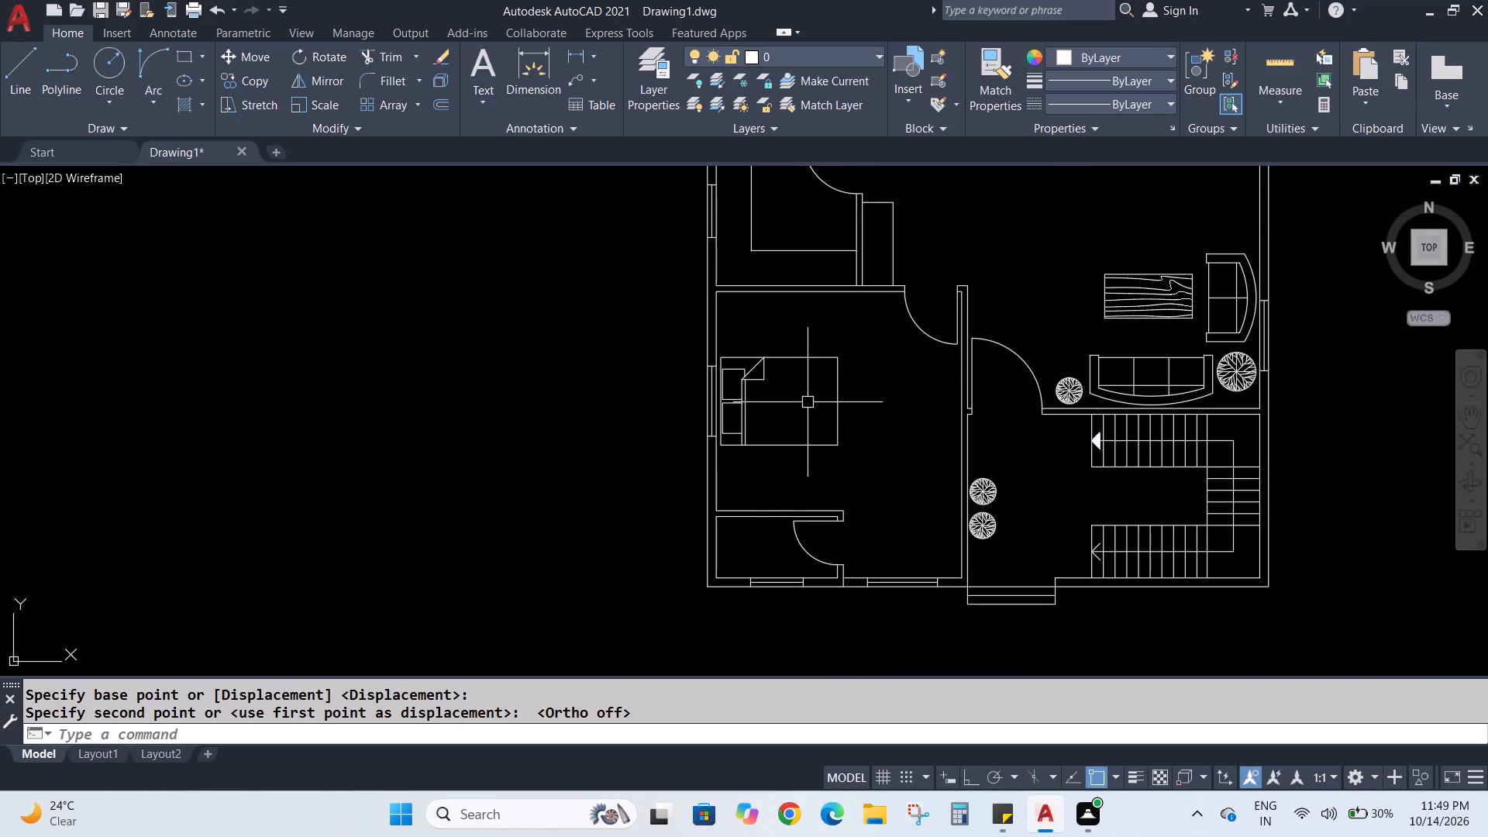
scroll(821, 389, "down", 1)
middle_click_drag(837, 374, 864, 582)
scroll(865, 374, "up", 1)
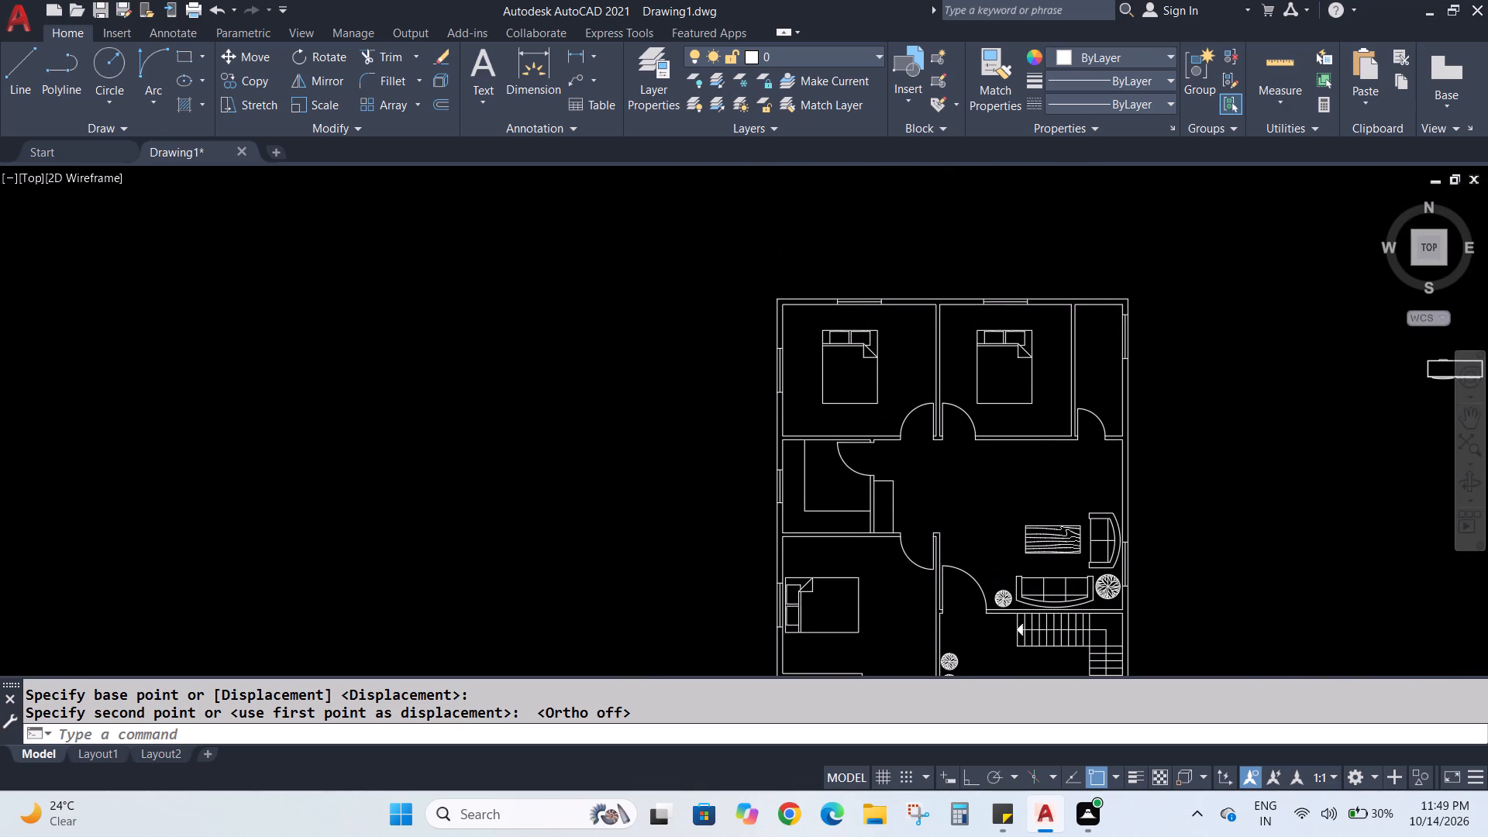
scroll(865, 374, "up", 1)
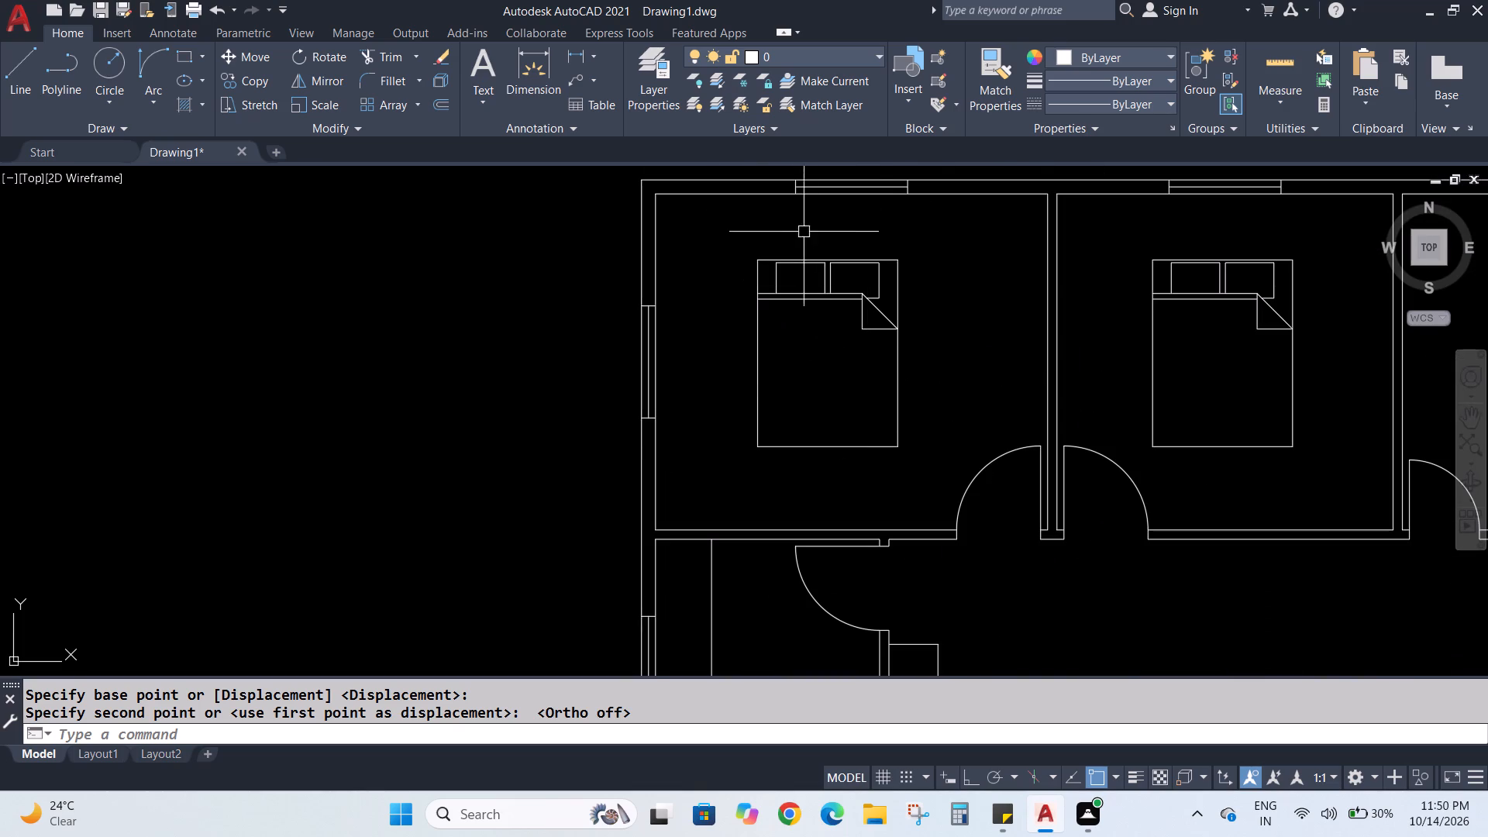
left_click(829, 260)
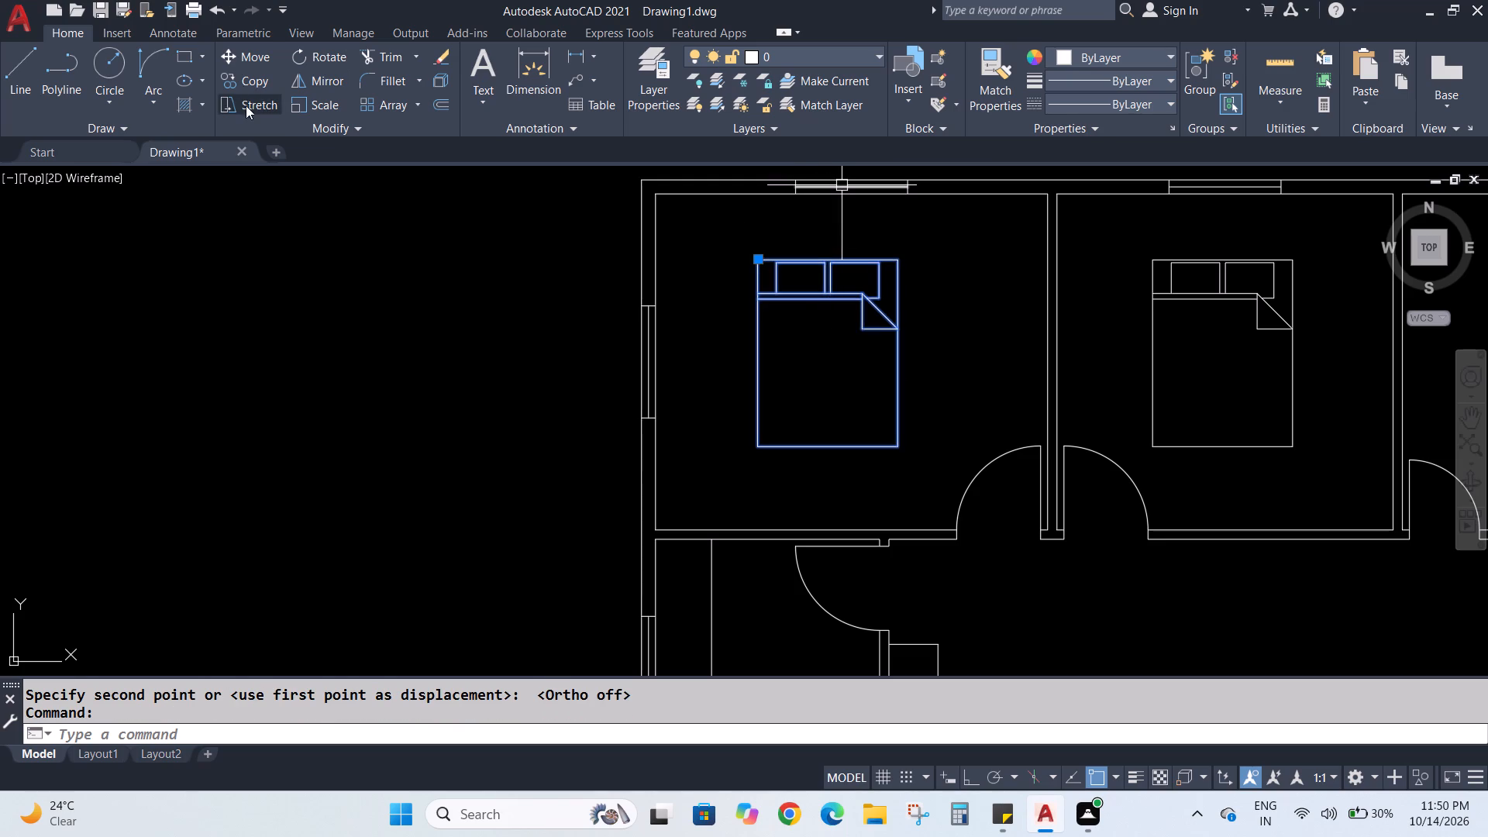
left_click(254, 56)
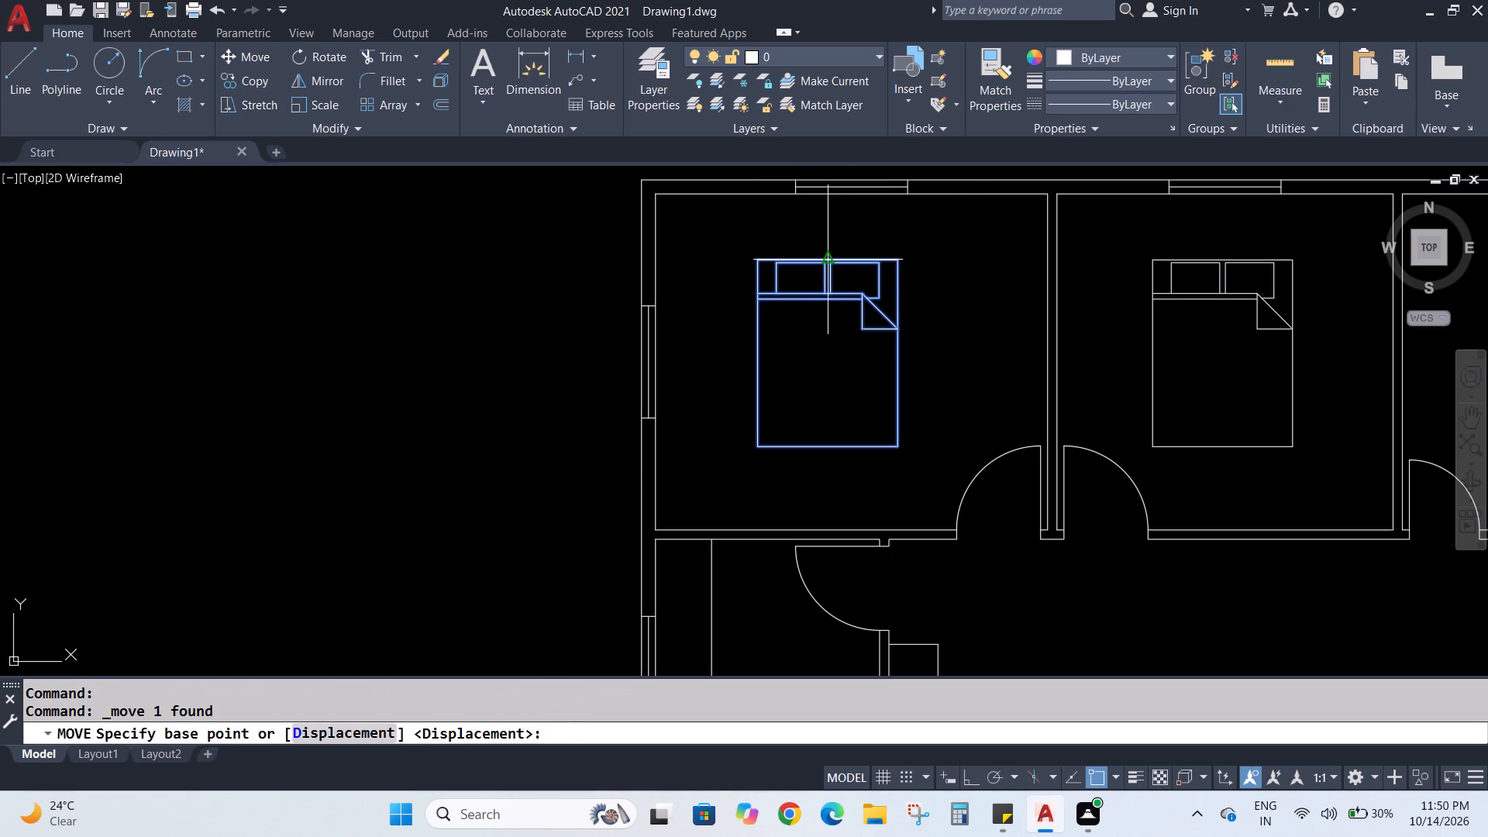
left_click(828, 257)
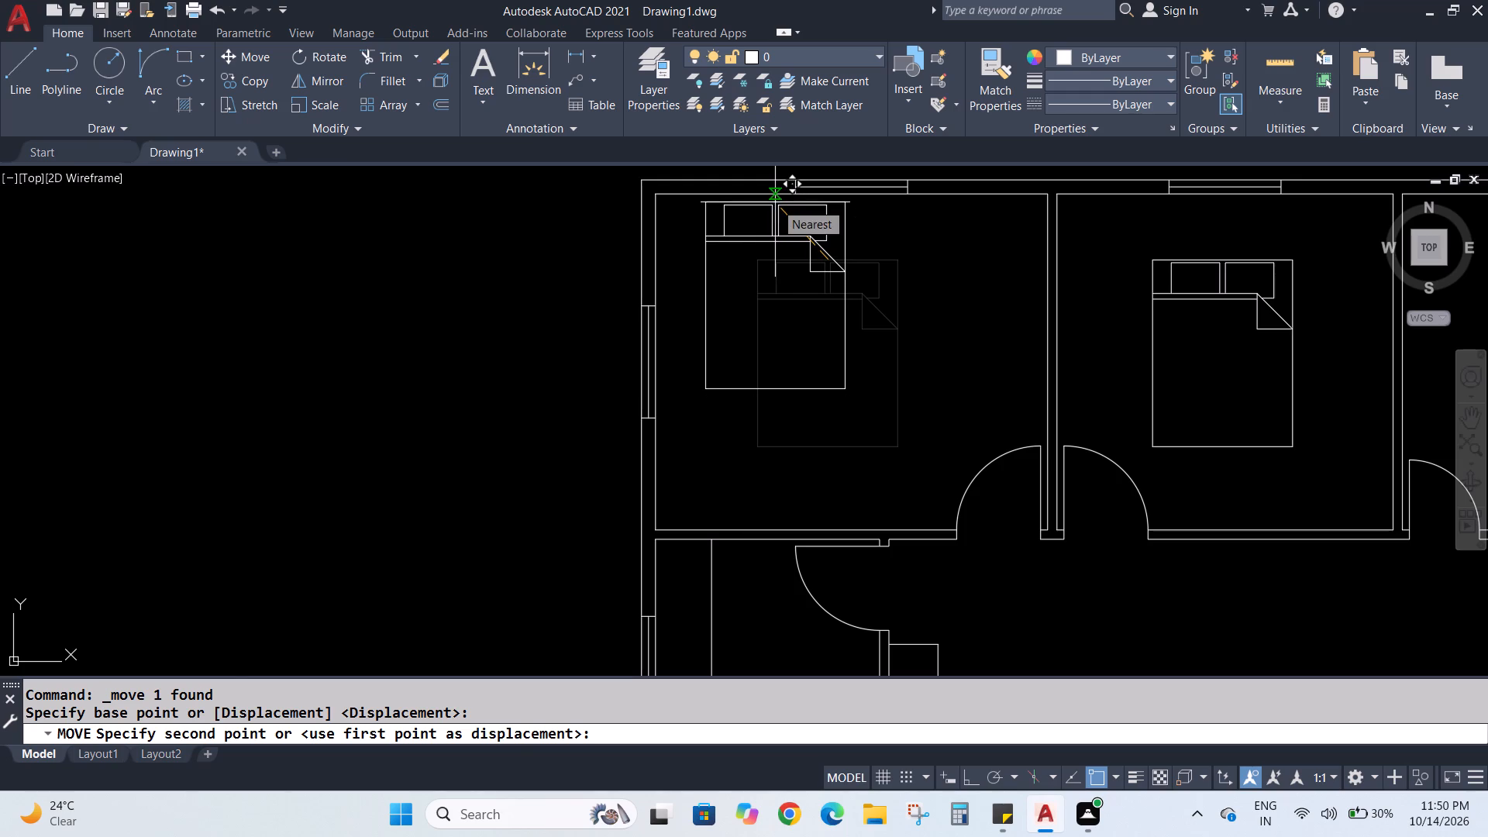
scroll(774, 201, "up", 3)
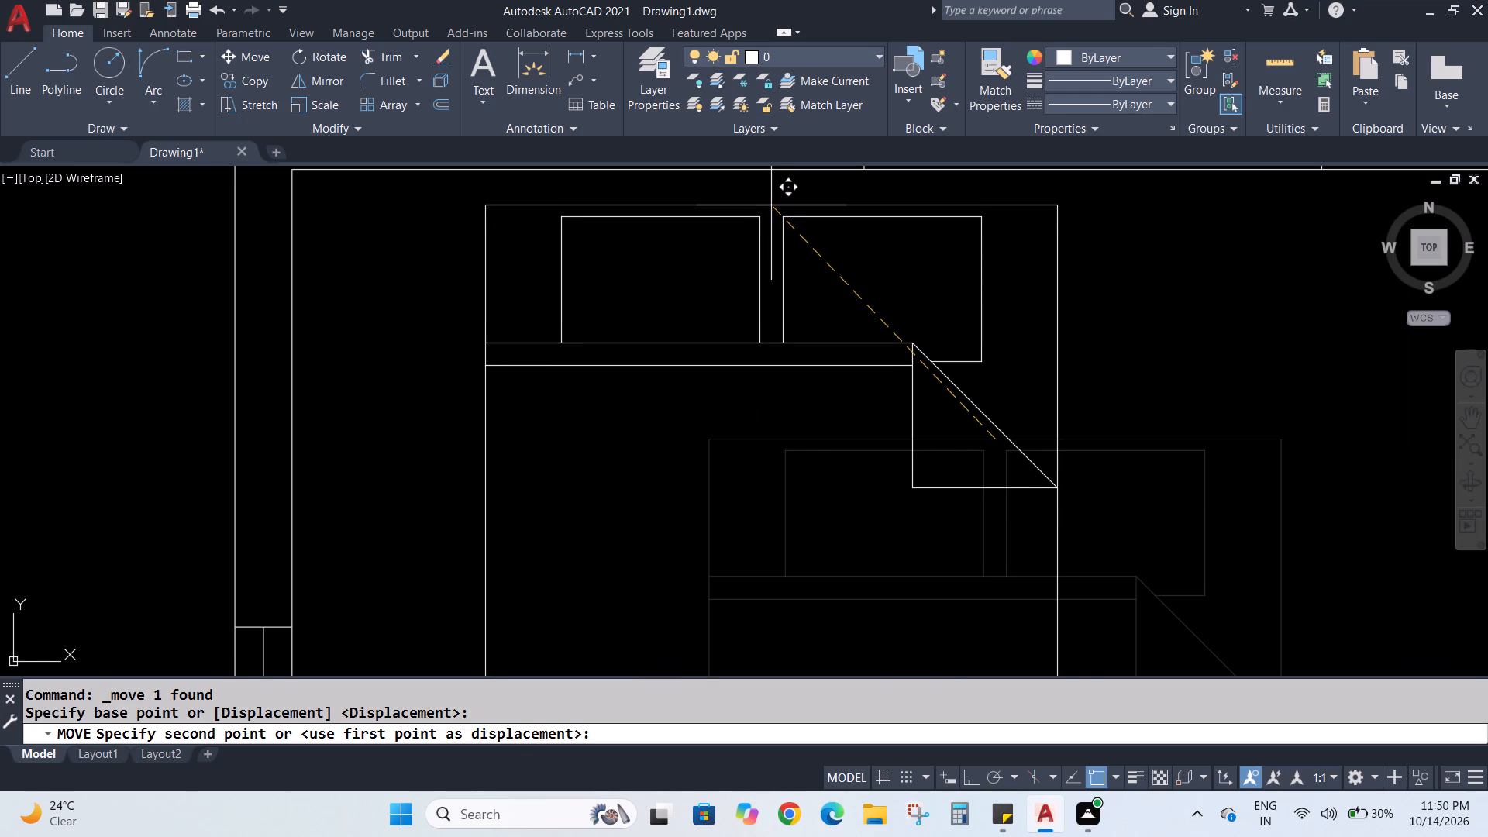
left_click(771, 205)
scroll(770, 212, "down", 2)
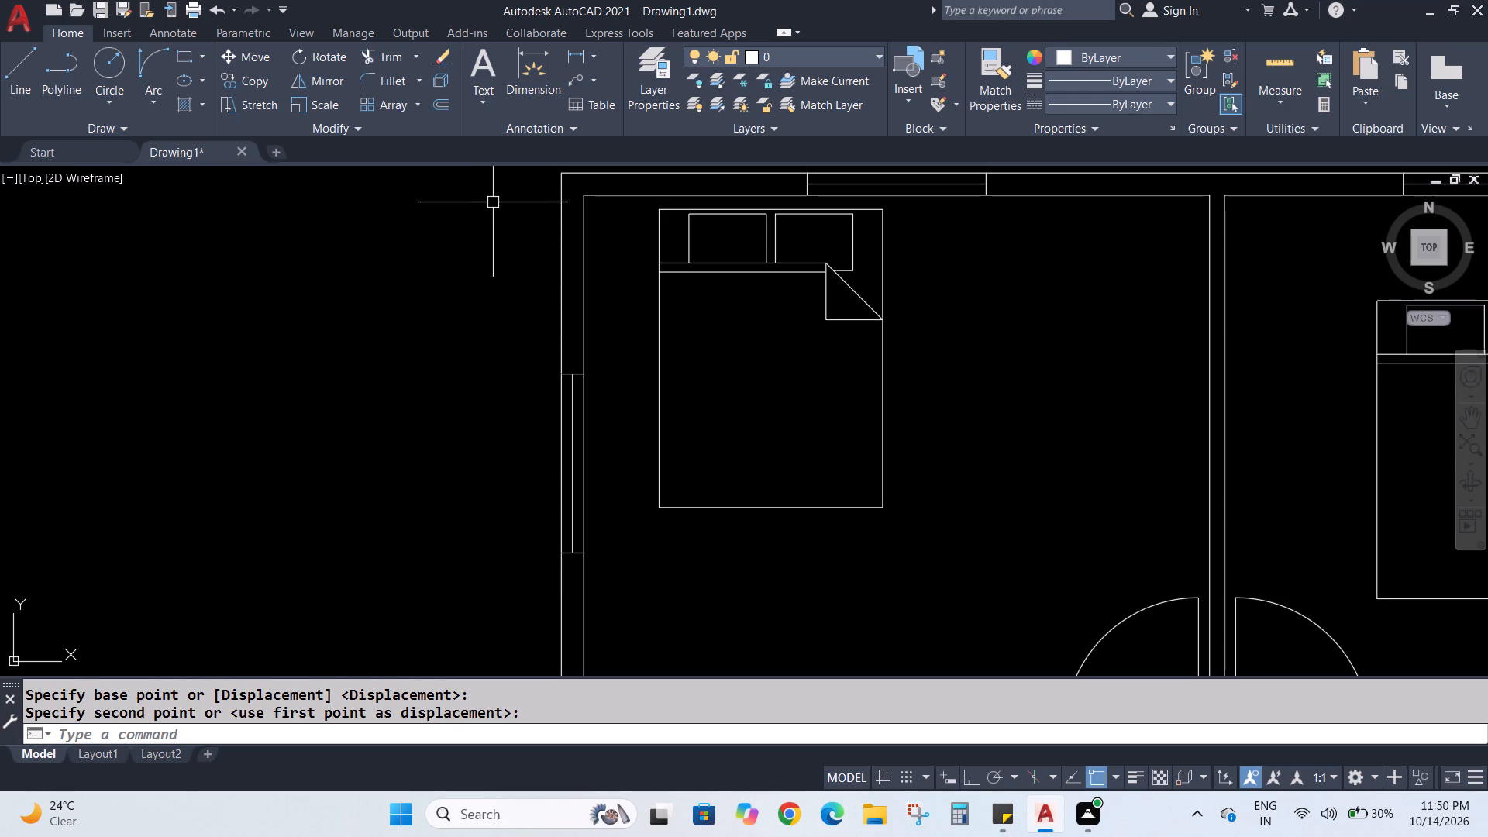
key("Escape")
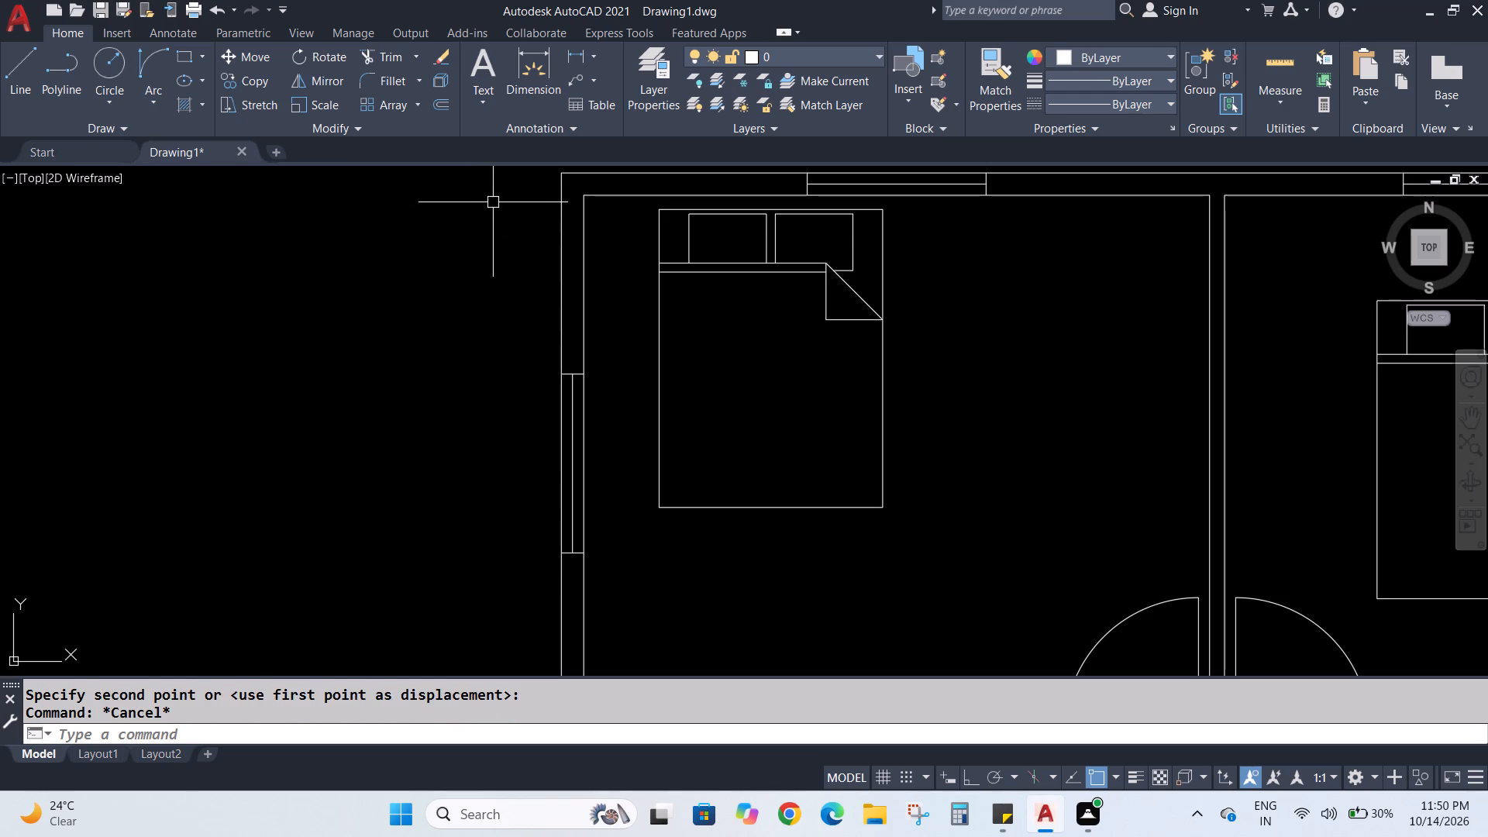
Draw a small, nearly square bedside-table rectangle from the northwest bed's headboard corner, on its west side.
type("REC")
key("Return")
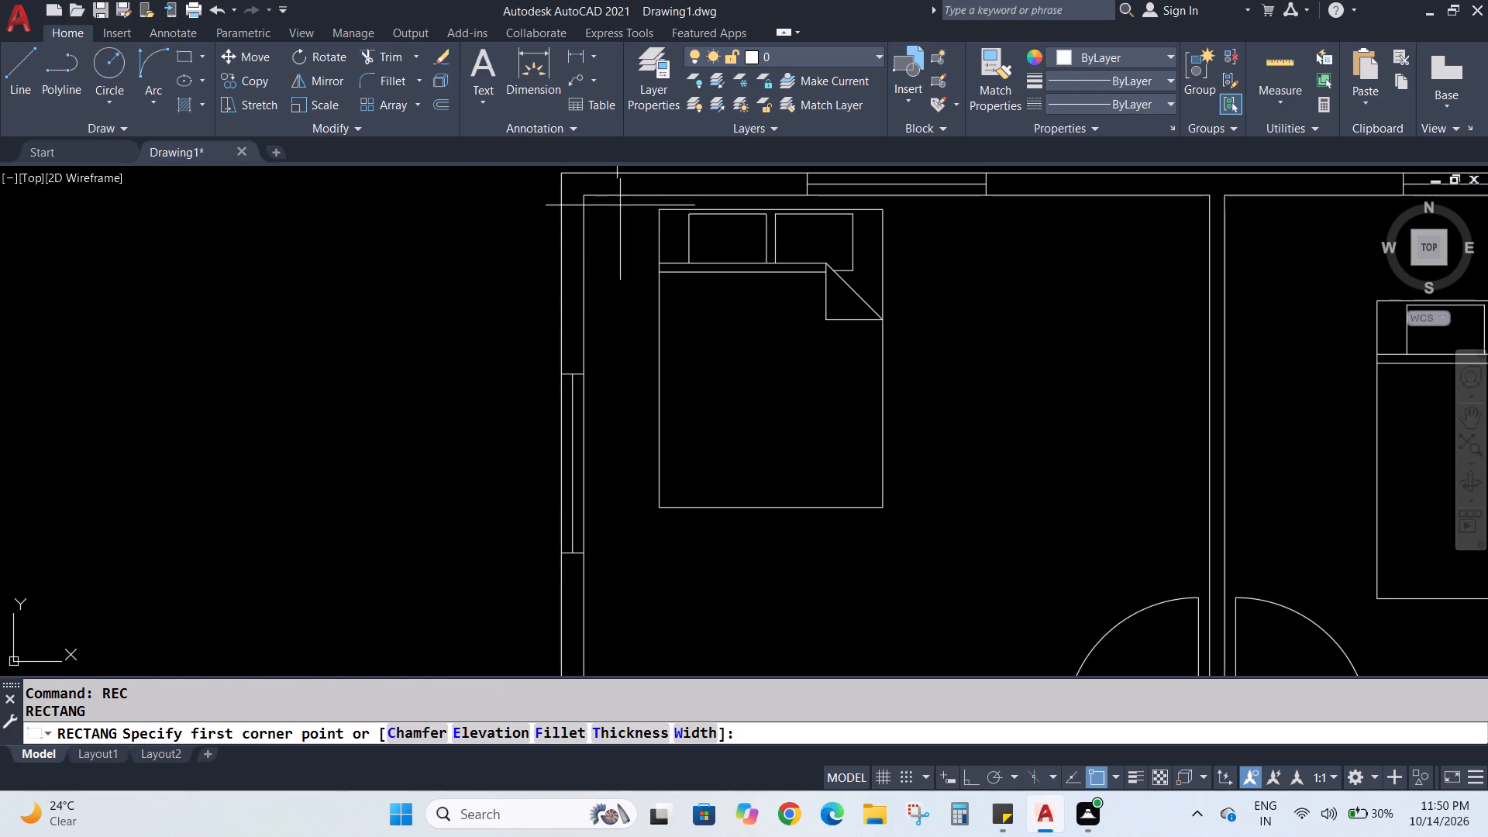
scroll(648, 213, "up", 3)
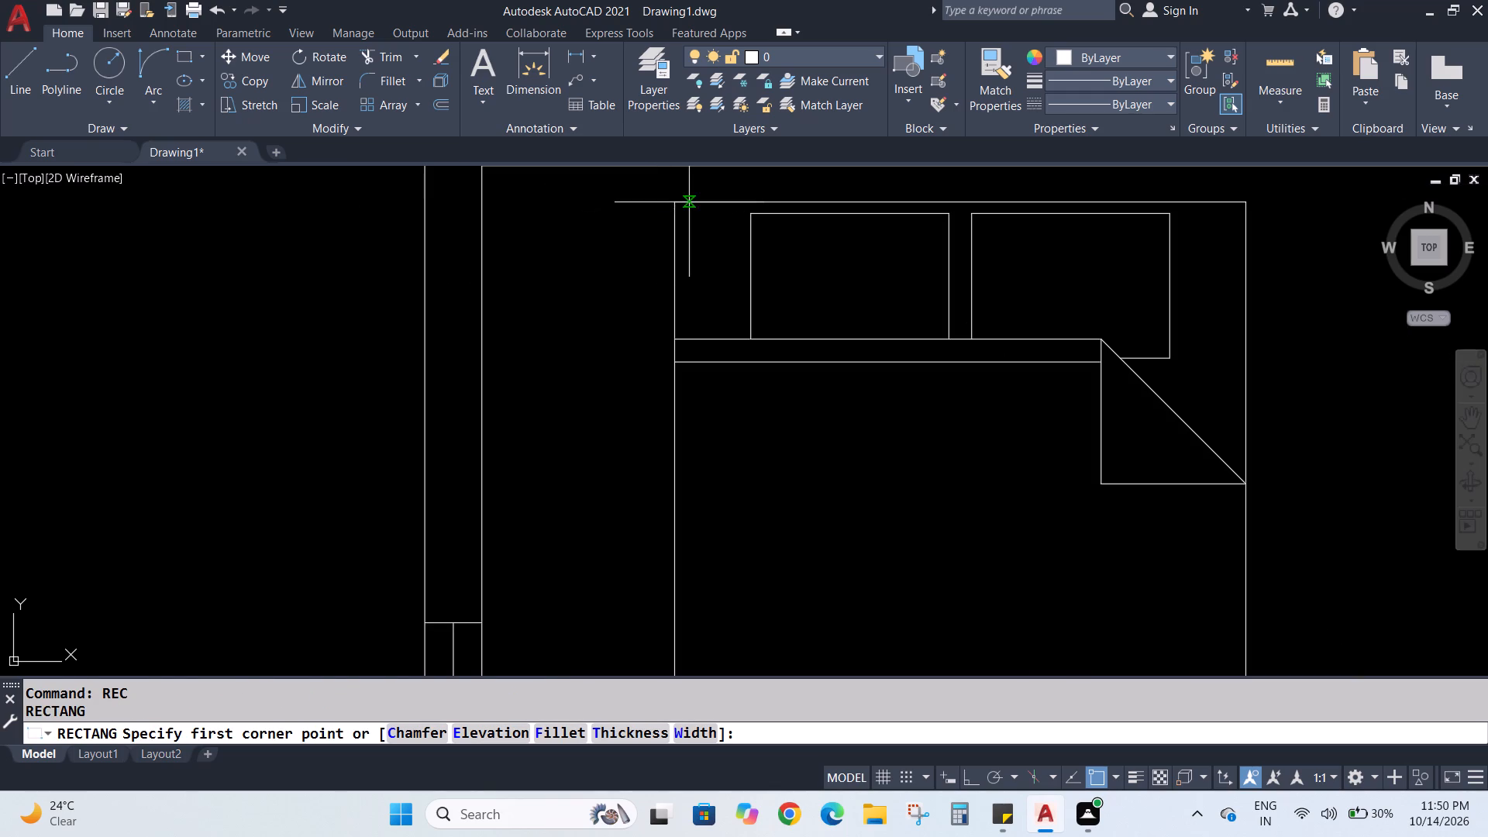
scroll(670, 201, "up", 3)
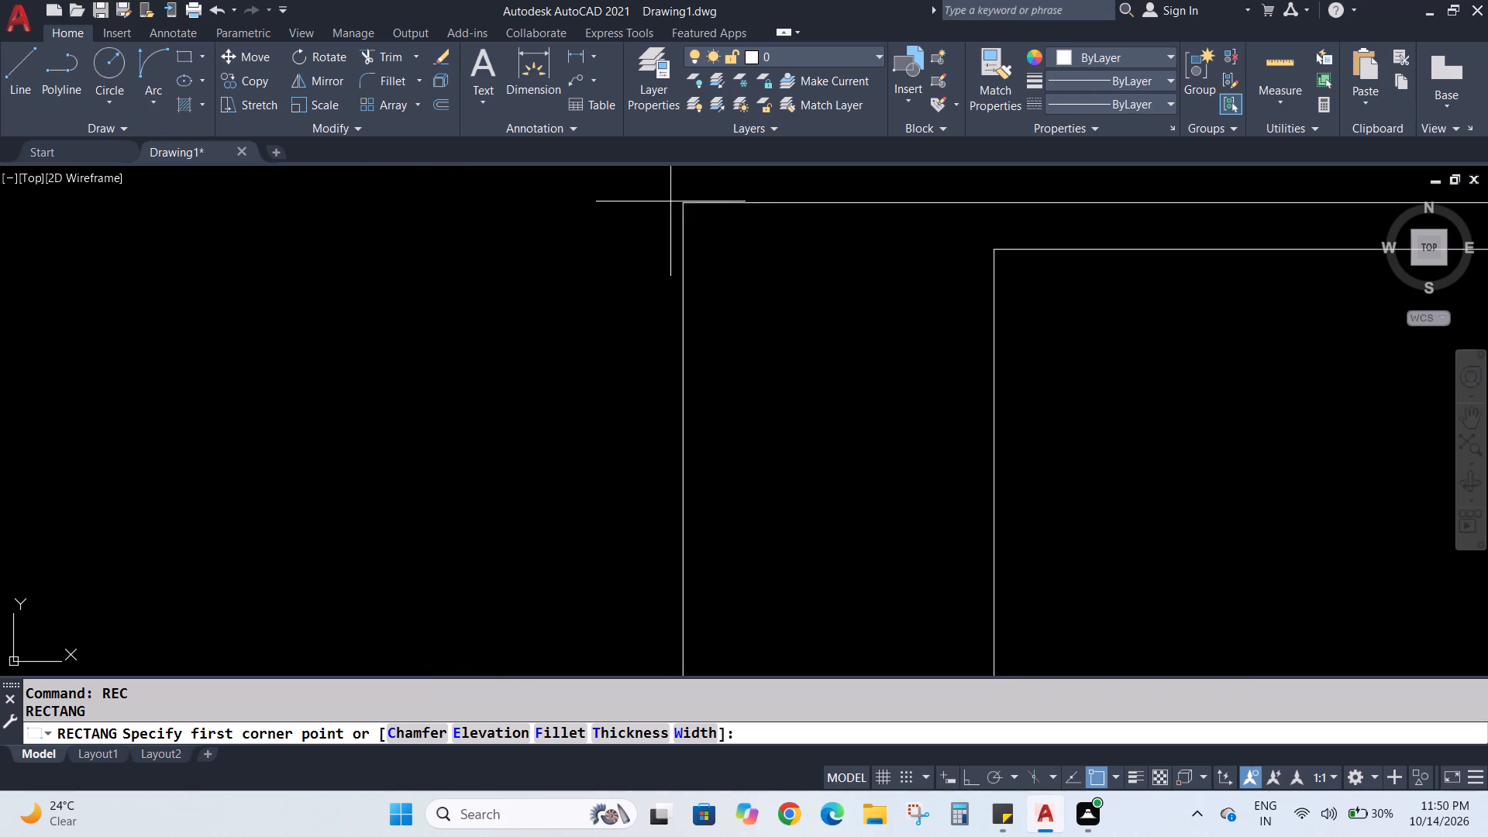
left_click(682, 203)
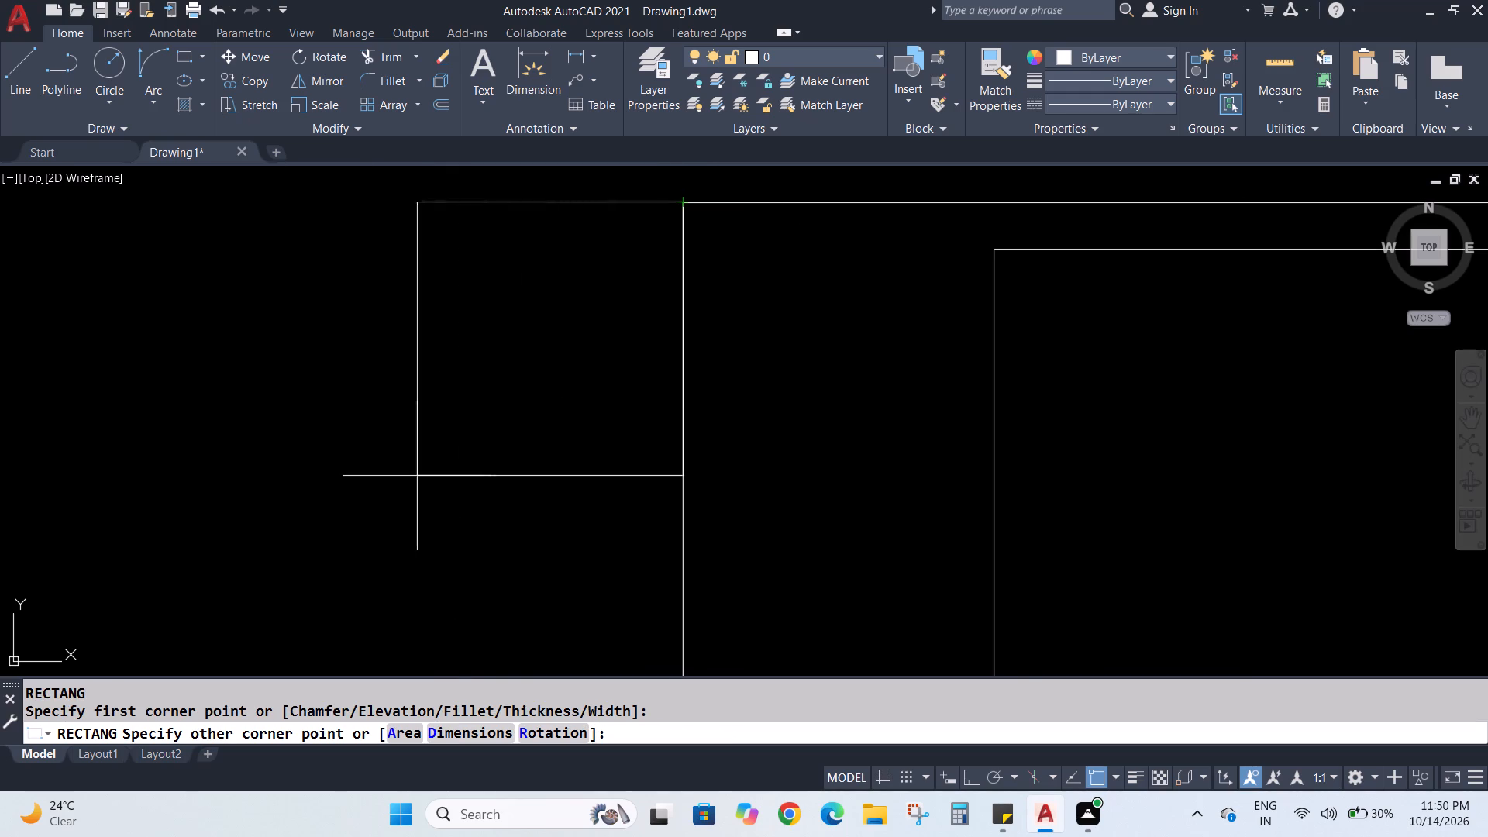
scroll(385, 507, "down", 3)
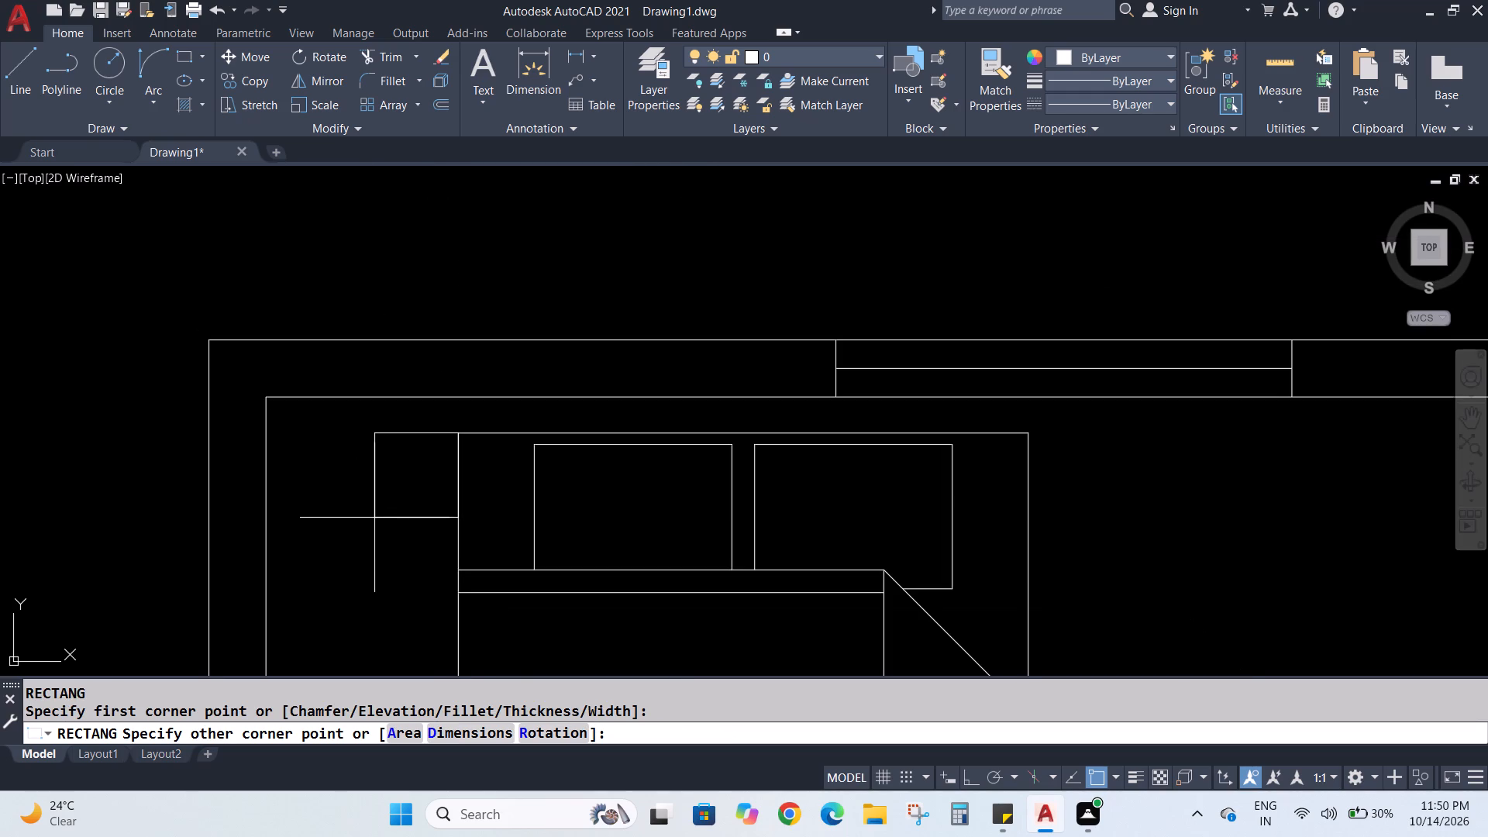
left_click(333, 553)
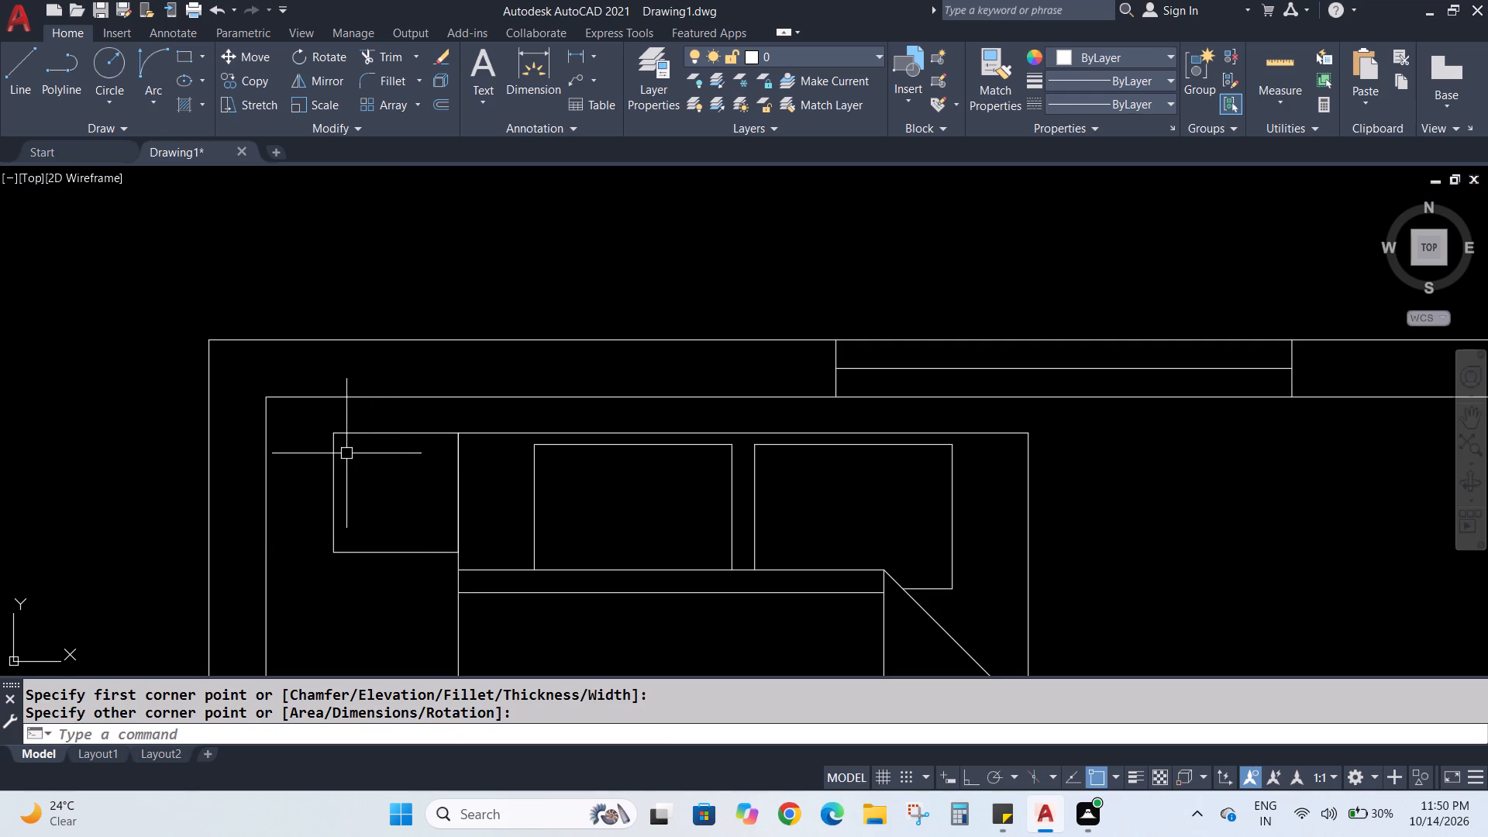
Mirror the northwest bed's bedside table about the bed's vertical centreline to its east side, keeping the original.
left_click(336, 455)
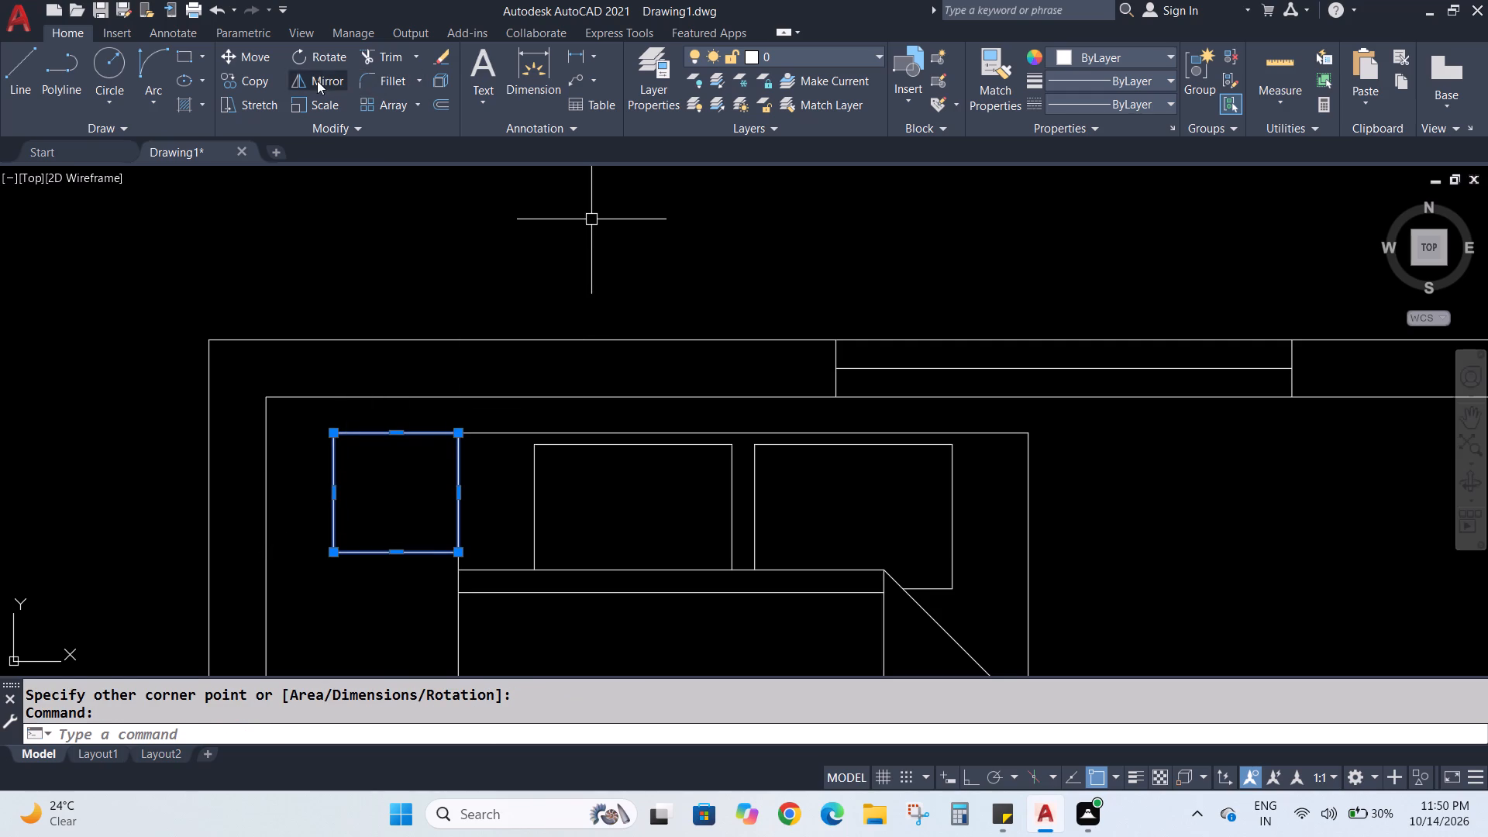
left_click(317, 81)
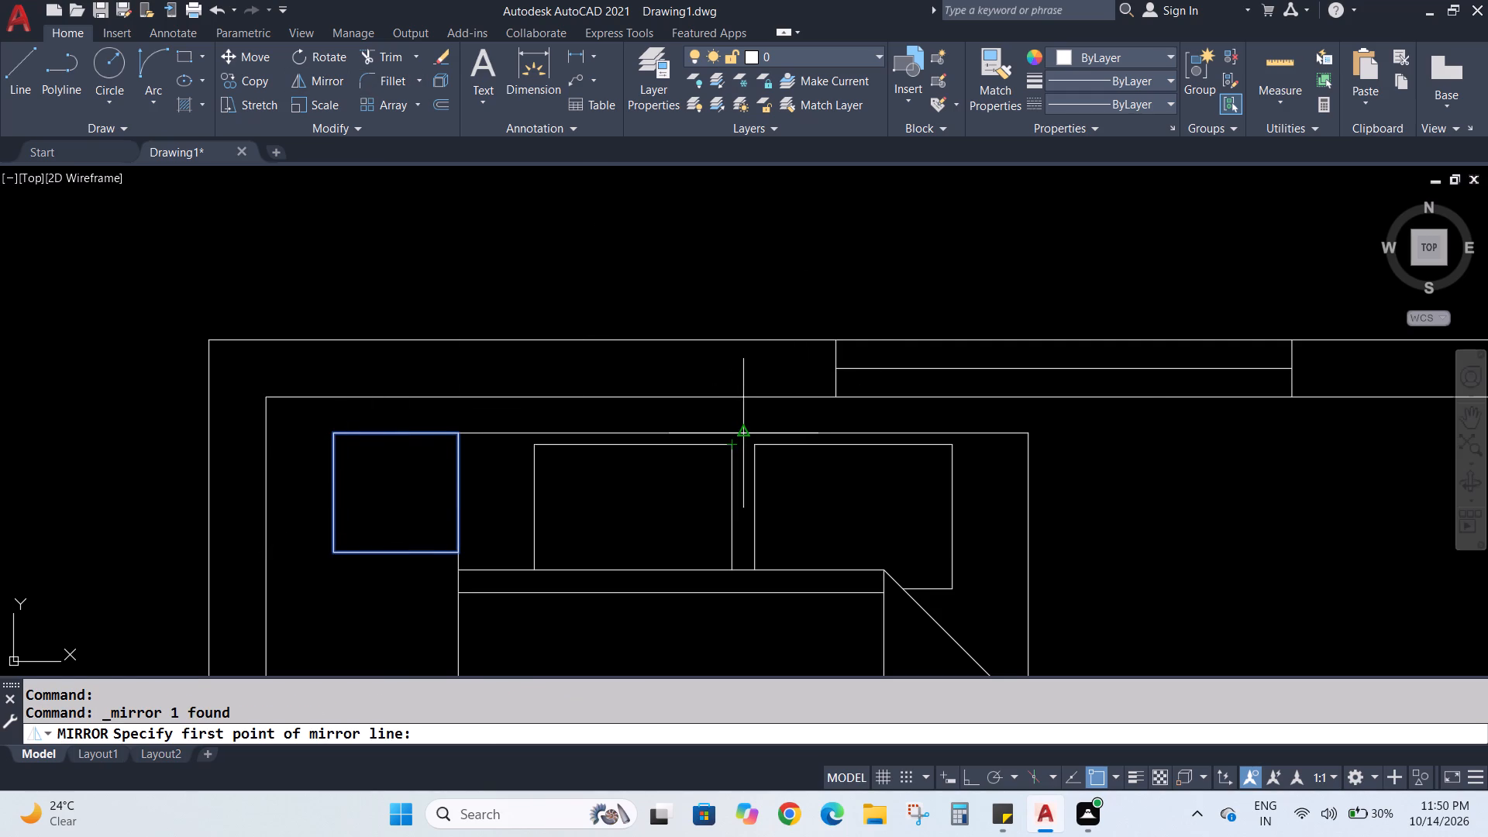
left_click(738, 428)
left_click(739, 593)
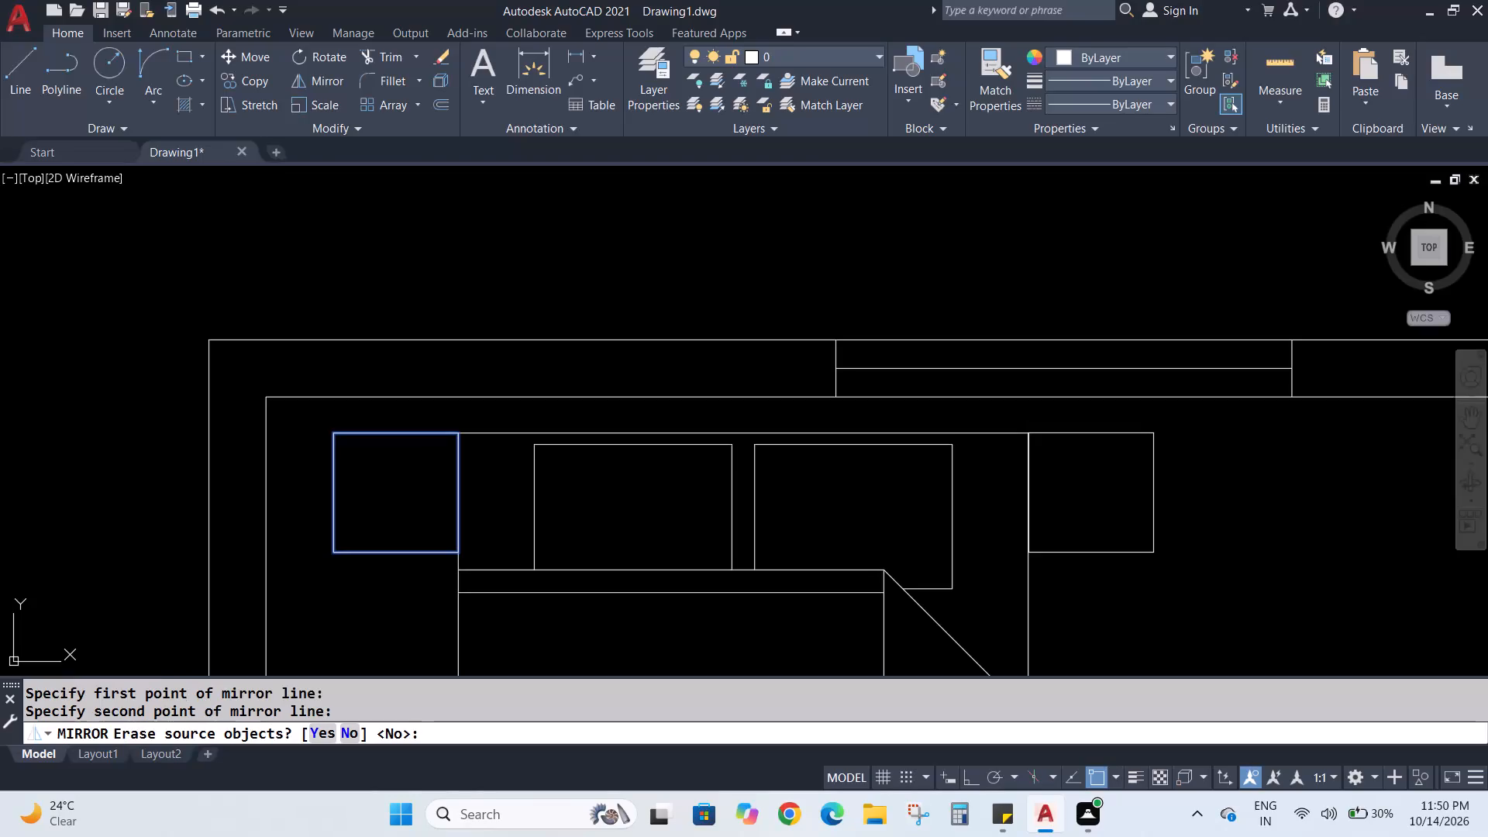
key("Return")
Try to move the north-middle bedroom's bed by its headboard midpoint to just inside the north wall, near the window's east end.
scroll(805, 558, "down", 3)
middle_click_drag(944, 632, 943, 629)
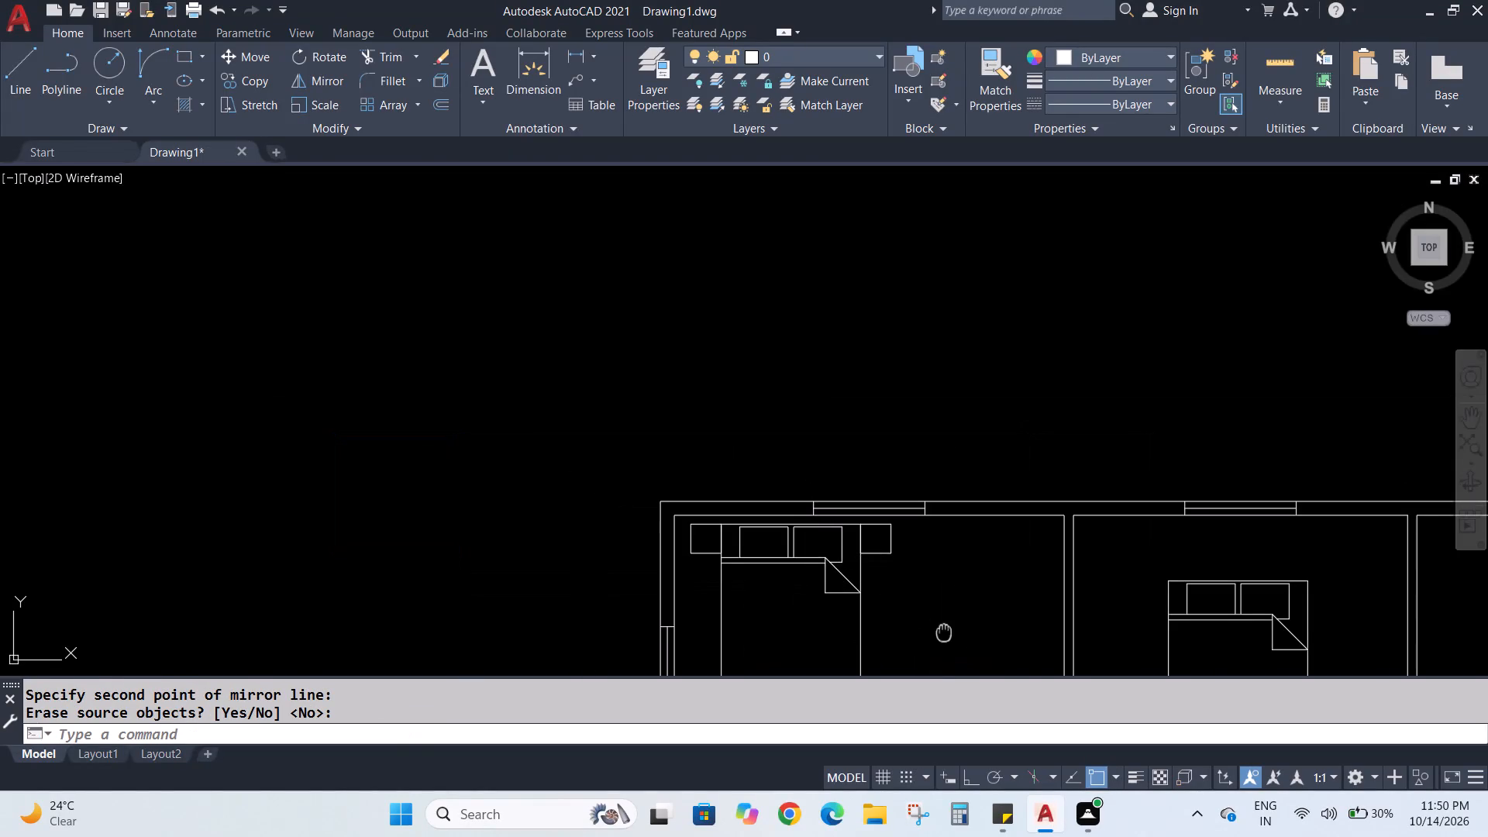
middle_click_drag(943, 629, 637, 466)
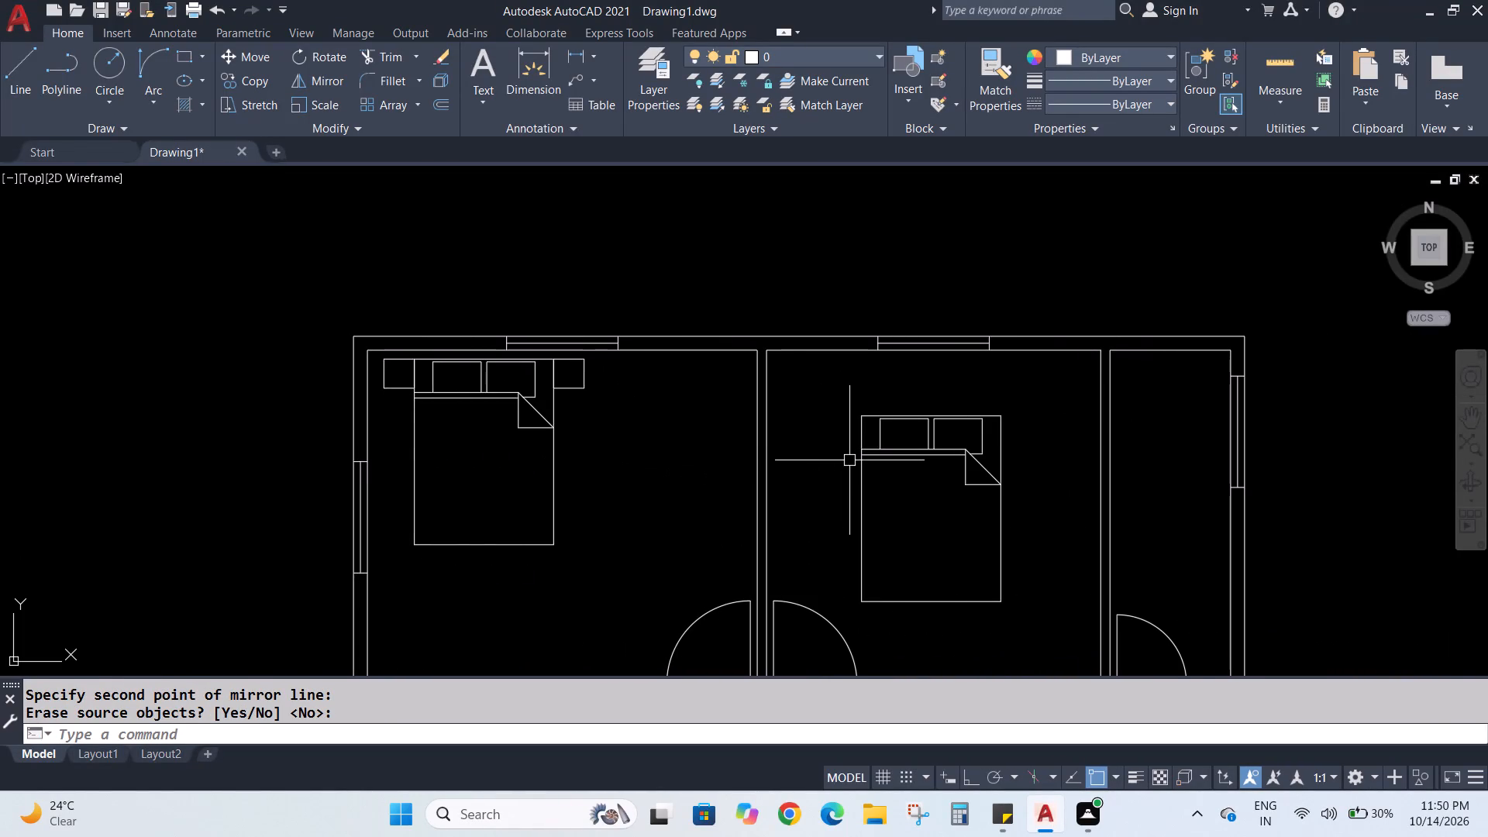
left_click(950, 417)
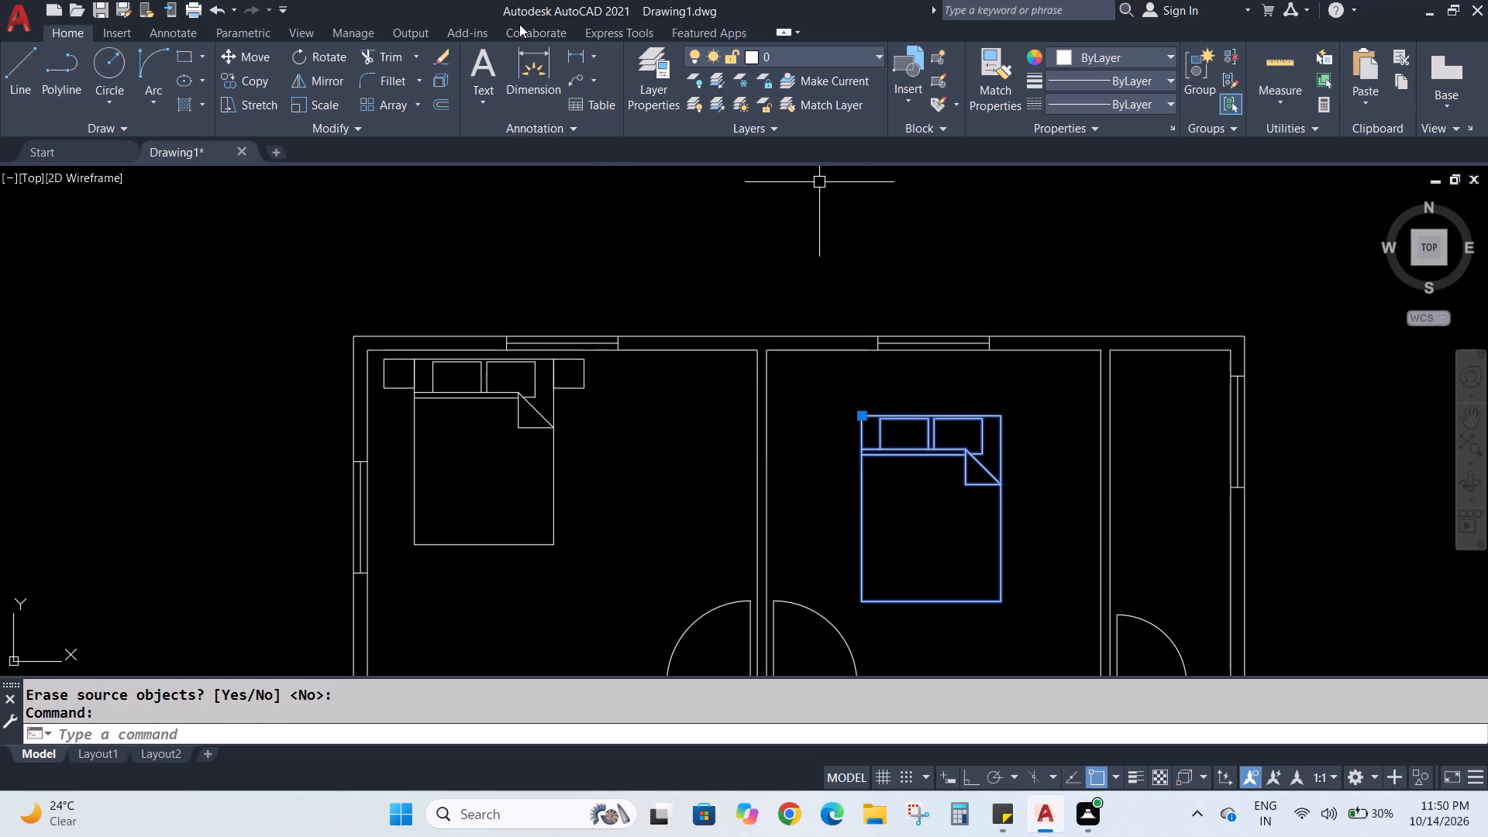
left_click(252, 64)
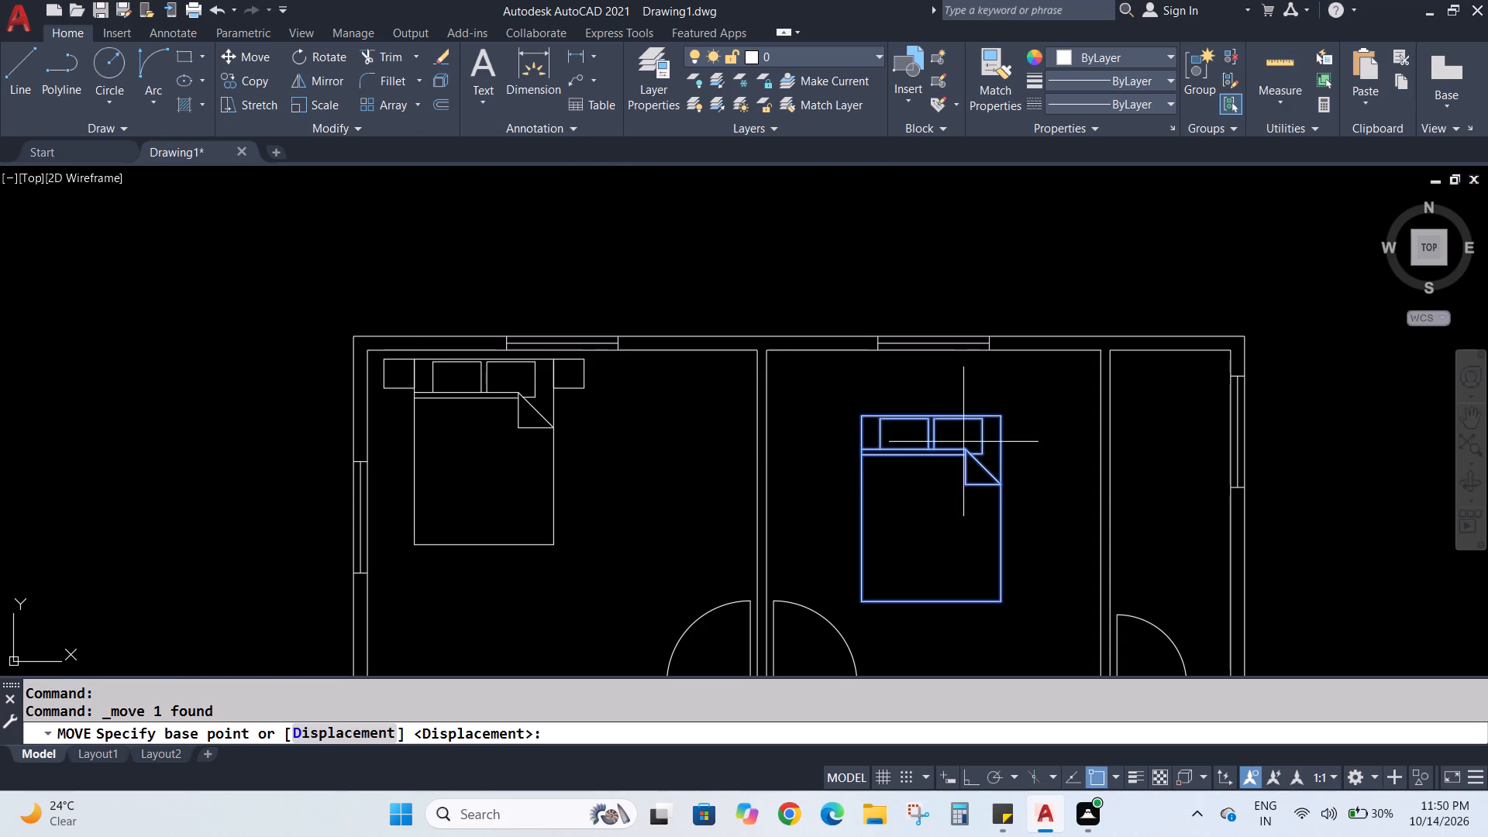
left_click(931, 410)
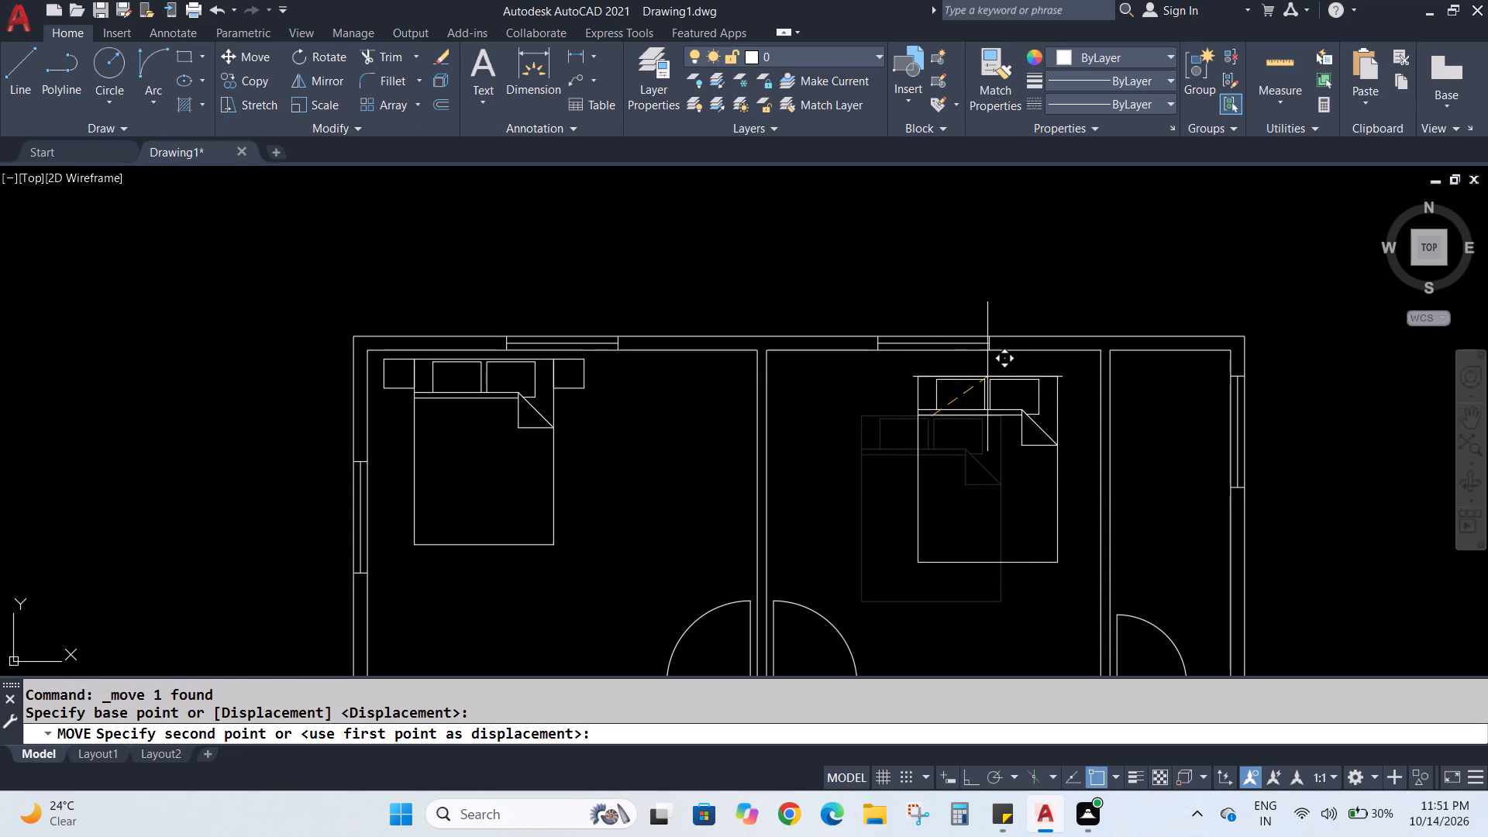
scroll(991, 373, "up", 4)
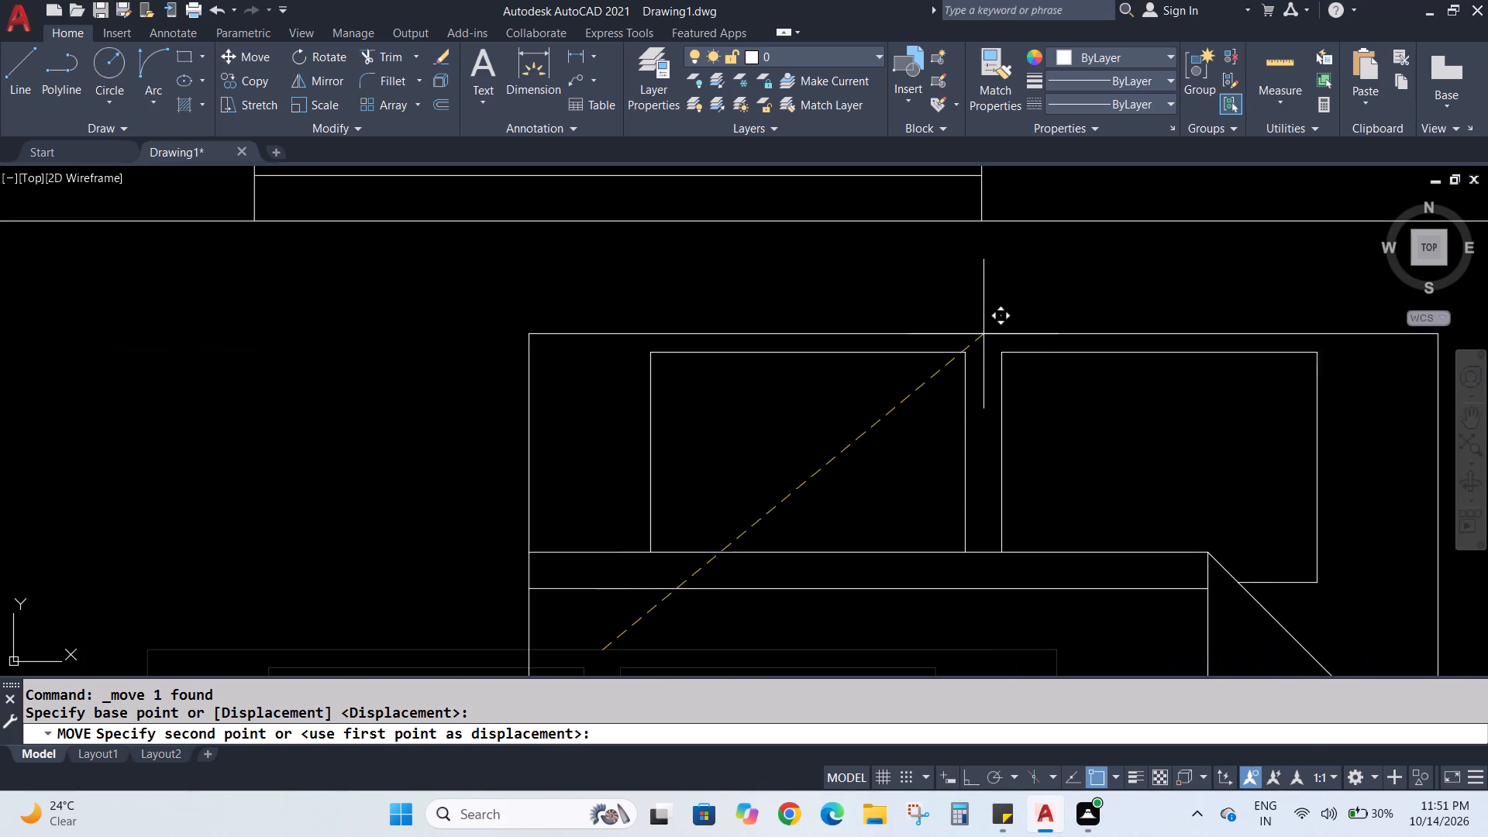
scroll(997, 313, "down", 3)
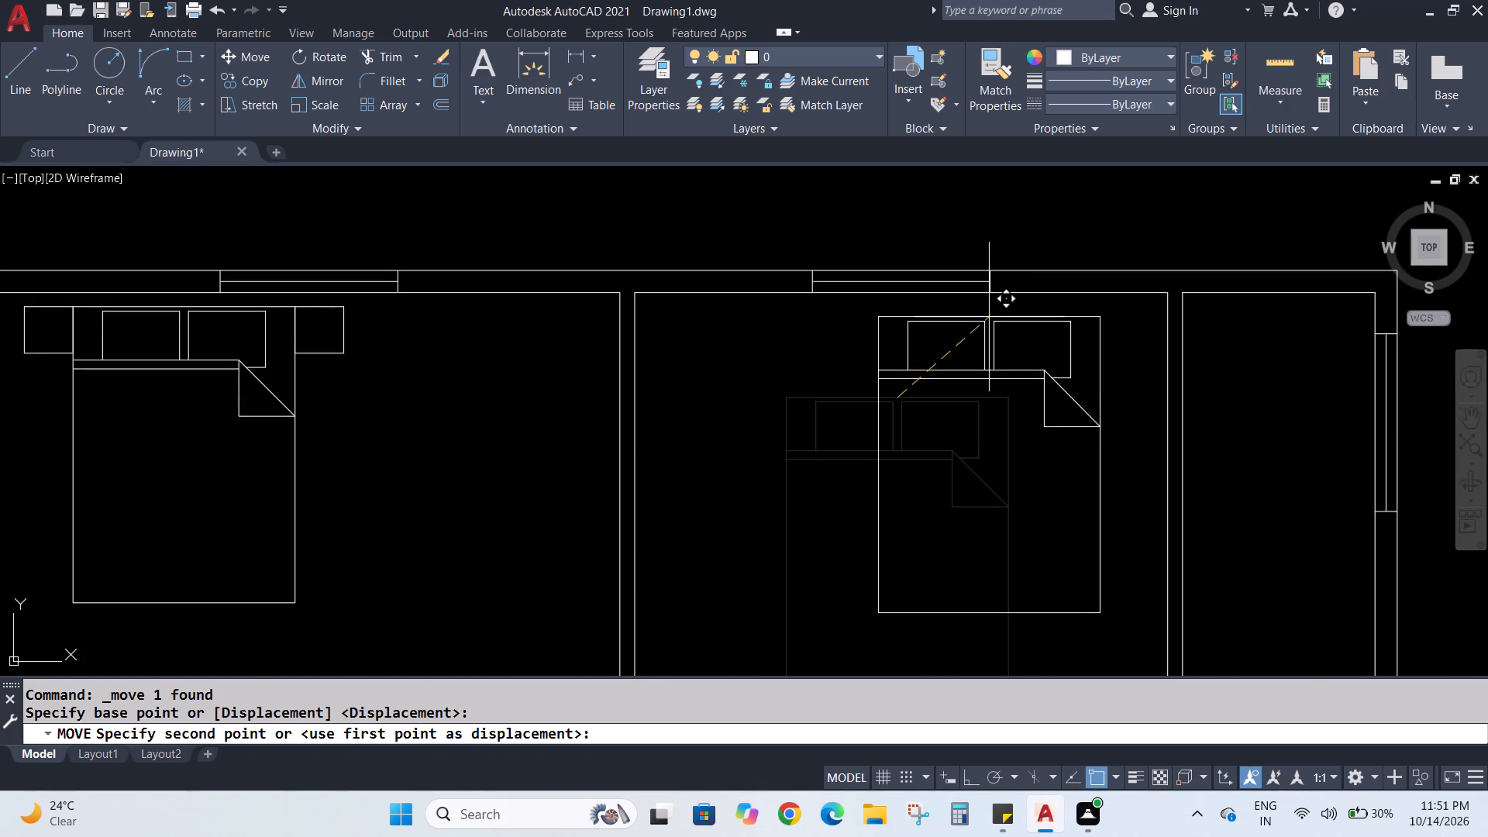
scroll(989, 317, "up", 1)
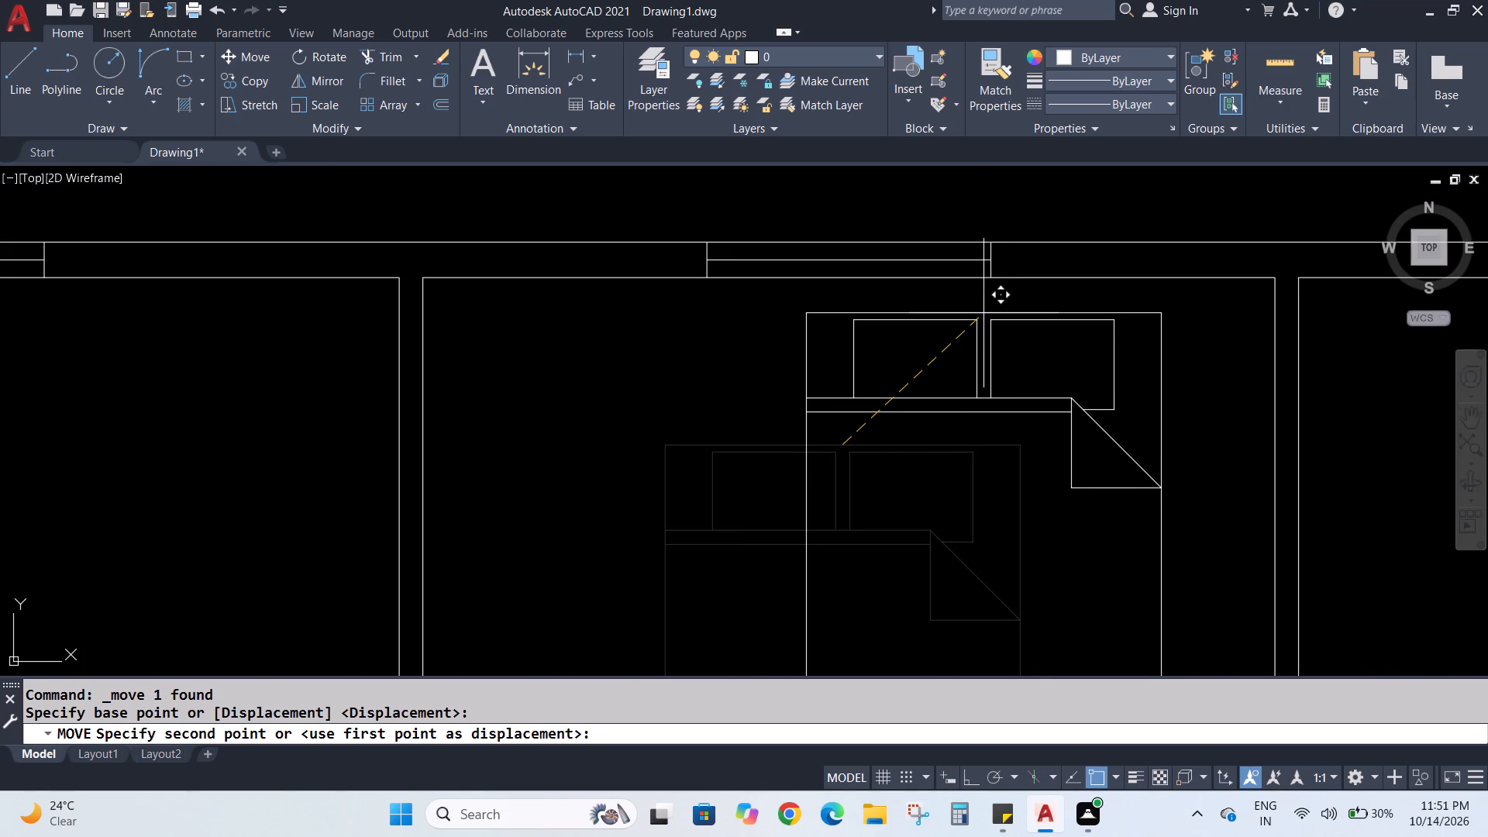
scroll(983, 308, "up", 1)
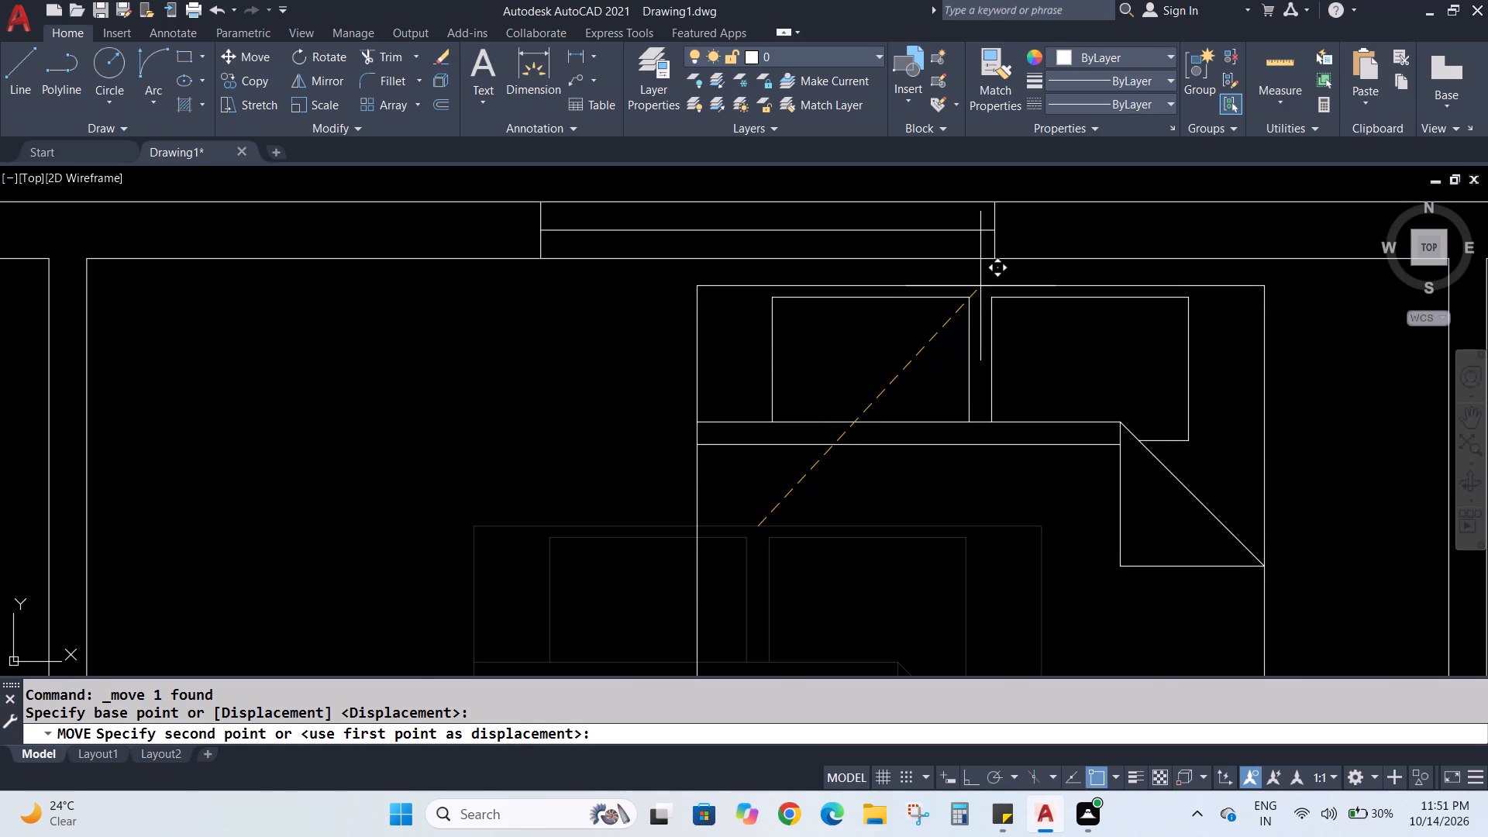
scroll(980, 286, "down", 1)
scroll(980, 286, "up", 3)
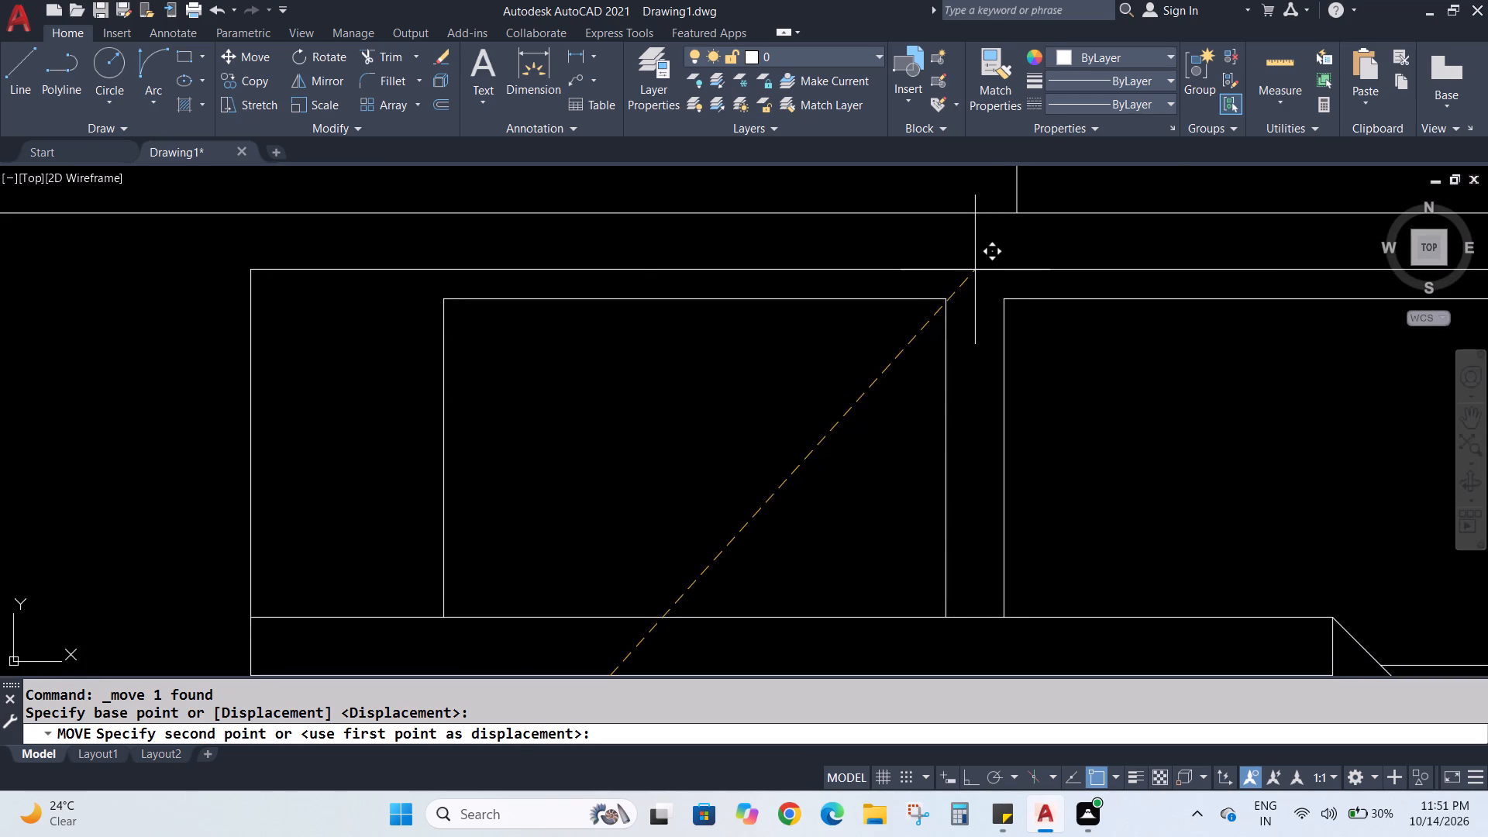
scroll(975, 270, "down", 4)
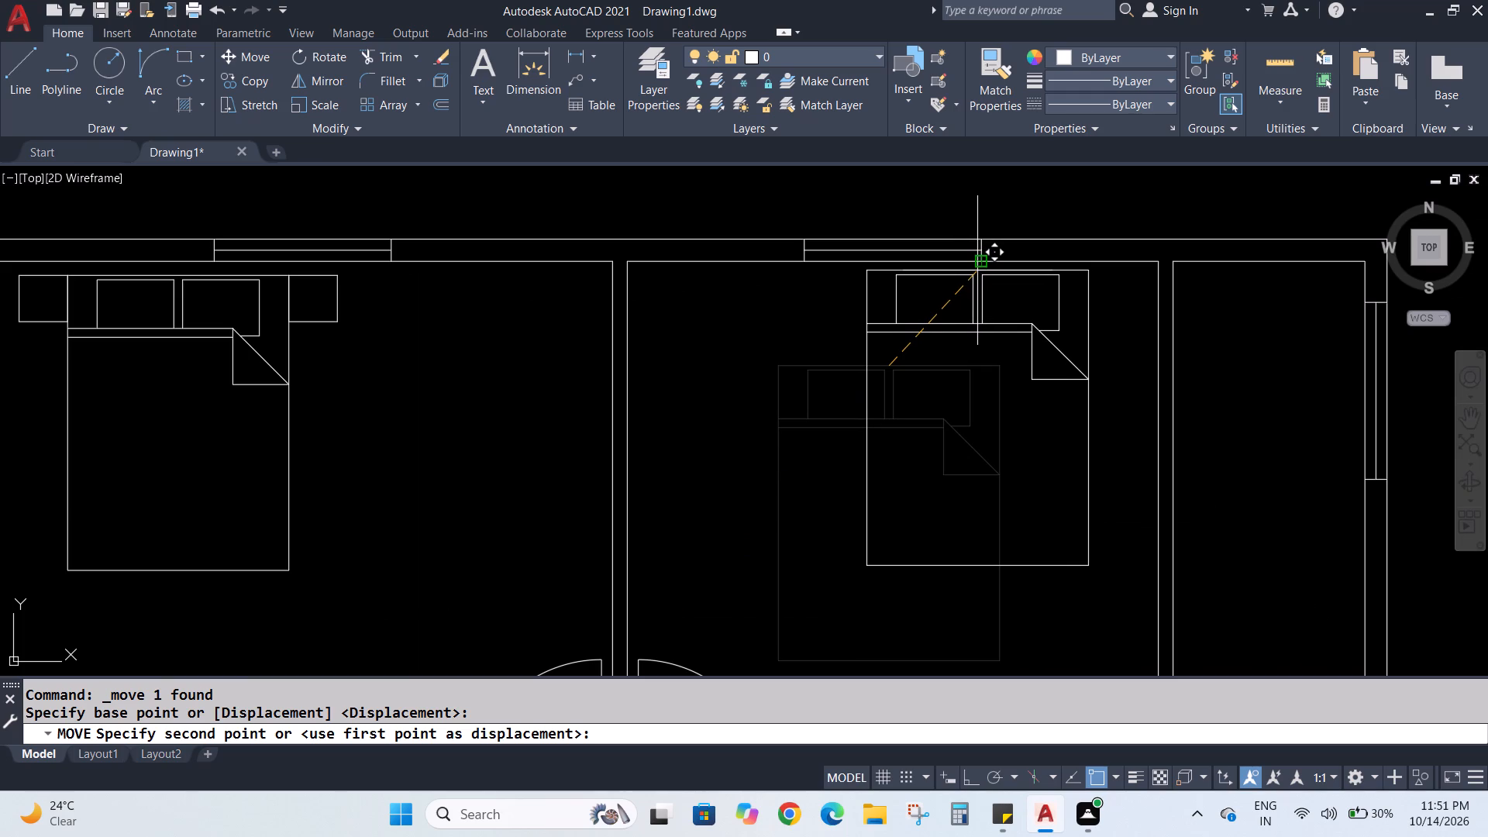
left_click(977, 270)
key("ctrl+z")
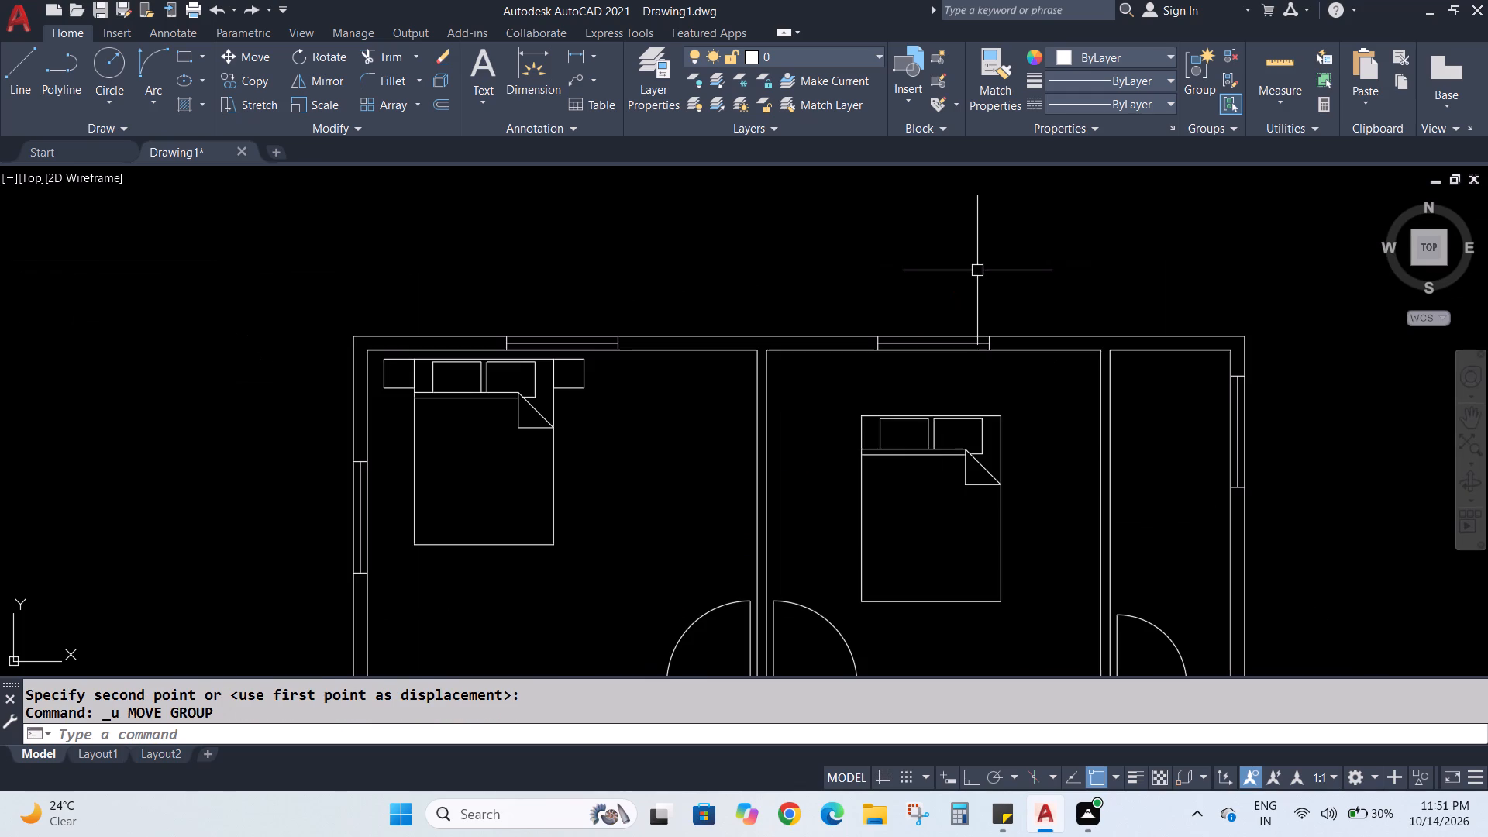
Move the north-middle bedroom's bed by the top midpoint of its east pillow to just inside the north wall, east of the window's centre.
left_click(958, 420)
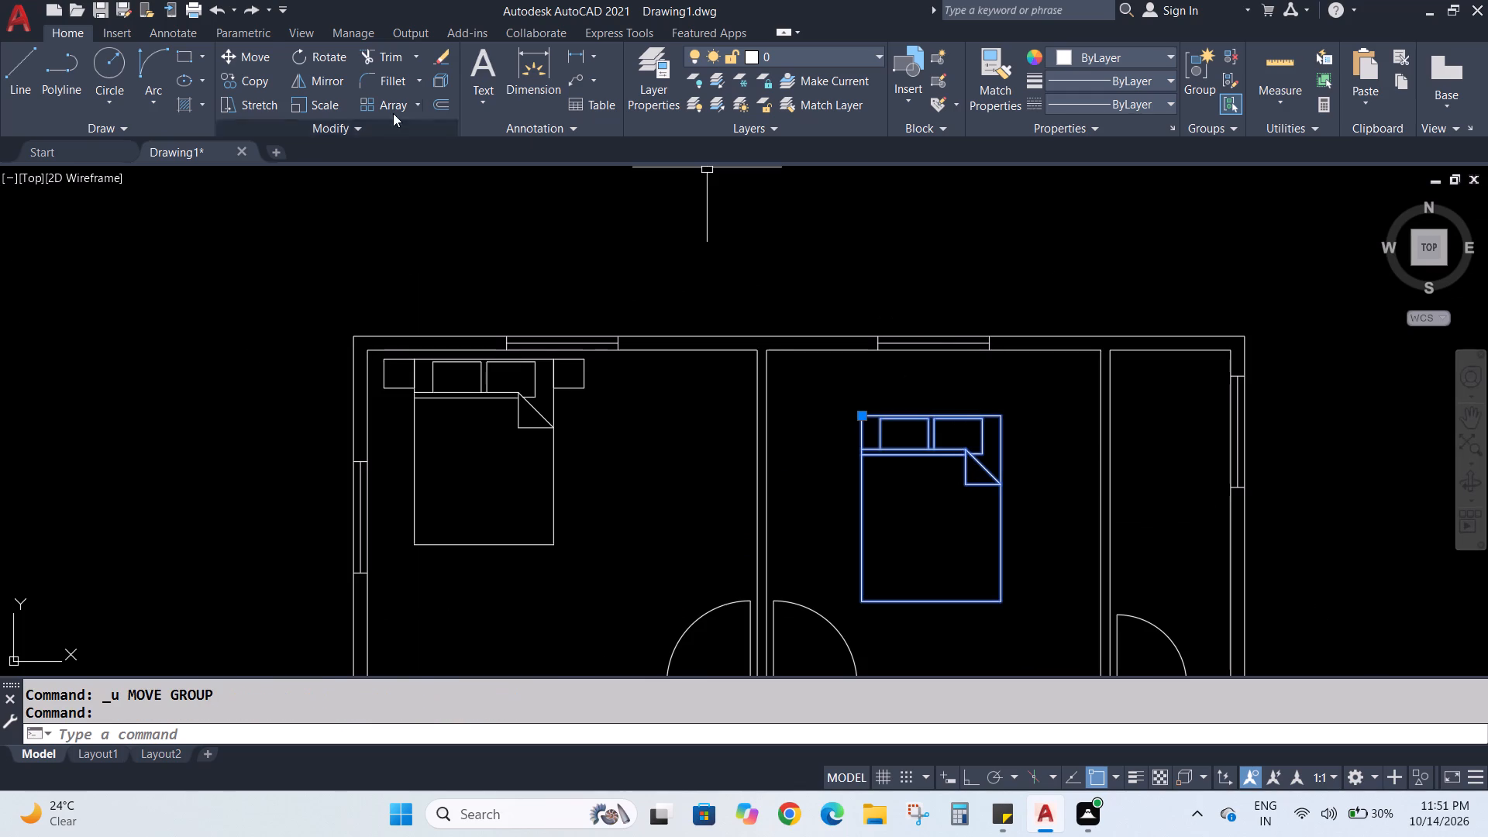
left_click(261, 55)
scroll(1085, 501, "up", 2)
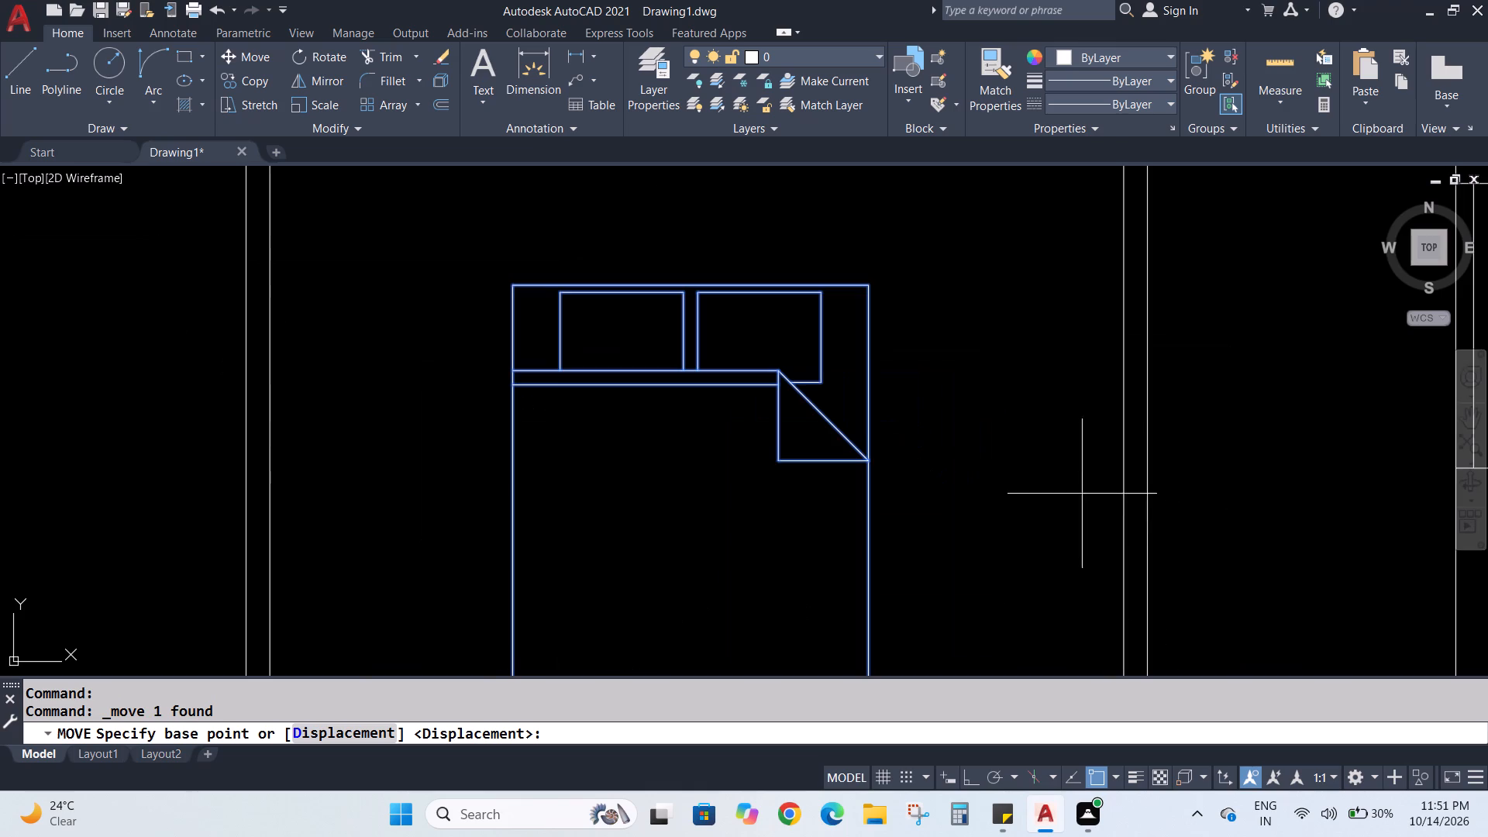
left_click(754, 283)
scroll(885, 284, "down", 2)
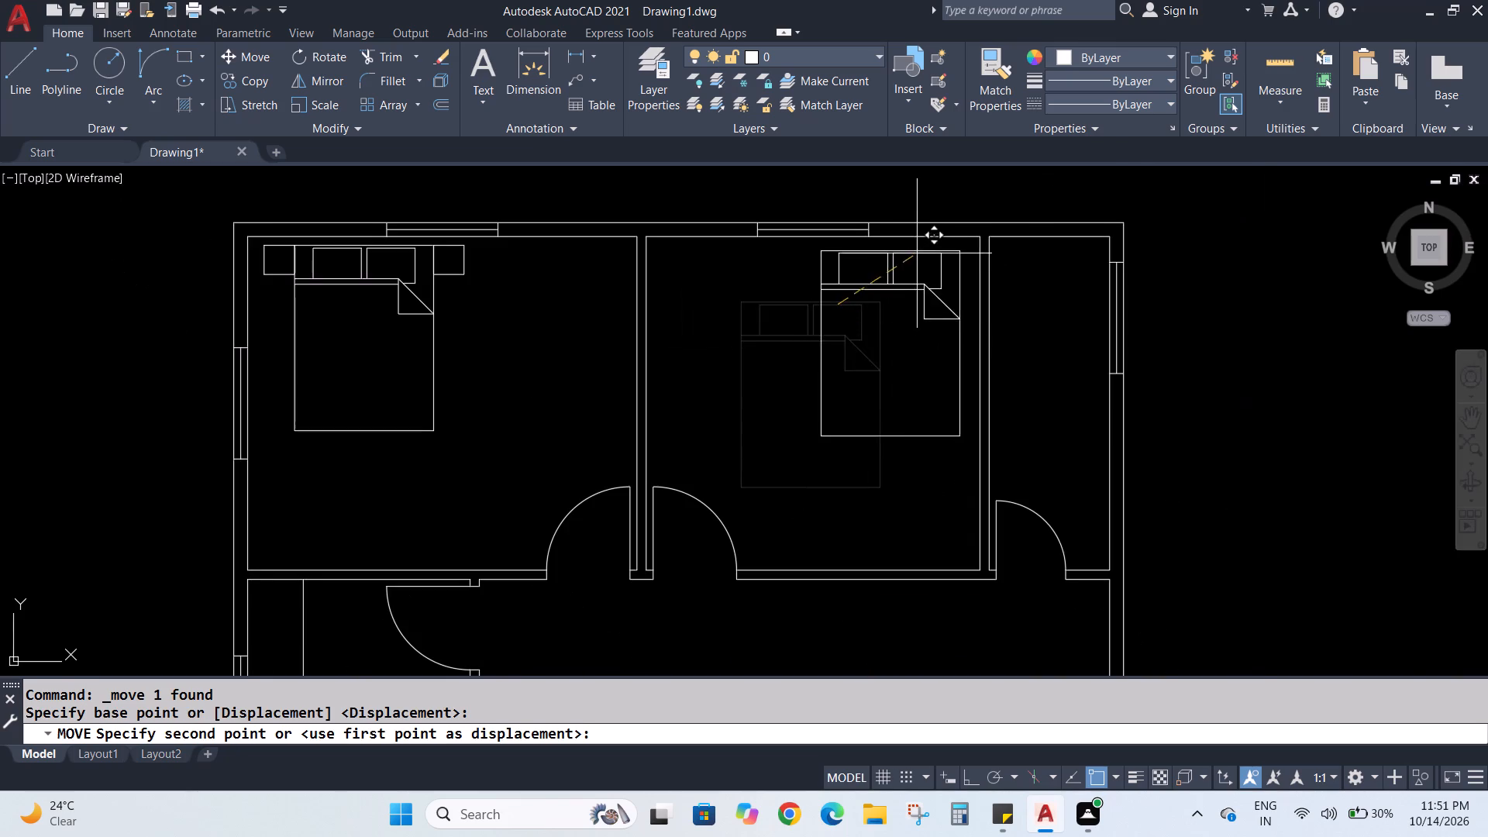
scroll(917, 253, "up", 3)
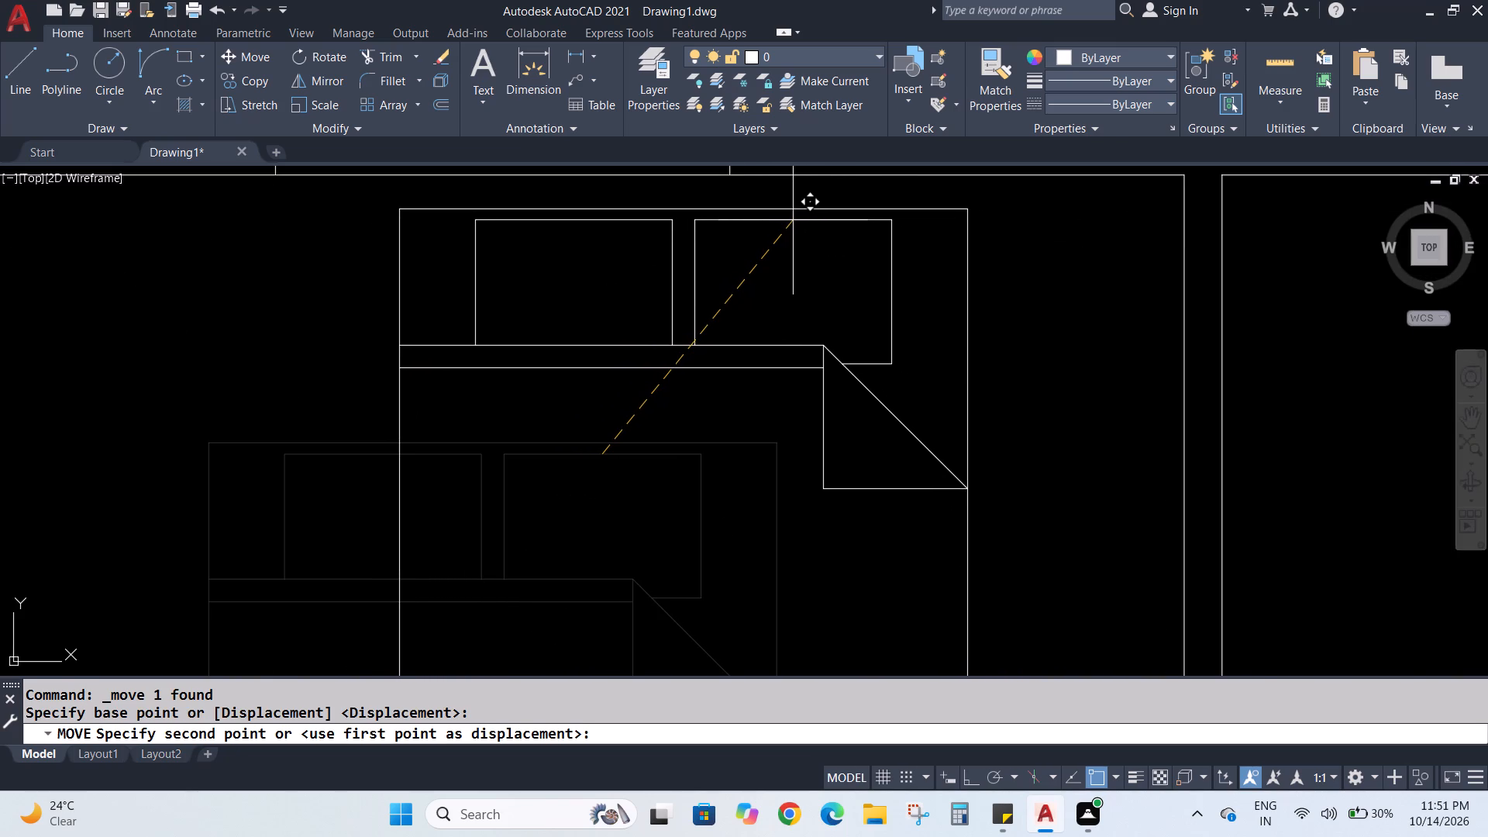
left_click(793, 220)
Draw a small bedside-table rectangle from the north-middle bed's headboard corner, on its west side.
scroll(900, 312, "down", 4)
scroll(886, 309, "up", 3)
scroll(701, 297, "up", 1)
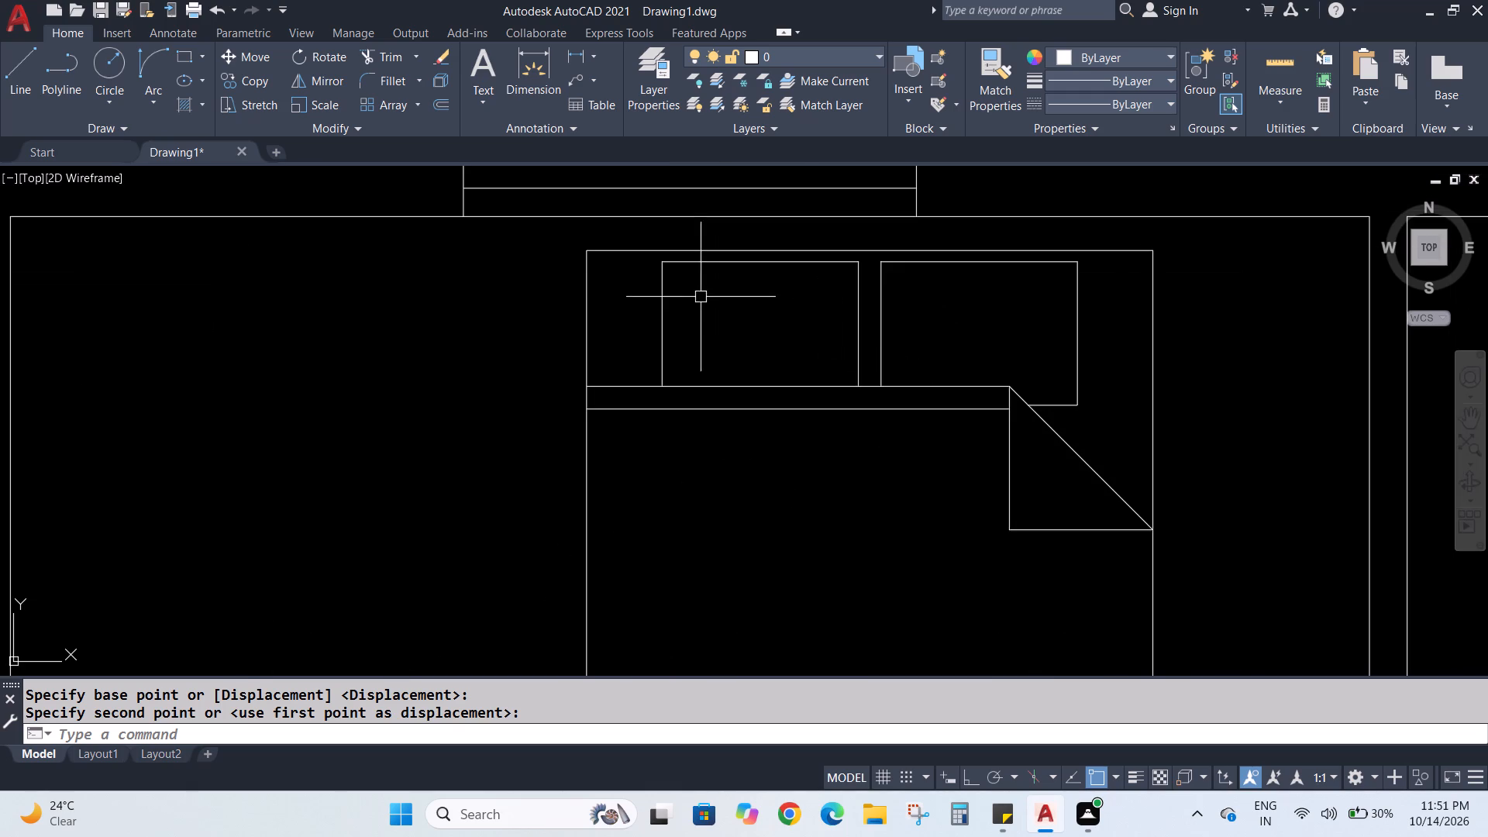
type("RE")
key("c")
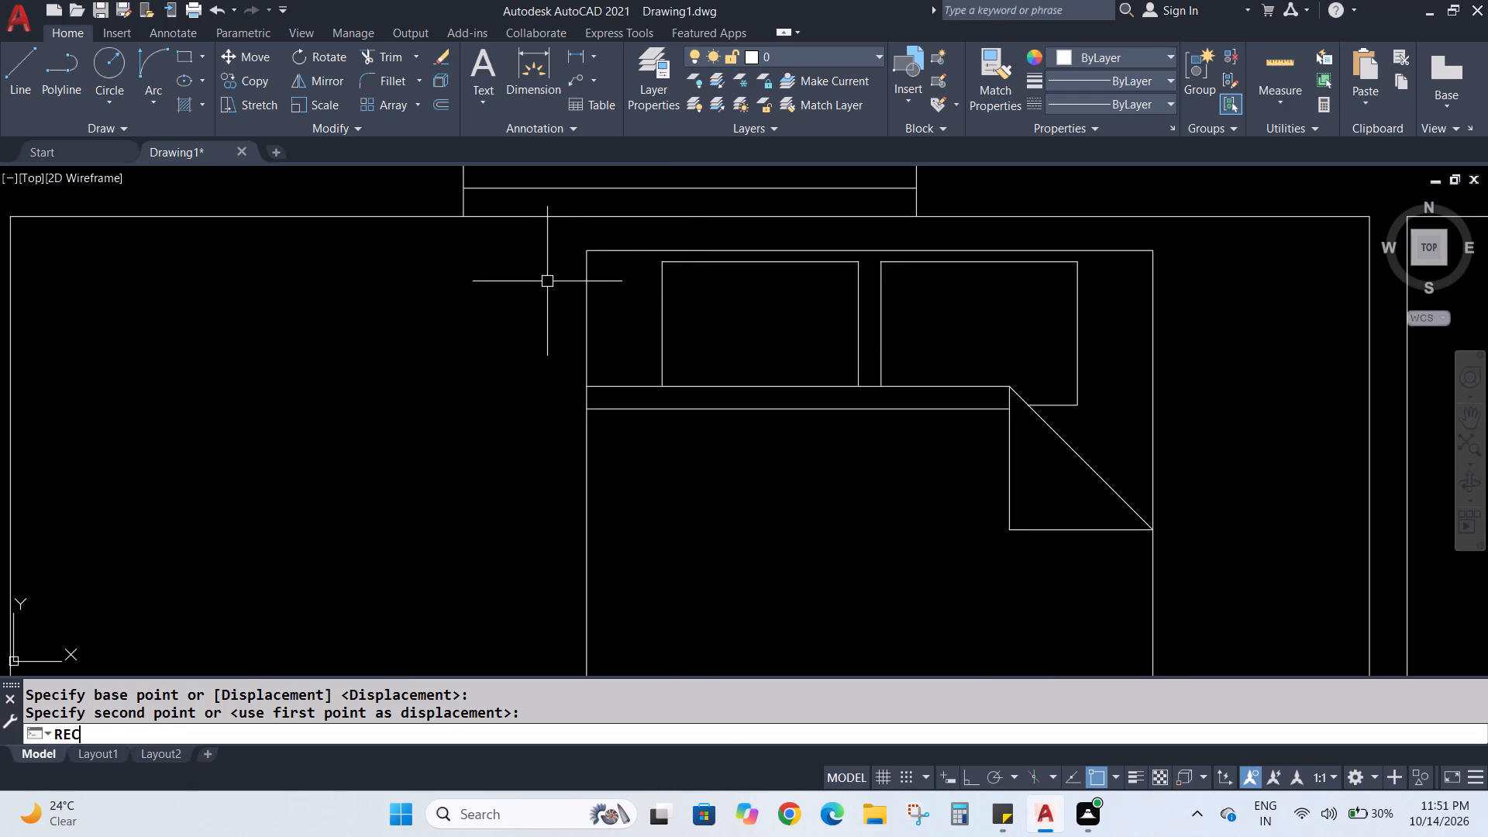
key("Return")
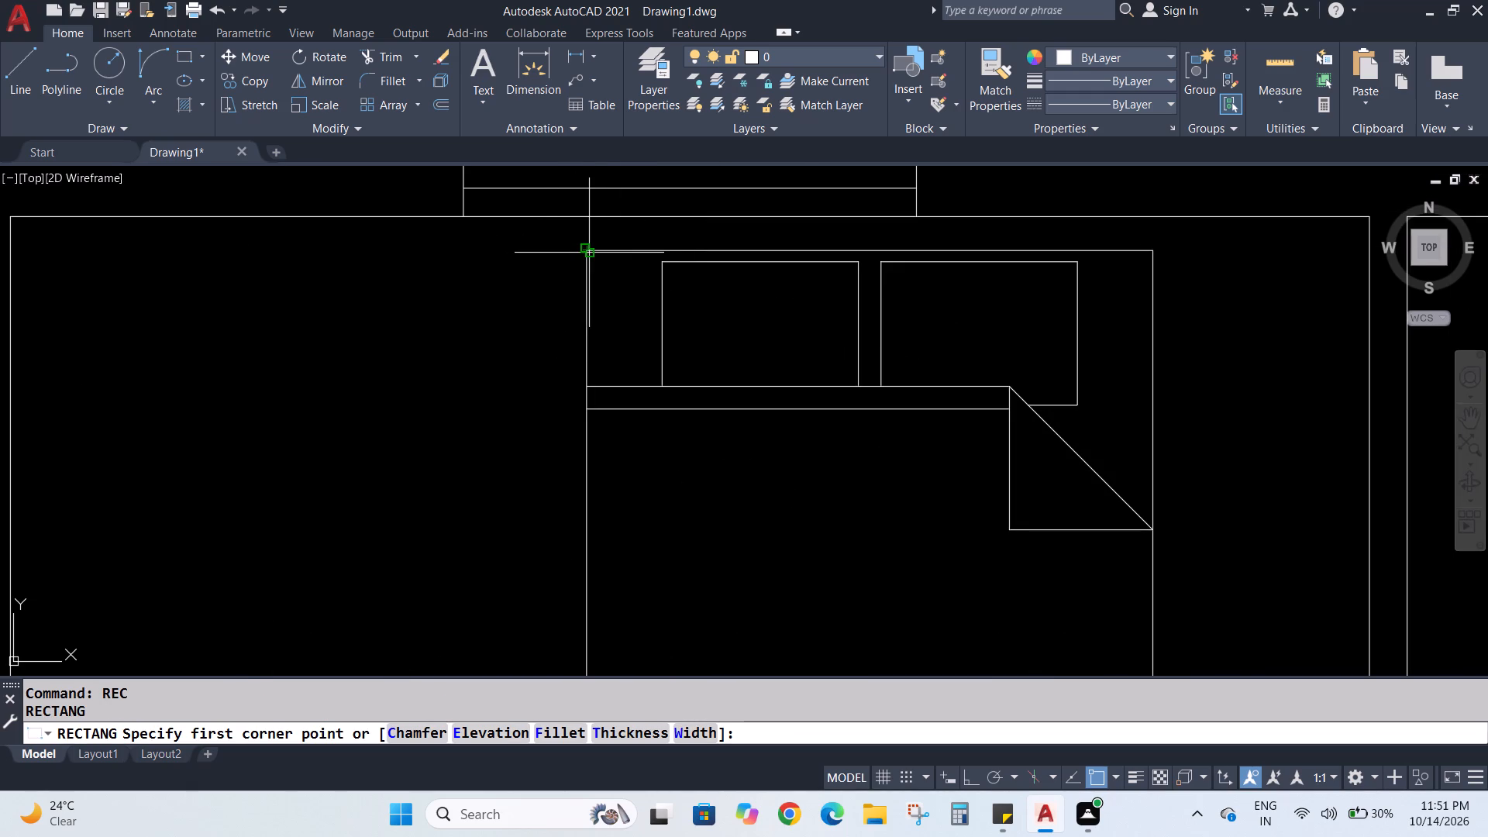
left_click(587, 251)
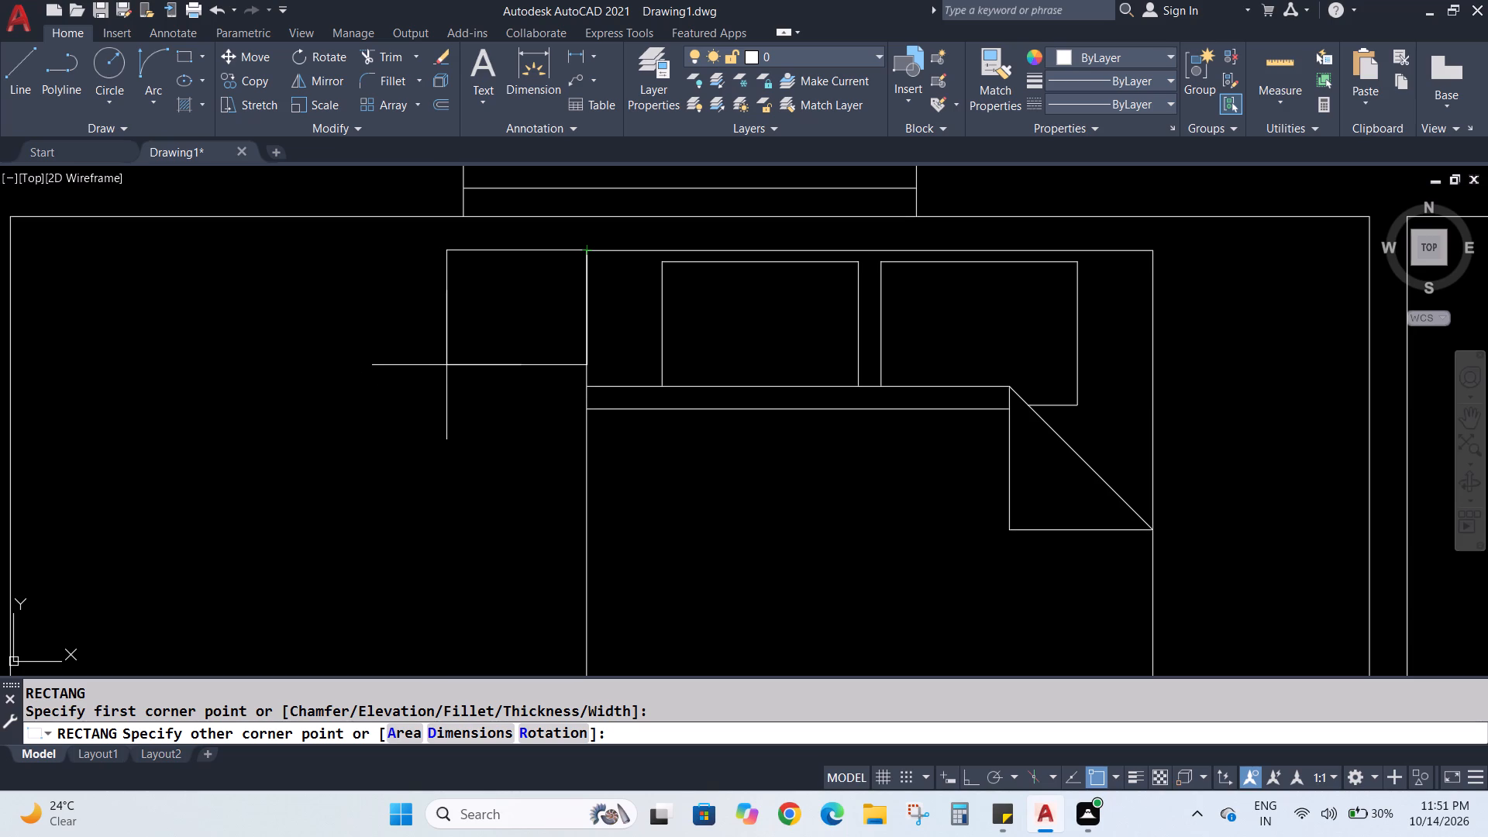
left_click(447, 366)
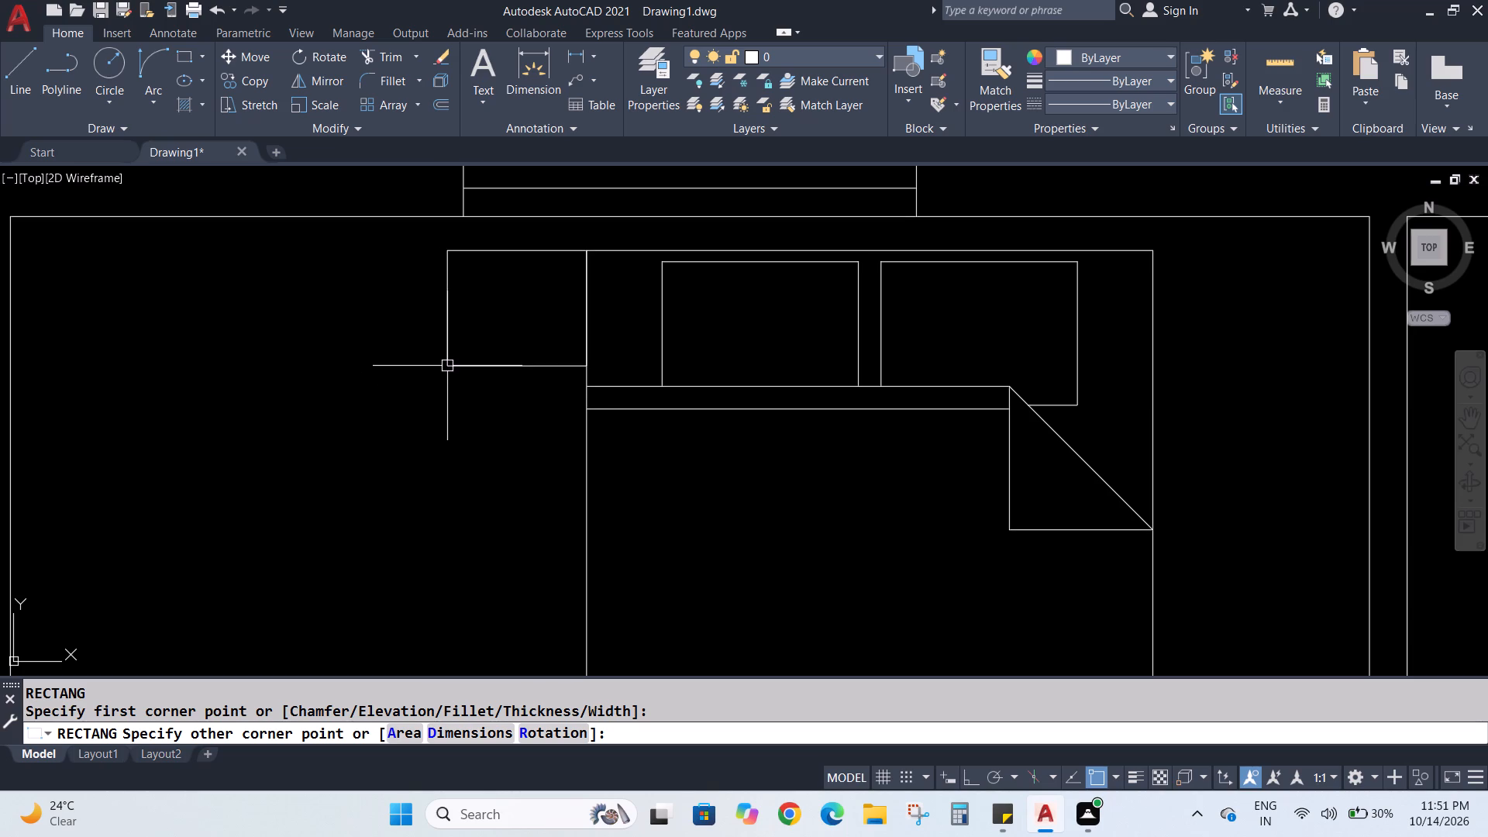
Mirror the north-middle bed's bedside table about the bed's vertical centreline to its east side, keeping the original.
key("m")
key("i")
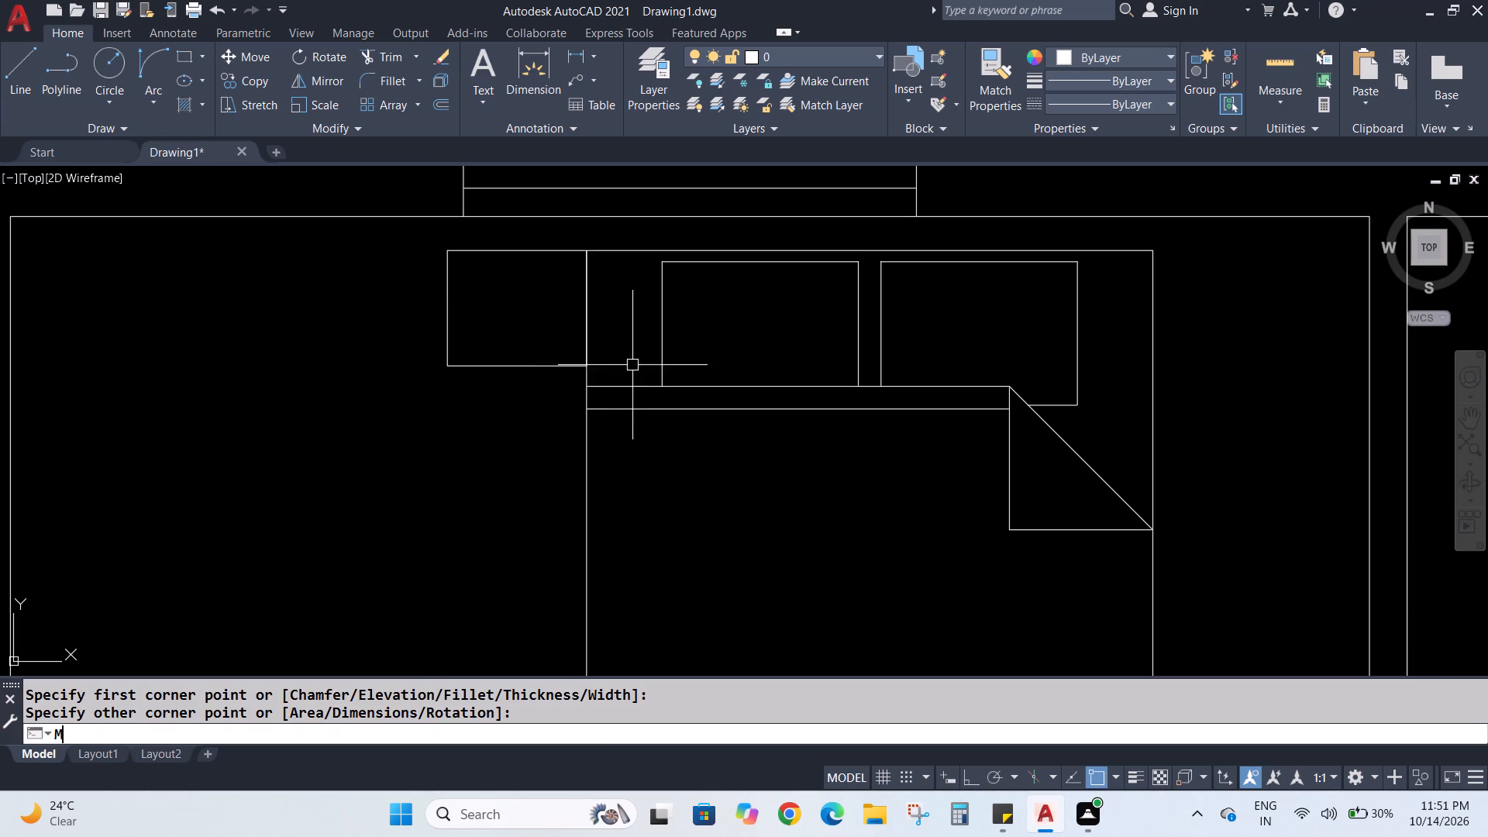
key("Return")
left_click(536, 367)
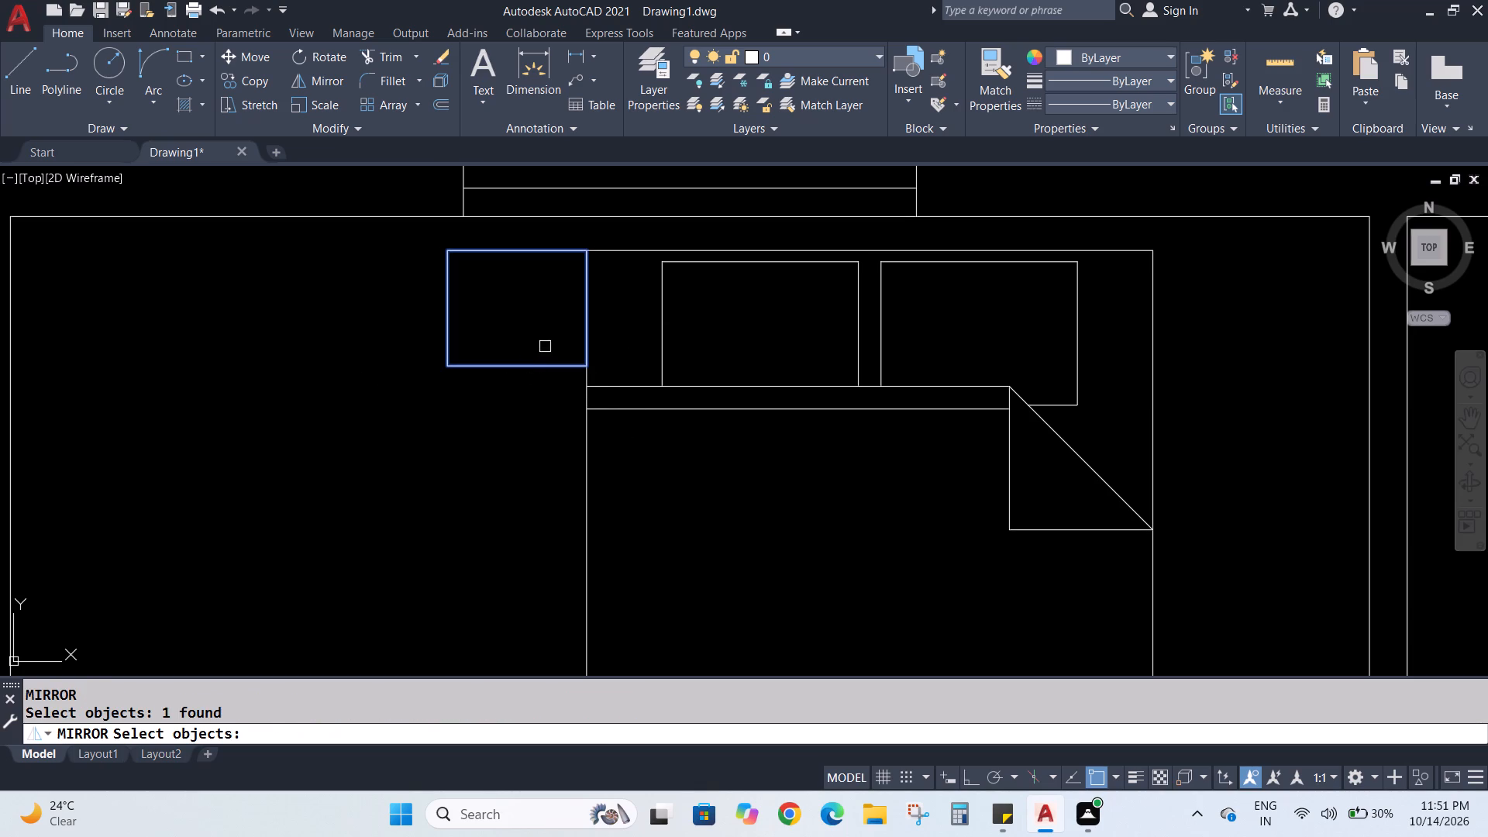
key("Return")
left_click(872, 247)
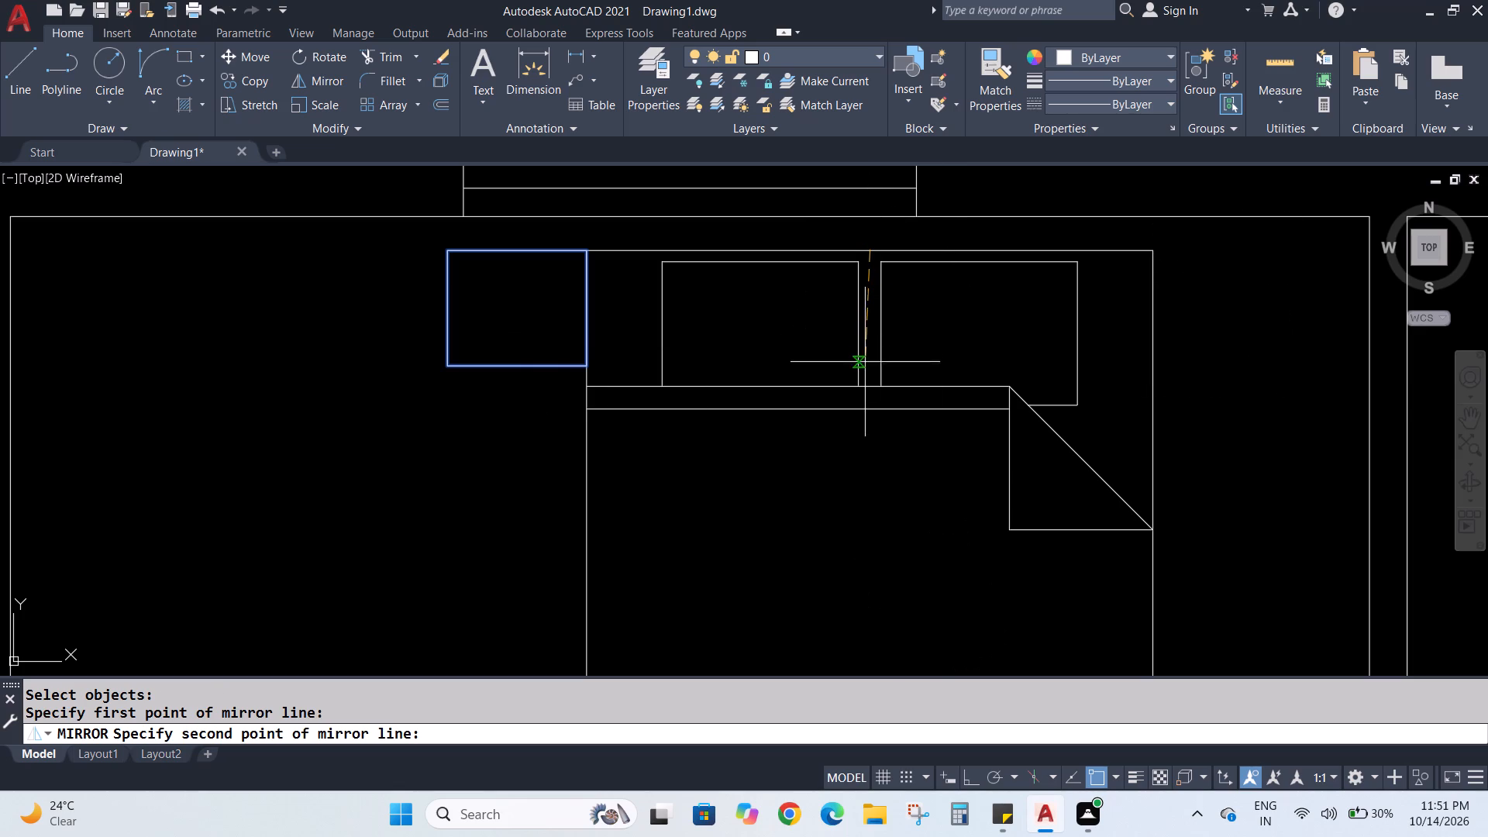
left_click(870, 386)
key("Return")
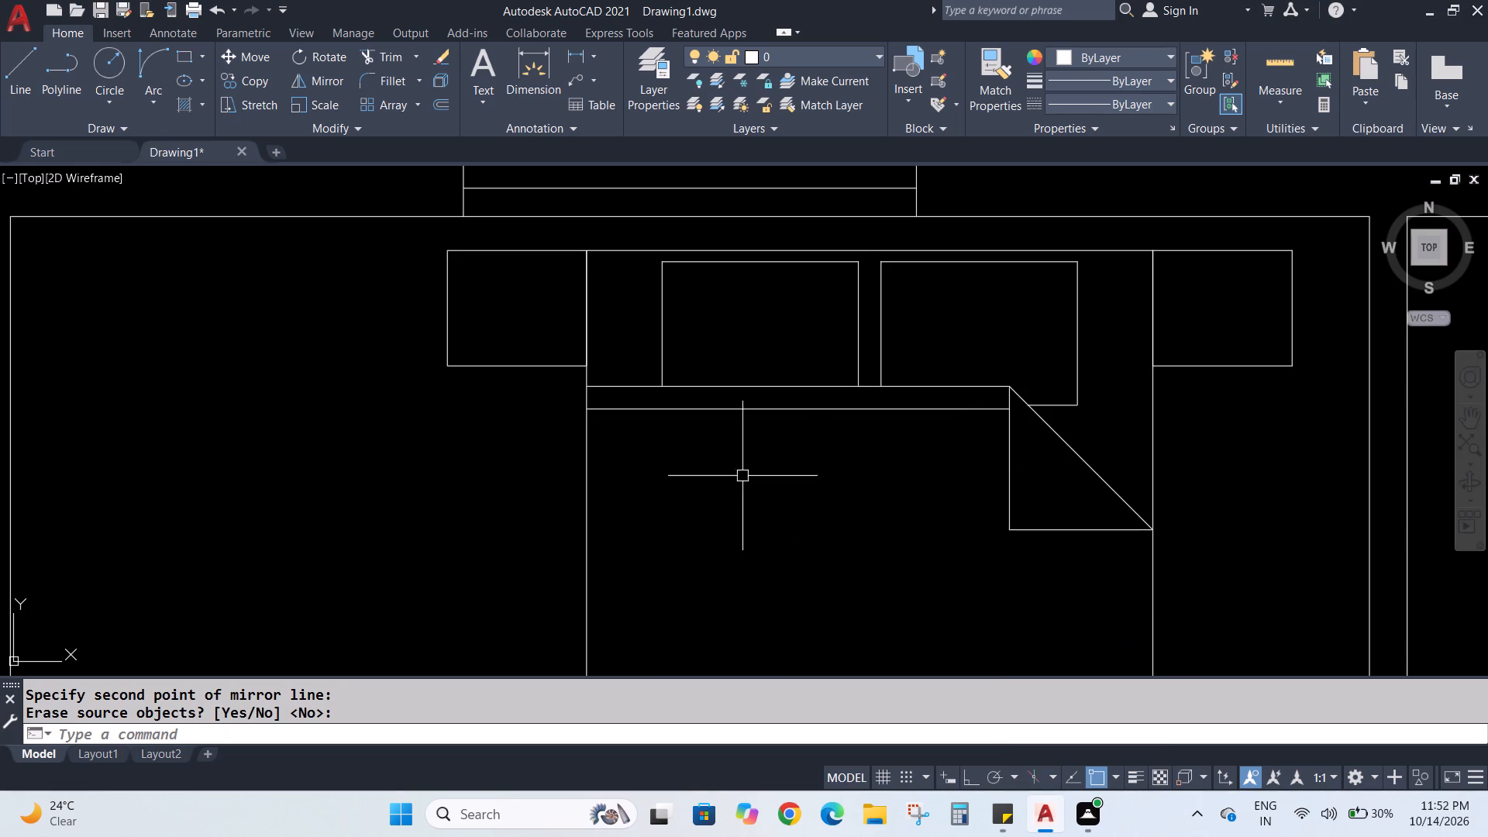
Copy the rounded rectangular block with two tabs from the spare blocks into the northwest and north-middle bedrooms, one beside each bed.
scroll(703, 460, "down", 2)
scroll(488, 525, "down", 1)
middle_click_drag(537, 558, 532, 539)
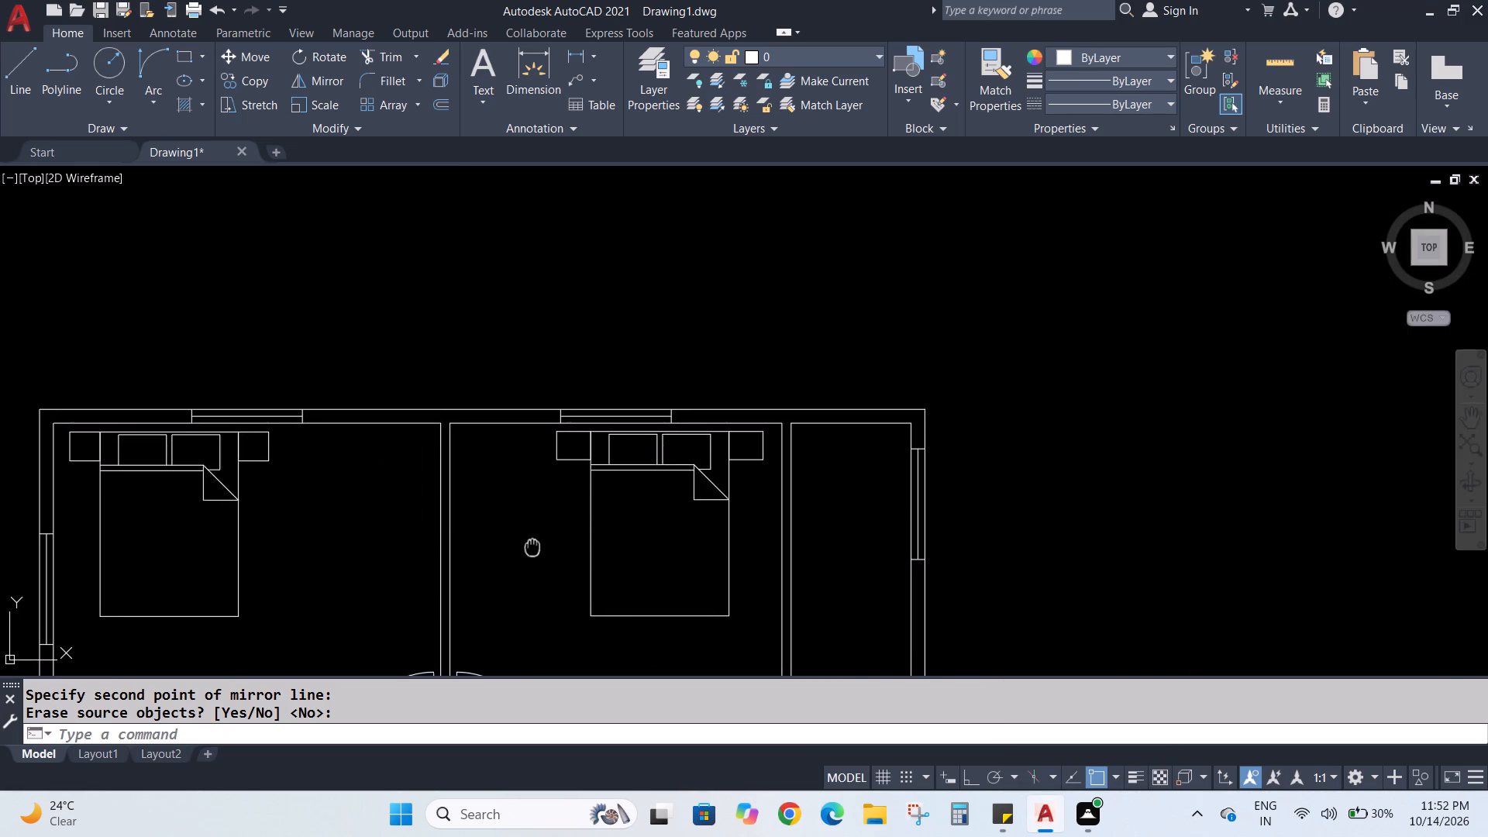
middle_click_drag(532, 539, 728, 369)
scroll(730, 377, "down", 2)
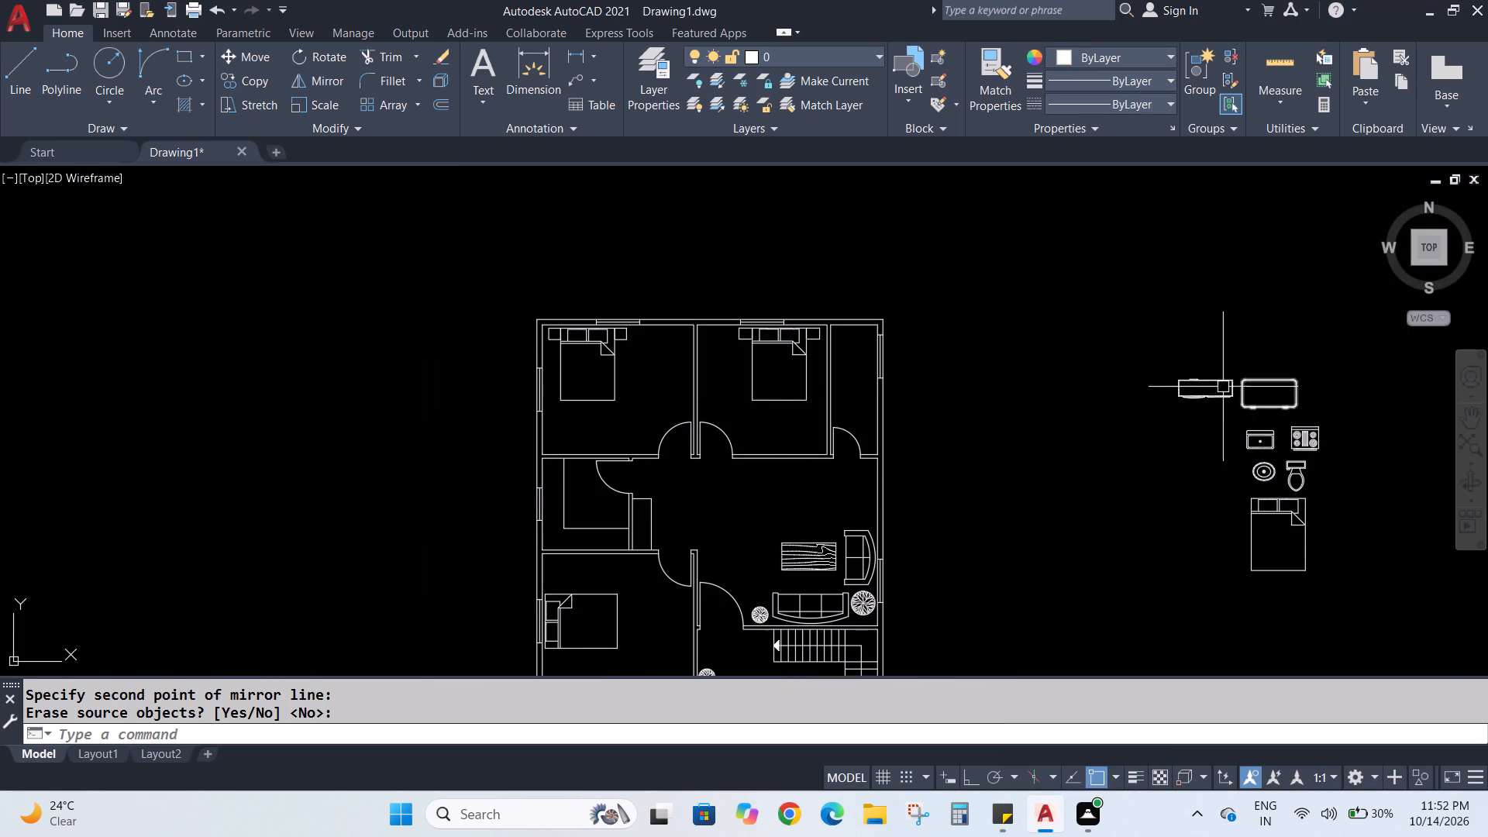
left_click(1262, 394)
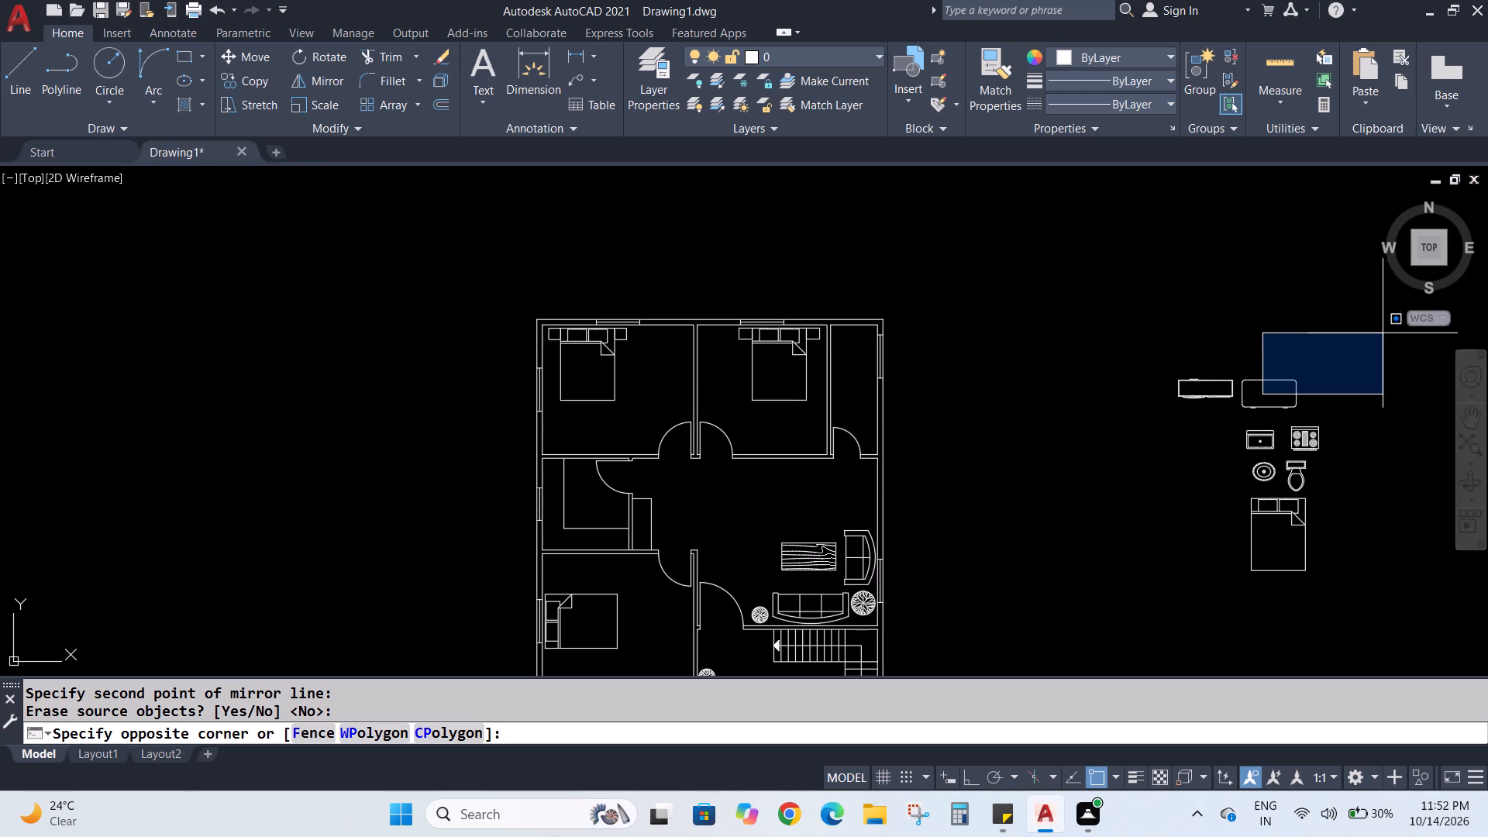
left_click(1301, 376)
left_click(1298, 381)
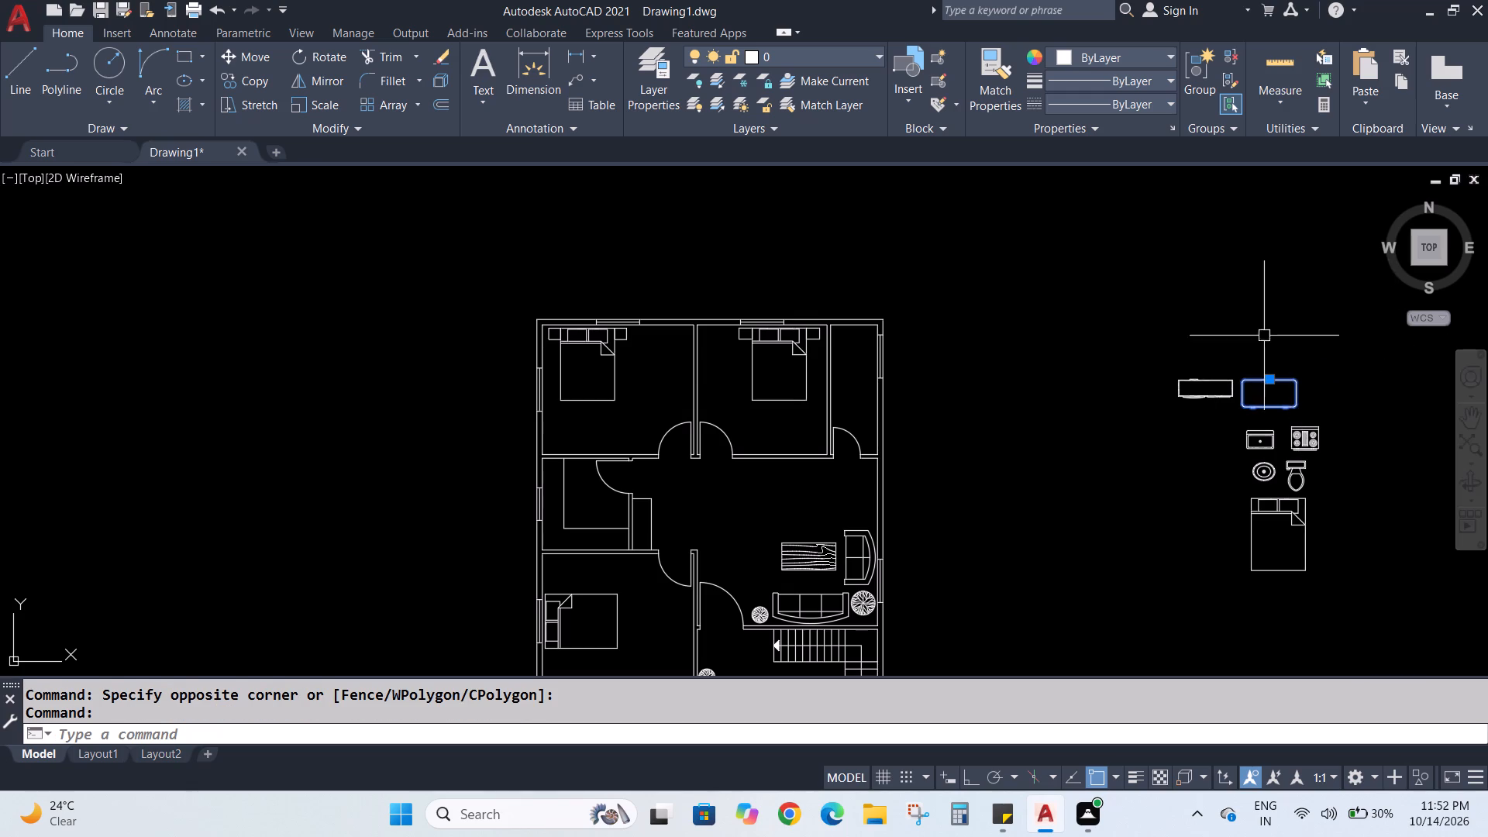
left_click(236, 83)
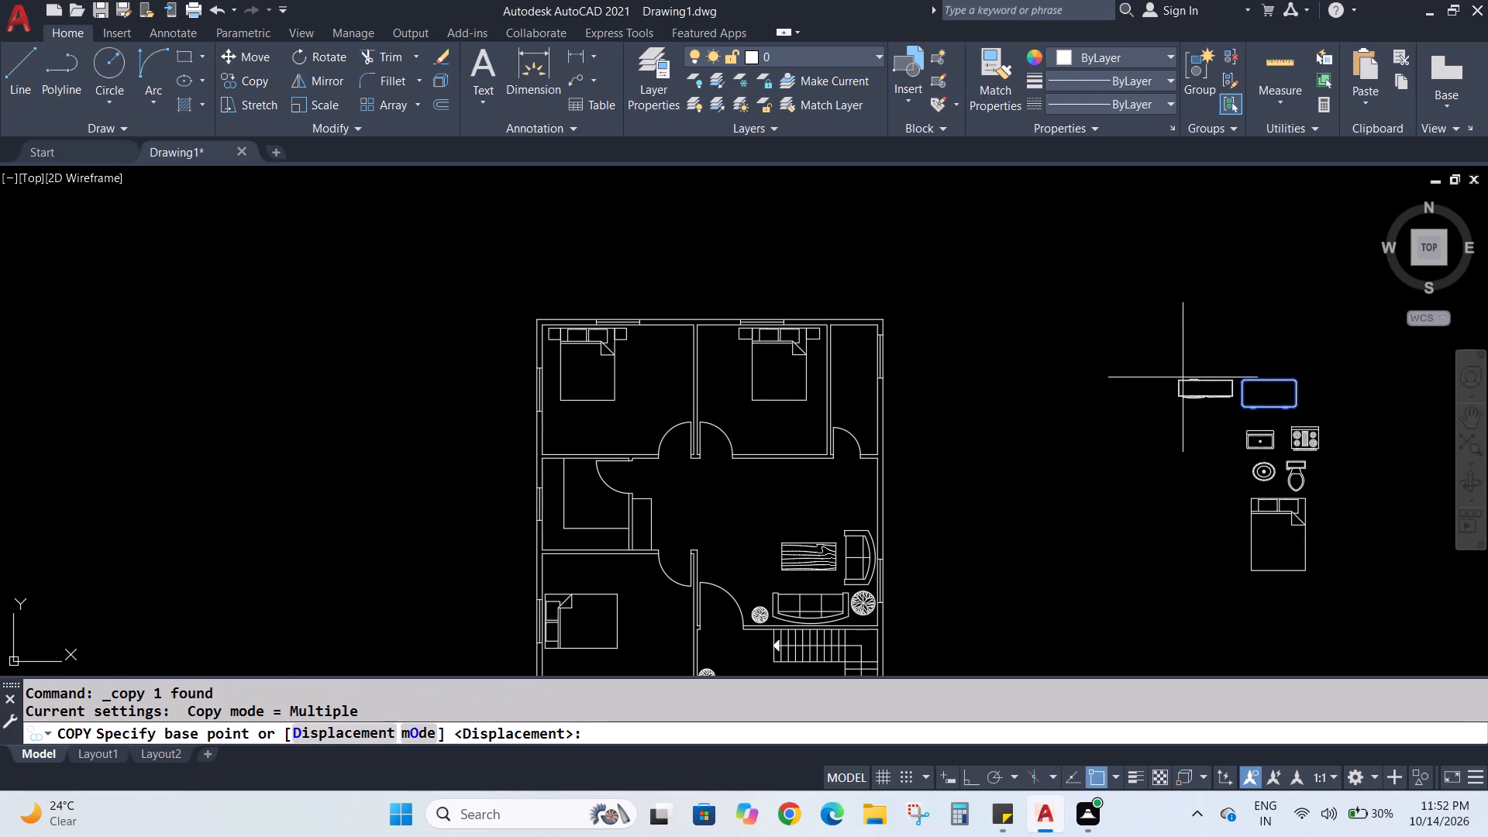
left_click(1263, 384)
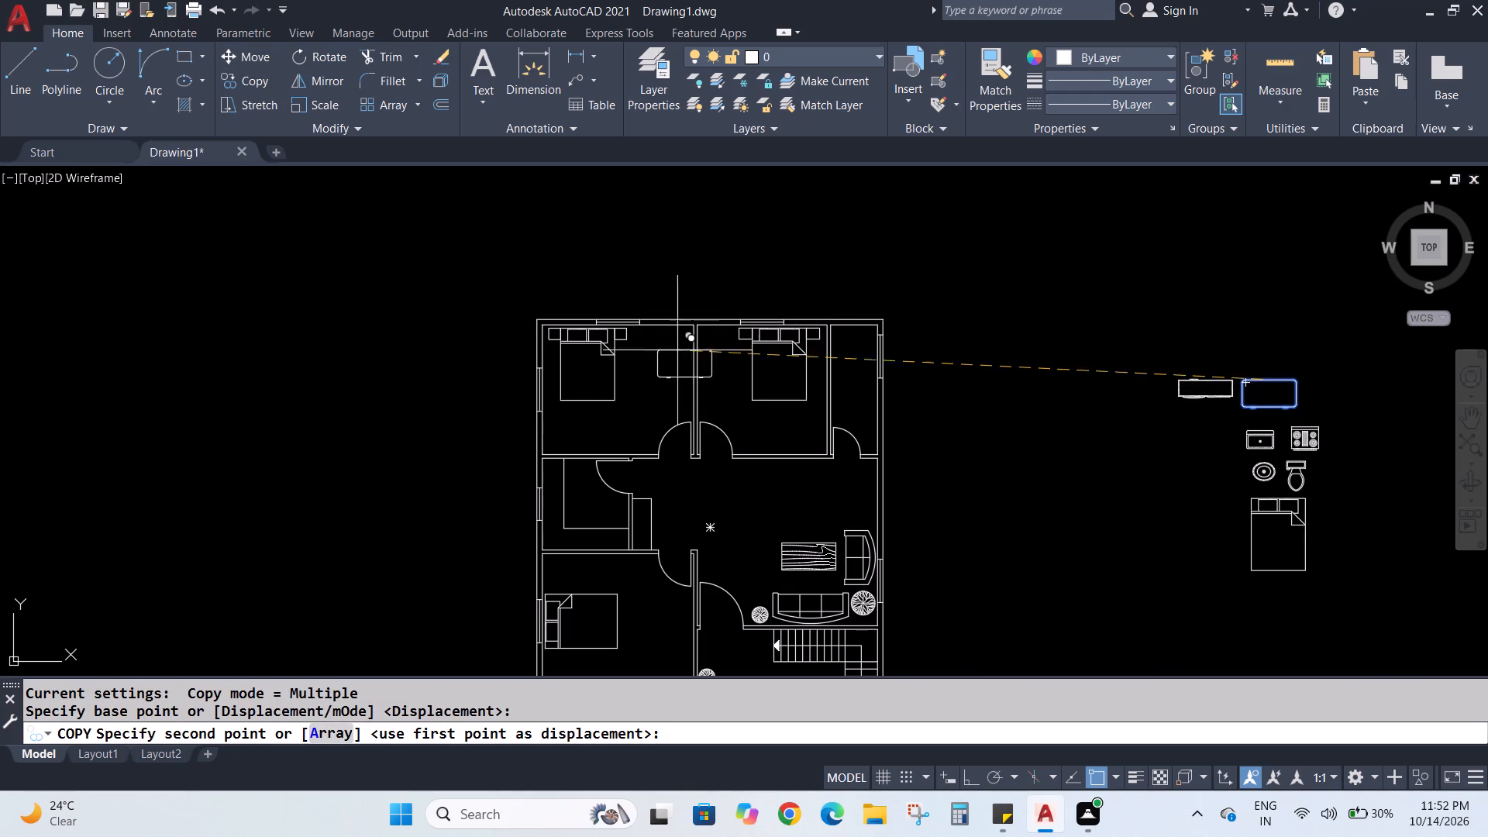
left_click(650, 351)
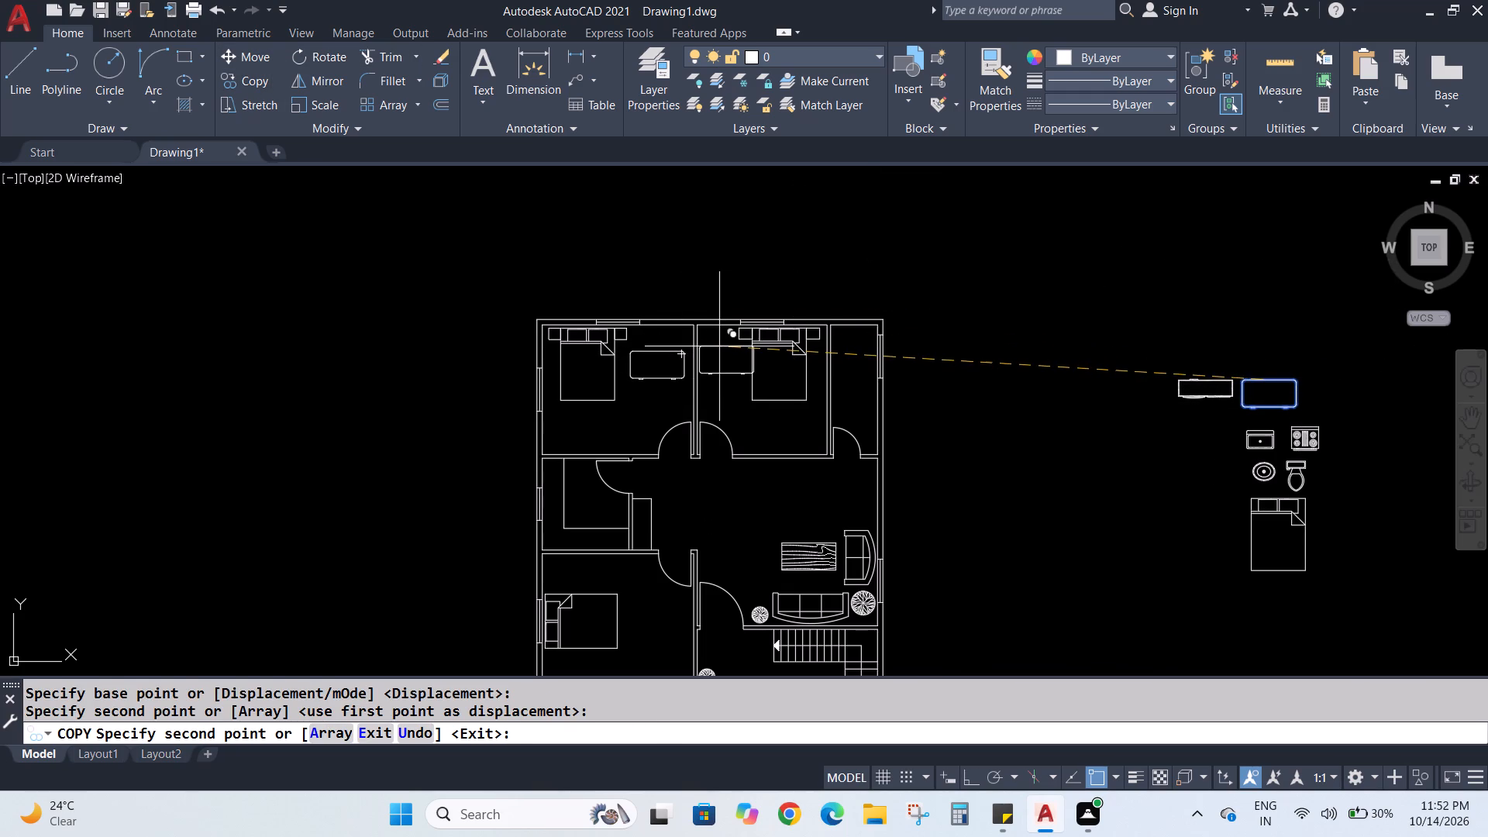
scroll(720, 352, "up", 3)
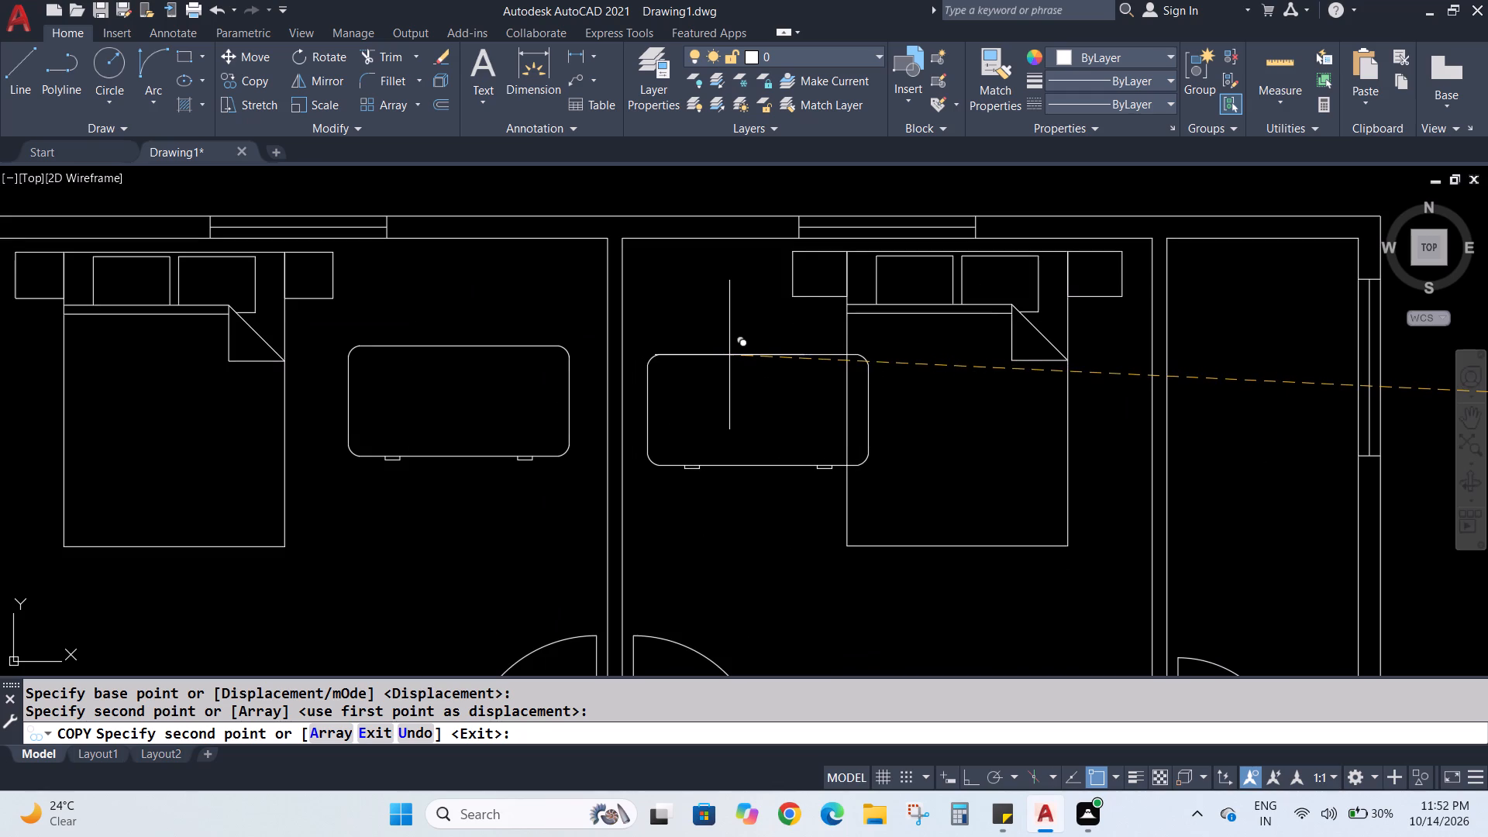
left_click(729, 355)
scroll(735, 348, "down", 2)
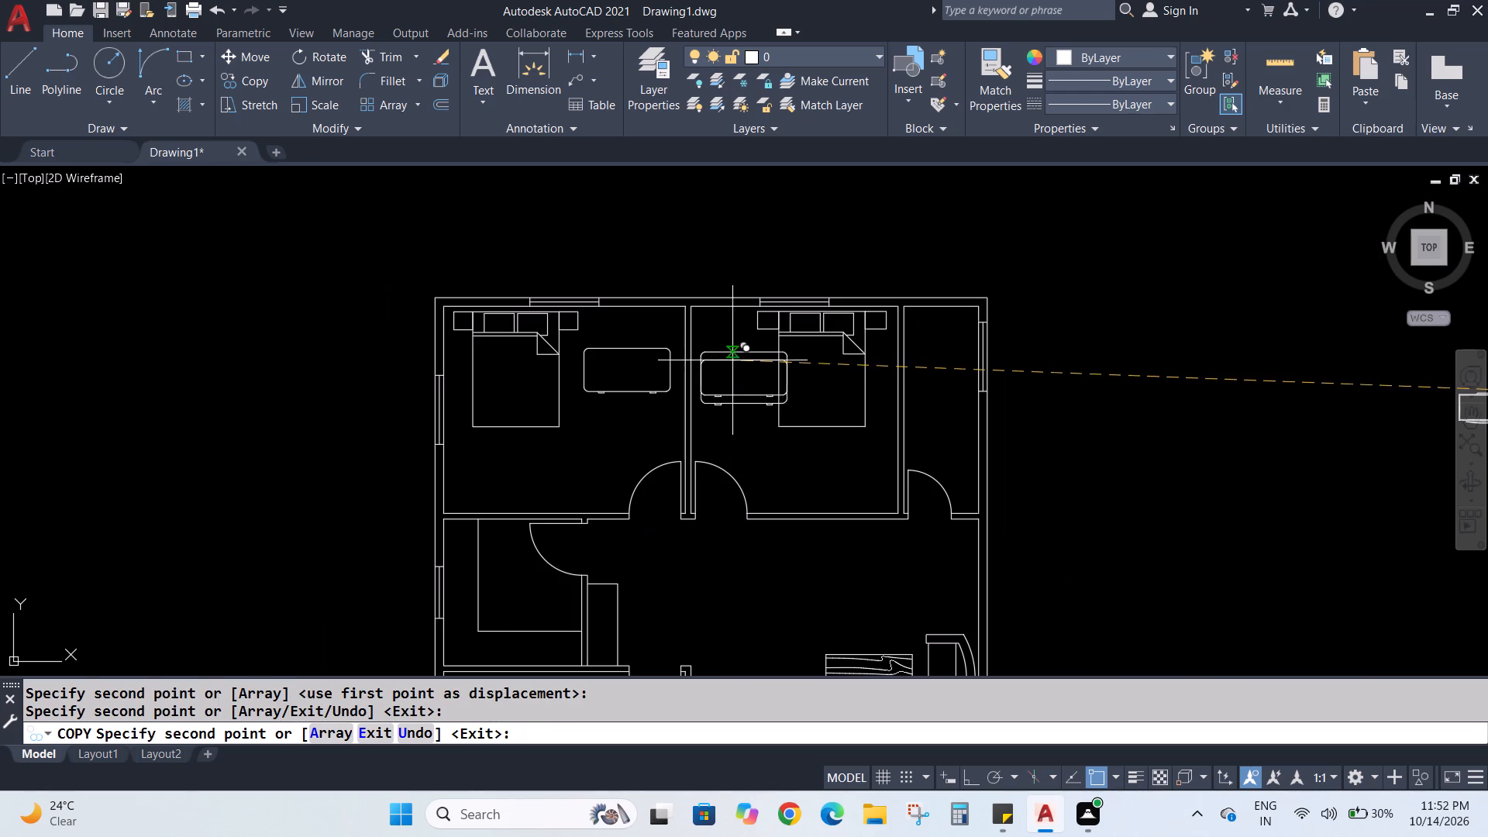
key("Escape")
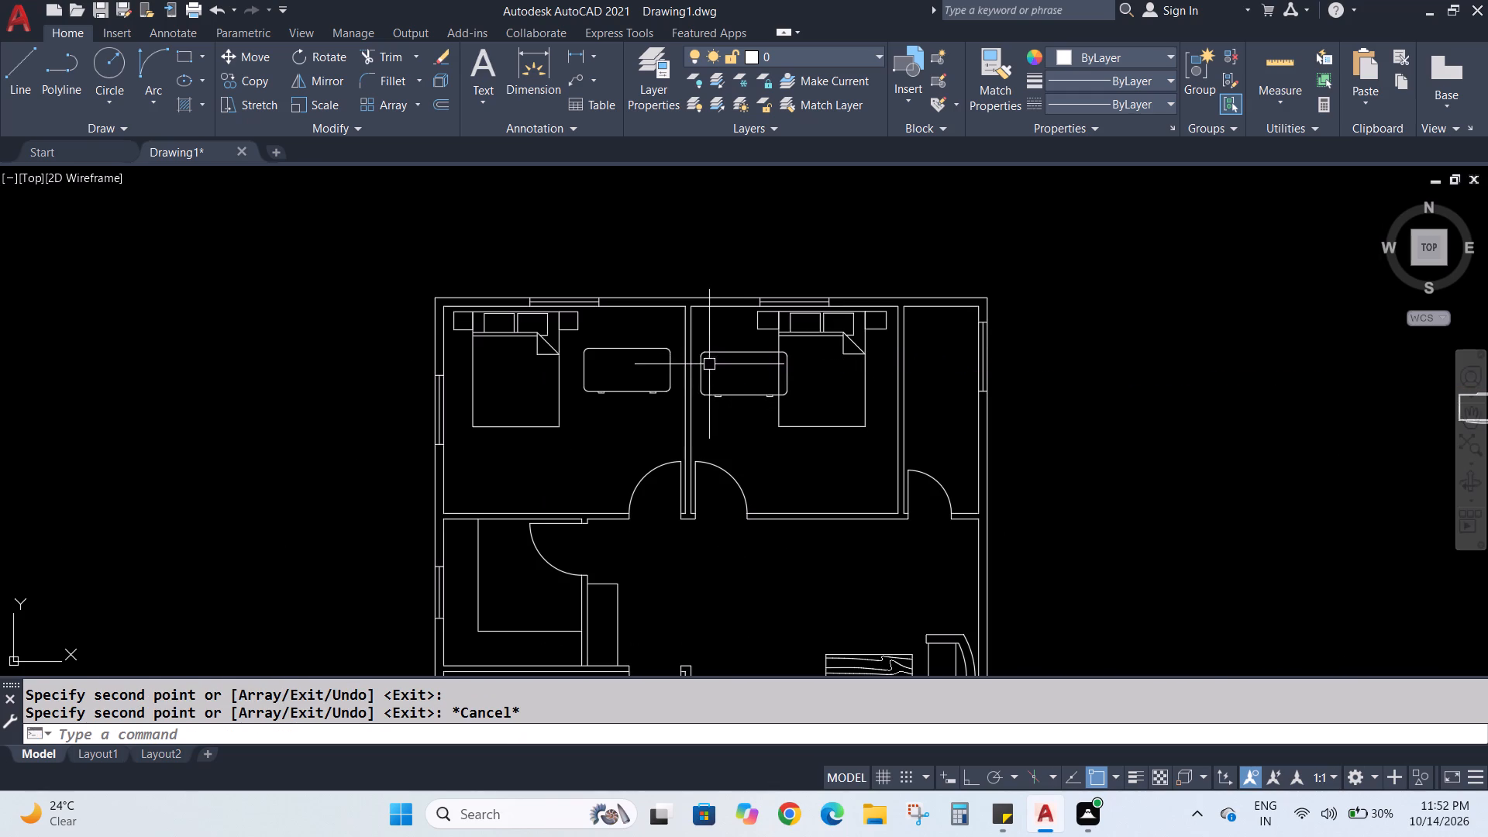
Rotate the northwest bedroom's rounded block to 270° about the midpoint of its north edge, with Ortho on.
scroll(624, 353, "down", 1)
scroll(624, 354, "up", 2)
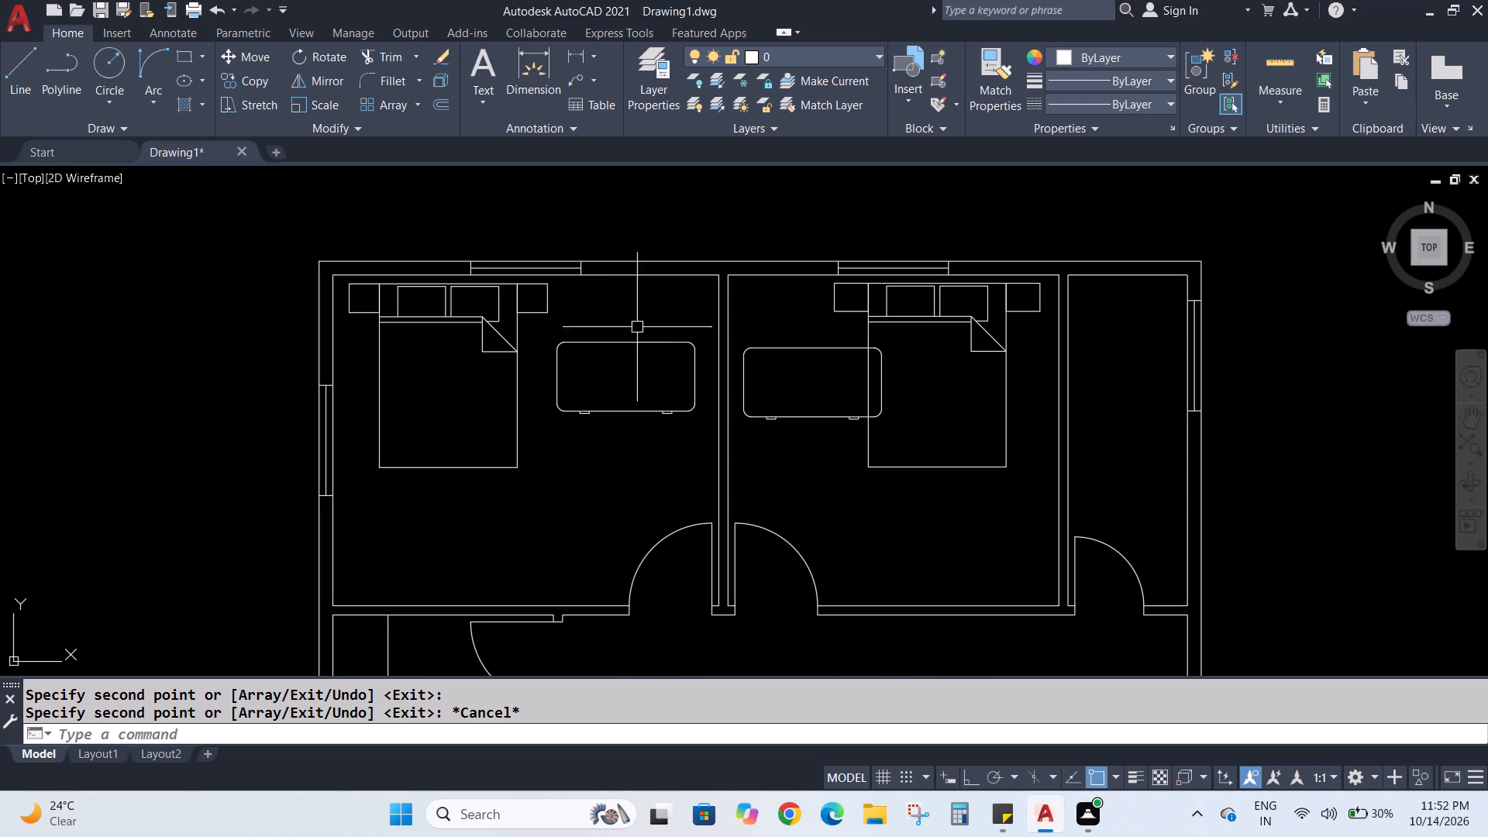
left_click(635, 343)
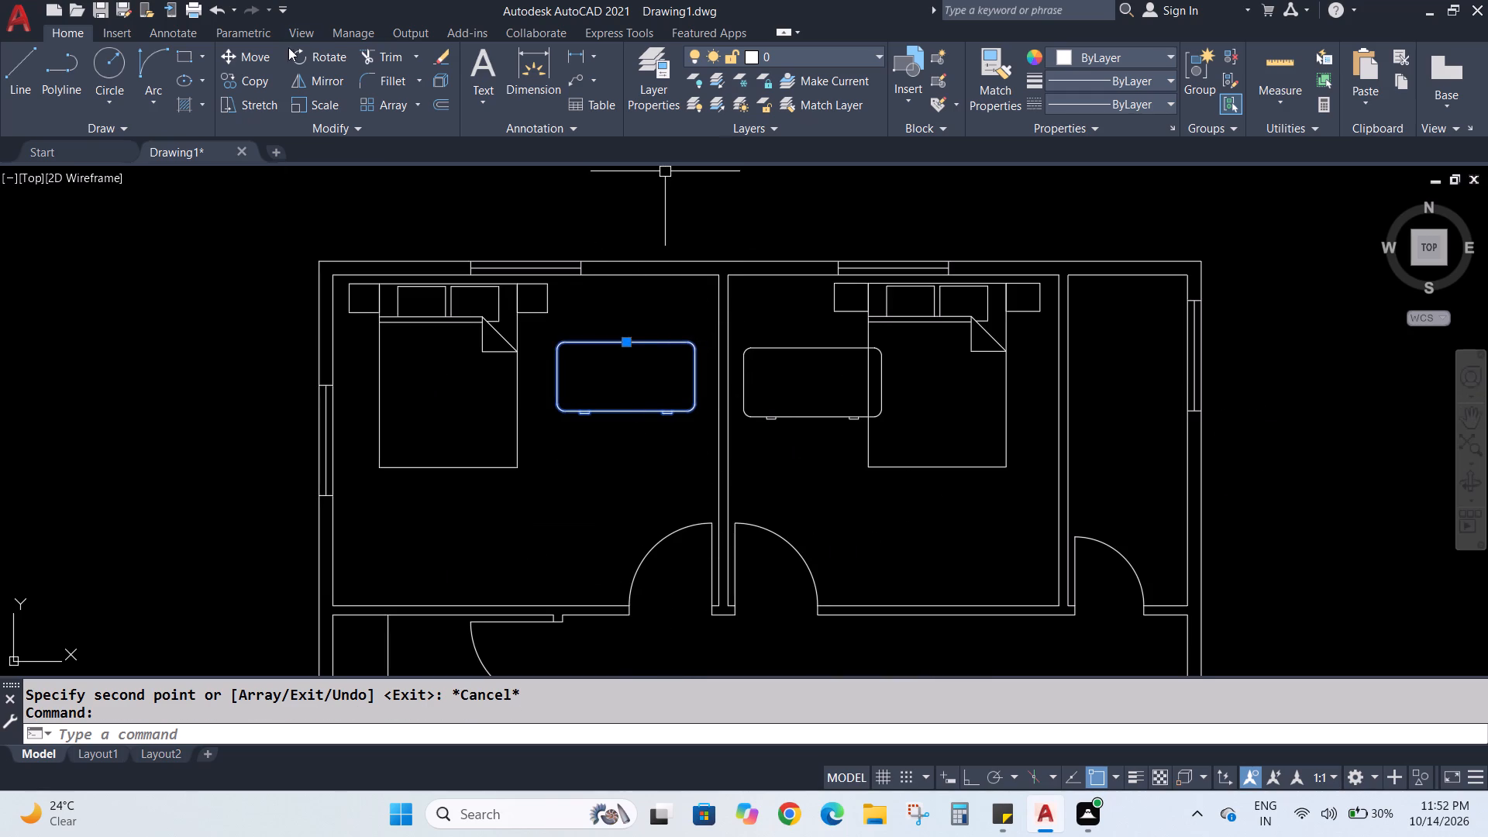
left_click(301, 48)
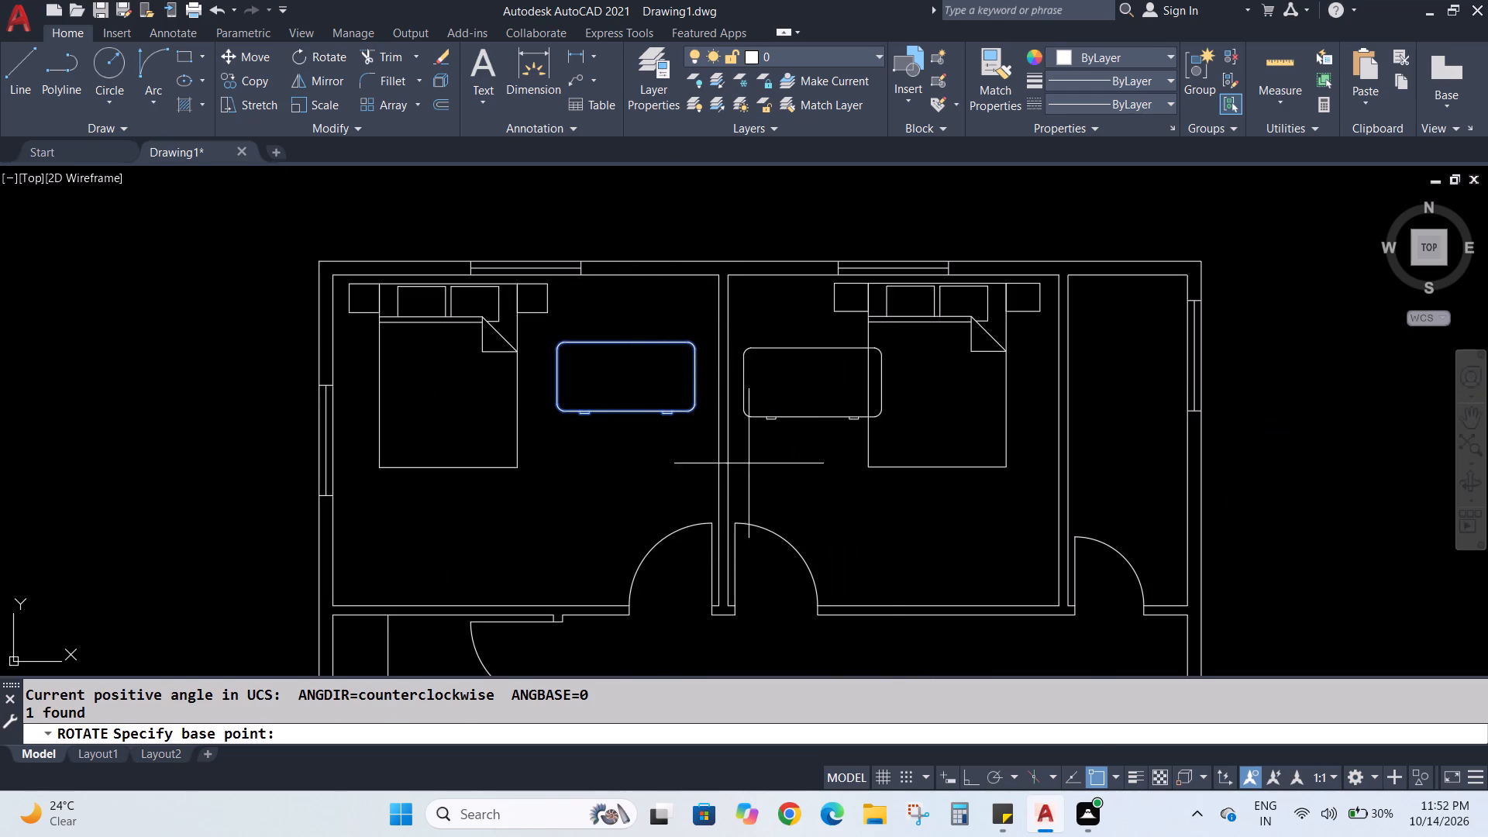
left_click(976, 777)
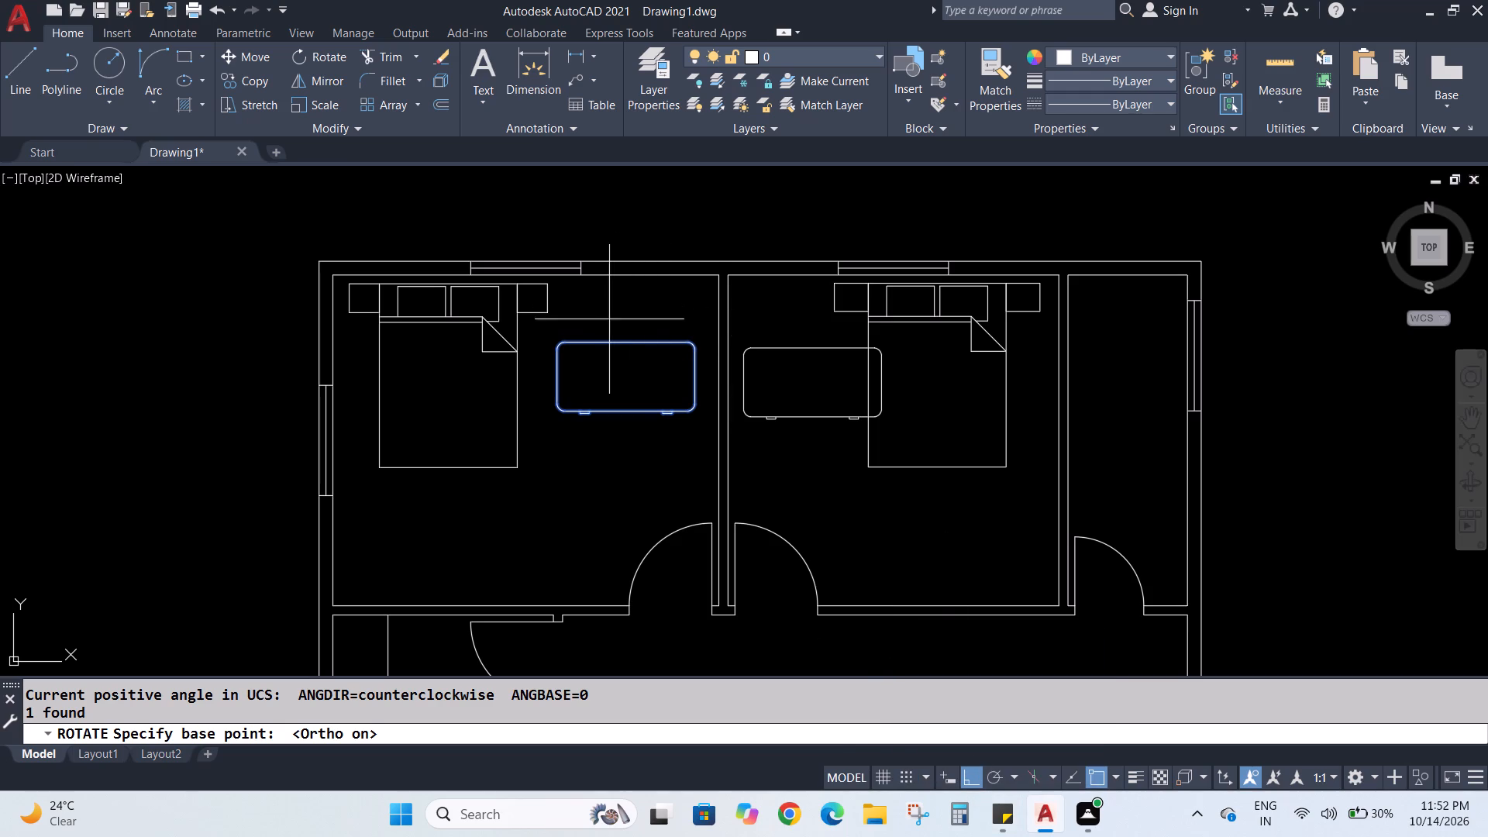
left_click(629, 344)
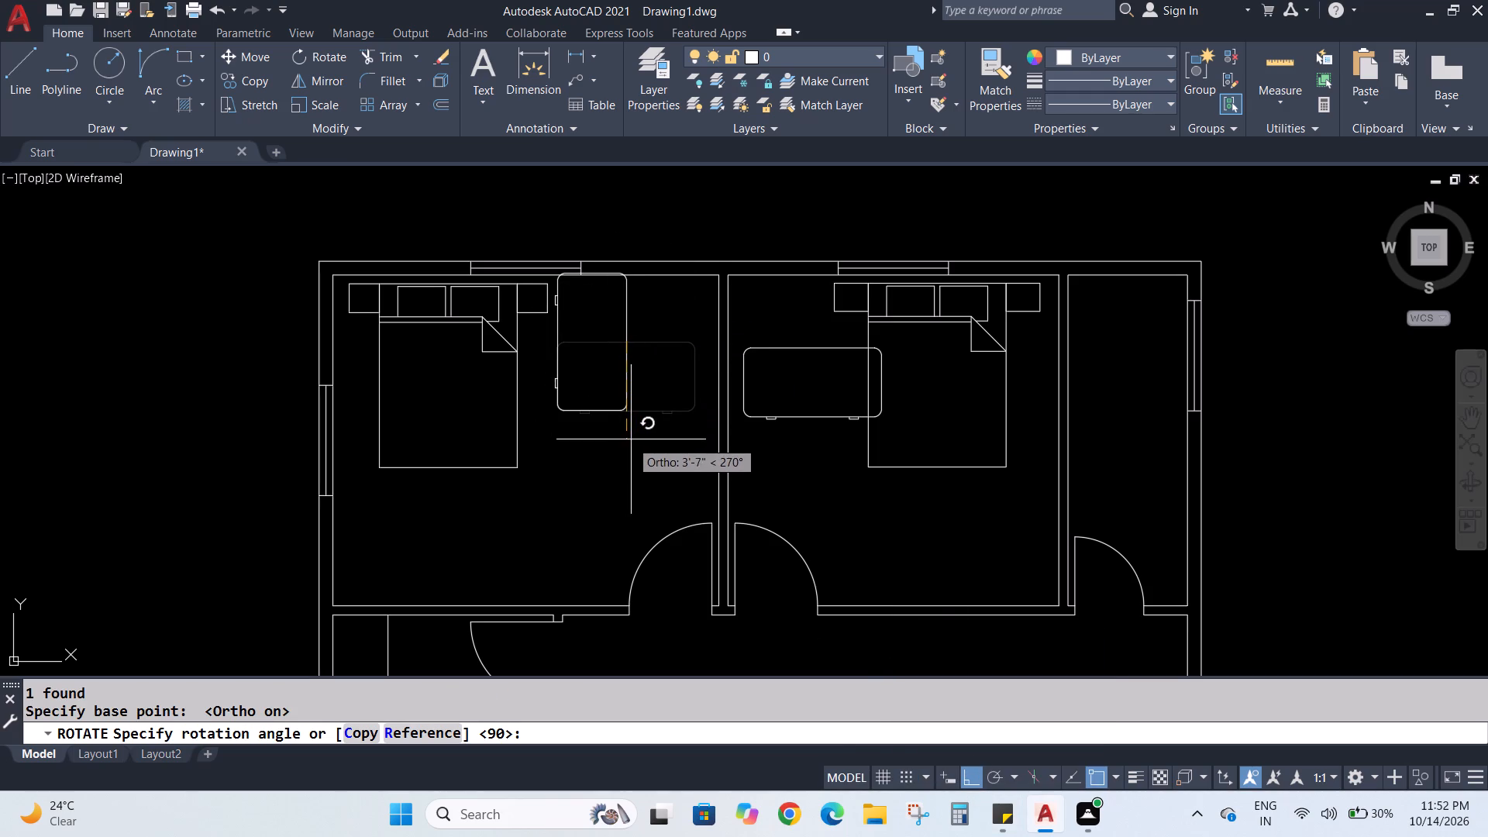
left_click(631, 430)
Move the northwest bedroom's rotated block east, with Ortho off, to just short of the bedroom's east wall.
left_click(627, 353)
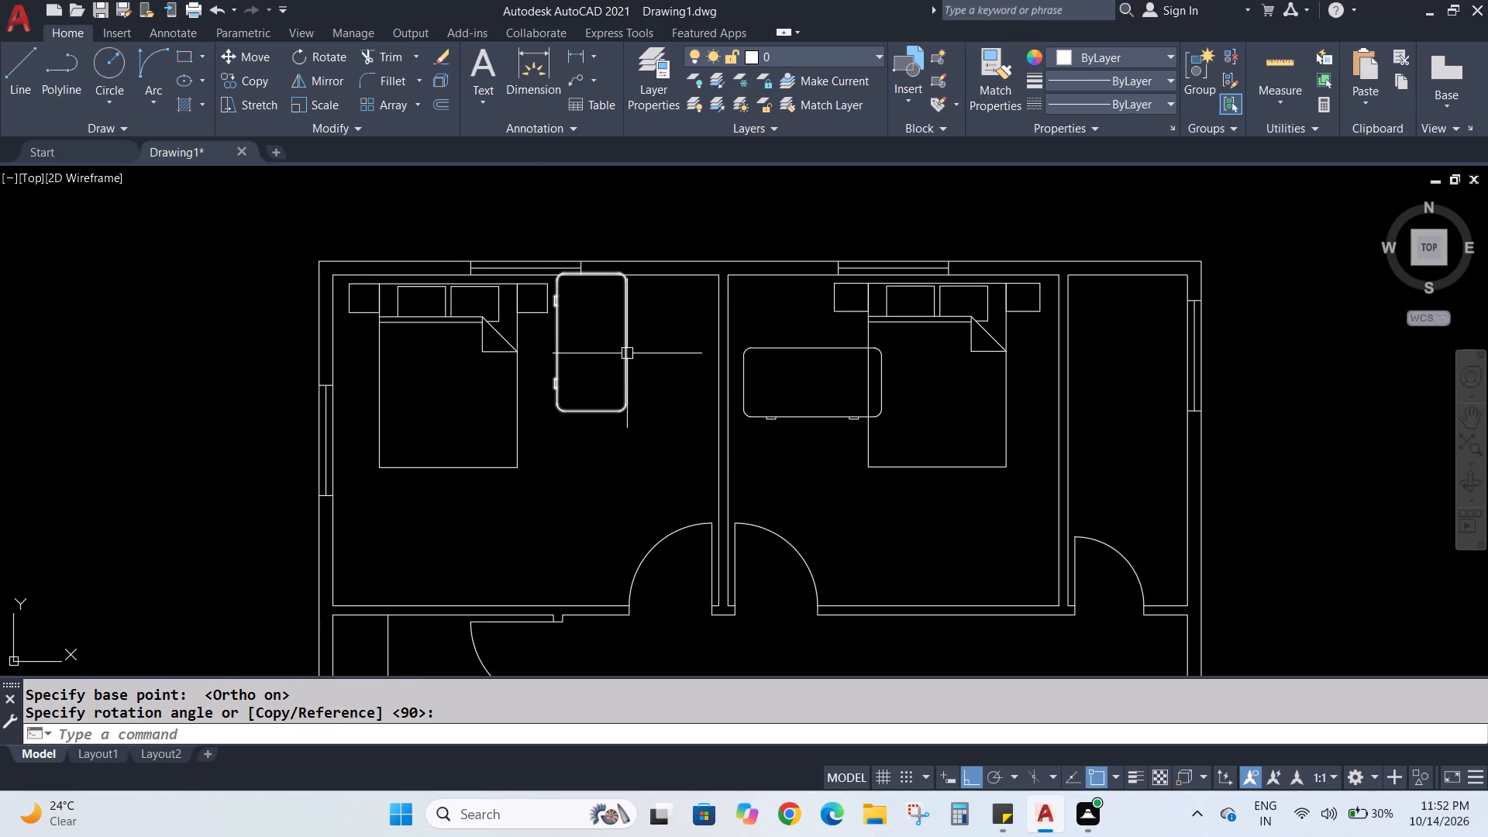
left_click(236, 50)
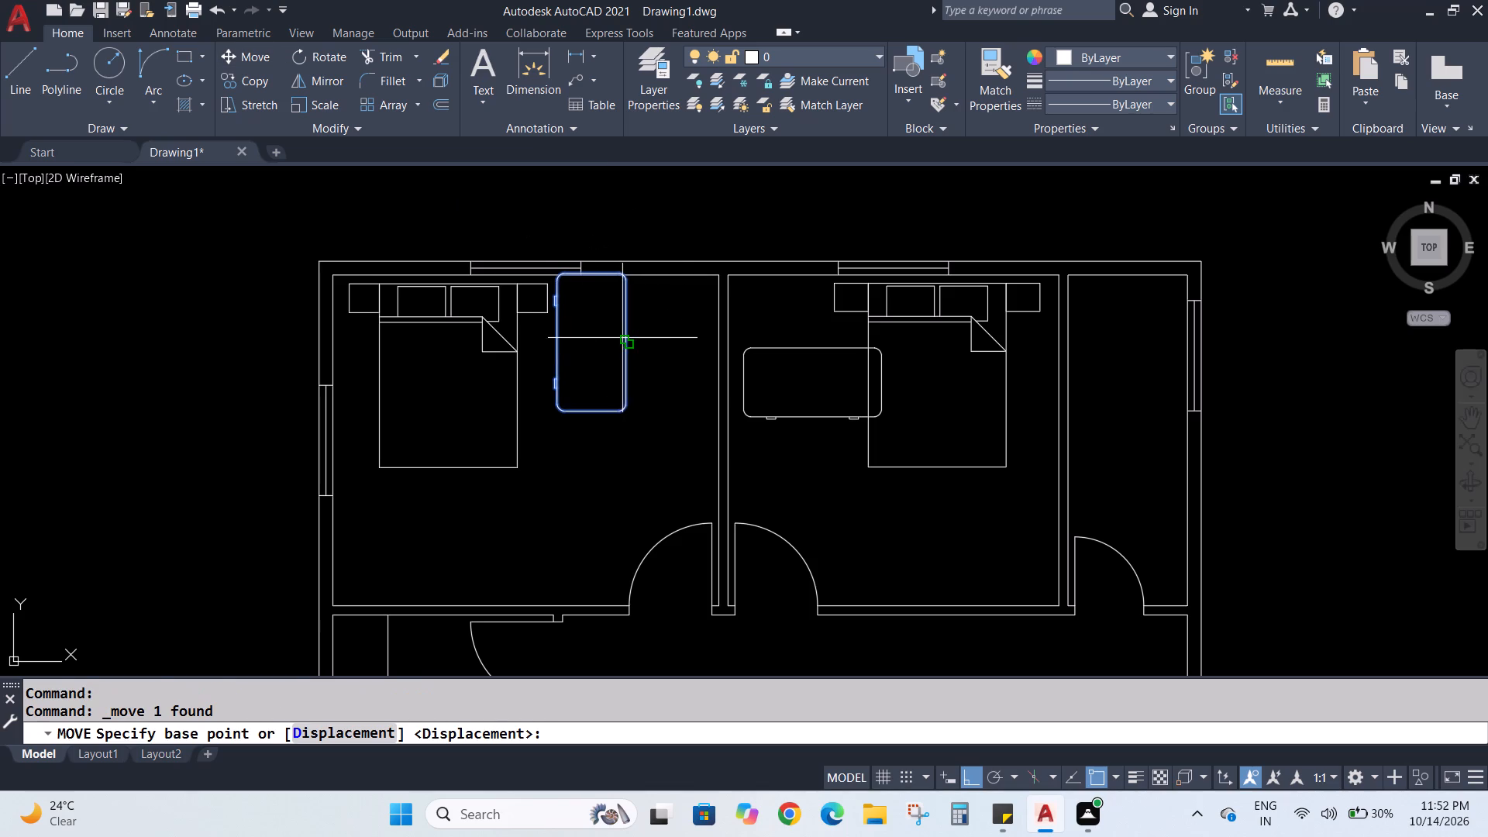
left_click(623, 339)
scroll(699, 374, "up", 3)
scroll(710, 391, "down", 2)
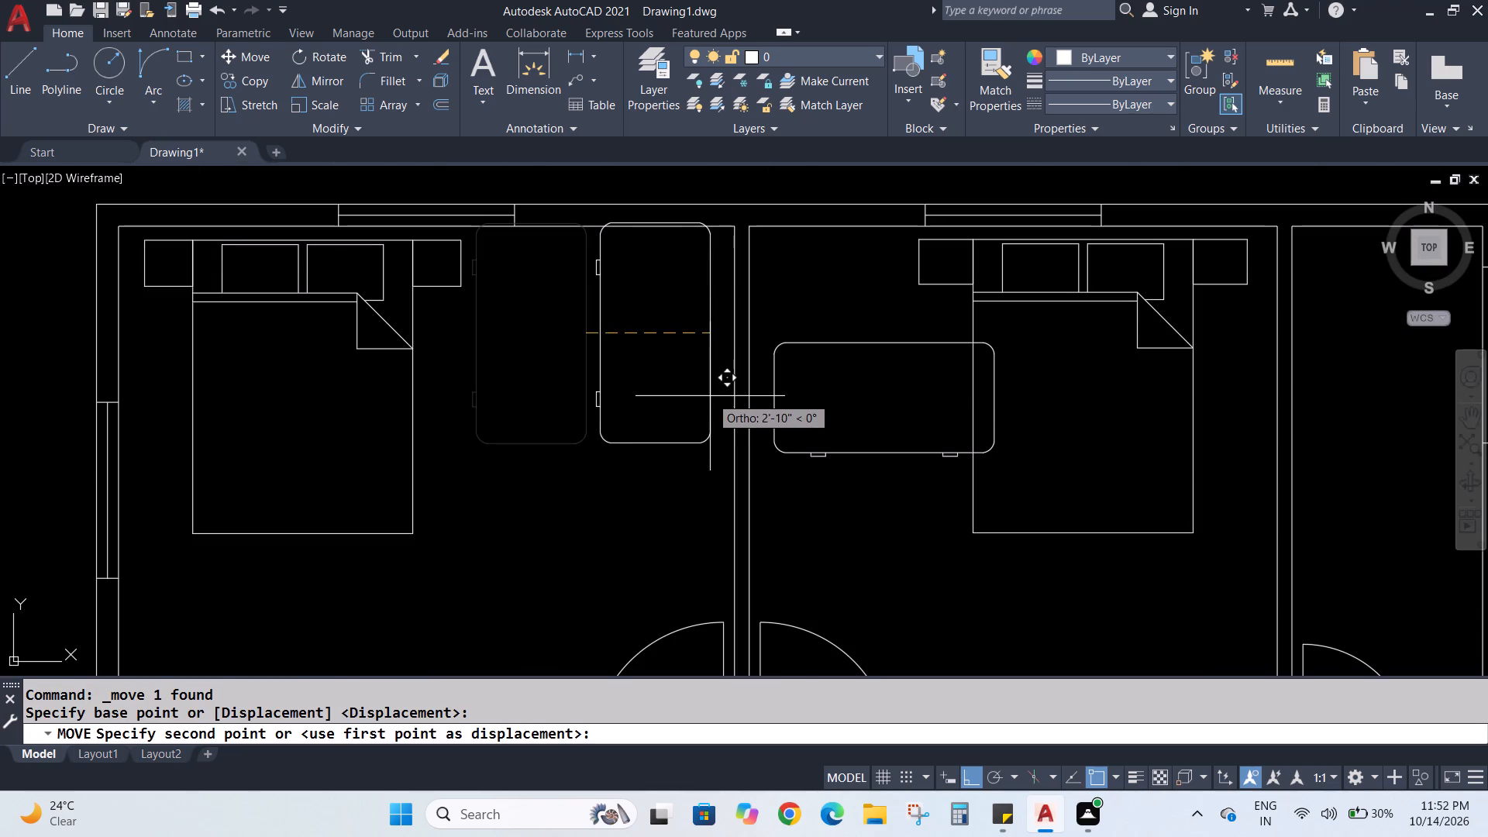
left_click(968, 774)
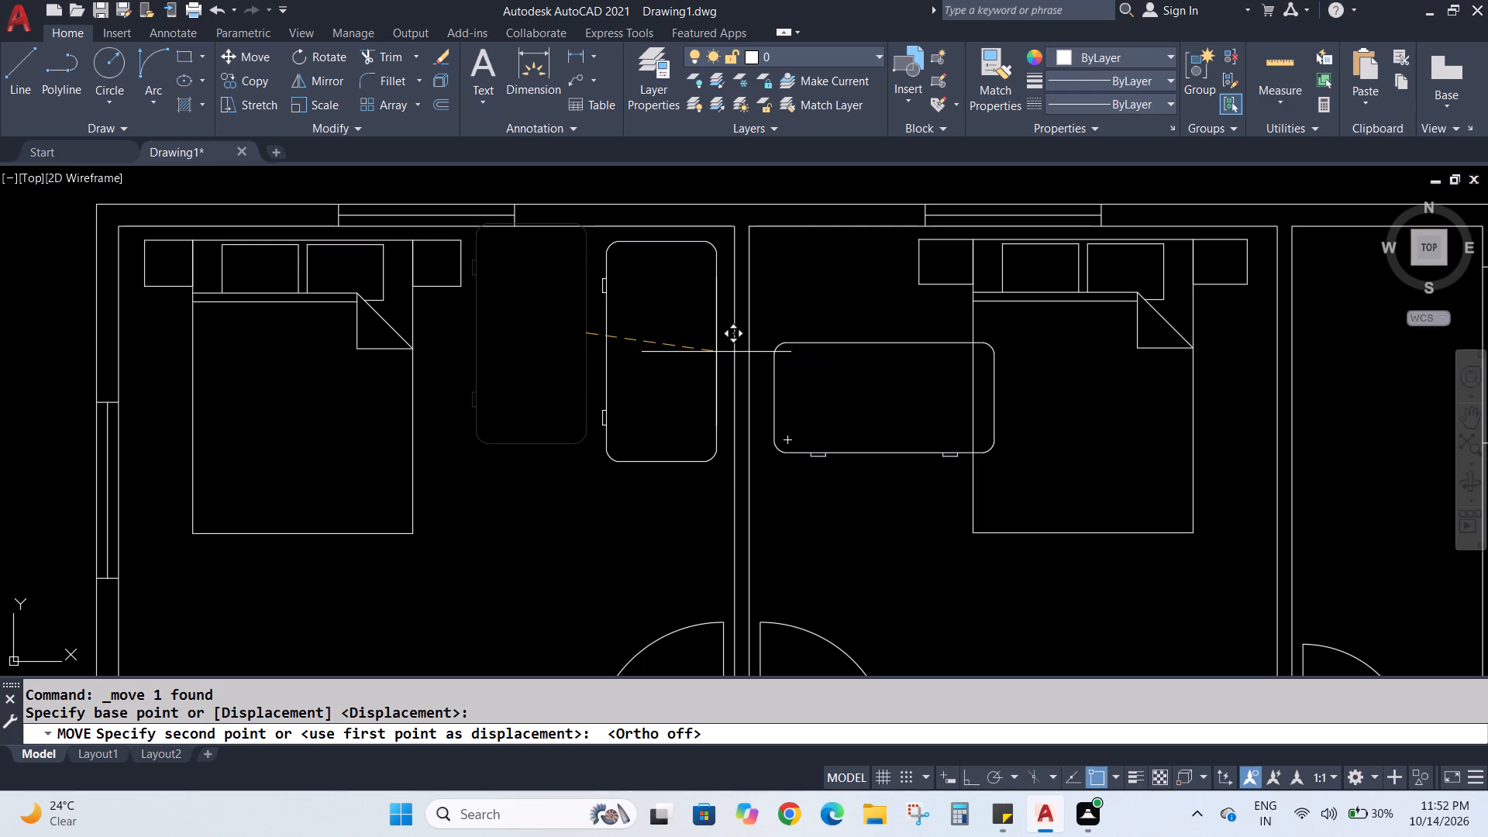
left_click(716, 352)
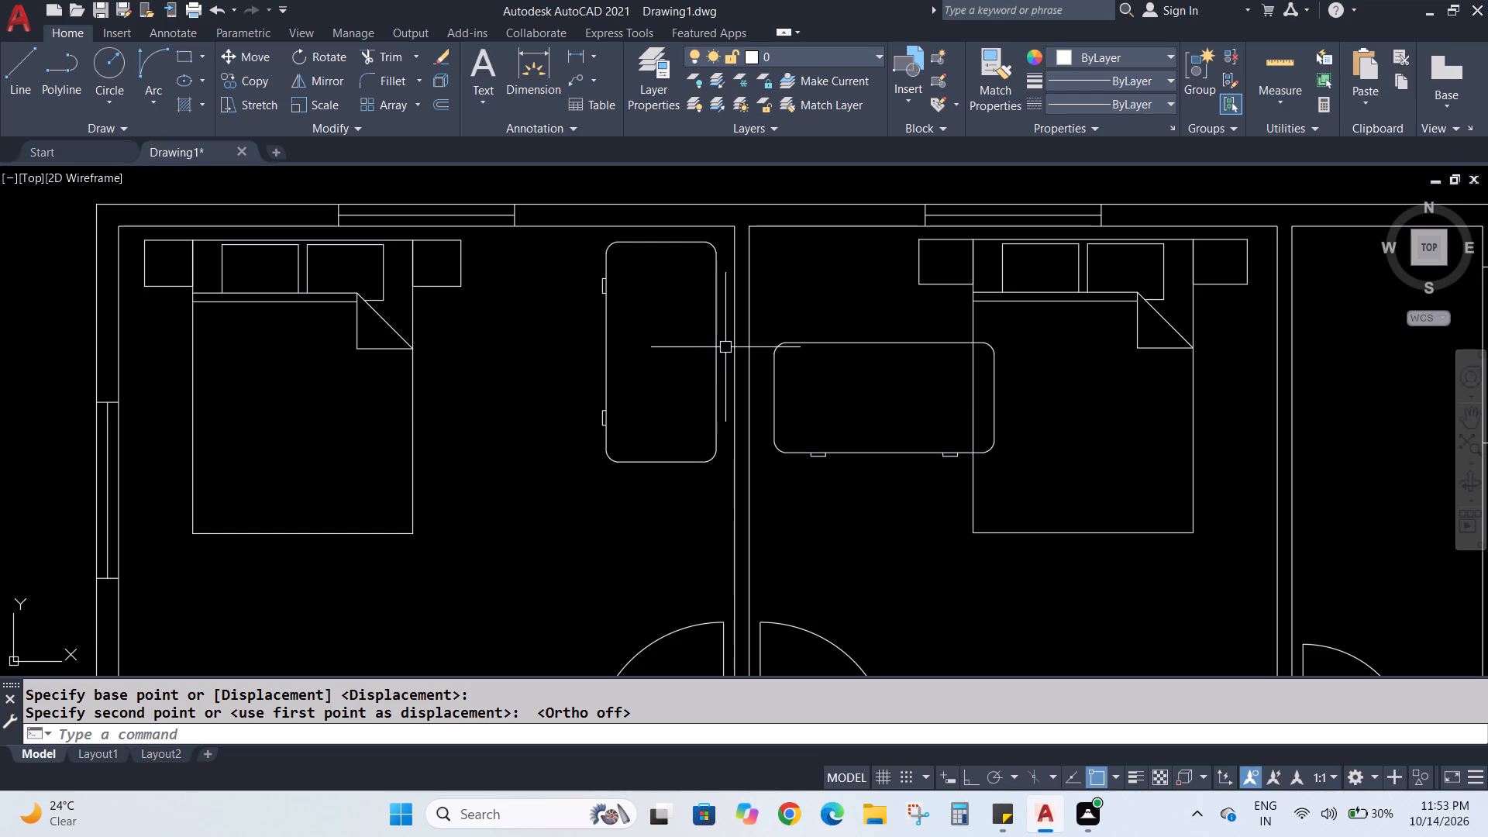
Move the northwest bedroom's rotated block by its rounded northeast corner into the room's northeast corner, against the north and east walls.
scroll(622, 356, "up", 3)
scroll(643, 350, "down", 4)
scroll(660, 332, "up", 1)
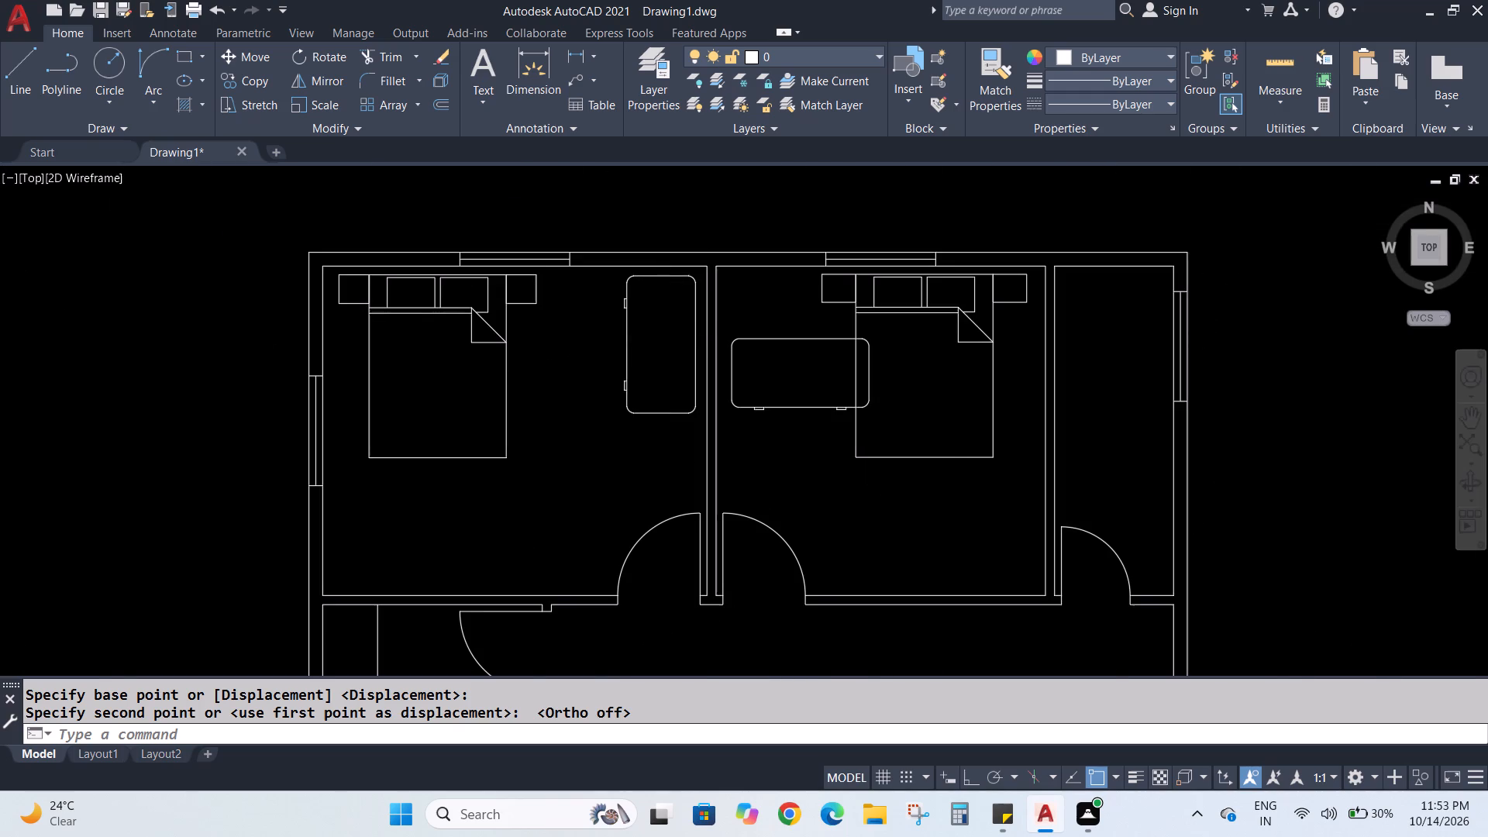
middle_click_drag(662, 331, 660, 377)
scroll(660, 377, "up", 1)
middle_click_drag(653, 407, 651, 427)
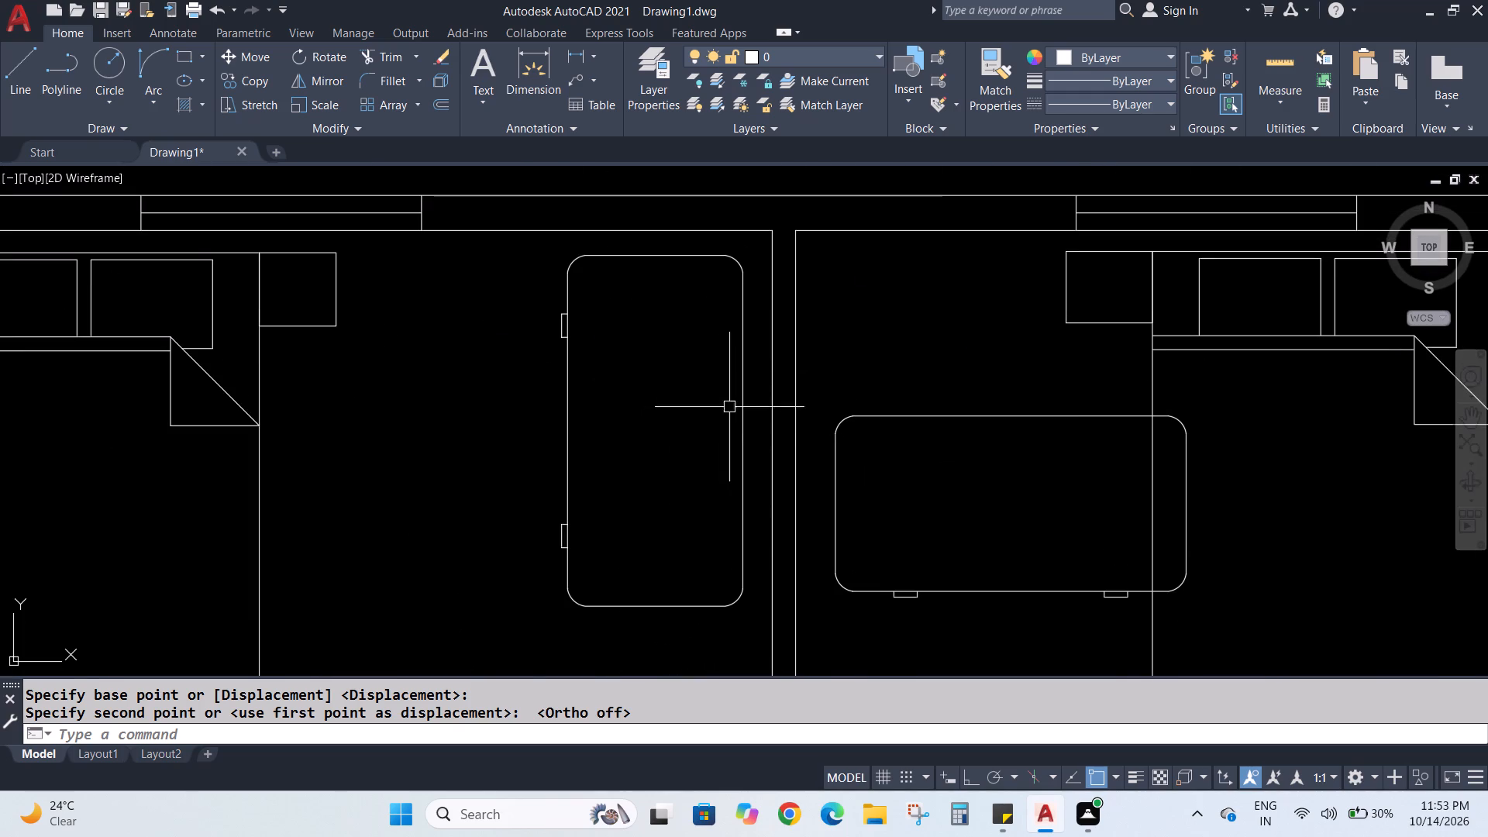
left_click(602, 257)
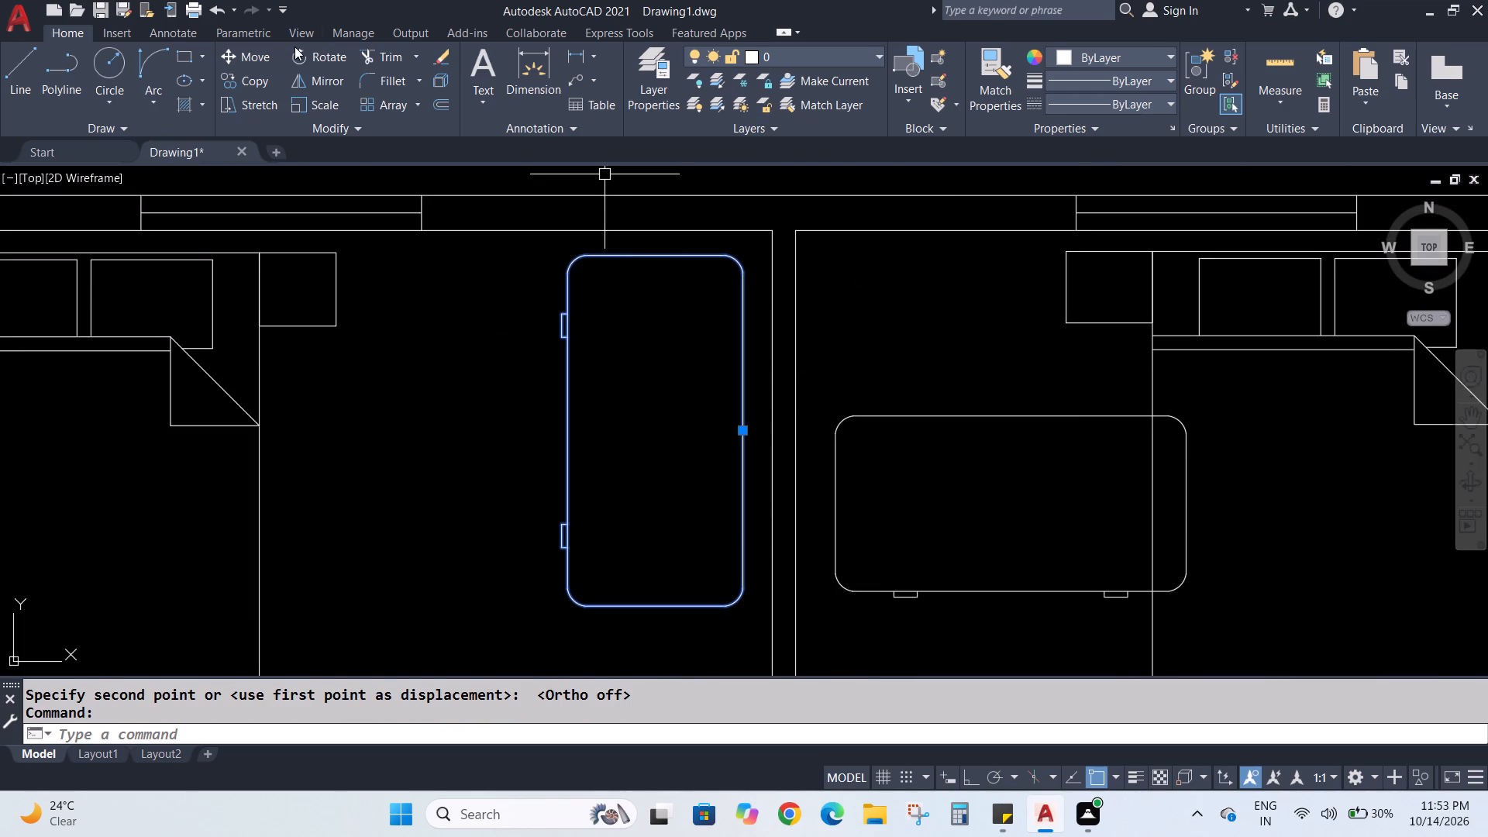
left_click(246, 50)
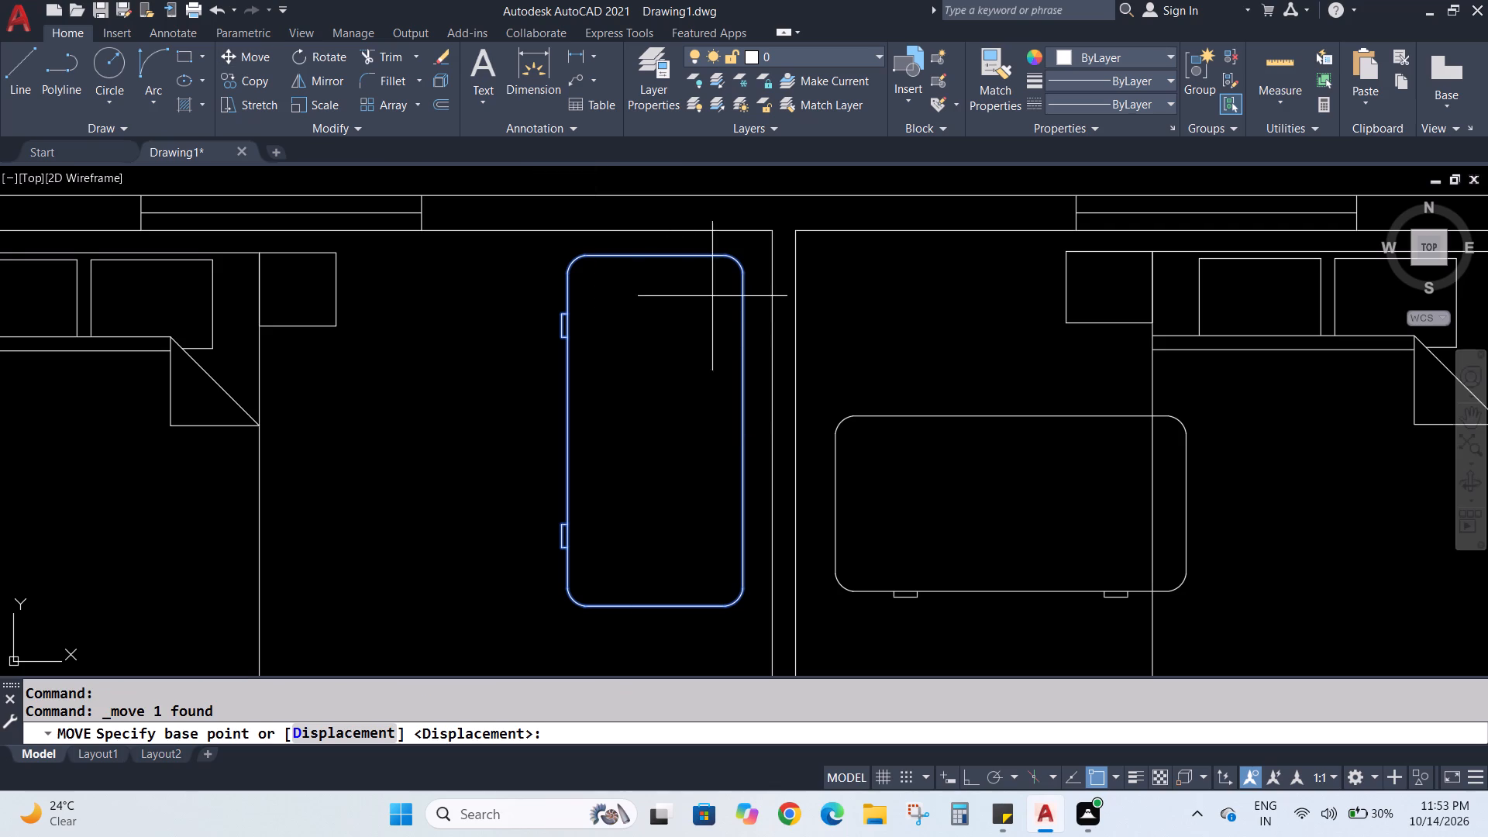
left_click(742, 258)
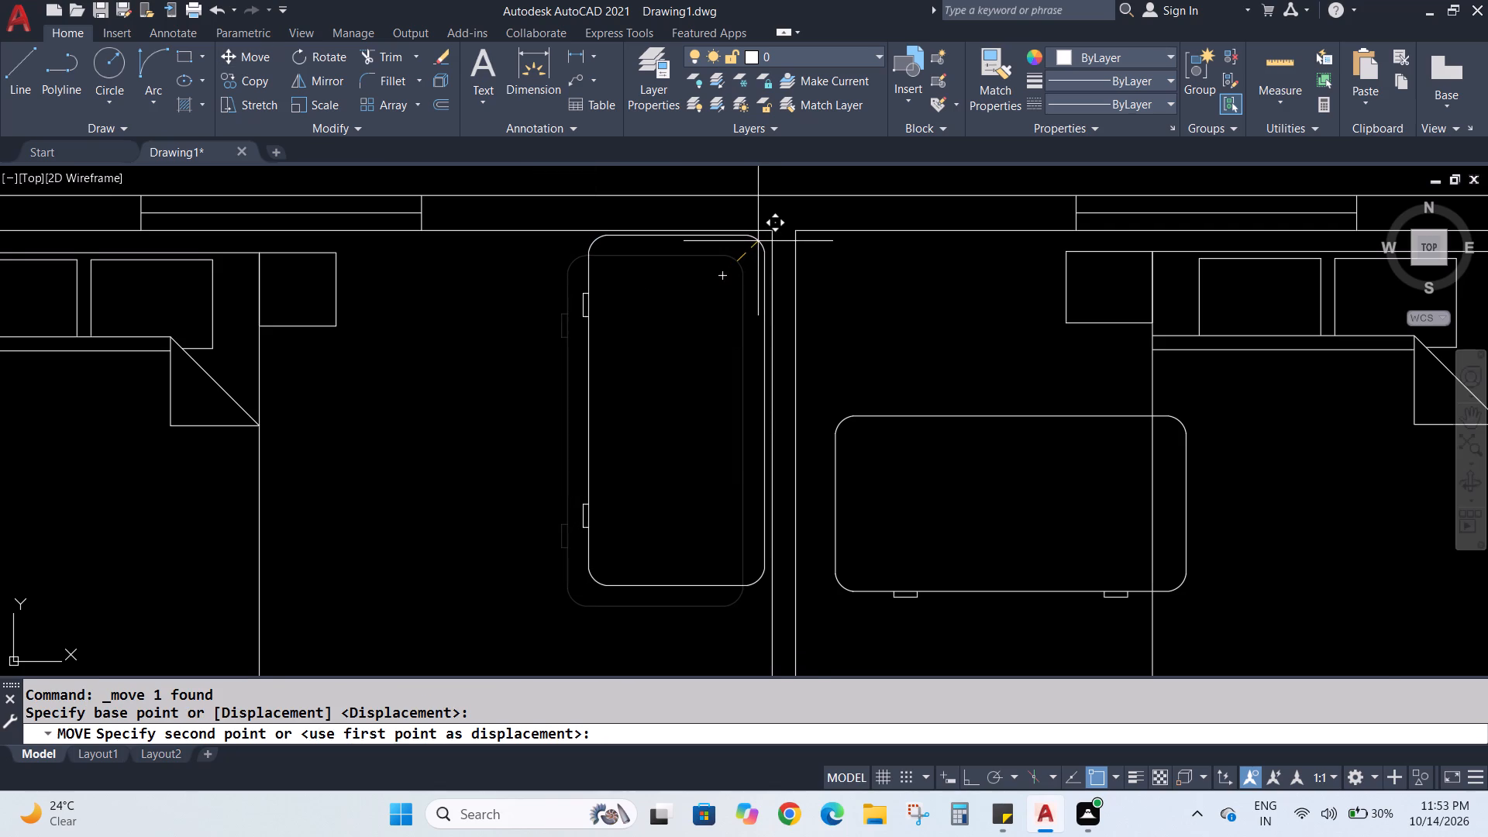
scroll(758, 241, "up", 3)
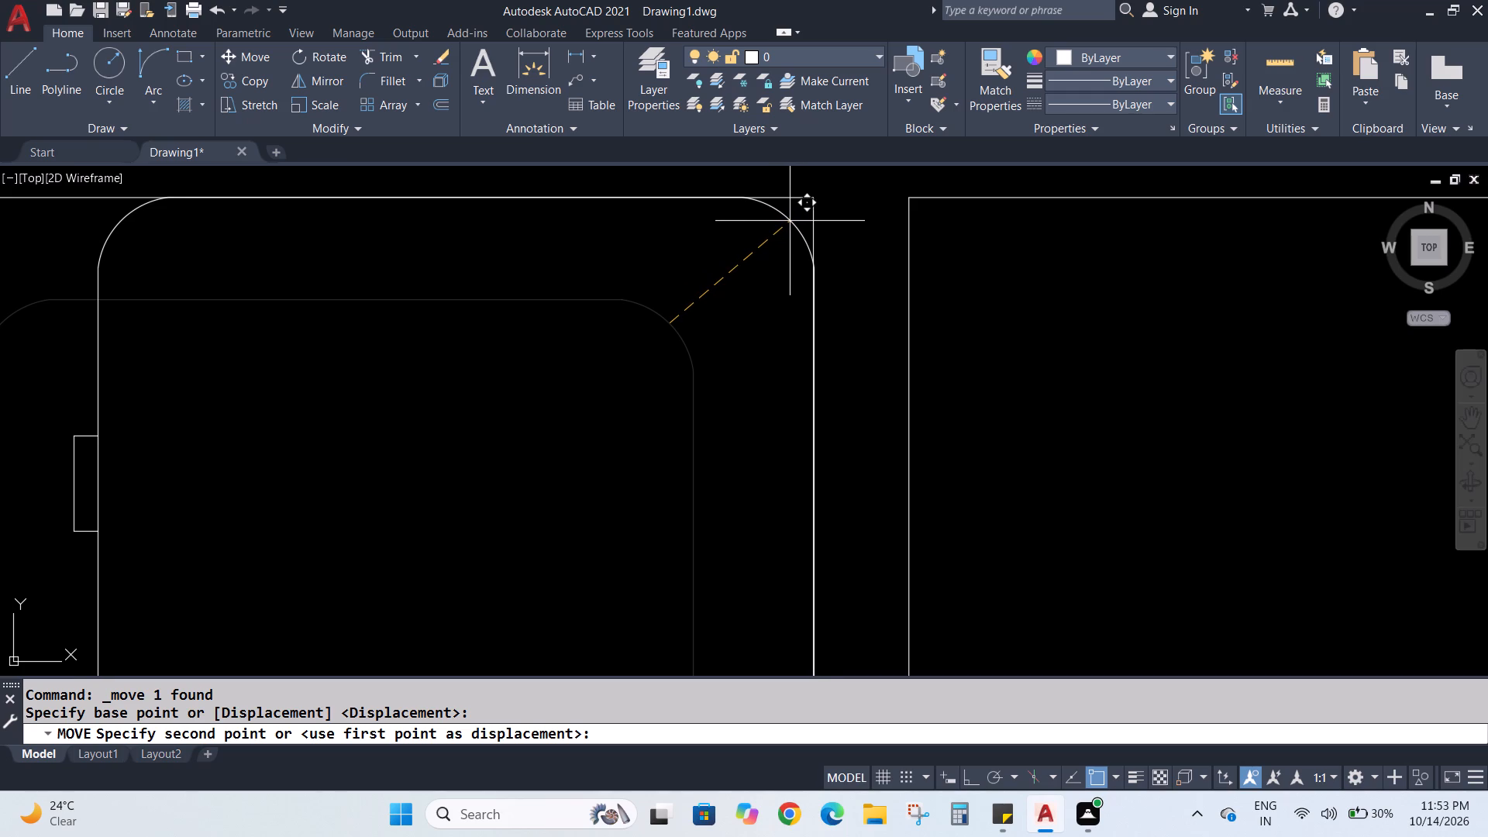
left_click(790, 221)
scroll(718, 301, "down", 2)
scroll(691, 360, "down", 1)
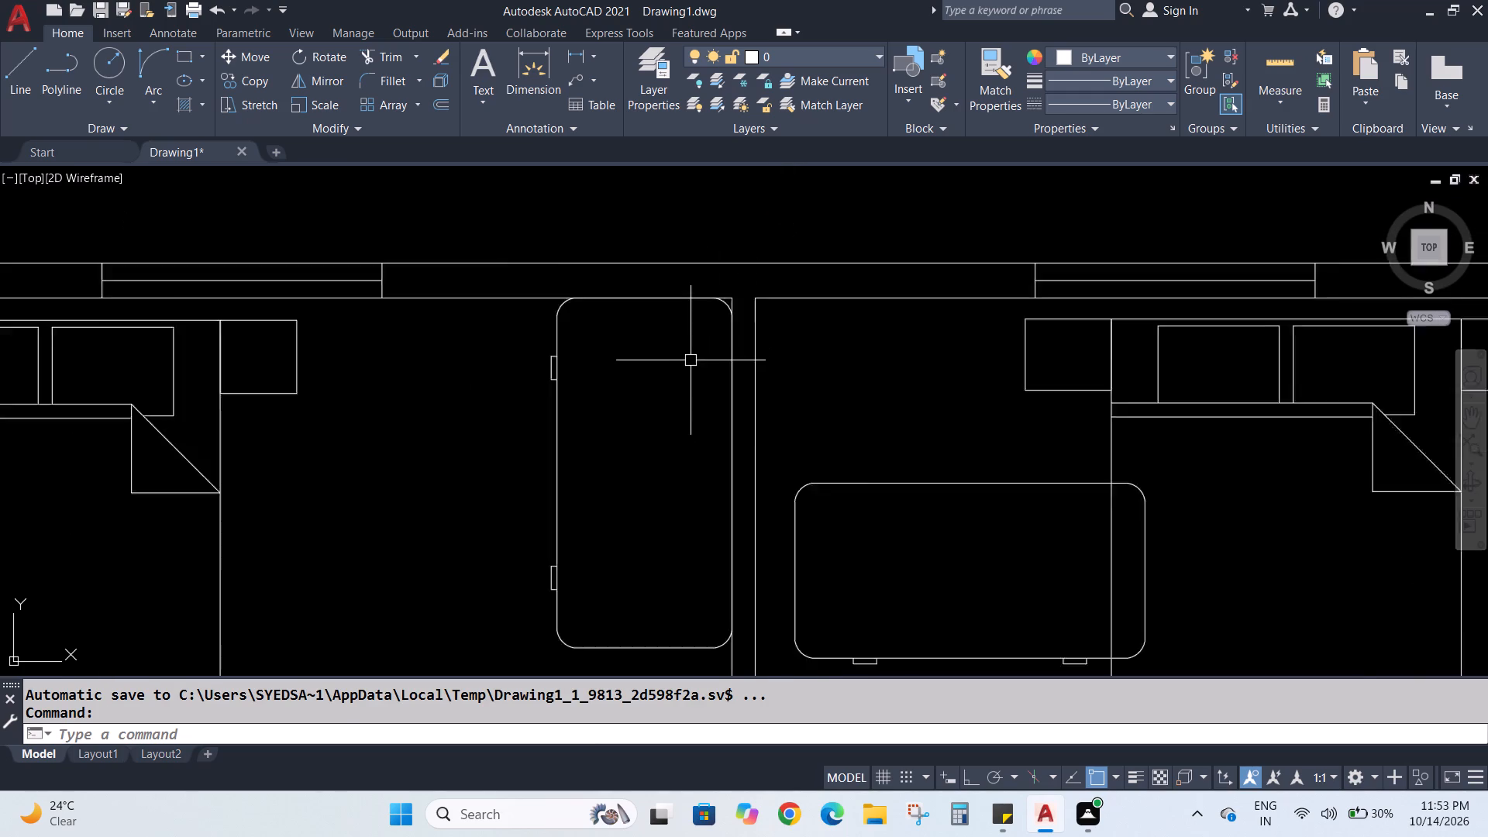
scroll(690, 363, "down", 1)
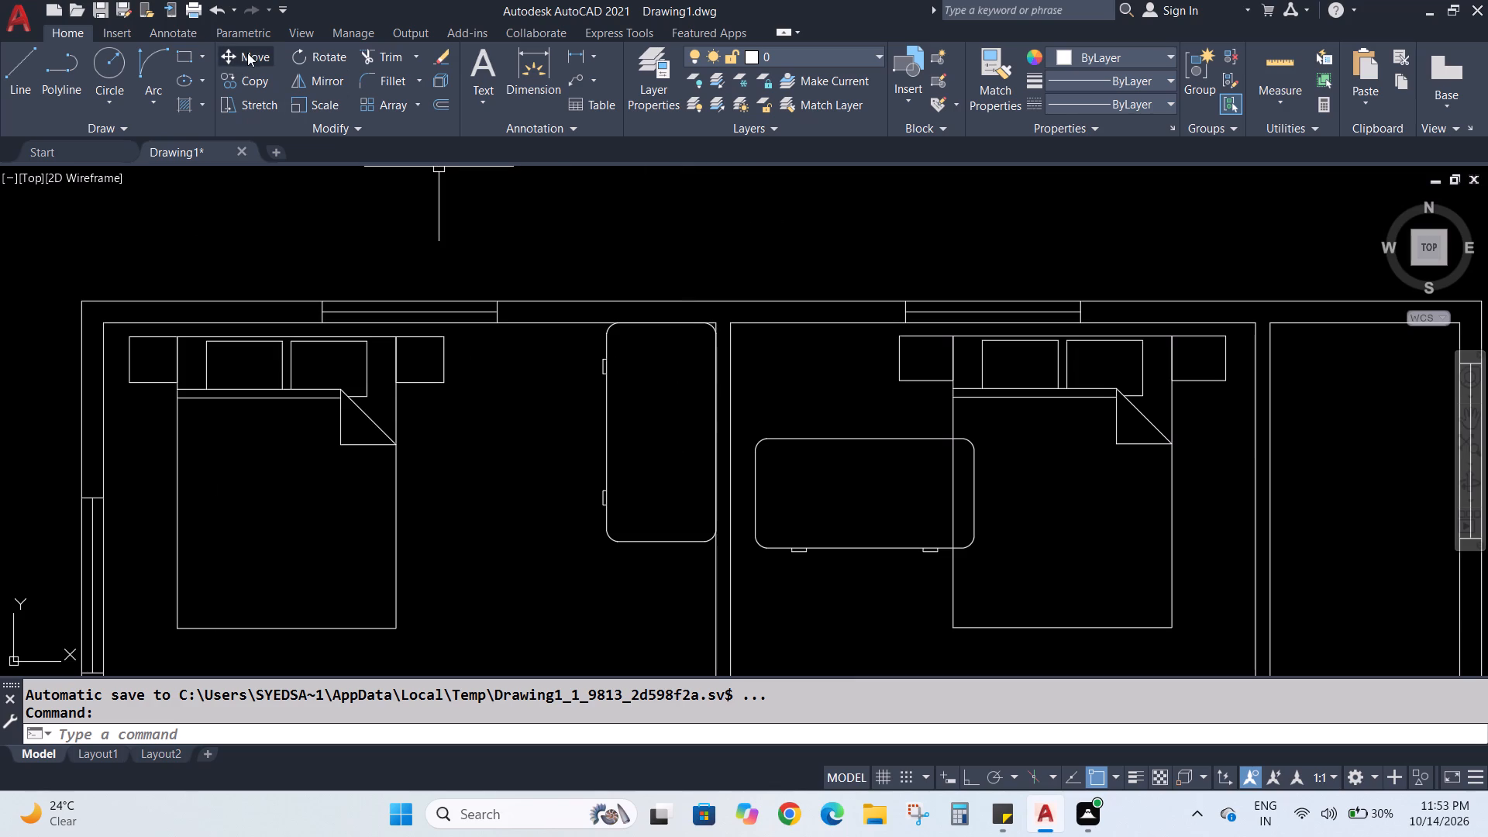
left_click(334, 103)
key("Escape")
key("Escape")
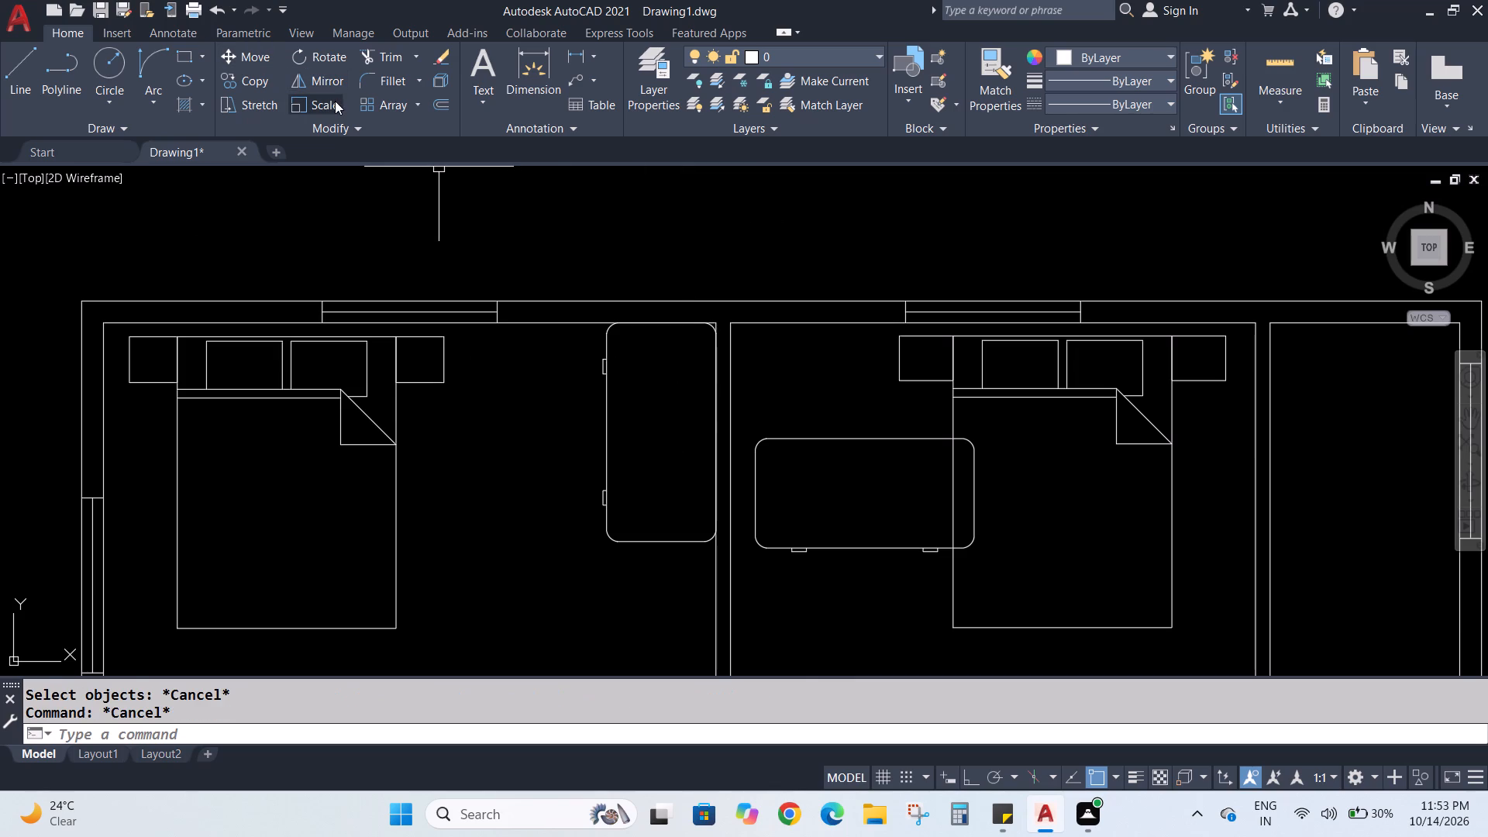
Rotate the north-middle bedroom's rounded block about its north-edge midpoint, with Ortho on and the angle picked at the north wall.
scroll(384, 203, "down", 2)
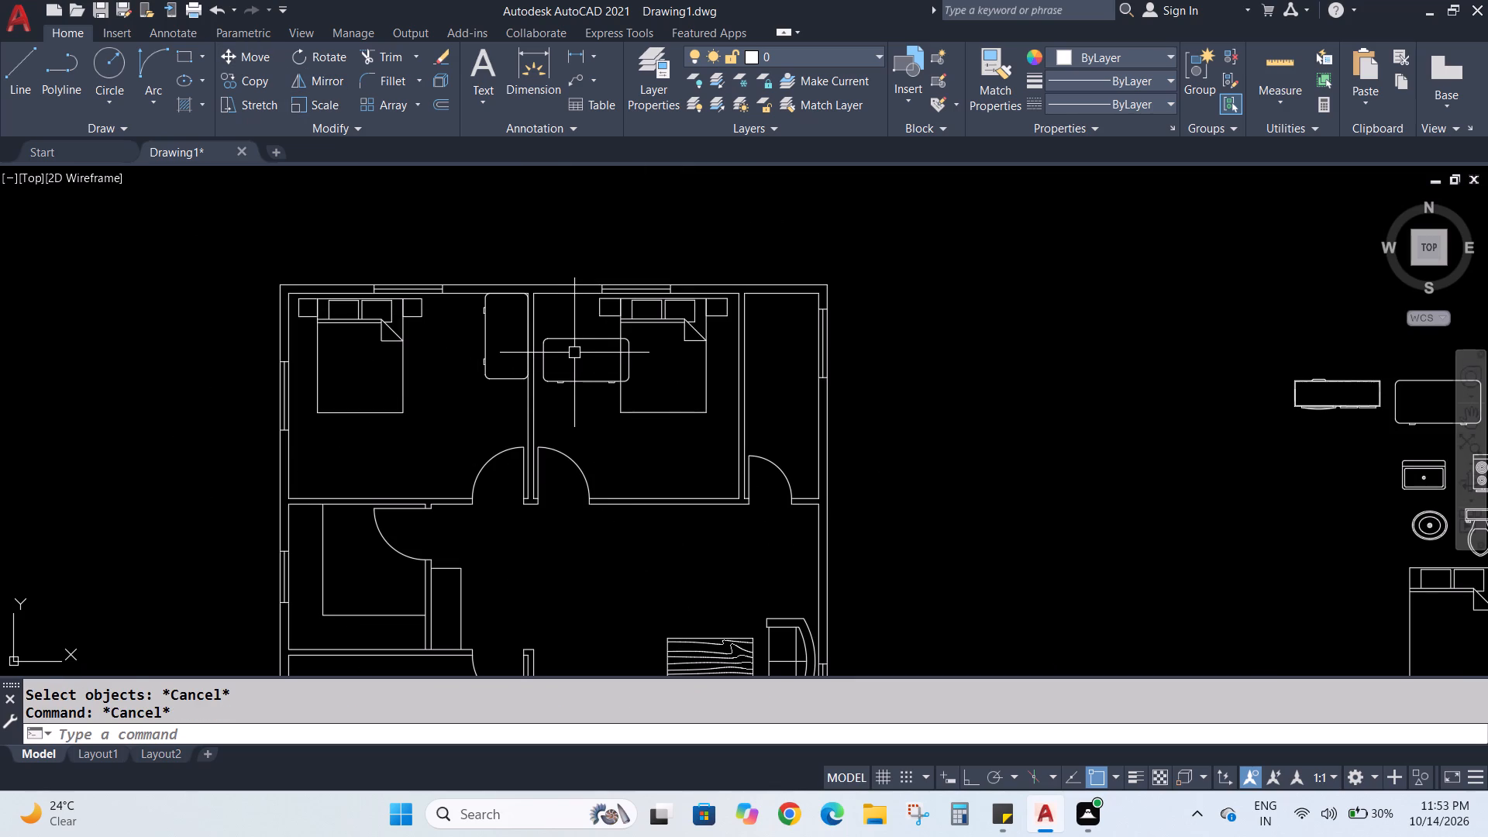
left_click(581, 343)
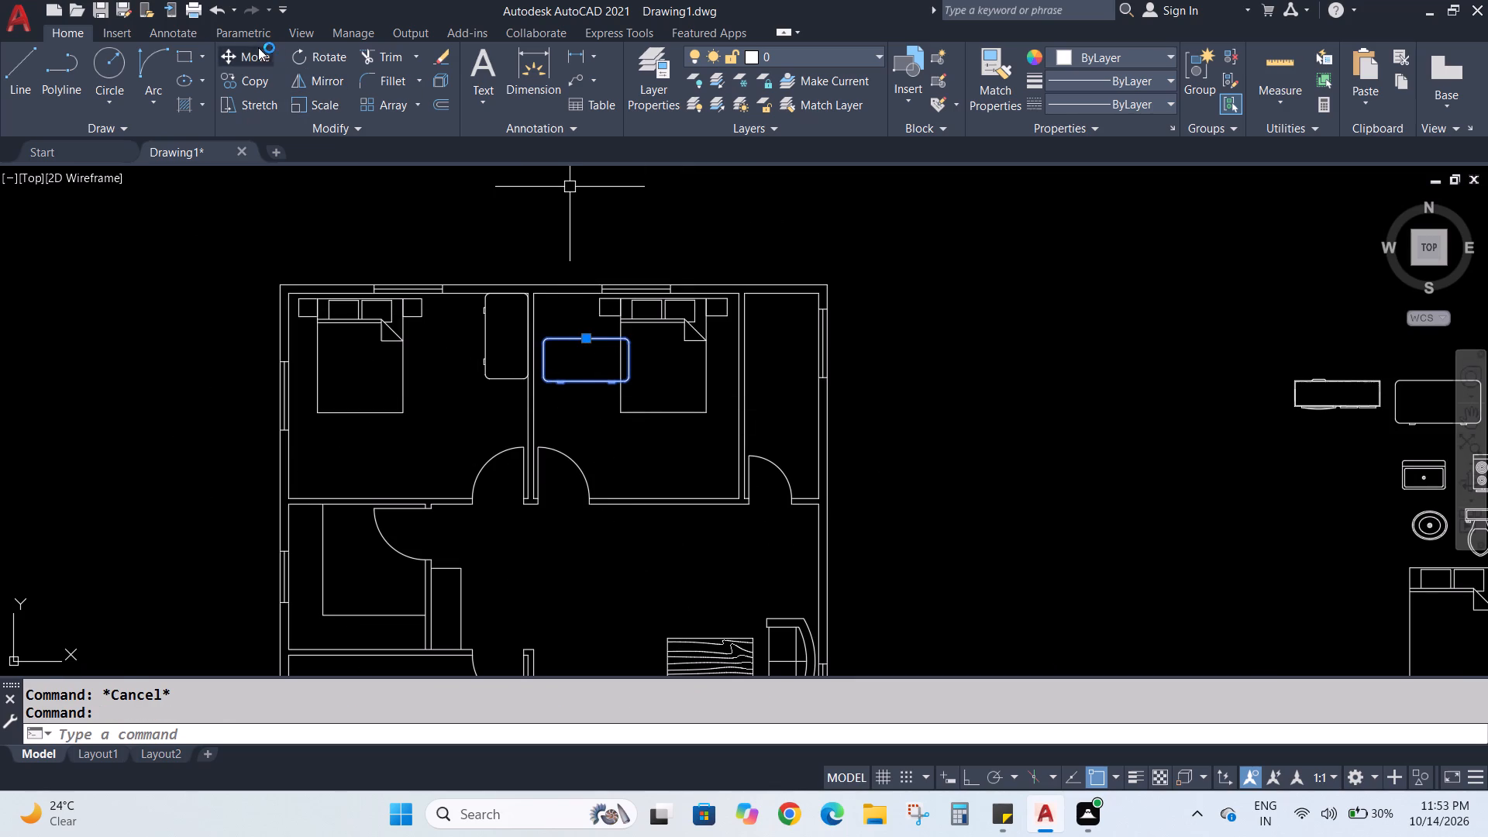
left_click(323, 66)
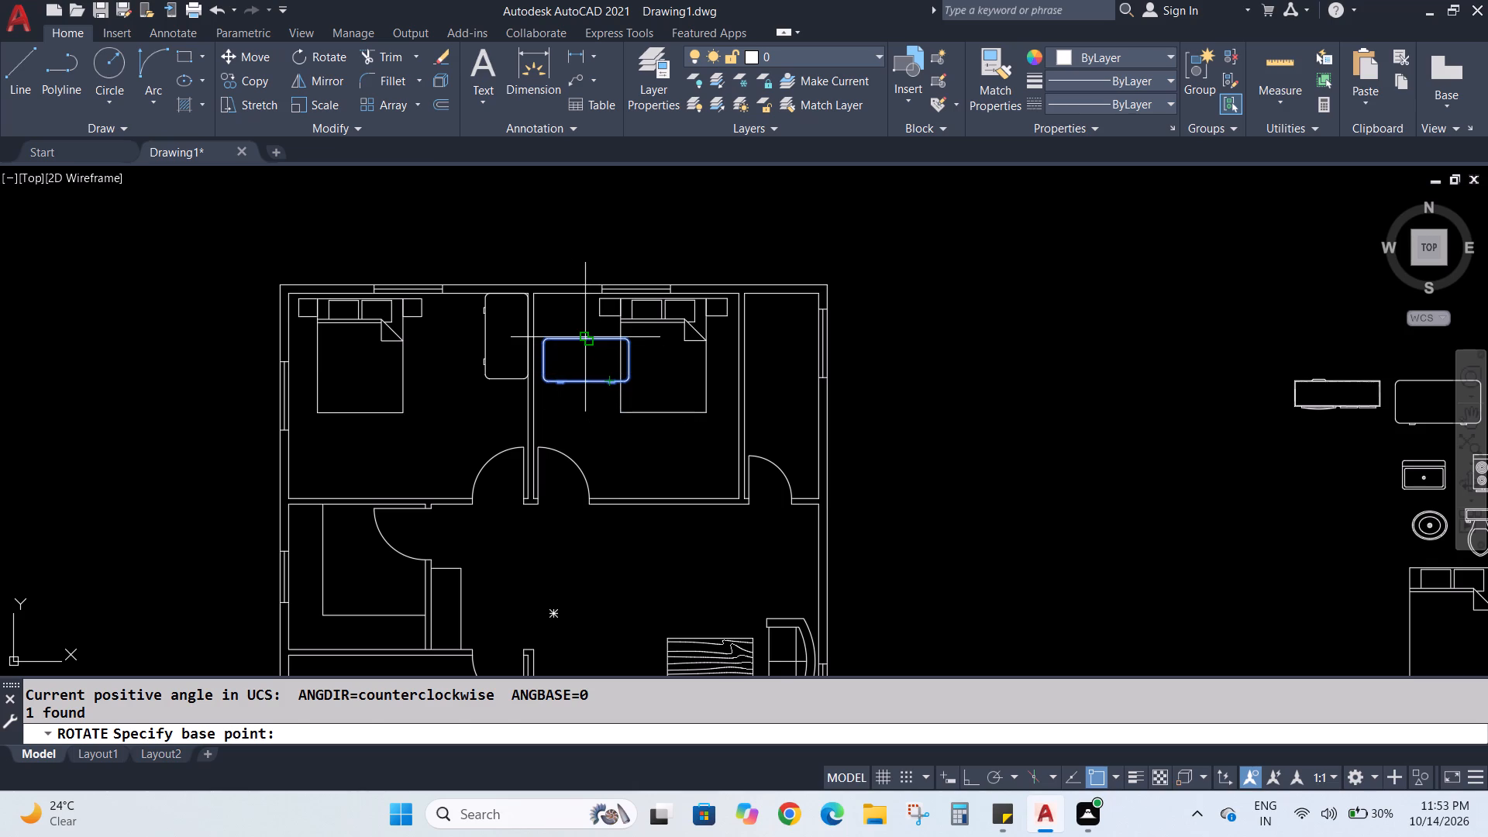
left_click(585, 337)
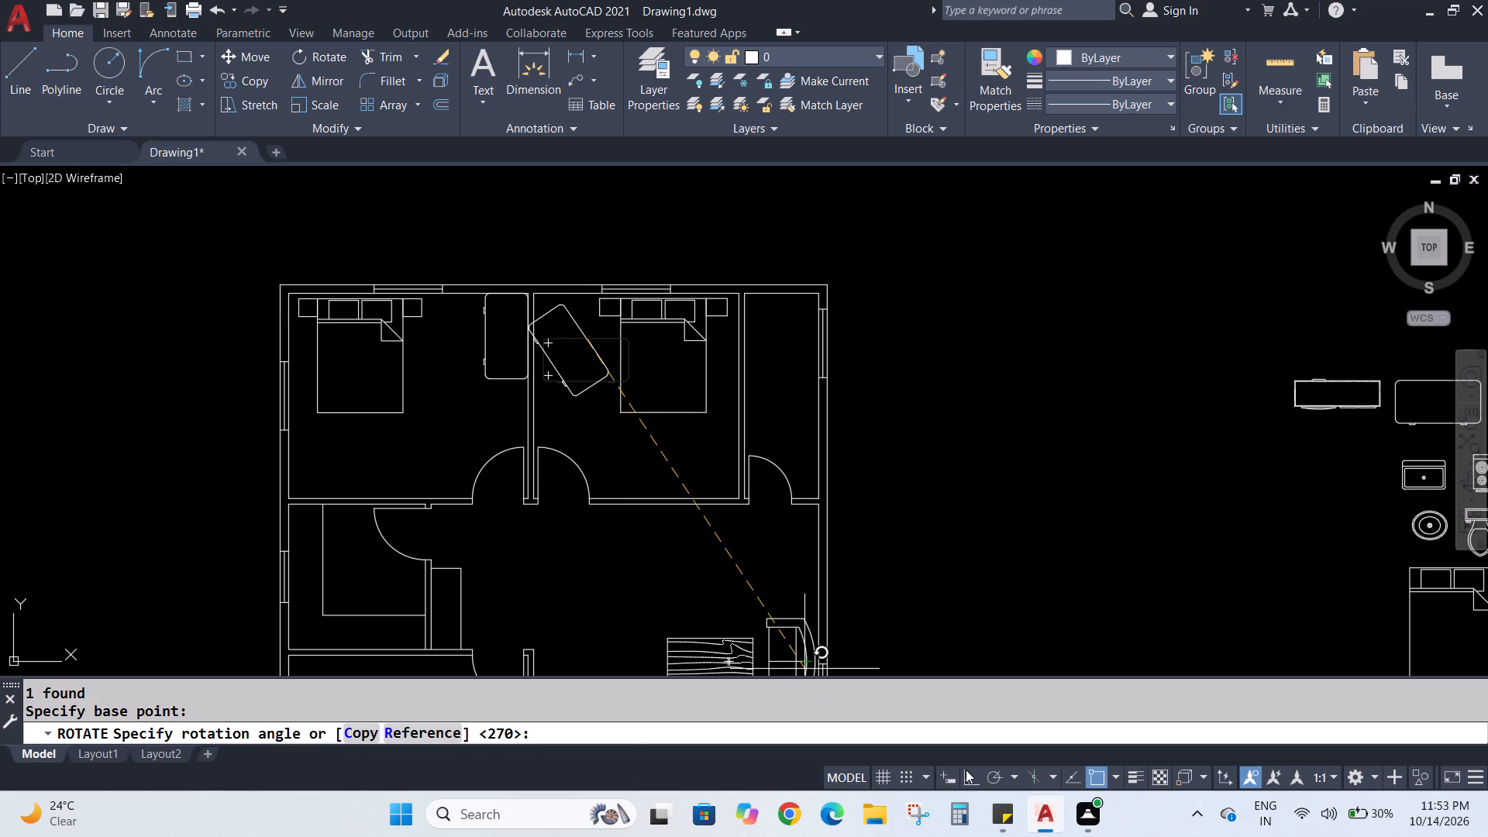
left_click(966, 770)
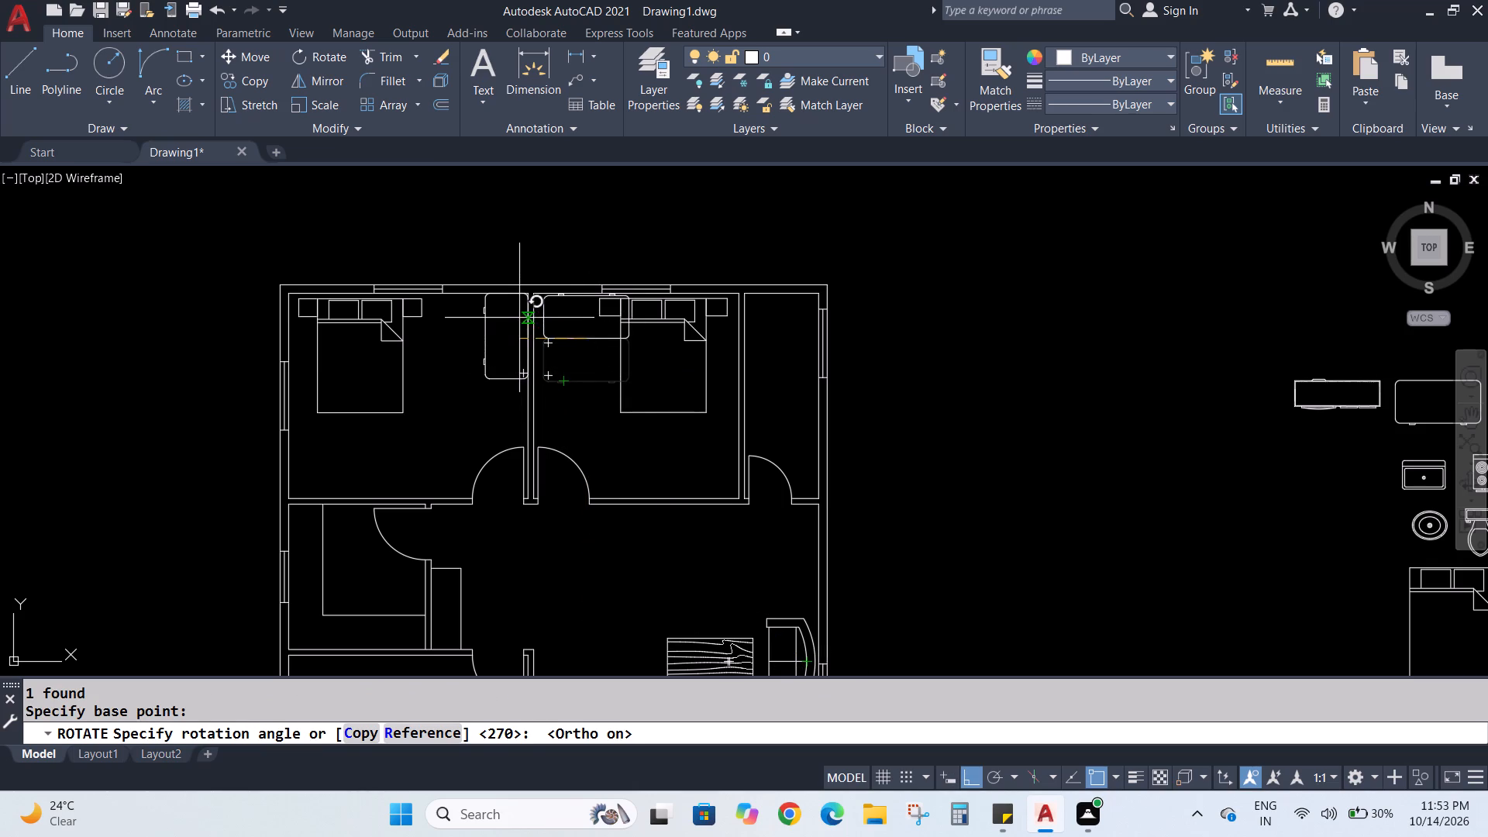
left_click(549, 284)
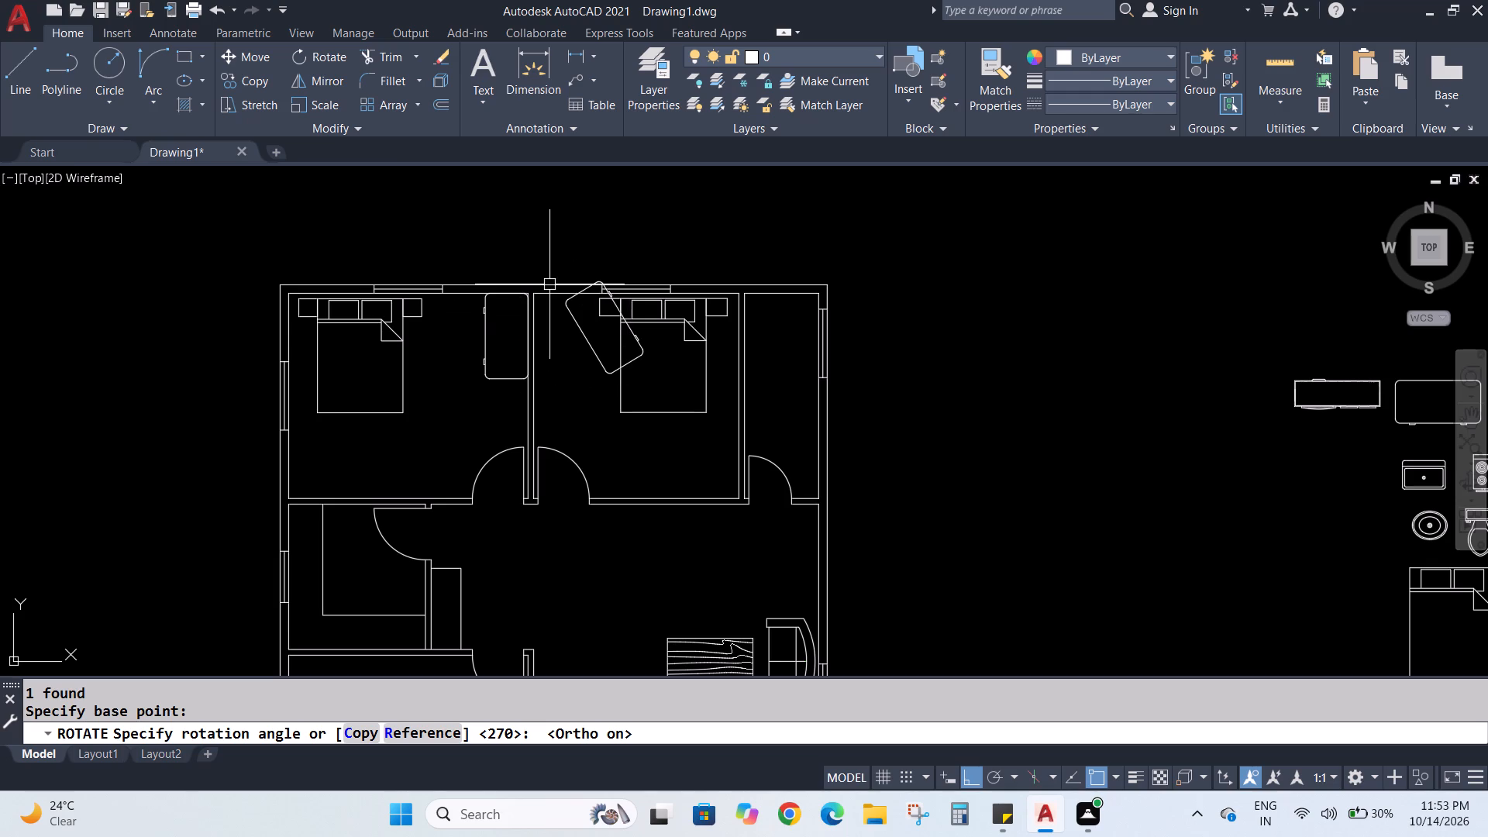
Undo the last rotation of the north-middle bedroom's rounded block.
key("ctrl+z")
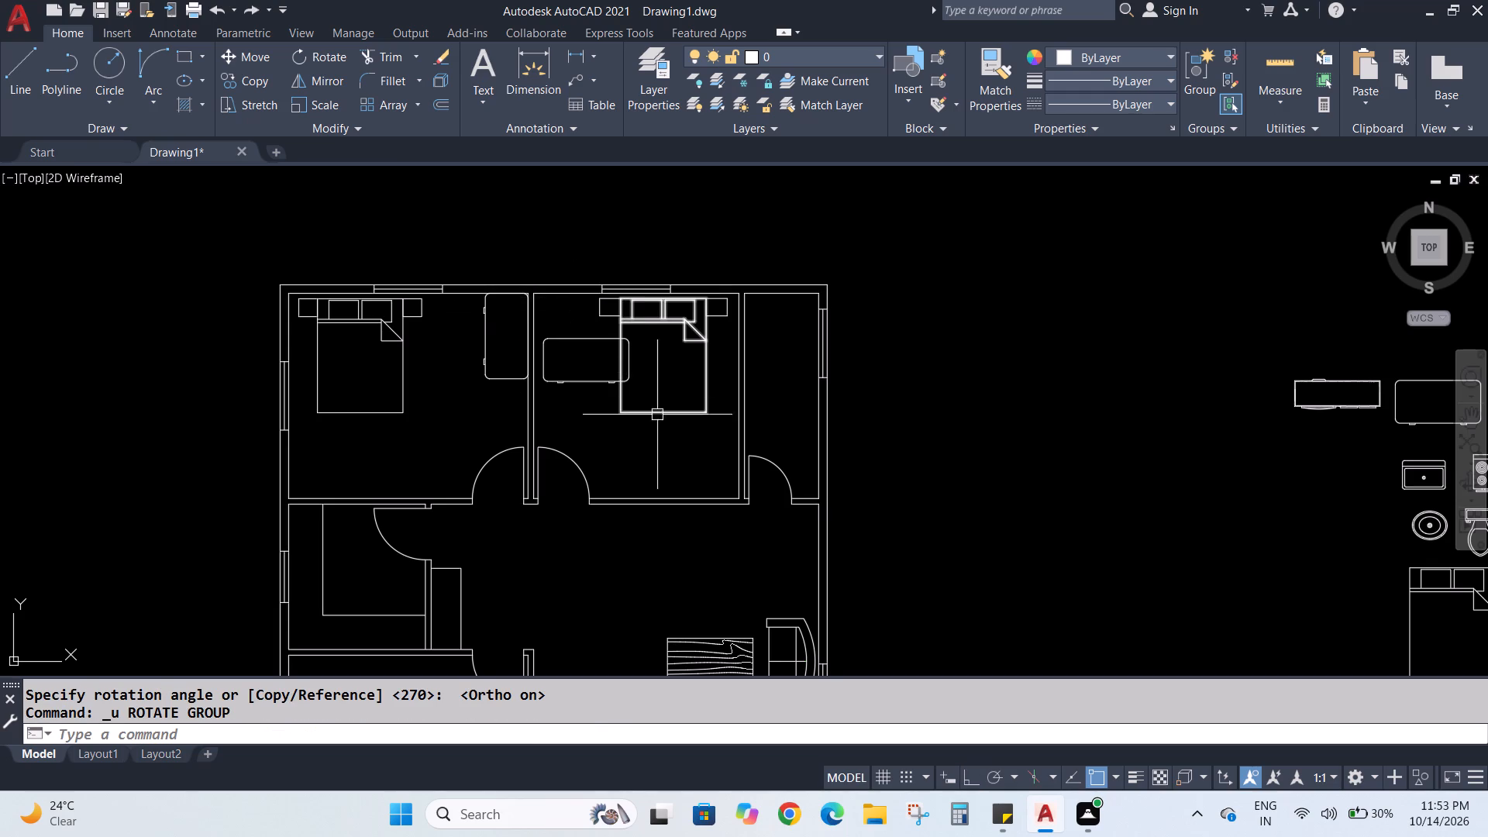
Rotate the north-middle bedroom's rounded block about its north-edge midpoint, with Ortho on and the angle picked at 90°.
left_click(580, 343)
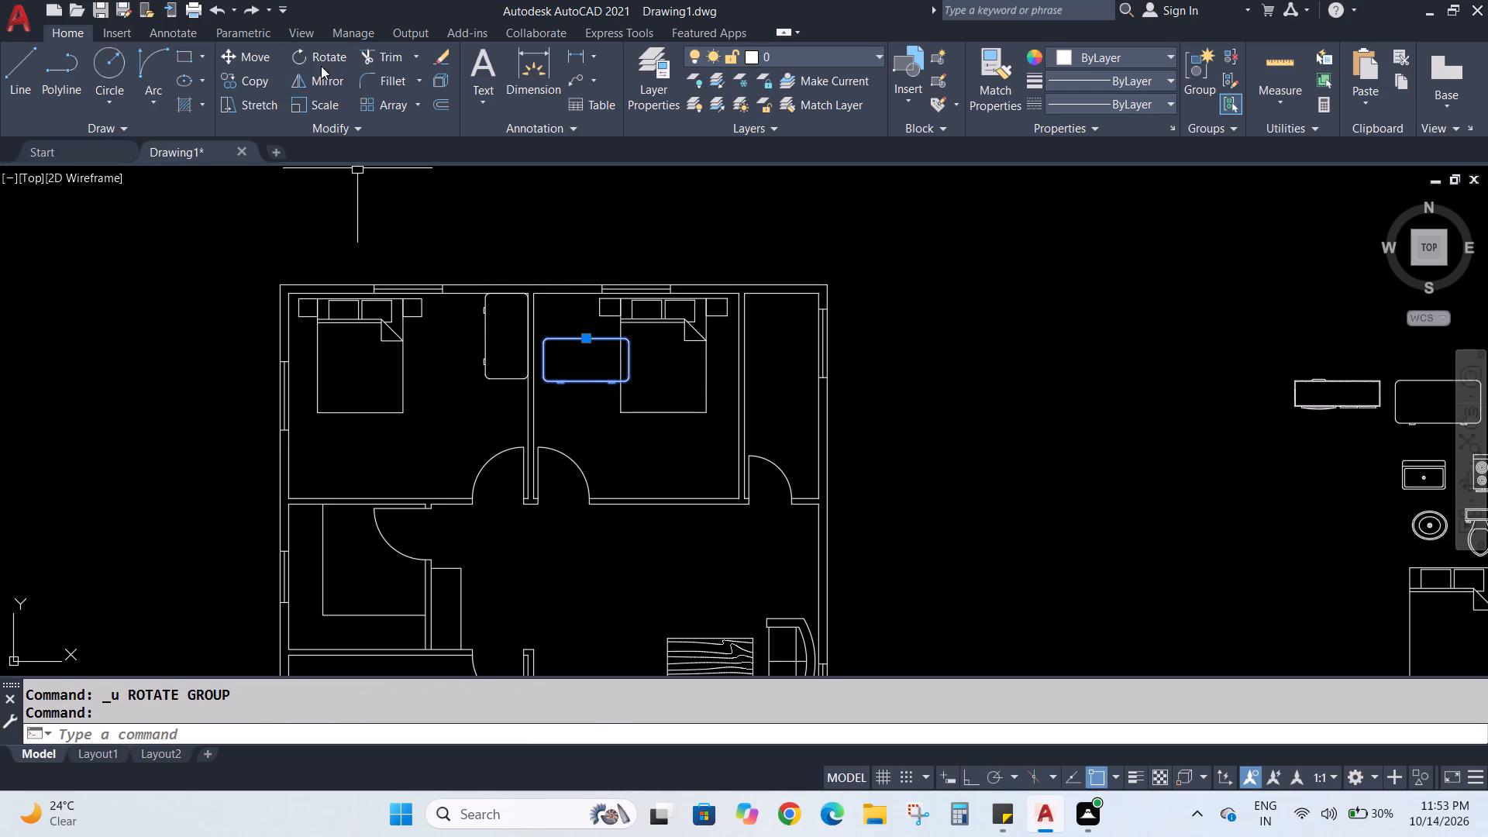
left_click(317, 58)
left_click(588, 340)
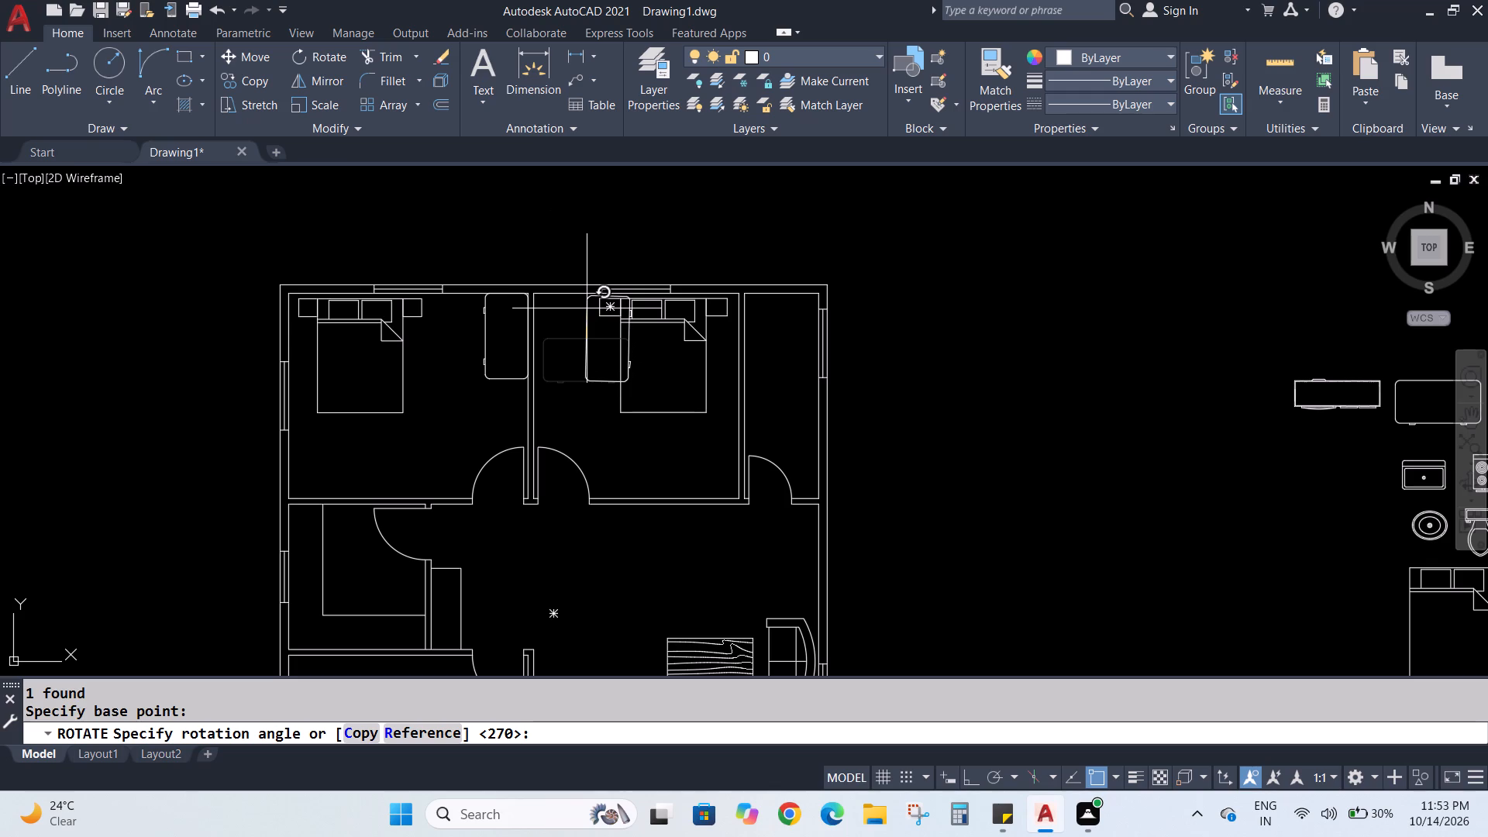
left_click(966, 776)
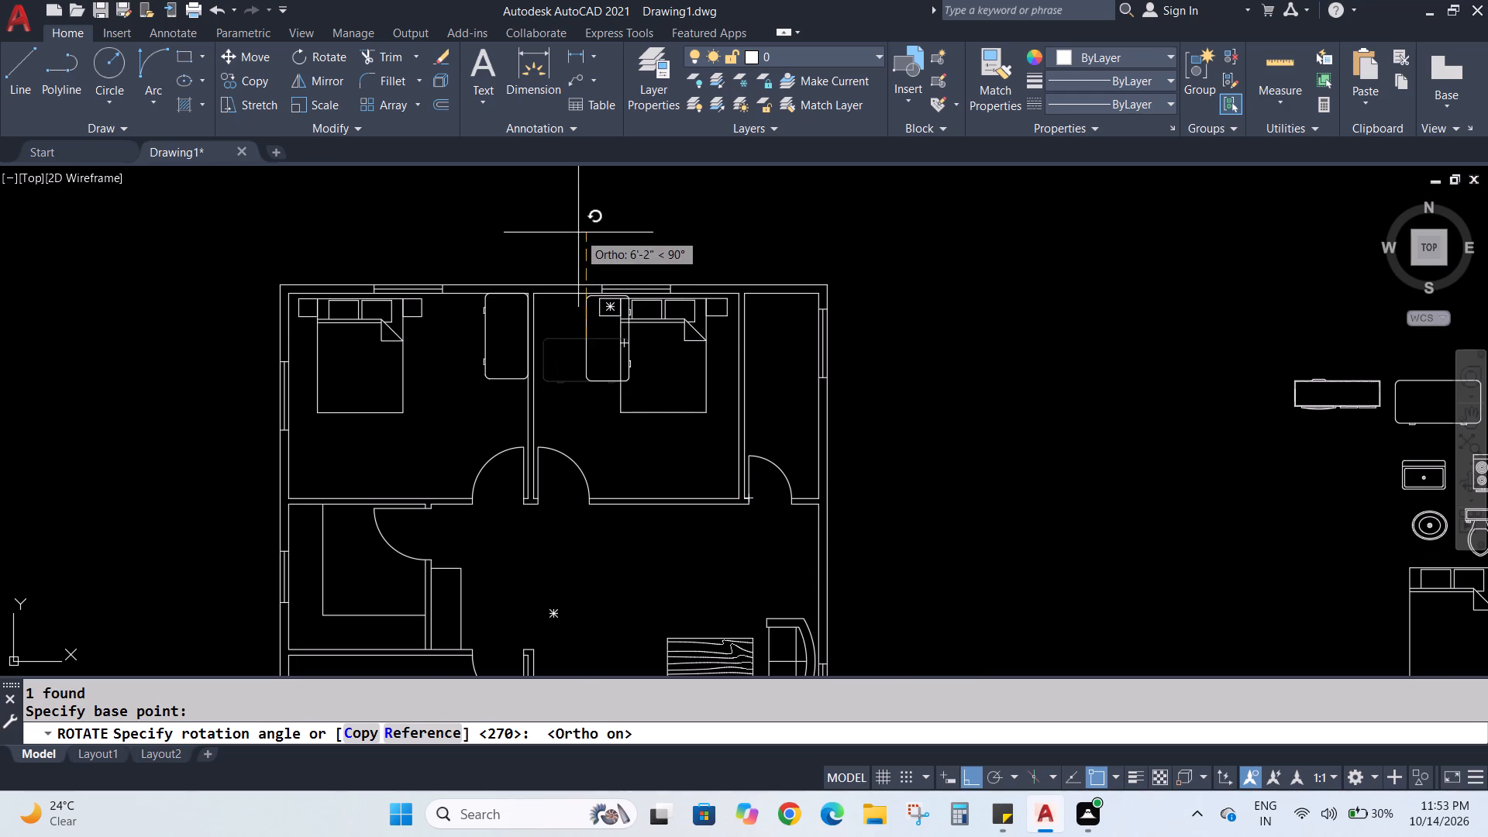
left_click(578, 232)
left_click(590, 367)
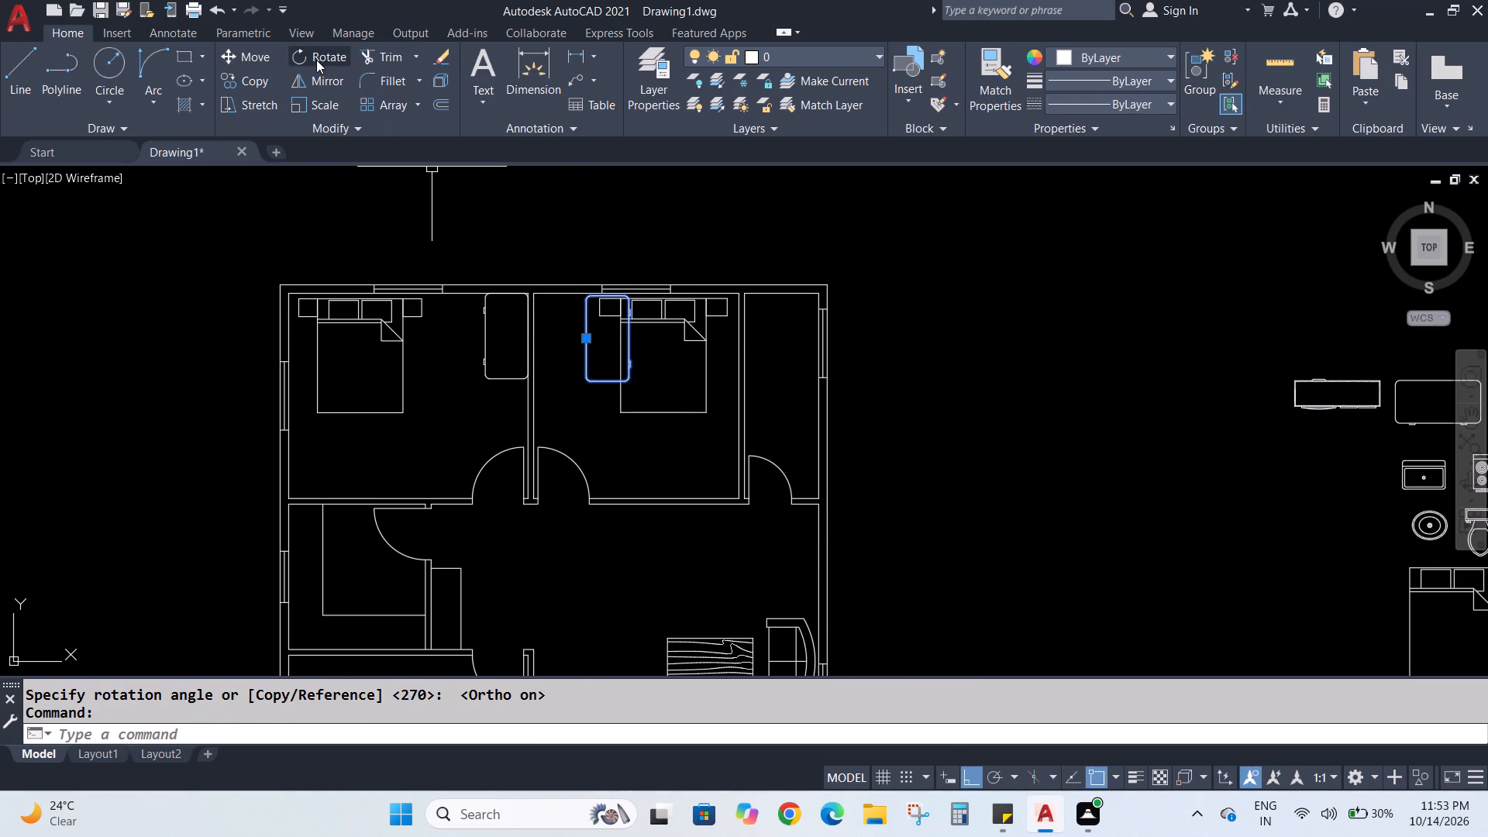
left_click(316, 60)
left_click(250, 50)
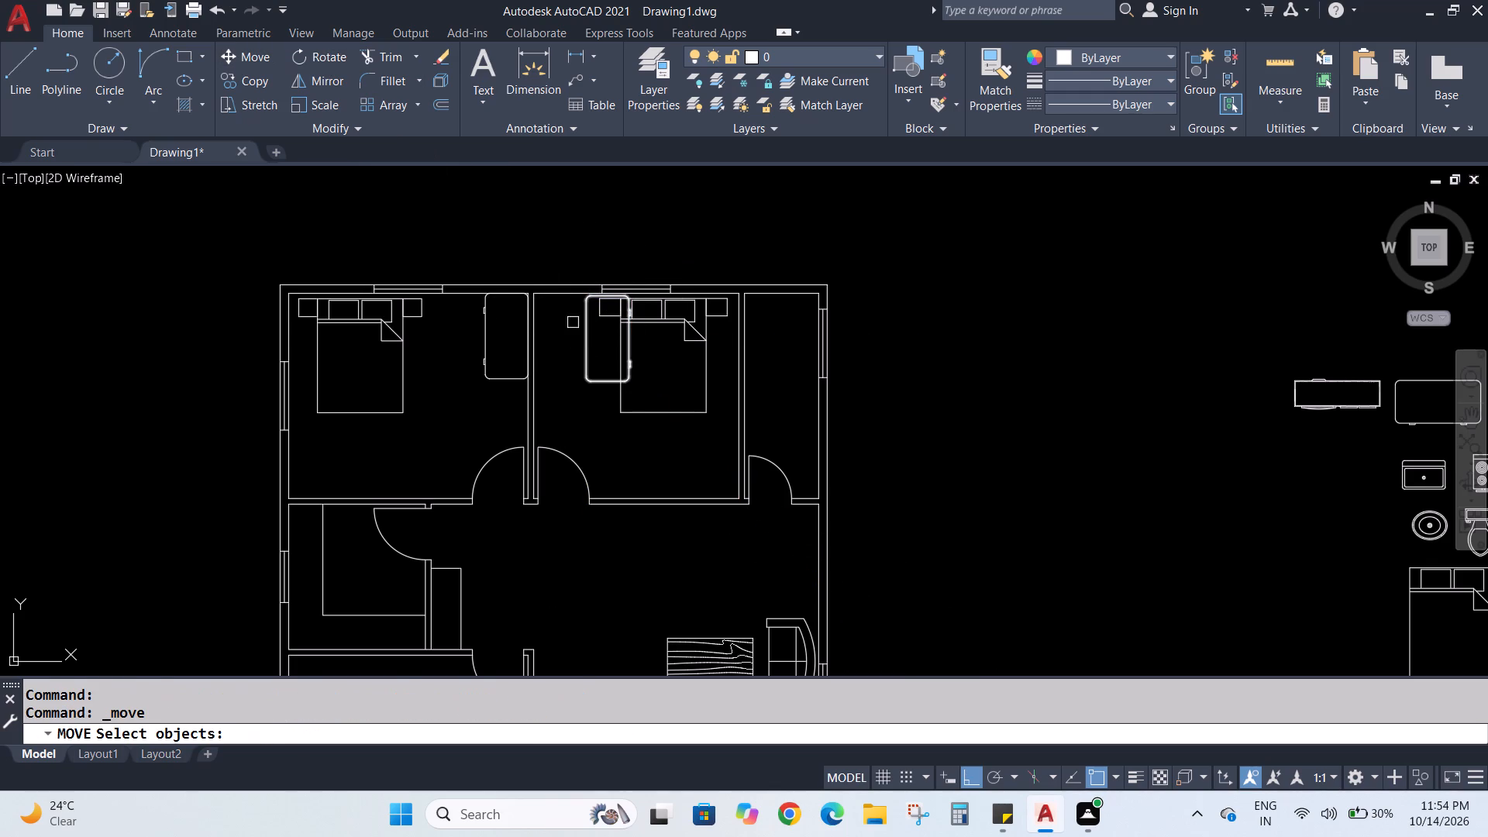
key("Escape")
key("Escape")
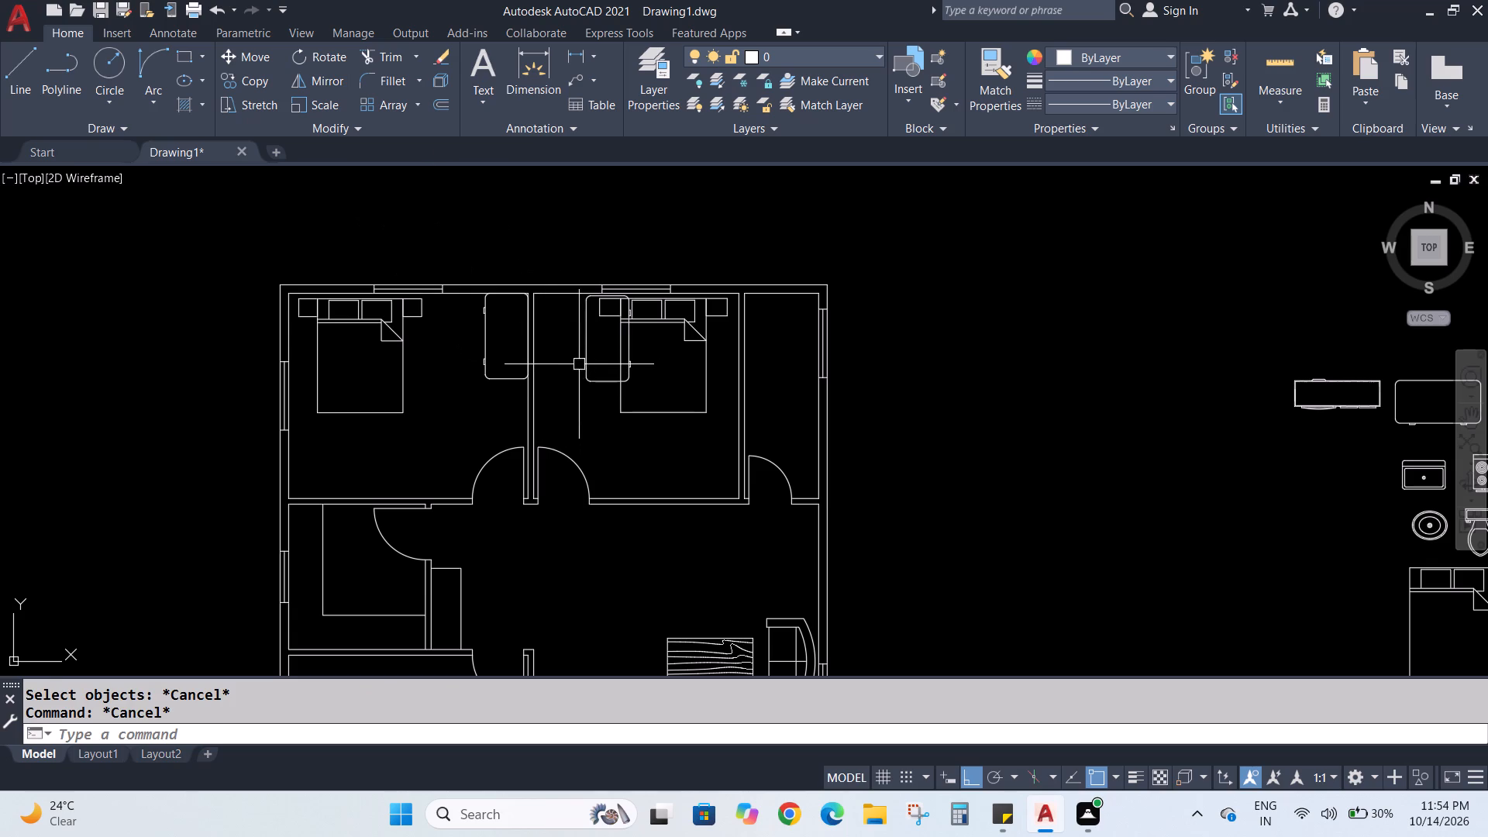
Move the north-middle bedroom's rotated block about 2'-7" west, with Ortho on, to just short of the room's west wall.
left_click(585, 361)
left_click(250, 56)
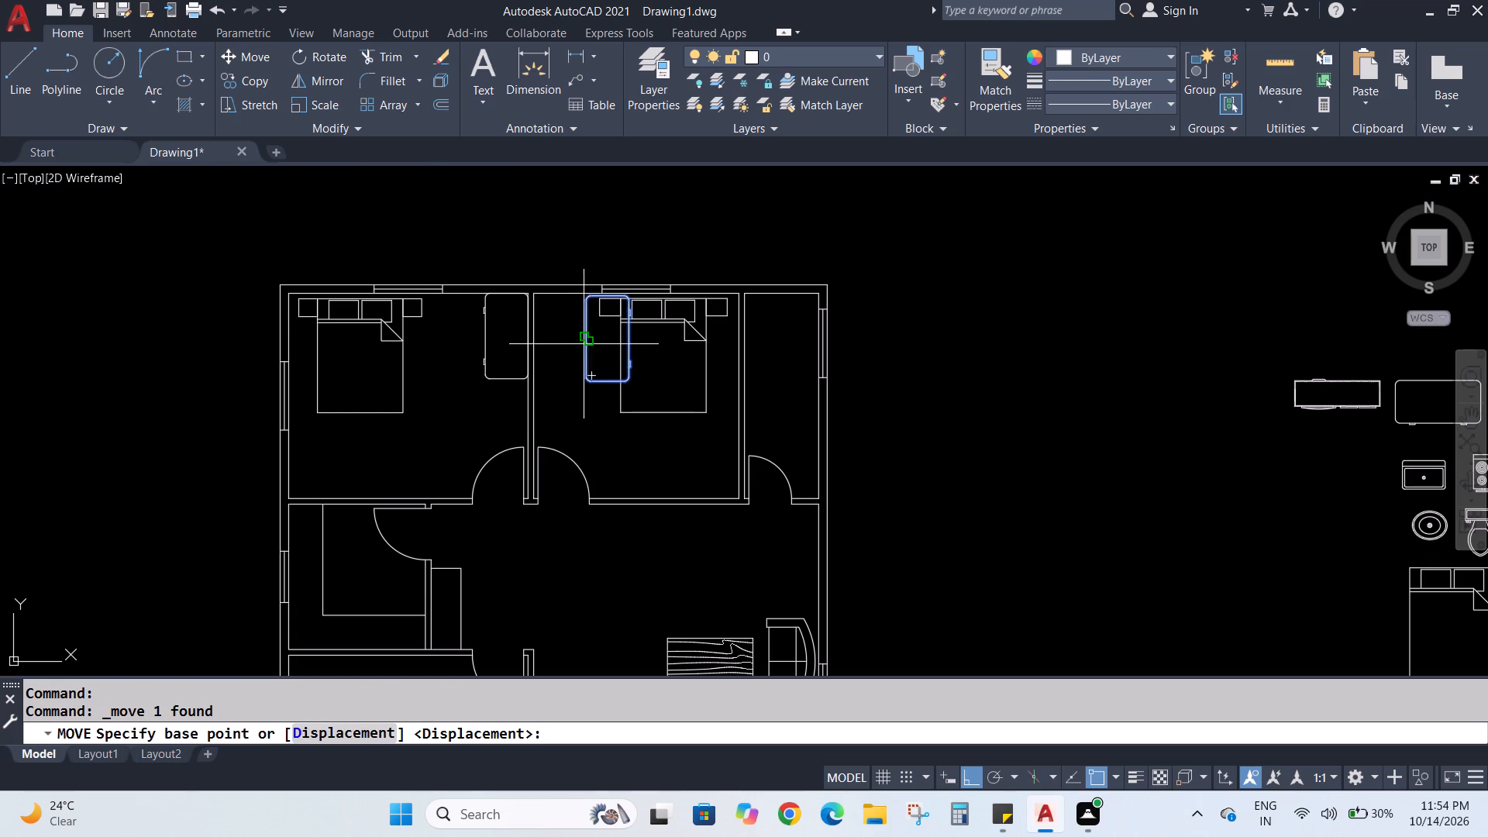
left_click(585, 339)
scroll(535, 341, "up", 3)
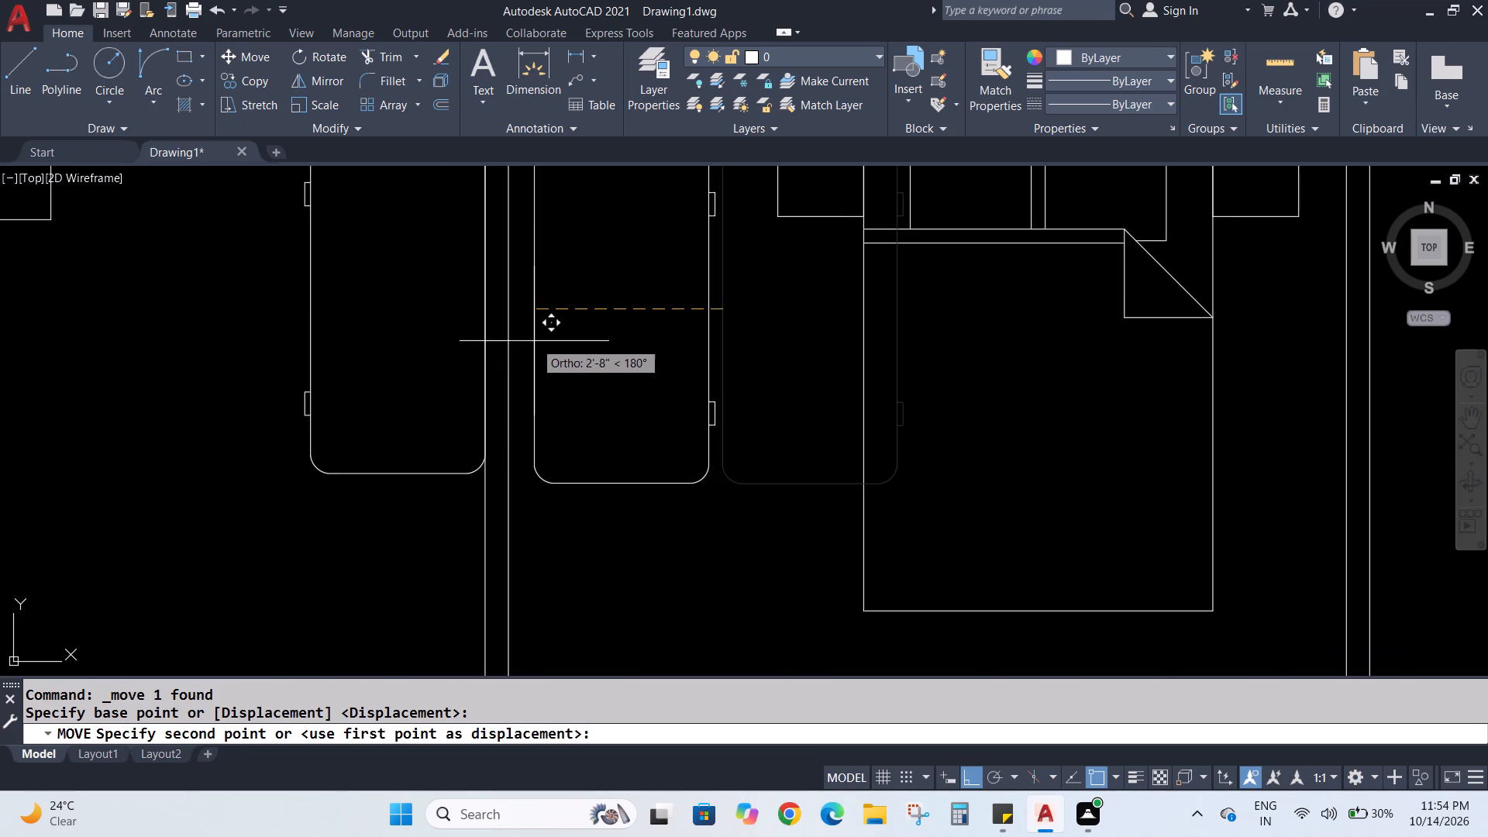
scroll(534, 341, "down", 2)
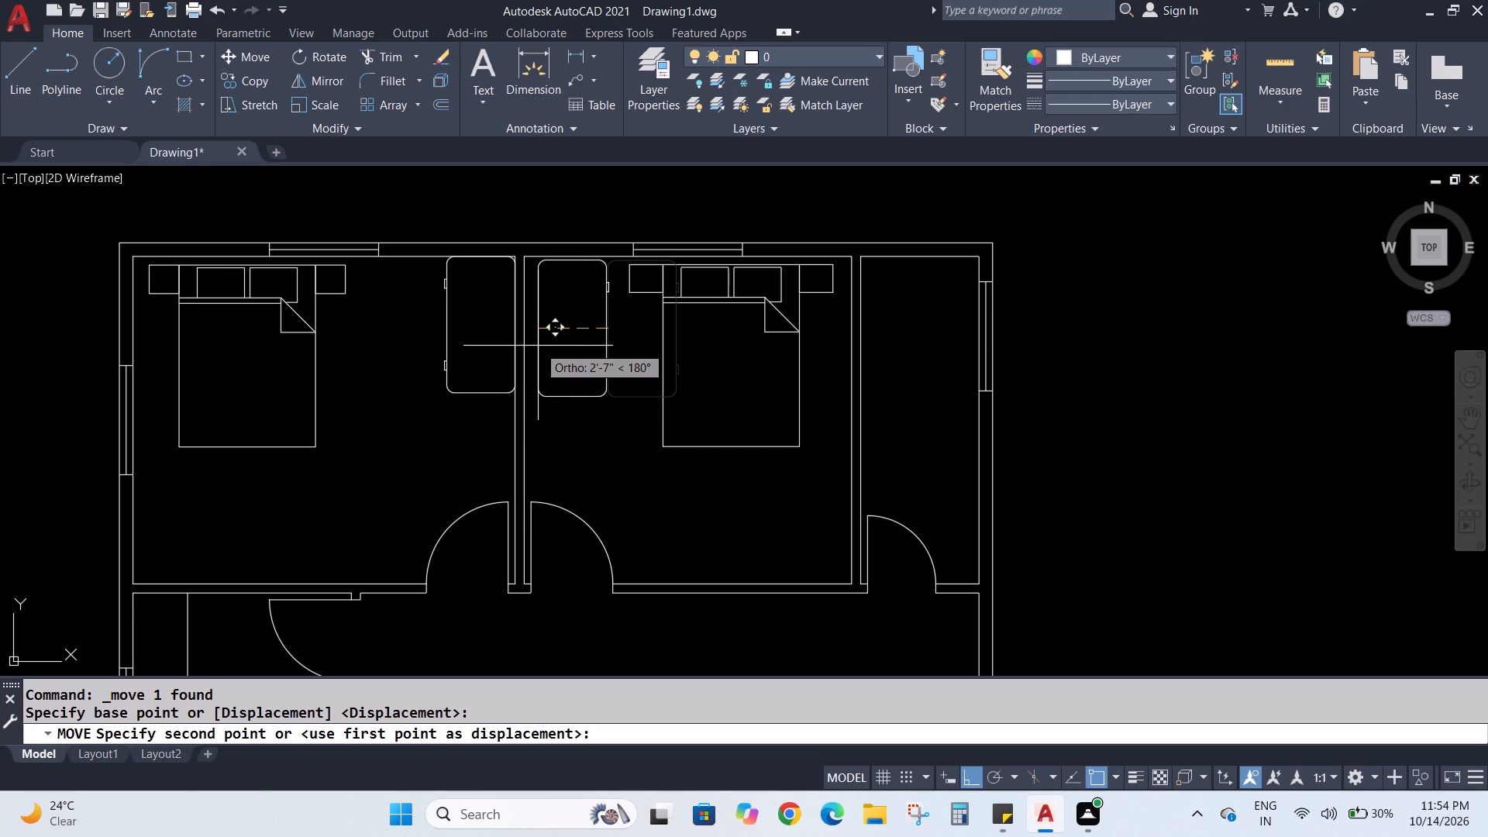
left_click(538, 346)
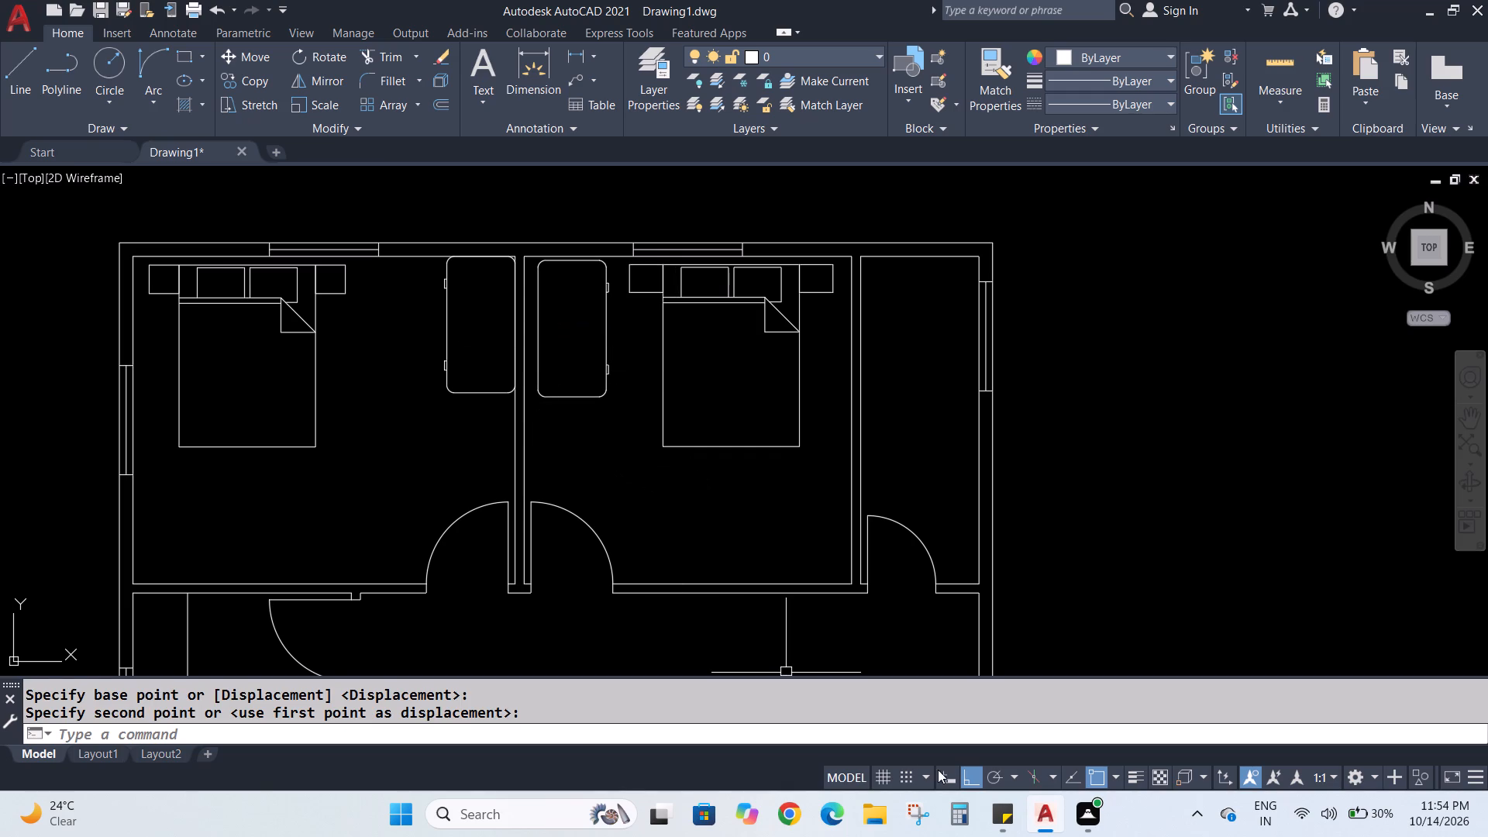
Turn Ortho off for placing the rotated block at the north-middle bedroom's northwest corner.
left_click(970, 773)
middle_click_drag(612, 418, 788, 599)
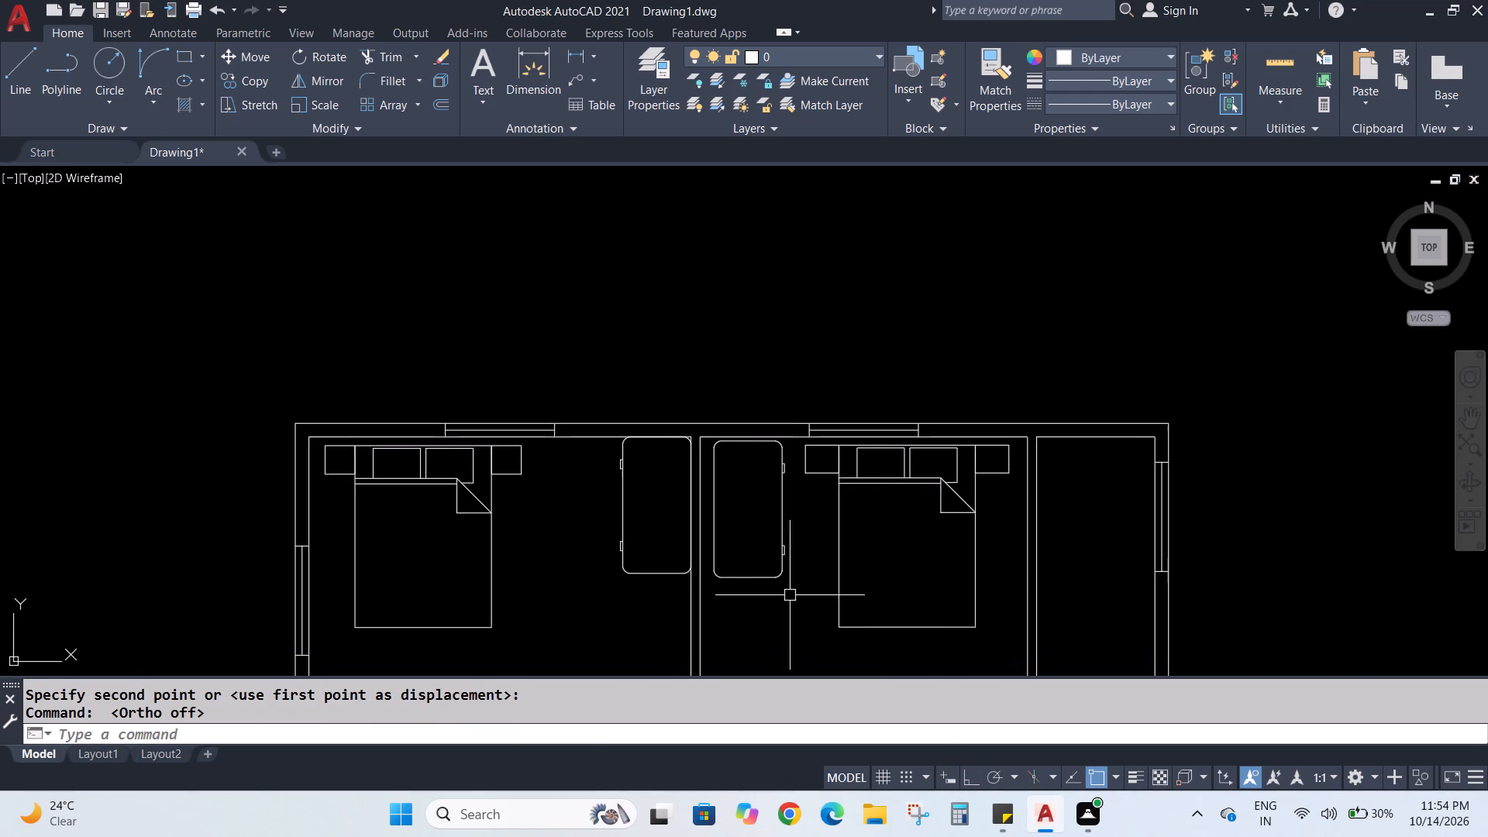
scroll(751, 513, "up", 3)
middle_click_drag(749, 505, 806, 618)
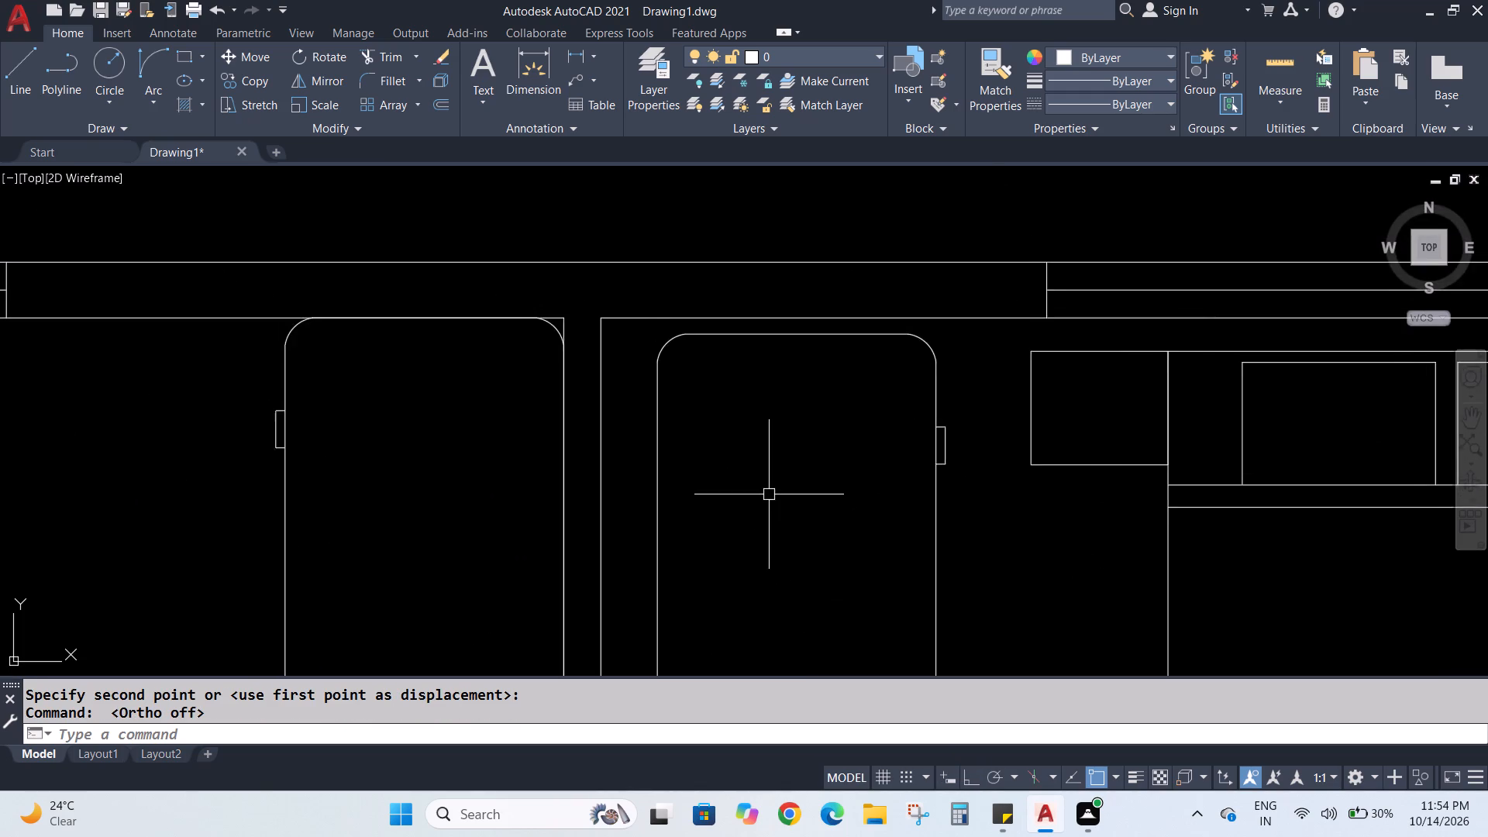
scroll(768, 494, "up", 2)
middle_click_drag(753, 475, 916, 710)
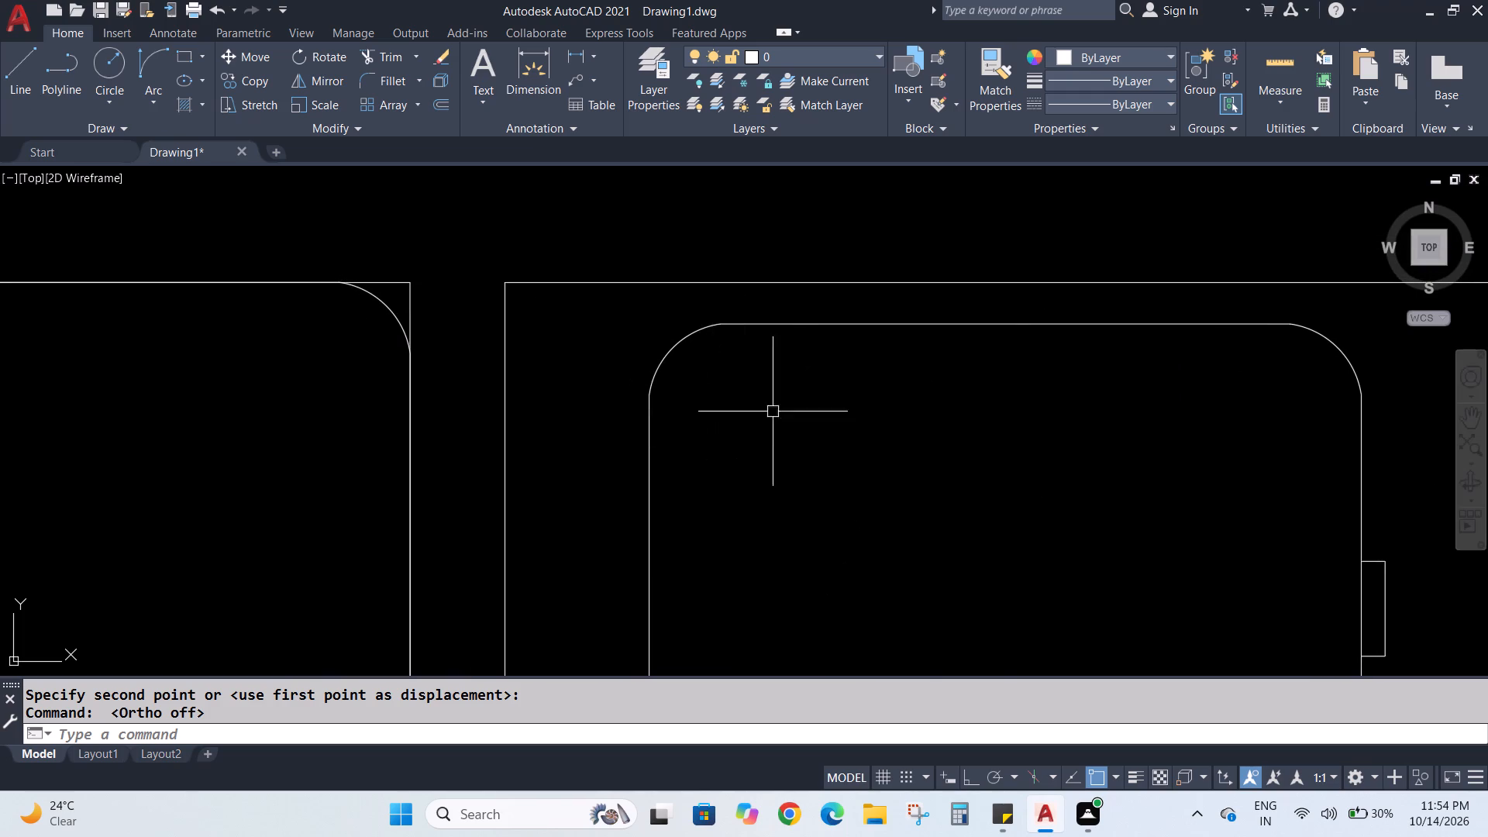
scroll(773, 441, "up", 2)
middle_click_drag(784, 453, 1201, 665)
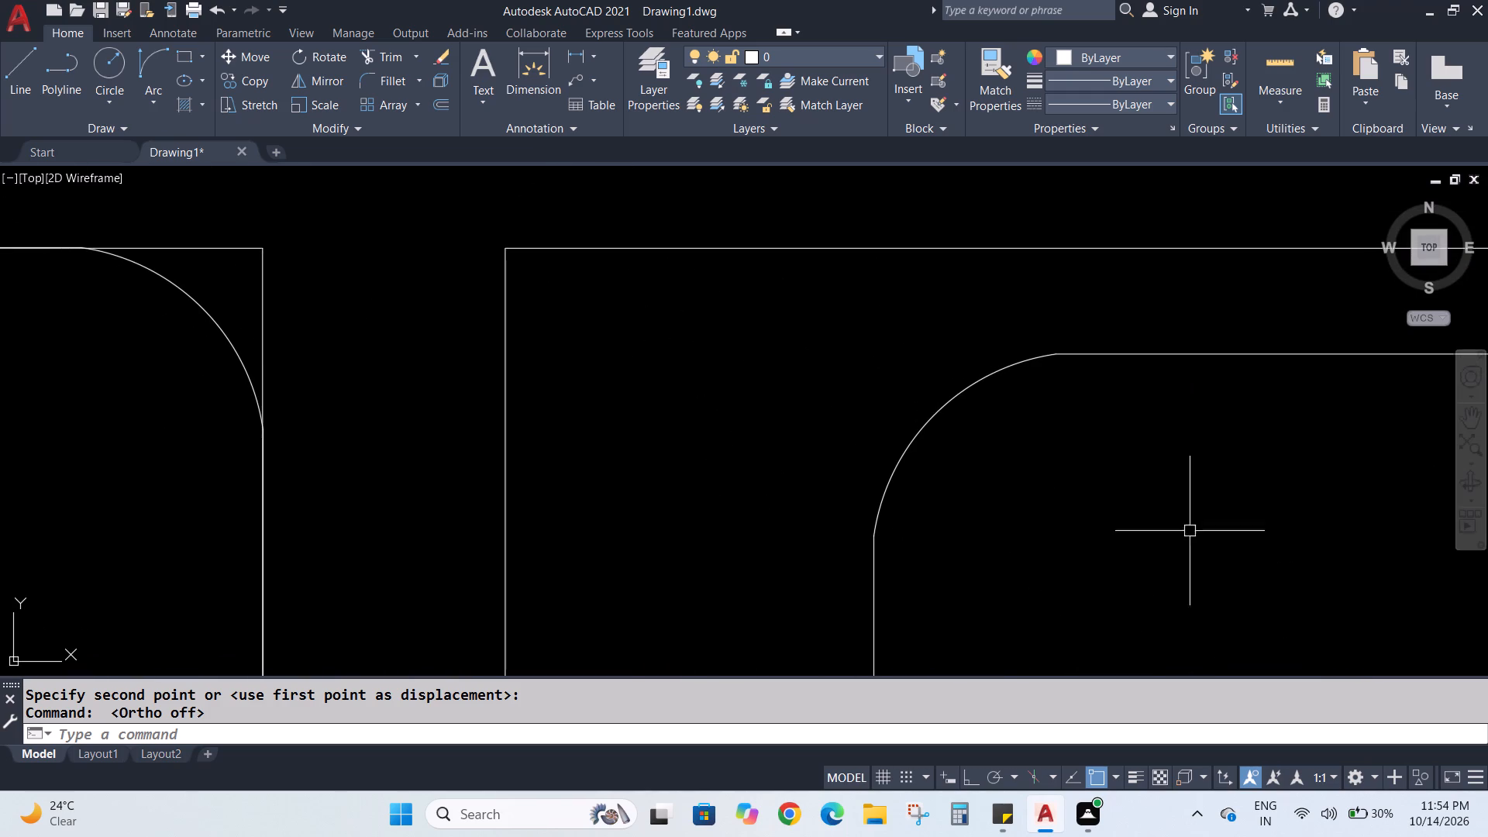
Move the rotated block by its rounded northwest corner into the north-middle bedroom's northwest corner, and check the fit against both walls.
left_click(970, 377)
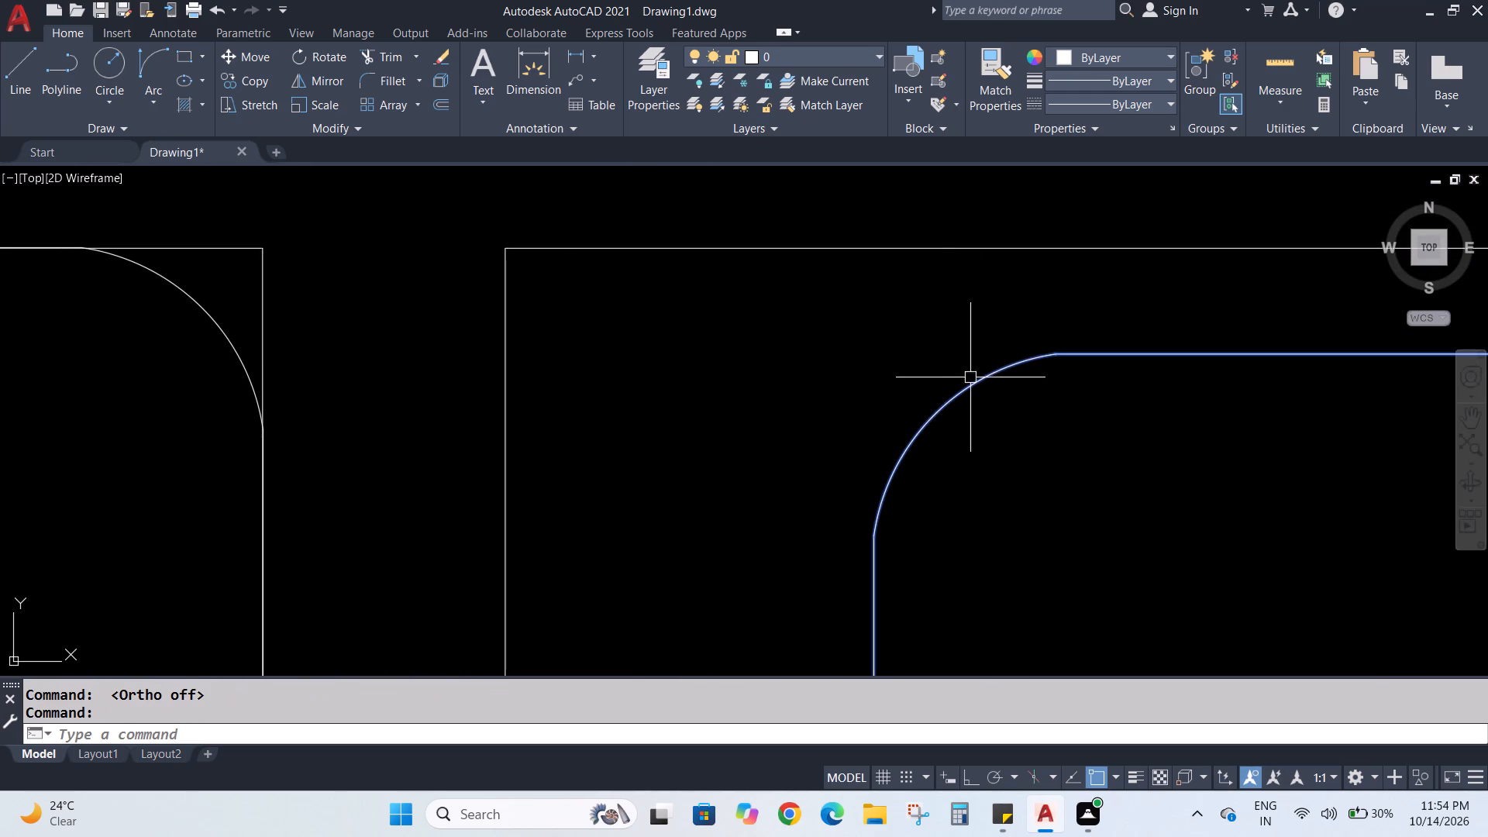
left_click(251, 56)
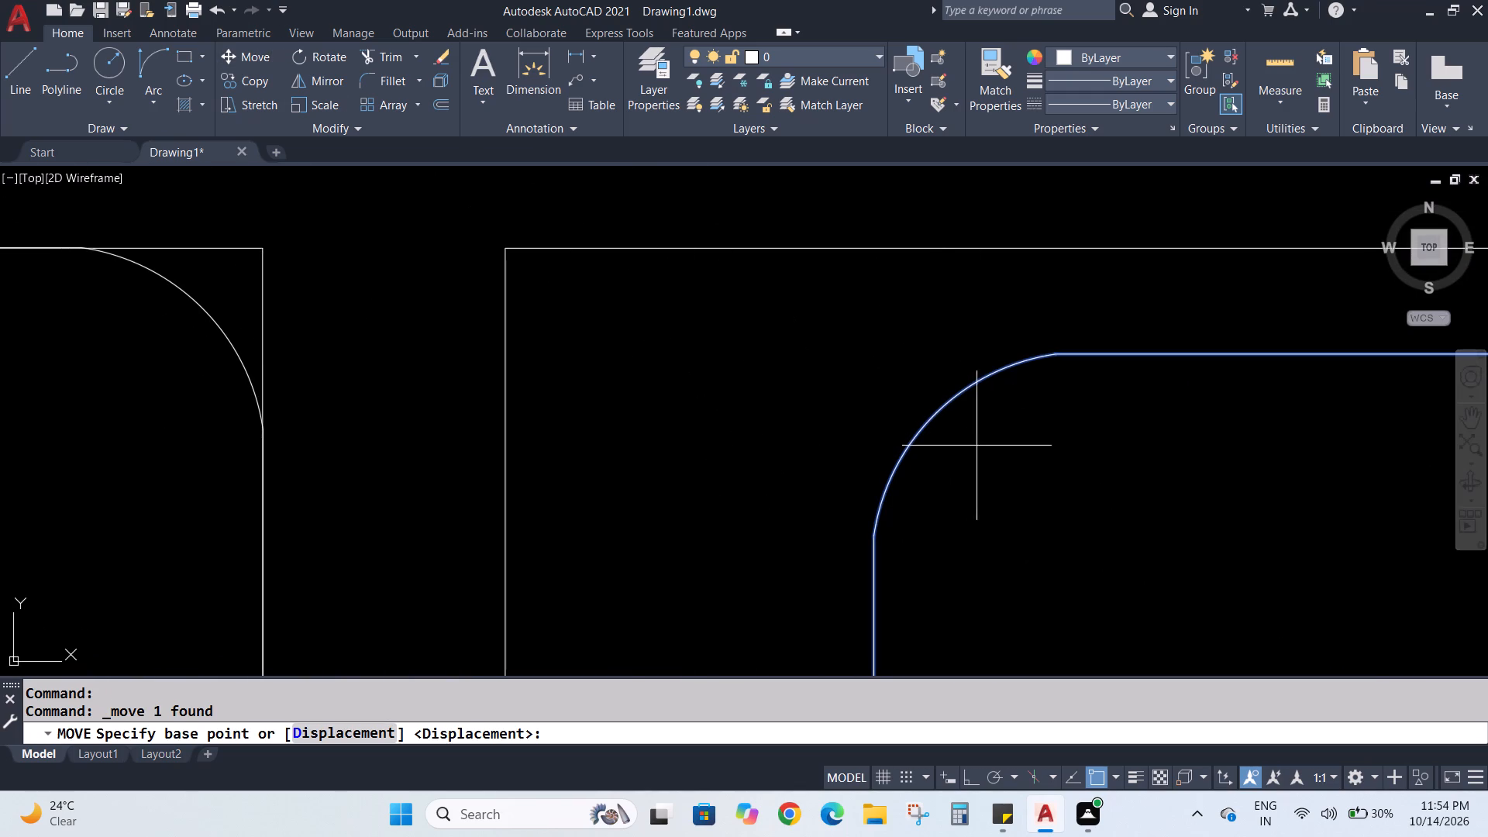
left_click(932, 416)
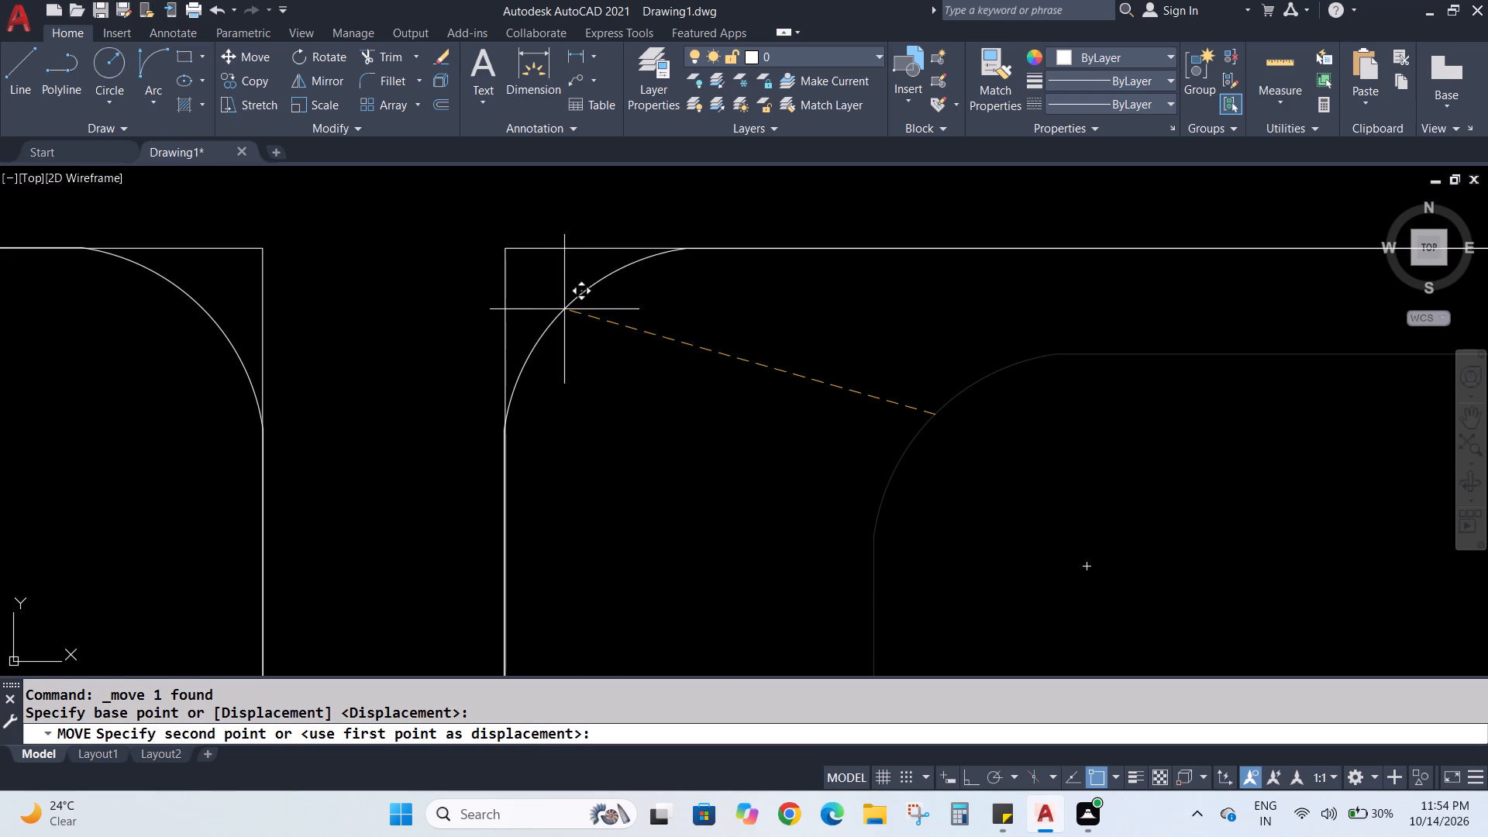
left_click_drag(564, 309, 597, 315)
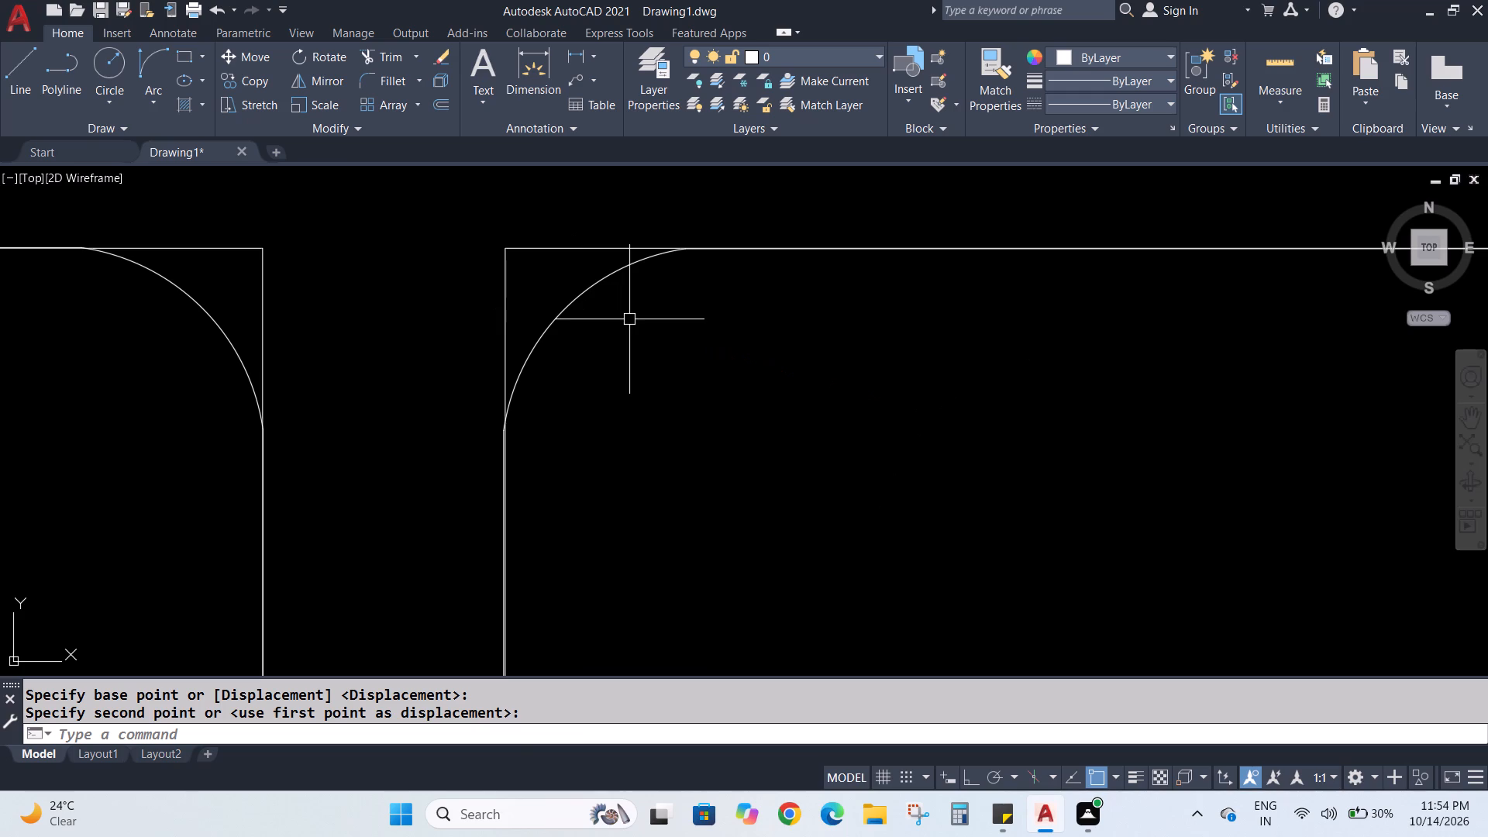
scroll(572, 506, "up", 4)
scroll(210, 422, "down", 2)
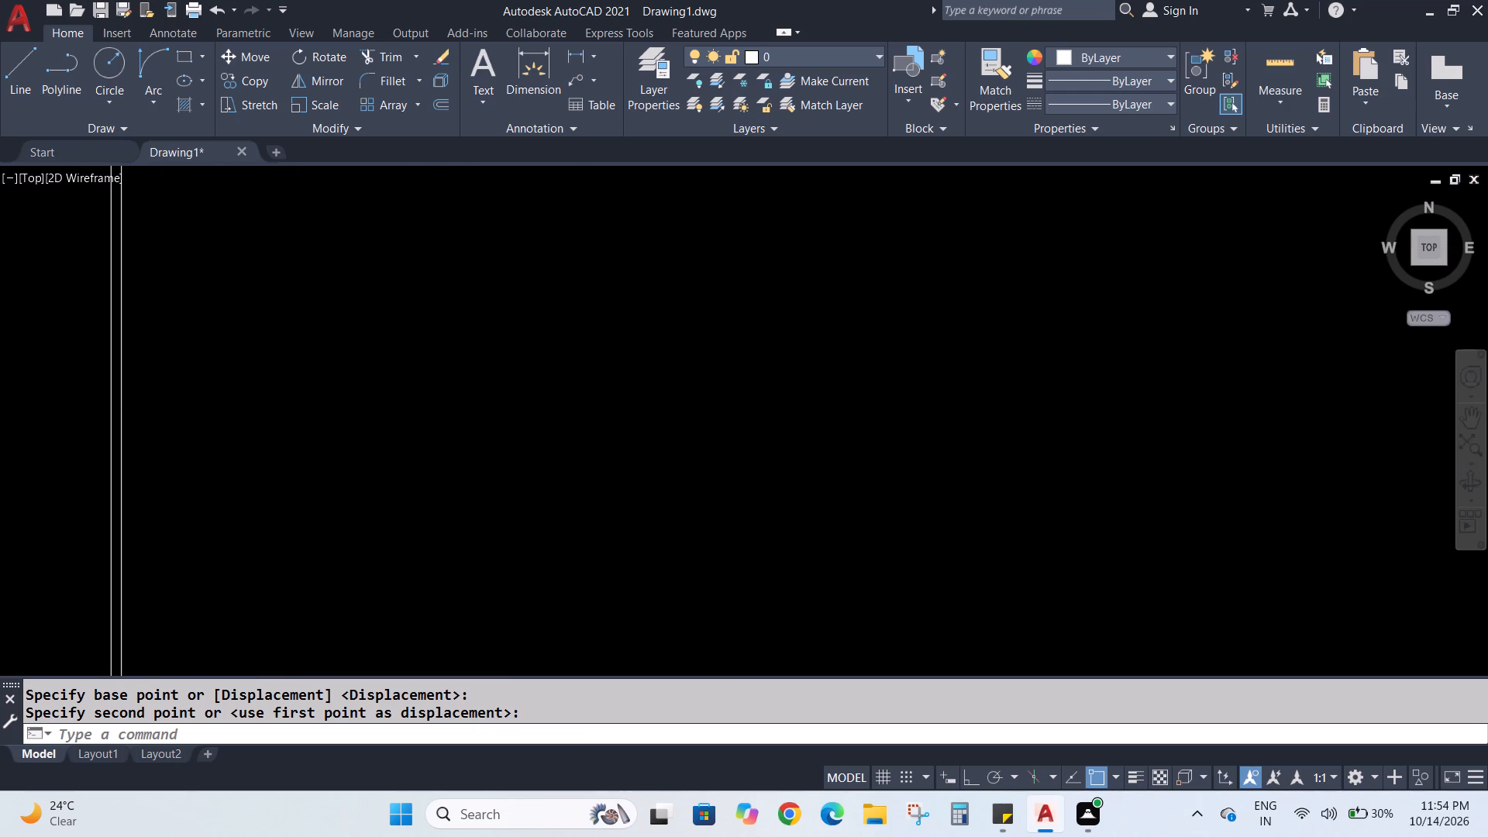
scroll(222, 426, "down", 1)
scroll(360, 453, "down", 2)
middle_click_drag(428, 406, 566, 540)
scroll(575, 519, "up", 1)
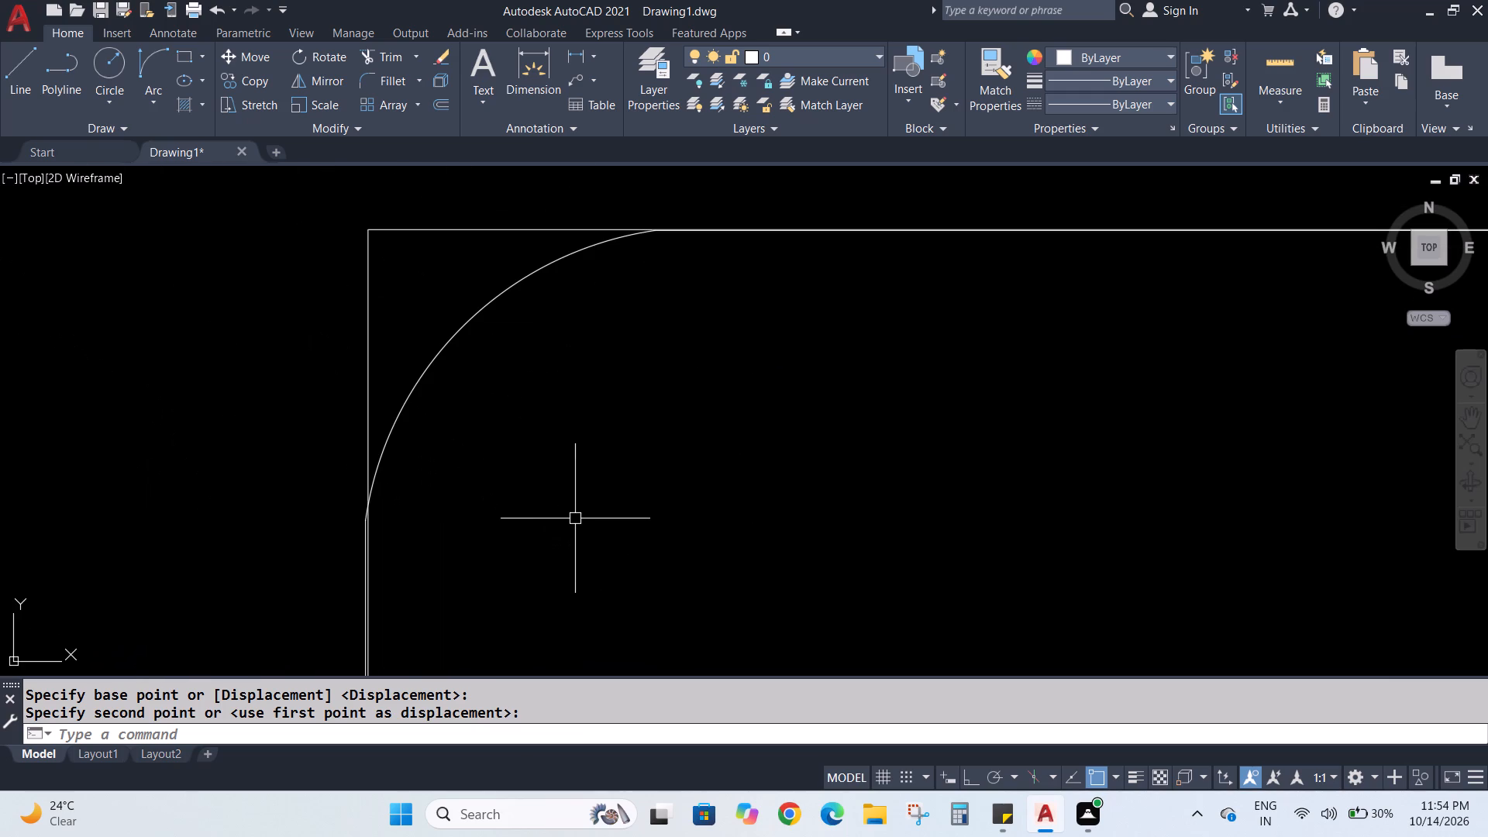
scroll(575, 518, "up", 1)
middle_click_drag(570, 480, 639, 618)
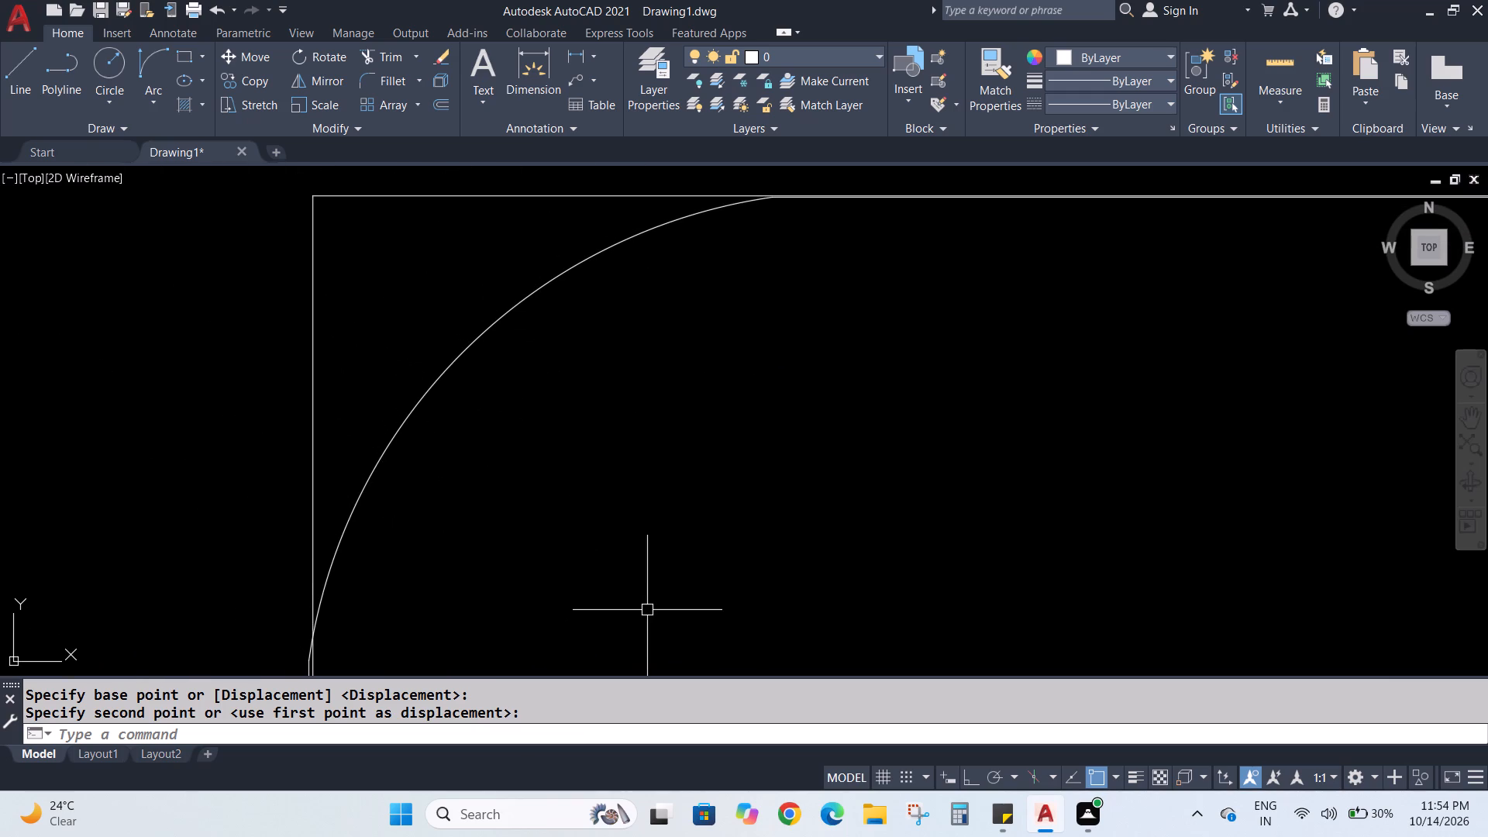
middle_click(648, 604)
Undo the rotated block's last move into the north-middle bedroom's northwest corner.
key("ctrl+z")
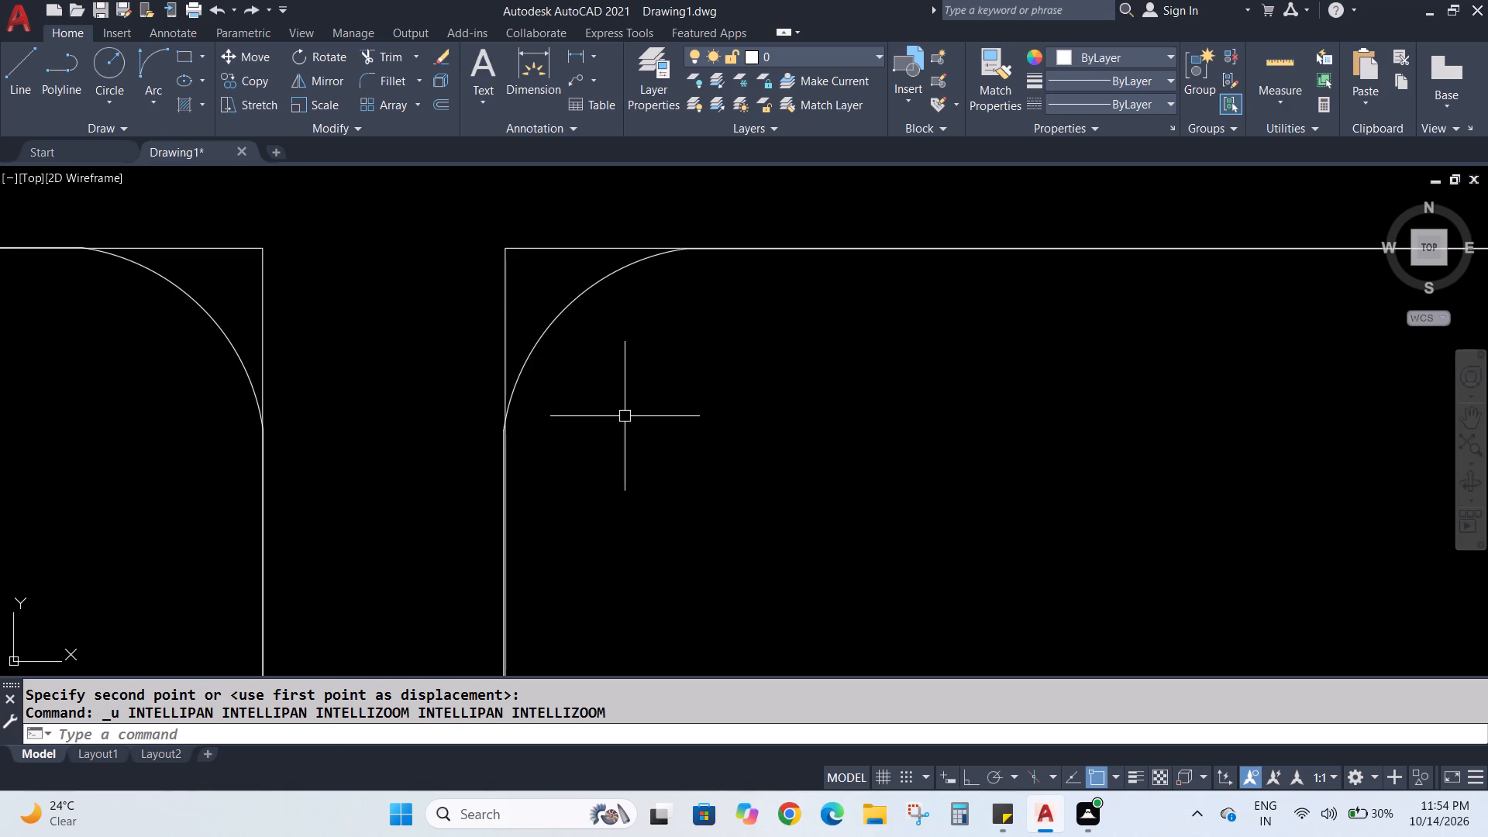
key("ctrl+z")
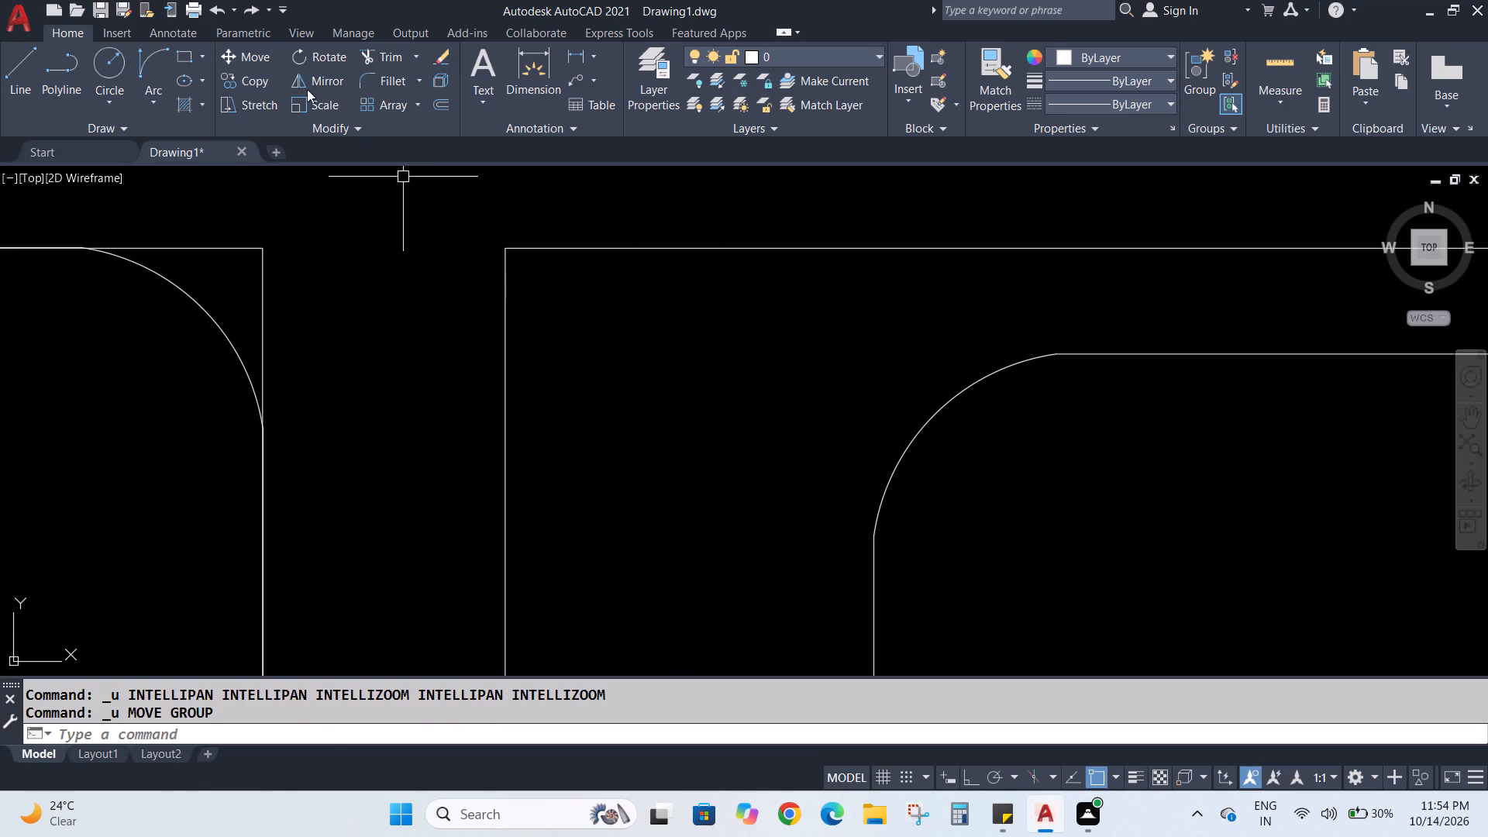
Move the rotated block by its rounded northwest corner to just inside the north-middle bedroom's north and west walls.
left_click(940, 412)
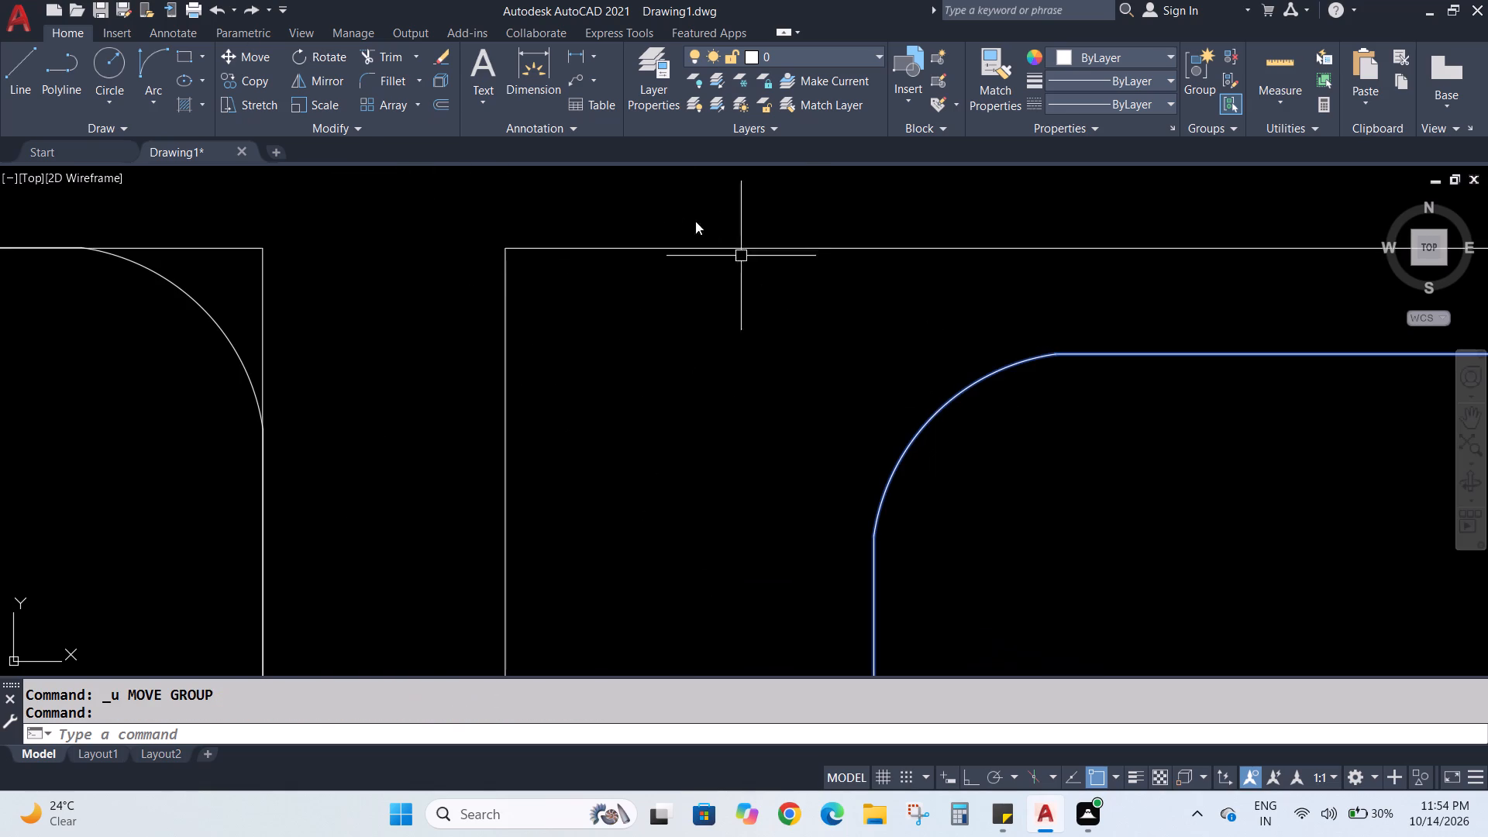
left_click(260, 56)
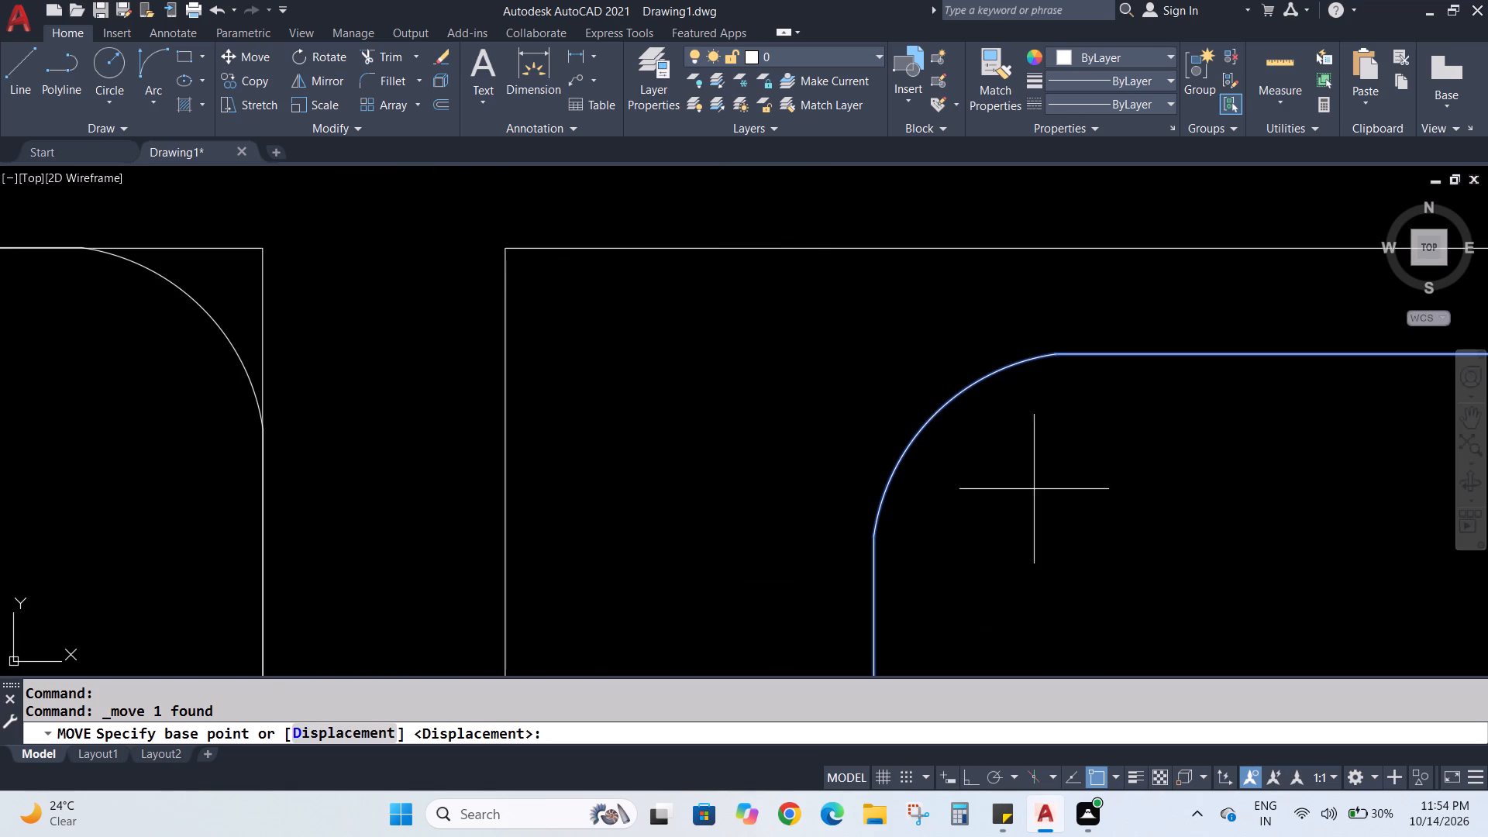
left_click(937, 415)
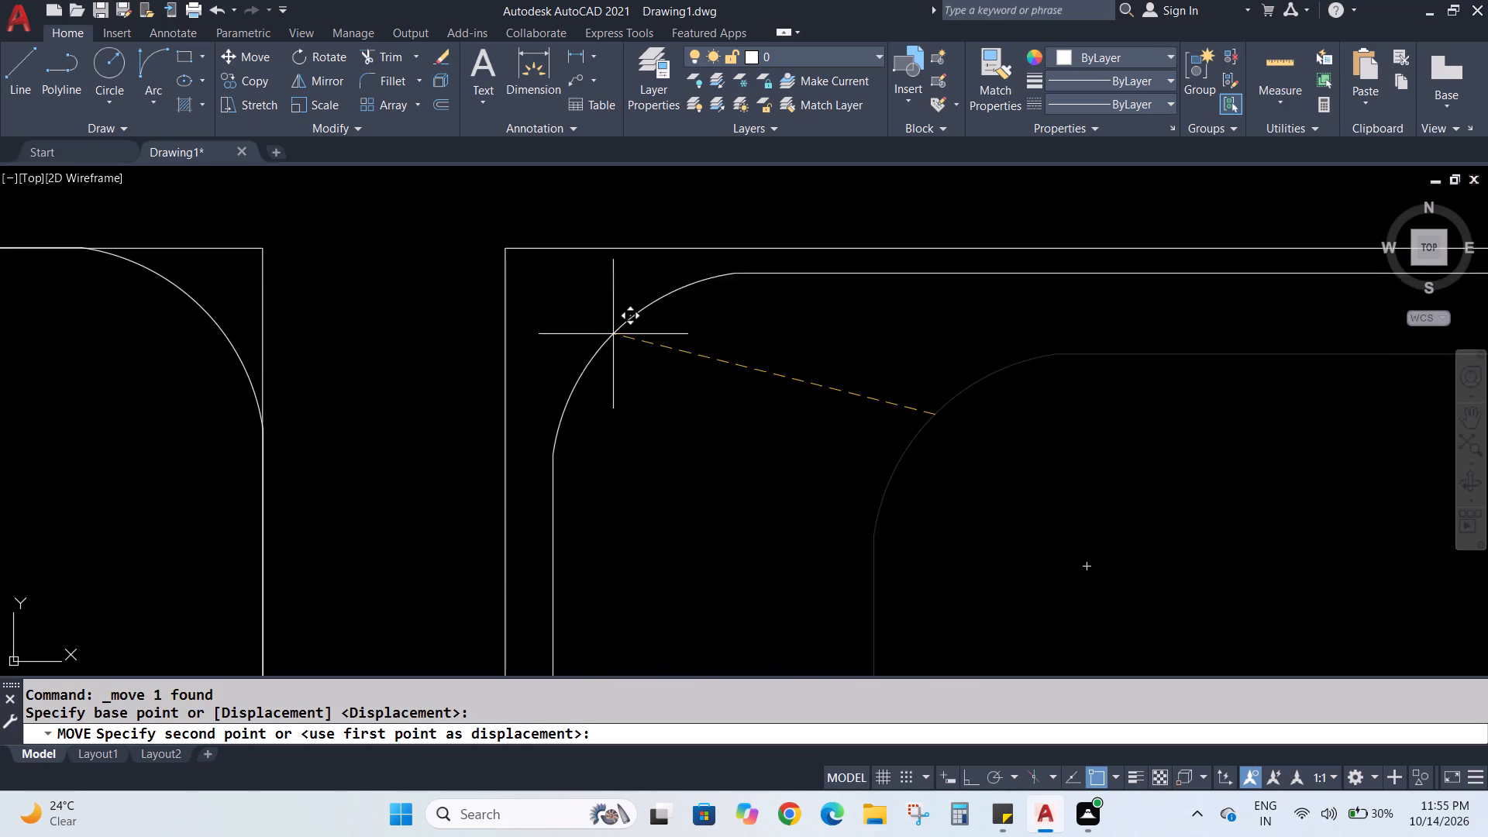
left_click(570, 315)
scroll(576, 322, "down", 1)
scroll(576, 322, "up", 3)
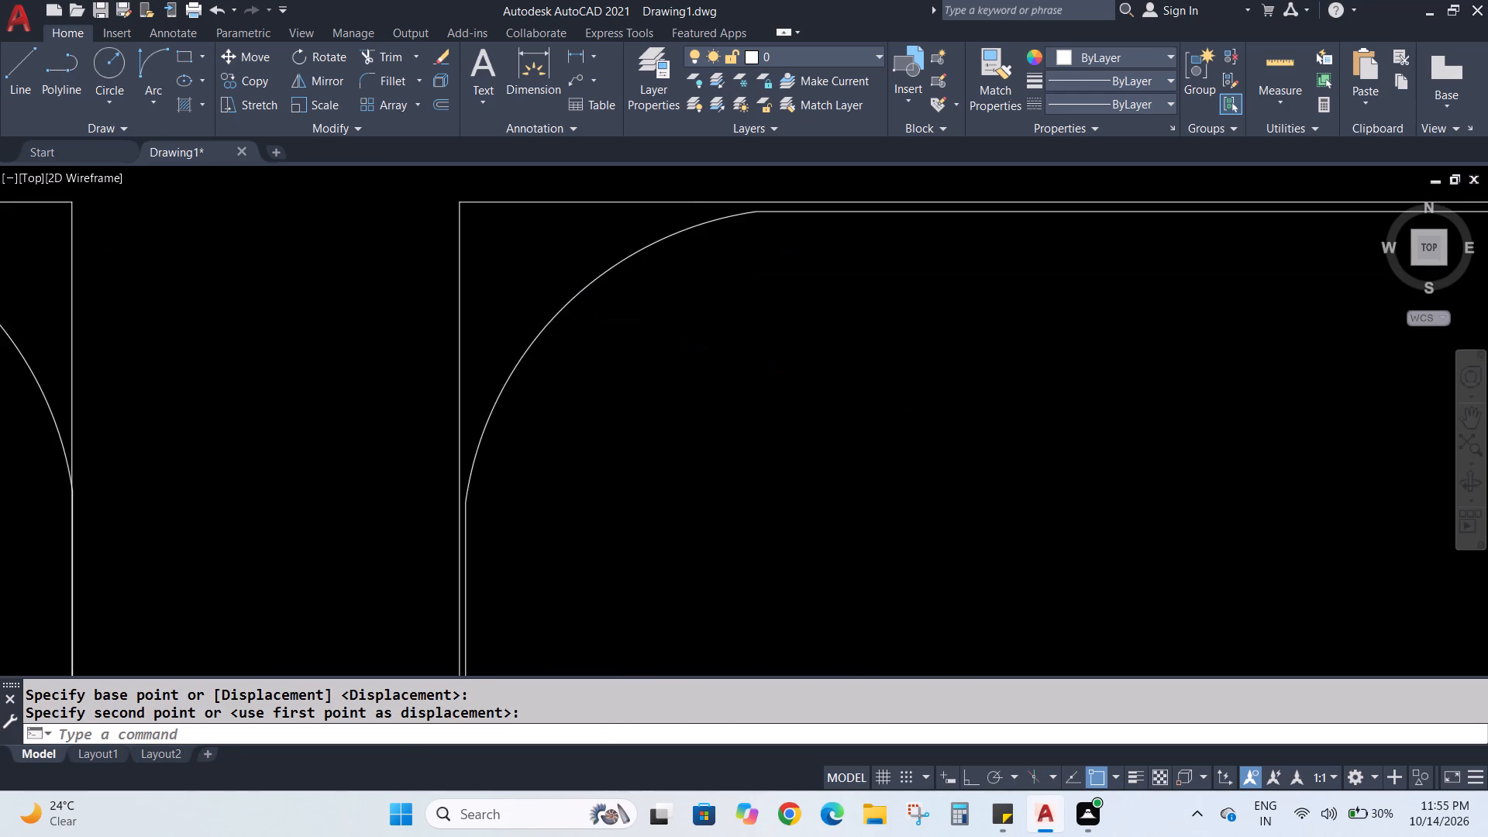
middle_click_drag(598, 352, 689, 429)
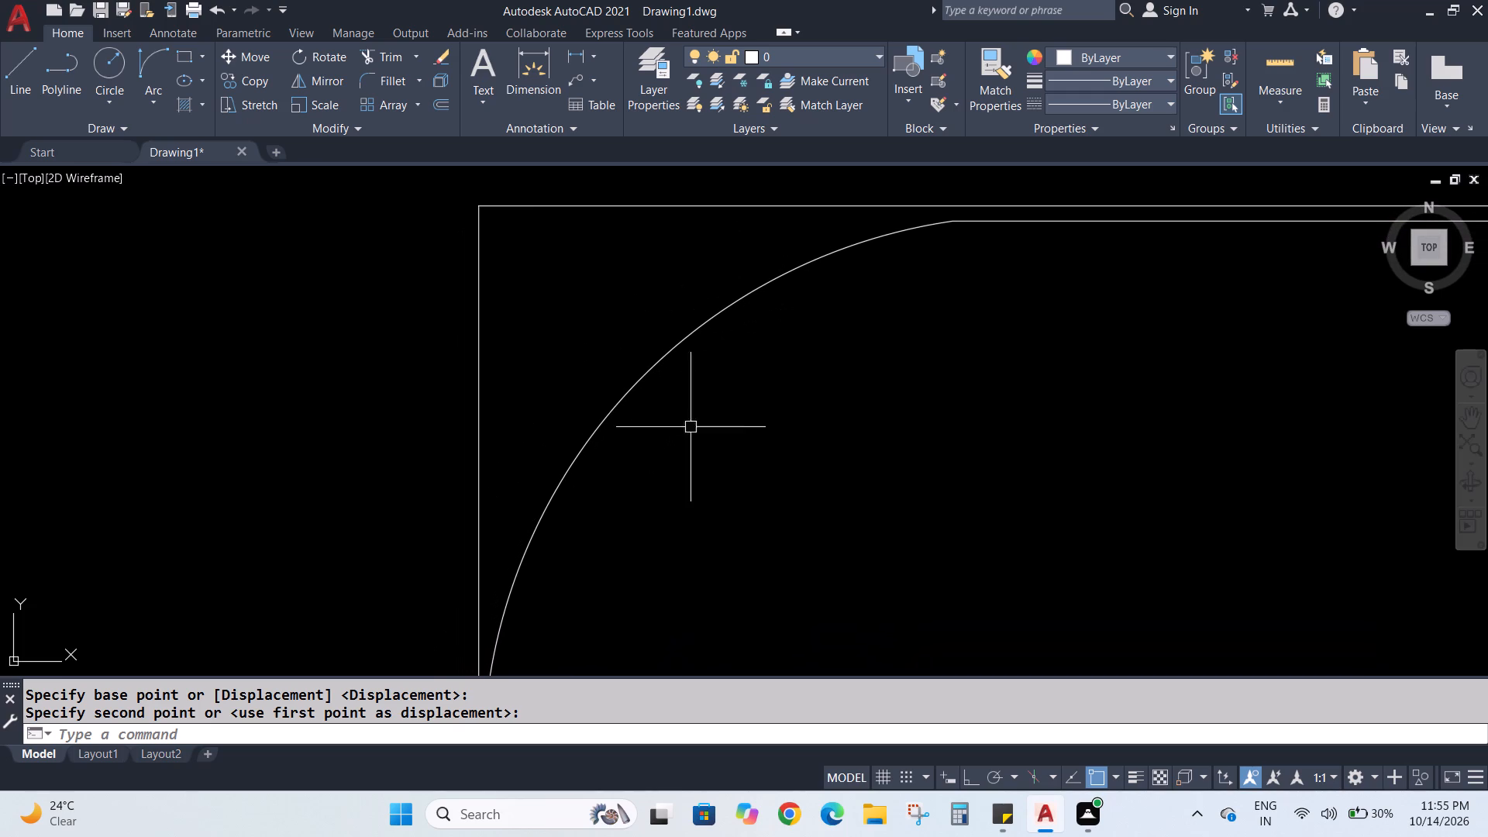
scroll(707, 425, "down", 1)
middle_click_drag(707, 425, 715, 429)
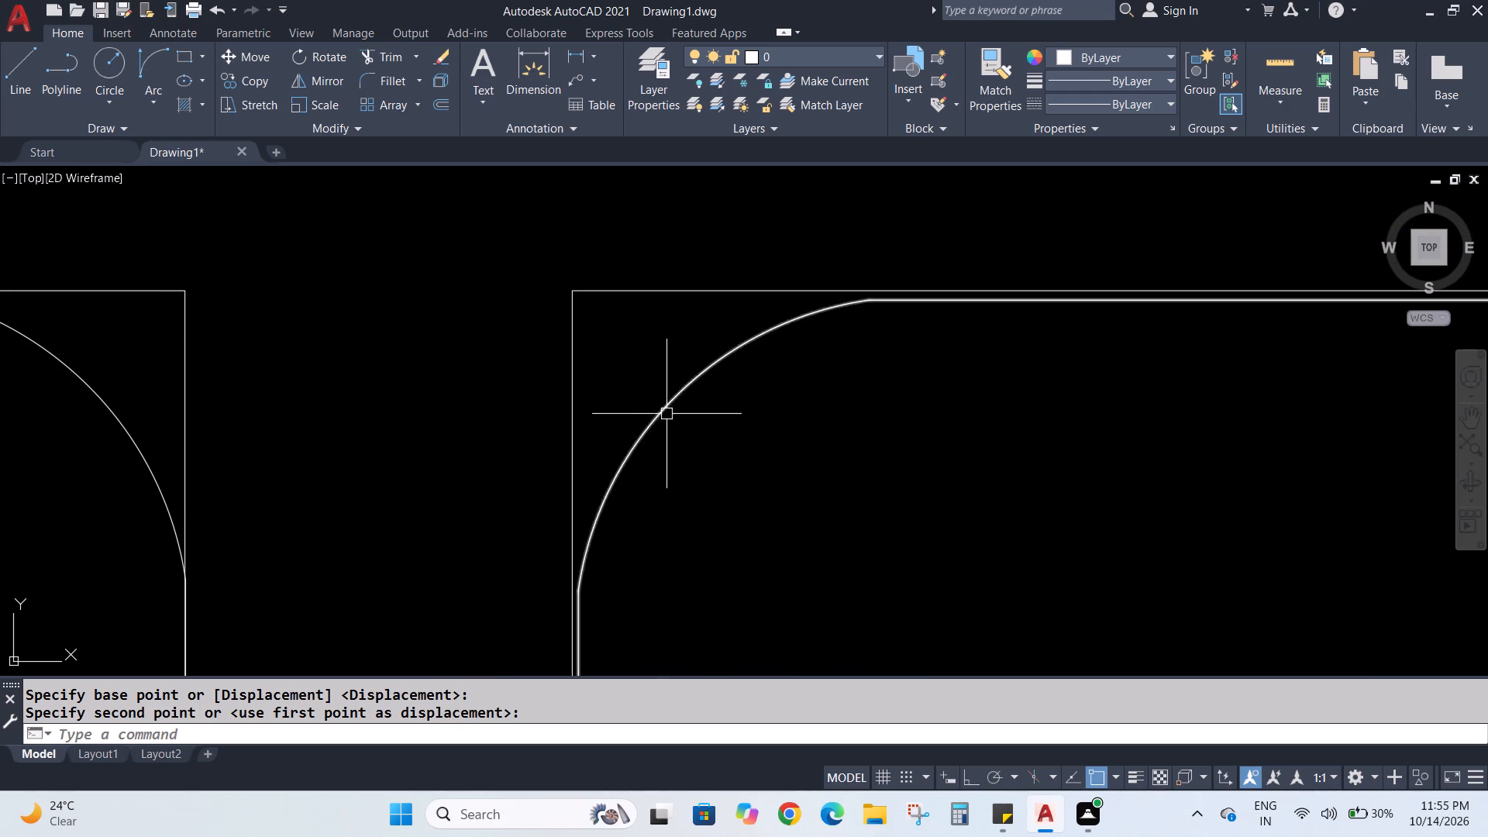
Move the rotated block slightly northwest by its rounded corner, bringing its north edge against the north-middle bedroom's north wall.
left_click(666, 414)
left_click(254, 61)
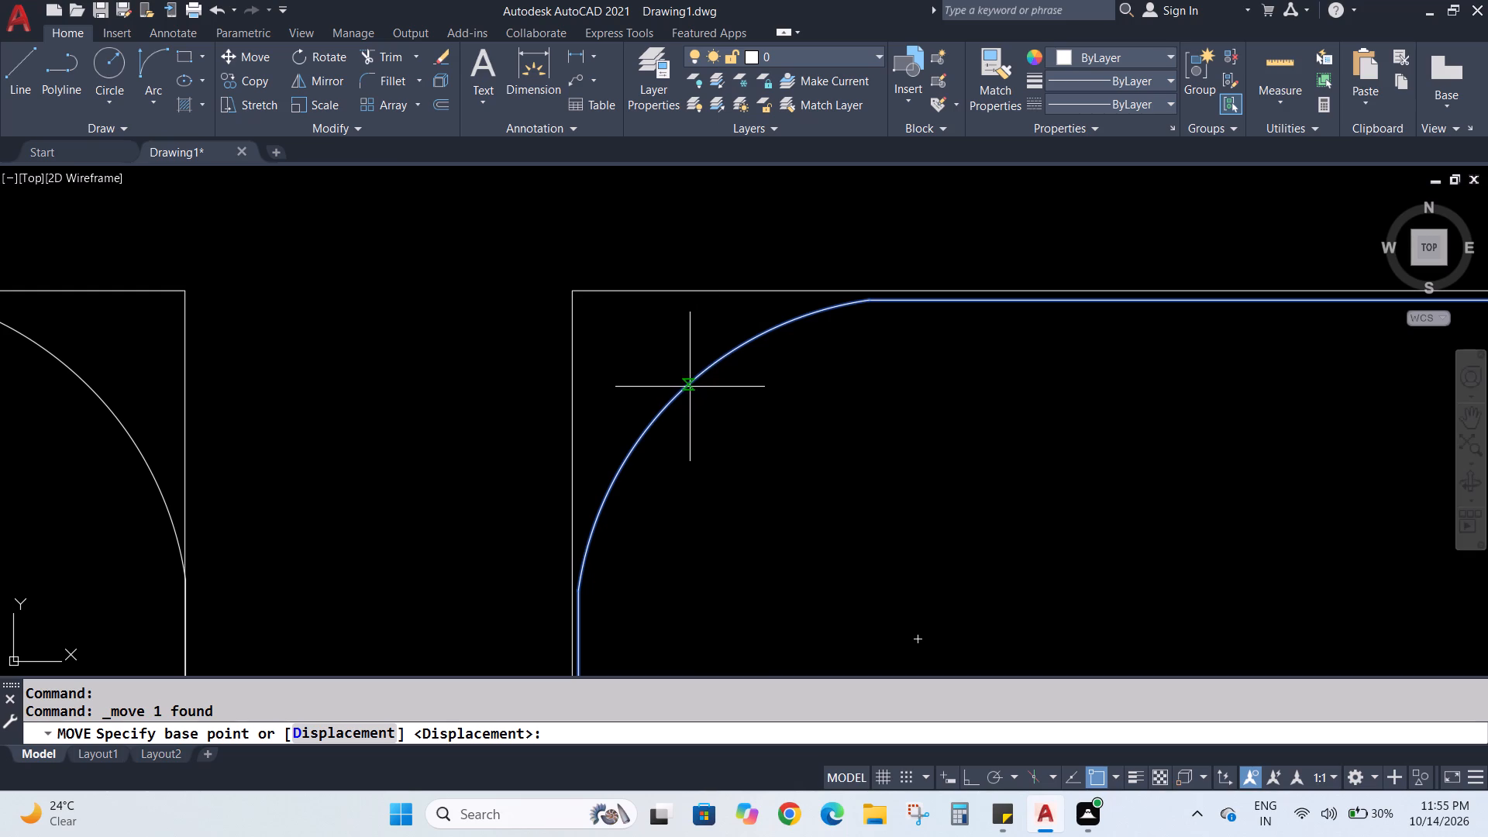
left_click(677, 400)
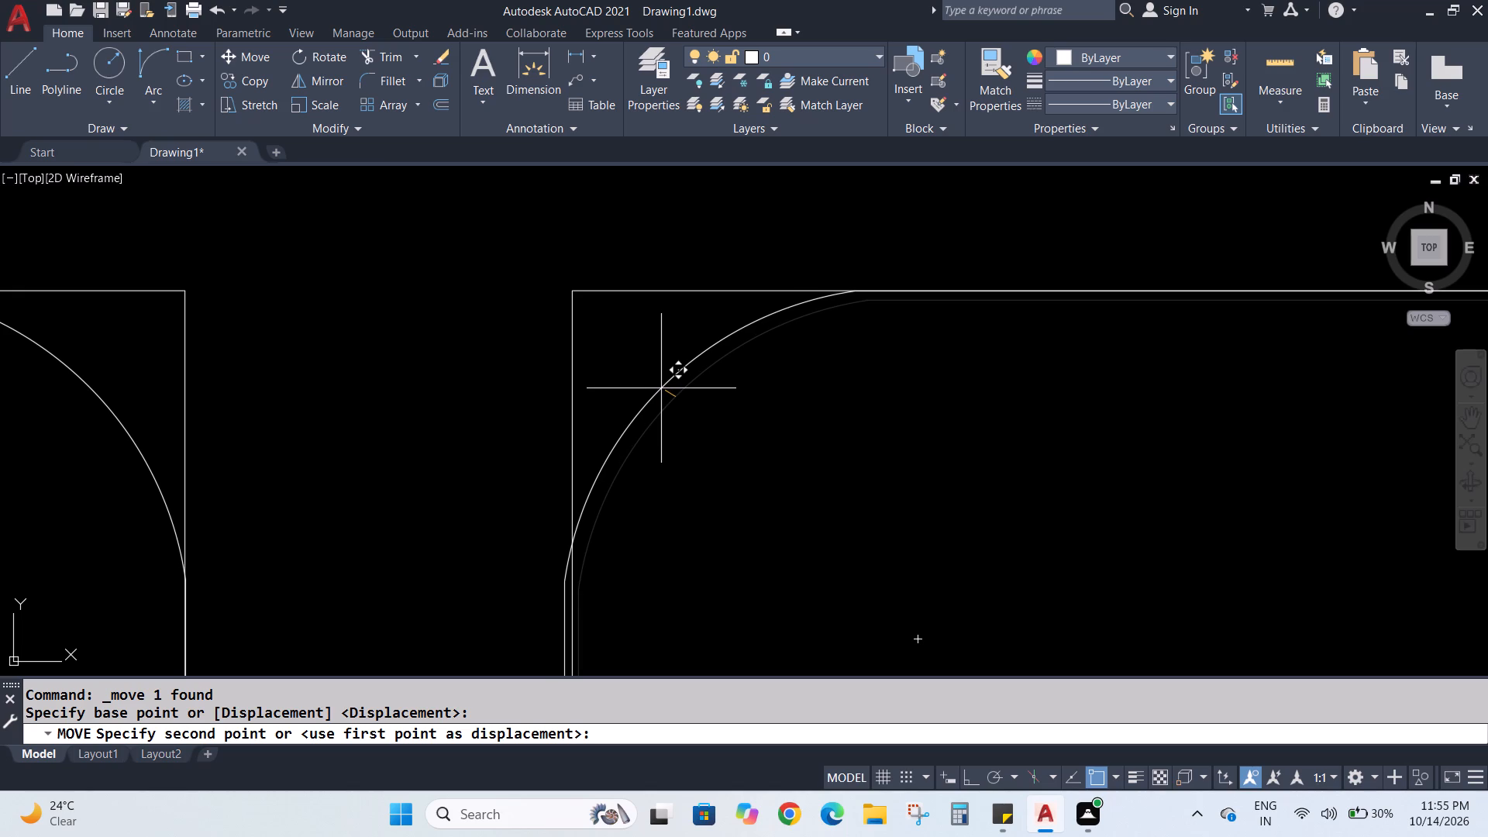
left_click_drag(661, 388, 677, 388)
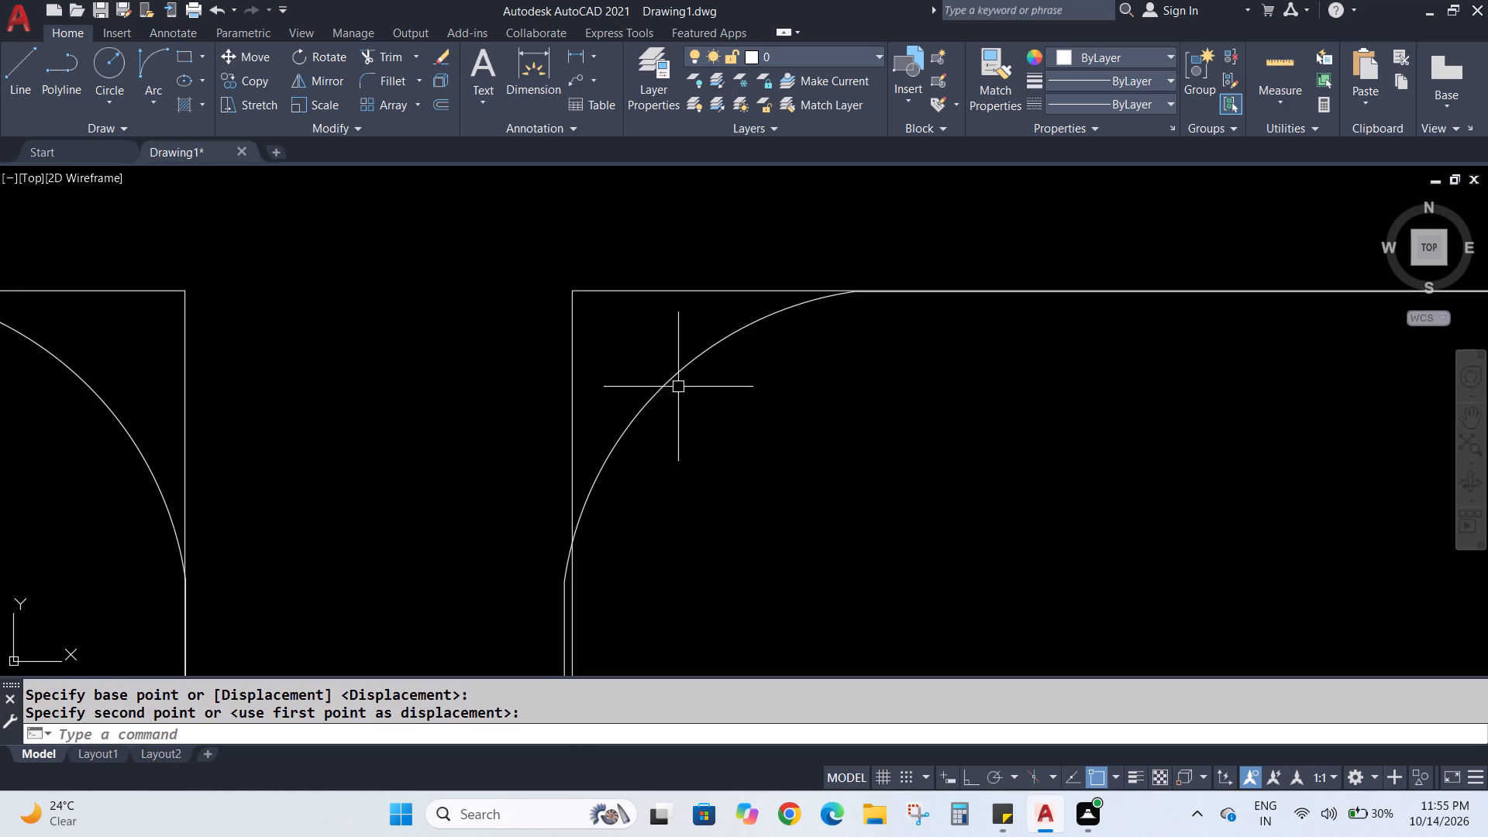
Move the rotated block slightly east by its rounded northwest corner, aligning its west edge with the north-middle bedroom's west wall.
left_click(673, 378)
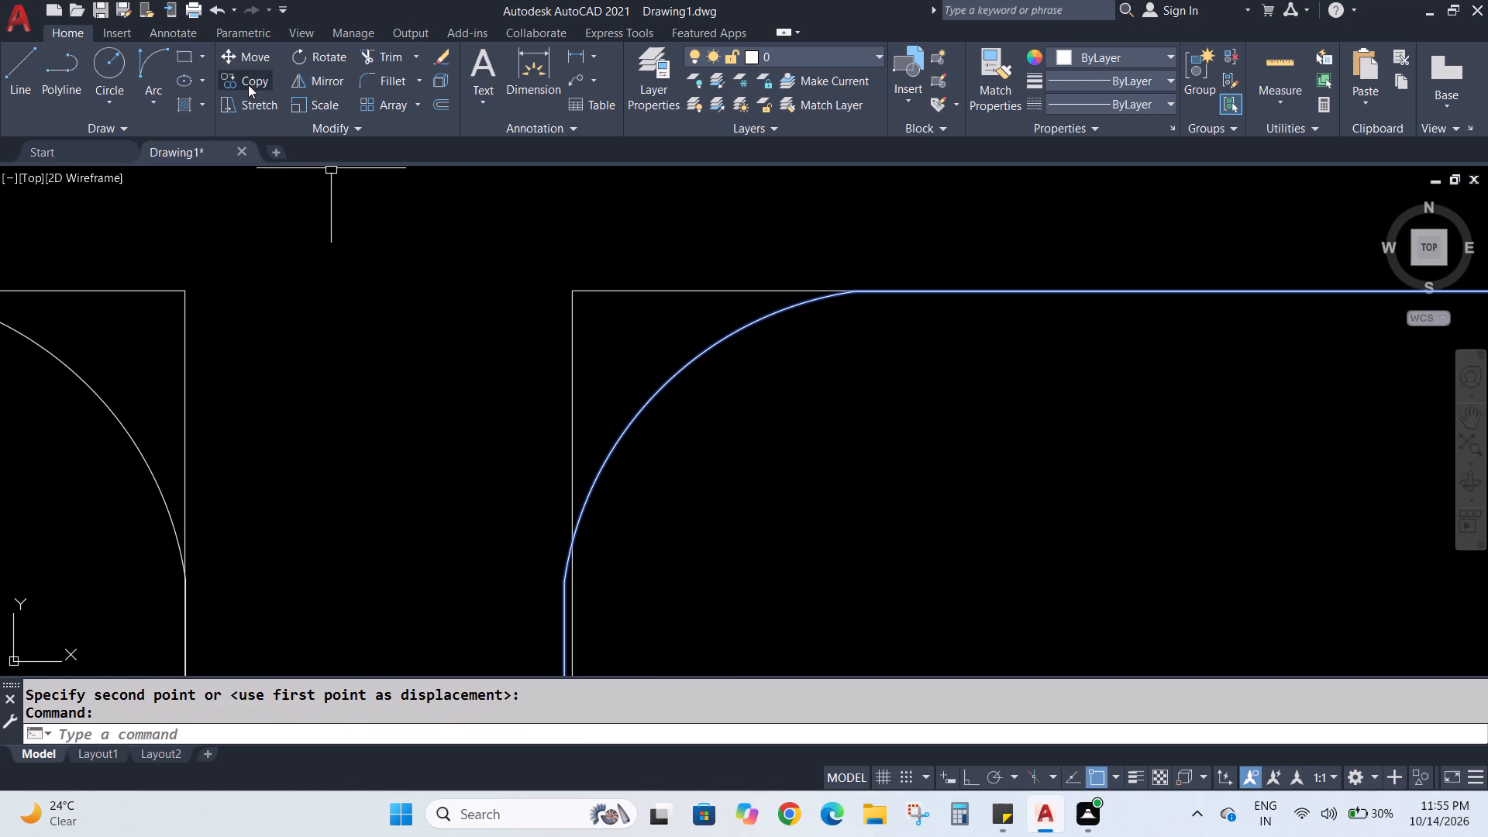
left_click(249, 66)
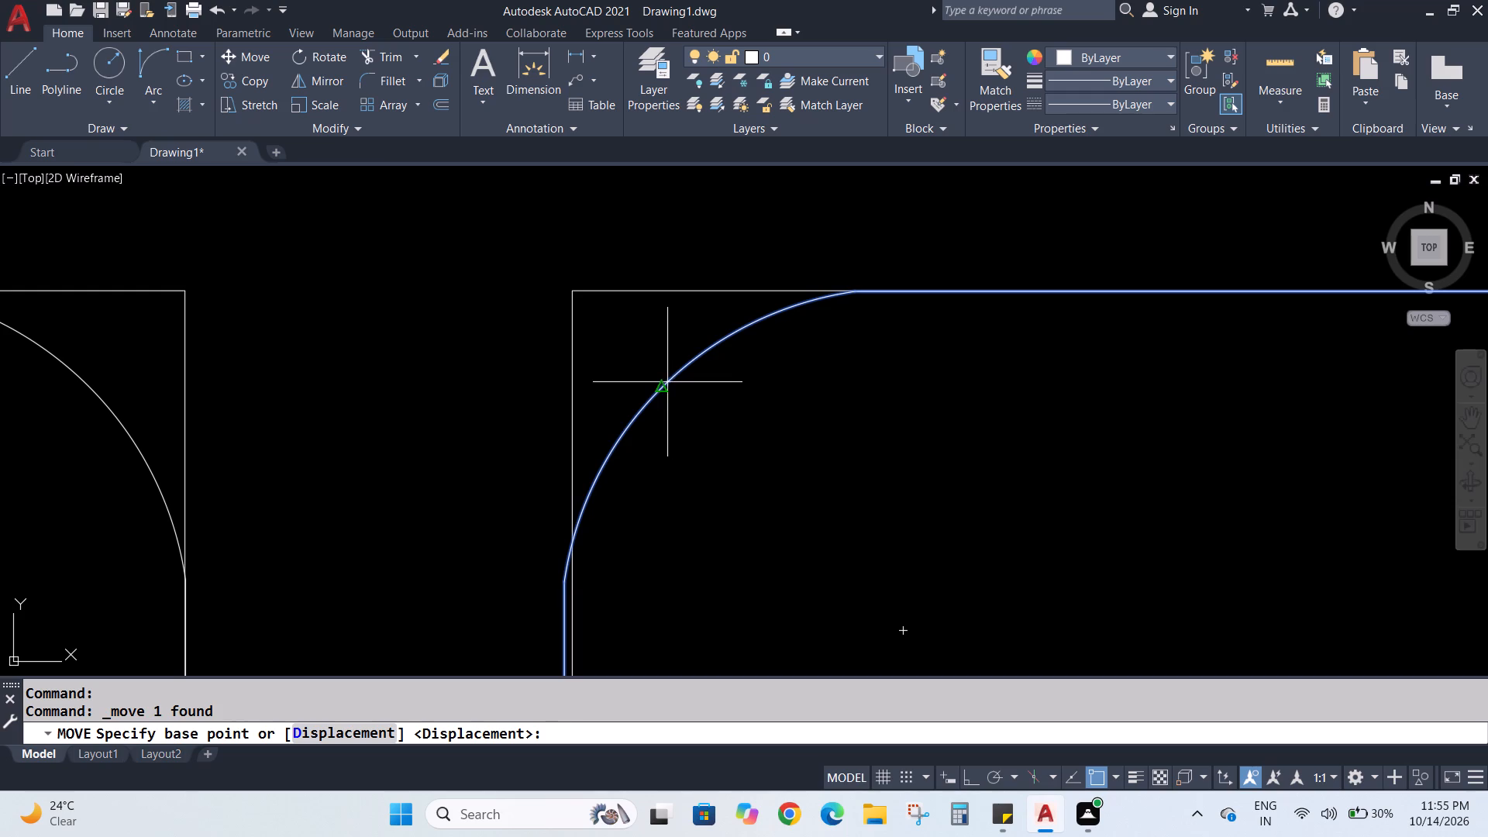
left_click(663, 391)
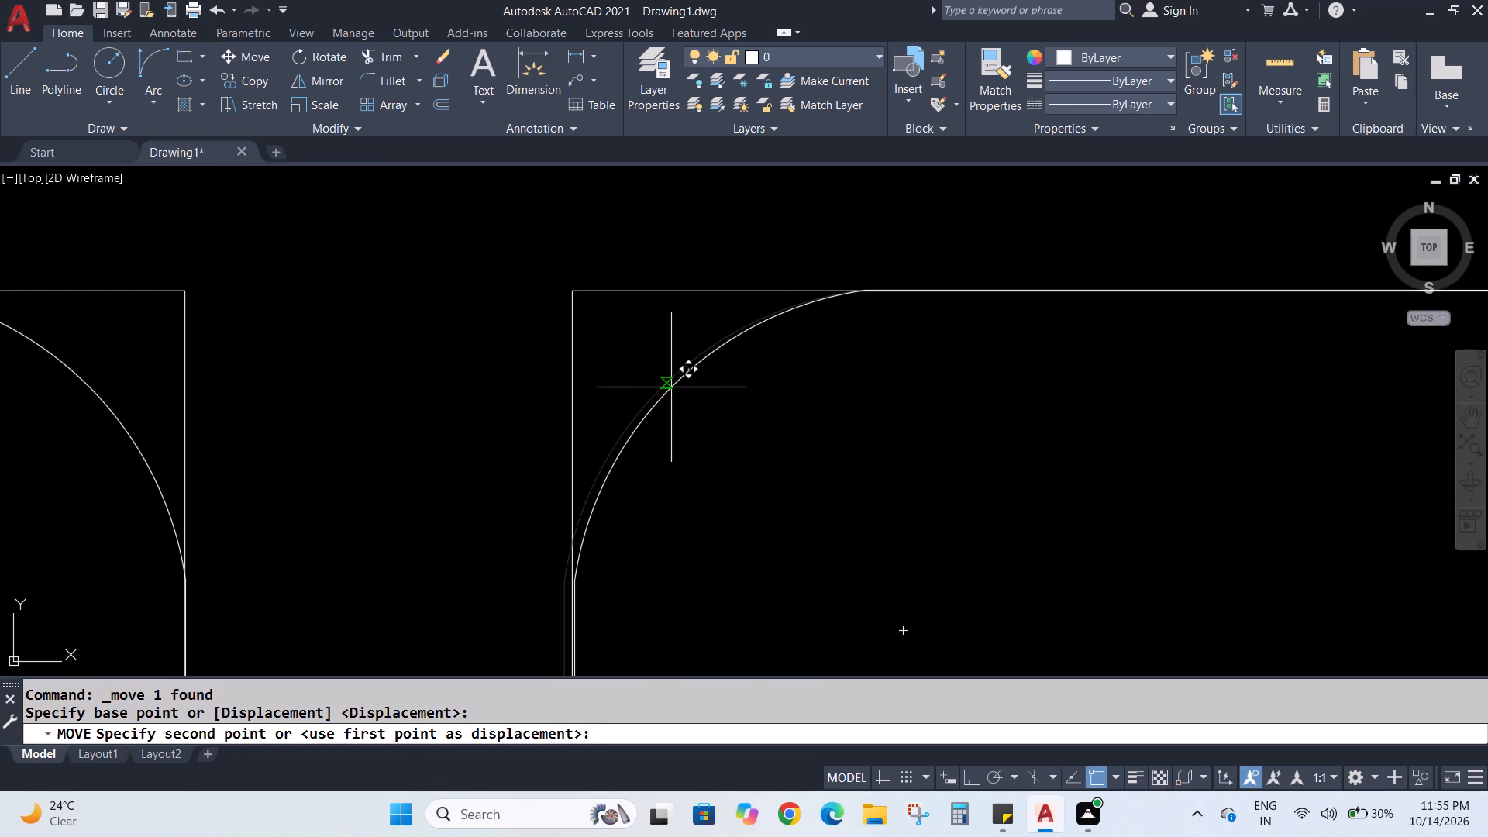
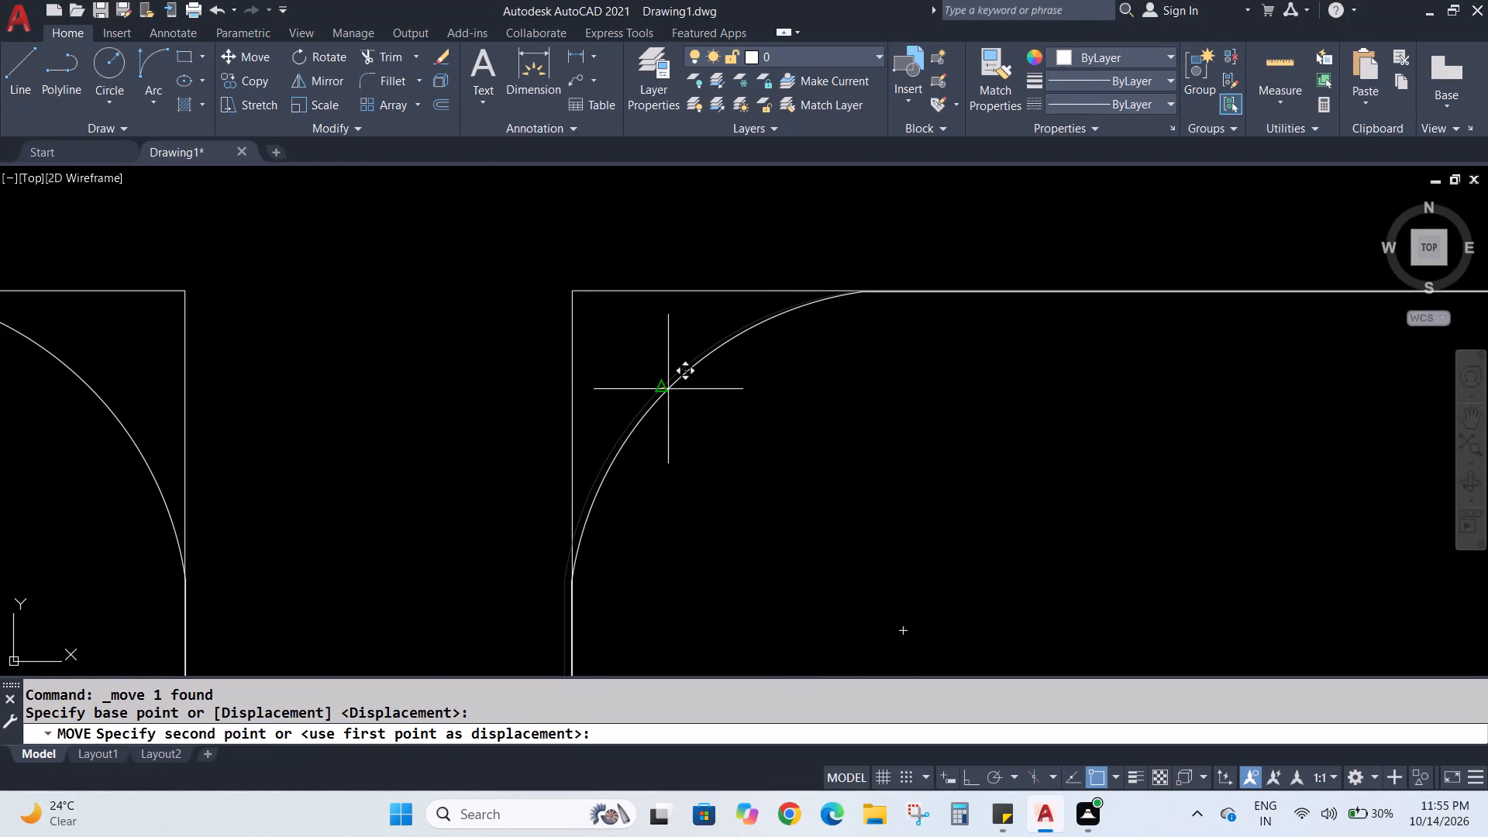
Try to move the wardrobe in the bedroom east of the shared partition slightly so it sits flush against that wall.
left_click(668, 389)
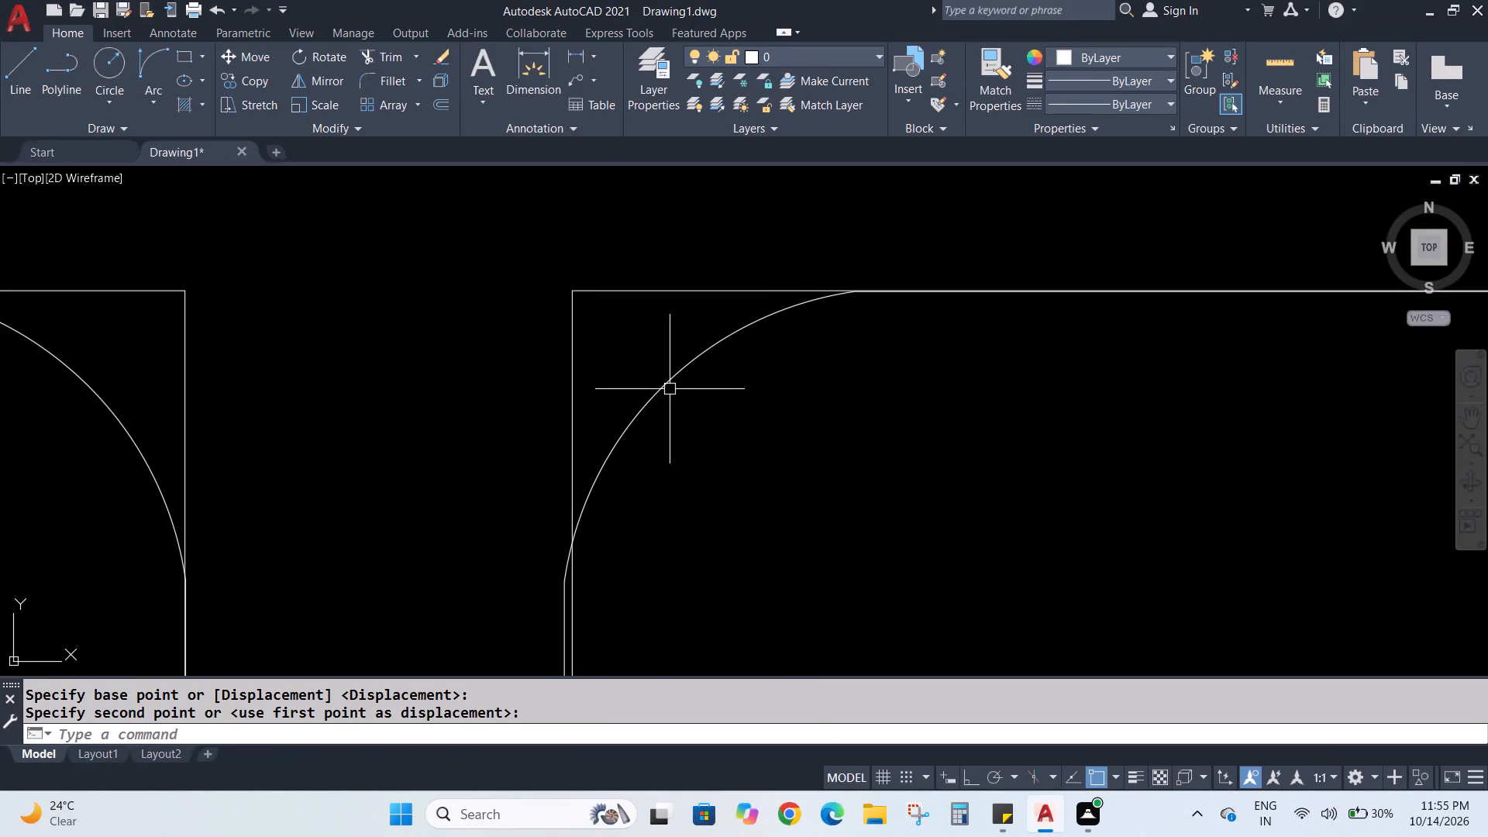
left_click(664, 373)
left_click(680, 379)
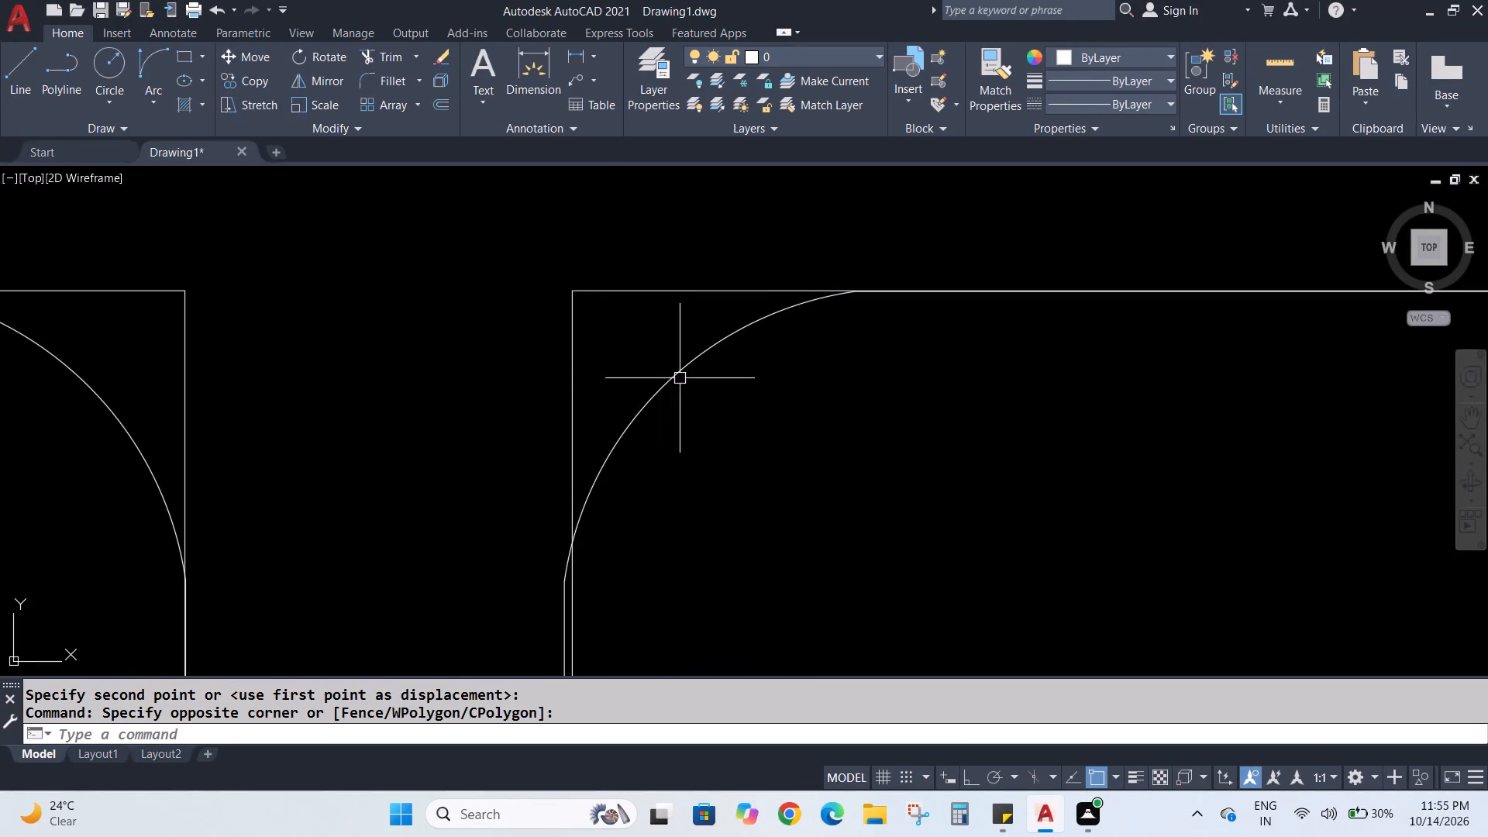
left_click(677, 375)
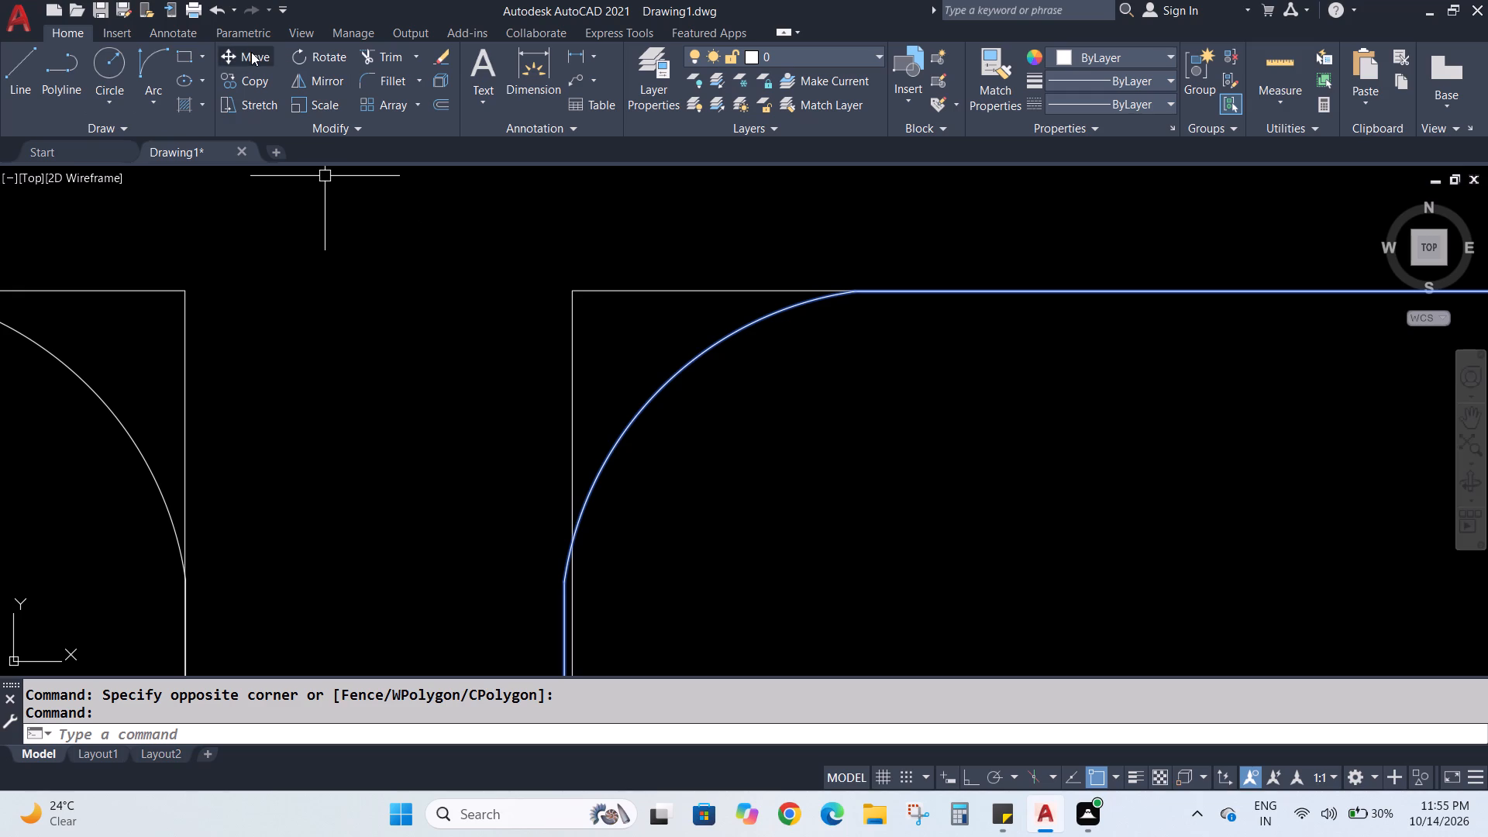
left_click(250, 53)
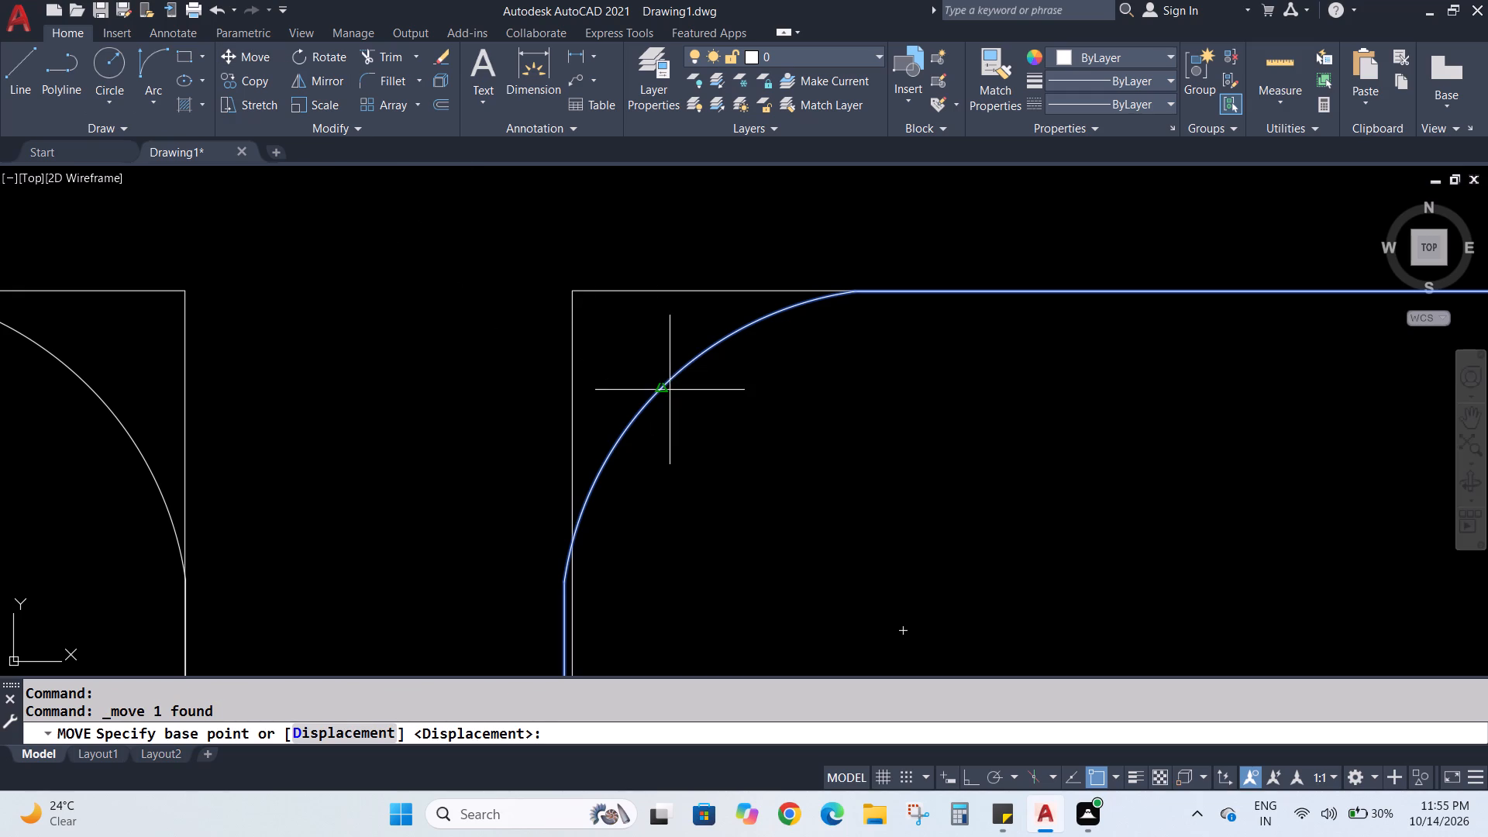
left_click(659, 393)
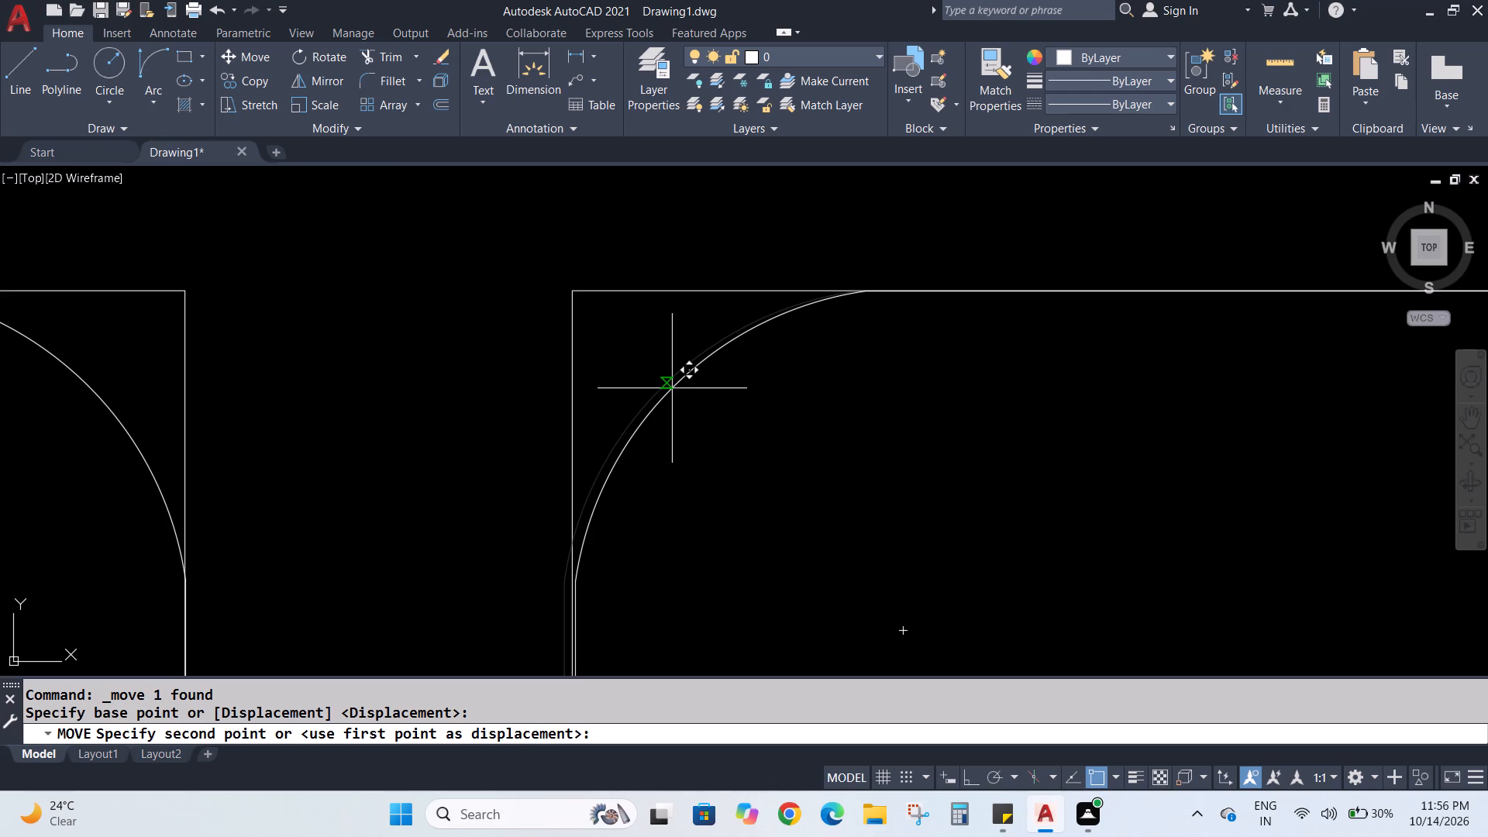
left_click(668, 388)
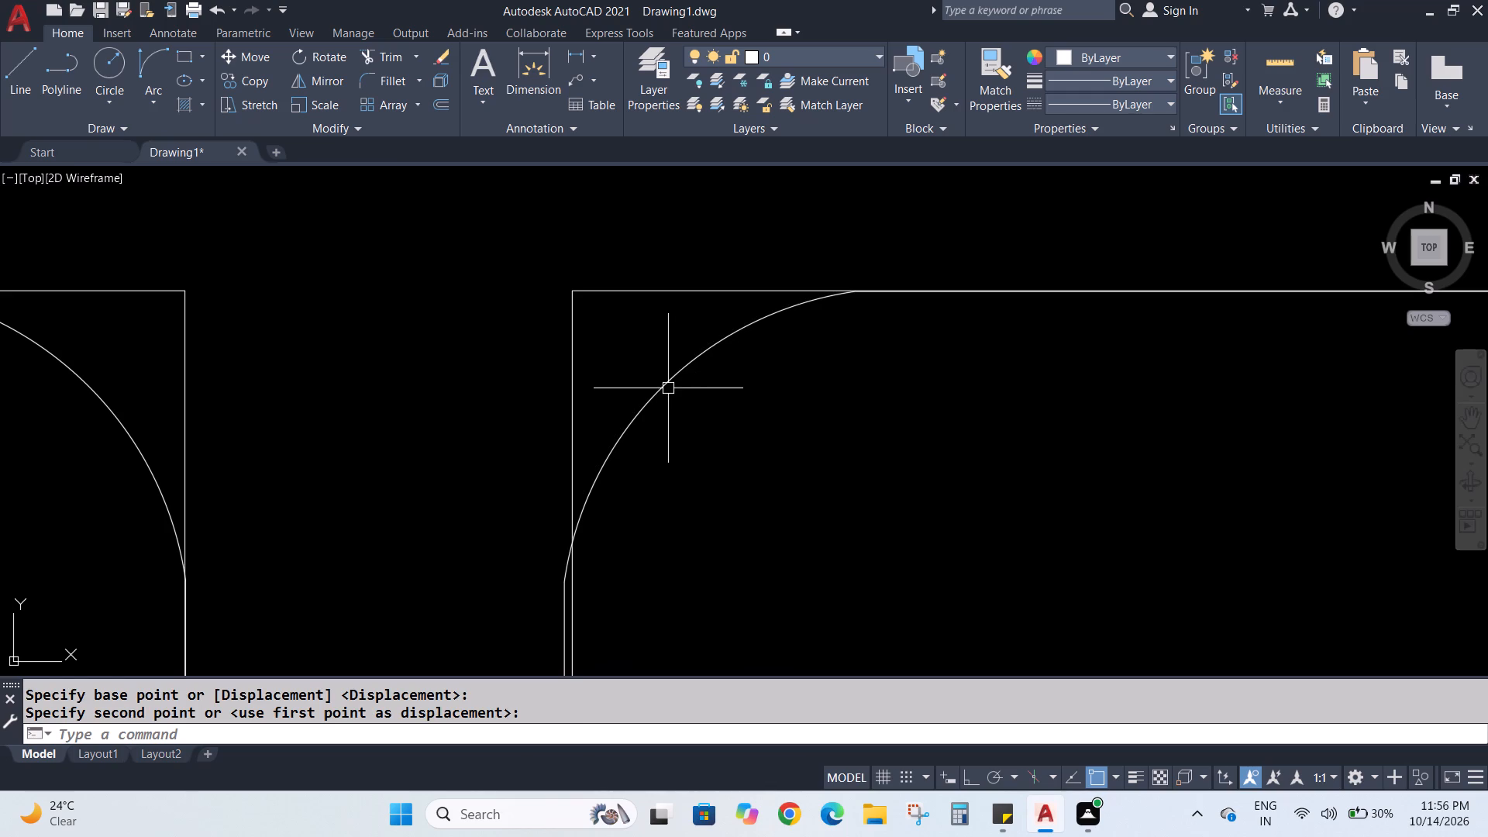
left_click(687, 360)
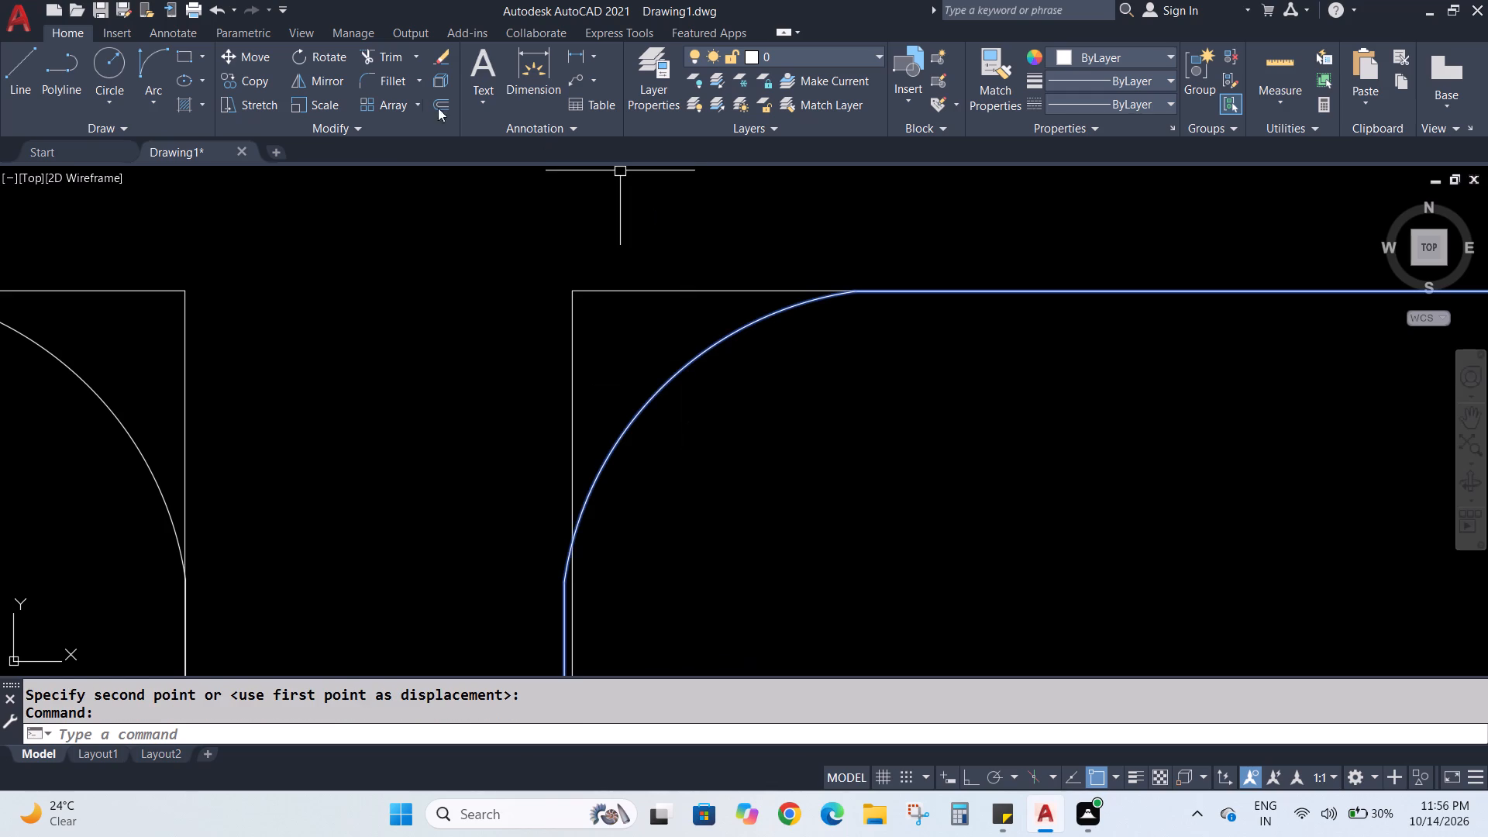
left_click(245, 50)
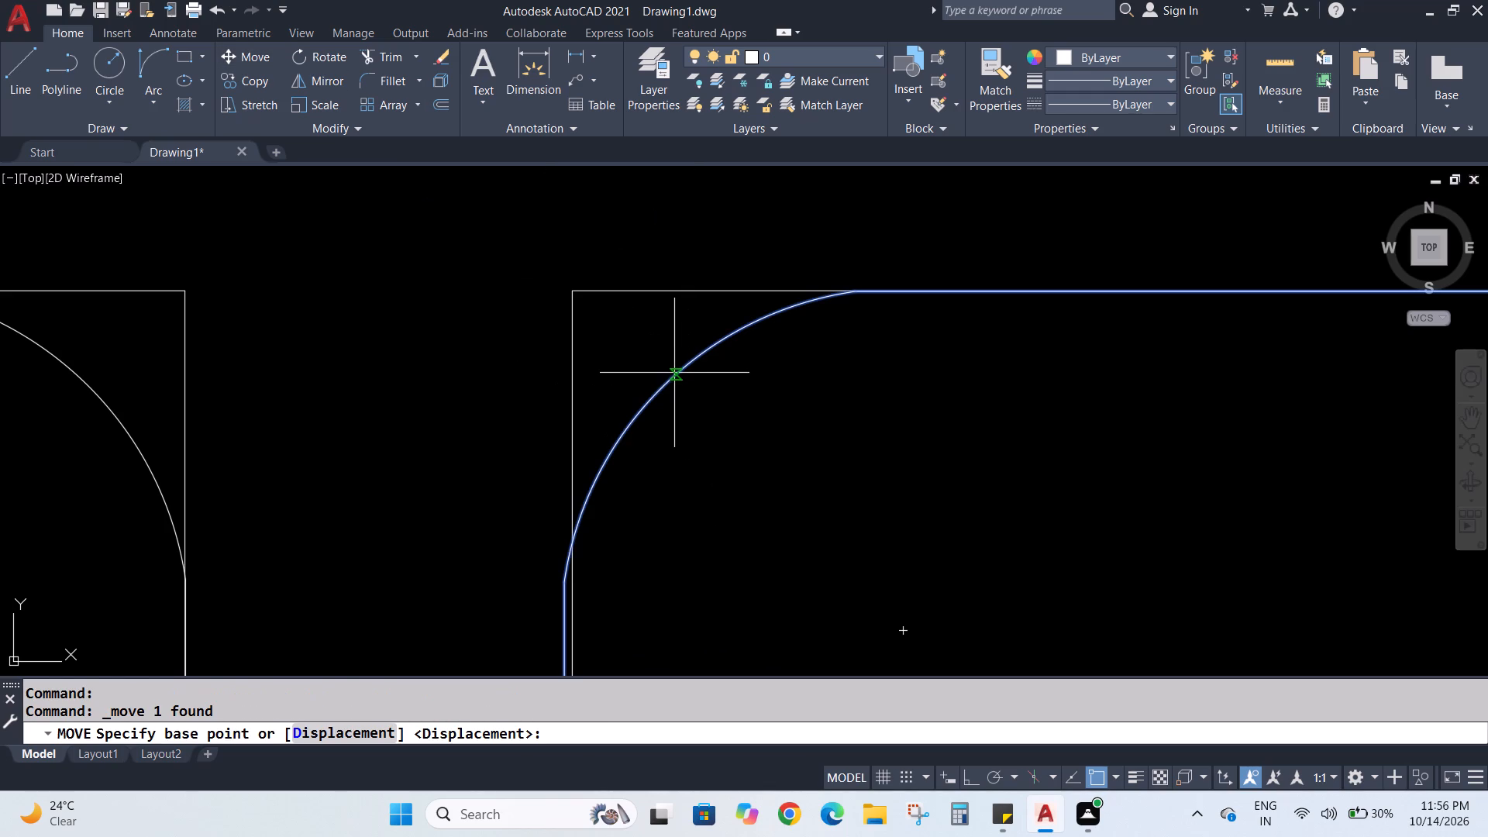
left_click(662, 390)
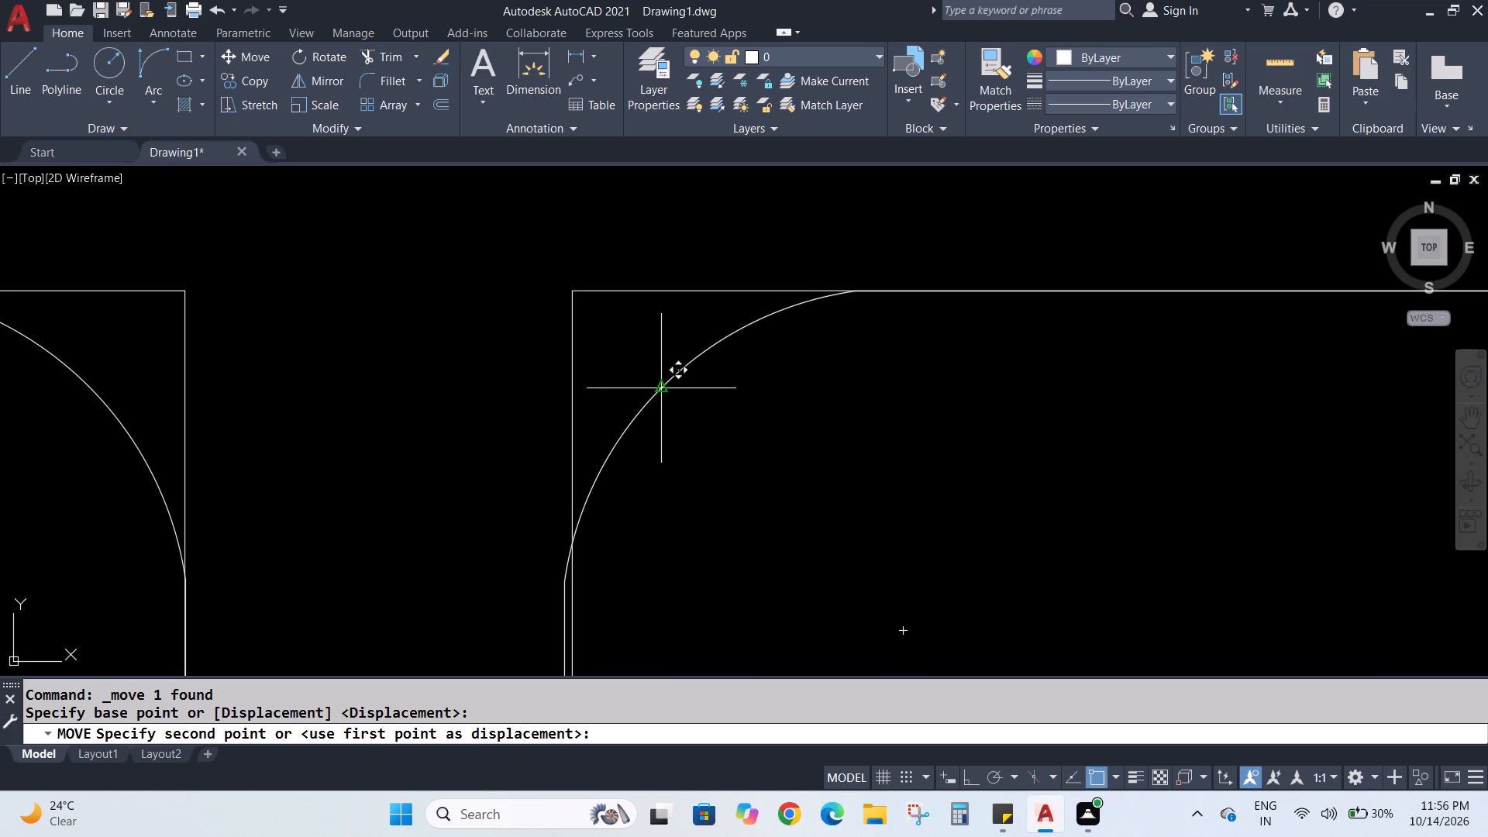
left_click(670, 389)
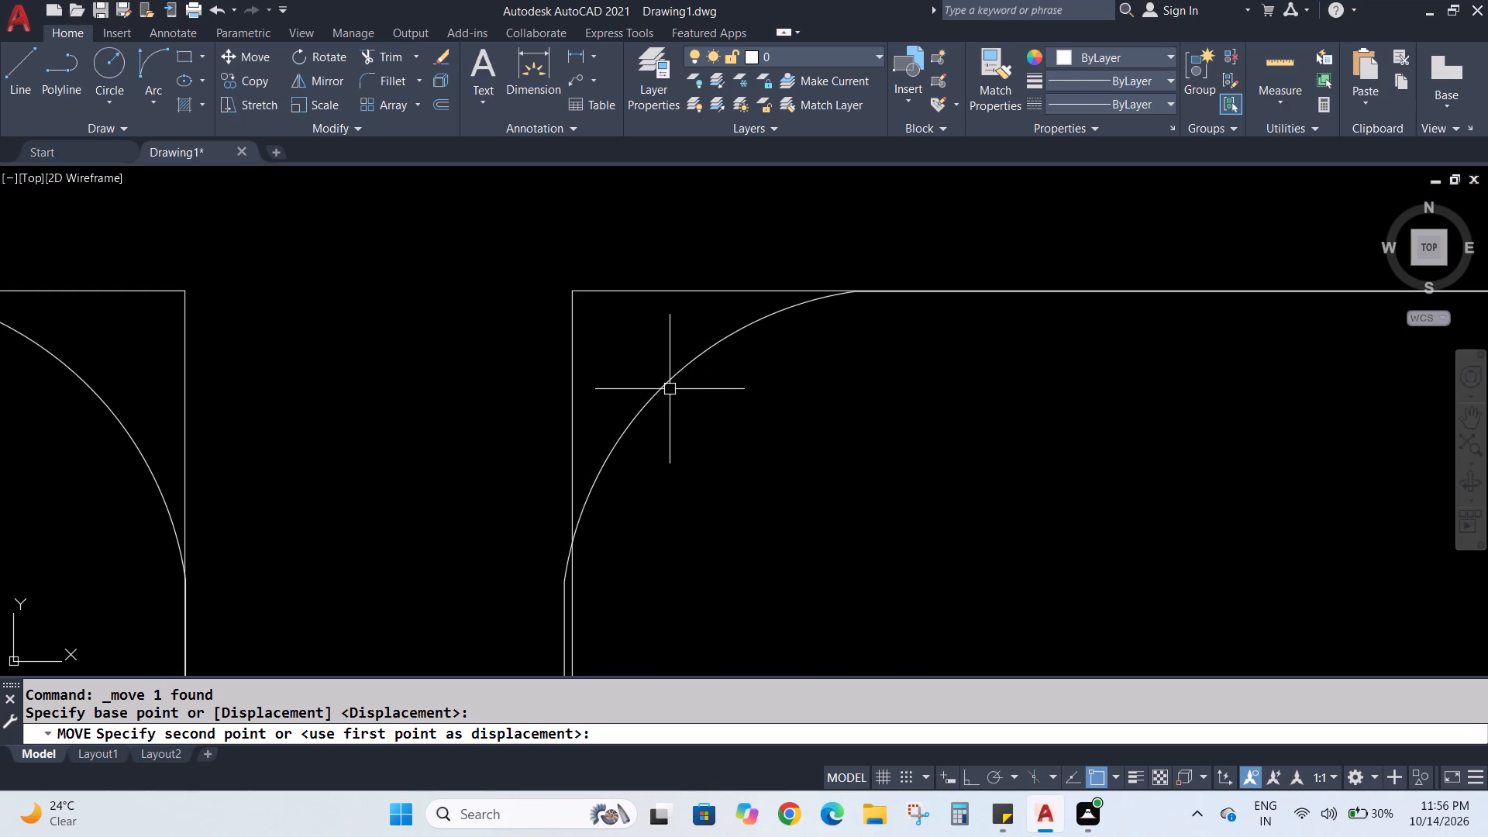
Examine how both wardrobes line up with the partition wall between the two upper bedrooms.
scroll(698, 438, "down", 2)
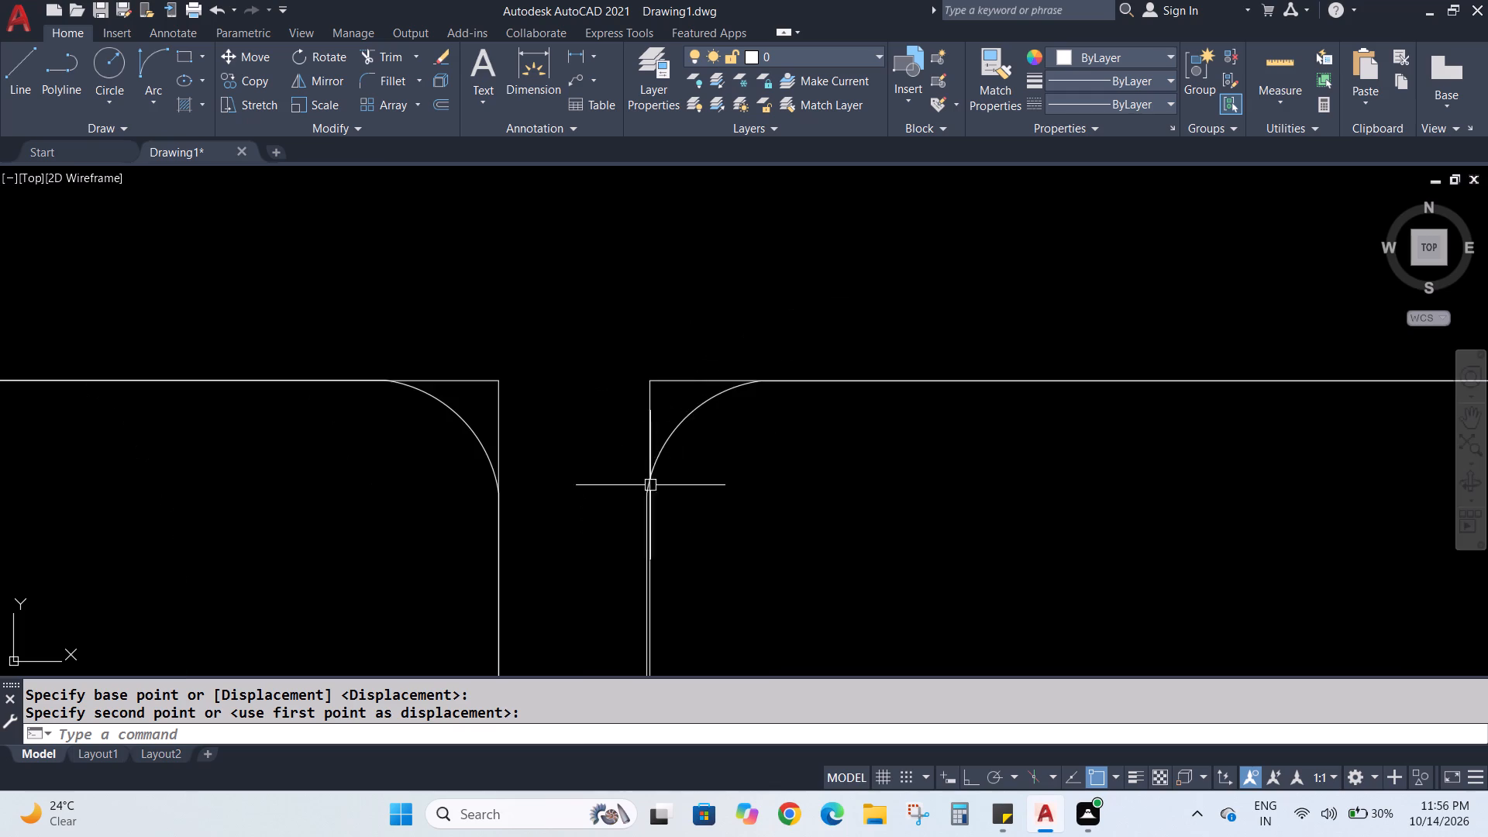
scroll(515, 524, "up", 3)
scroll(515, 524, "down", 3)
scroll(648, 470, "up", 2)
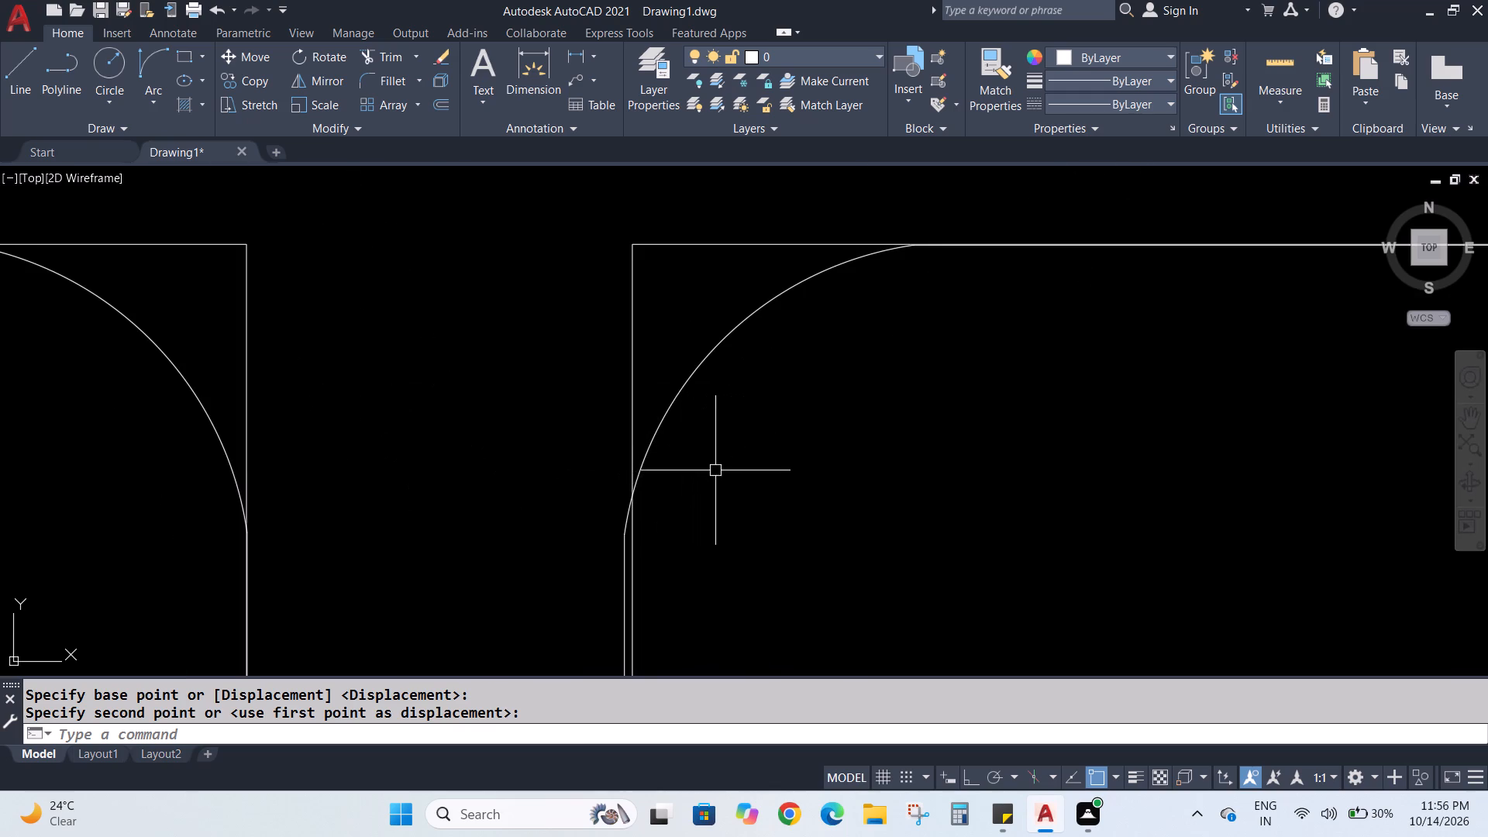
scroll(710, 487, "down", 6)
scroll(797, 590, "down", 1)
scroll(778, 594, "up", 4)
scroll(511, 436, "up", 4)
middle_click_drag(805, 443, 534, 787)
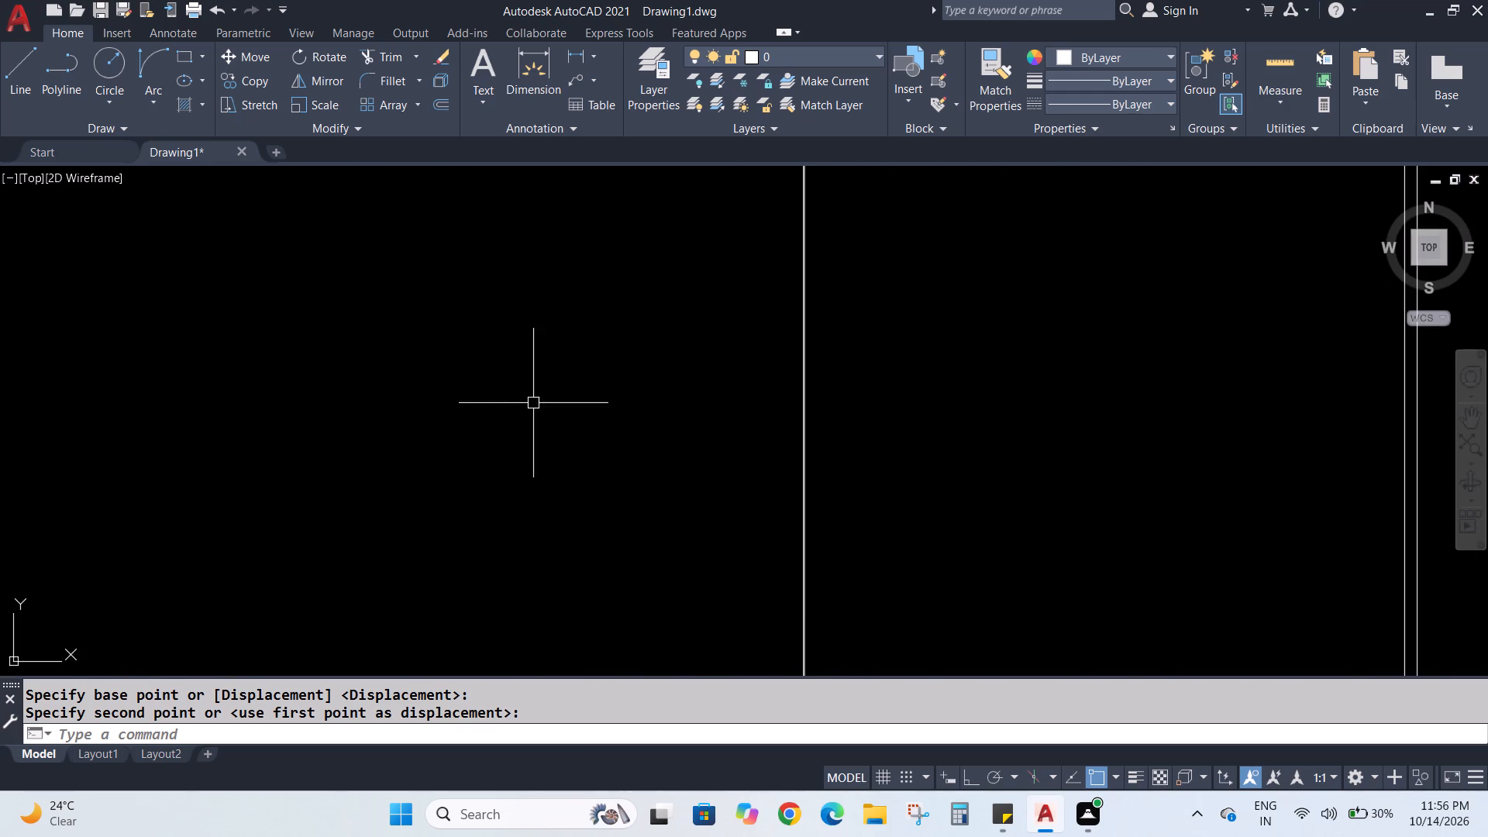
middle_click_drag(553, 395, 469, 688)
middle_click_drag(569, 334, 532, 522)
scroll(658, 419, "up", 3)
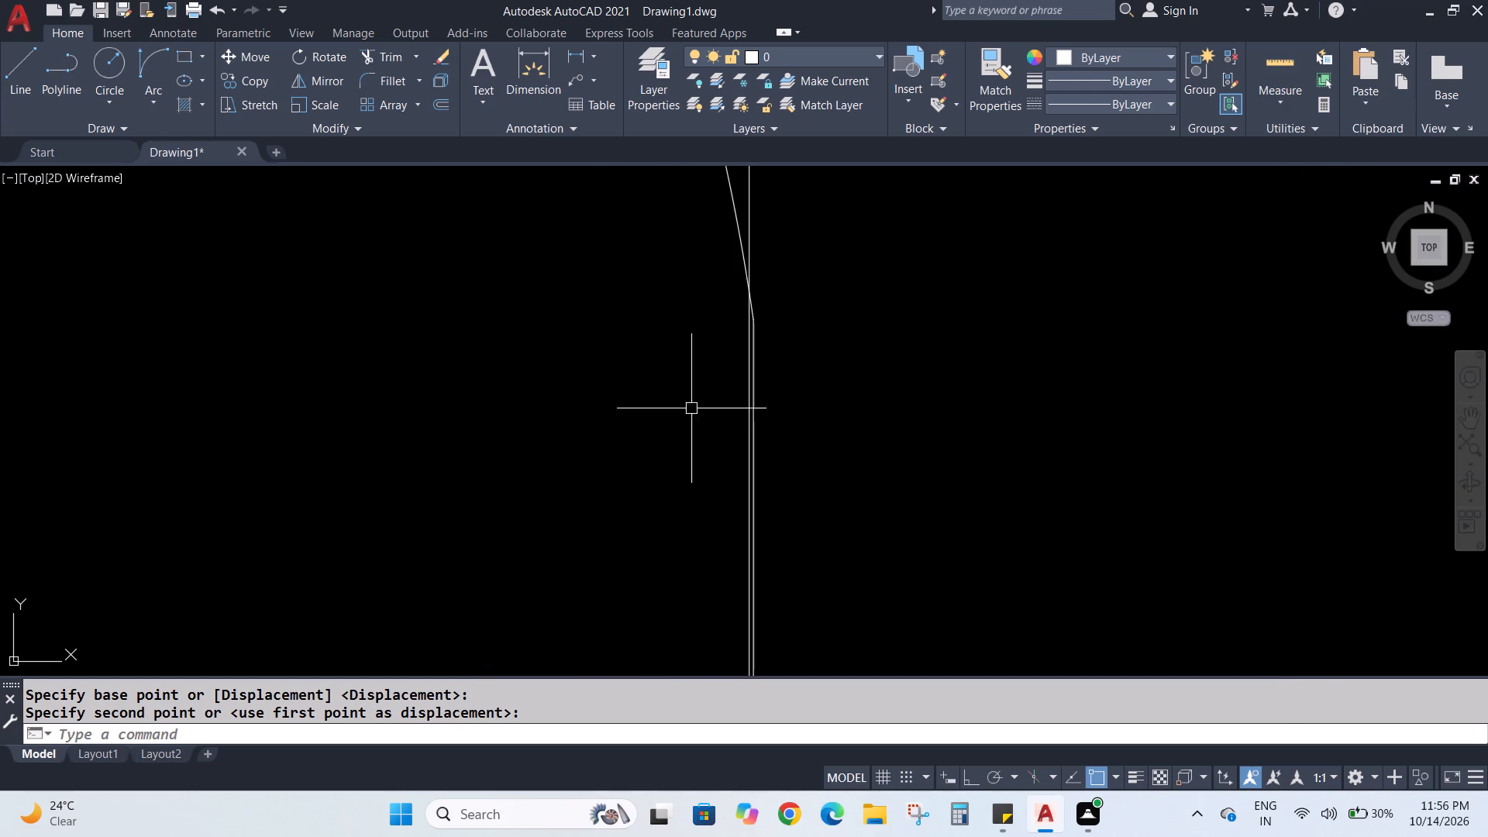
scroll(802, 357, "up", 2)
scroll(765, 343, "down", 3)
scroll(734, 334, "up", 4)
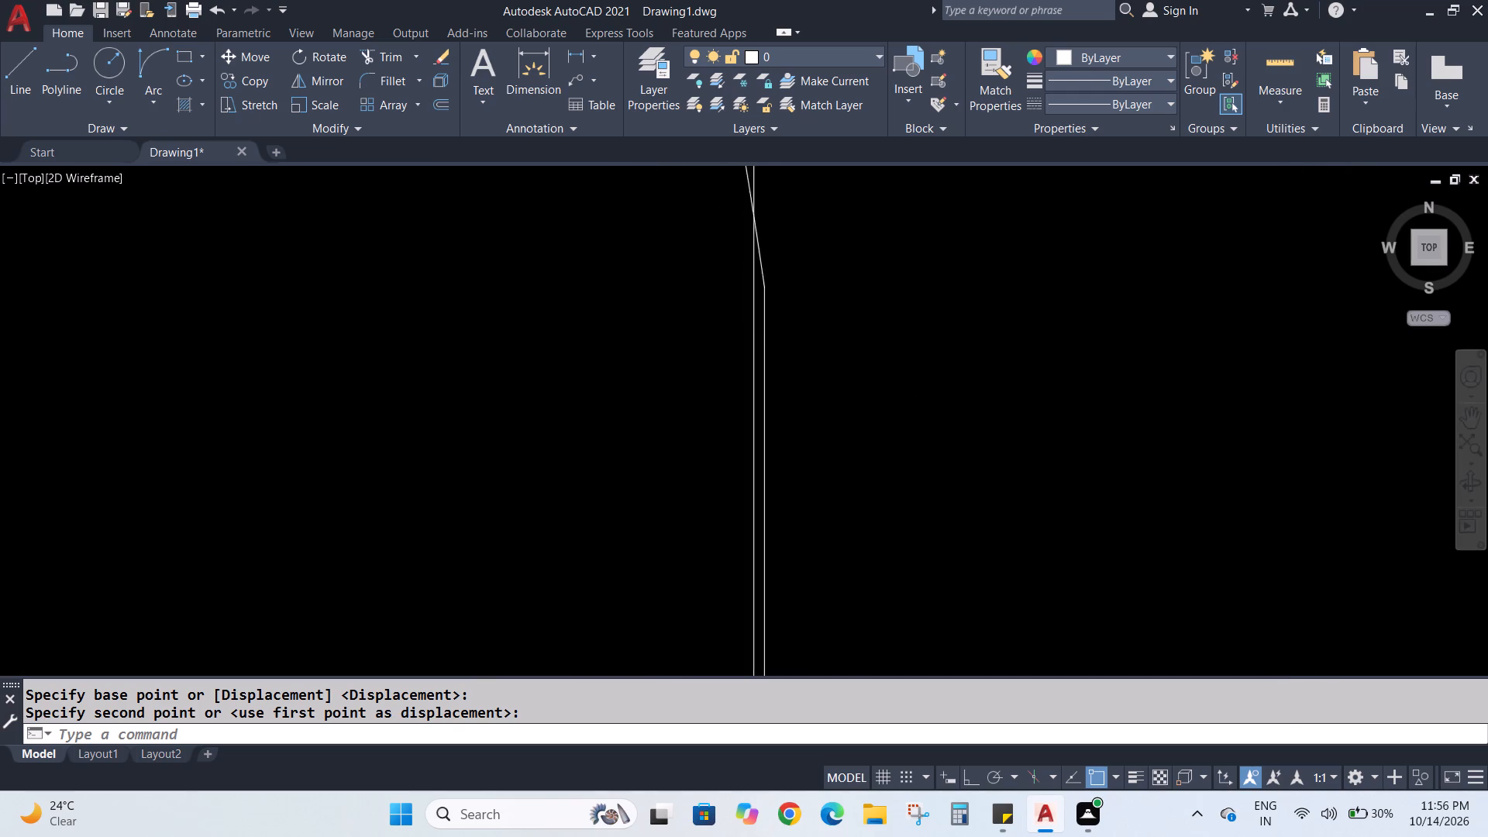
scroll(872, 359, "down", 11)
scroll(942, 377, "up", 4)
scroll(1019, 357, "down", 2)
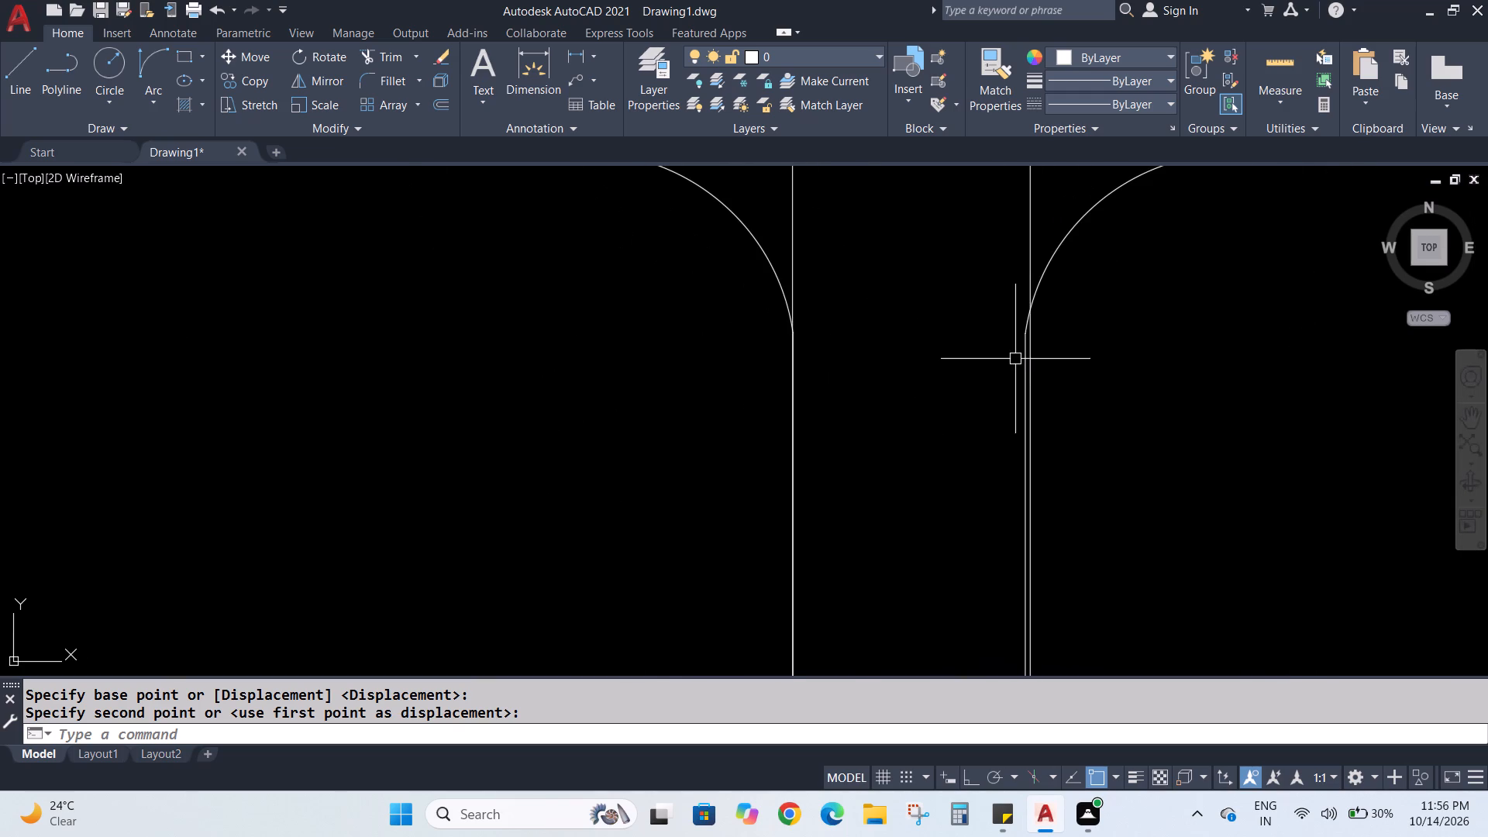
scroll(947, 405, "down", 3)
middle_click_drag(1089, 521, 839, 463)
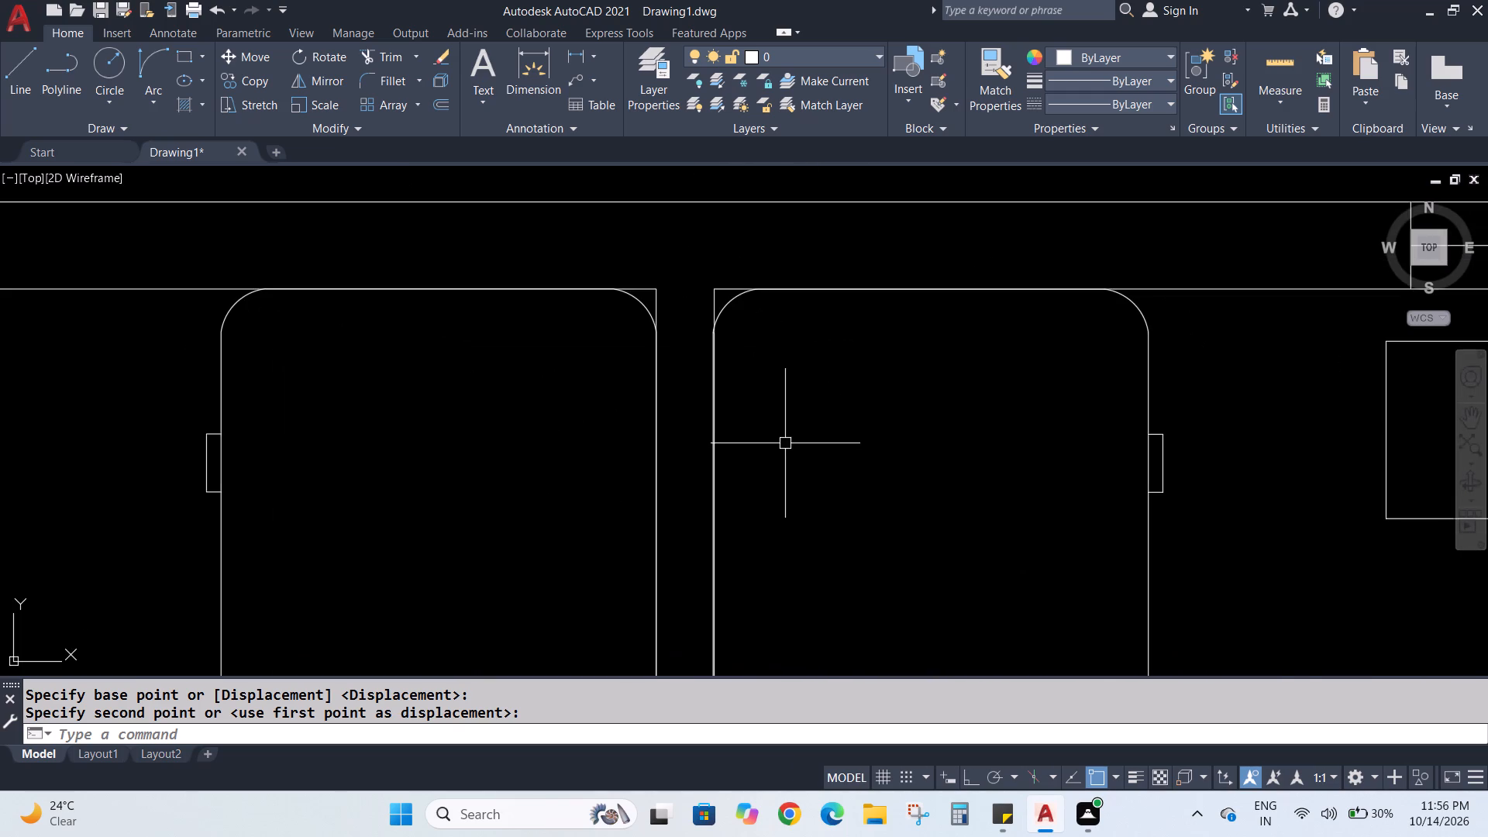
scroll(784, 439, "down", 3)
scroll(925, 563, "down", 2)
middle_click_drag(883, 546, 684, 340)
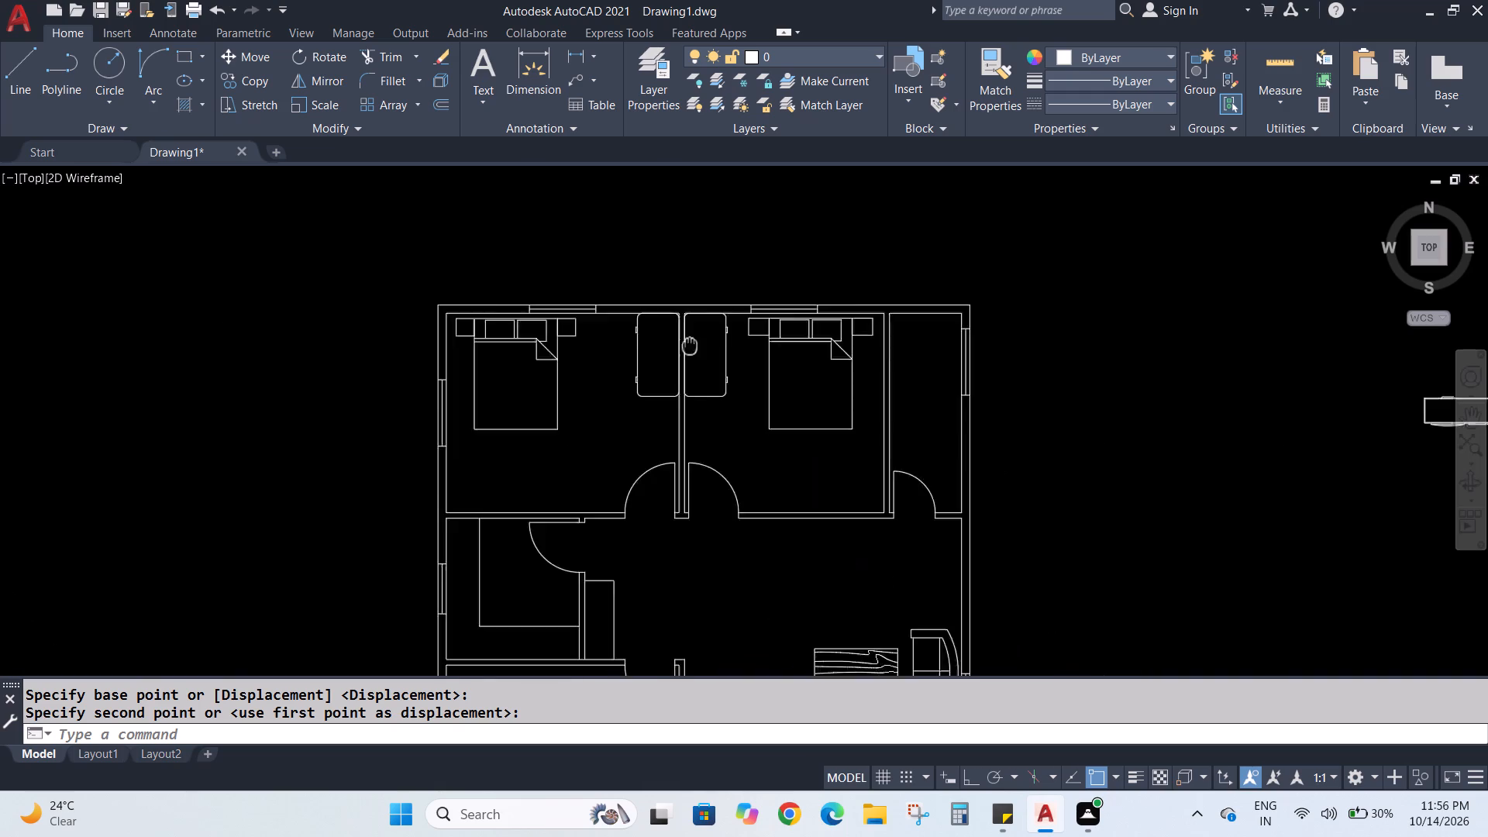
middle_click_drag(684, 340, 632, 301)
scroll(639, 325, "up", 3)
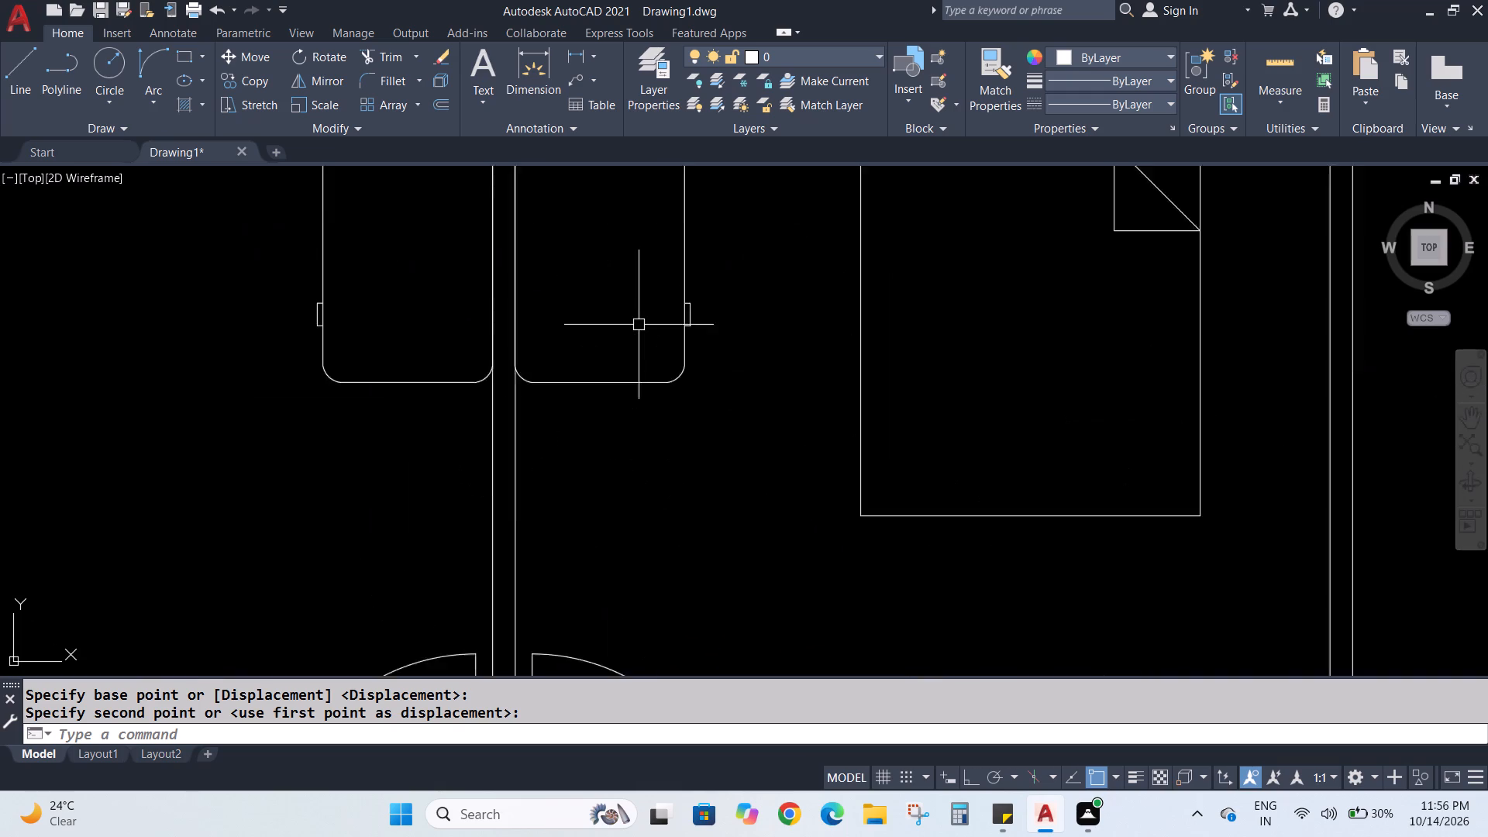
scroll(639, 325, "up", 1)
Erase the spare wardrobe block outside the floor plan.
scroll(639, 325, "down", 5)
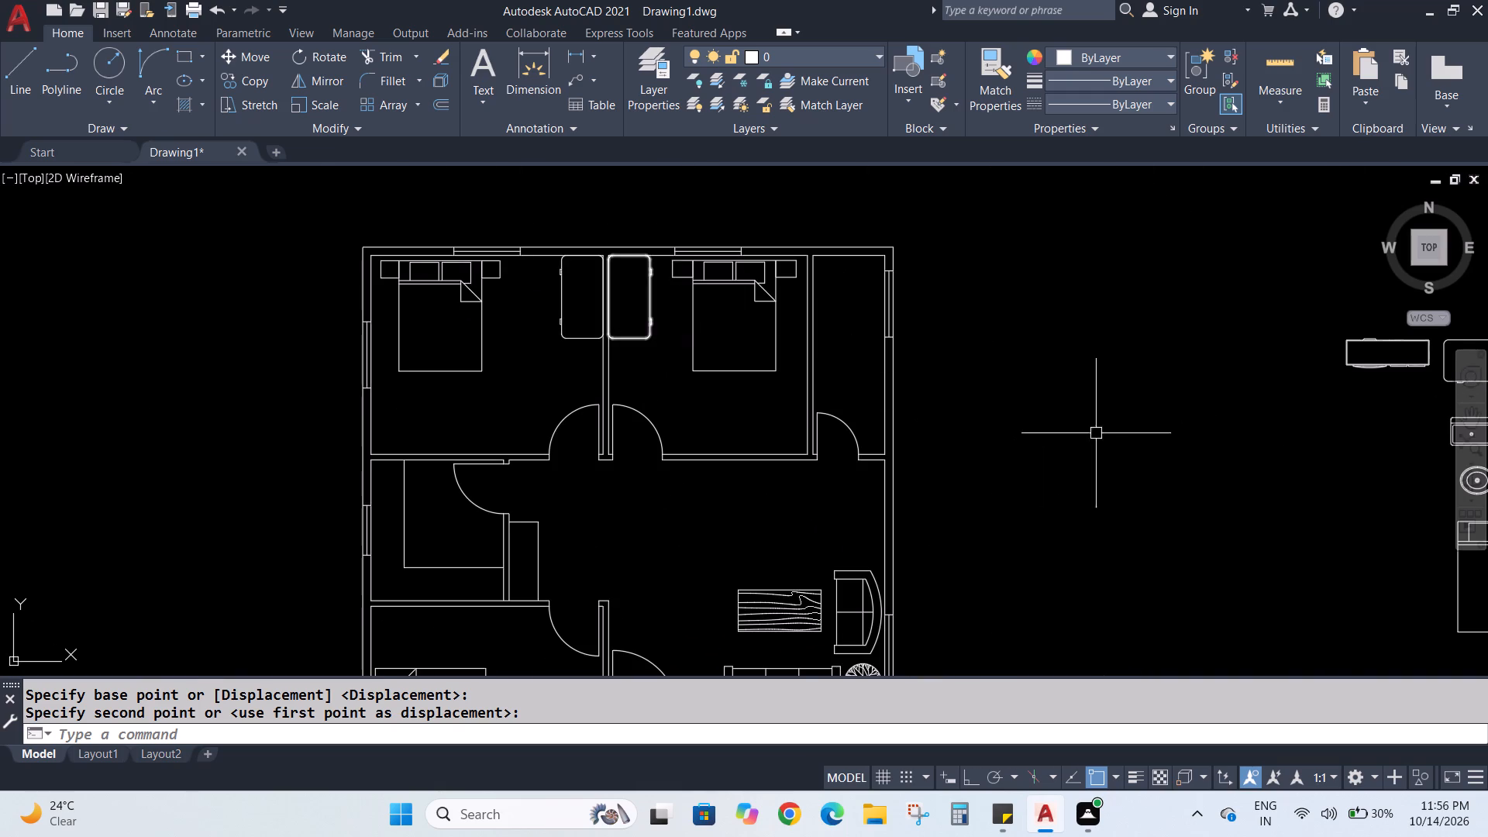
scroll(1107, 429, "down", 2)
scroll(1056, 437, "up", 1)
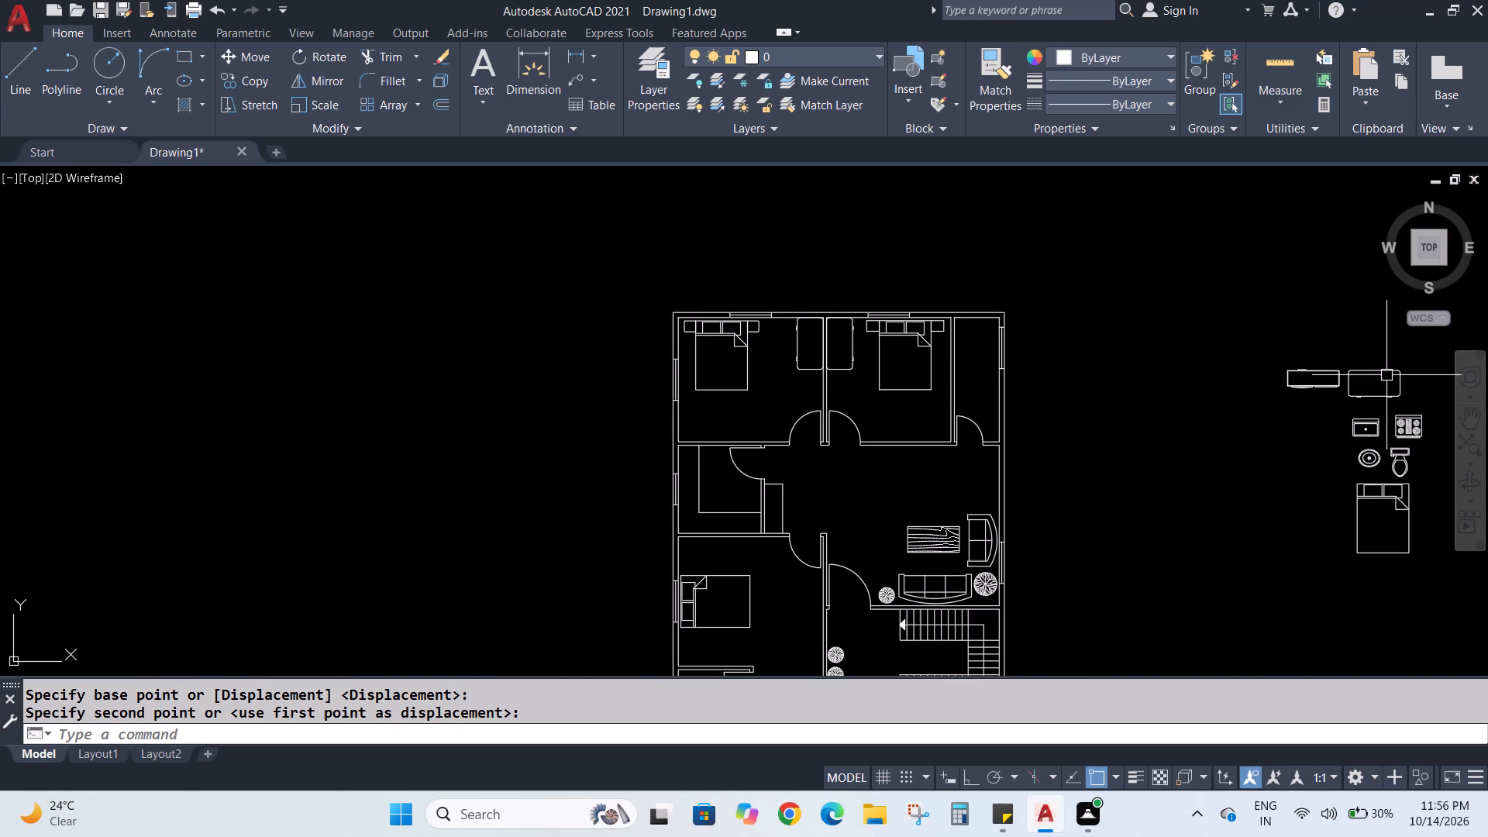
left_click(1386, 375)
key("Delete")
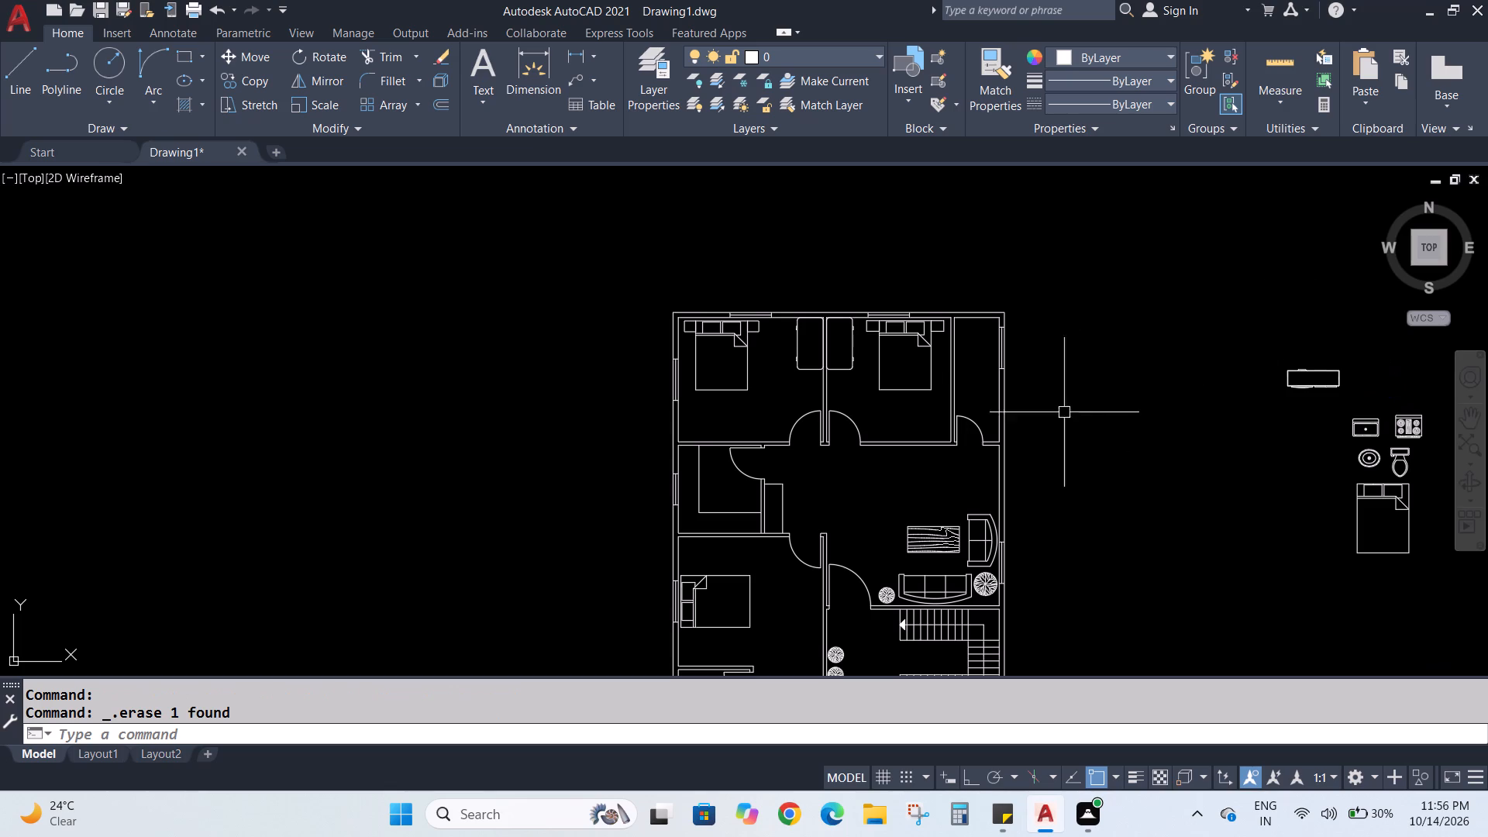
Move the narrow rectangular cabinet block from outside the plan into the living area, just above the coffee table.
left_click(1321, 370)
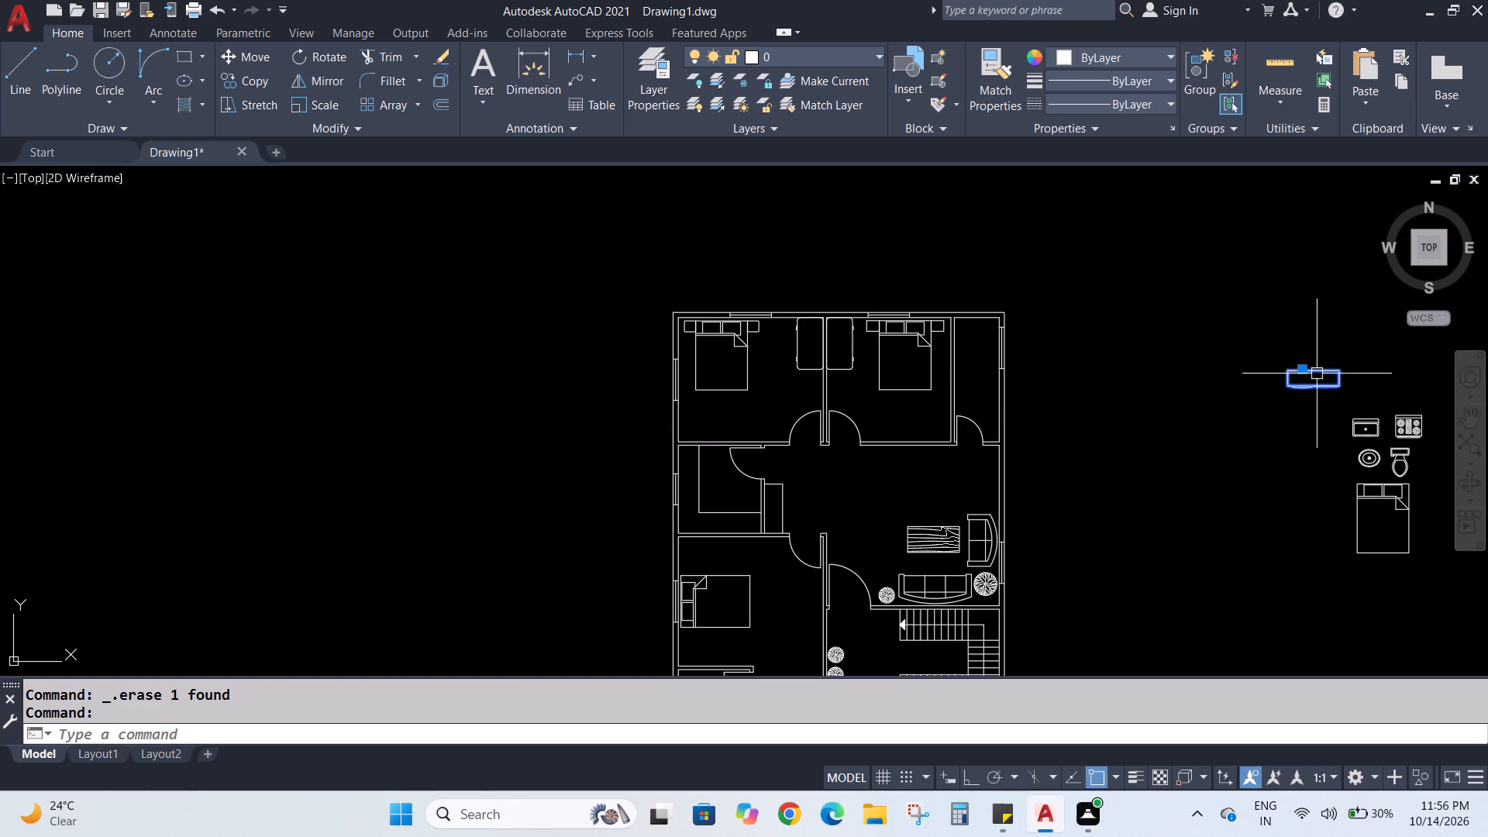
left_click(241, 46)
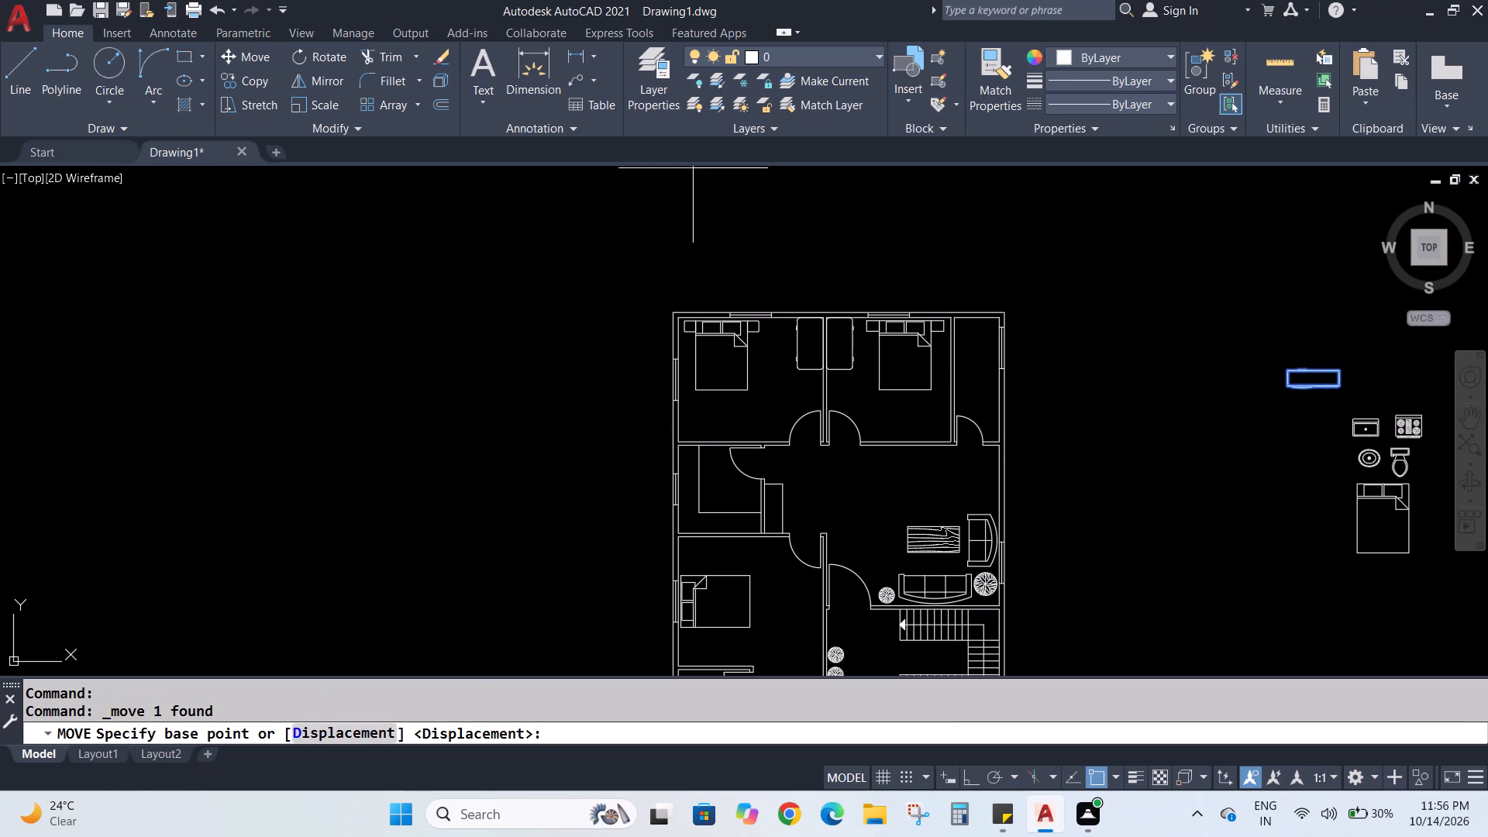
left_click(1315, 368)
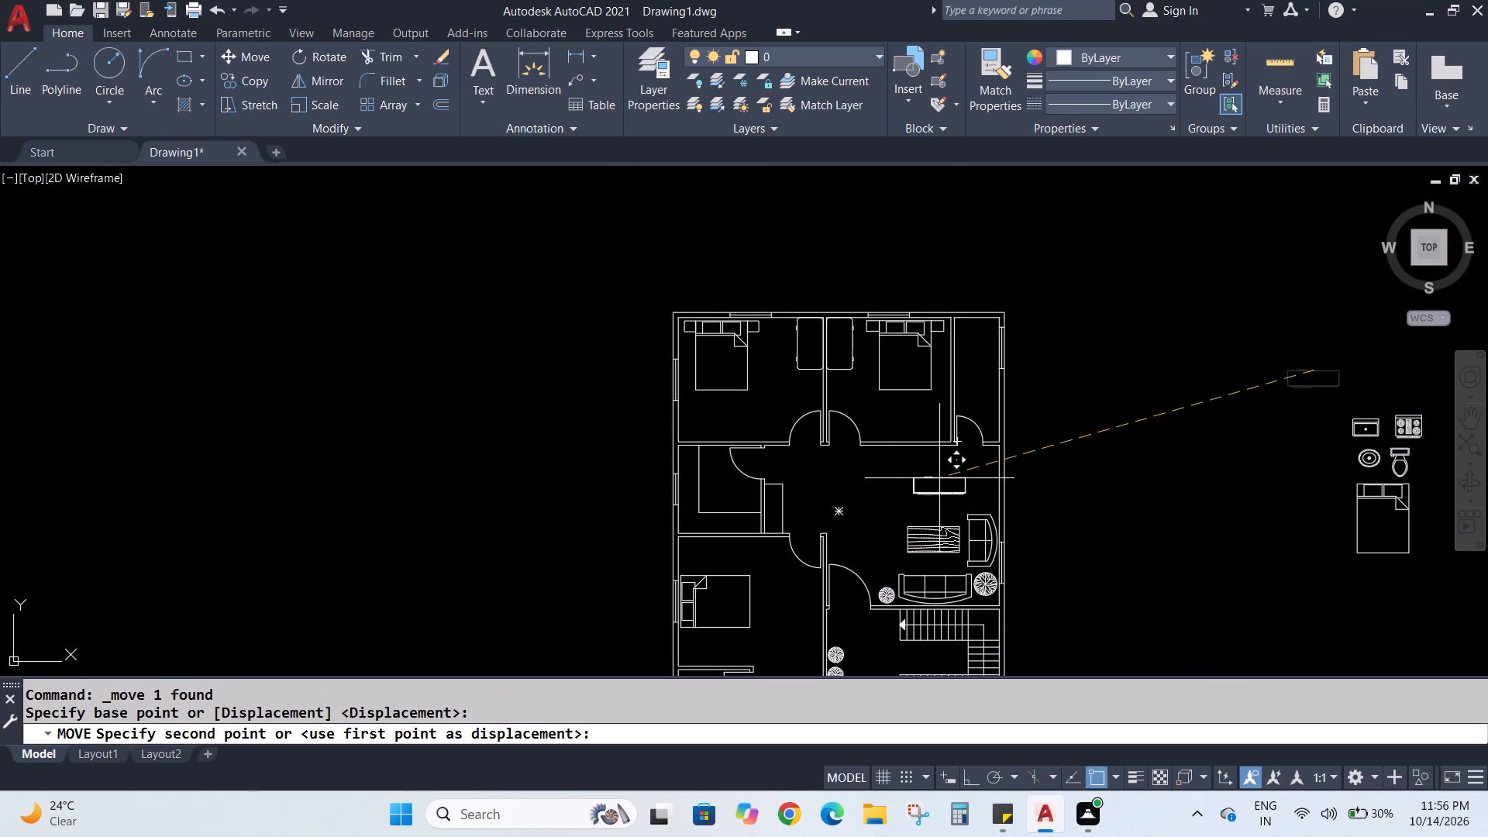
left_click(939, 477)
Turn on Ortho mode.
left_click(966, 779)
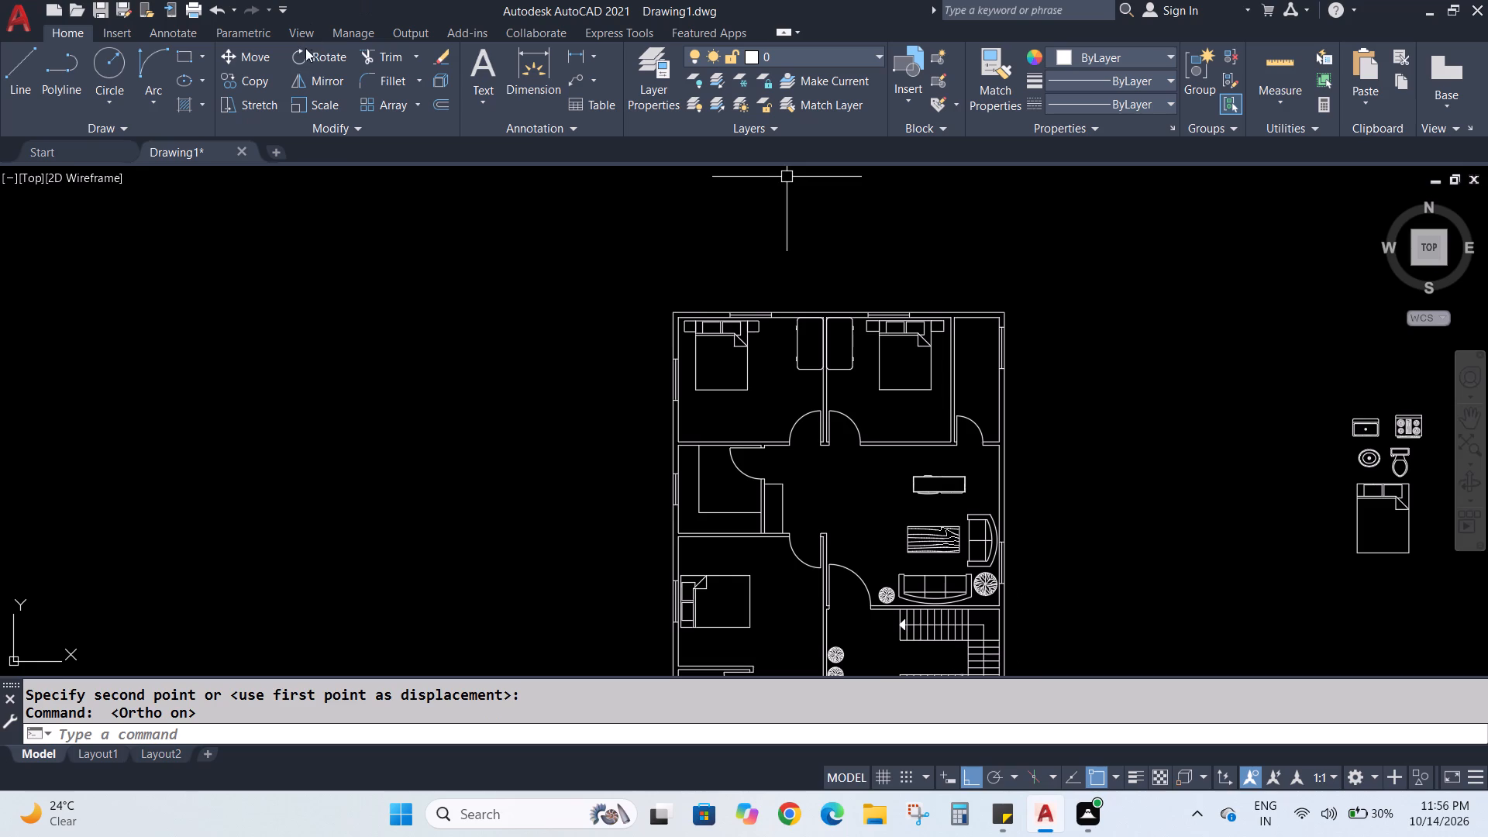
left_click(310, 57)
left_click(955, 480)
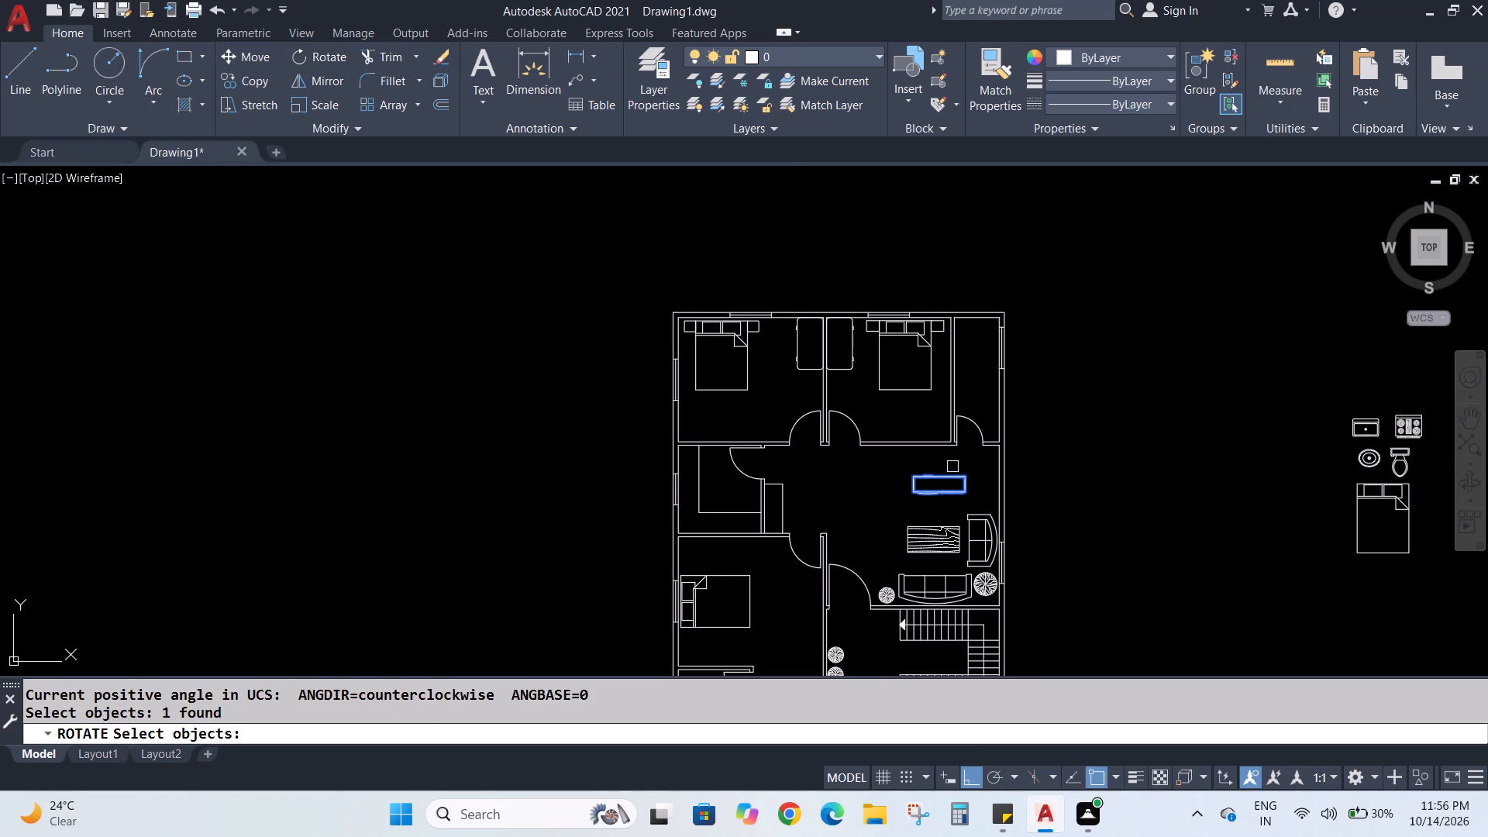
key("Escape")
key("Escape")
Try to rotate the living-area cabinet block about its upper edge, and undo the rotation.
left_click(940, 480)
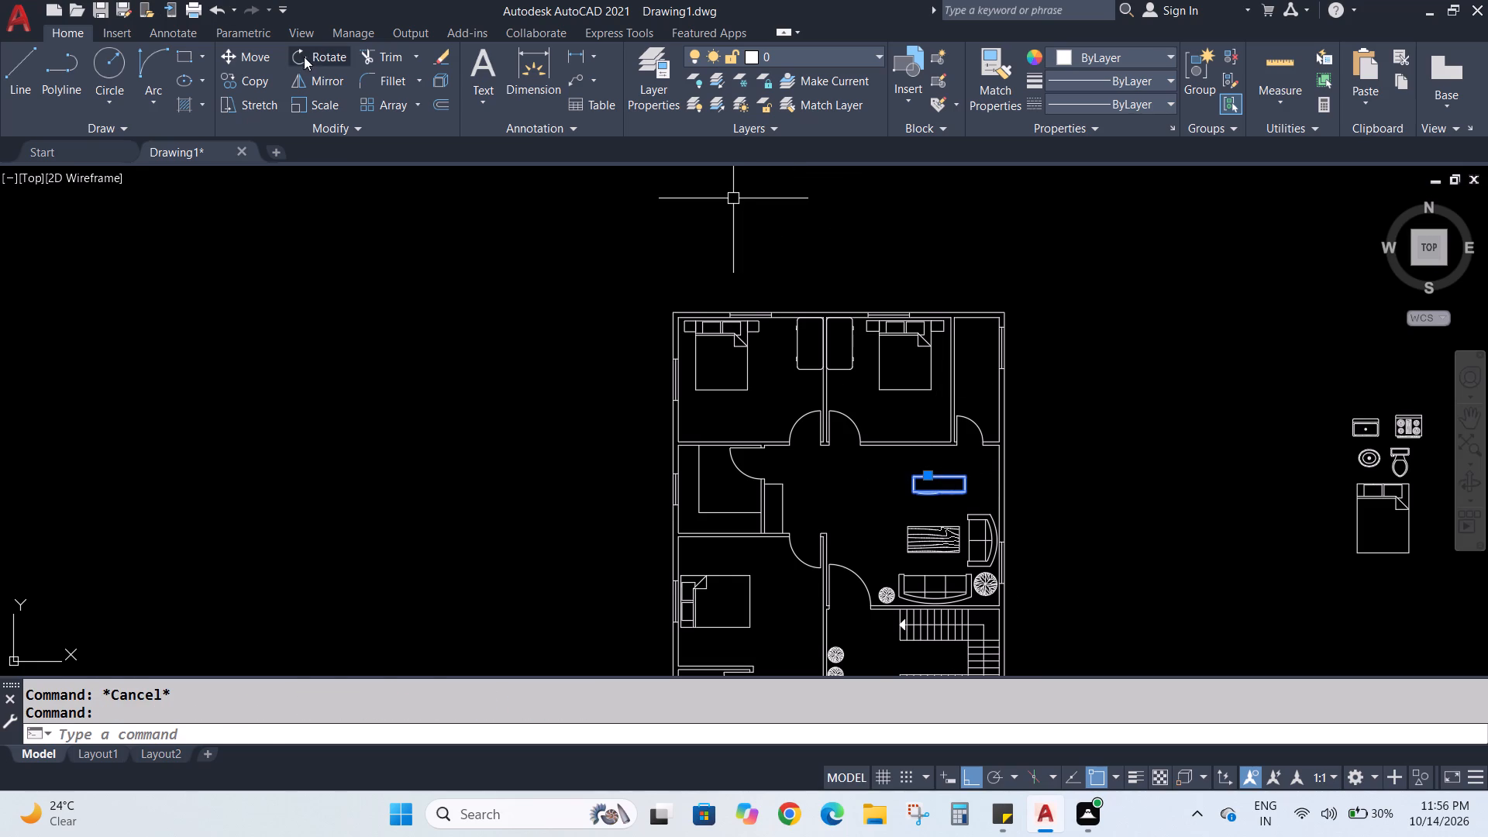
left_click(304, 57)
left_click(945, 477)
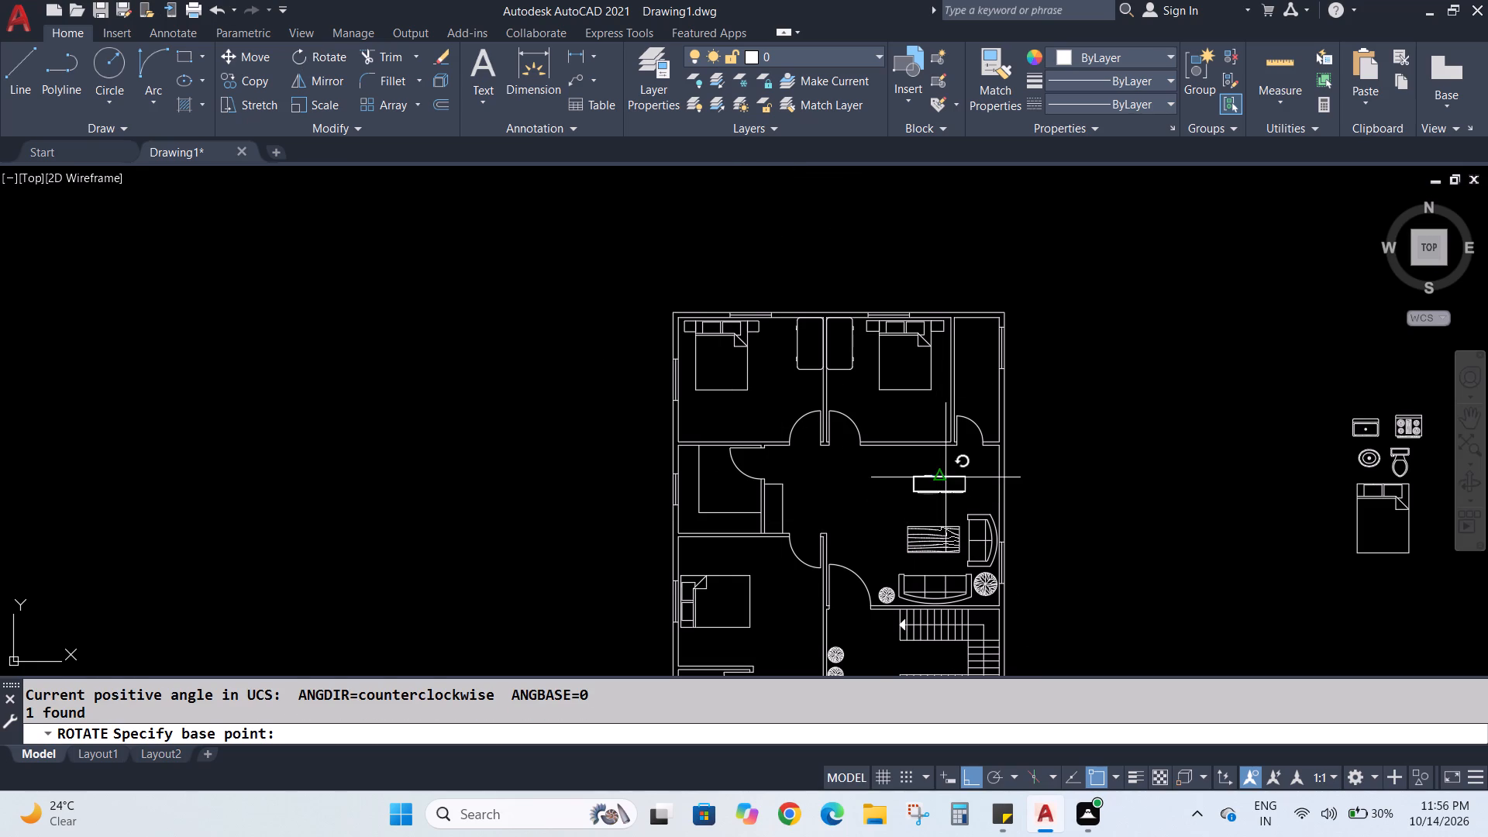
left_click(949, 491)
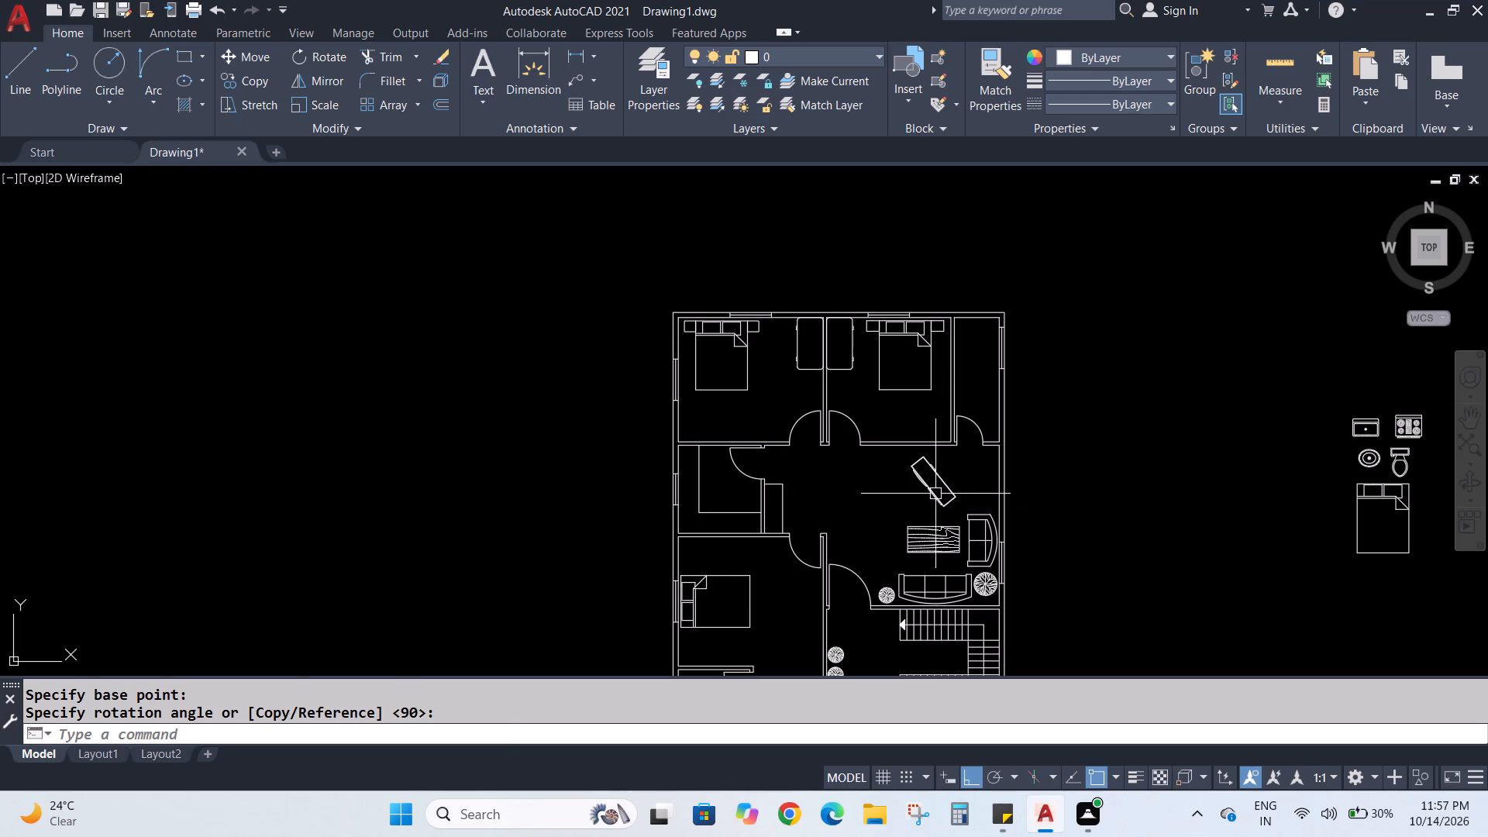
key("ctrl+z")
Rotate the living-area cabinet block 270° about the midpoint of its upper long edge so it stands vertically.
left_click(950, 480)
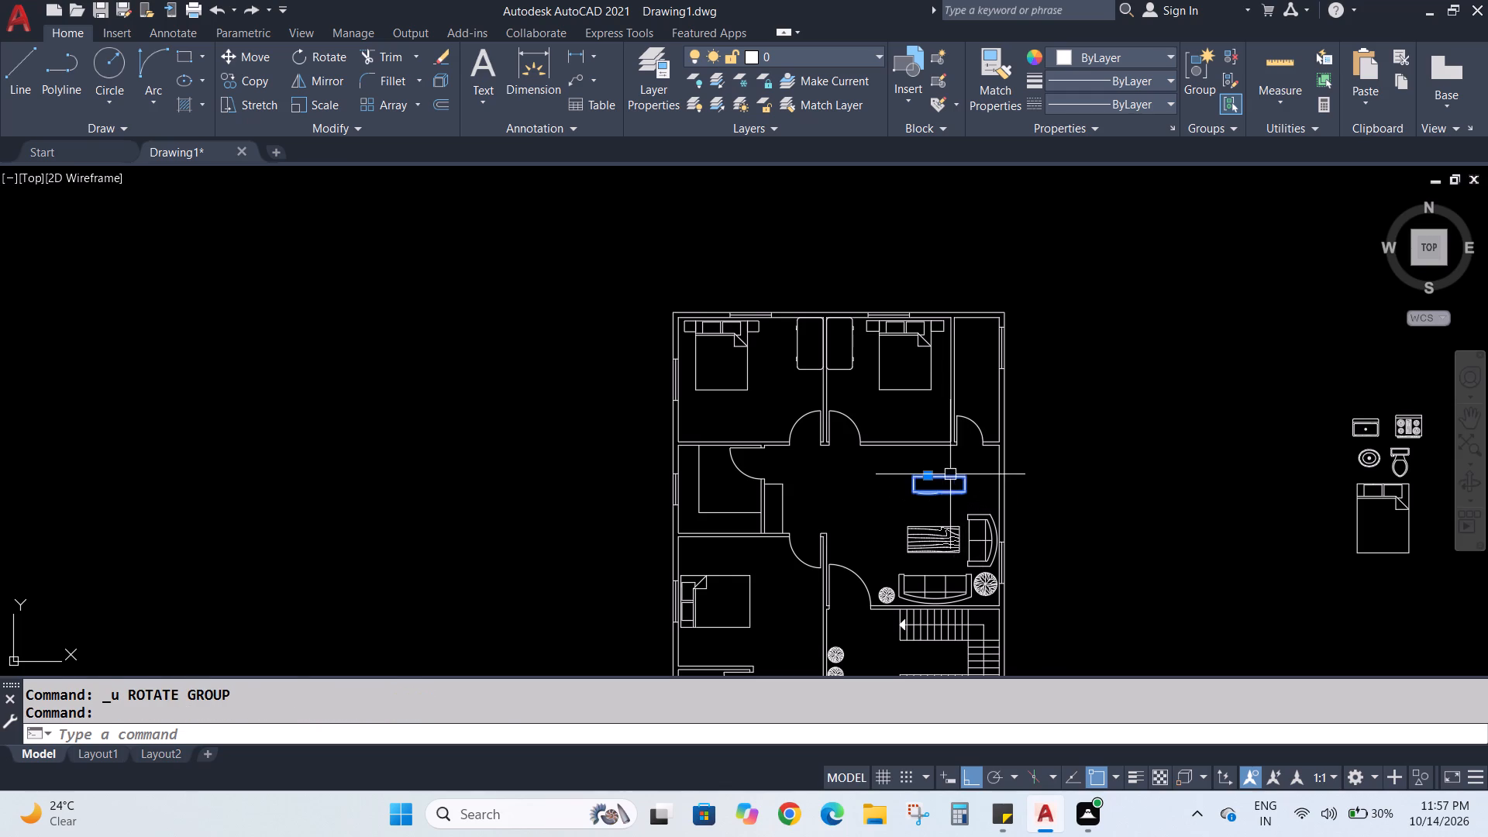
left_click(322, 57)
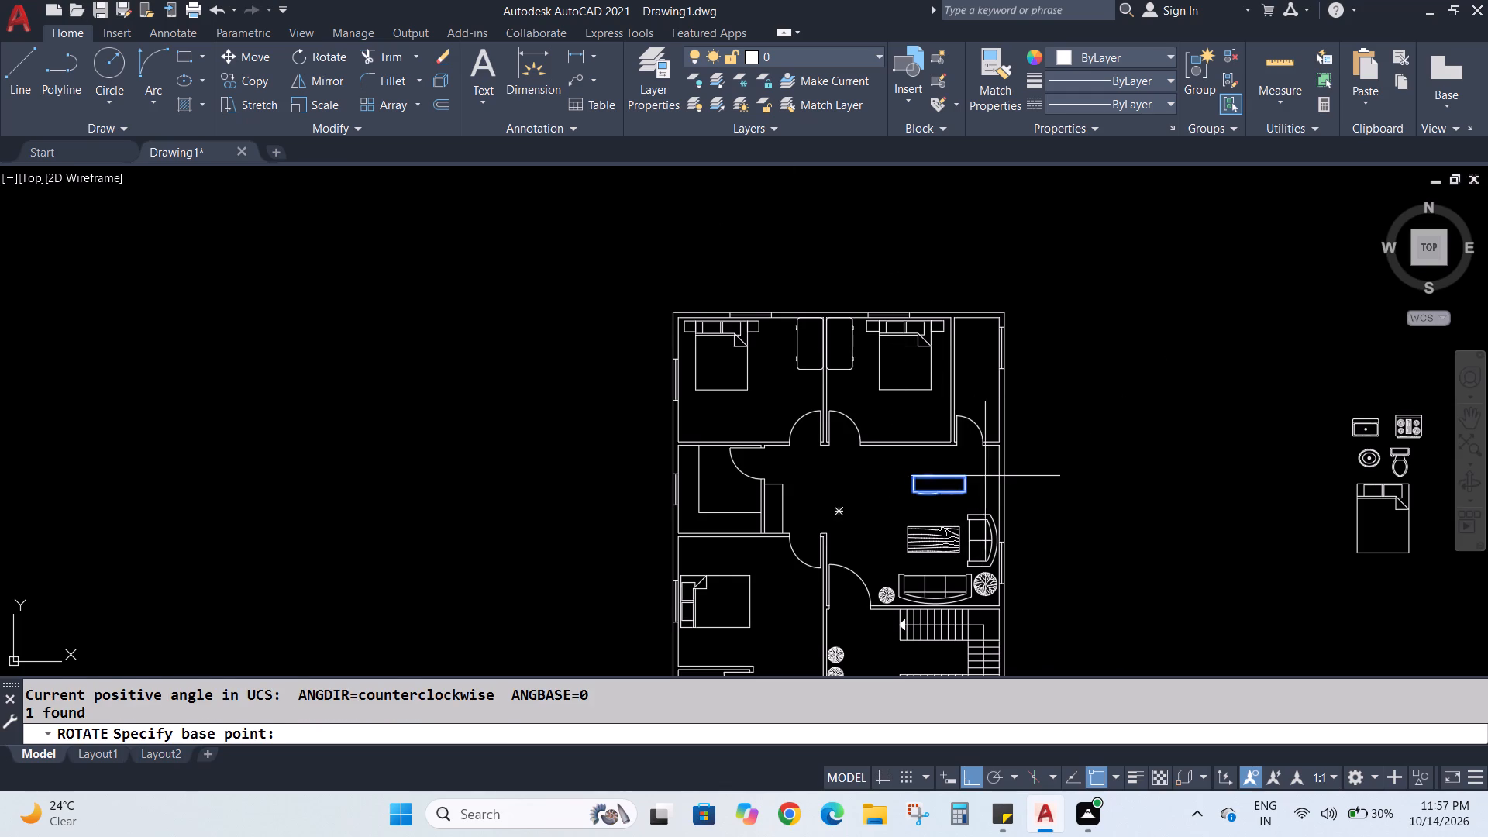
left_click(944, 480)
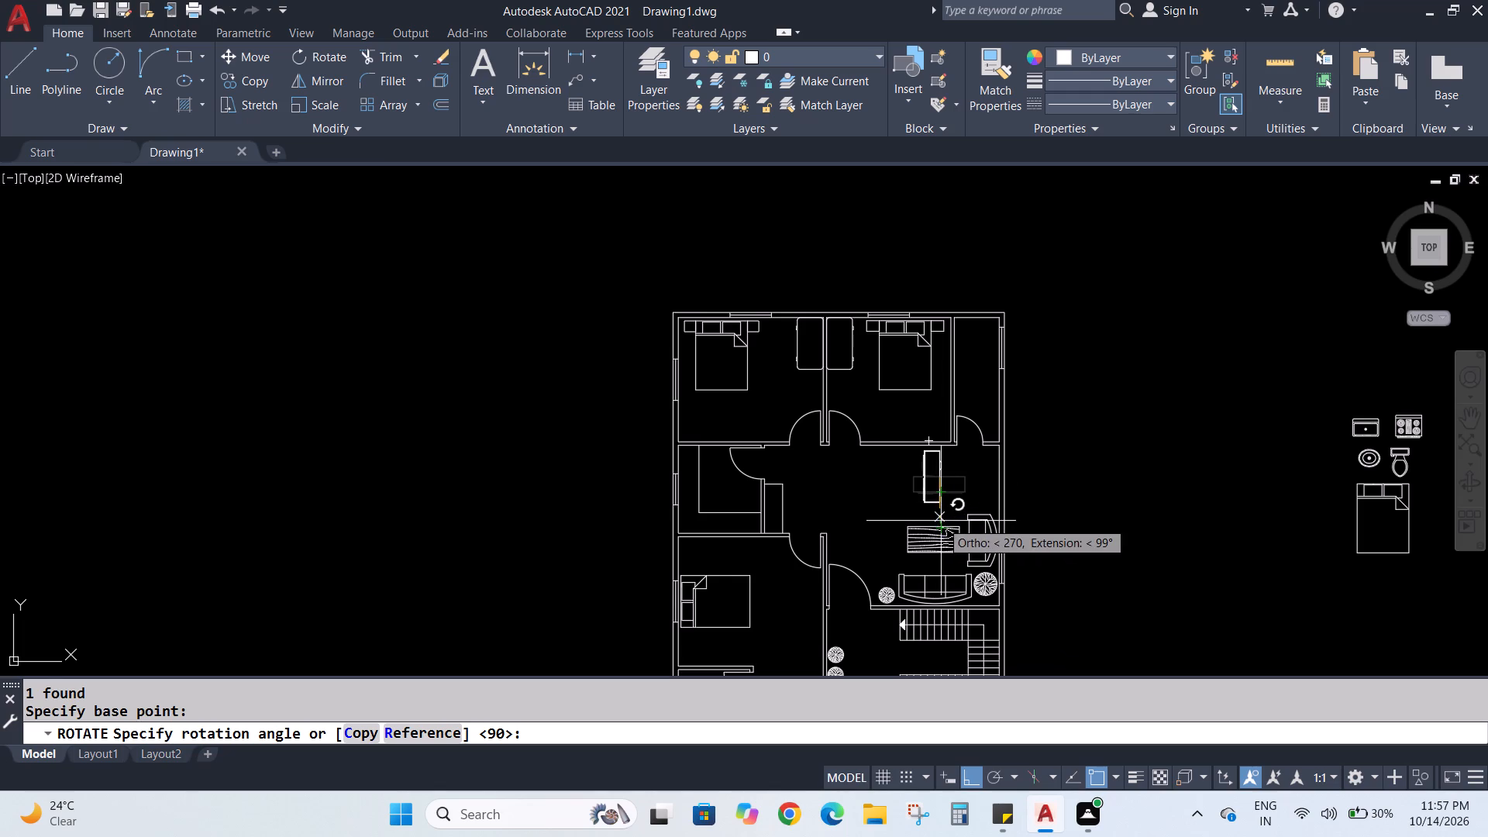
left_click(941, 521)
Move the vertical living-area cabinet against the inner face of the plan's right exterior wall, with Ortho turned off.
scroll(916, 467, "up", 3)
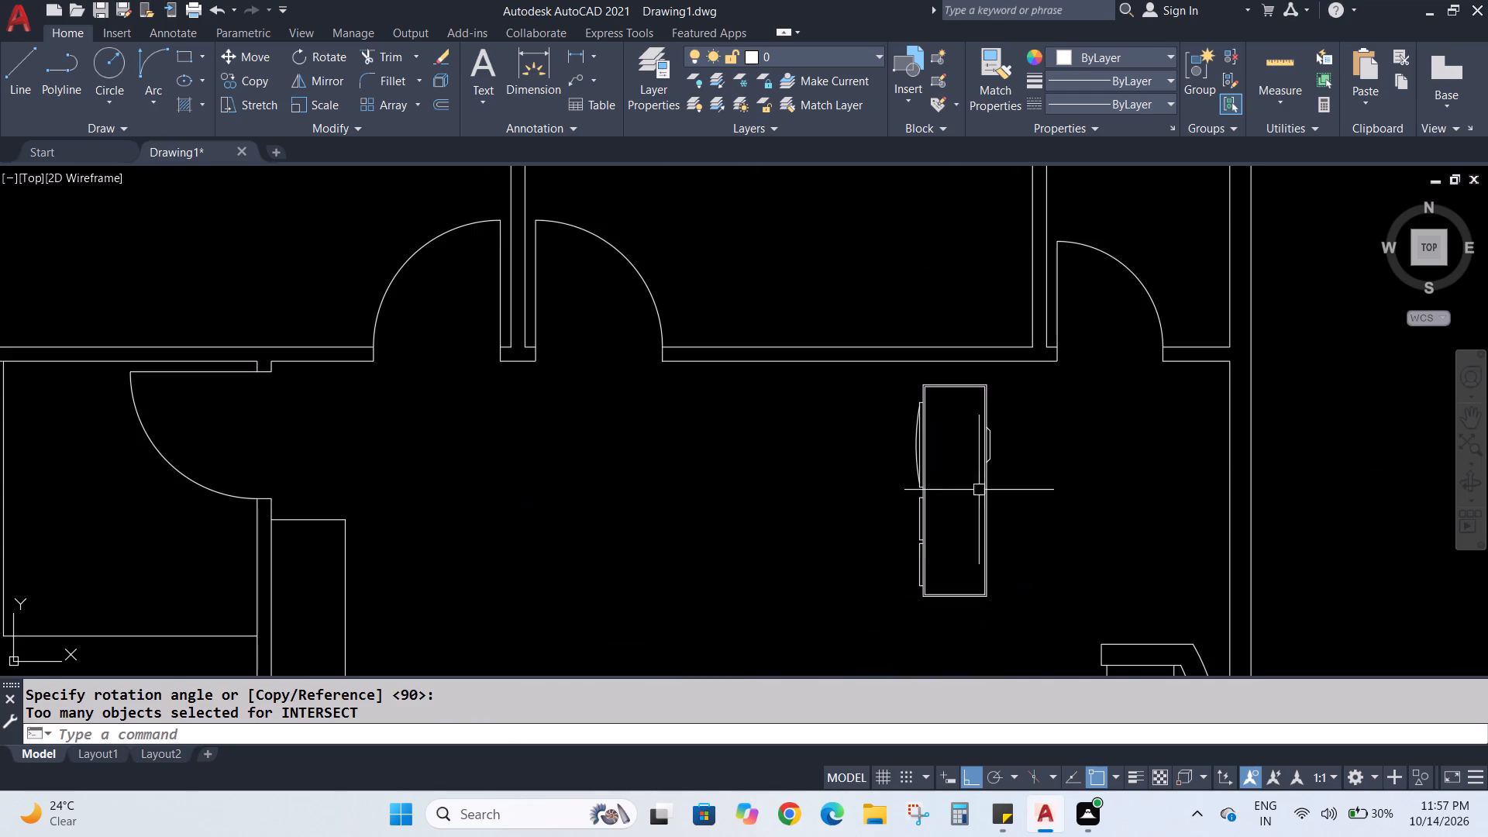
left_click(989, 505)
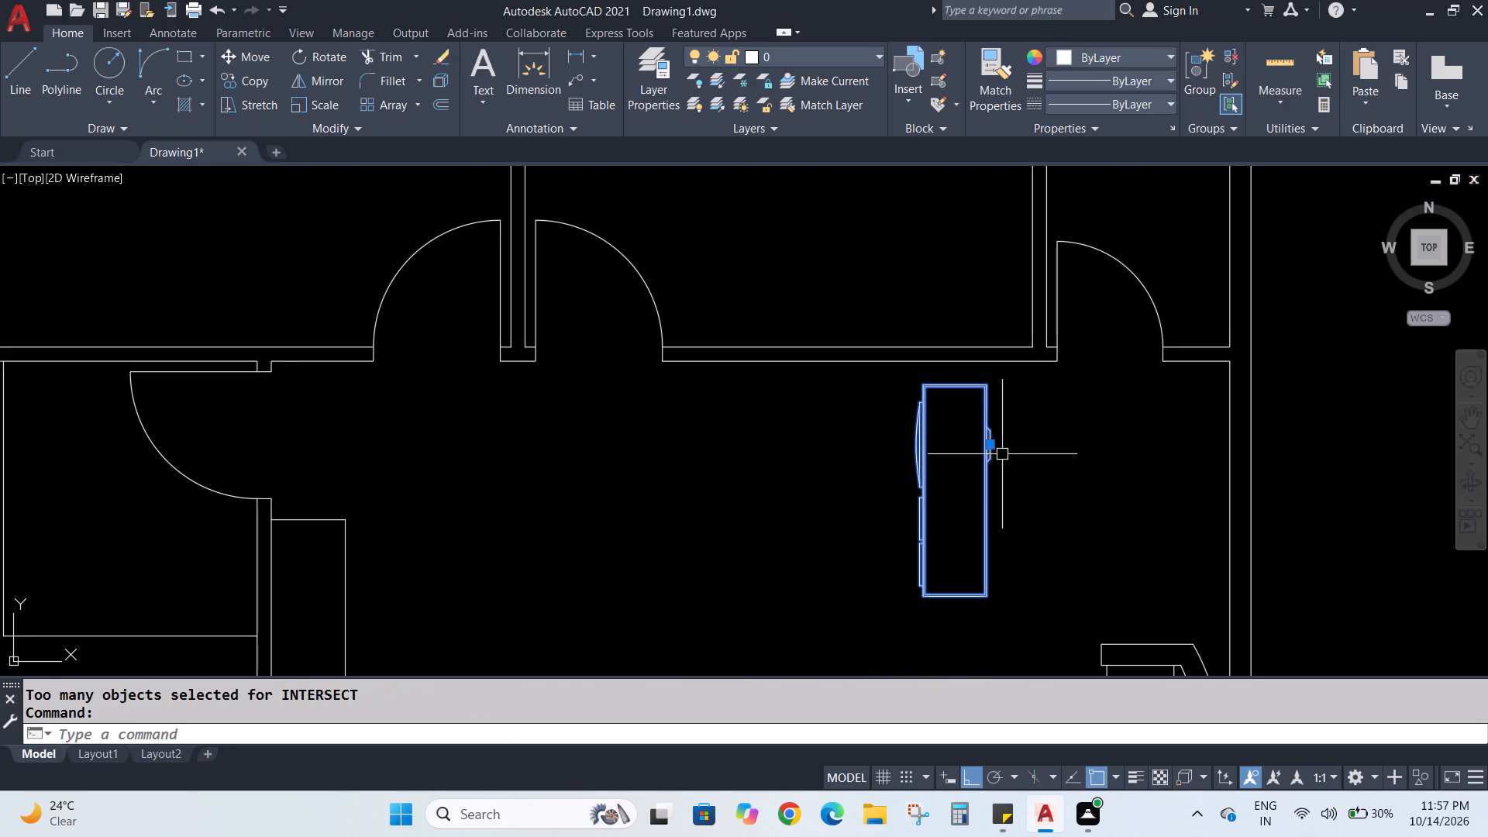
left_click(249, 61)
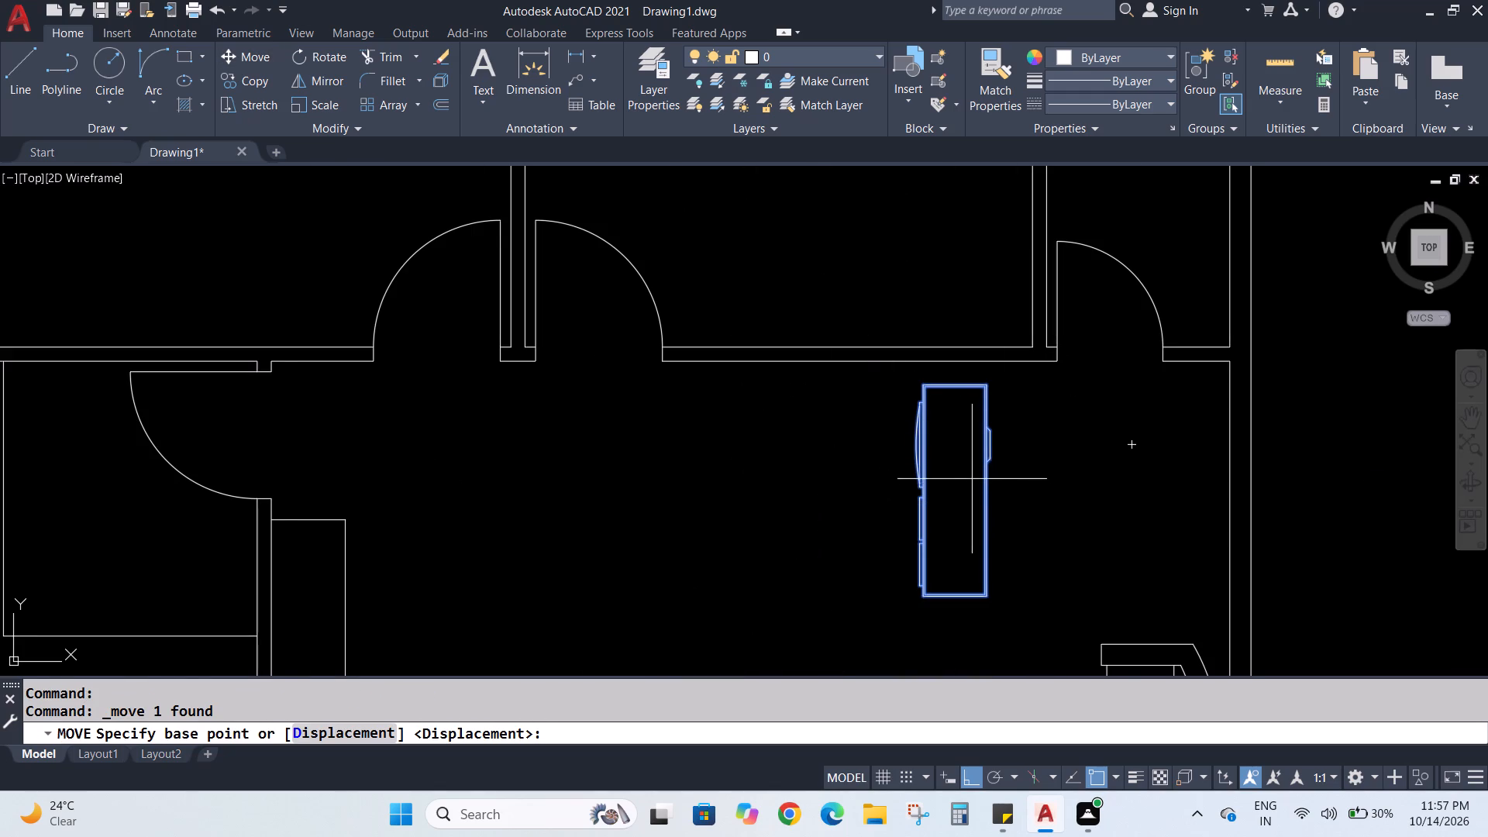
left_click(990, 490)
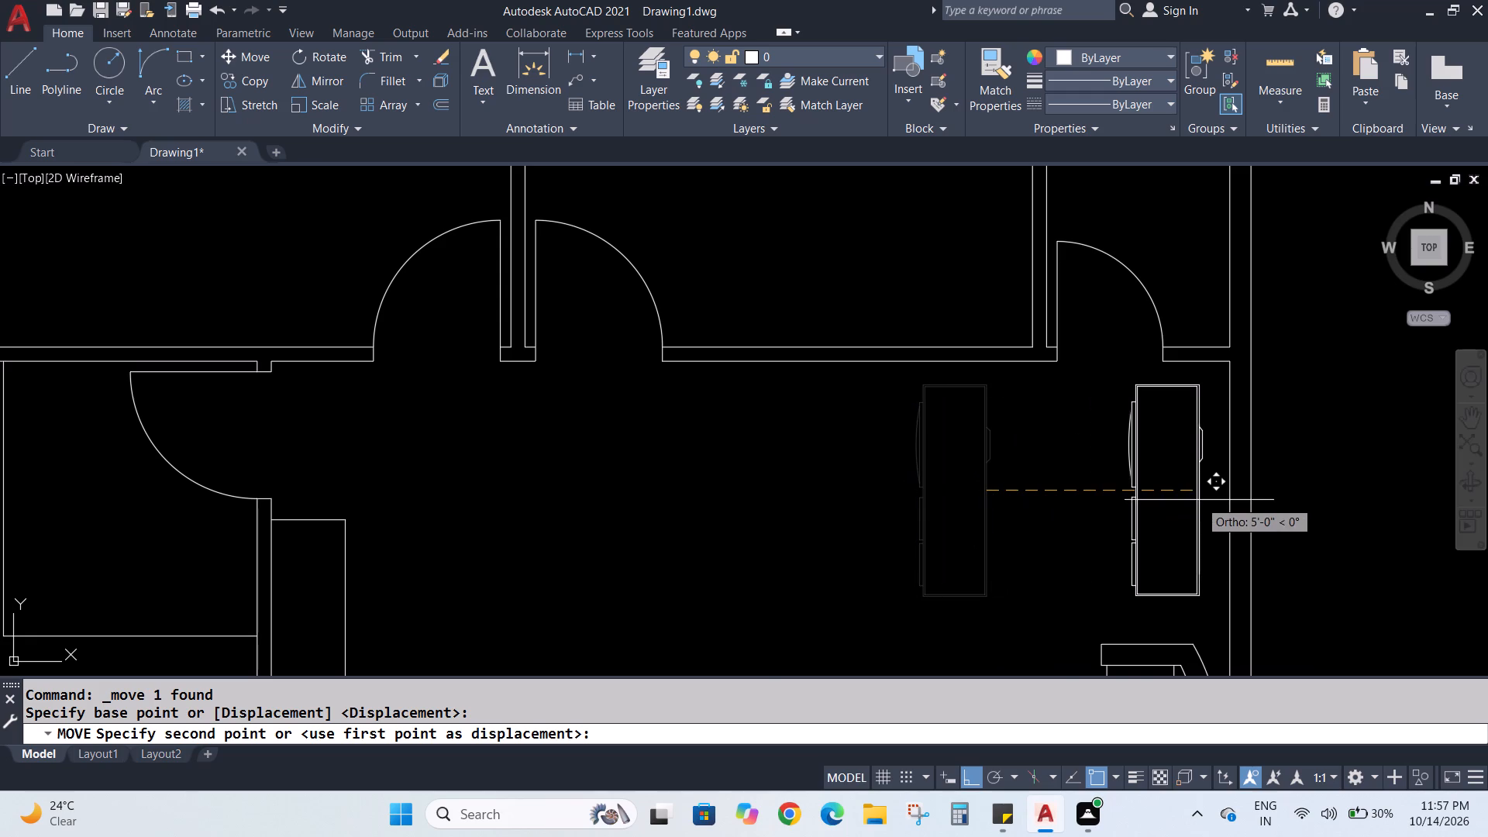
scroll(1197, 509, "down", 2)
scroll(1191, 514, "up", 3)
middle_click_drag(1192, 516, 878, 463)
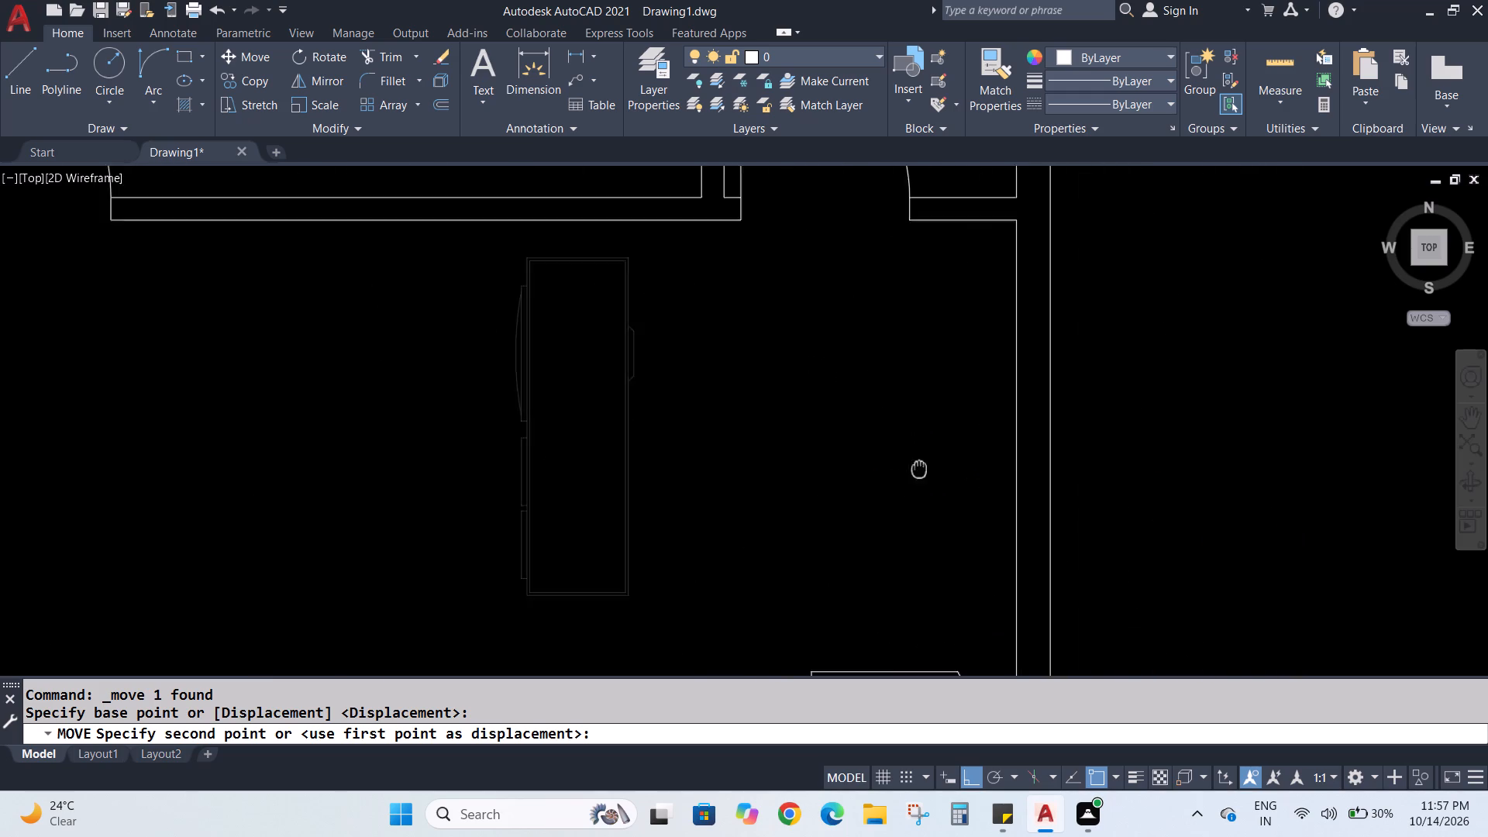
middle_click_drag(878, 463, 694, 434)
scroll(705, 412, "down", 1)
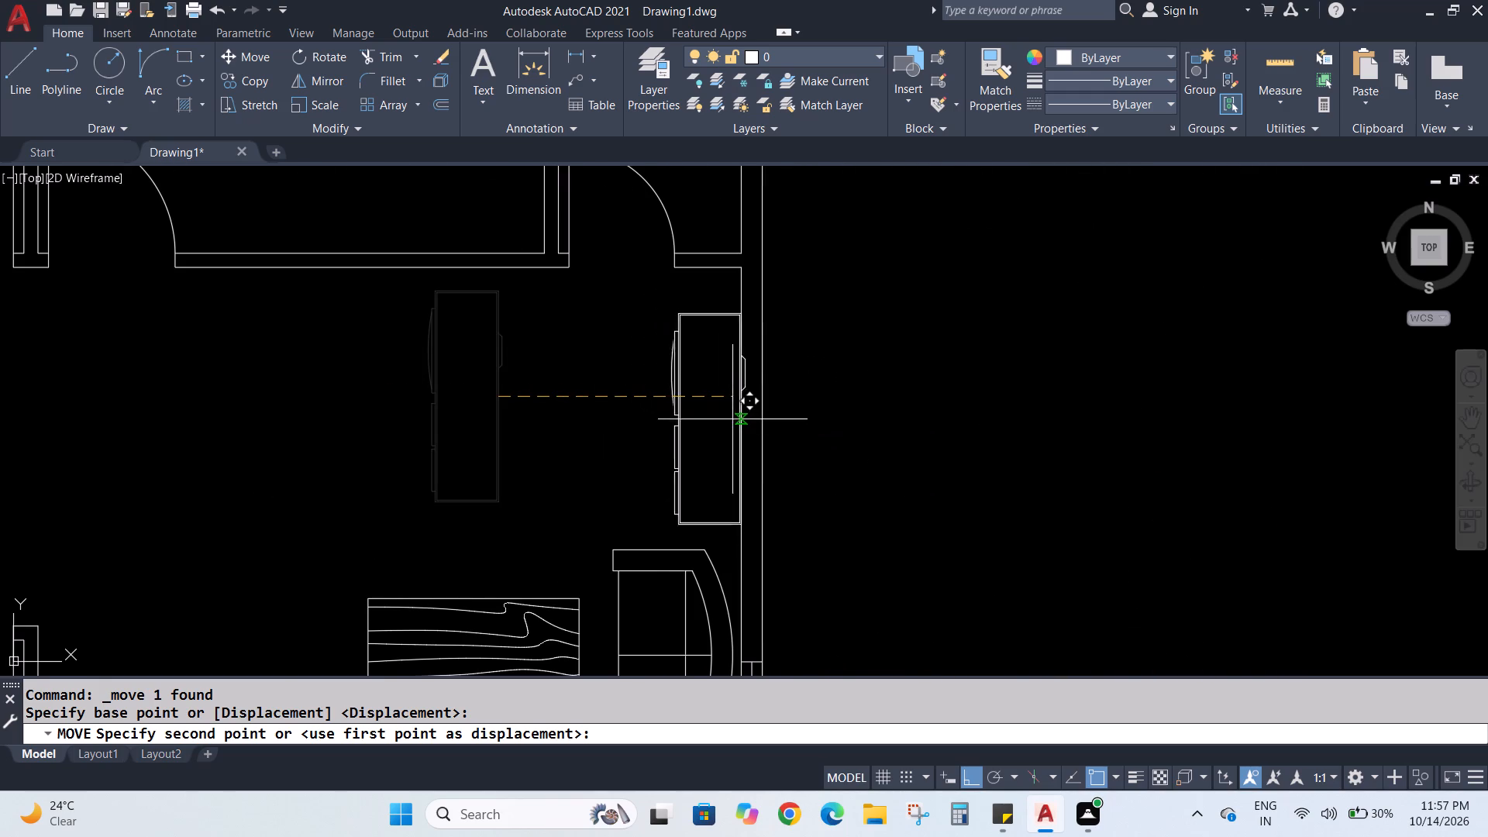
scroll(717, 419, "down", 3)
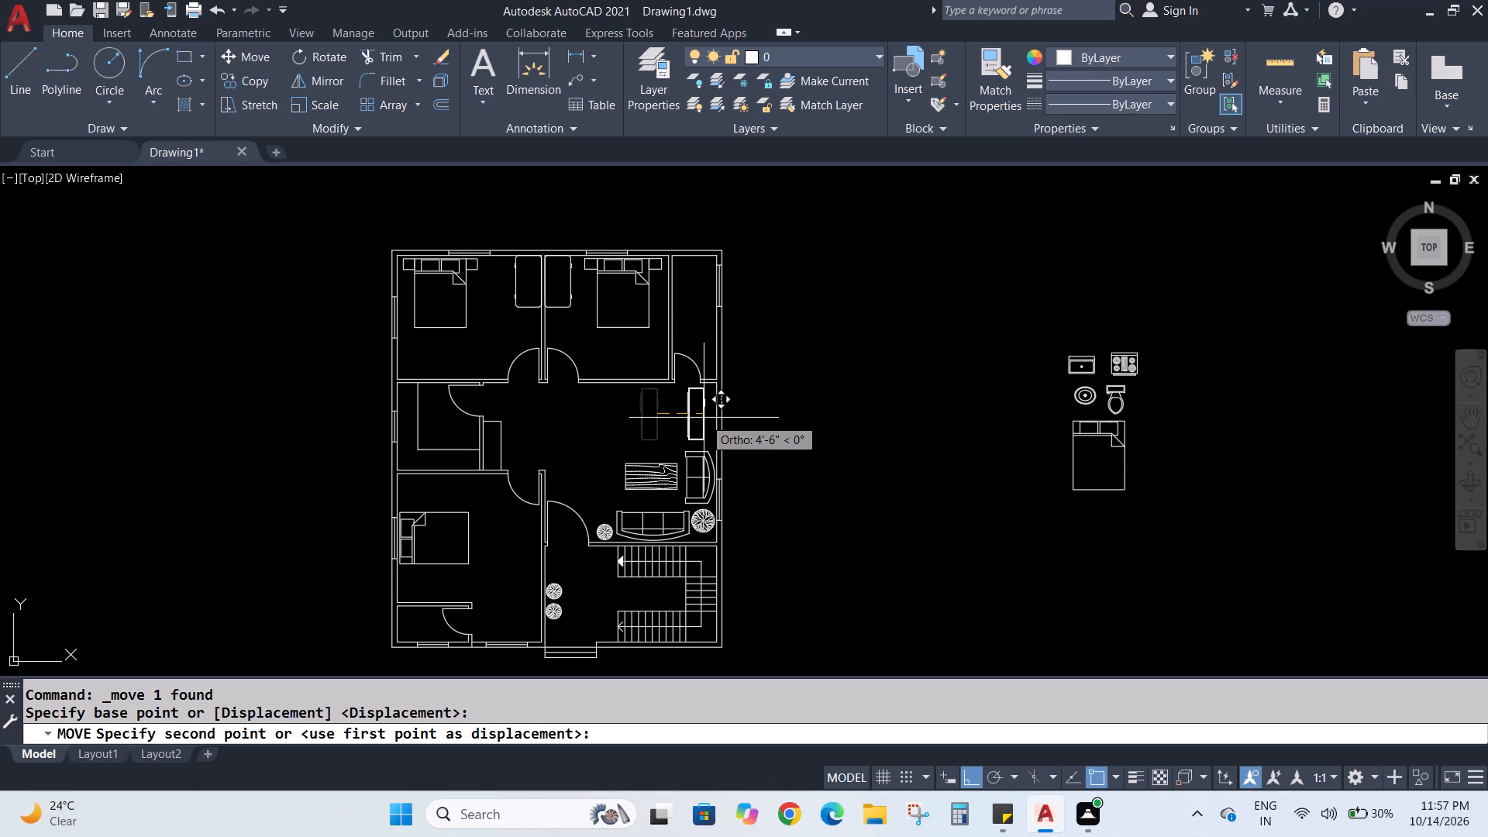
scroll(704, 417, "up", 2)
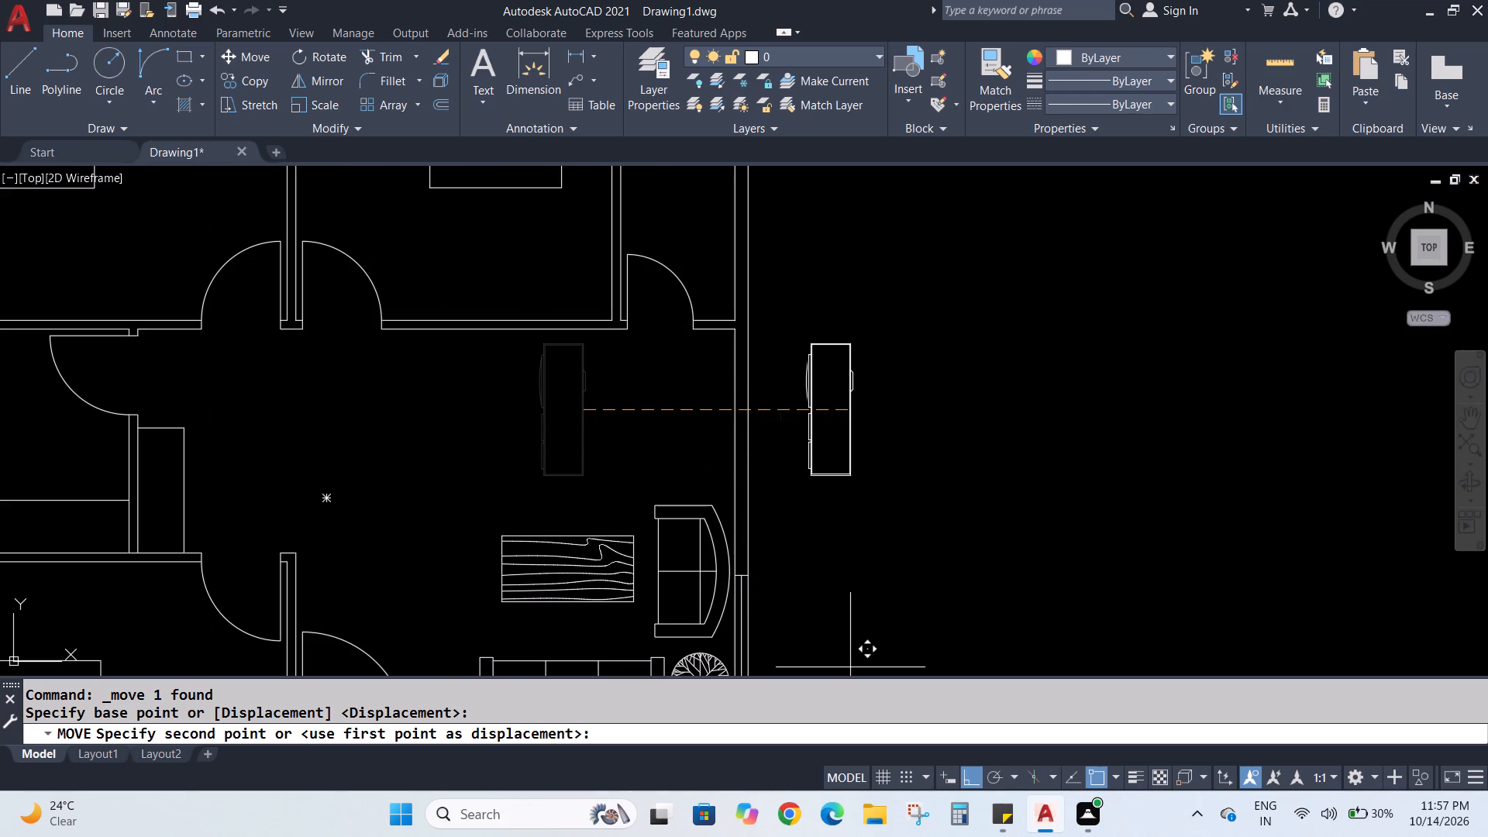
left_click(976, 777)
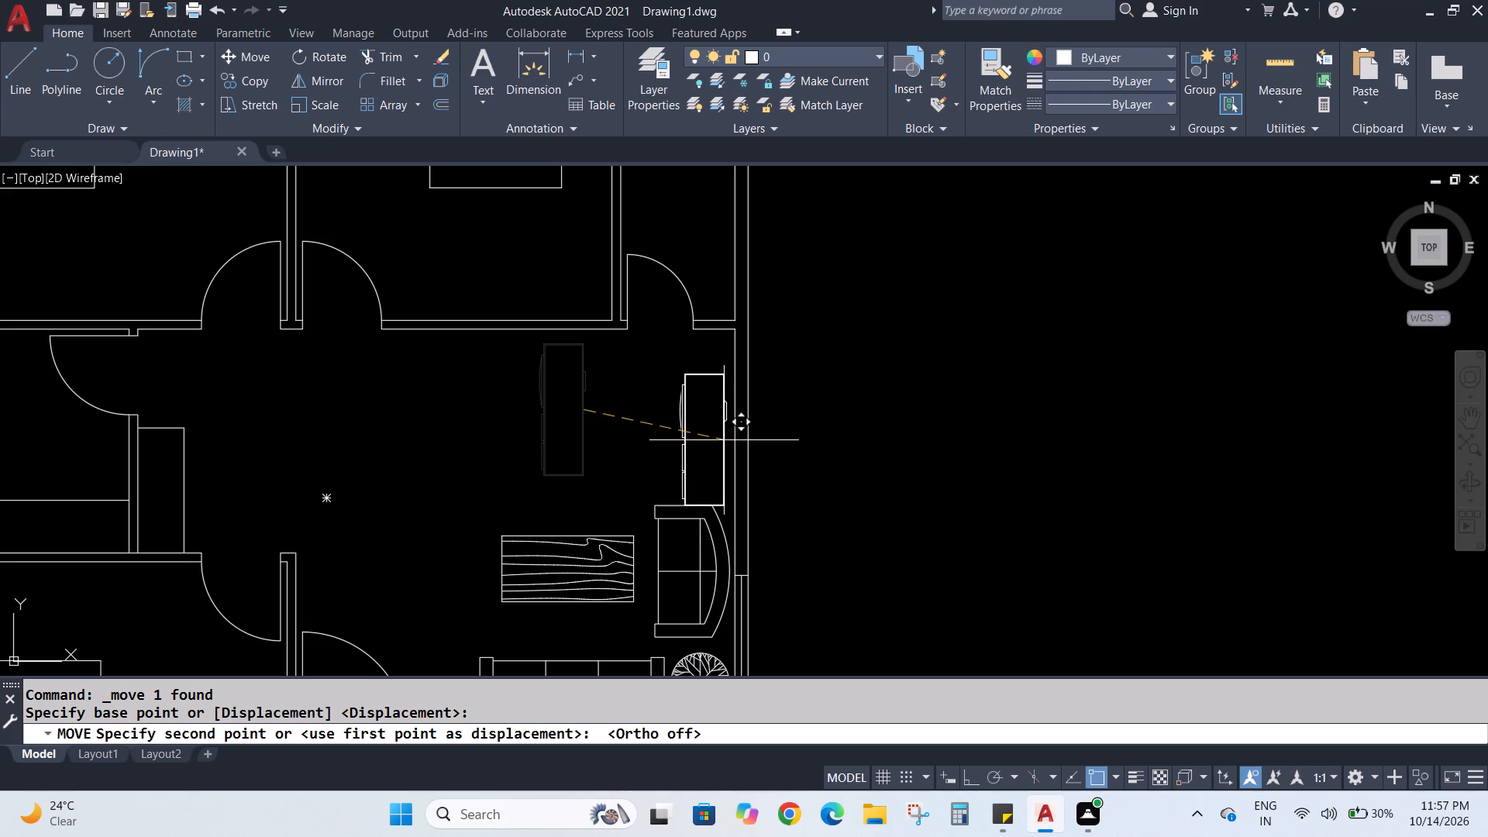
scroll(724, 443, "up", 2)
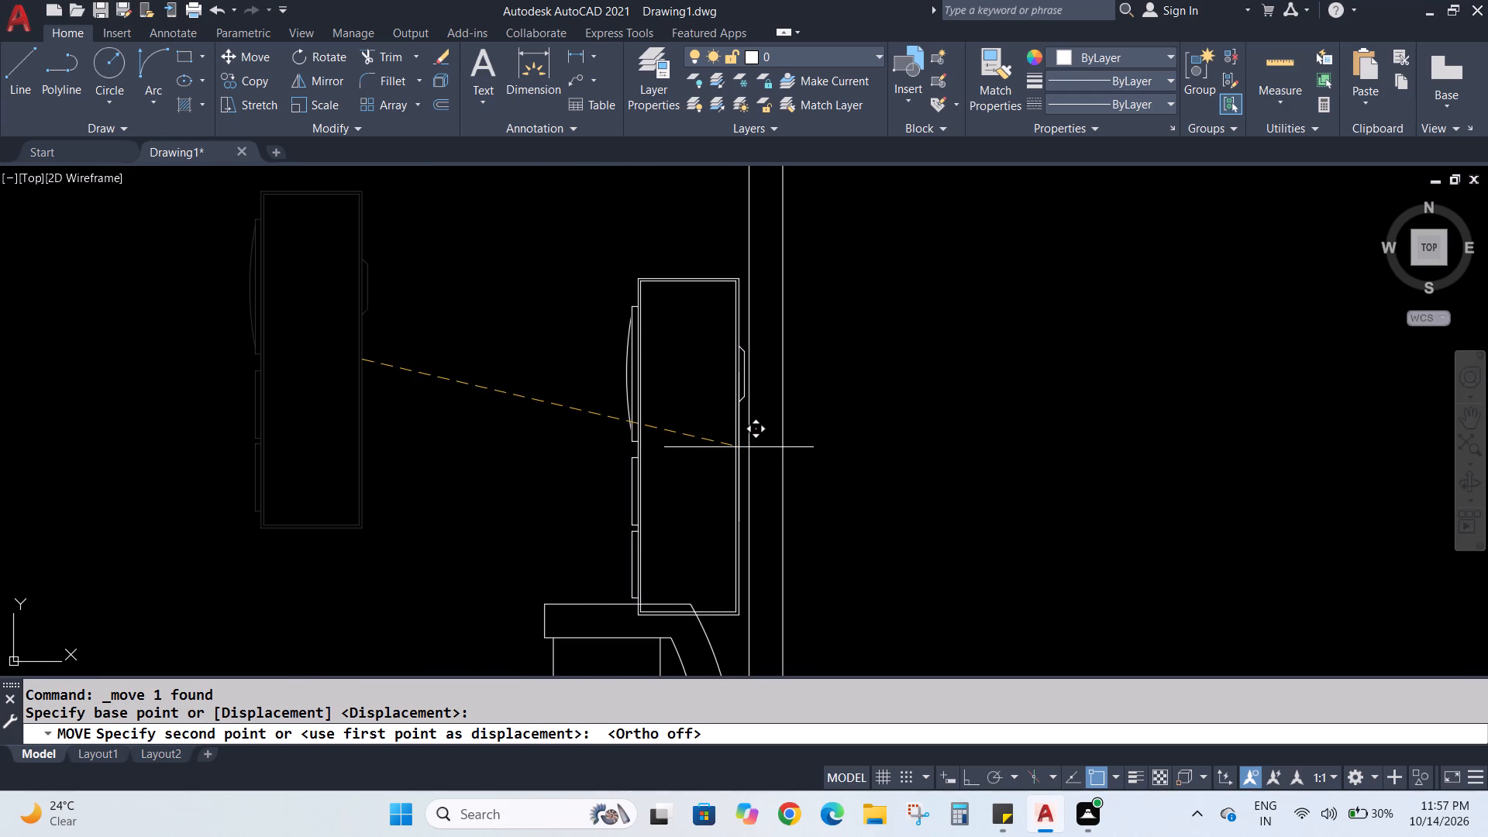
scroll(736, 470, "down", 2)
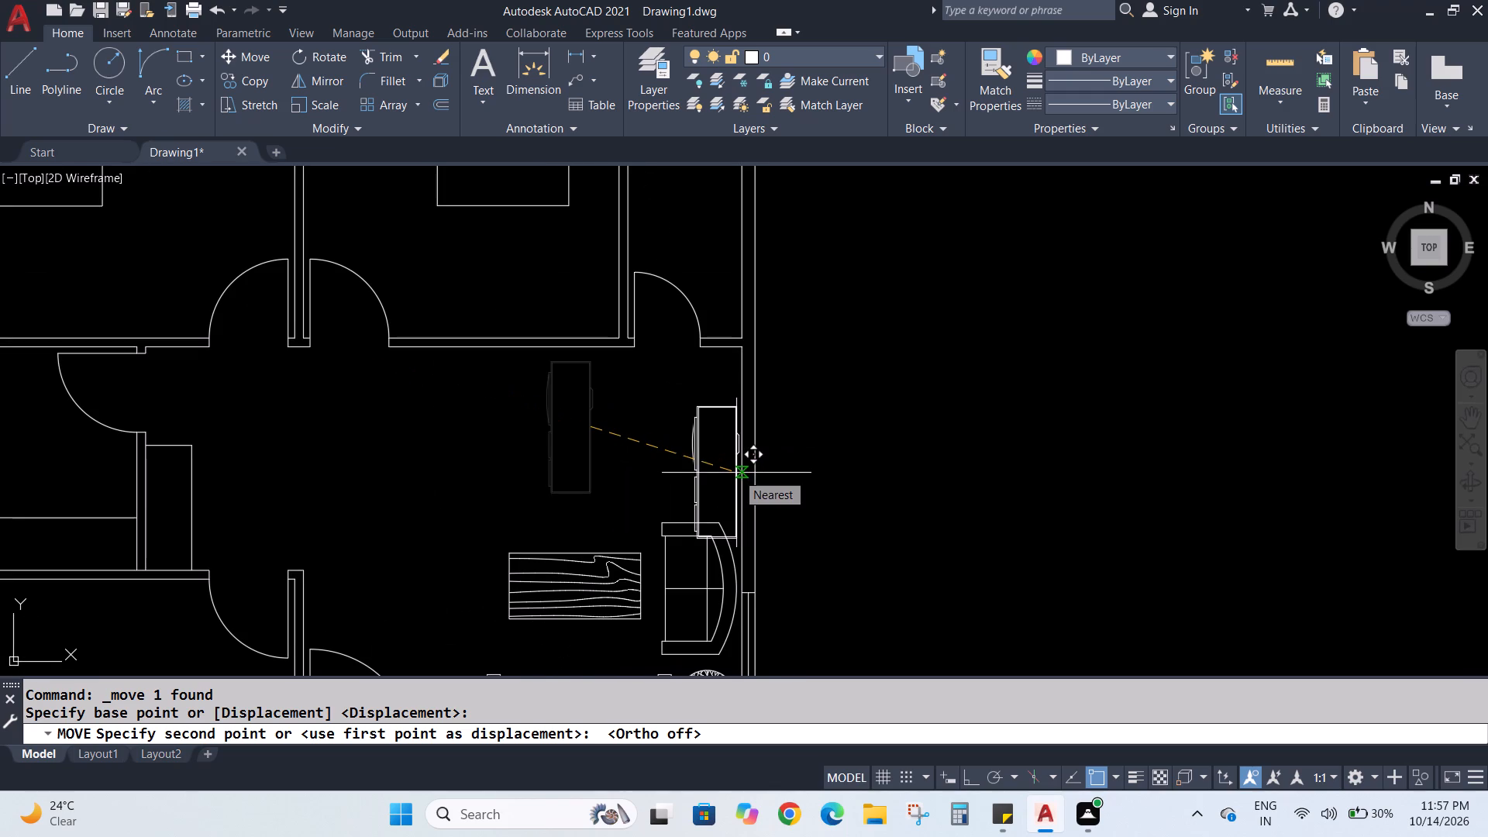
scroll(736, 473, "up", 3)
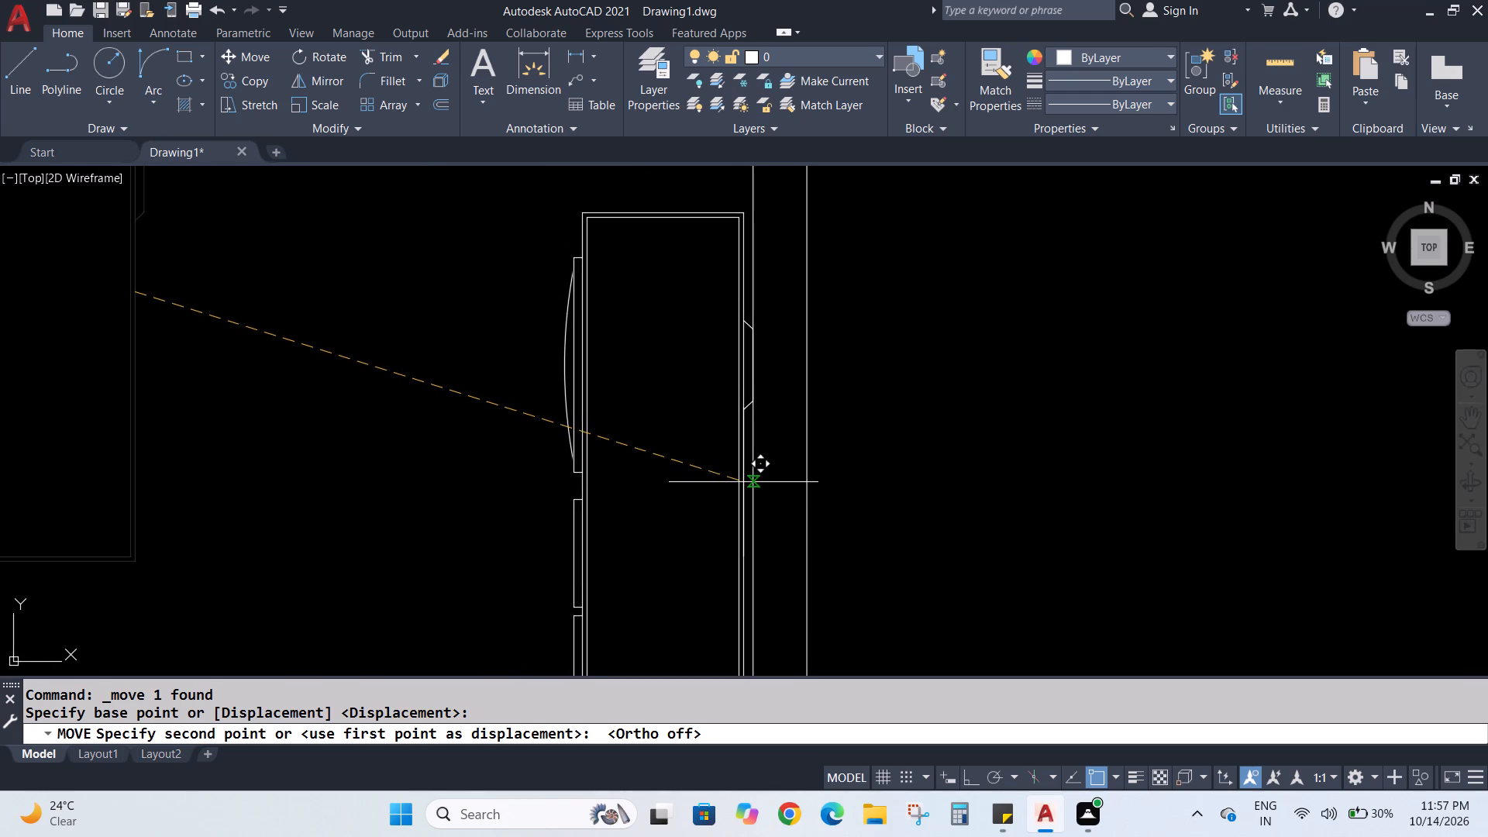
left_click(743, 482)
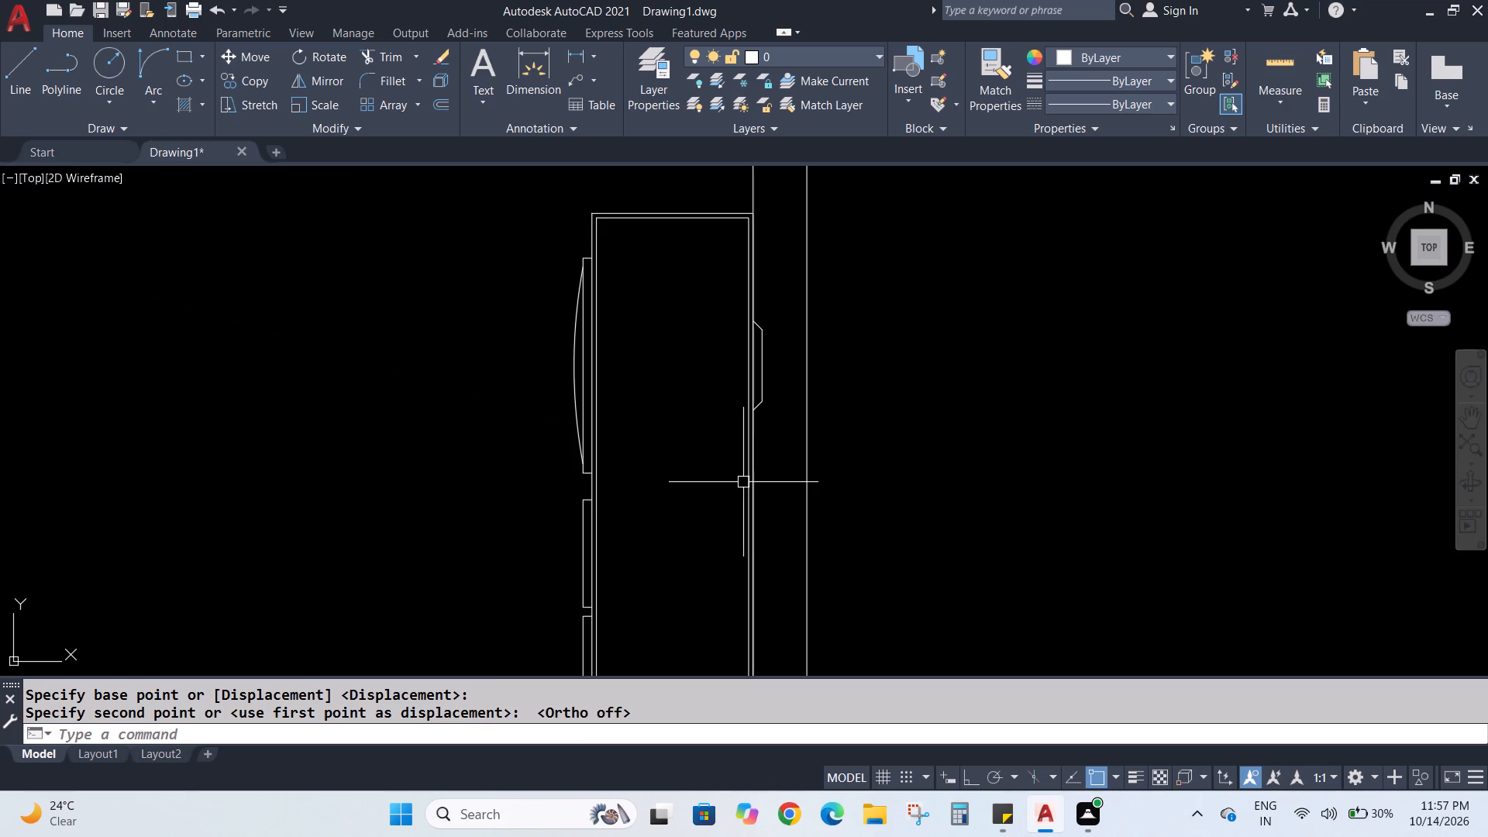
Shift the cabinet slightly away from the right exterior wall so its small rear projection sits flush with the inner wall face.
scroll(730, 440, "down", 3)
scroll(716, 520, "up", 2)
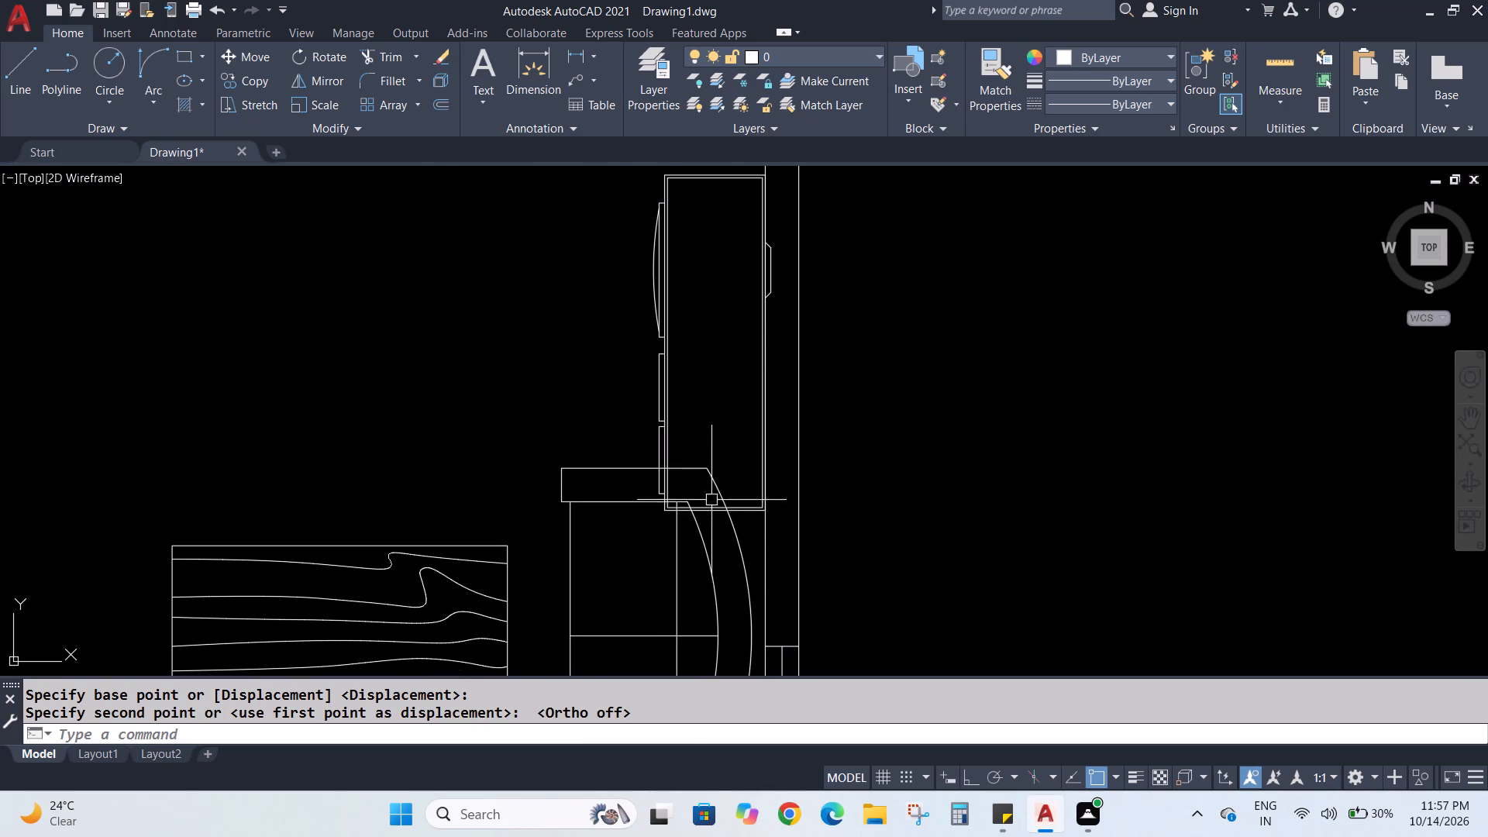
left_click(664, 357)
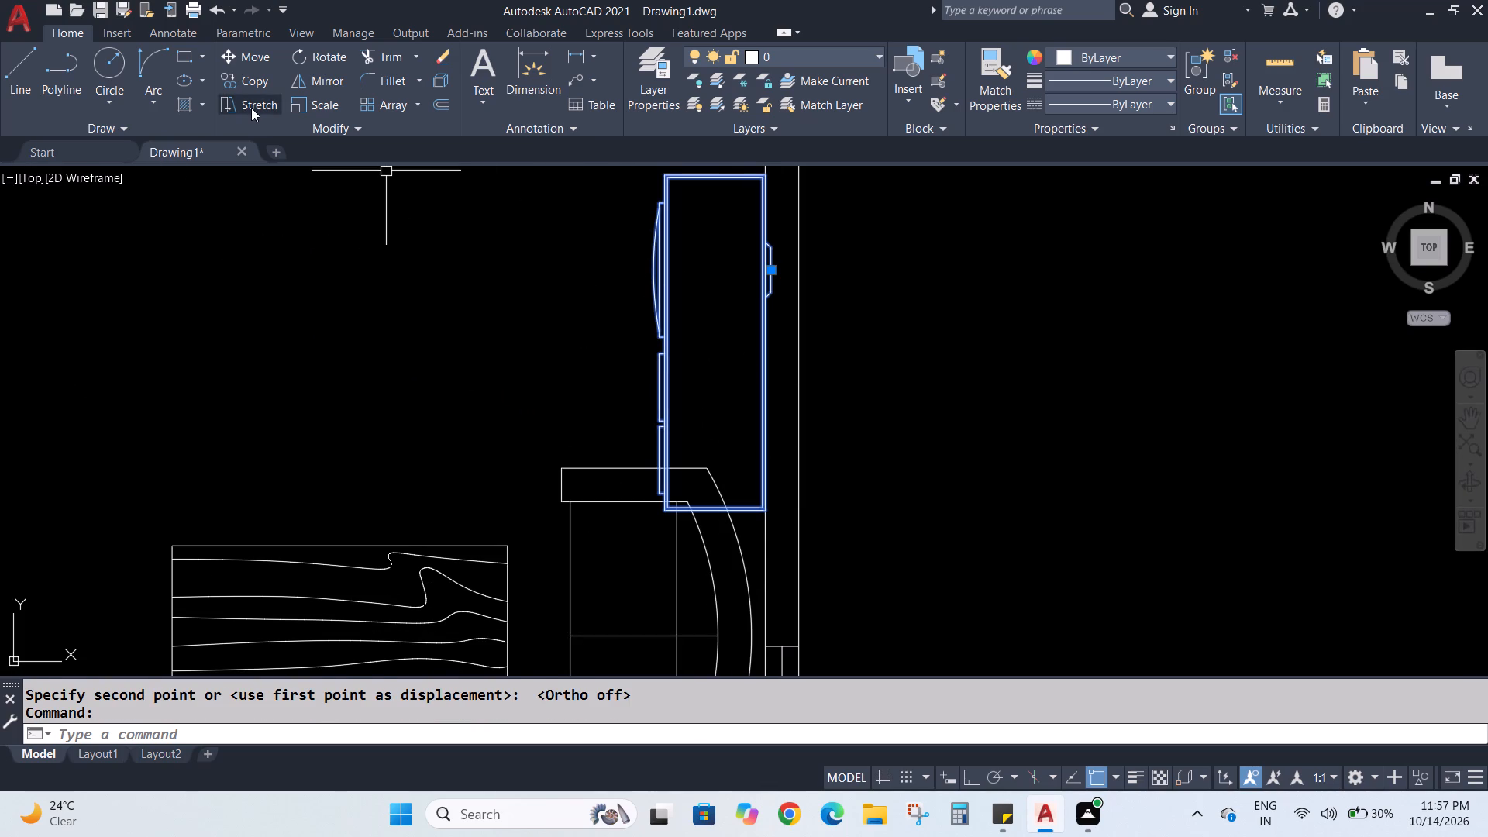
left_click(262, 55)
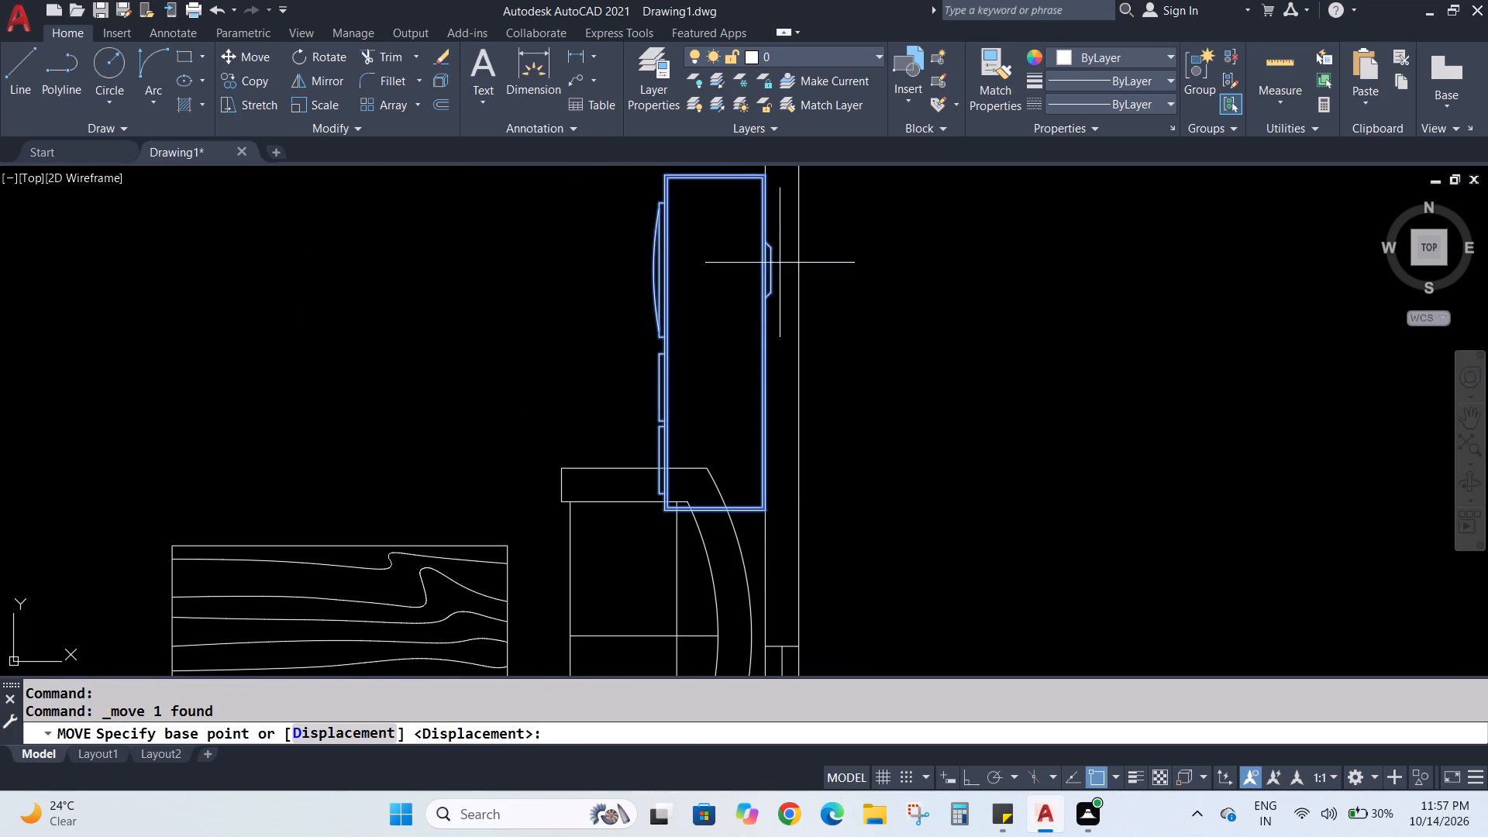
left_click(770, 270)
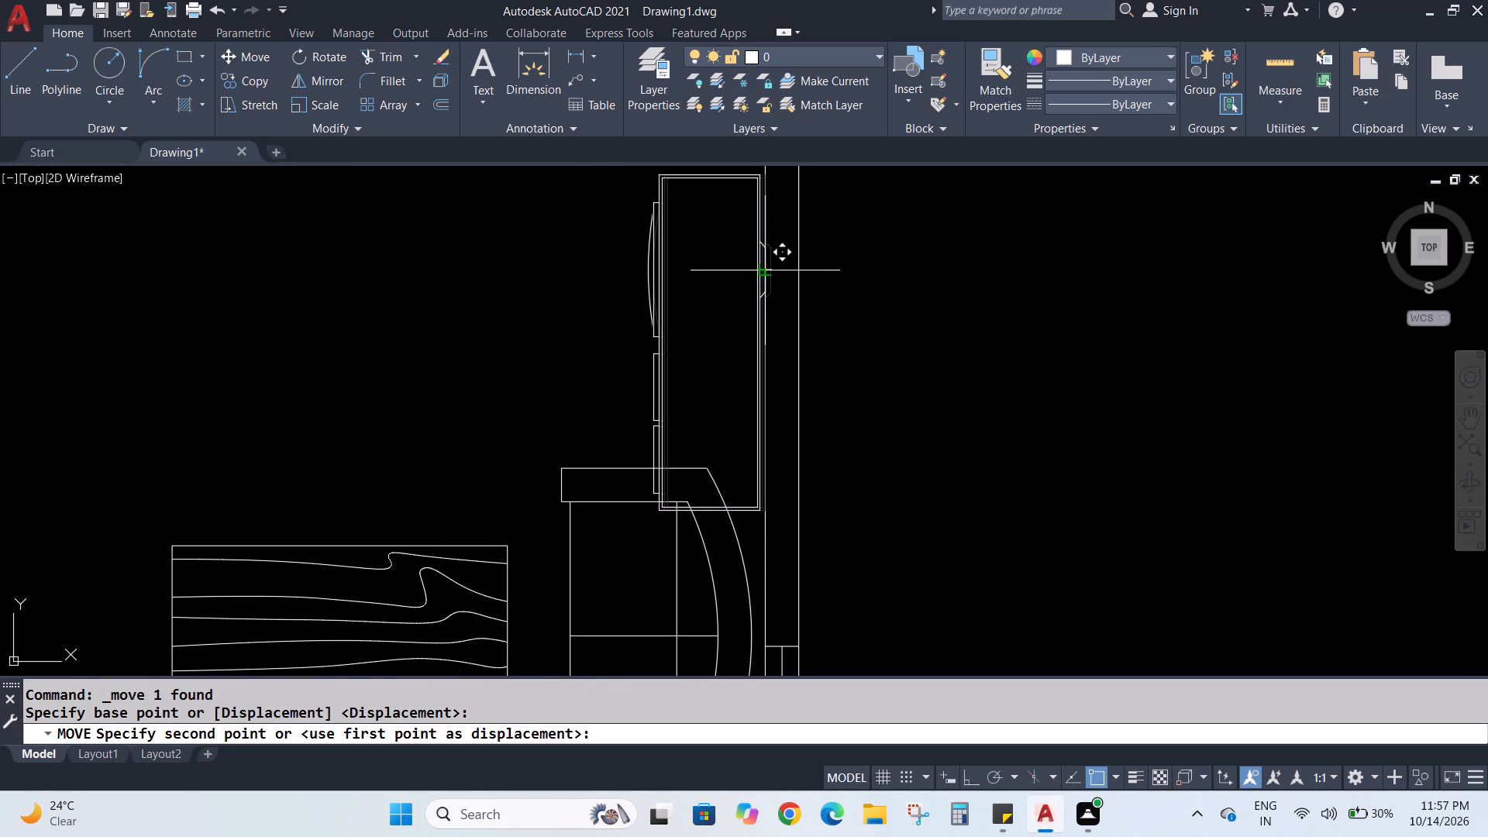
left_click(766, 270)
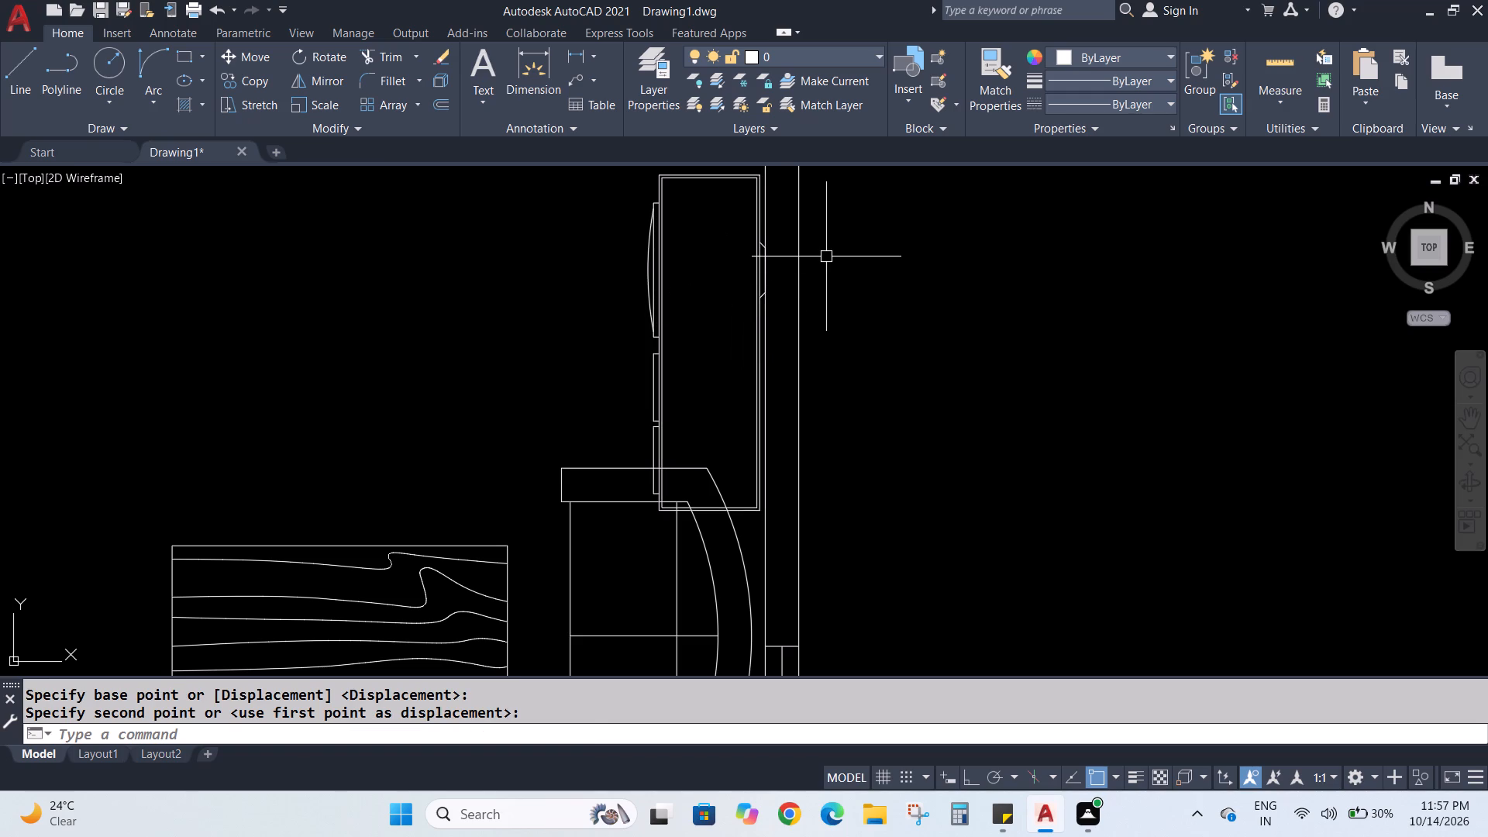
Scale down the two-seat sofa by the right wall about the middle of its curved back so it clears the cabinet.
scroll(735, 322, "down", 3)
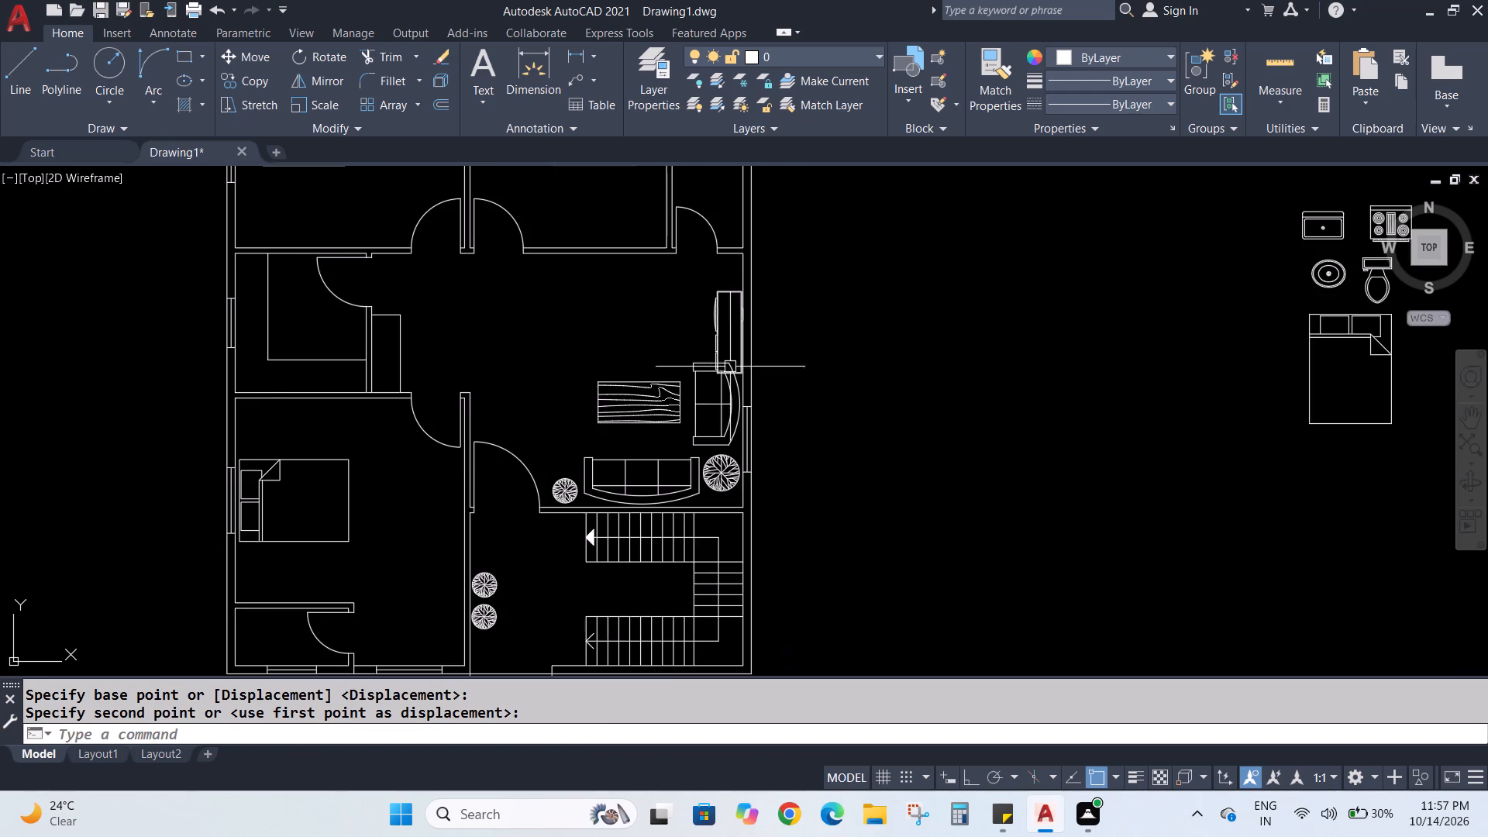
scroll(735, 501, "up", 1)
left_click(729, 363)
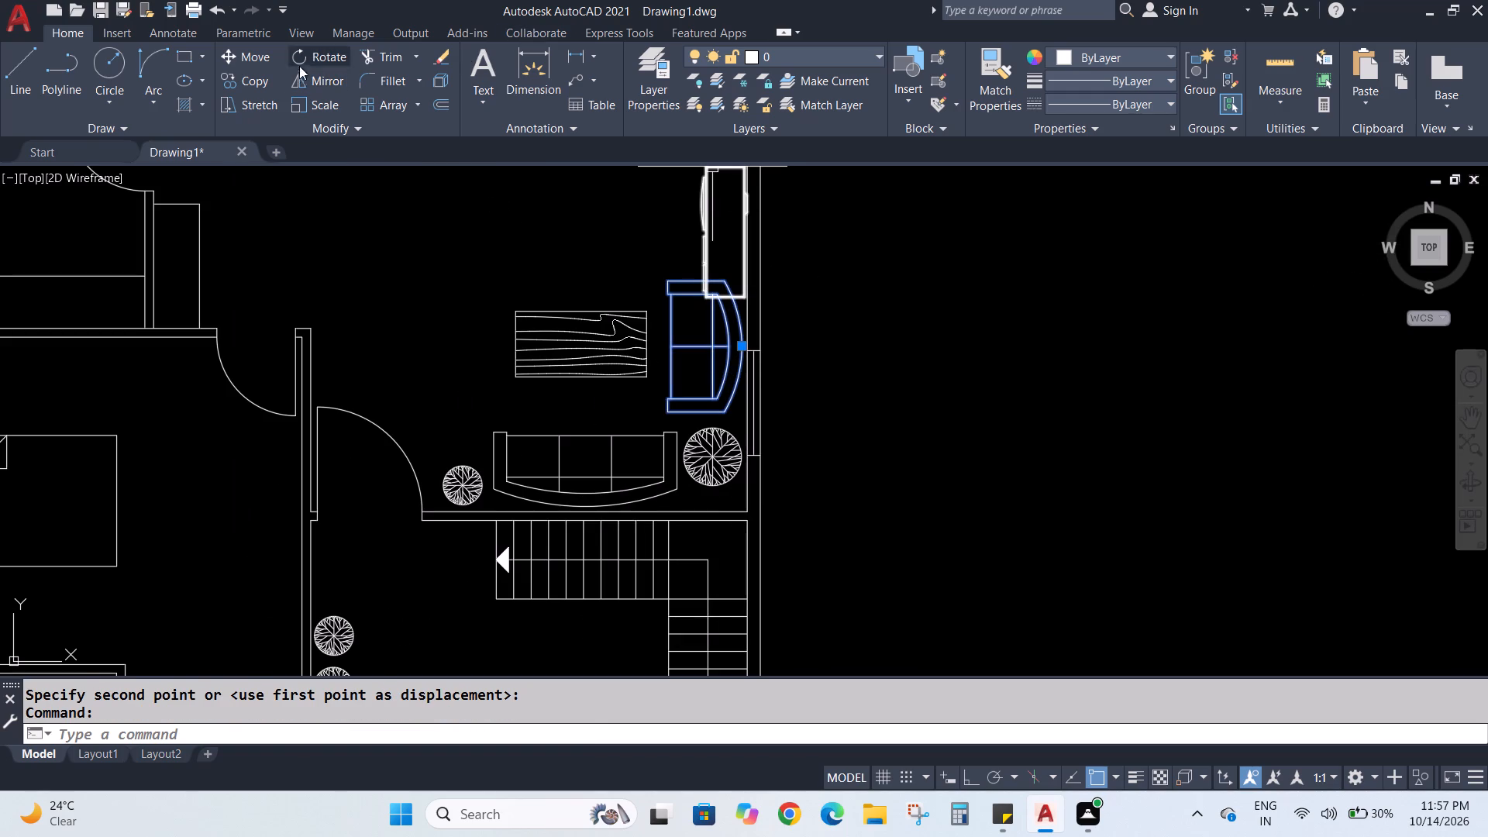
left_click(328, 104)
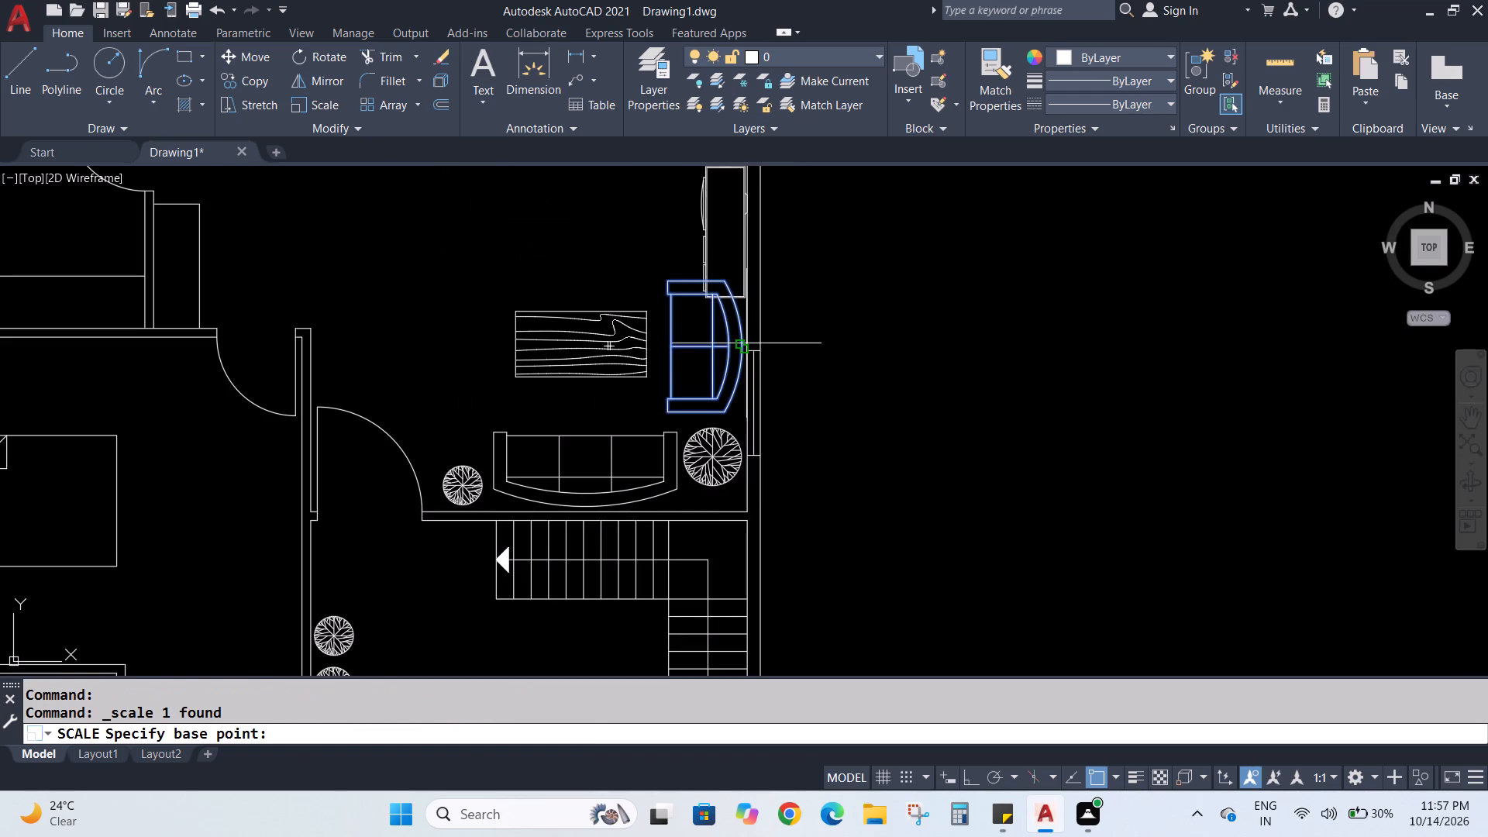
left_click(746, 343)
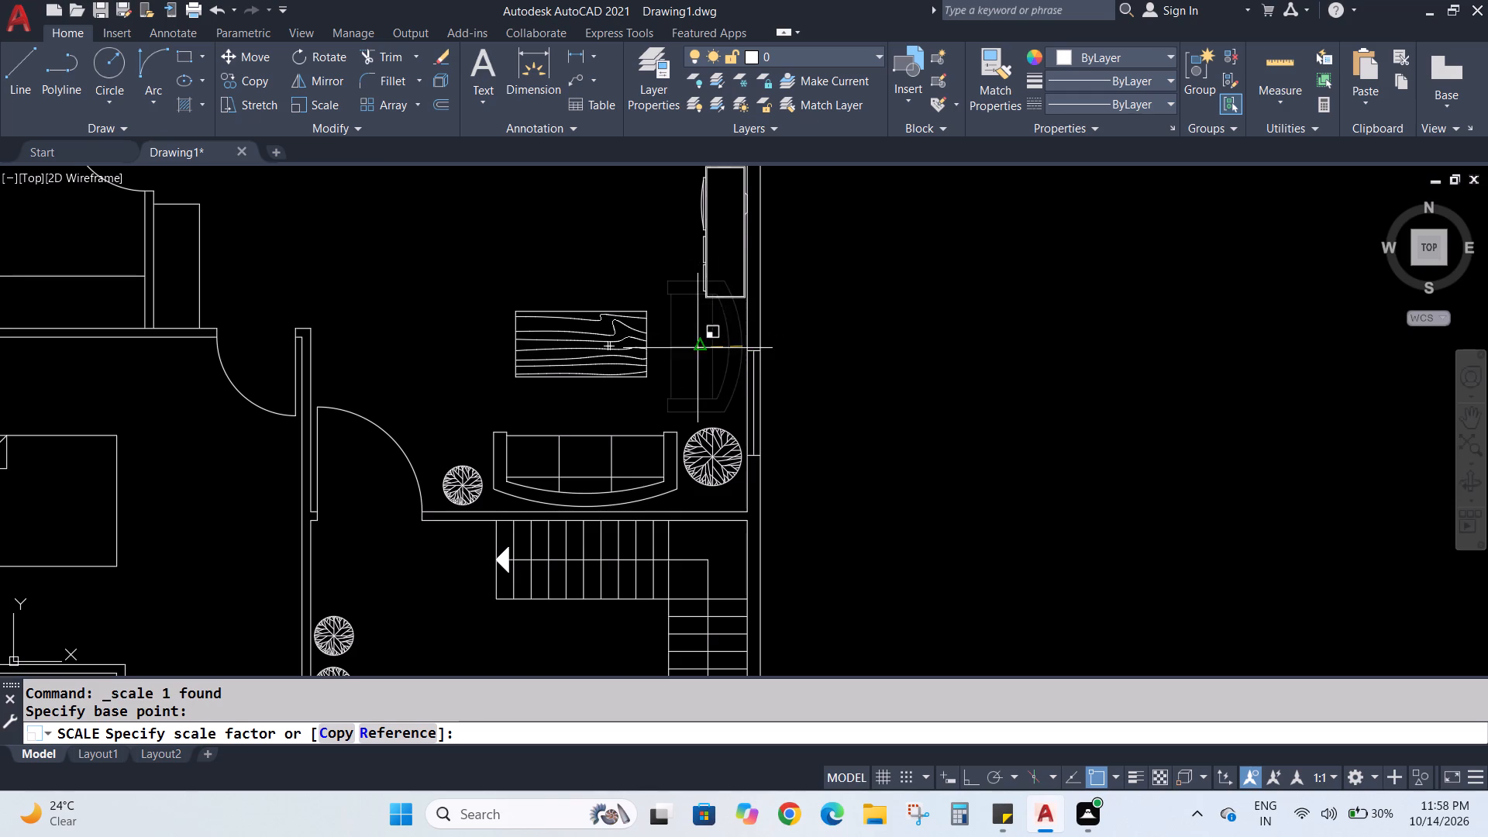
left_click(701, 350)
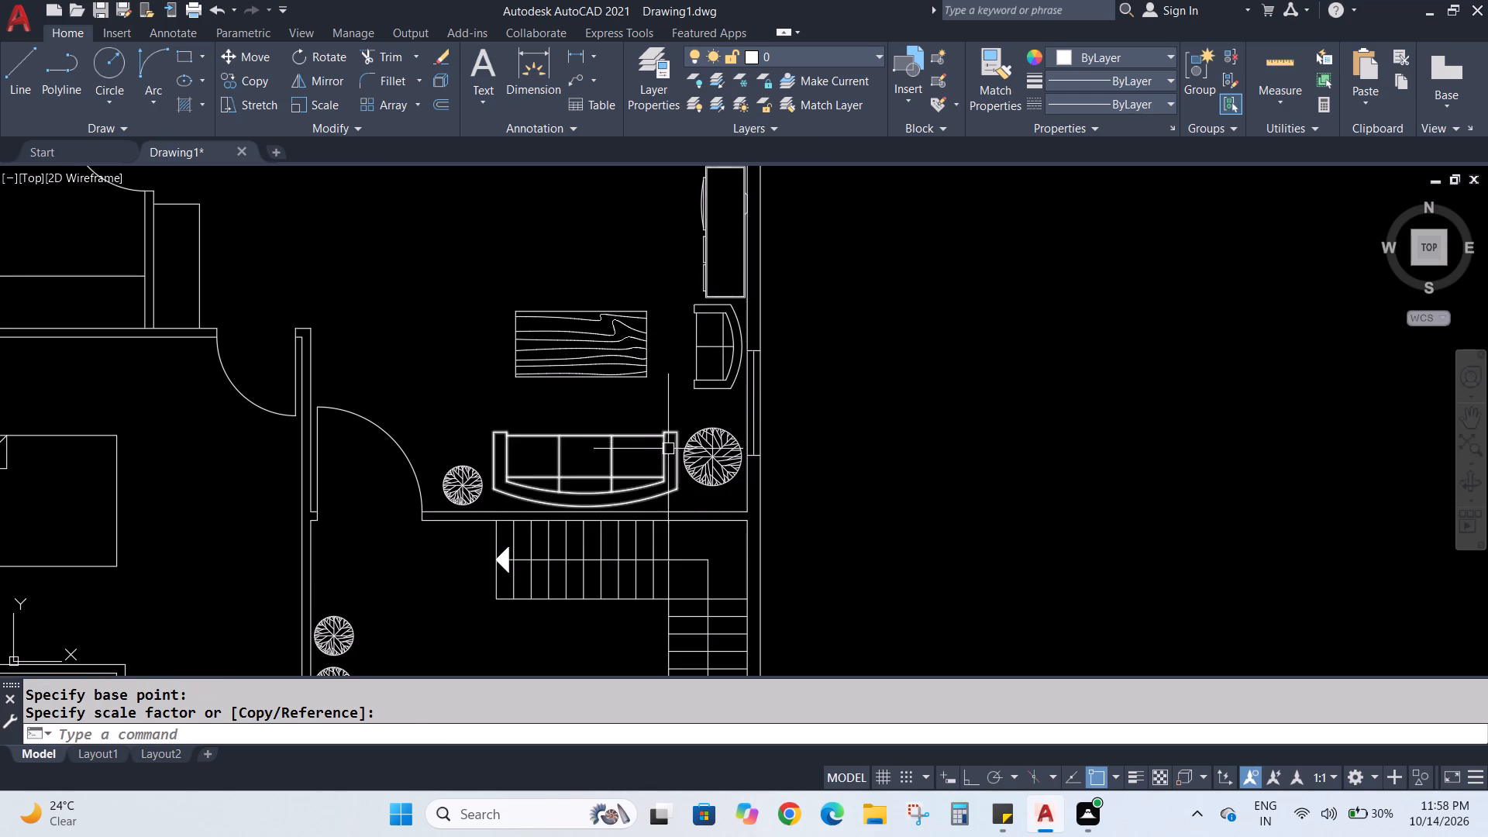
Move the two-seat sofa down until its lower armrest meets the top of the large round plant.
left_click(715, 387)
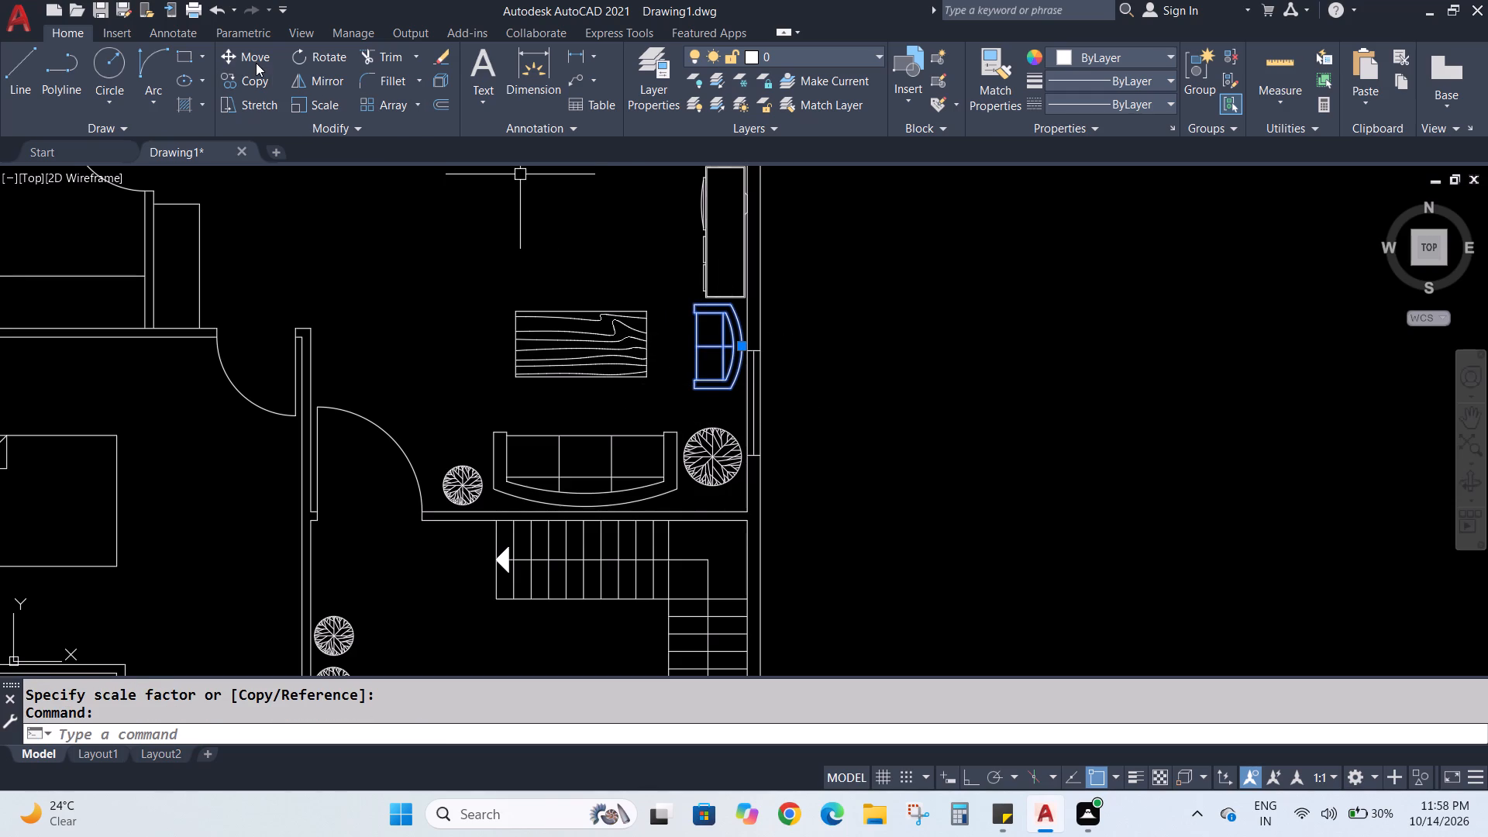
left_click(256, 63)
left_click(720, 389)
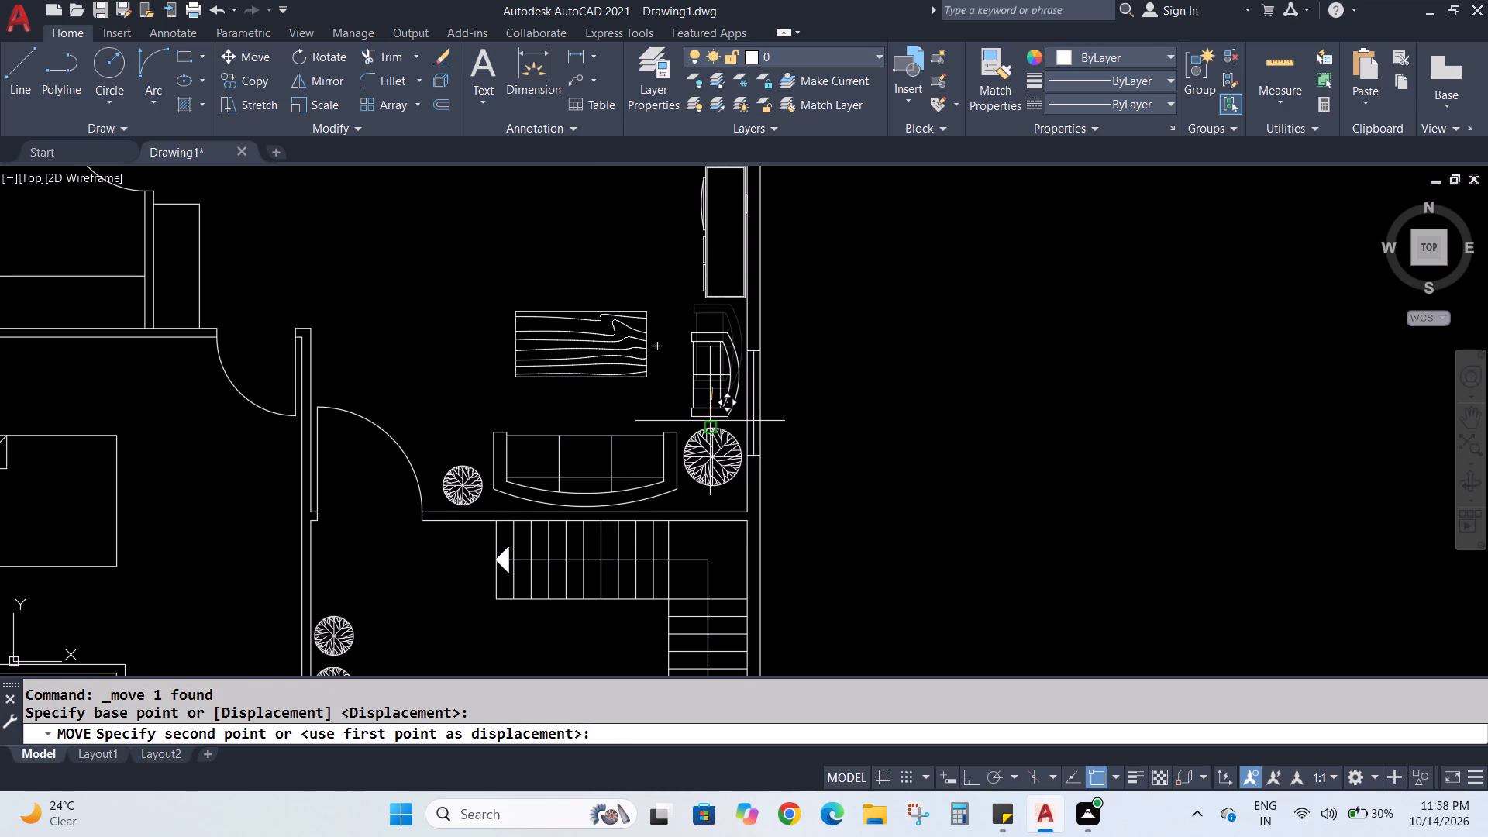
left_click(710, 421)
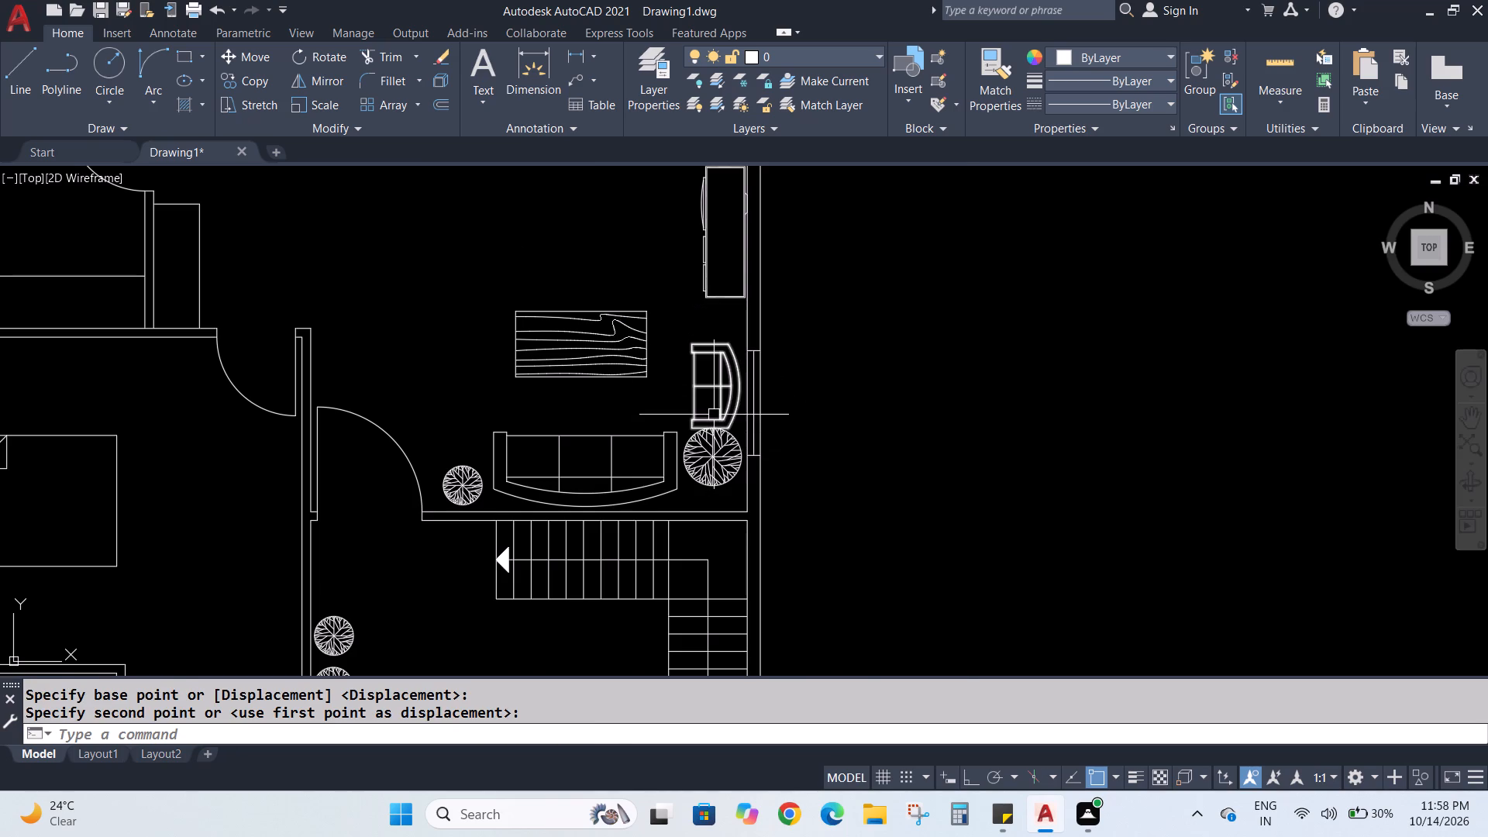
Move the two-seat sofa up slightly to leave a small gap between its lower armrest and the large round plant.
scroll(714, 415, "up", 4)
left_click(707, 444)
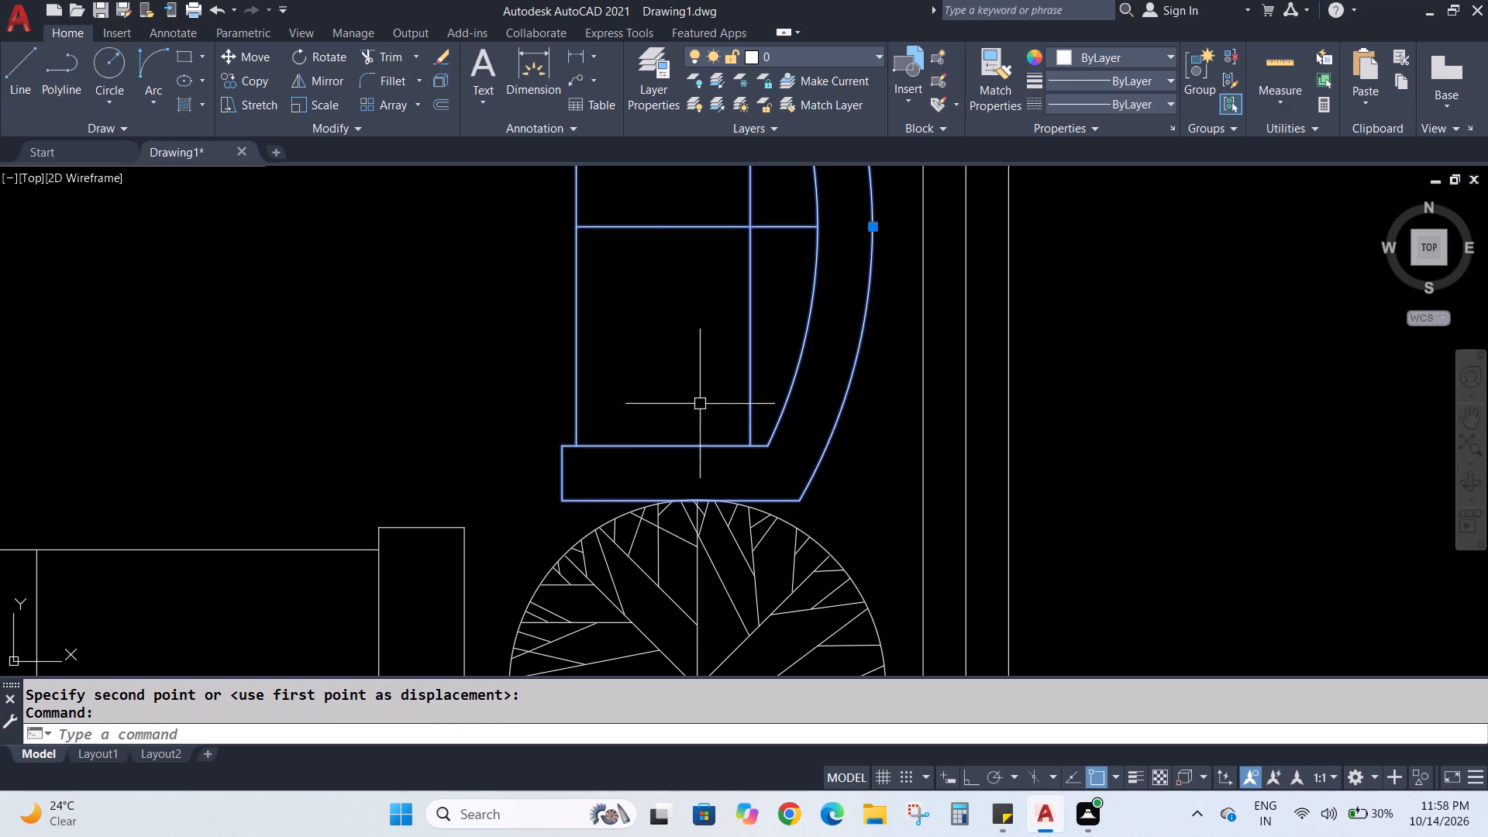
left_click(261, 56)
left_click(701, 442)
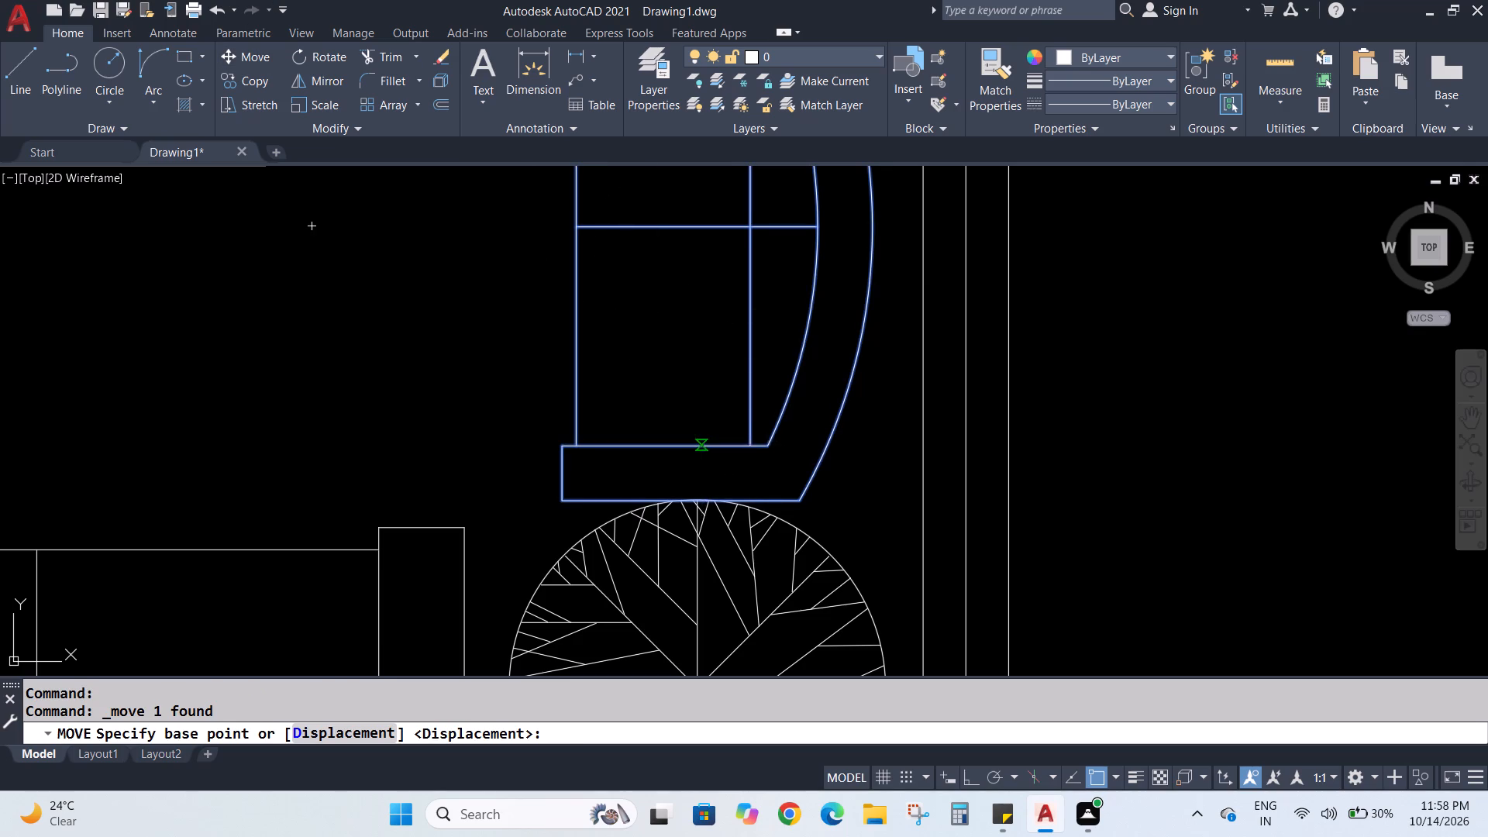
left_click(700, 397)
scroll(702, 394, "down", 4)
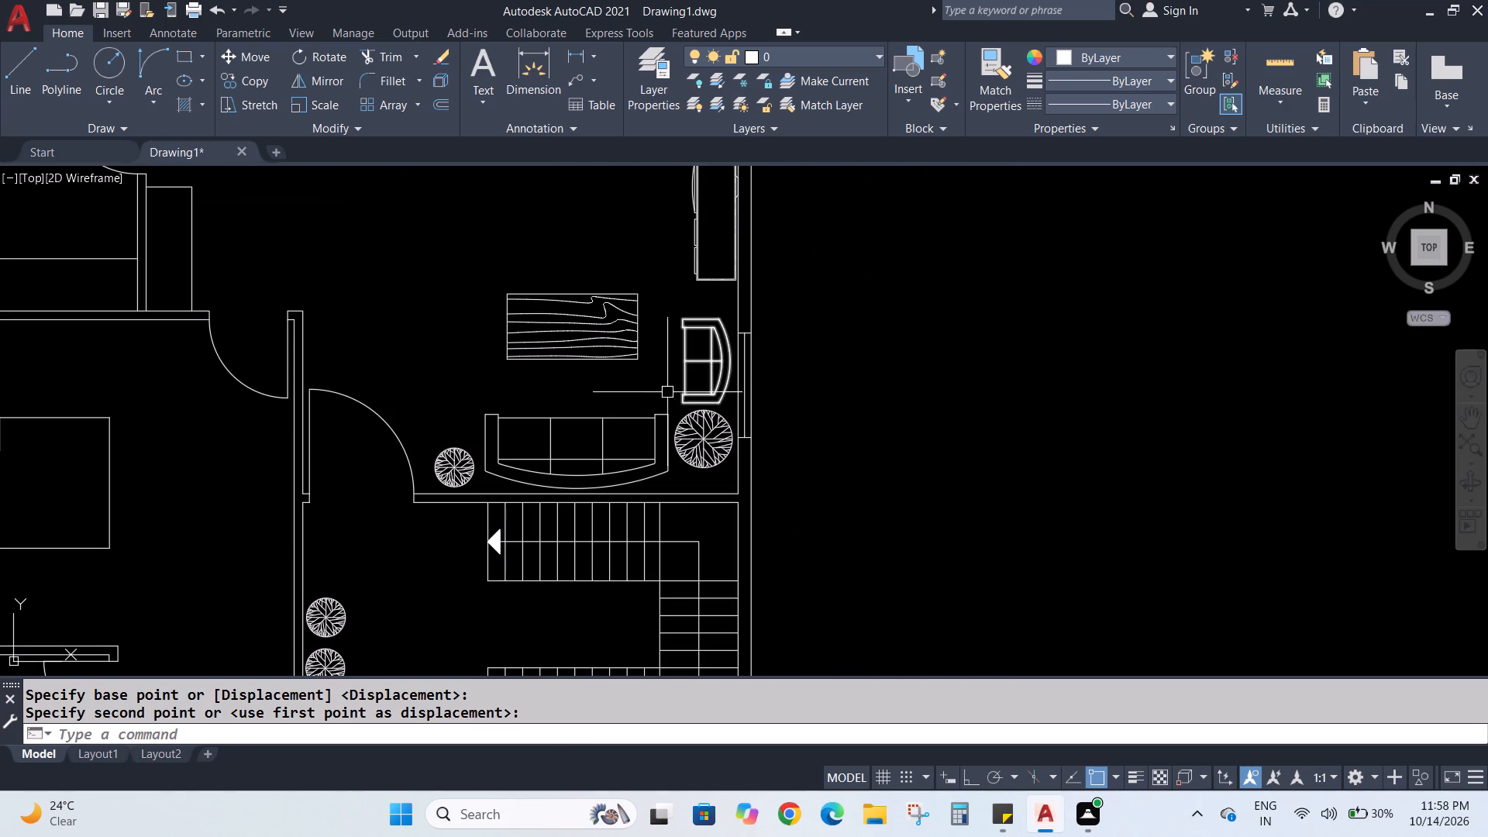
Scale down the three-seat sofa about the middle of its curved back, leaving wide gaps to the round plants on both sides.
left_click(553, 432)
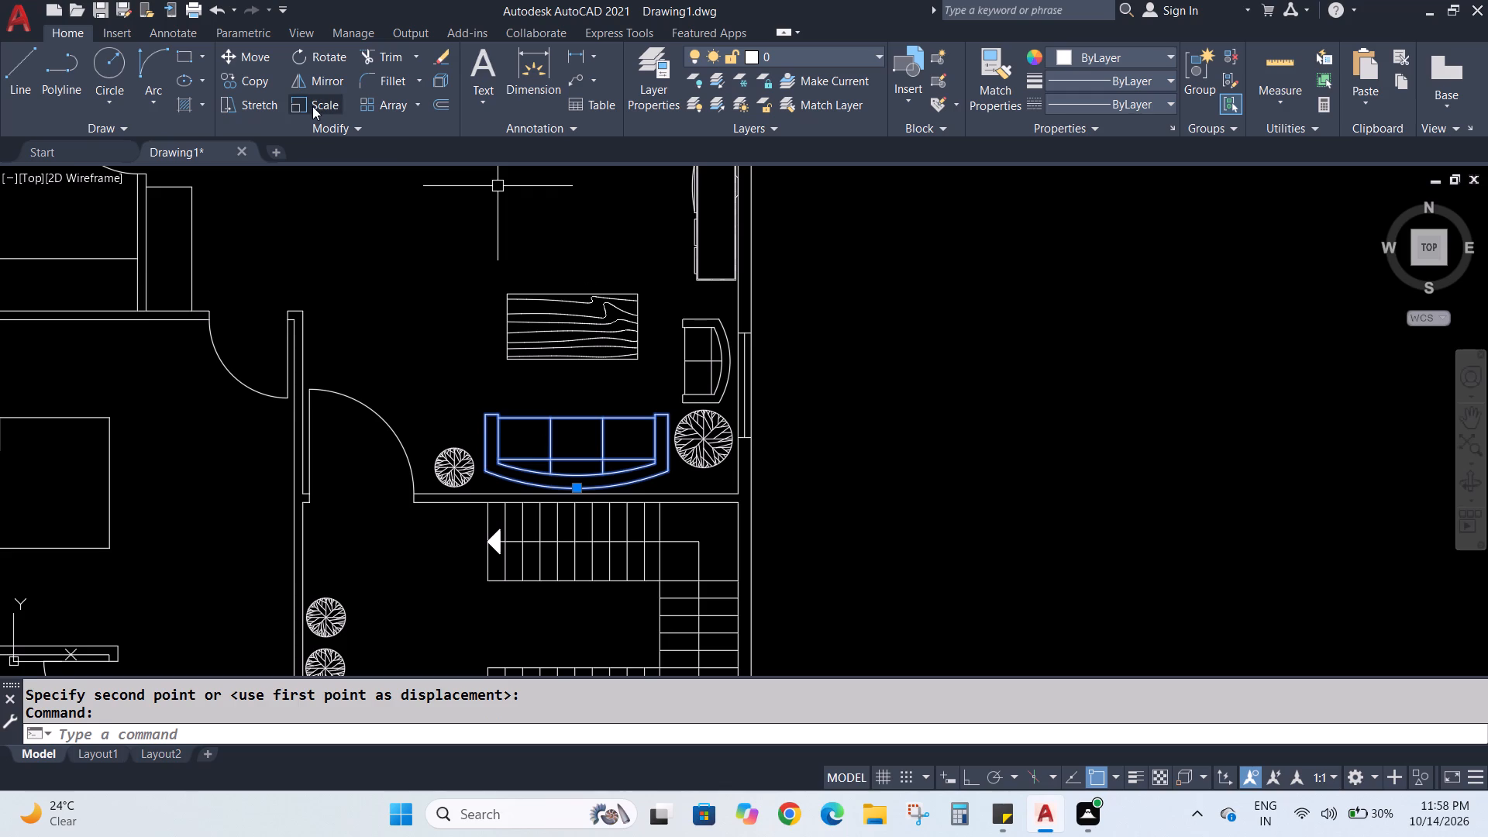
left_click(312, 106)
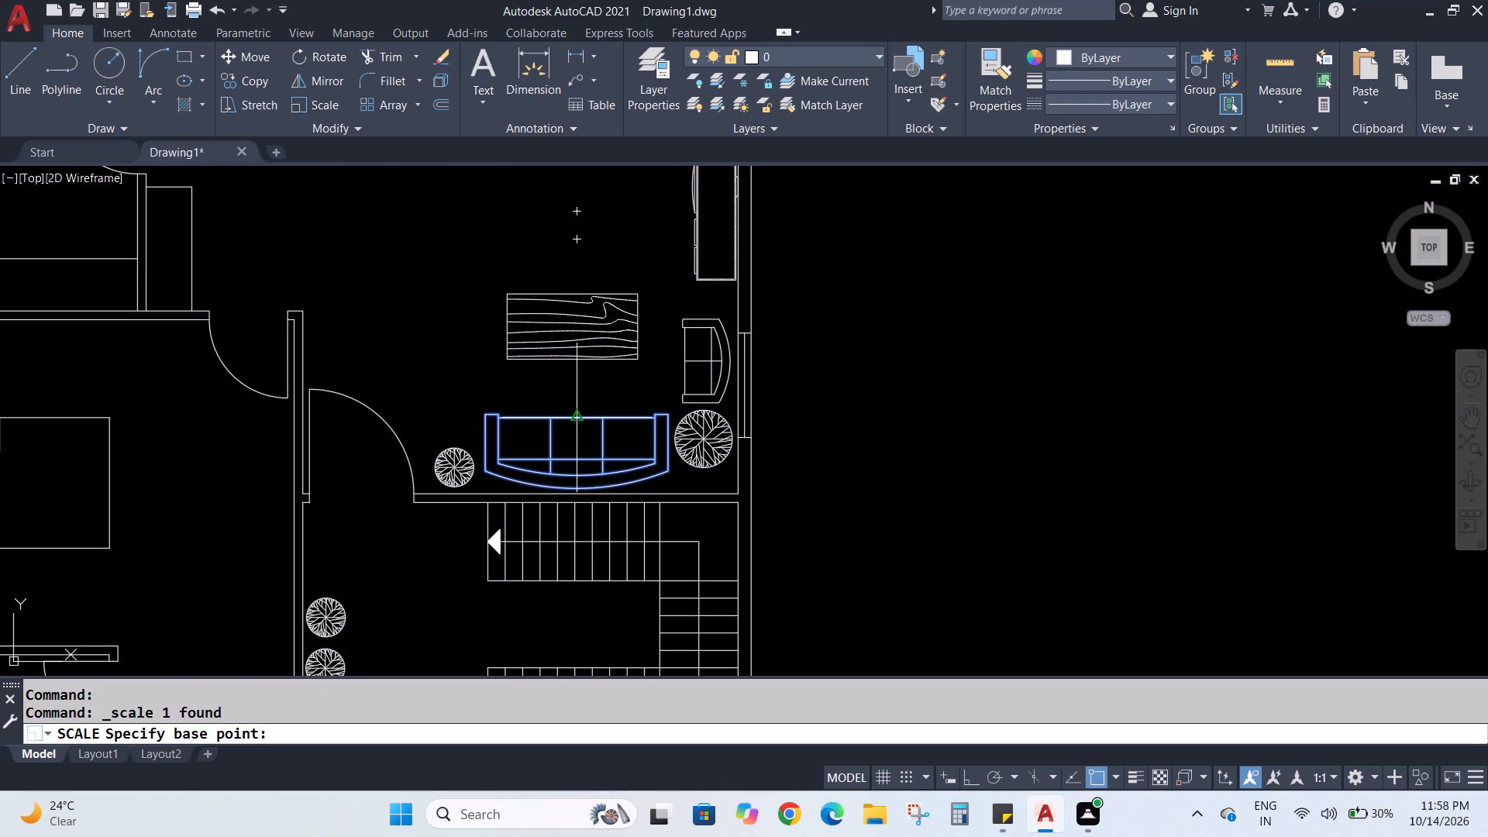
scroll(577, 482, "up", 4)
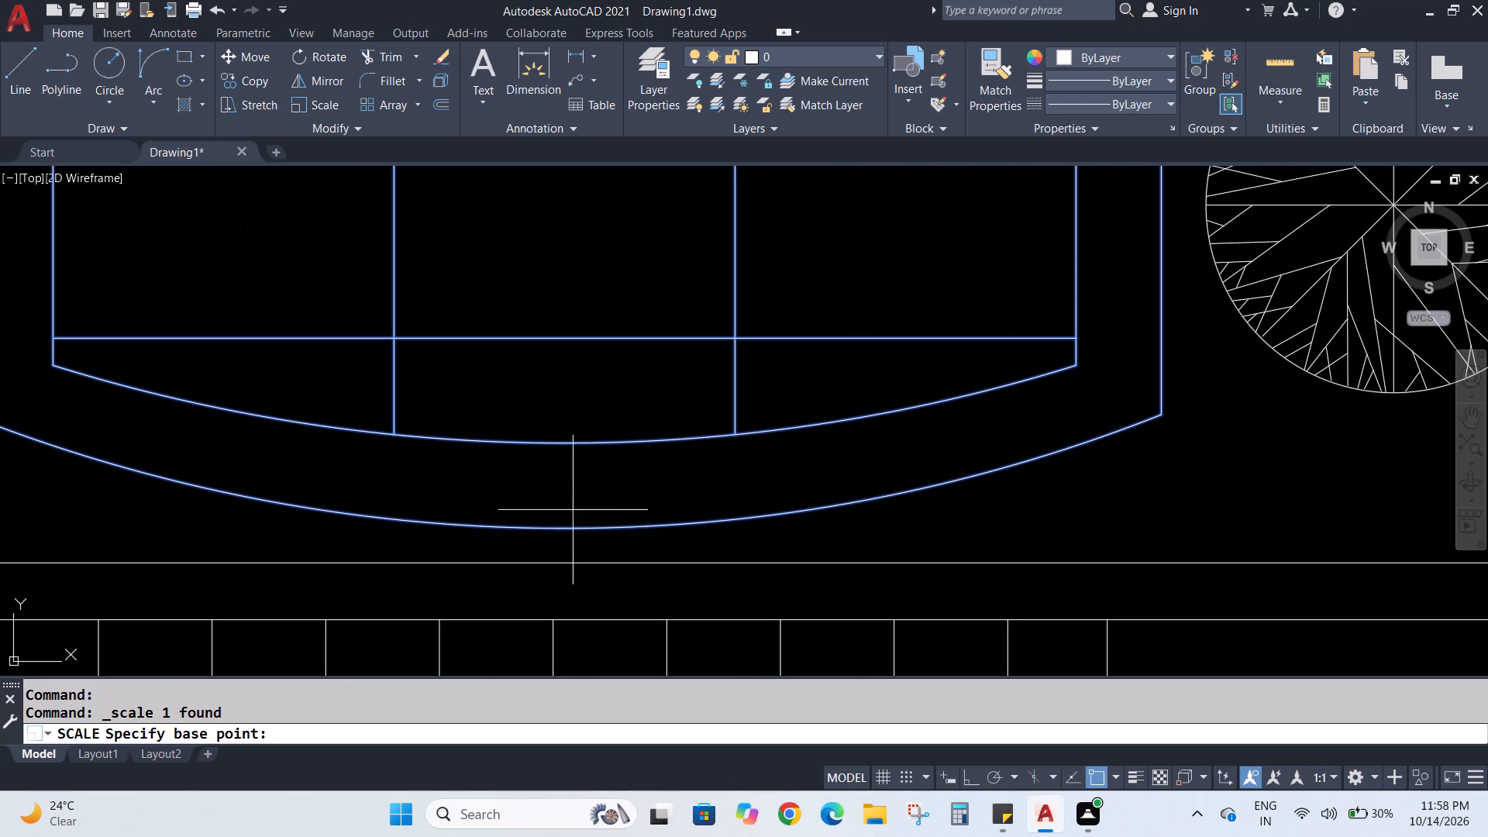
left_click(565, 529)
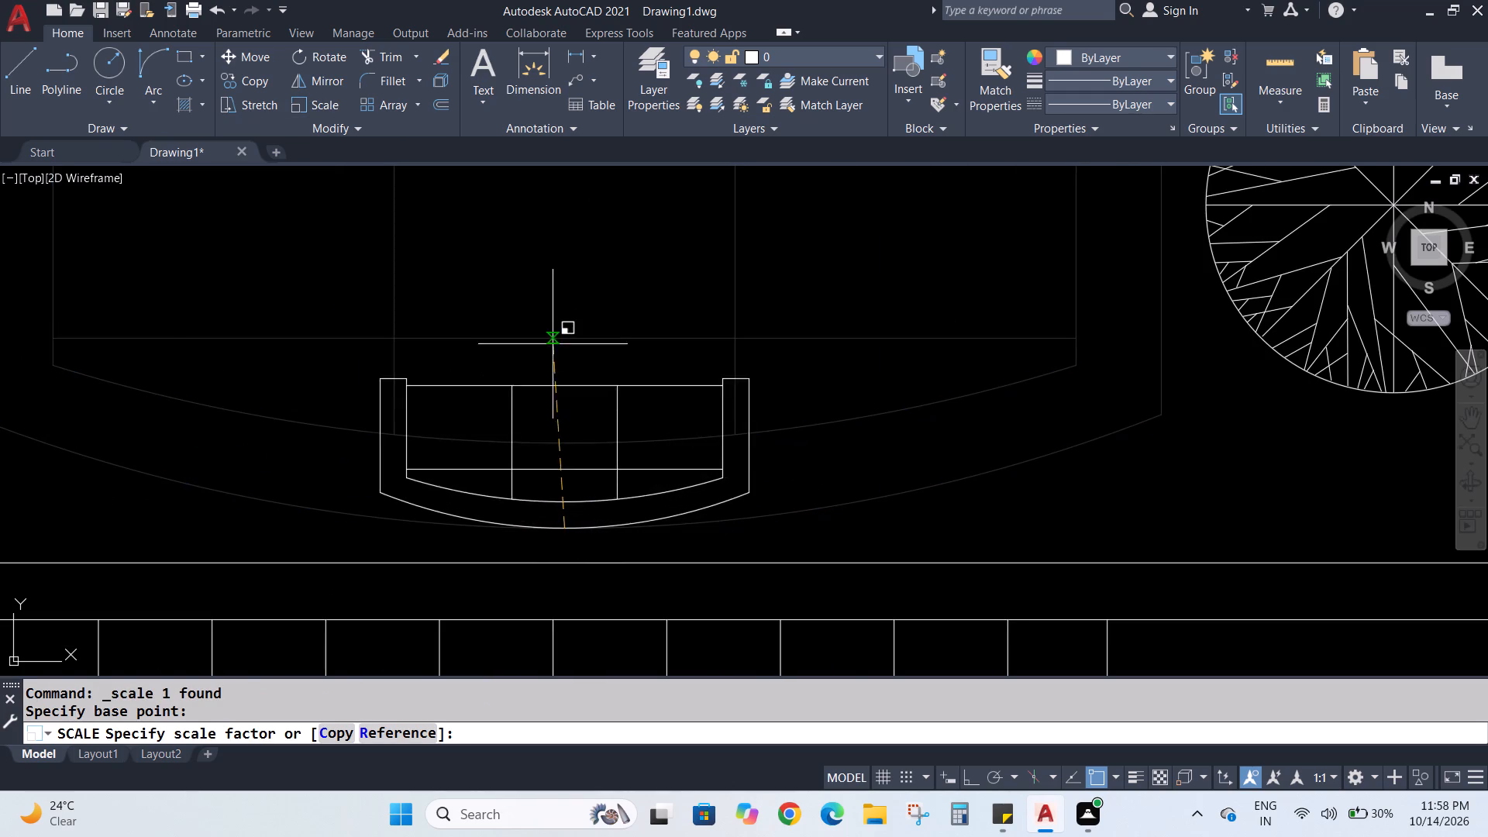
scroll(553, 331, "down", 3)
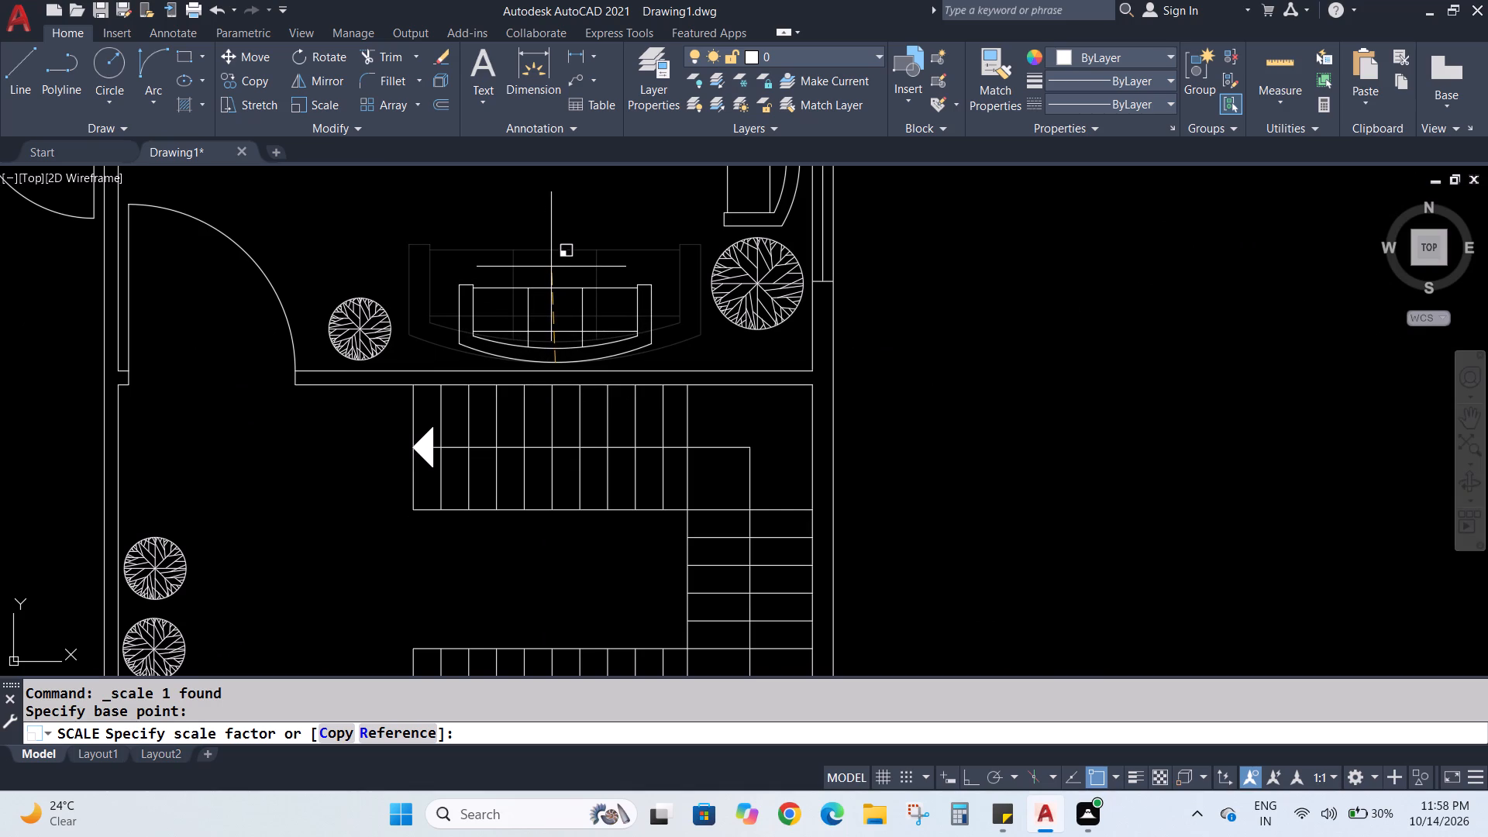
scroll(551, 264, "down", 2)
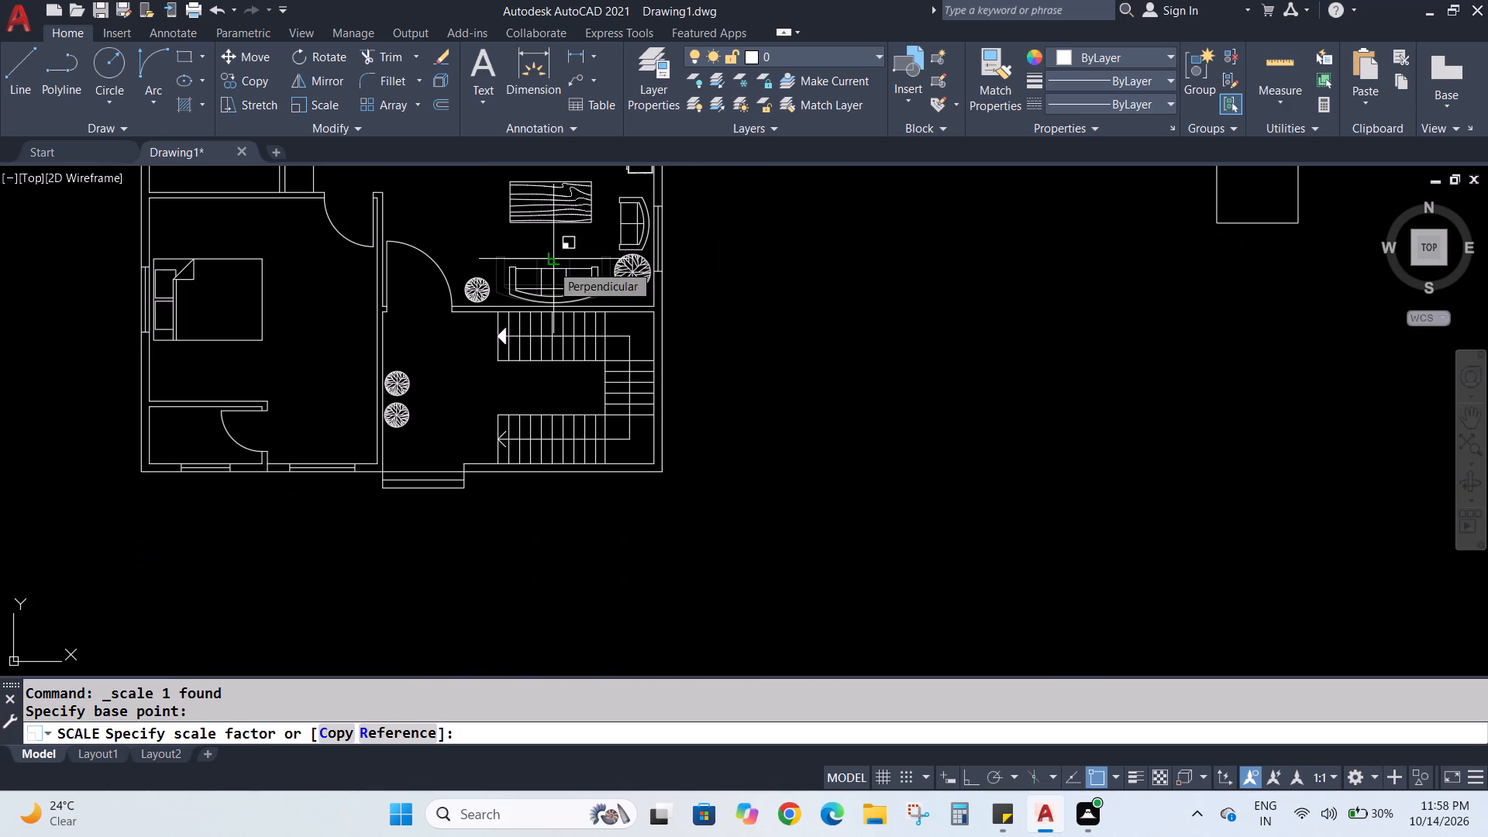
left_click(551, 271)
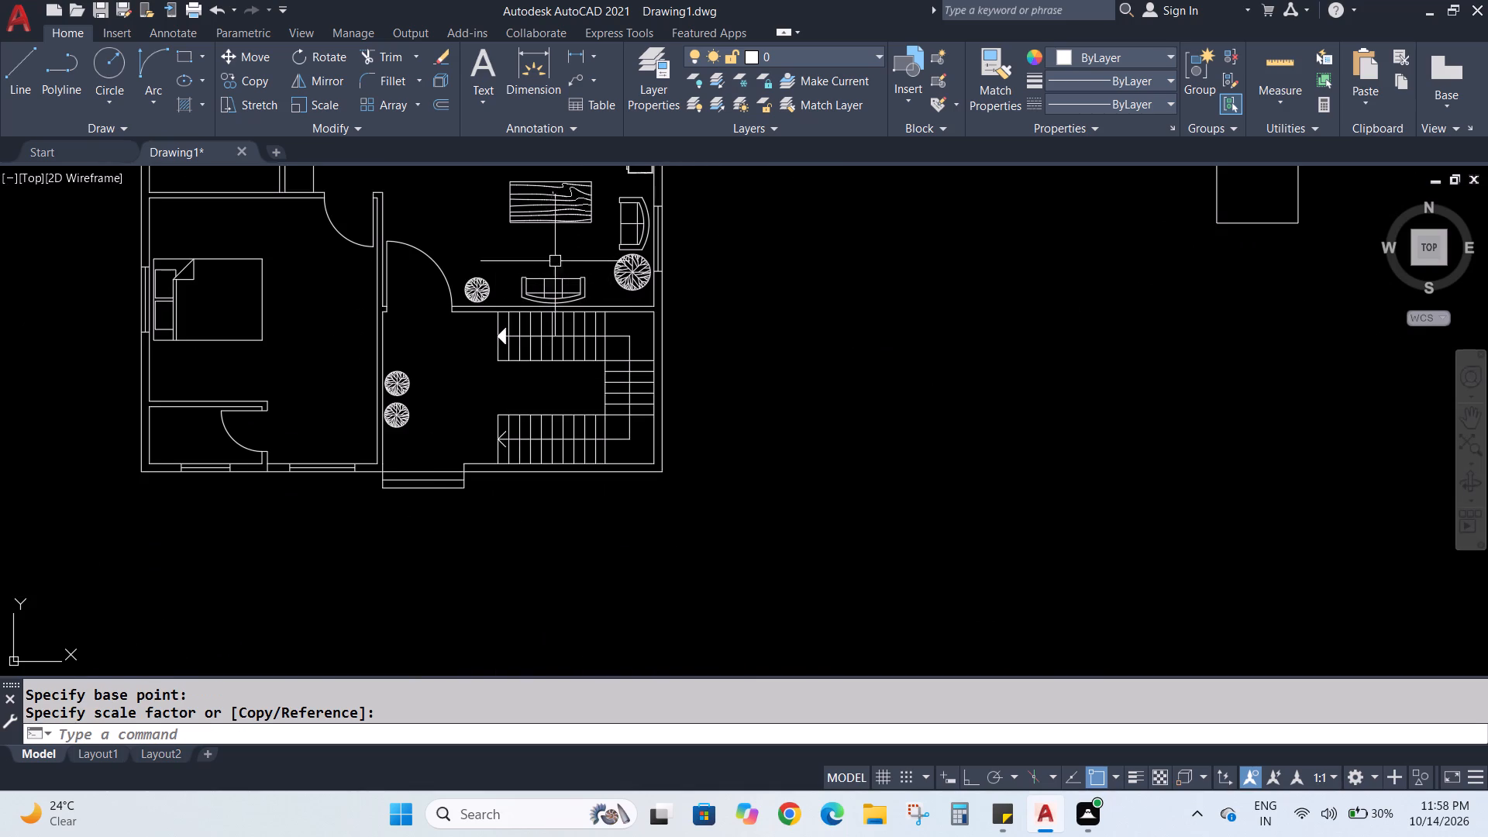
Move the wooden table down closer to the front of the three-seat sofa.
left_click(570, 215)
left_click(234, 57)
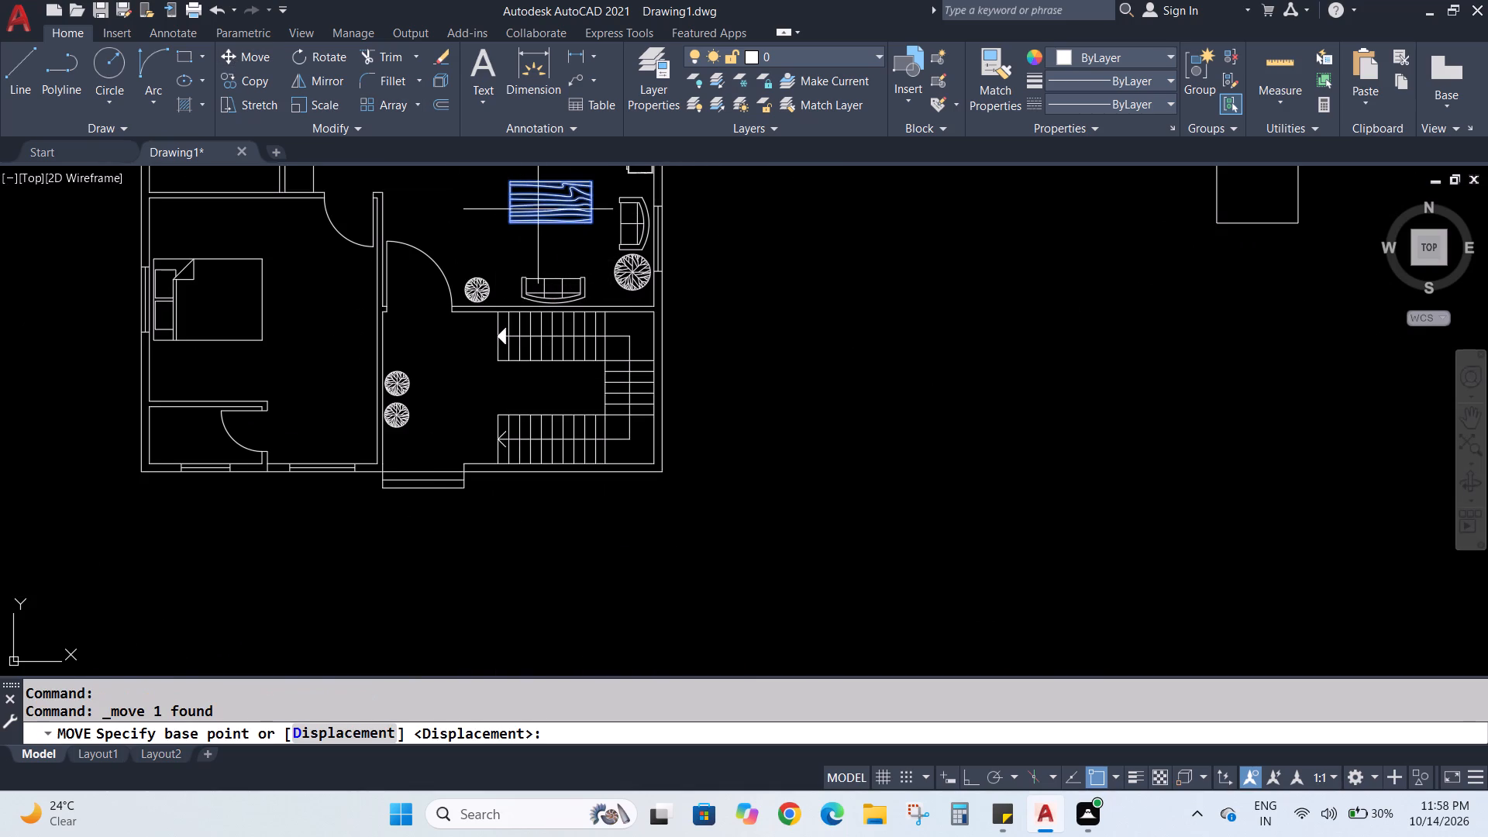
left_click(563, 215)
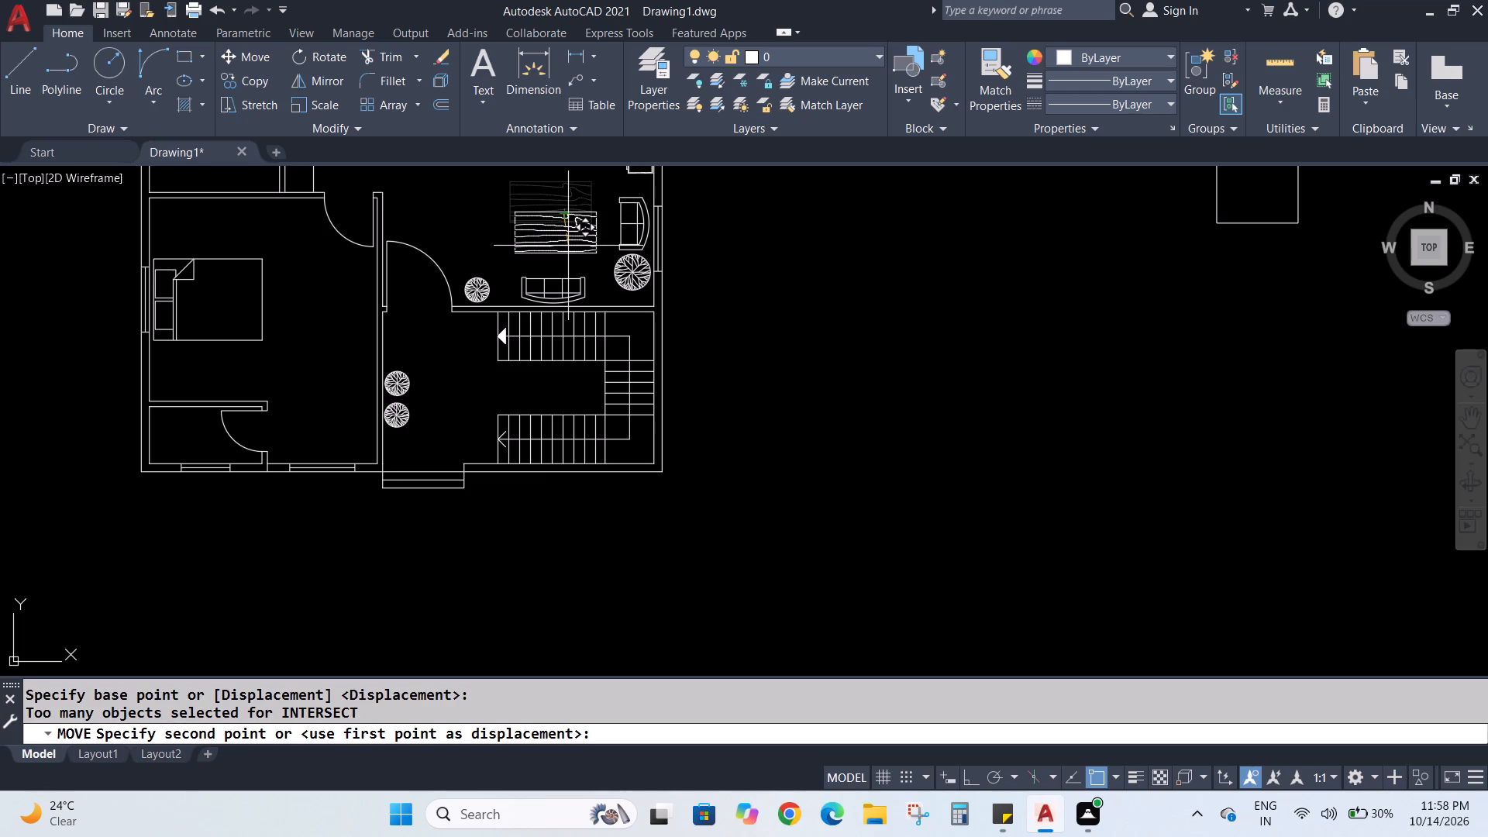
left_click(568, 246)
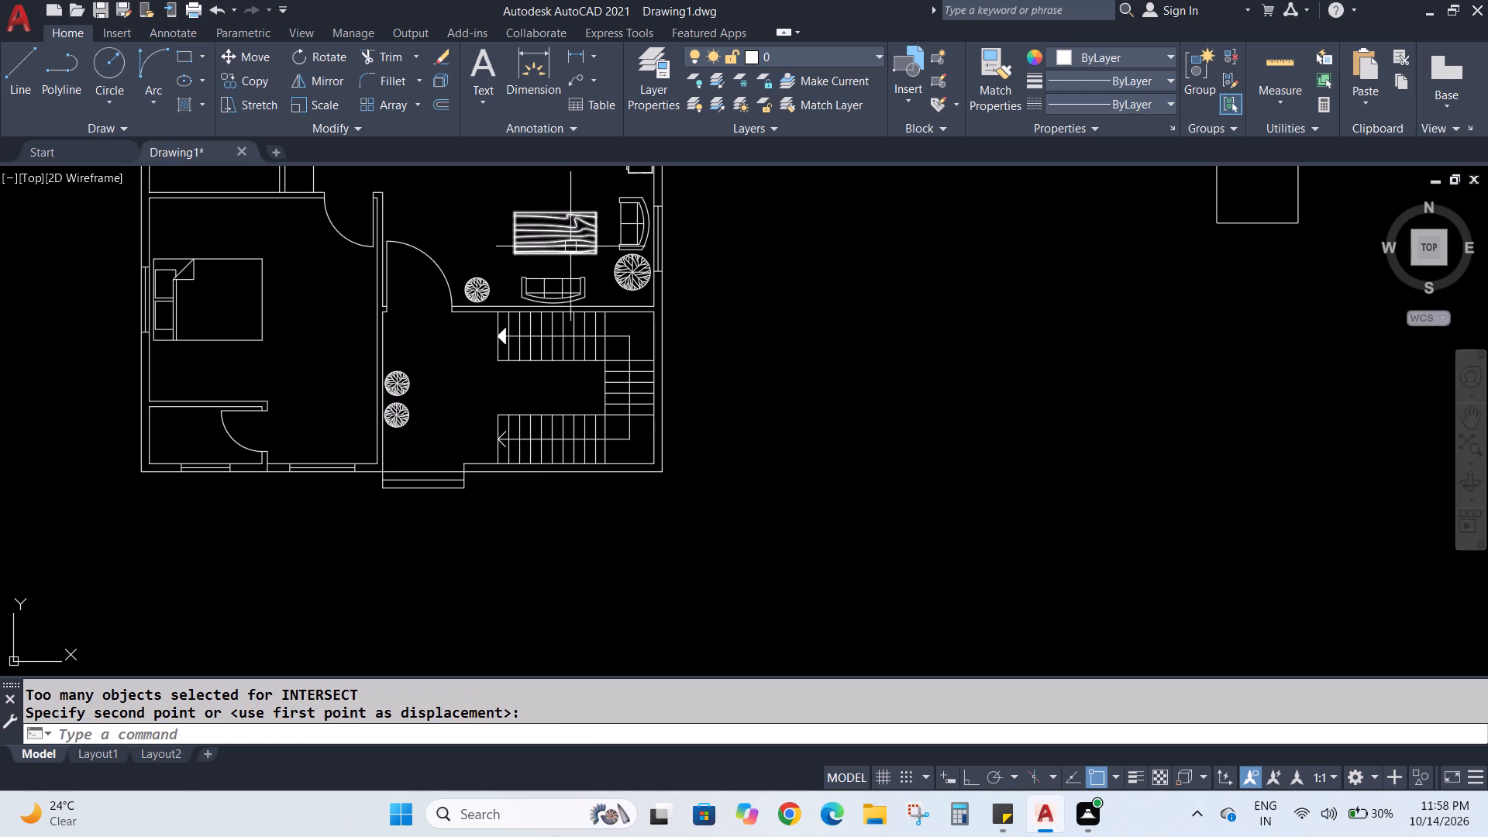
Scale down the wooden table about its lower-right corner until it is slightly narrower than the three-seat sofa.
left_click(573, 244)
left_click(325, 105)
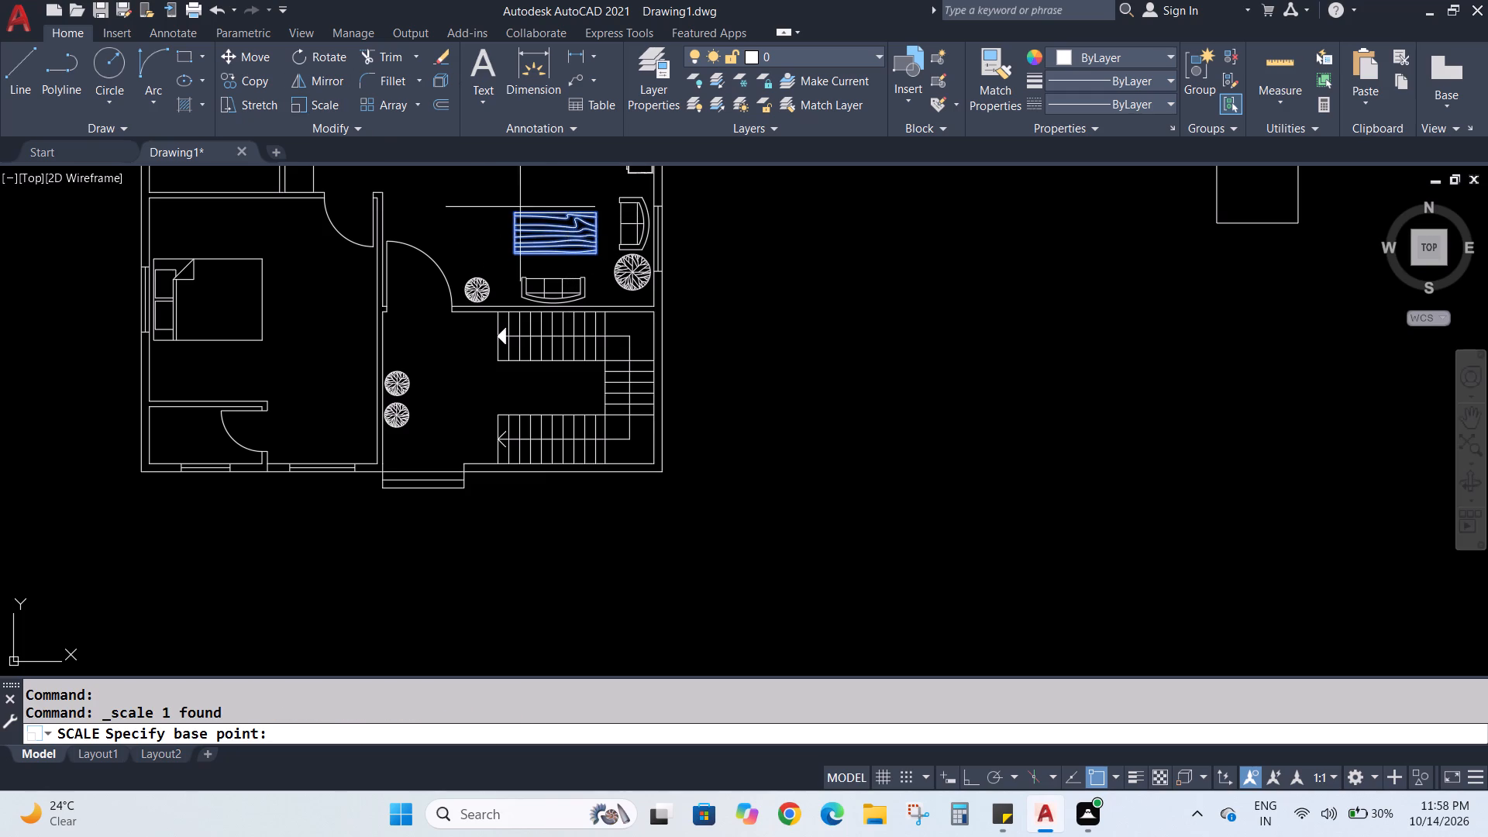
left_click(601, 253)
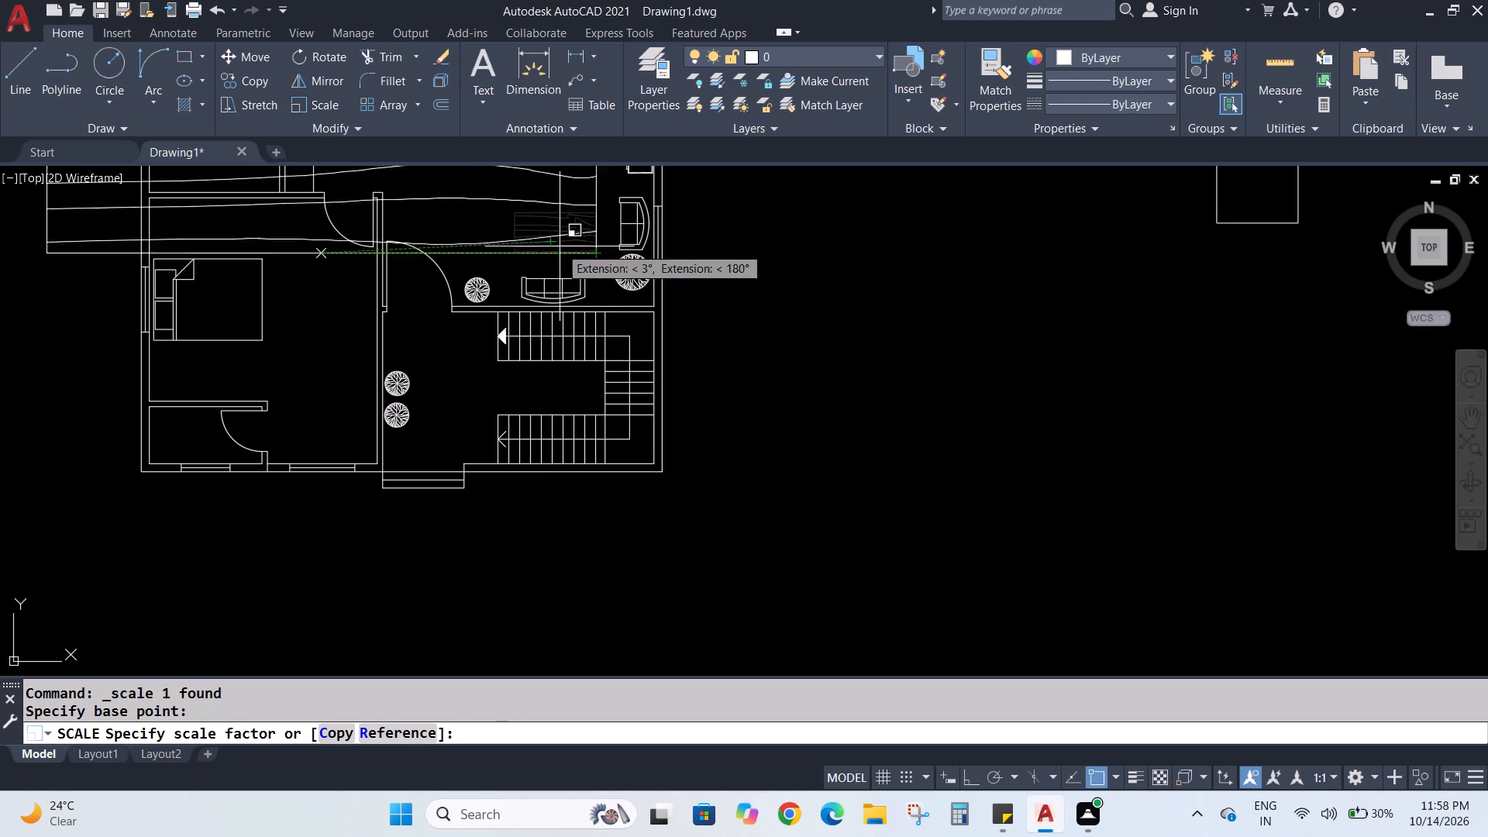
left_click(573, 249)
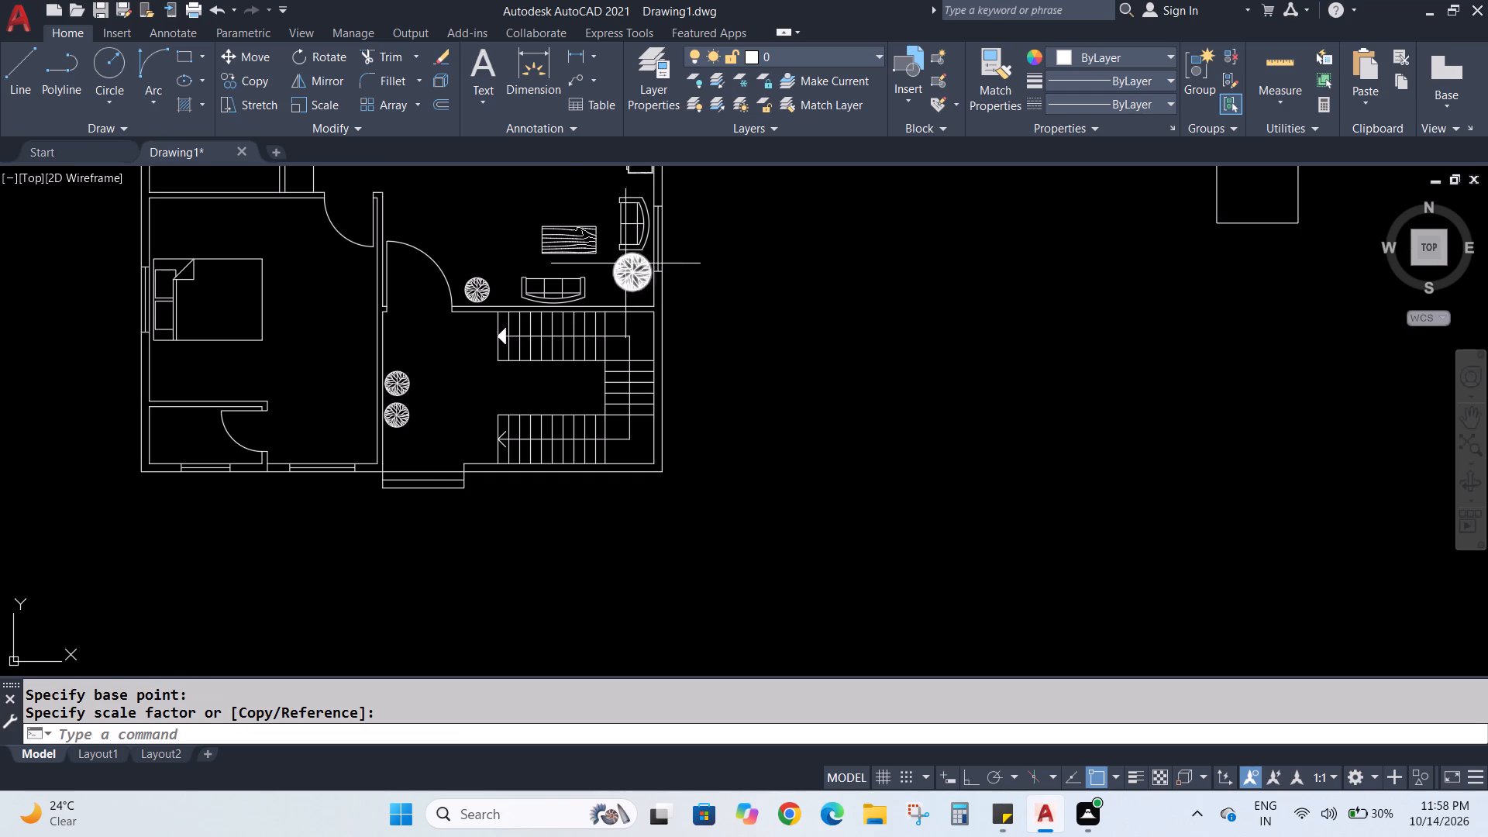
Scale down the large round plant in the room's lower-right corner about its centre to match the smaller plants.
left_click(622, 263)
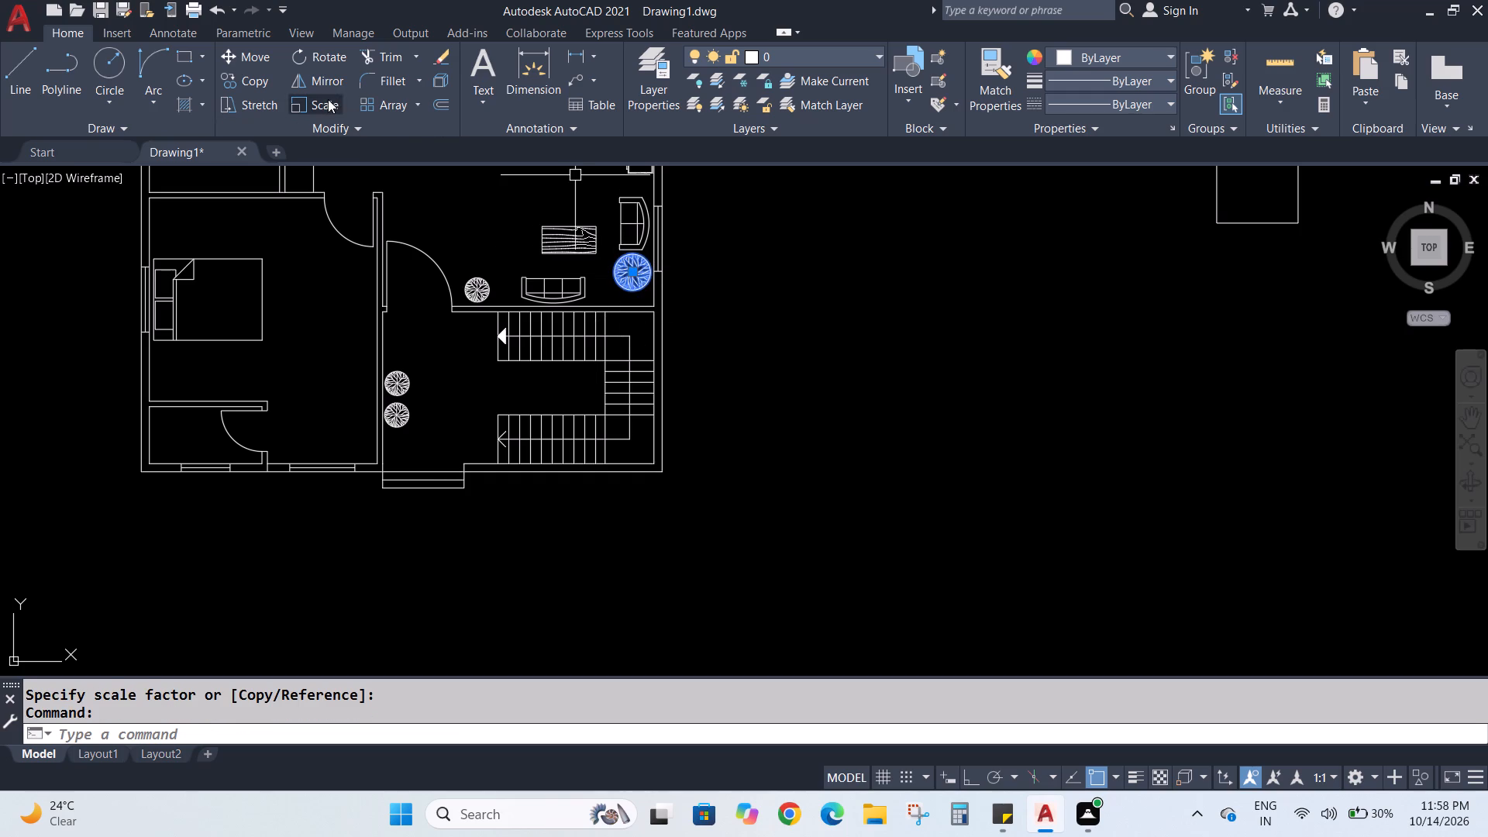
left_click(328, 99)
left_click(631, 272)
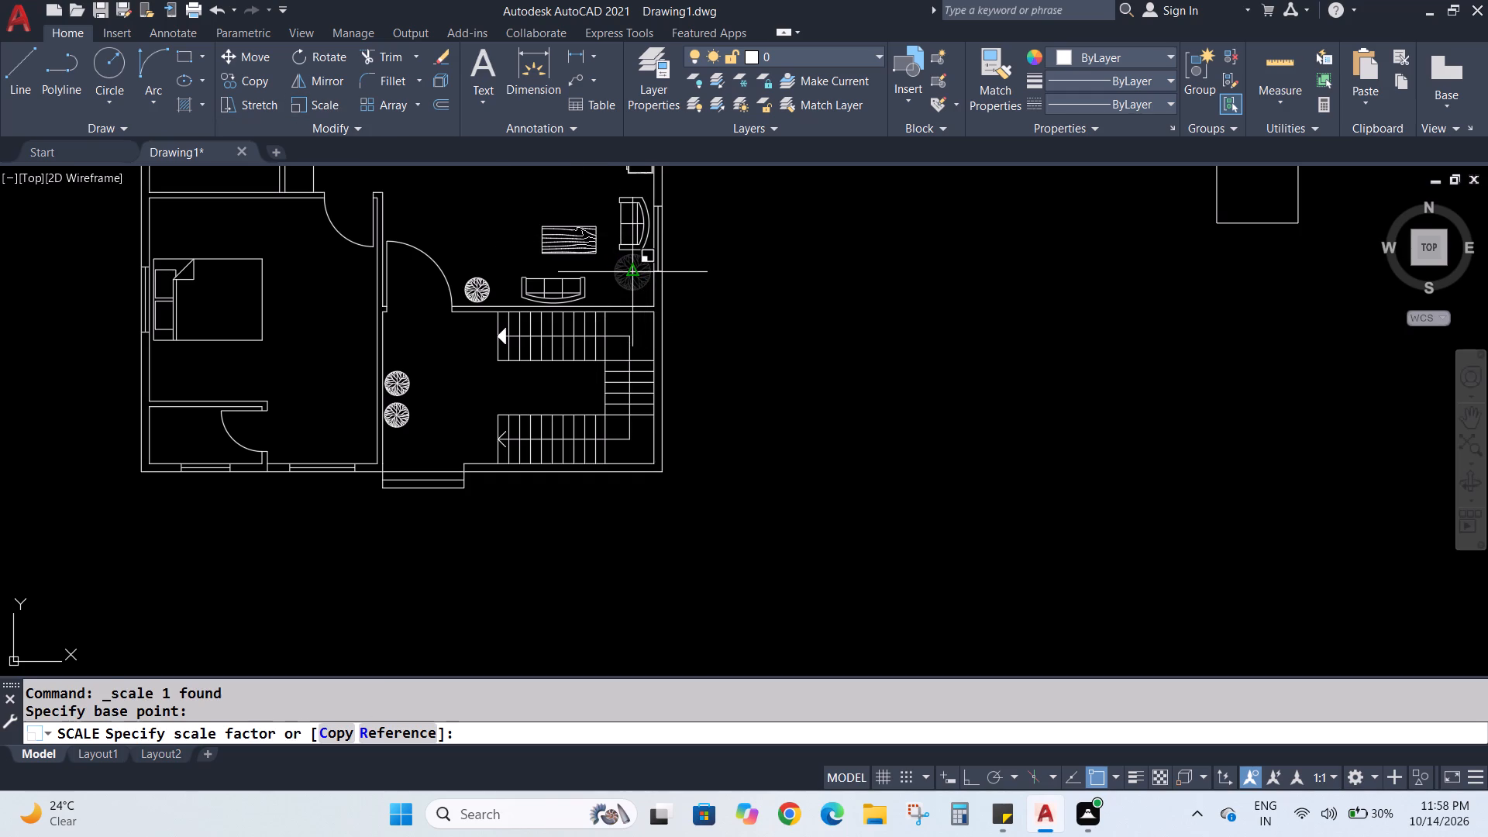
scroll(631, 272, "up", 3)
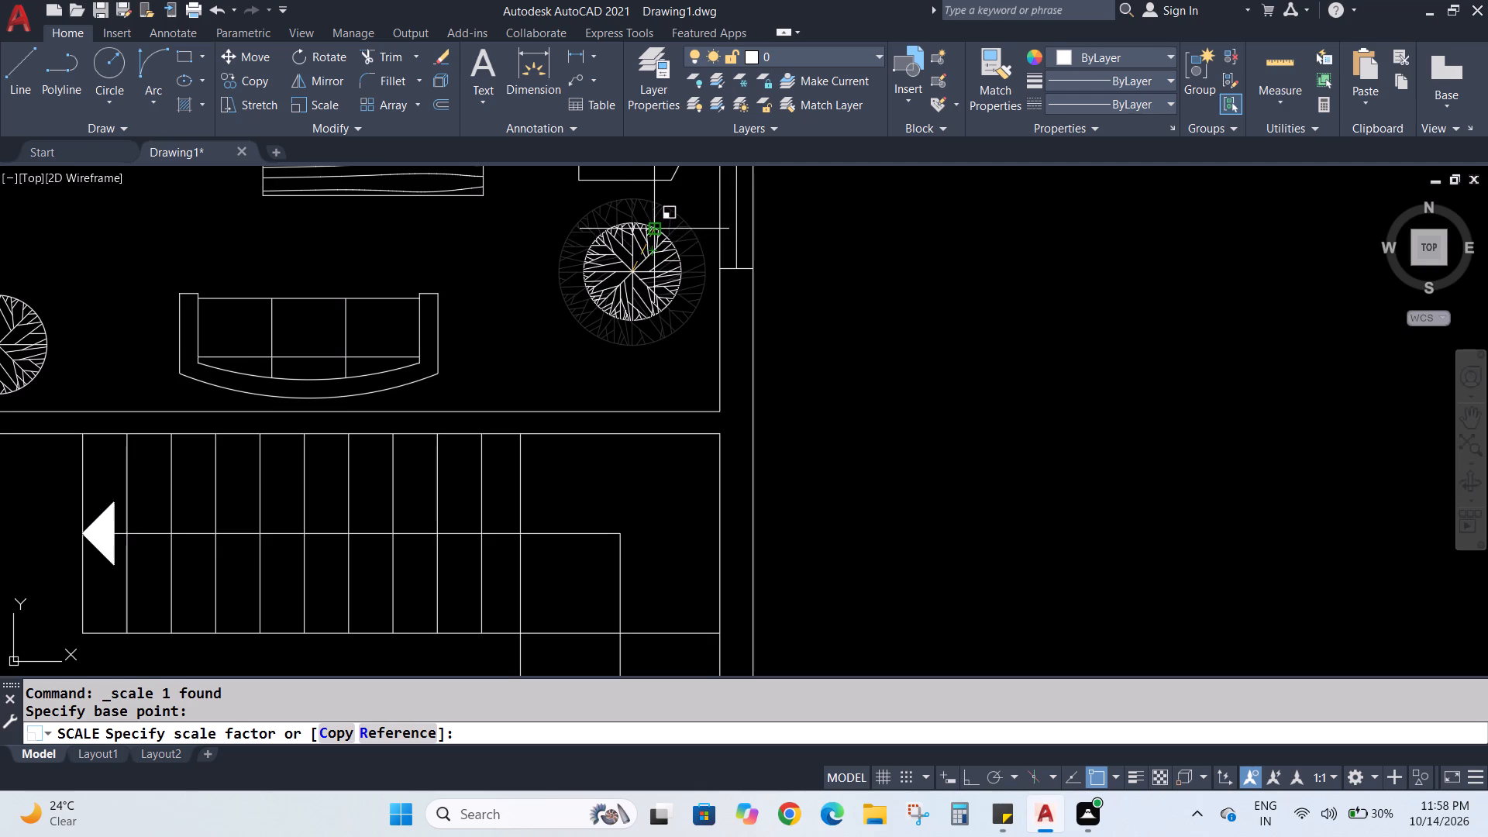
left_click(650, 233)
Move the reduced round plant down toward the room's lower-right corner, level with the three-seat sofa.
left_click(654, 239)
left_click(260, 59)
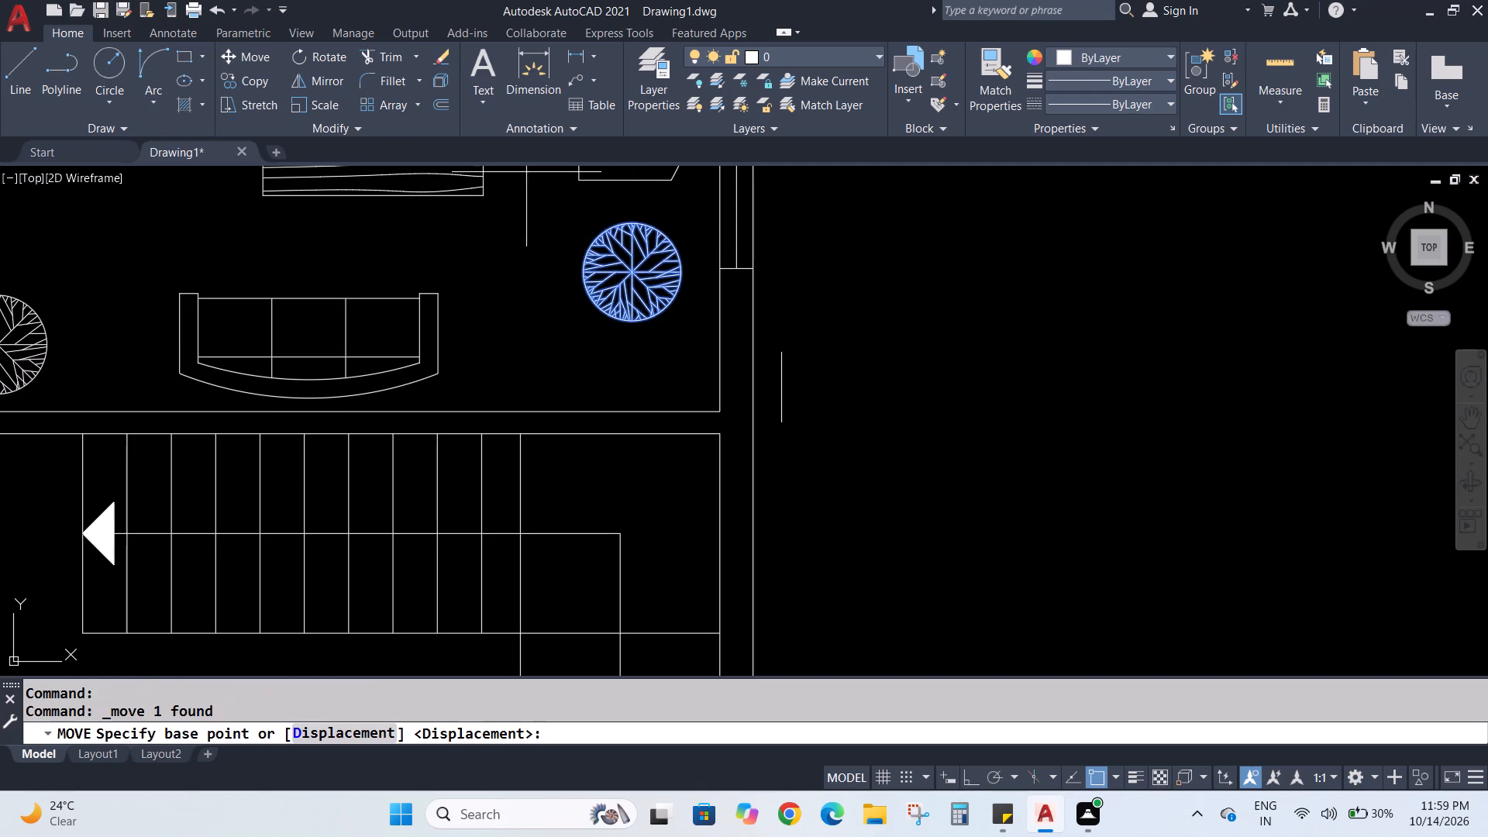
left_click(639, 271)
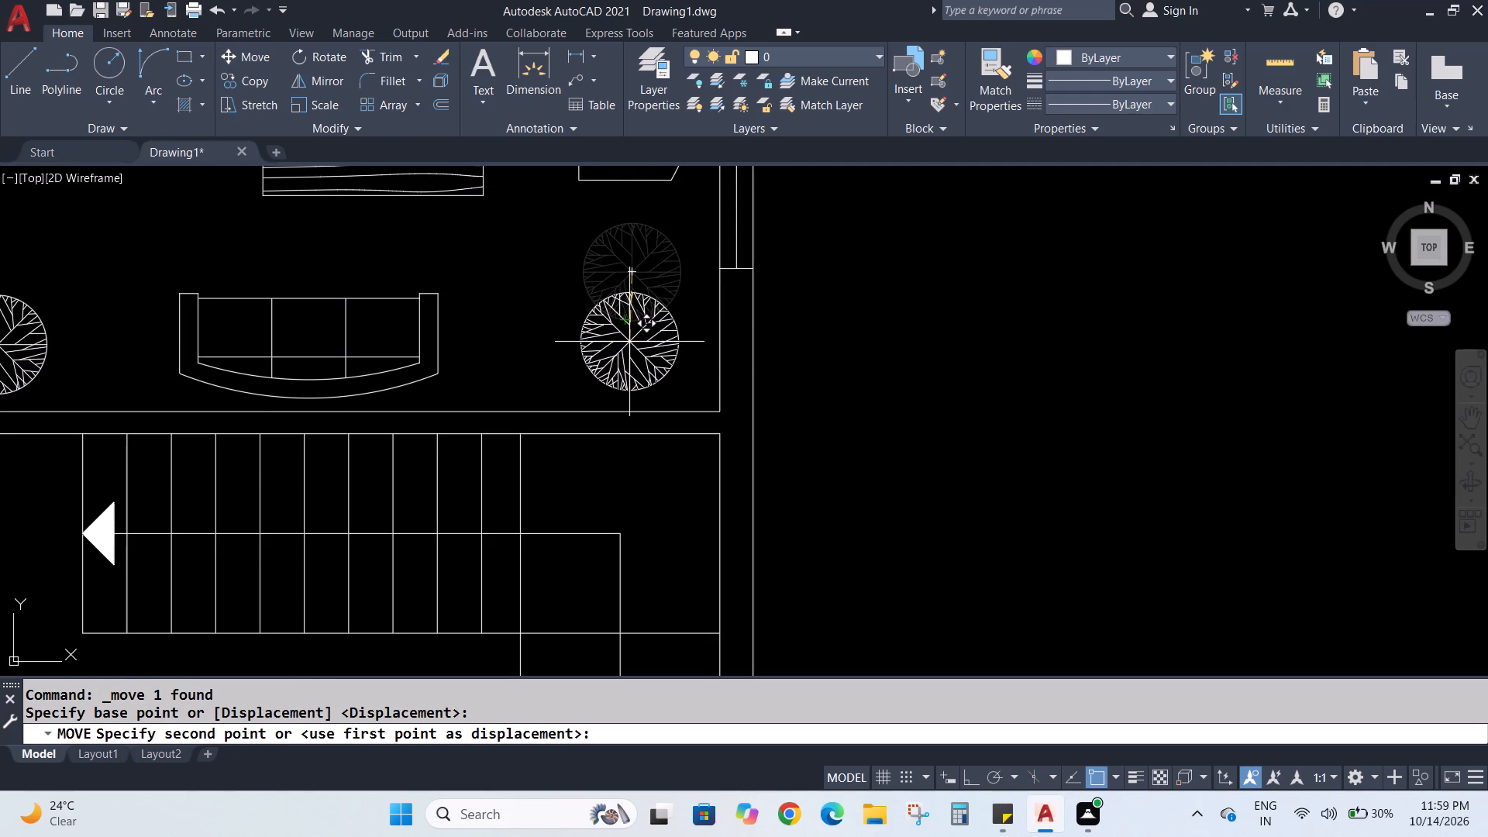
left_click(629, 342)
Move the two-seat sofa down along the right wall, leaving a small gap above the round plant.
scroll(647, 298, "down", 2)
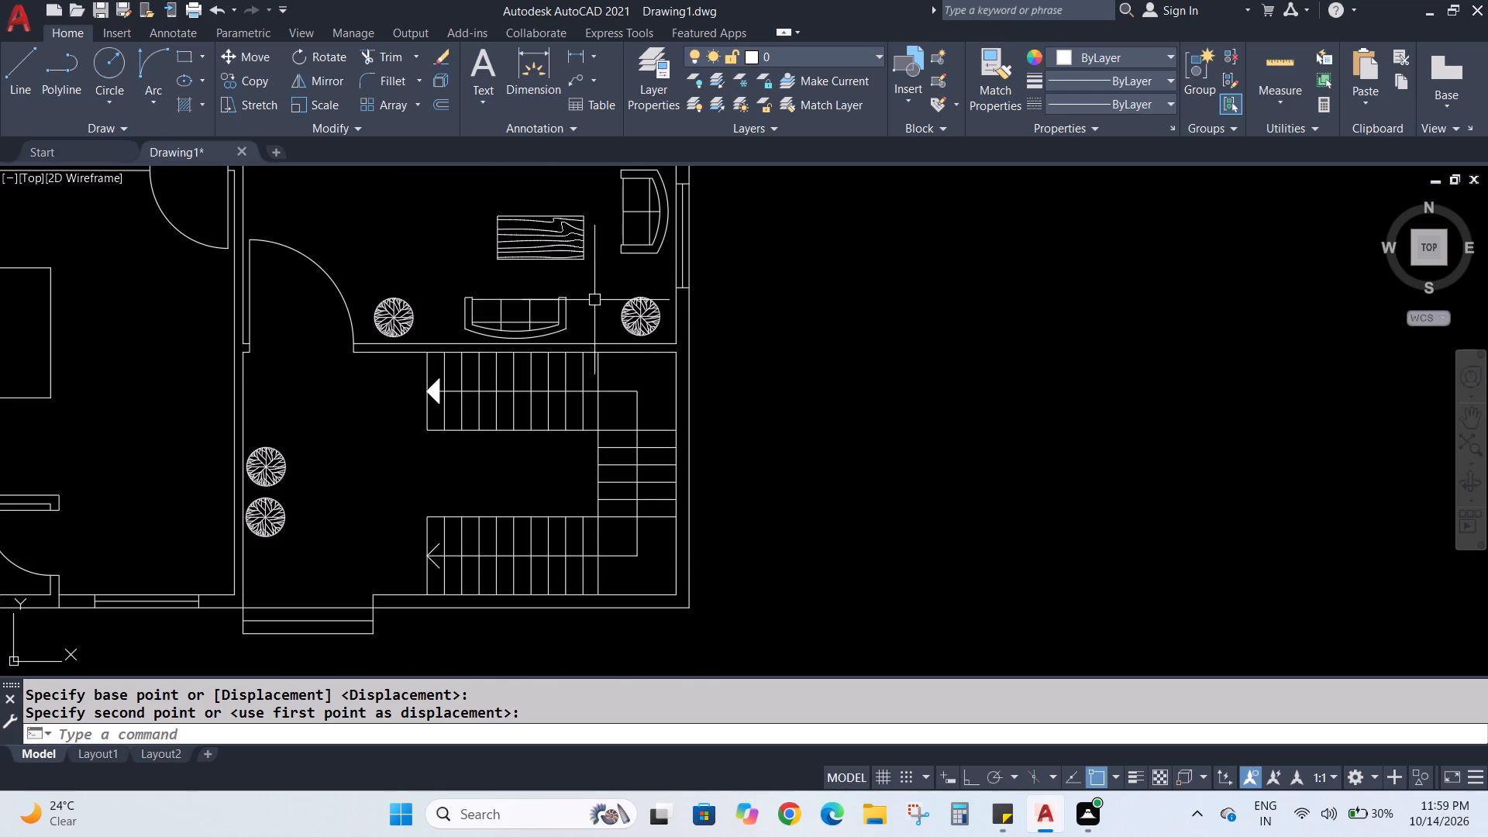
scroll(640, 252, "up", 2)
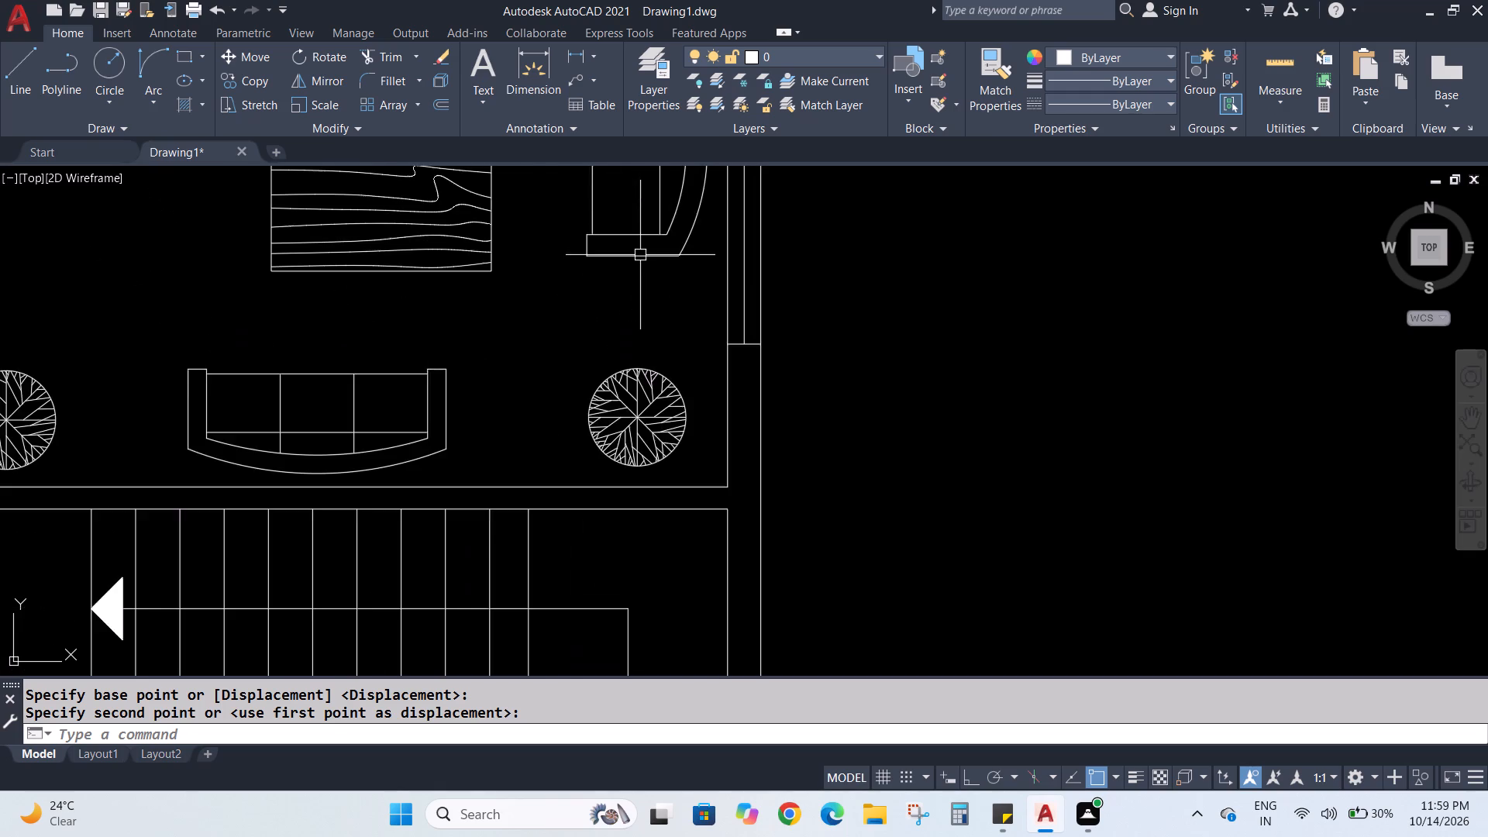
scroll(641, 268, "down", 4)
scroll(637, 262, "up", 2)
left_click(653, 279)
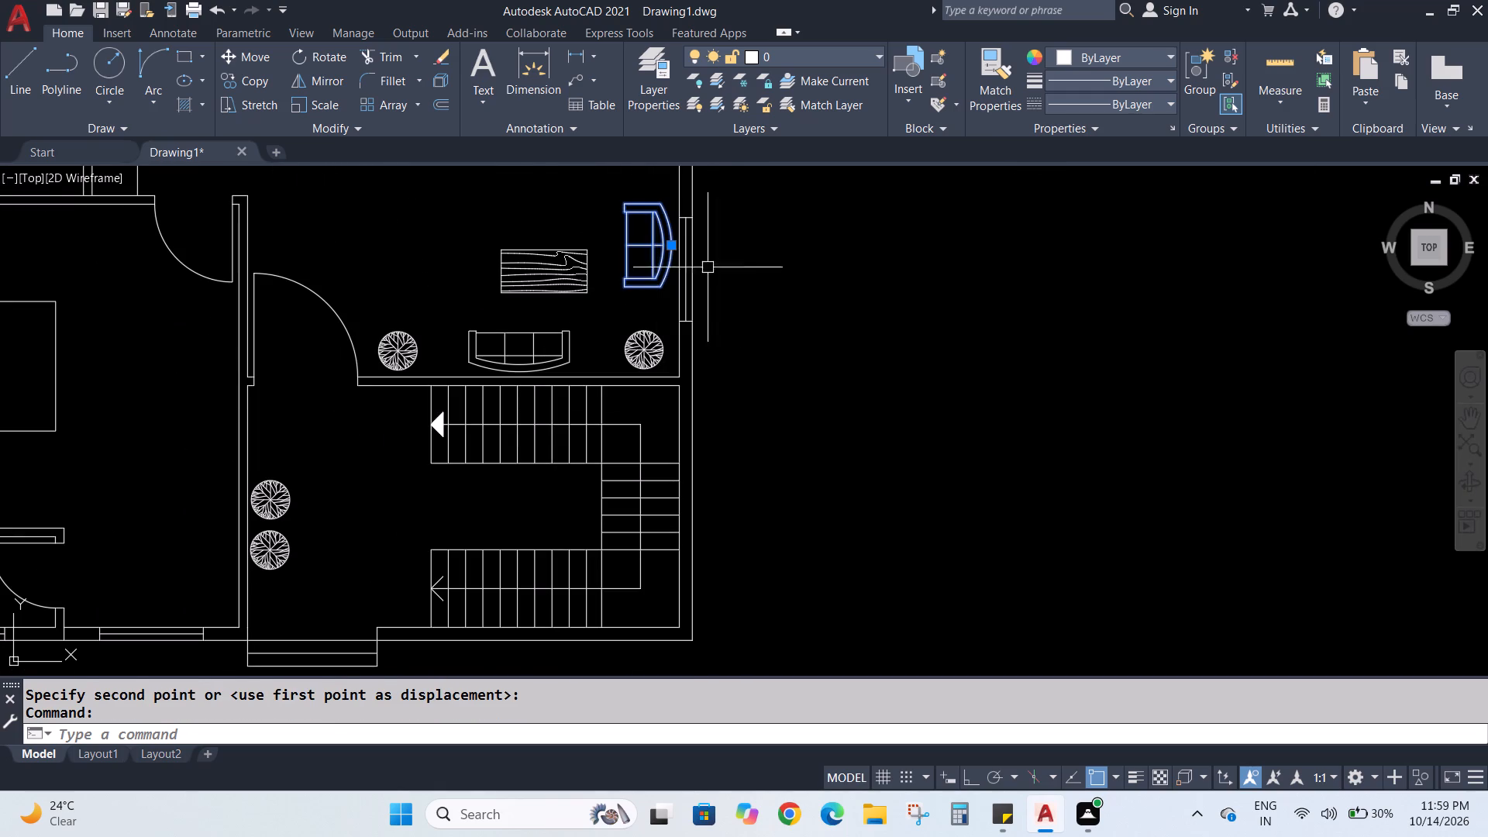
left_click(257, 50)
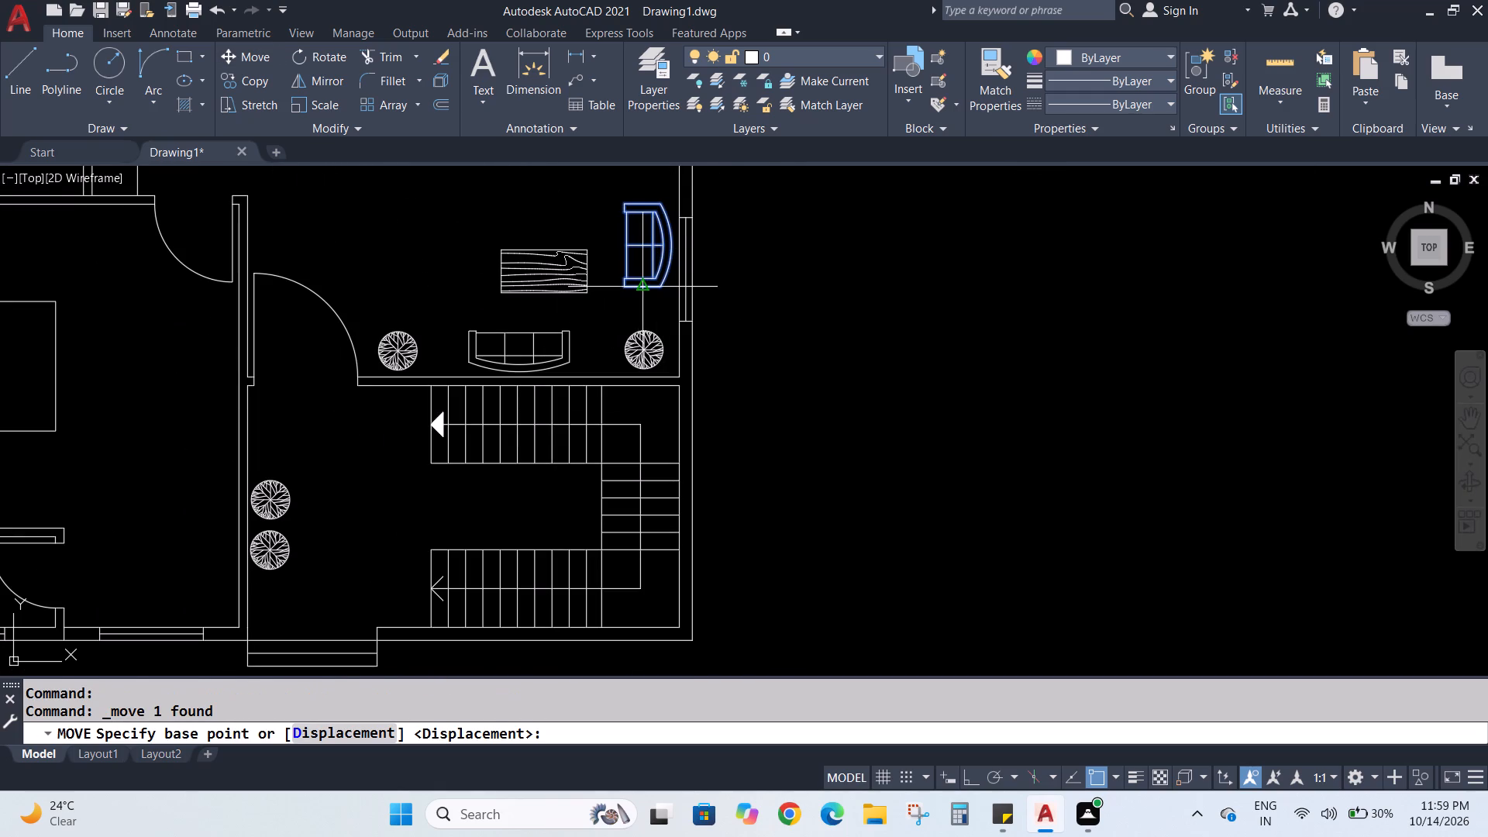
left_click(640, 288)
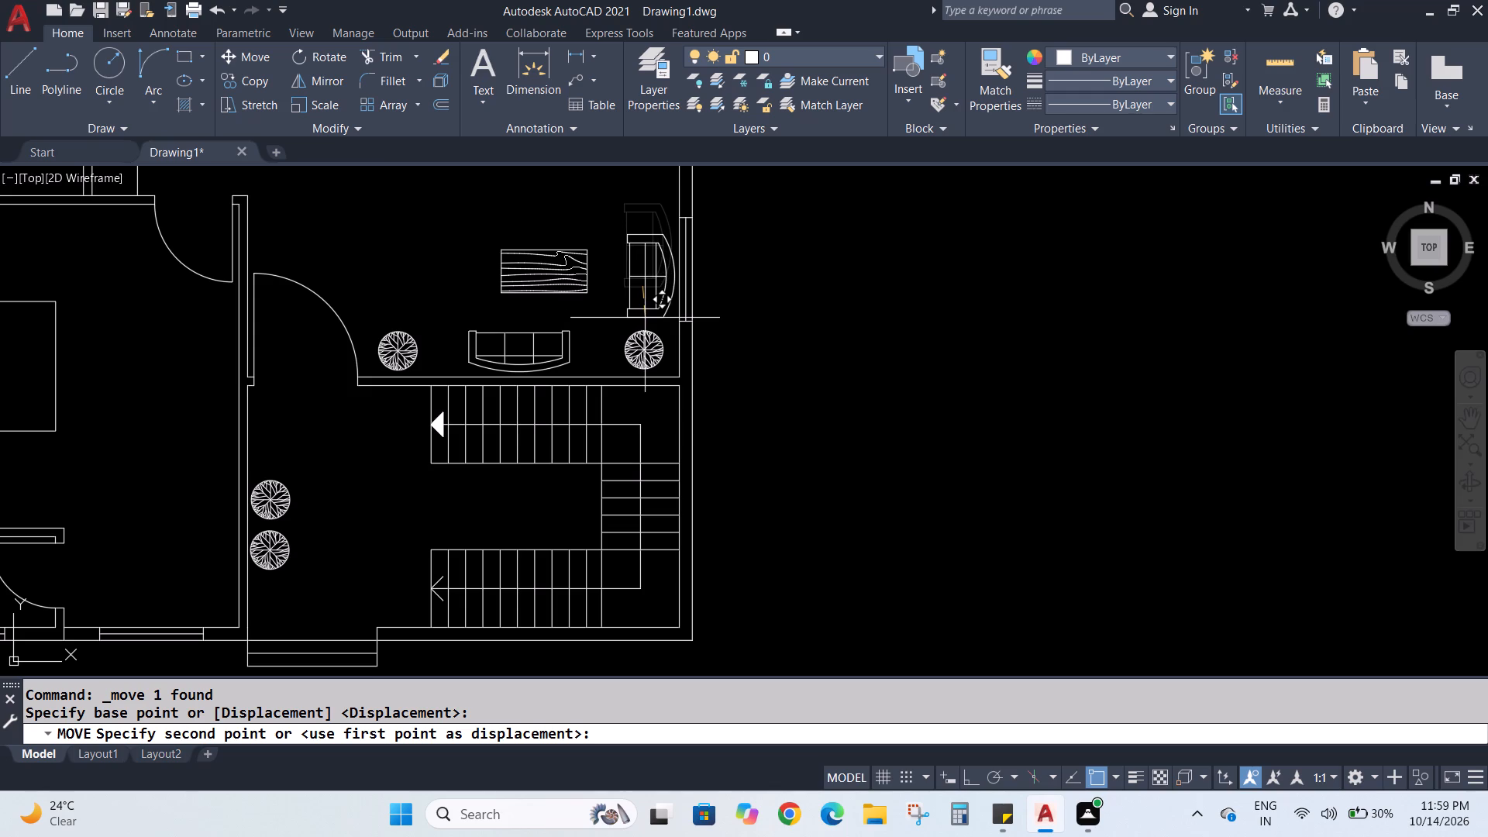
left_click(643, 318)
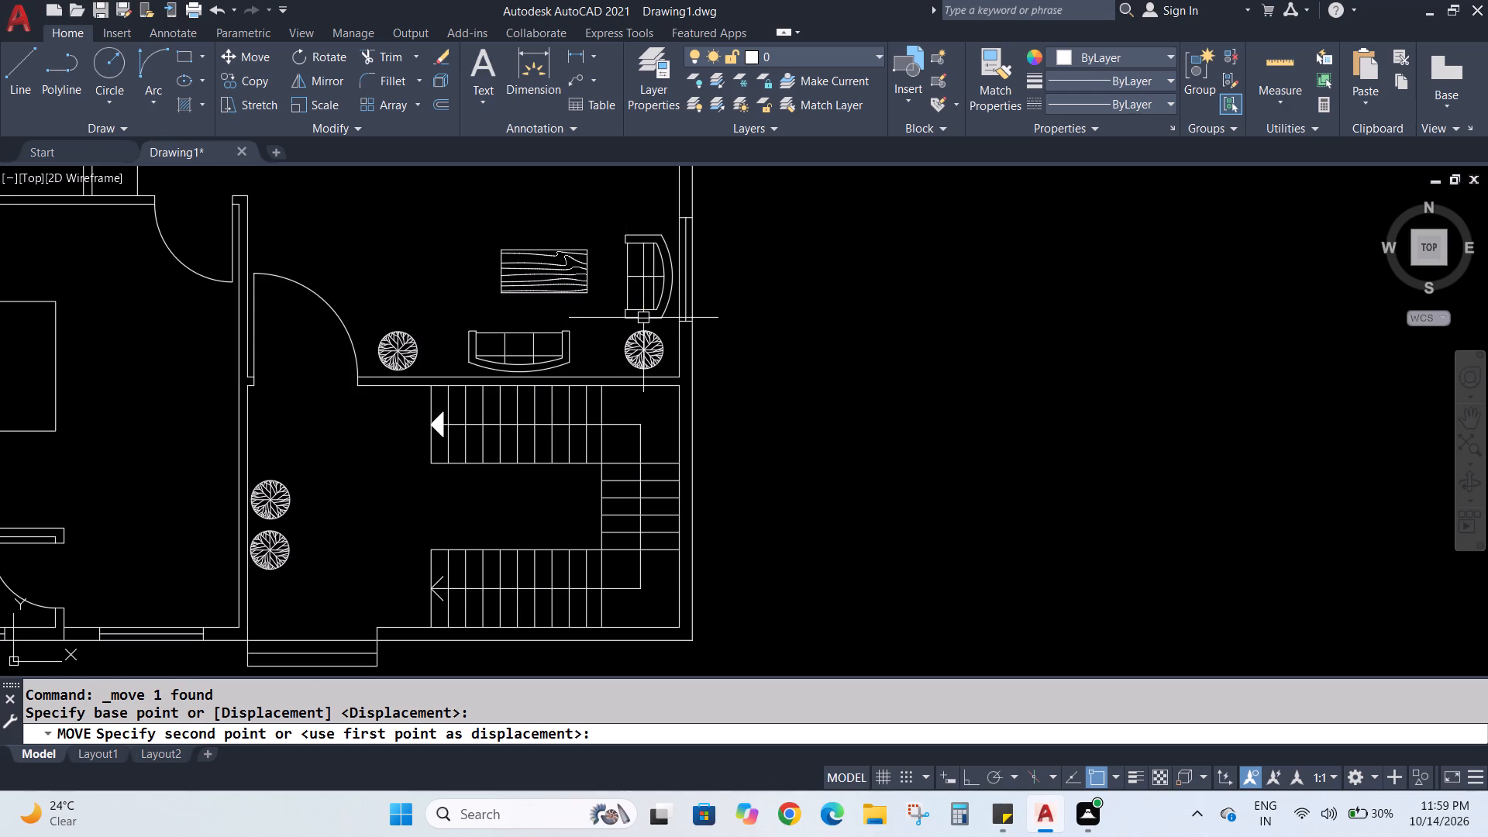
Move the three-seat sofa to the right so it sits centred below the wooden table.
left_click(513, 347)
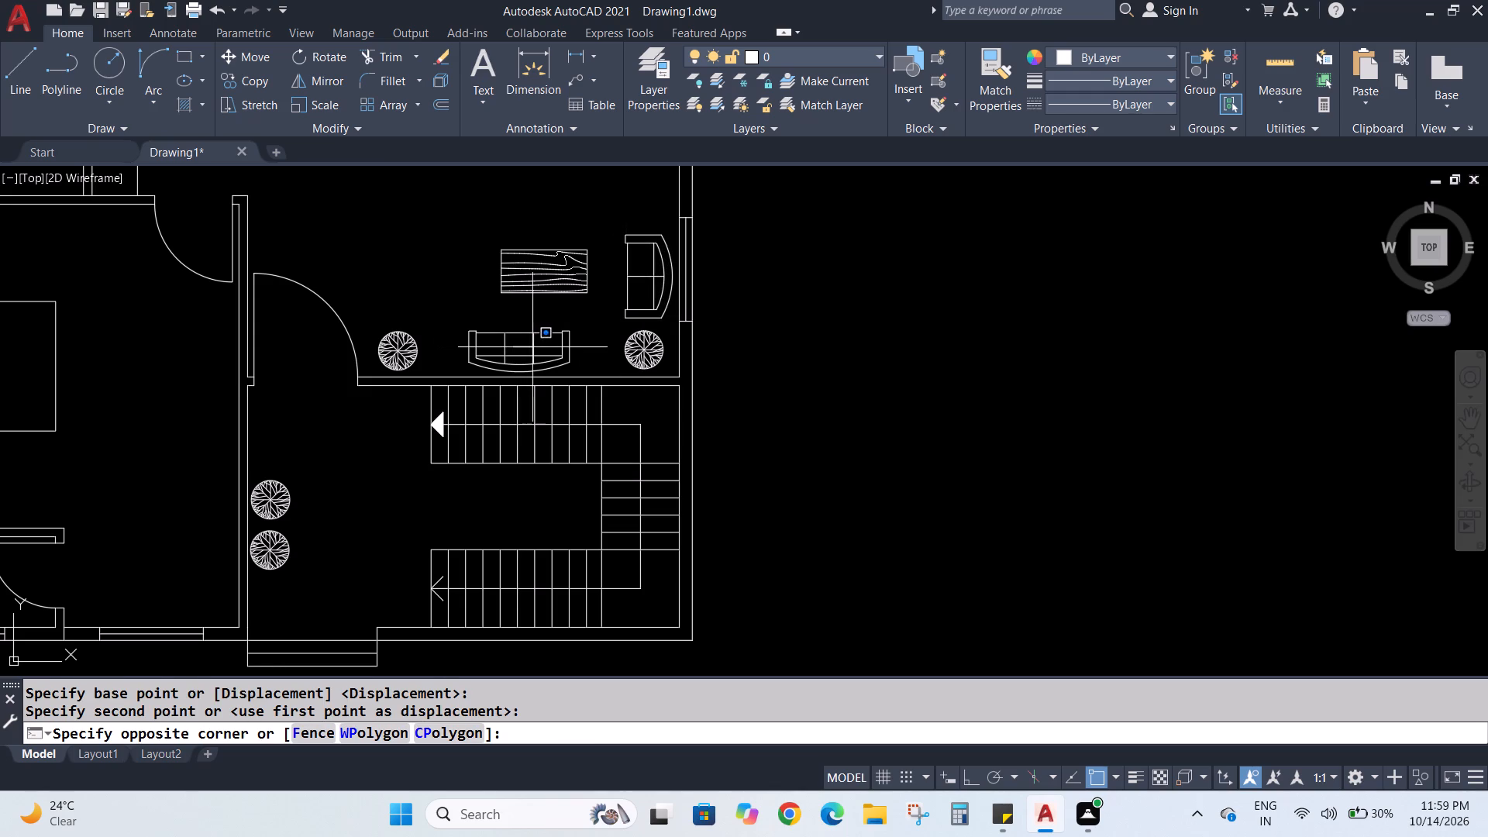
left_click(538, 350)
left_click(537, 350)
left_click(262, 56)
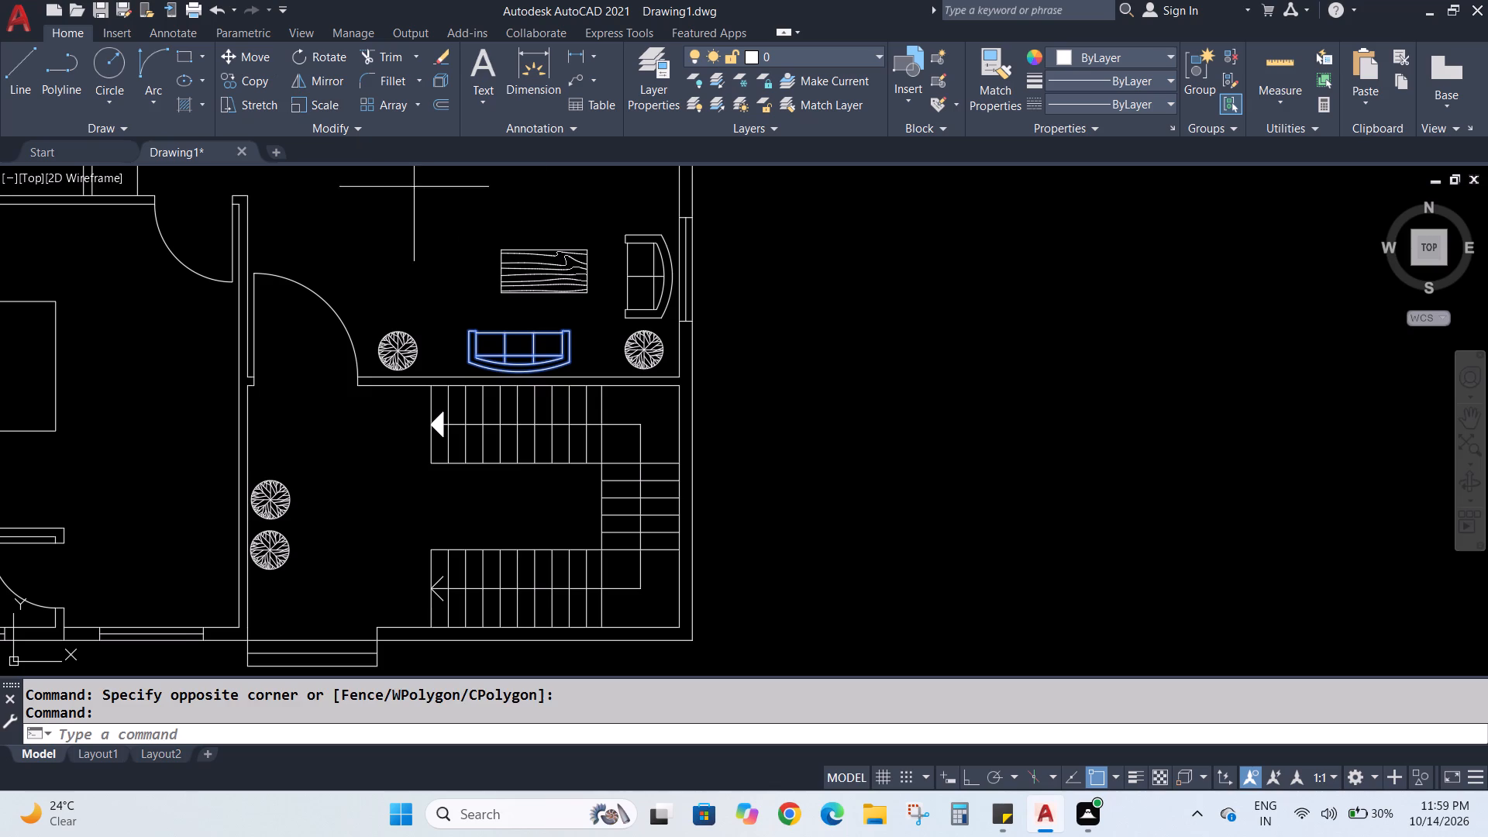
left_click(573, 350)
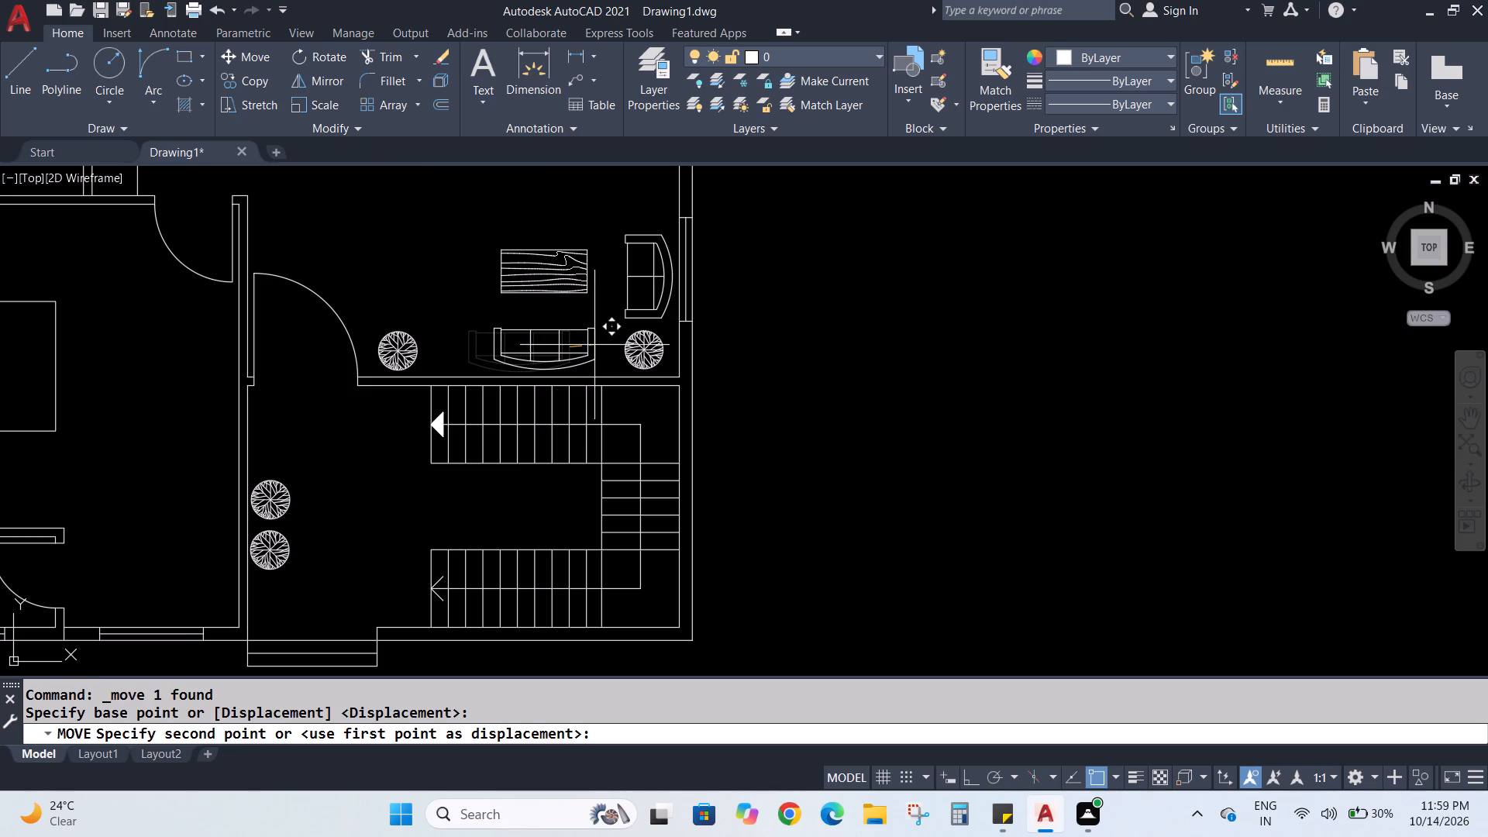
left_click(594, 345)
Insert the "Dining Set - 36 x 72 in." block from Home - Space Planner.dwg in DesignCenter, placing it outside the plan beside the spare blocks.
scroll(524, 326, "down", 2)
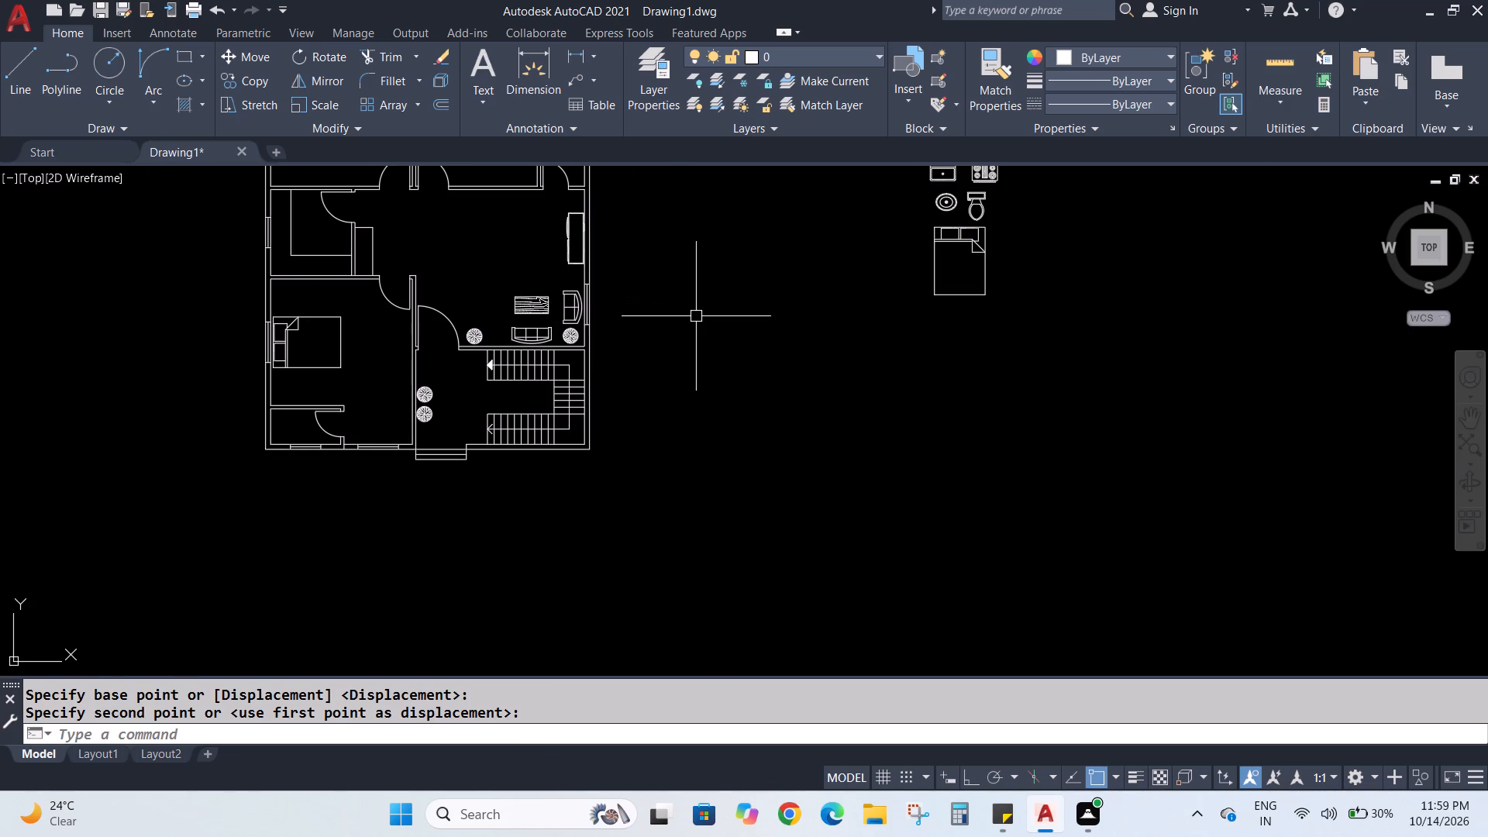
scroll(694, 296, "down", 2)
scroll(634, 276, "up", 1)
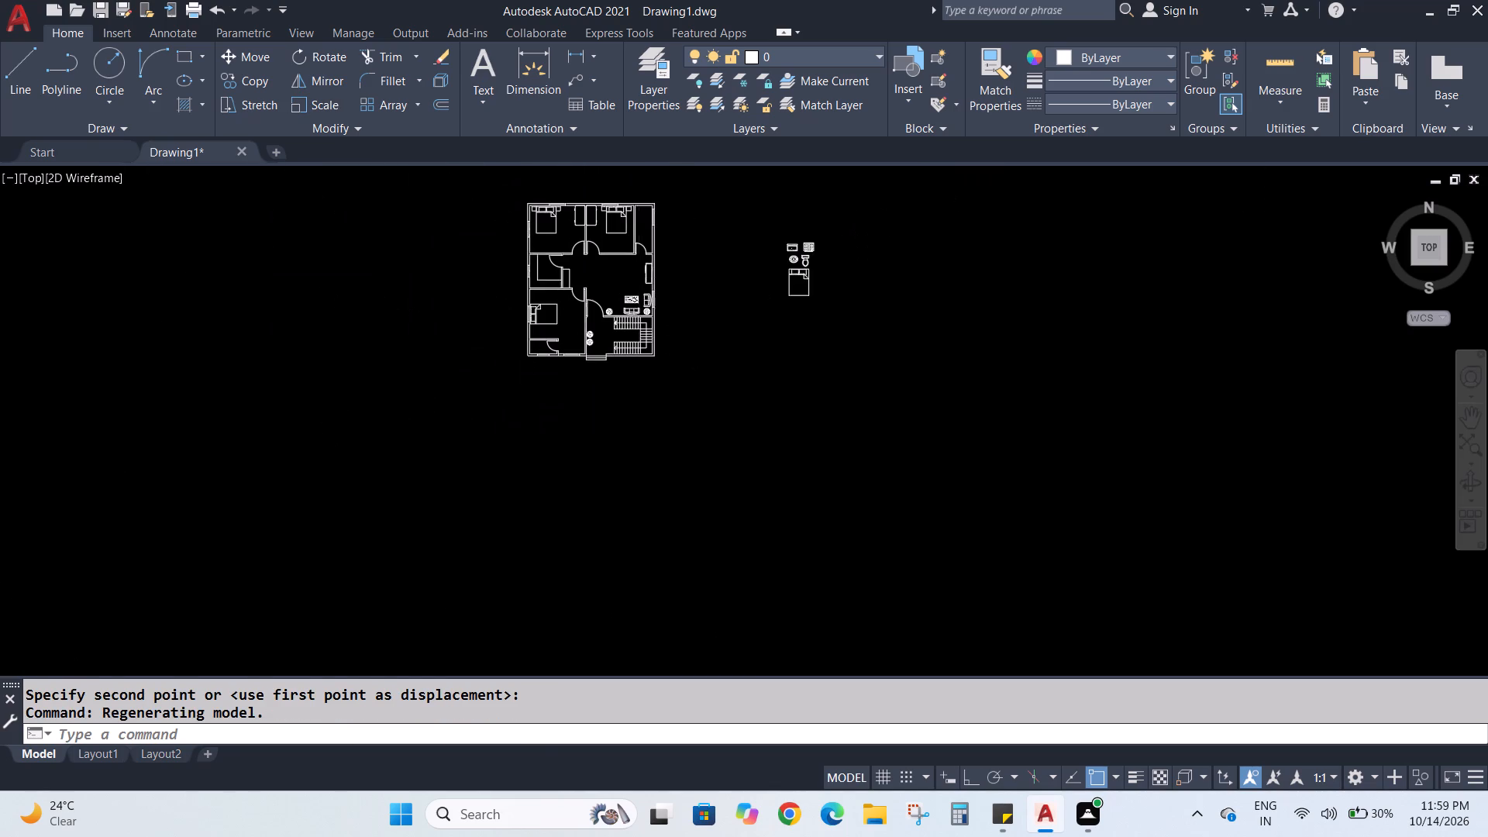
scroll(634, 276, "up", 1)
middle_click_drag(763, 299, 763, 363)
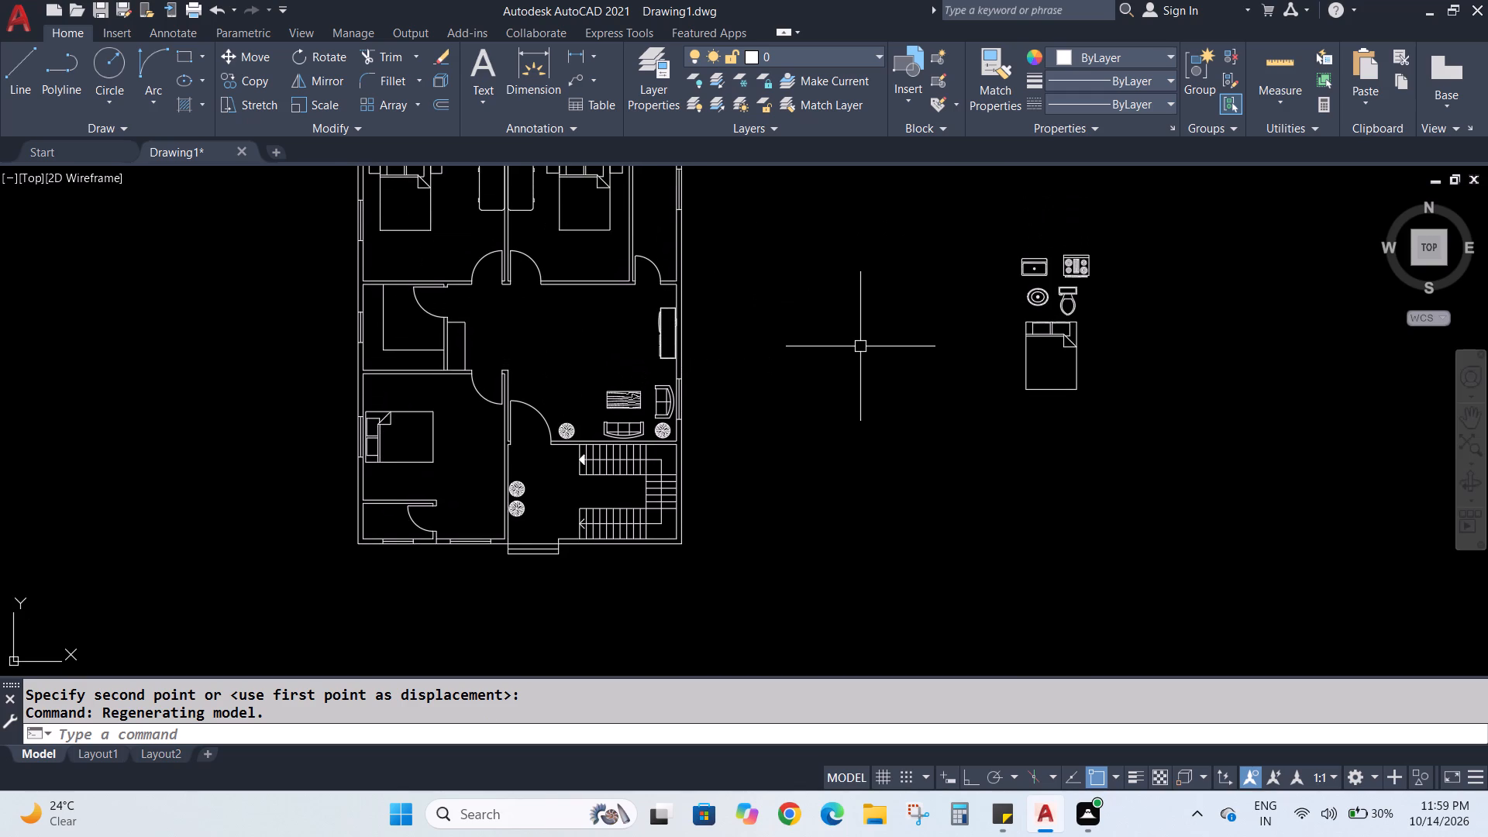
key("d")
key("c")
key("Return")
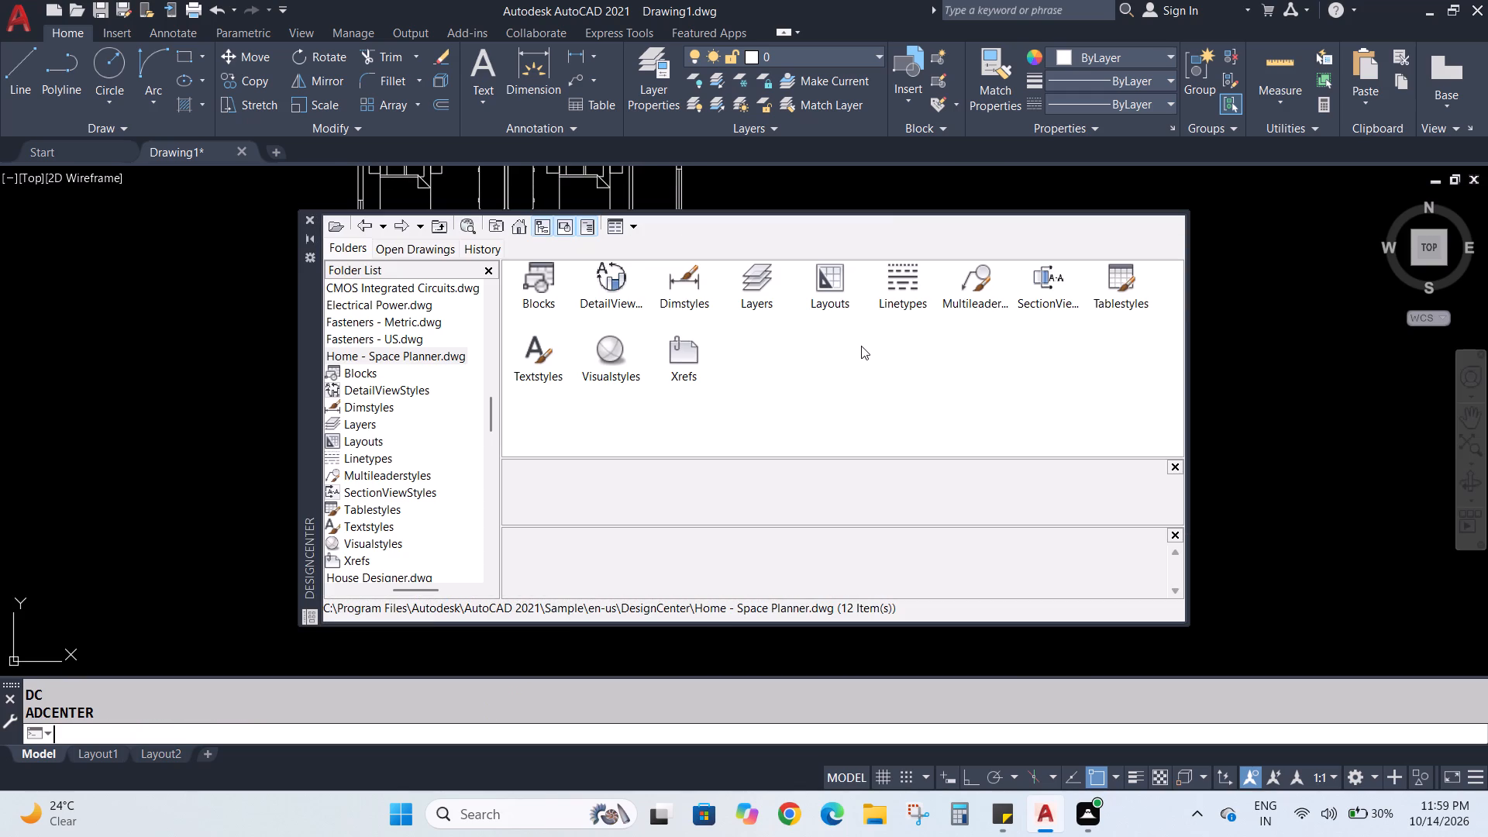
double_click(539, 274)
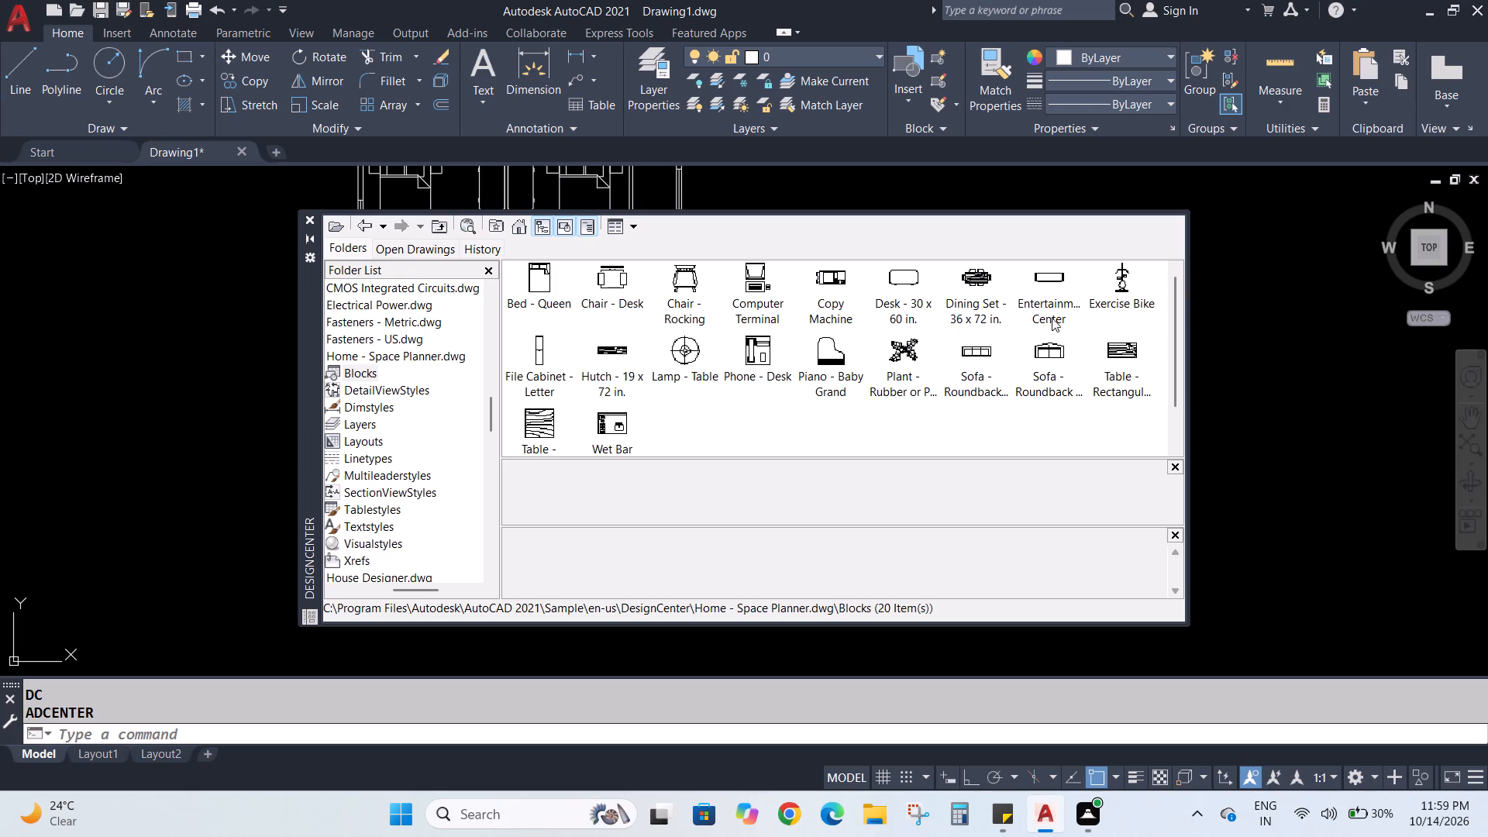
left_click(363, 236)
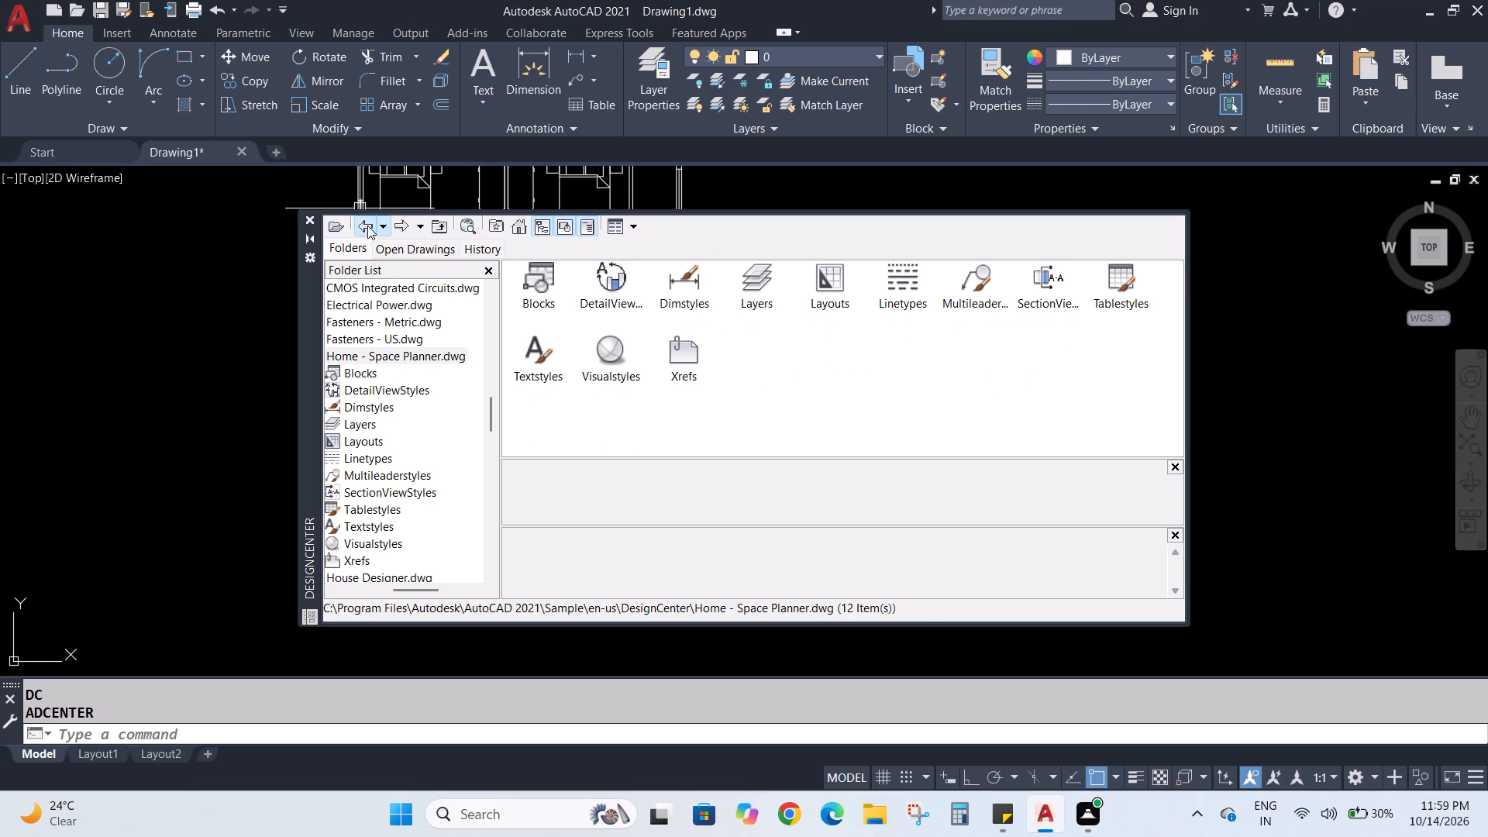
left_click(367, 226)
double_click(1045, 311)
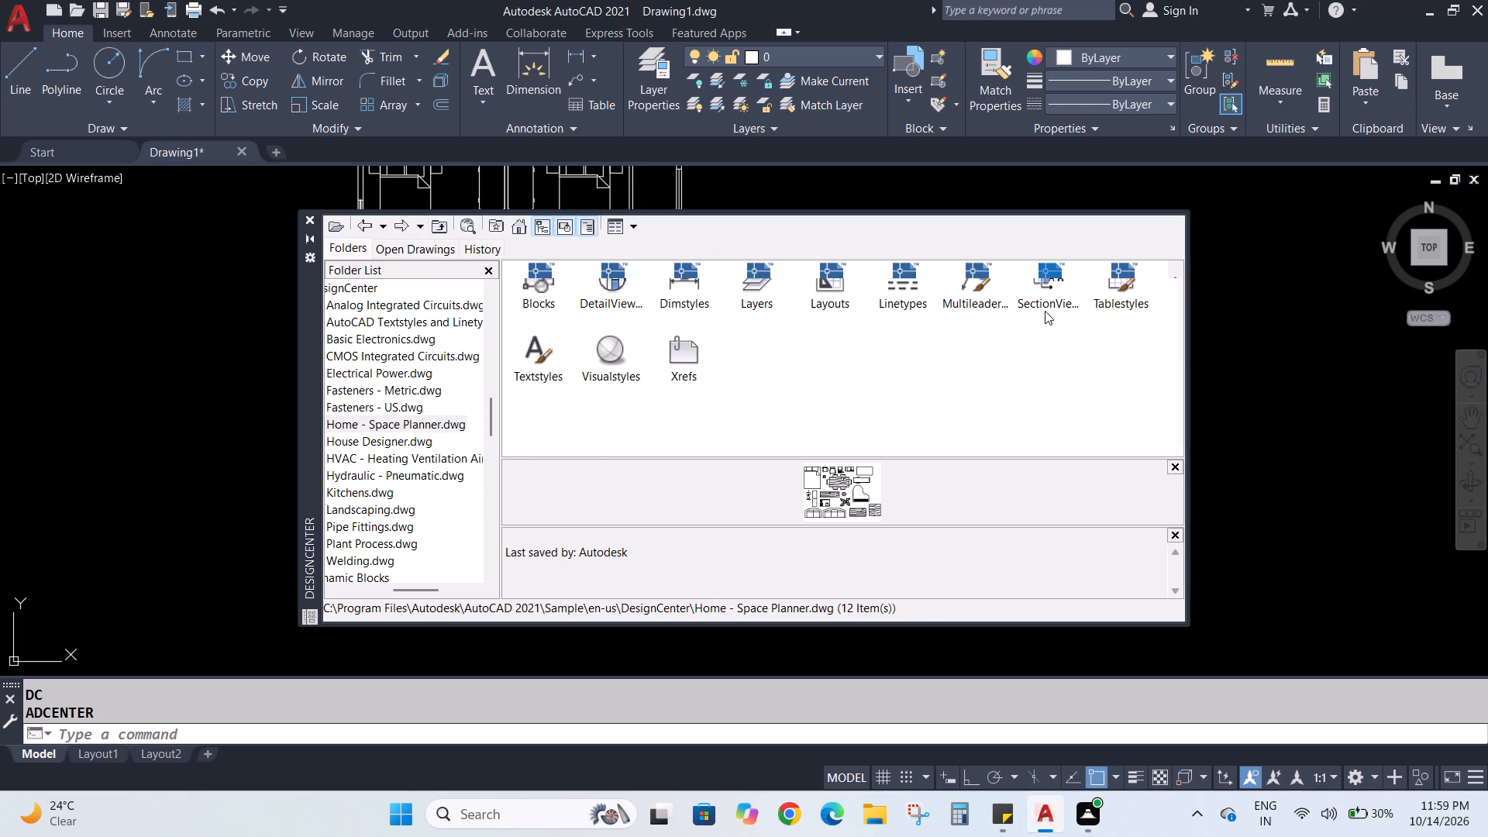
double_click(541, 280)
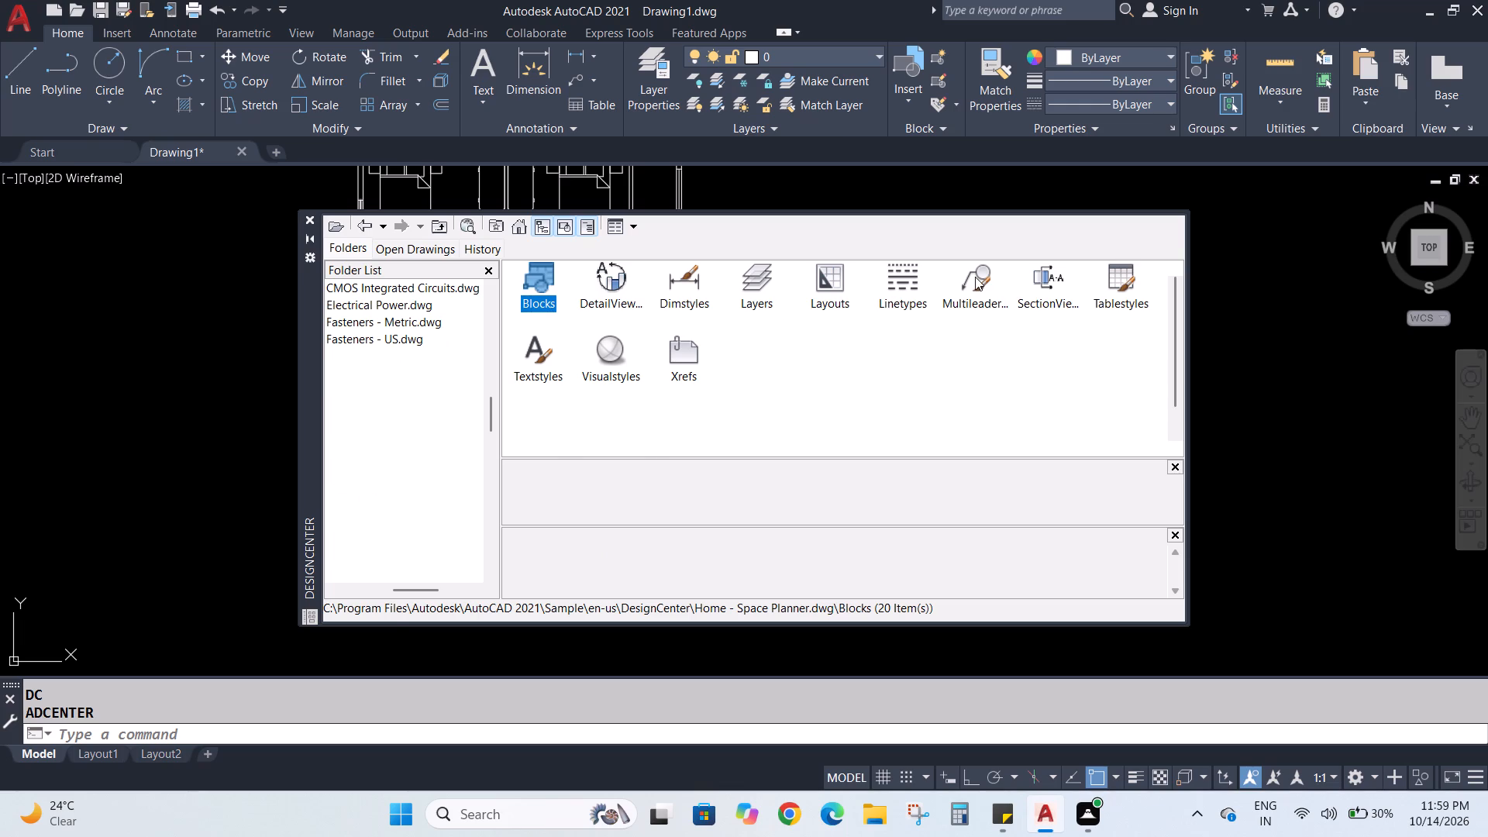
left_click_drag(975, 277, 1279, 316)
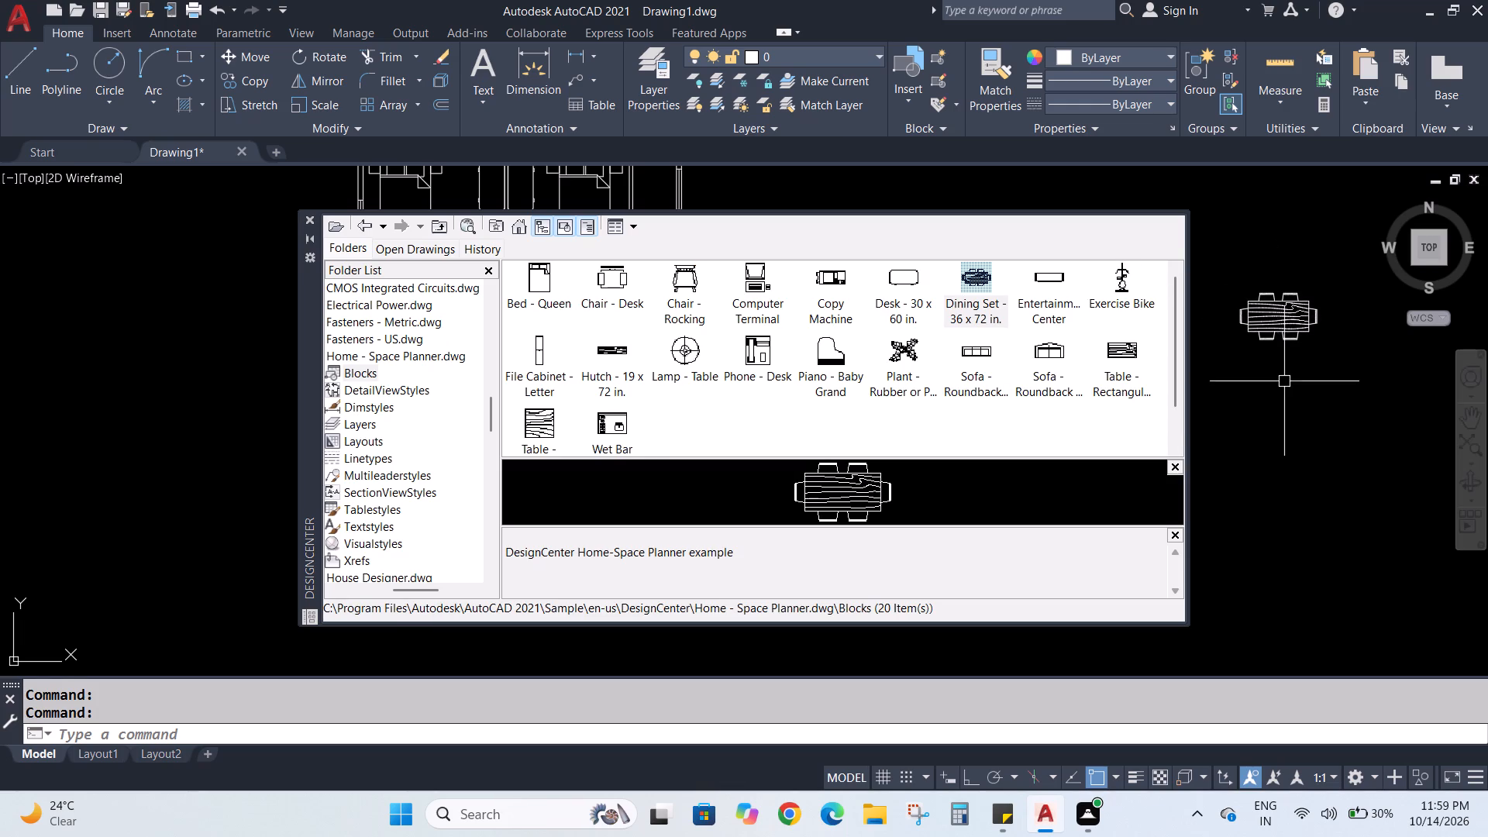
left_click(309, 220)
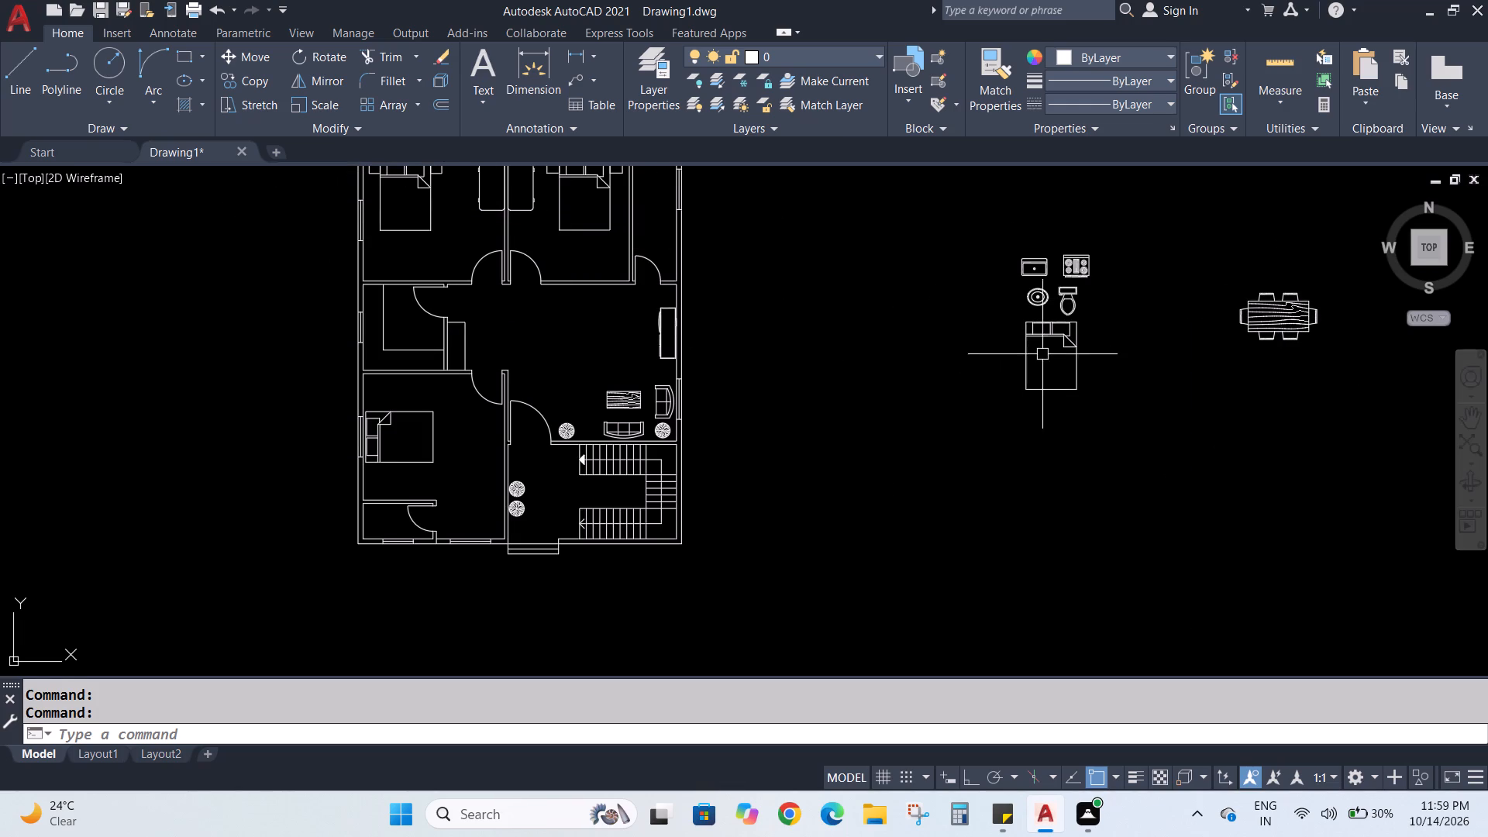
Delete the spare bed that lies below the sanitary and kitchen blocks outside the plan.
left_click(1033, 331)
key("Delete")
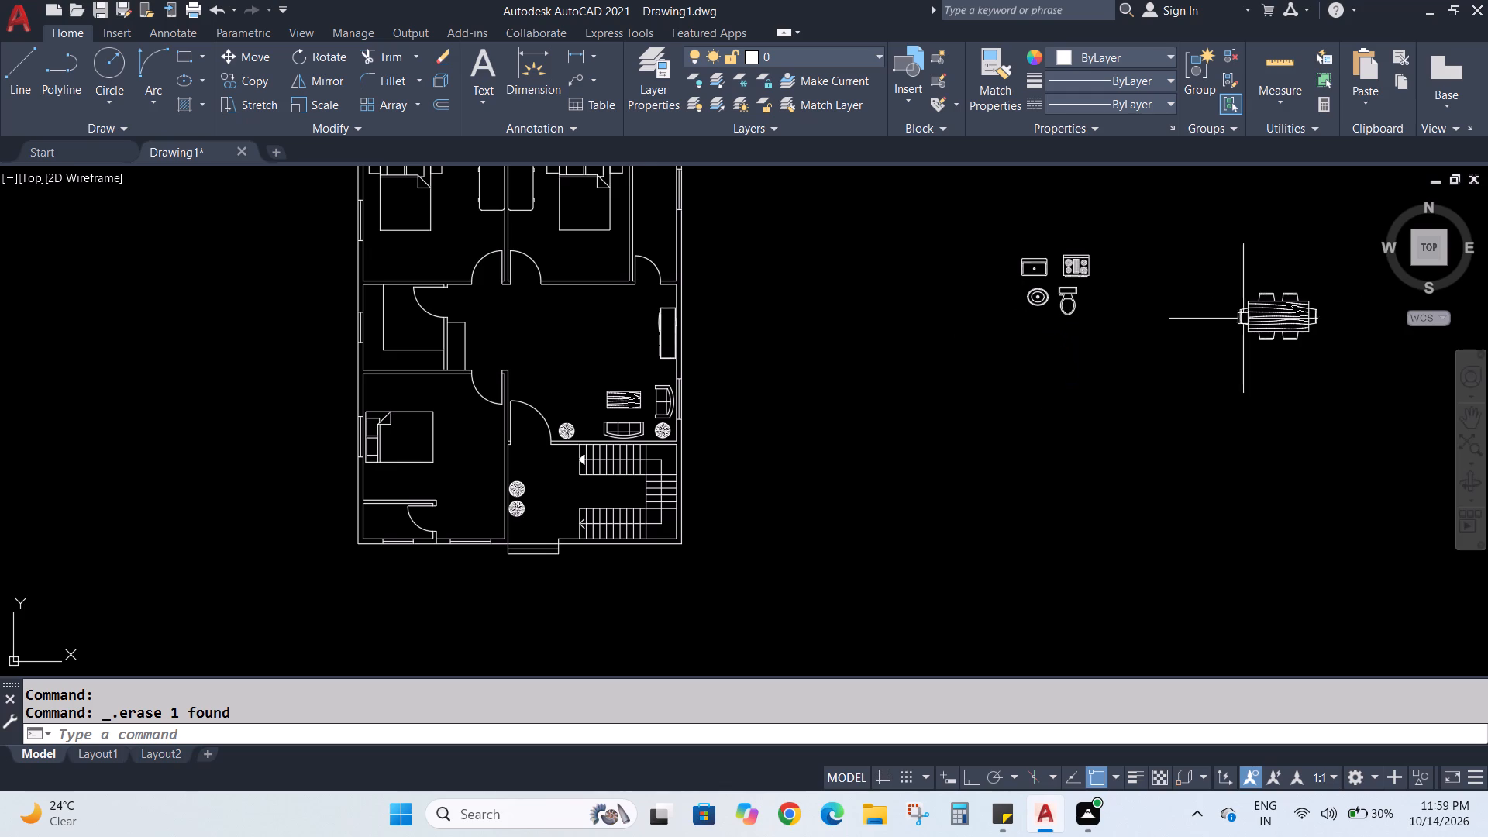
Move the dining set into the central hall, between the middle-left room and the entertainment unit on the right wall.
left_click(1289, 324)
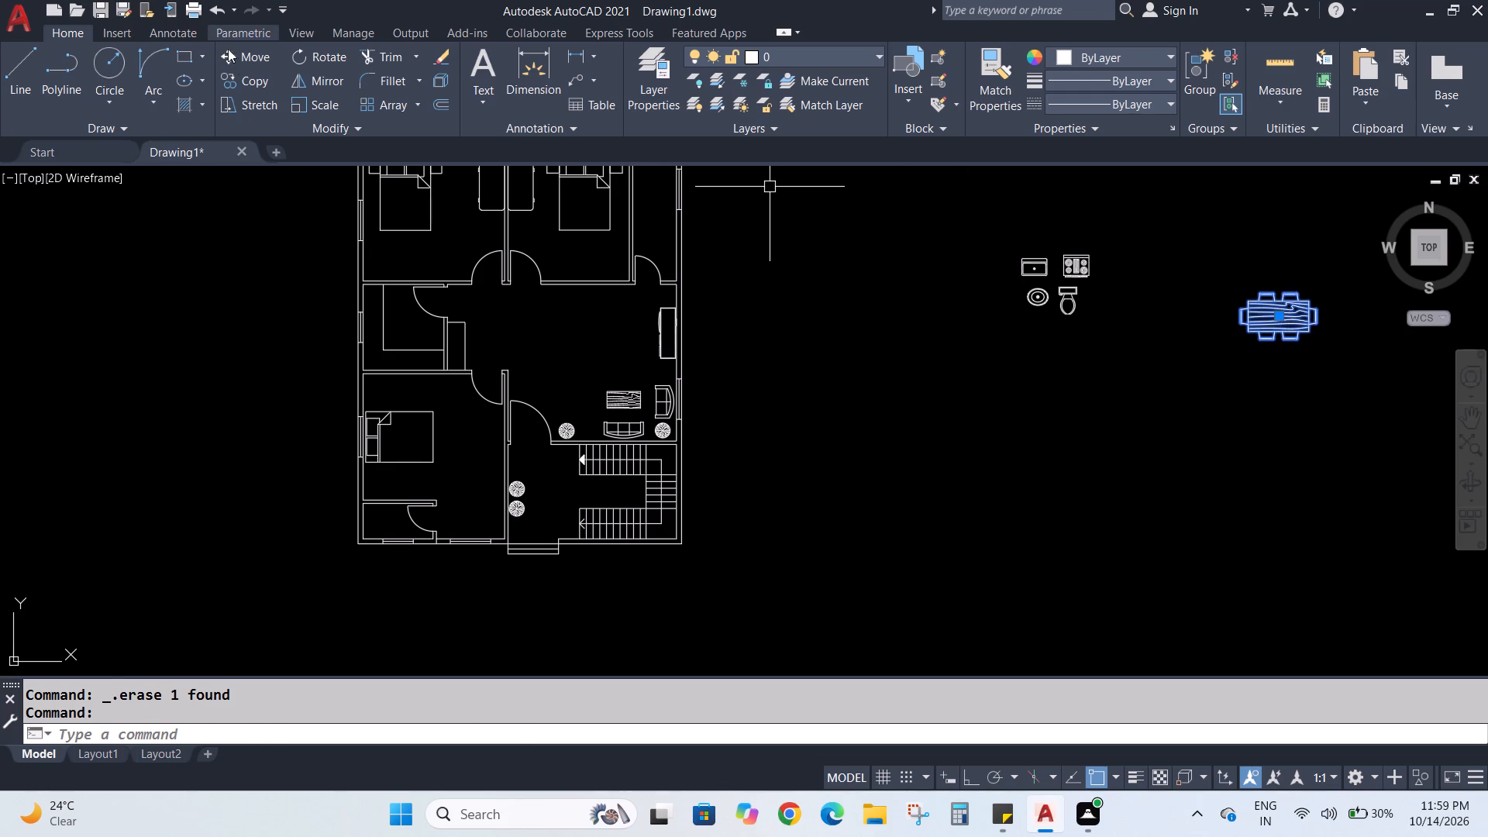
left_click(238, 50)
left_click(1285, 309)
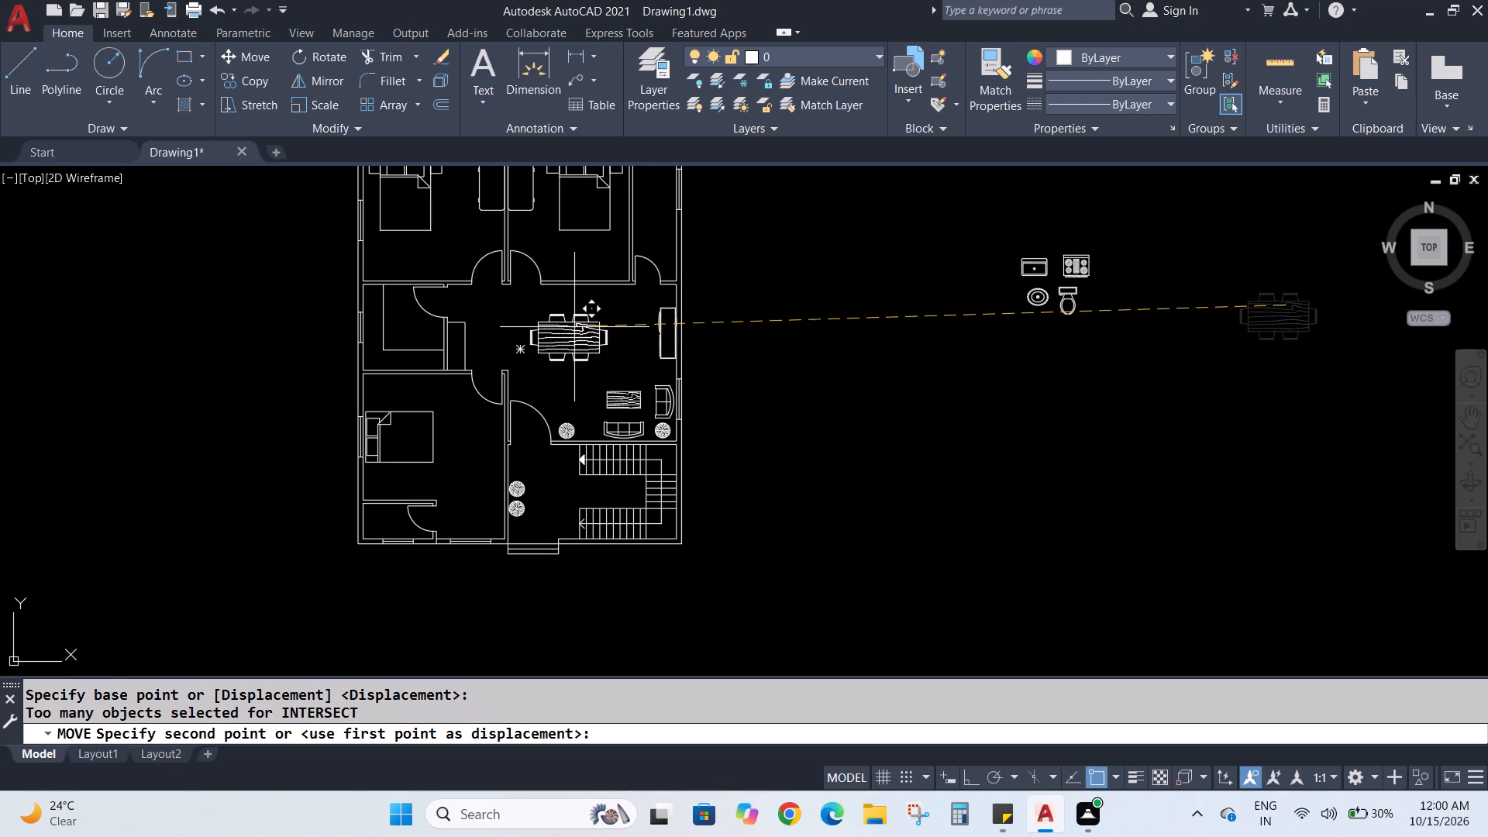
left_click(580, 324)
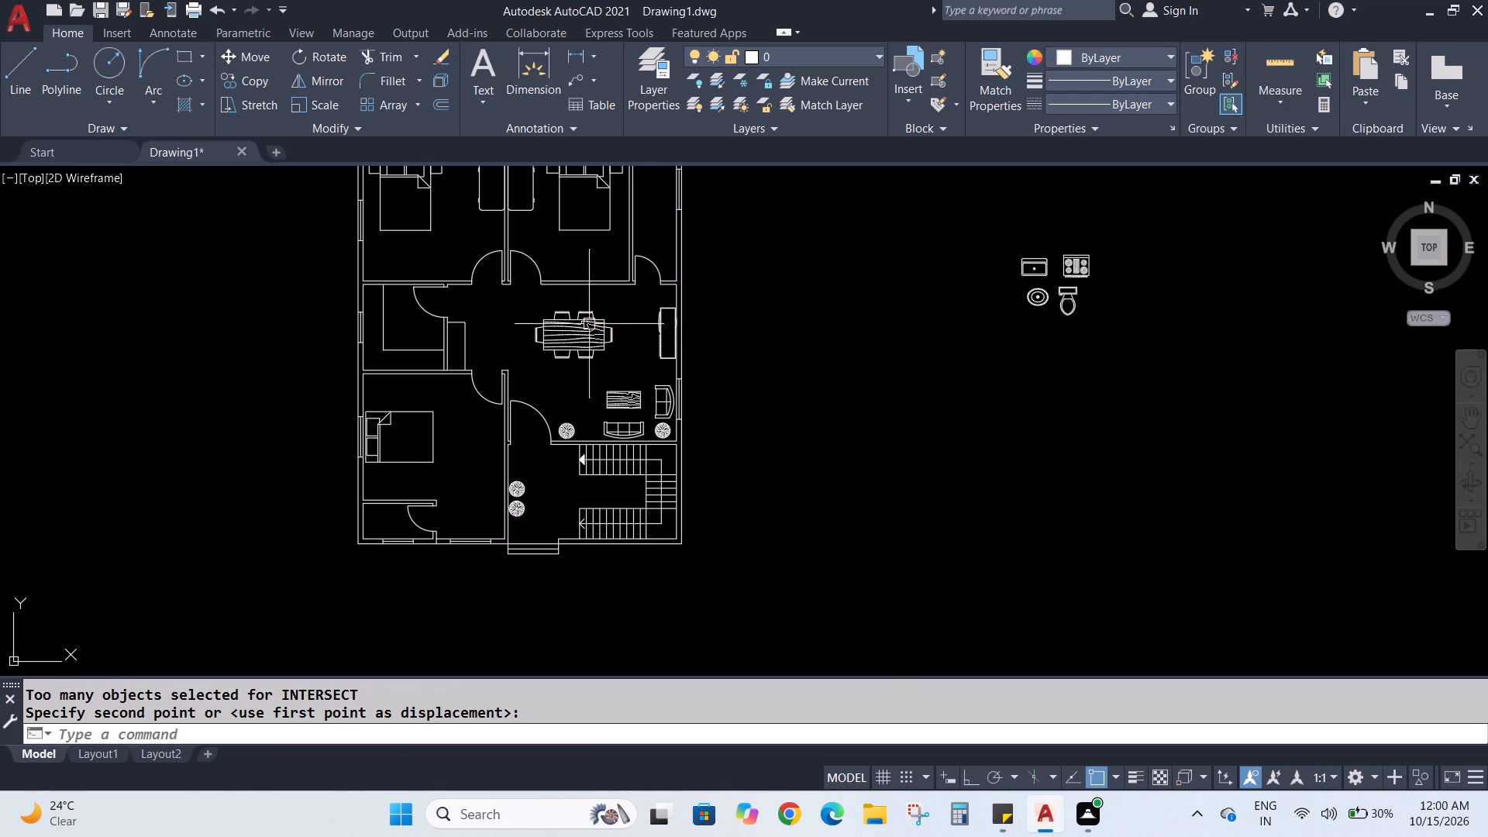
left_click(785, 362)
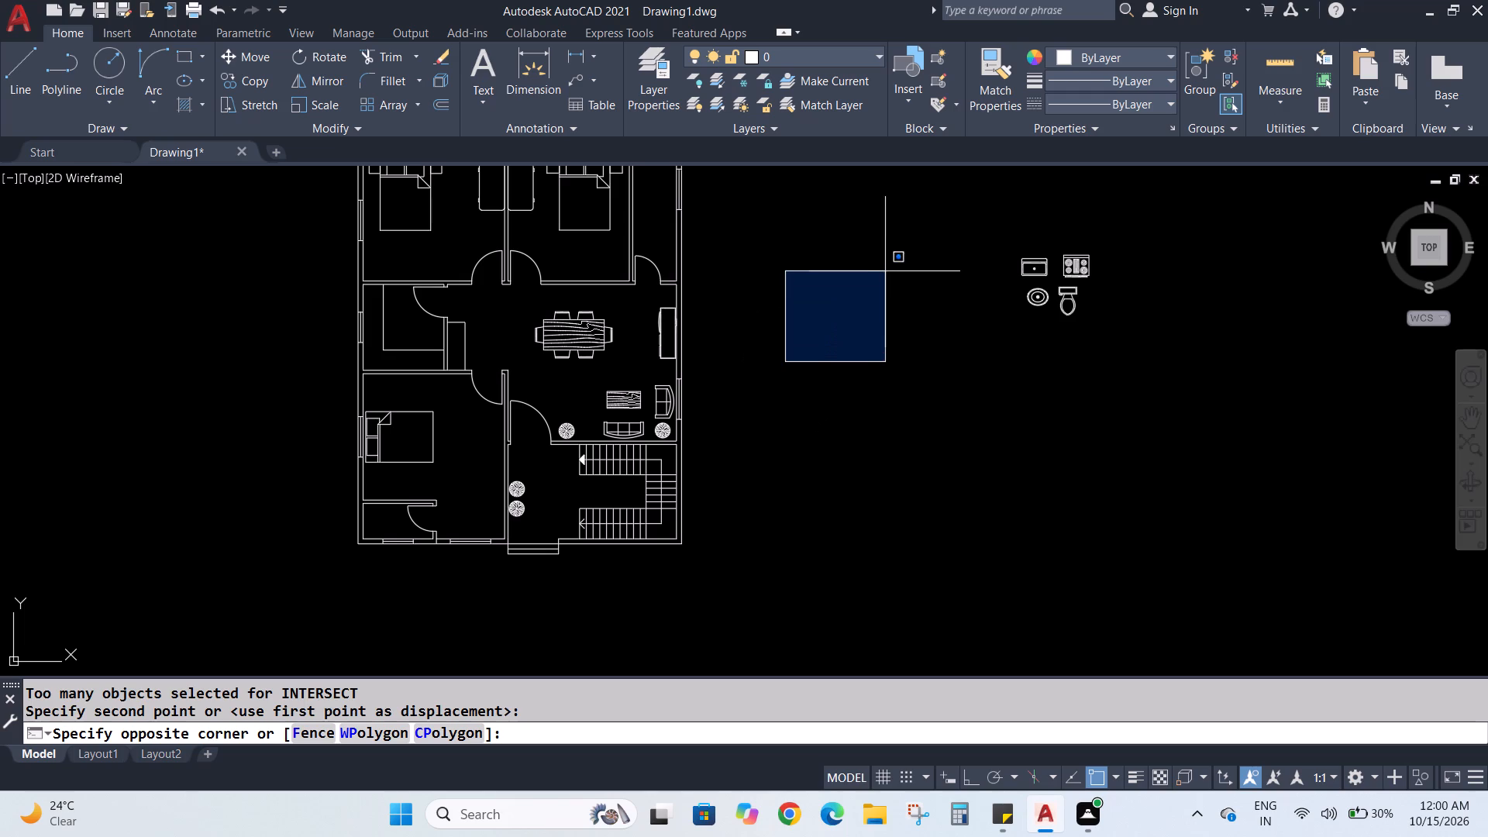
left_click(779, 329)
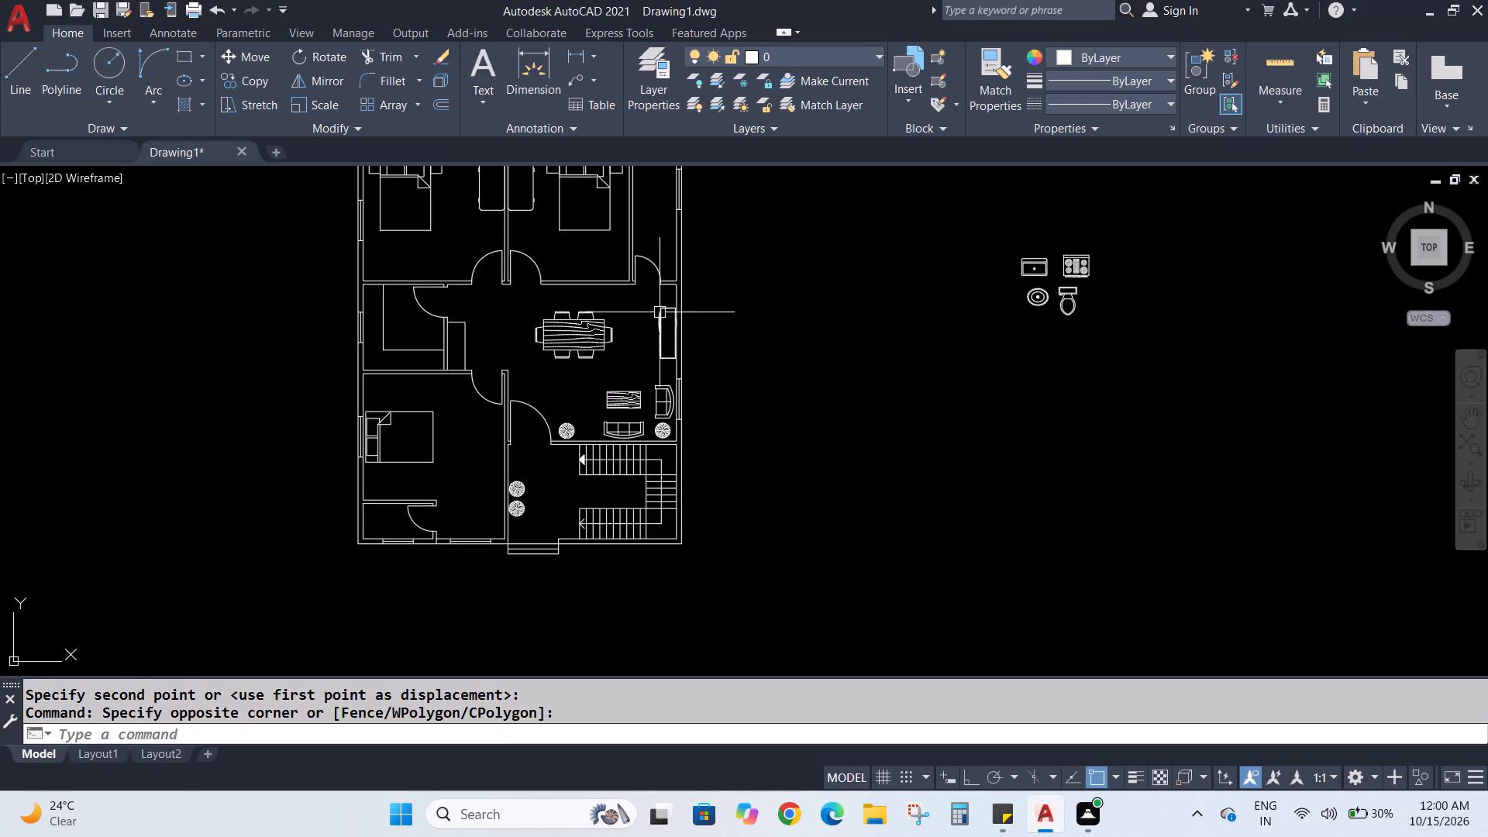
Move the oval washbasin from the spare blocks into the hall, just right of the narrow rectangle beside the middle-left room.
left_click(1045, 293)
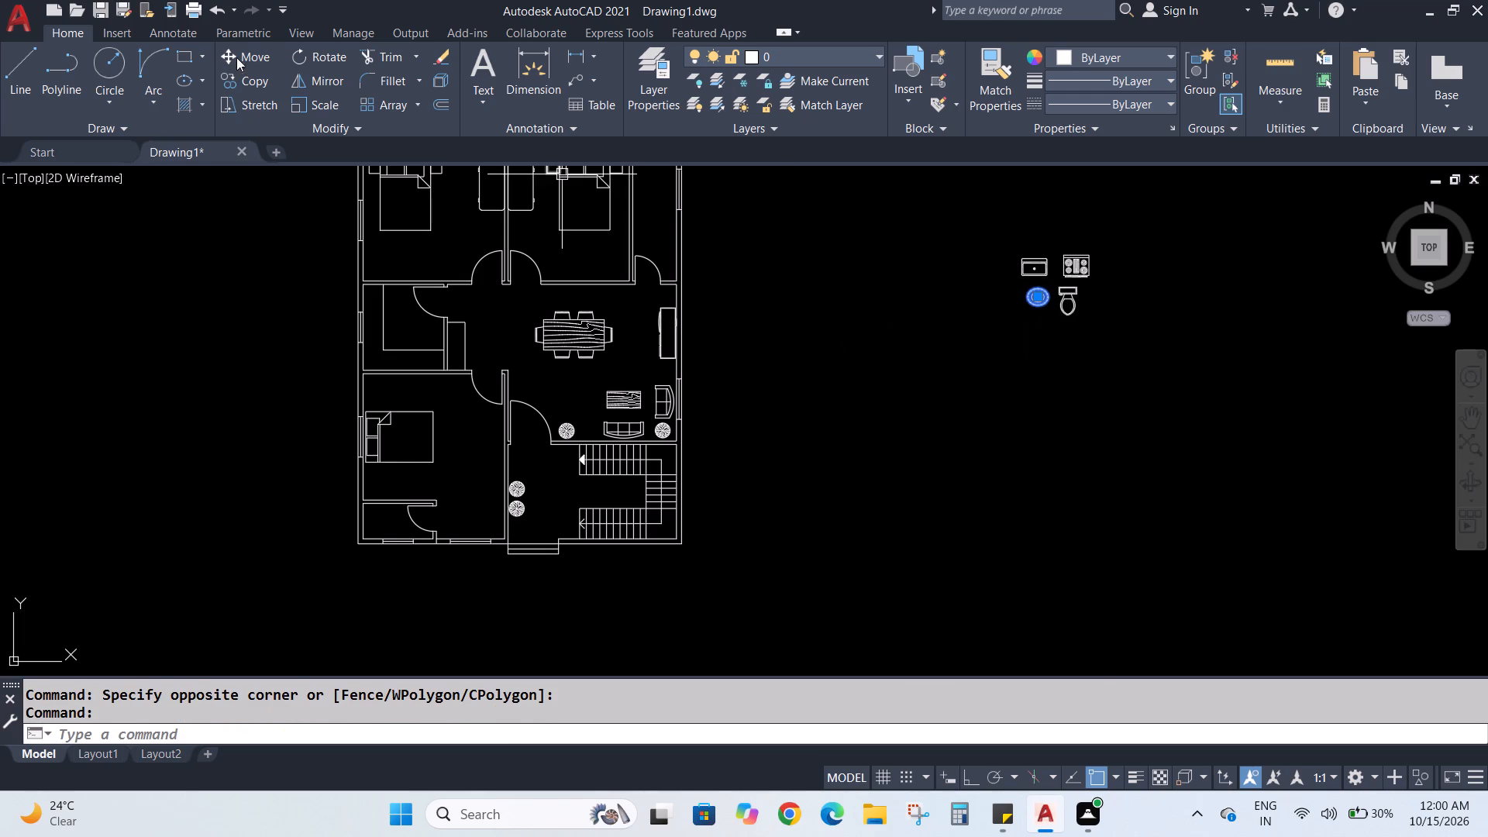
left_click(246, 57)
left_click(1042, 294)
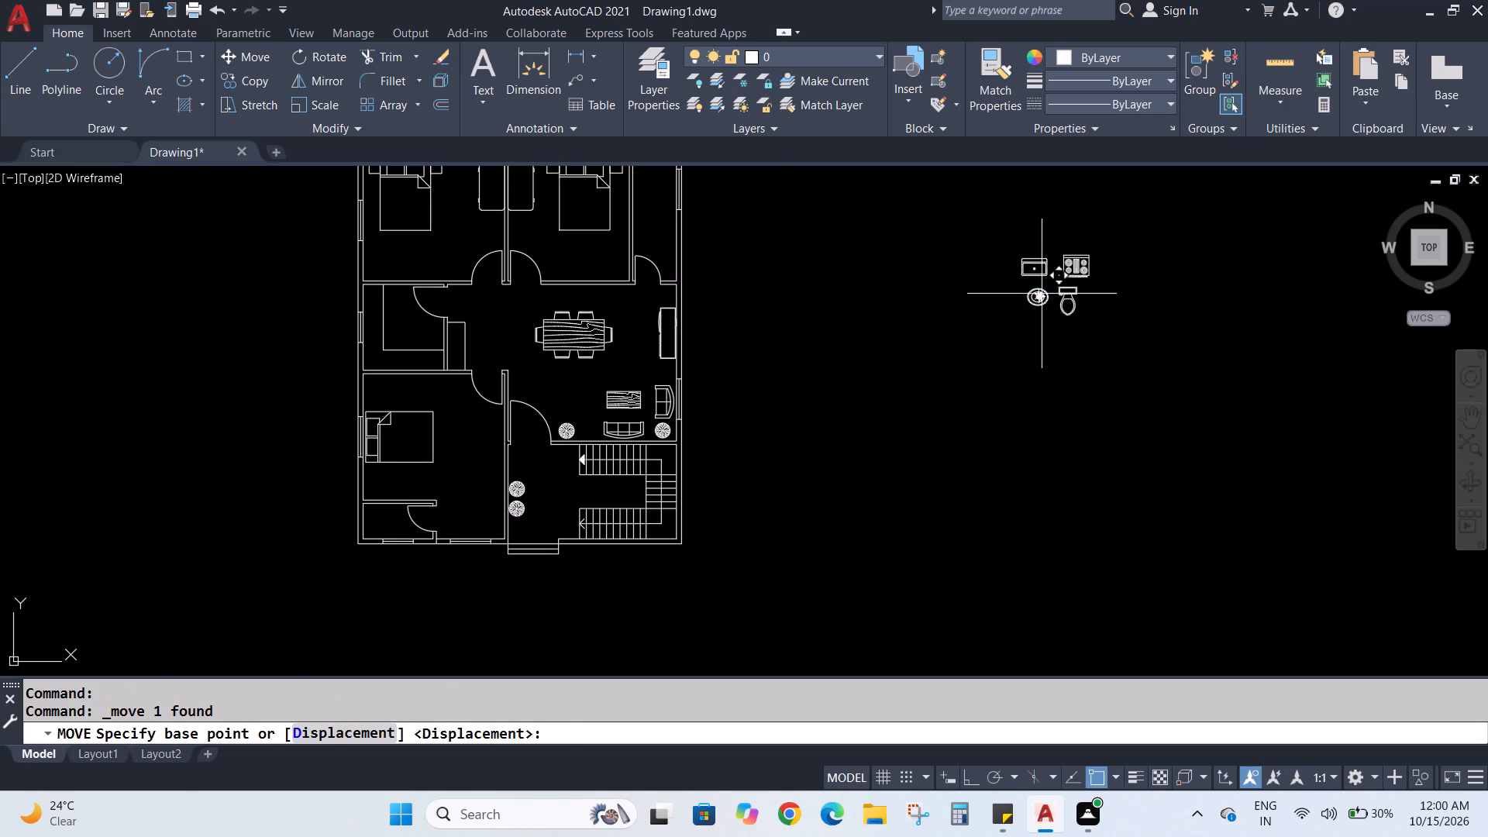
left_click(485, 348)
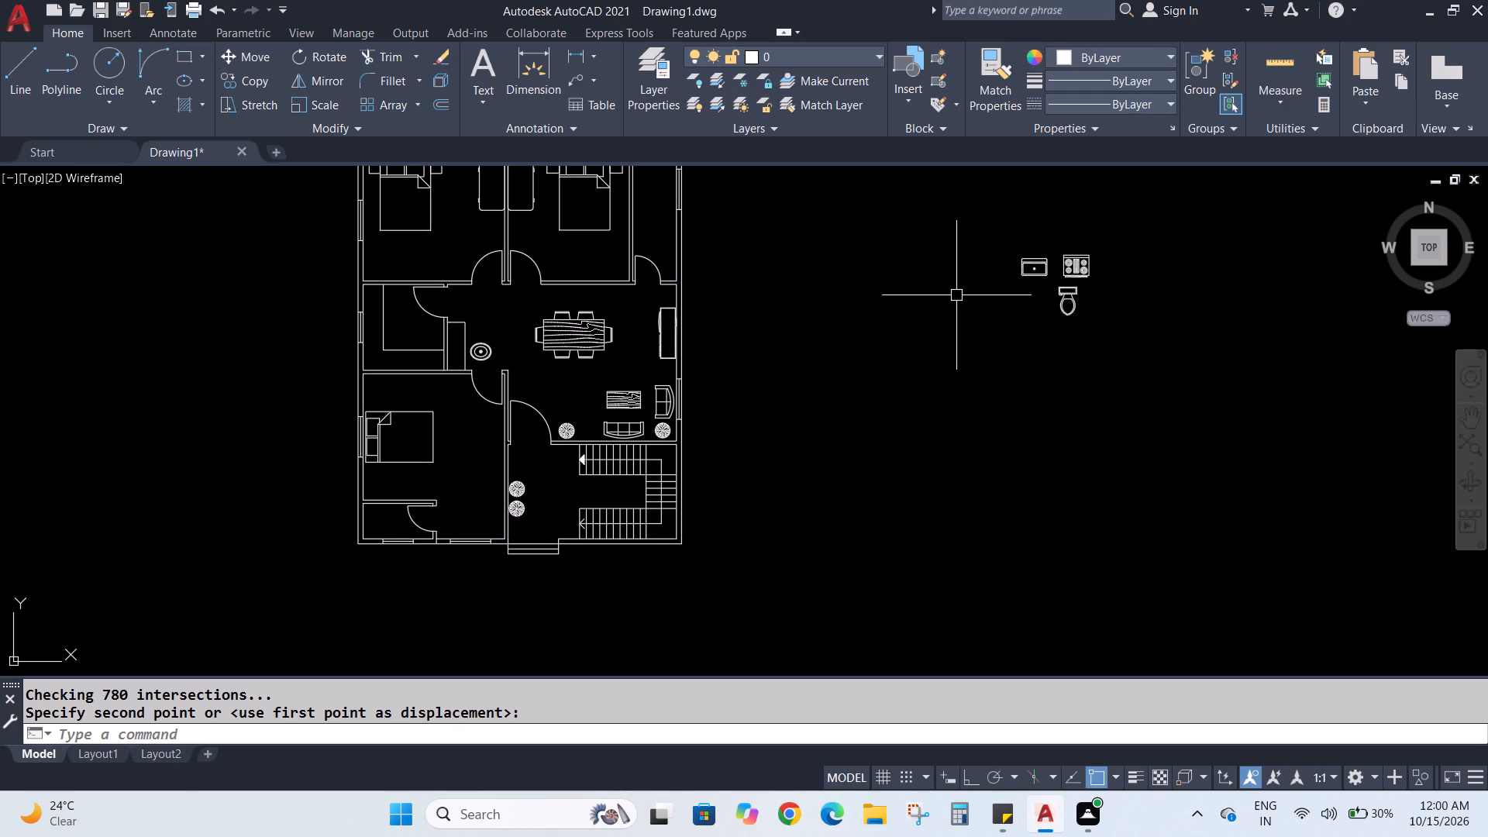
Copy the oval washbasin from its centre into the small lower-left room and the narrow upper-right room, near its right wall above the door.
scroll(445, 354, "up", 1)
left_click(508, 351)
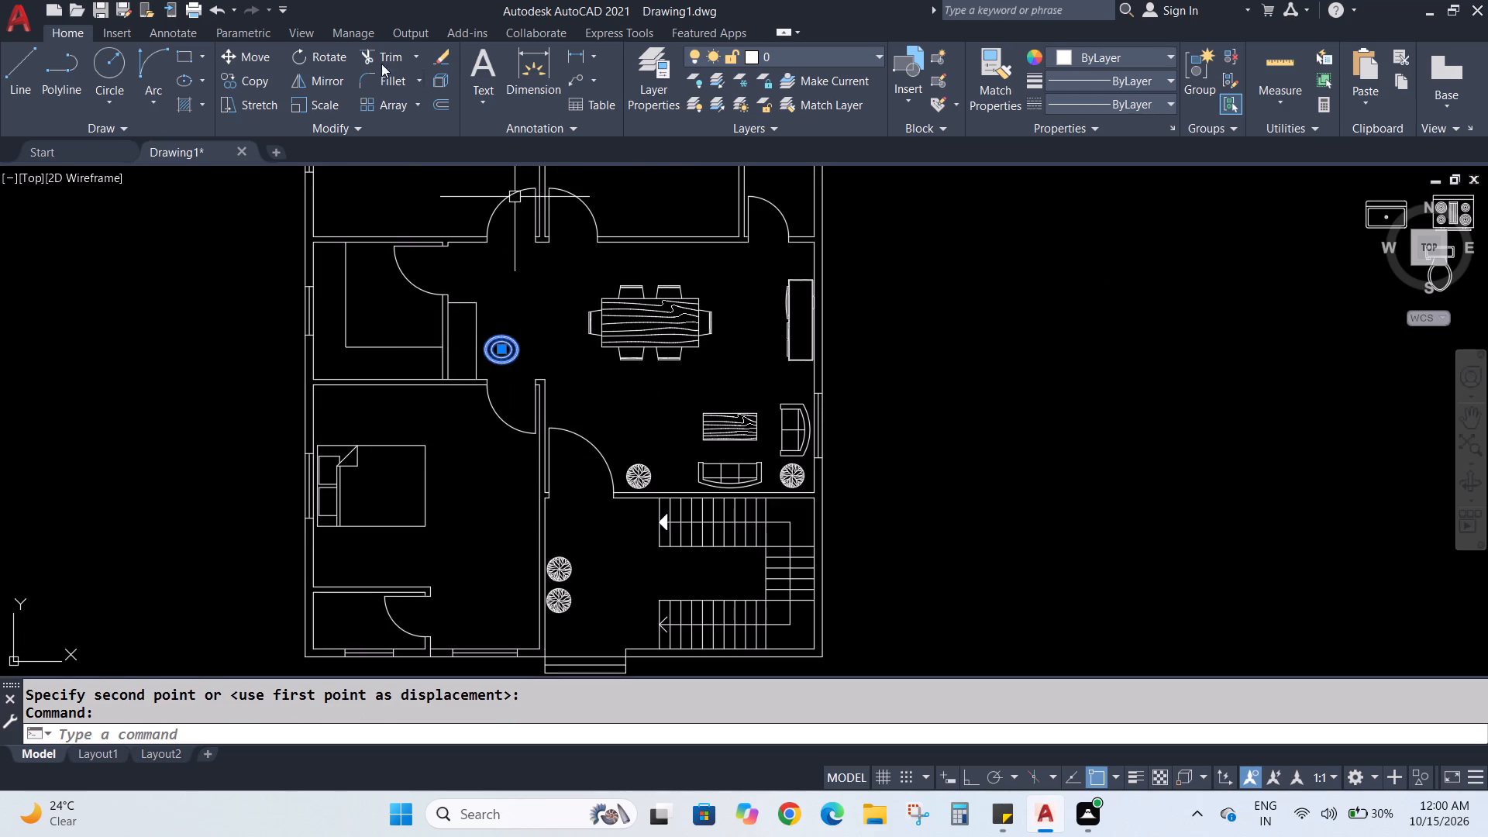
left_click(250, 77)
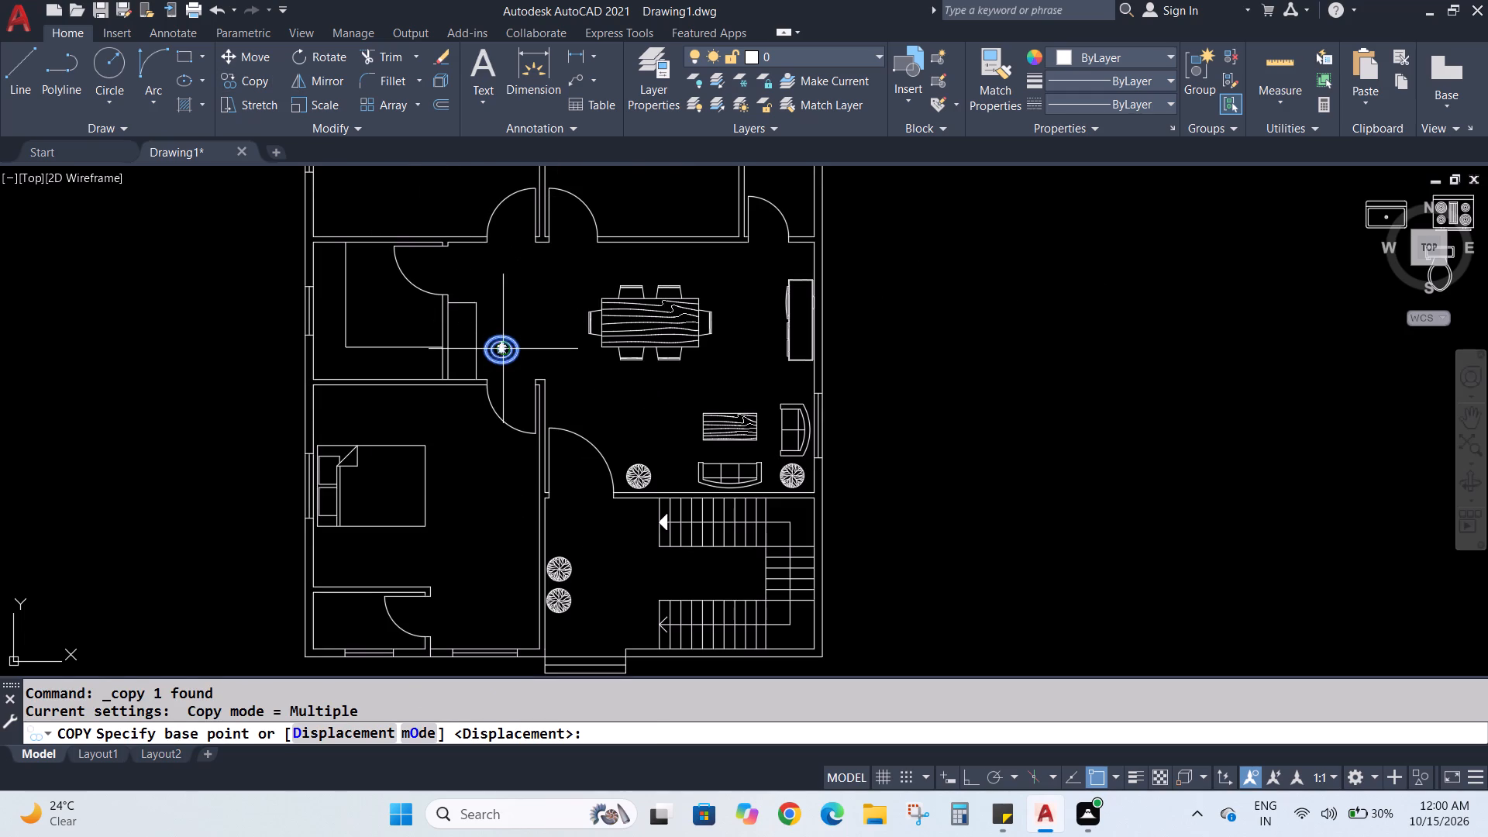
left_click(503, 349)
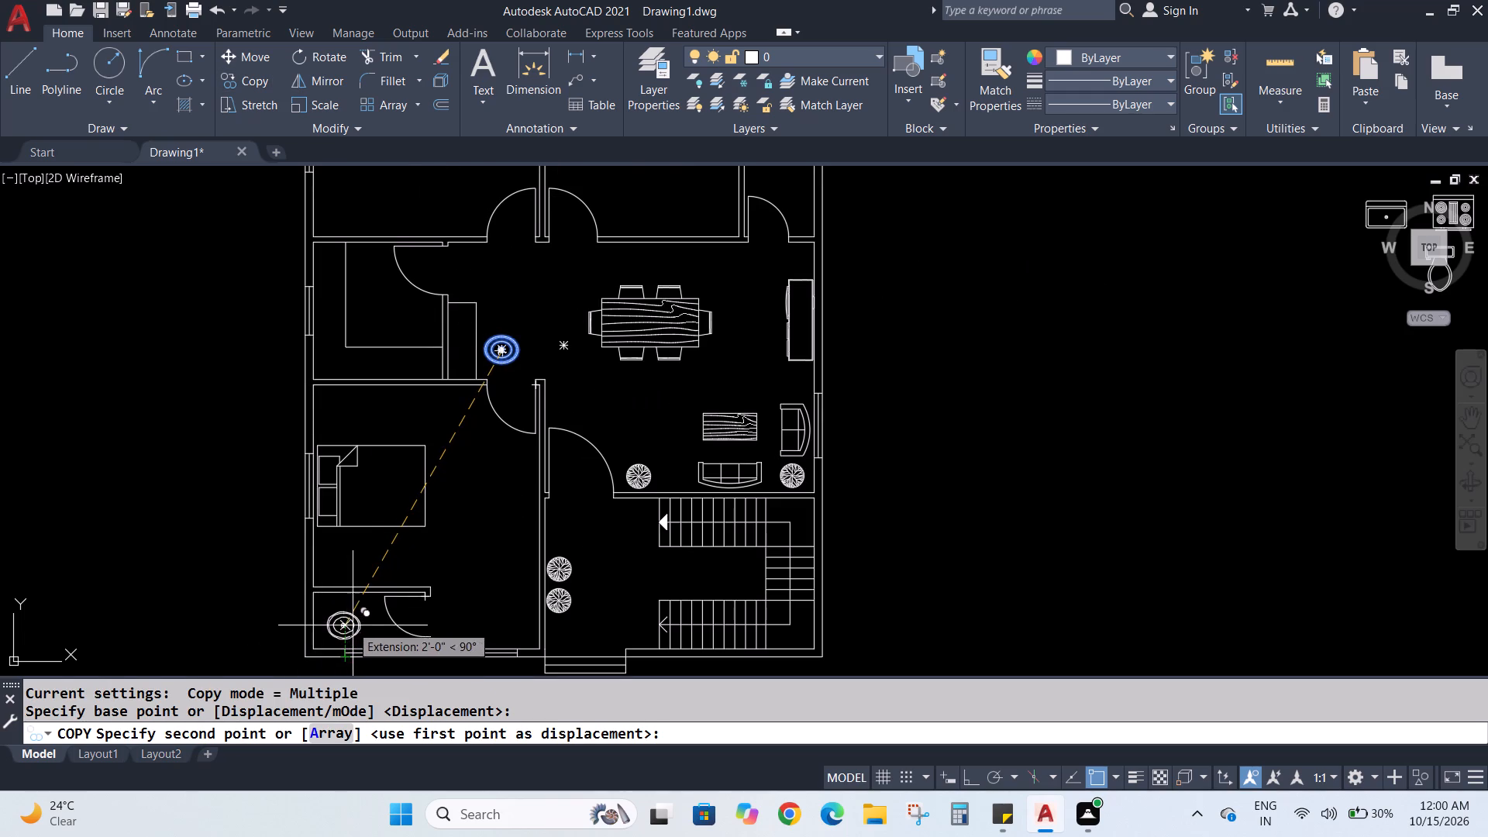
left_click(353, 625)
scroll(523, 507, "down", 4)
scroll(553, 439, "up", 4)
scroll(615, 496, "up", 1)
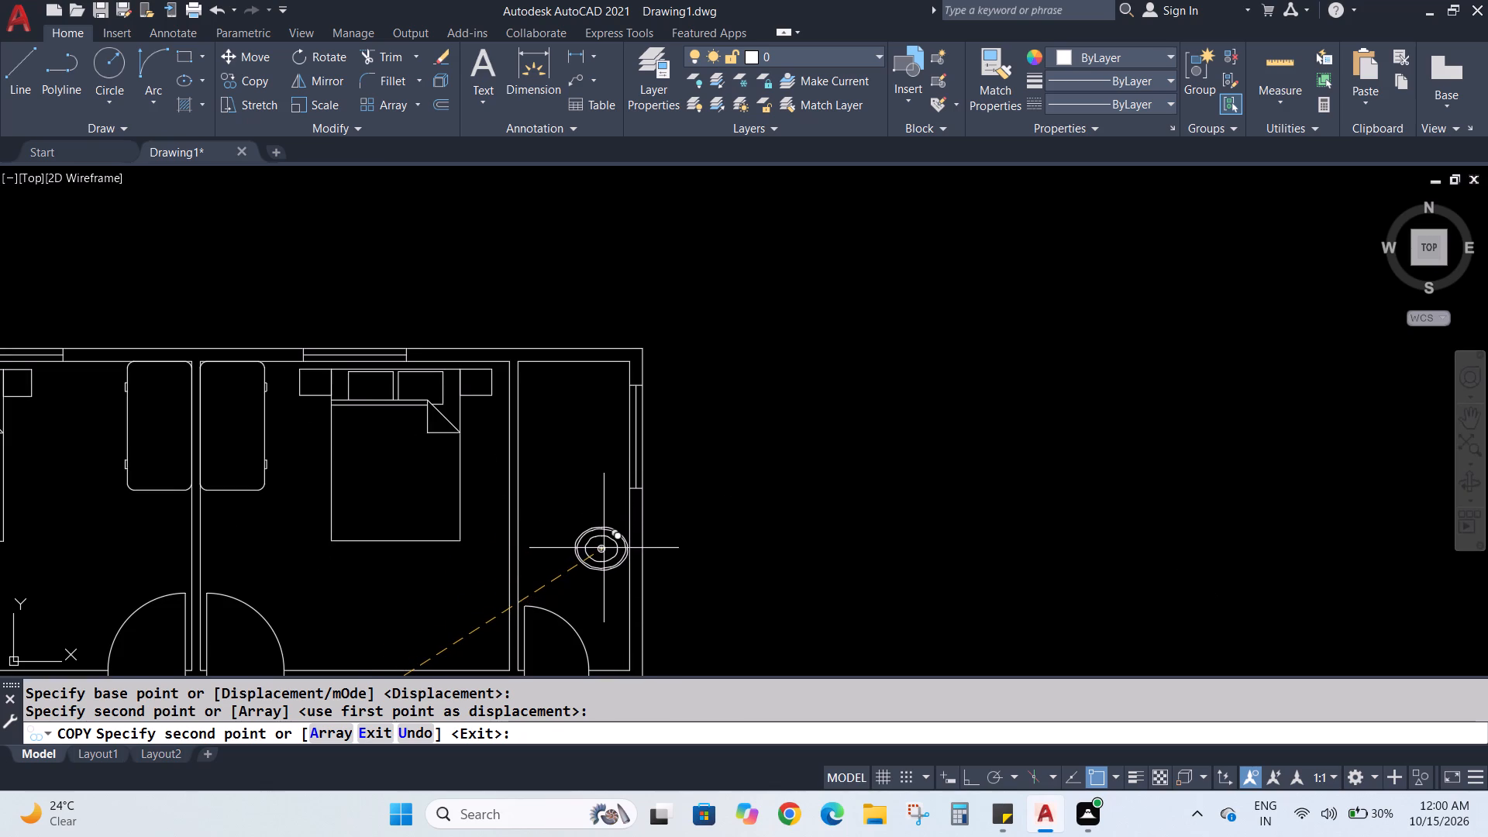
left_click(600, 553)
scroll(614, 526, "down", 5)
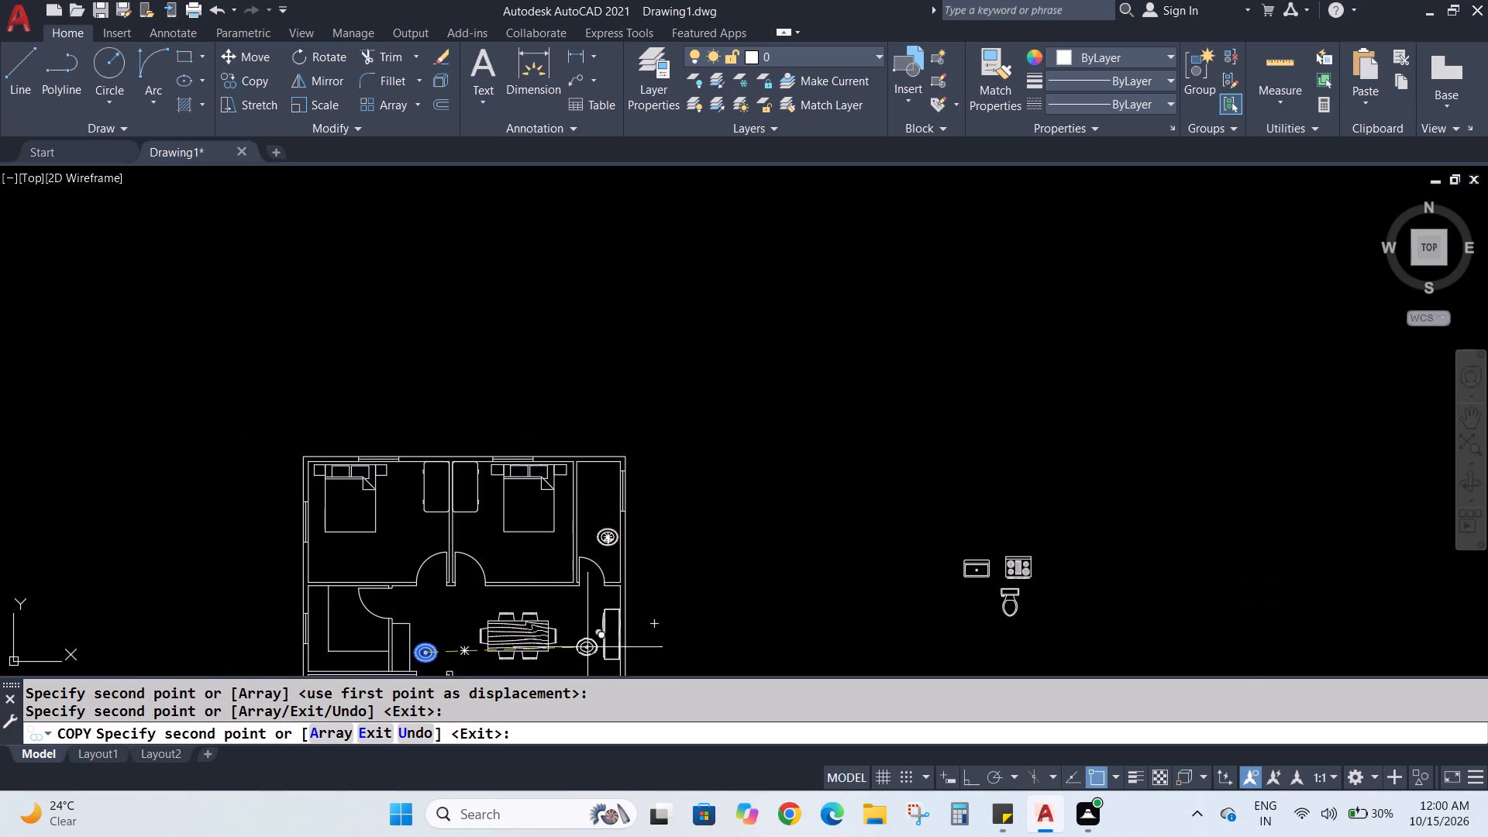
key("Escape")
scroll(546, 546, "up", 2)
scroll(635, 545, "up", 2)
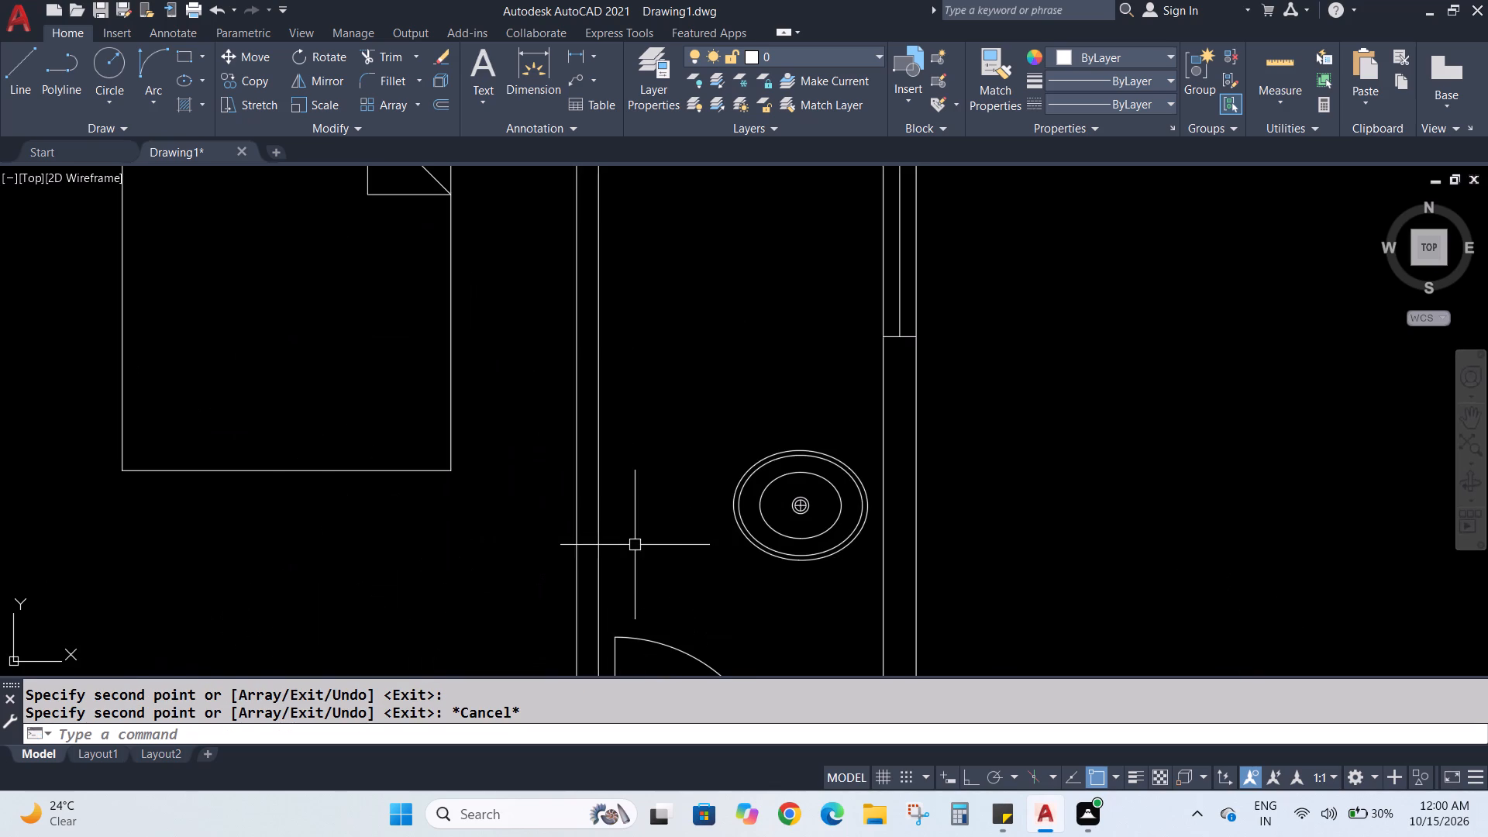
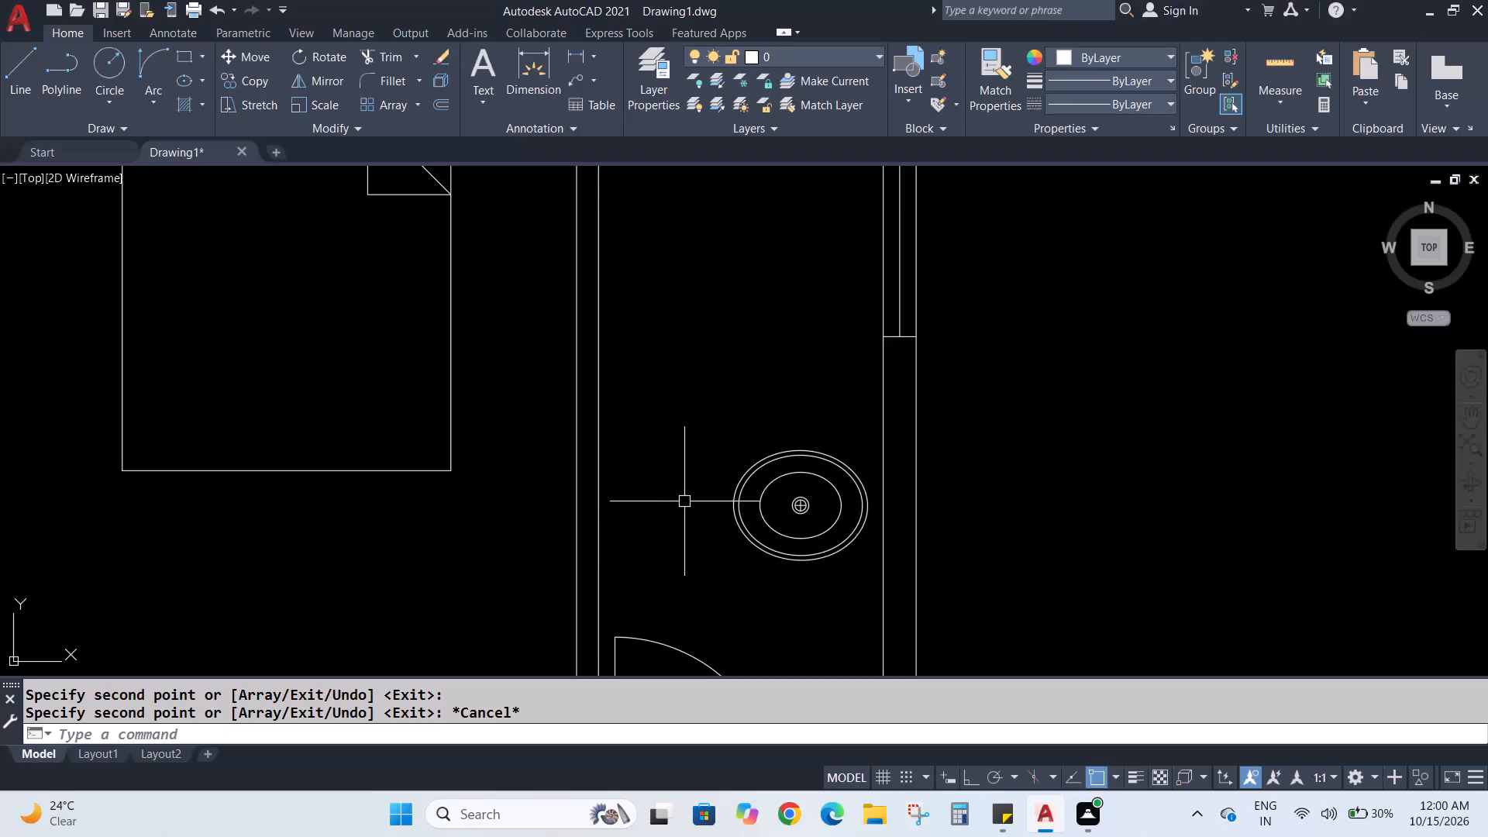
Rotate the oval washbasin in the narrow upper-right room a quarter turn about its top edge so it stands lengthwise along the wall.
left_click(797, 509)
left_click(974, 778)
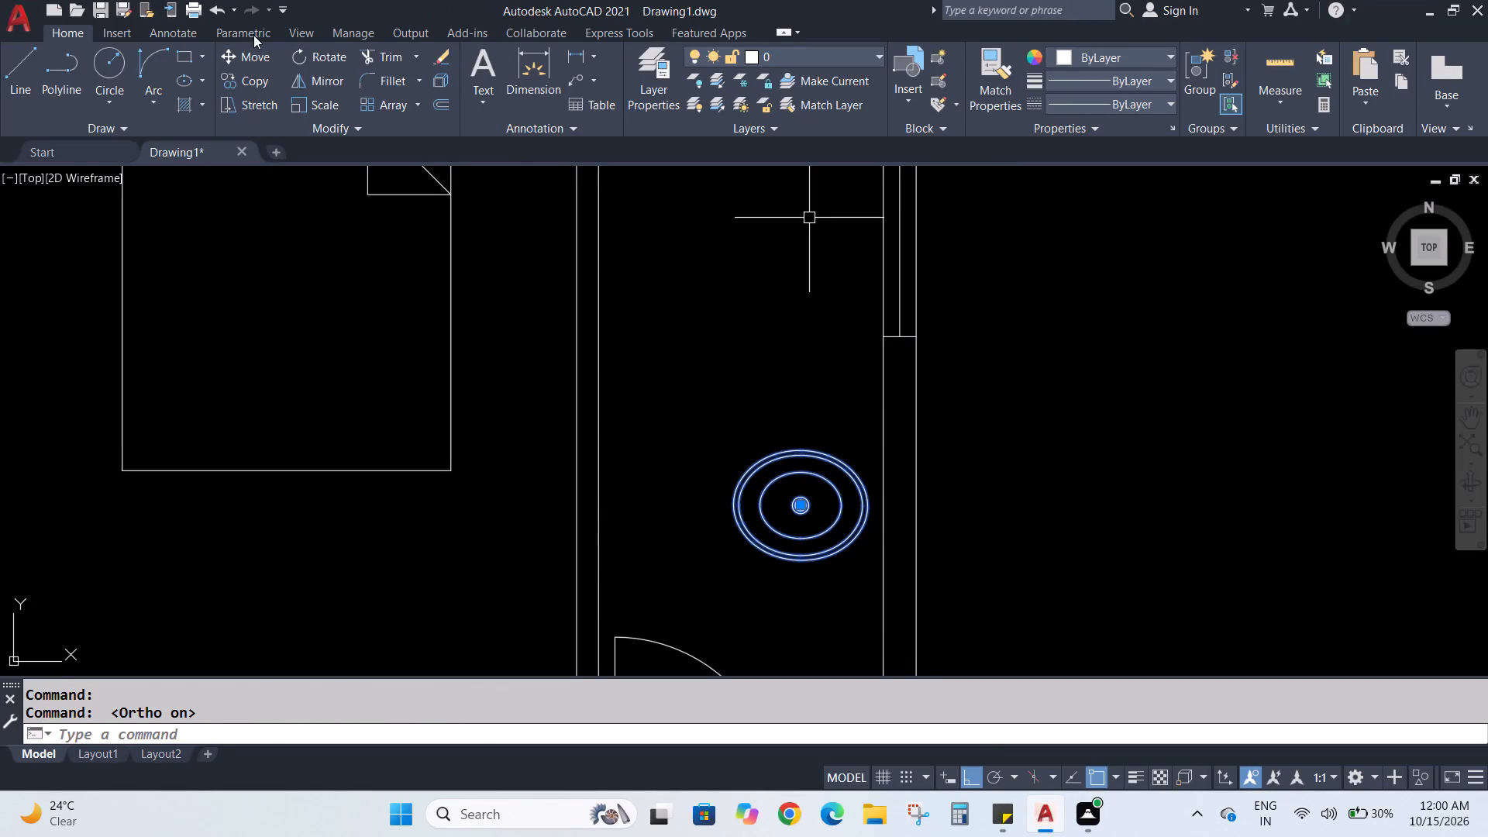
left_click(323, 57)
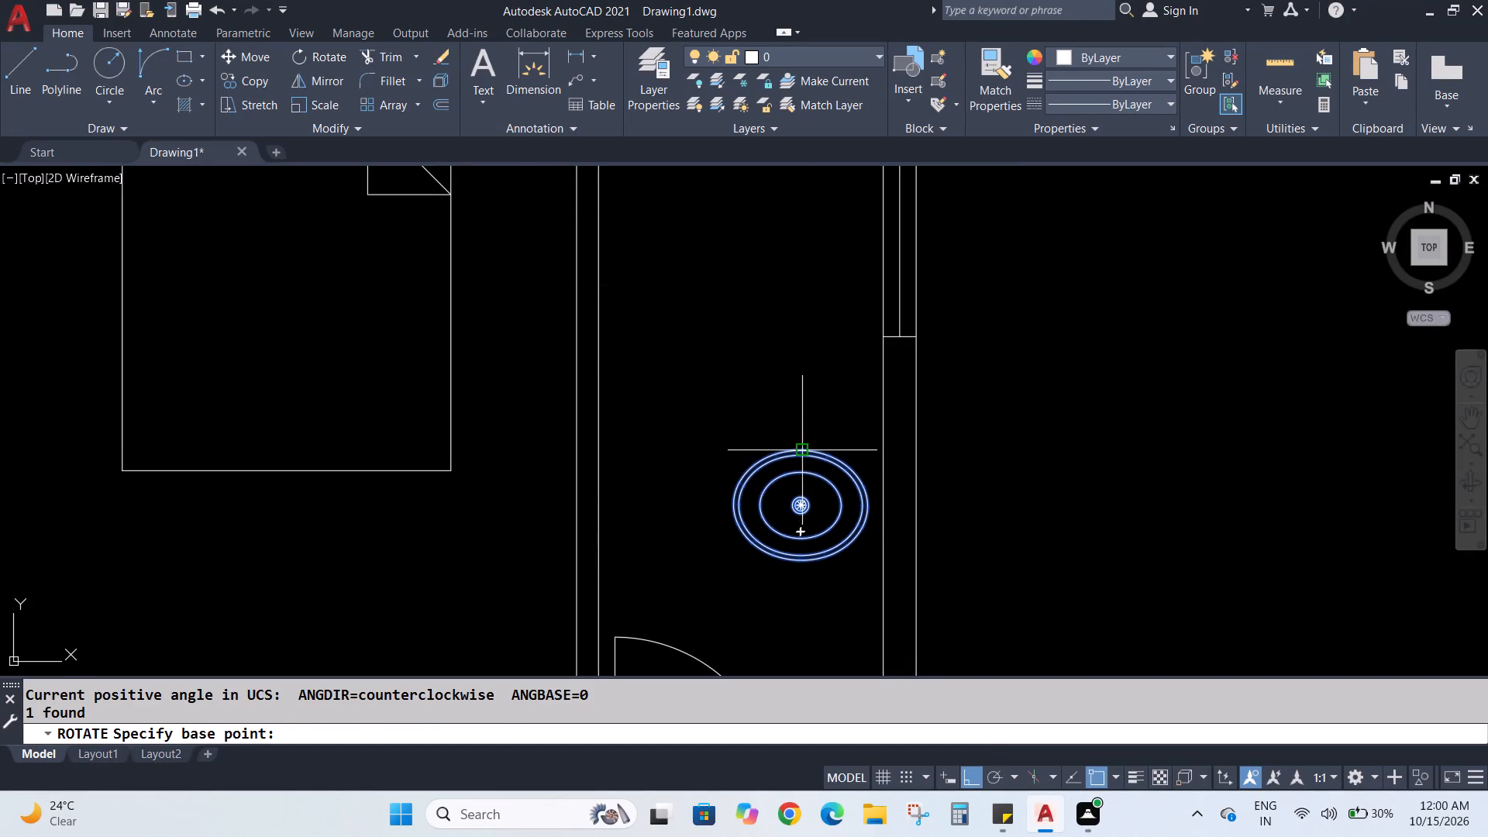
left_click(806, 451)
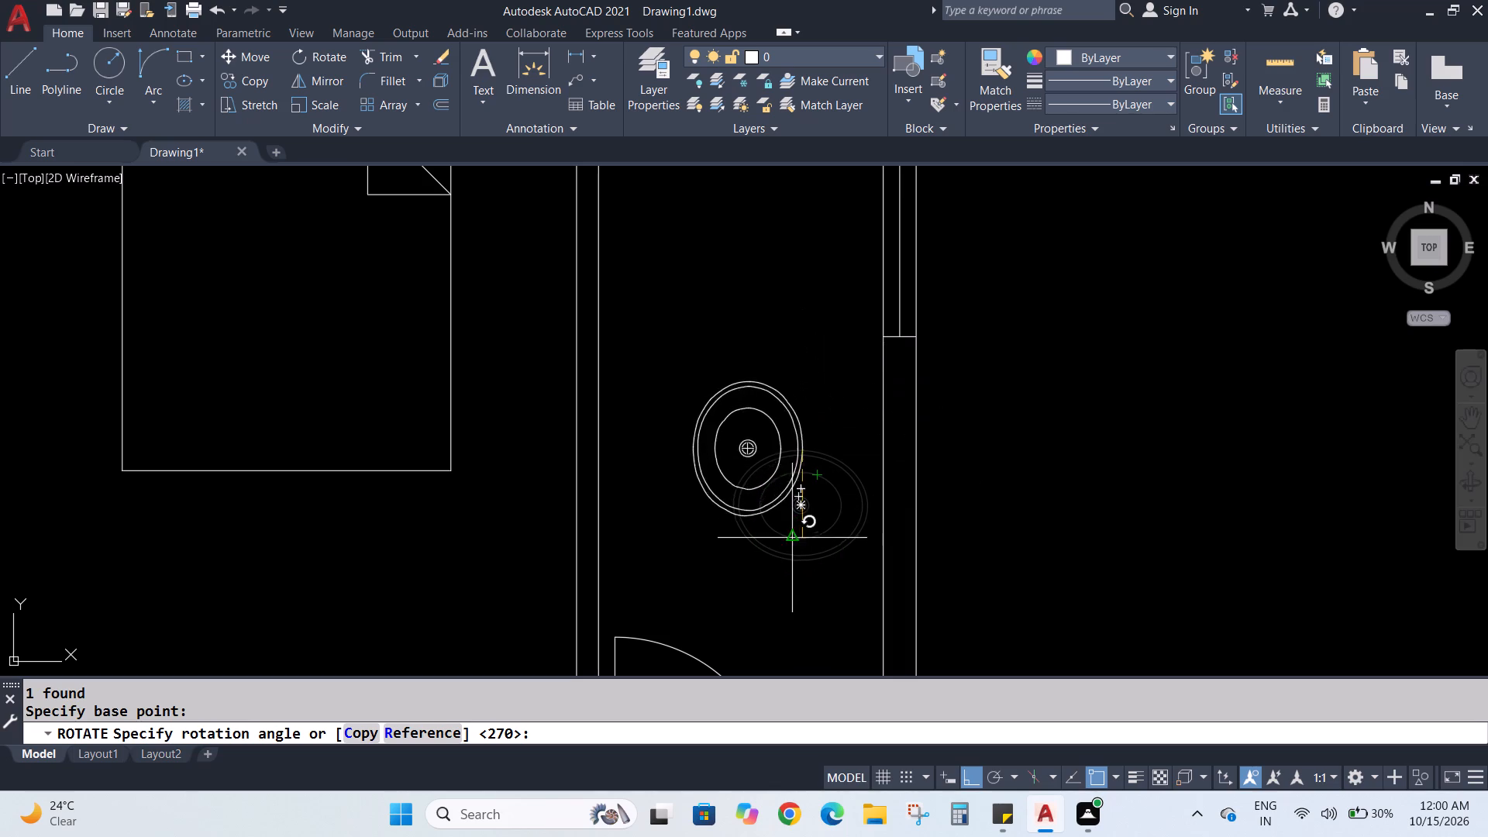
left_click(799, 604)
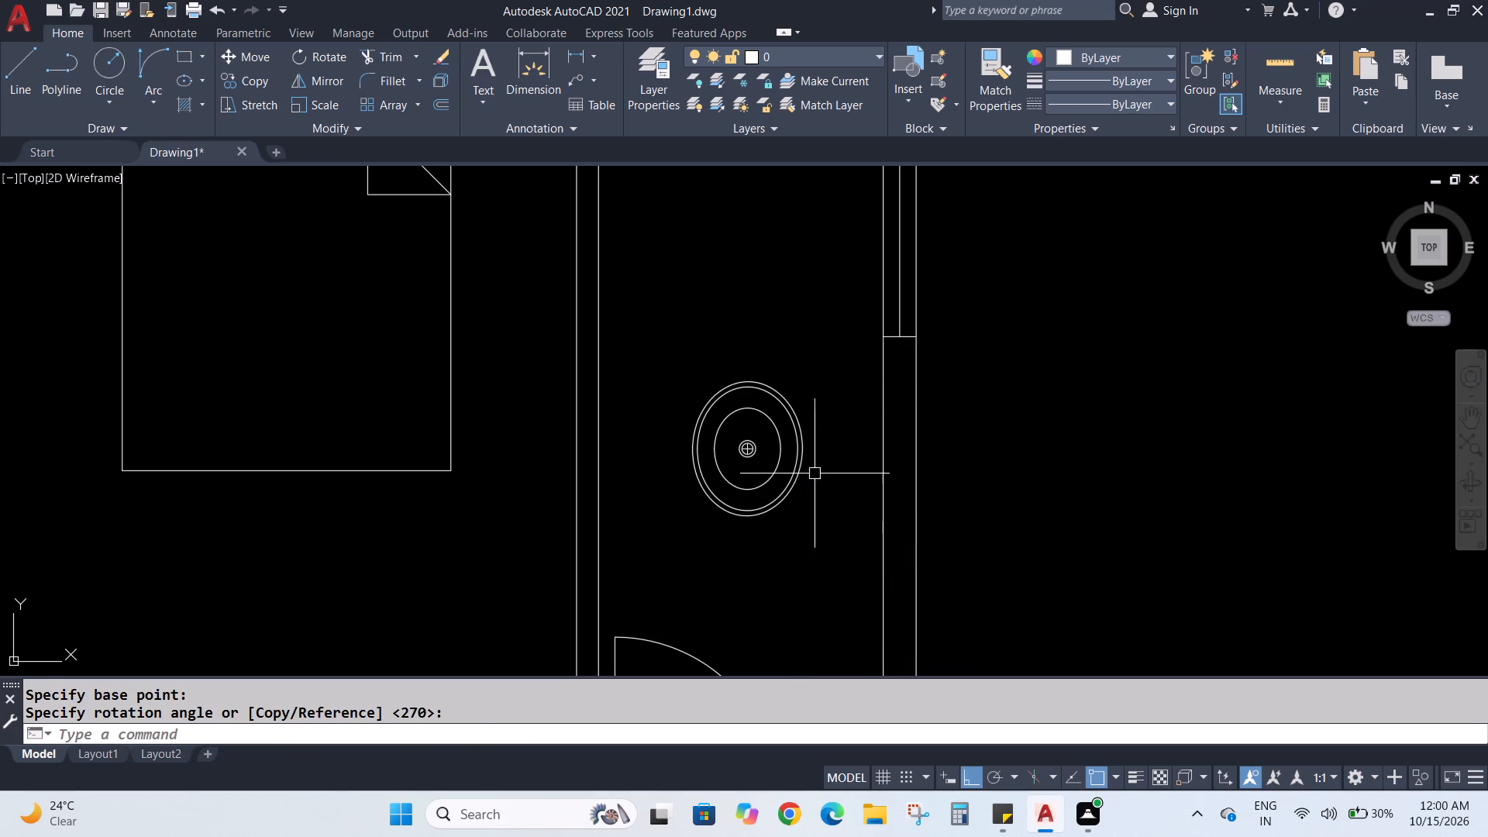
Move the rotated washbasin by its right edge against the inner face of the narrow upper-right room's right wall, above the door.
left_click(796, 438)
left_click(261, 58)
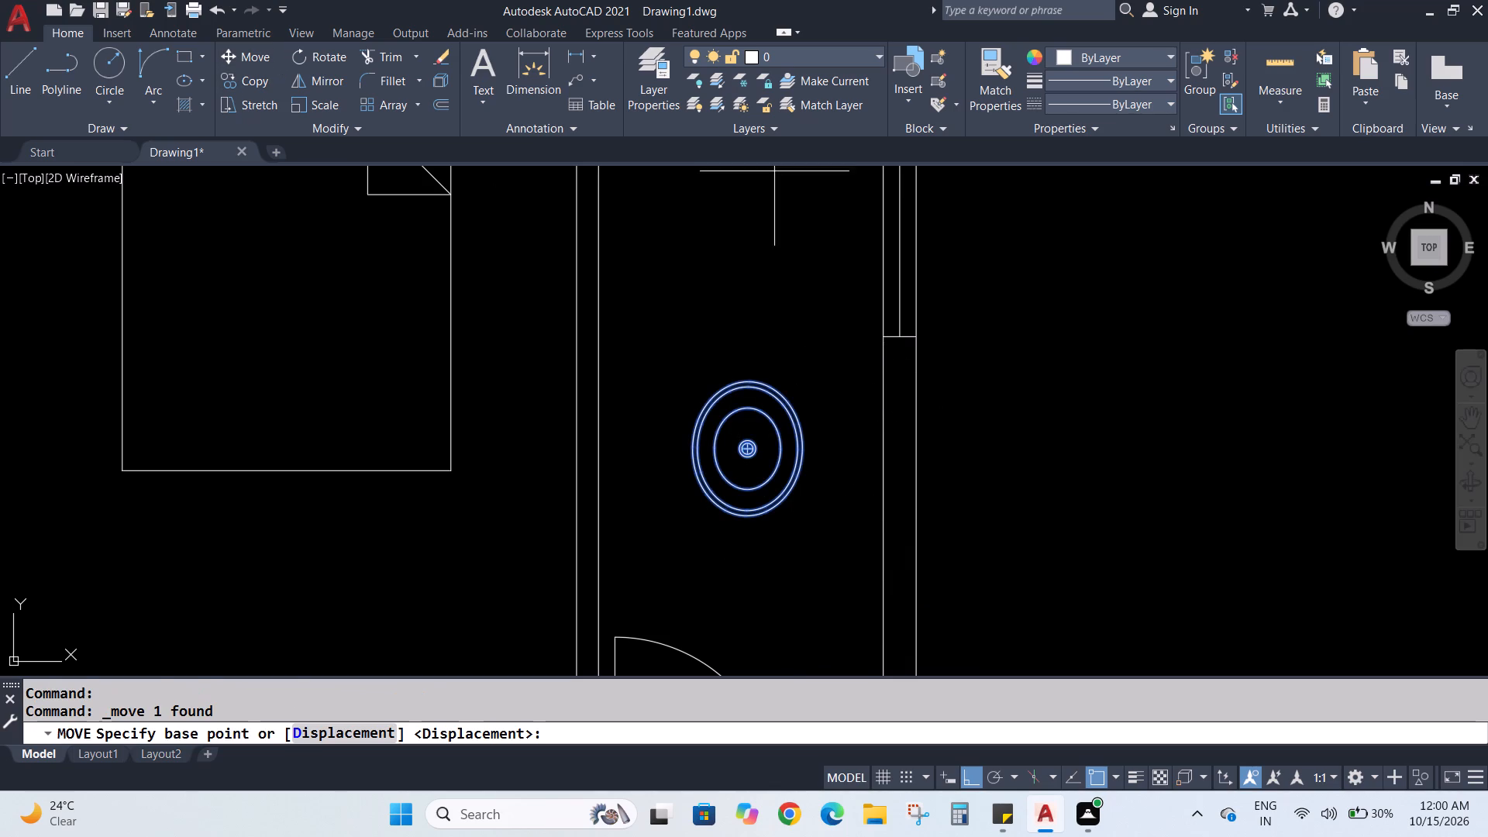
middle_click_drag(764, 584, 684, 544)
scroll(766, 584, "up", 1)
scroll(684, 544, "down", 2)
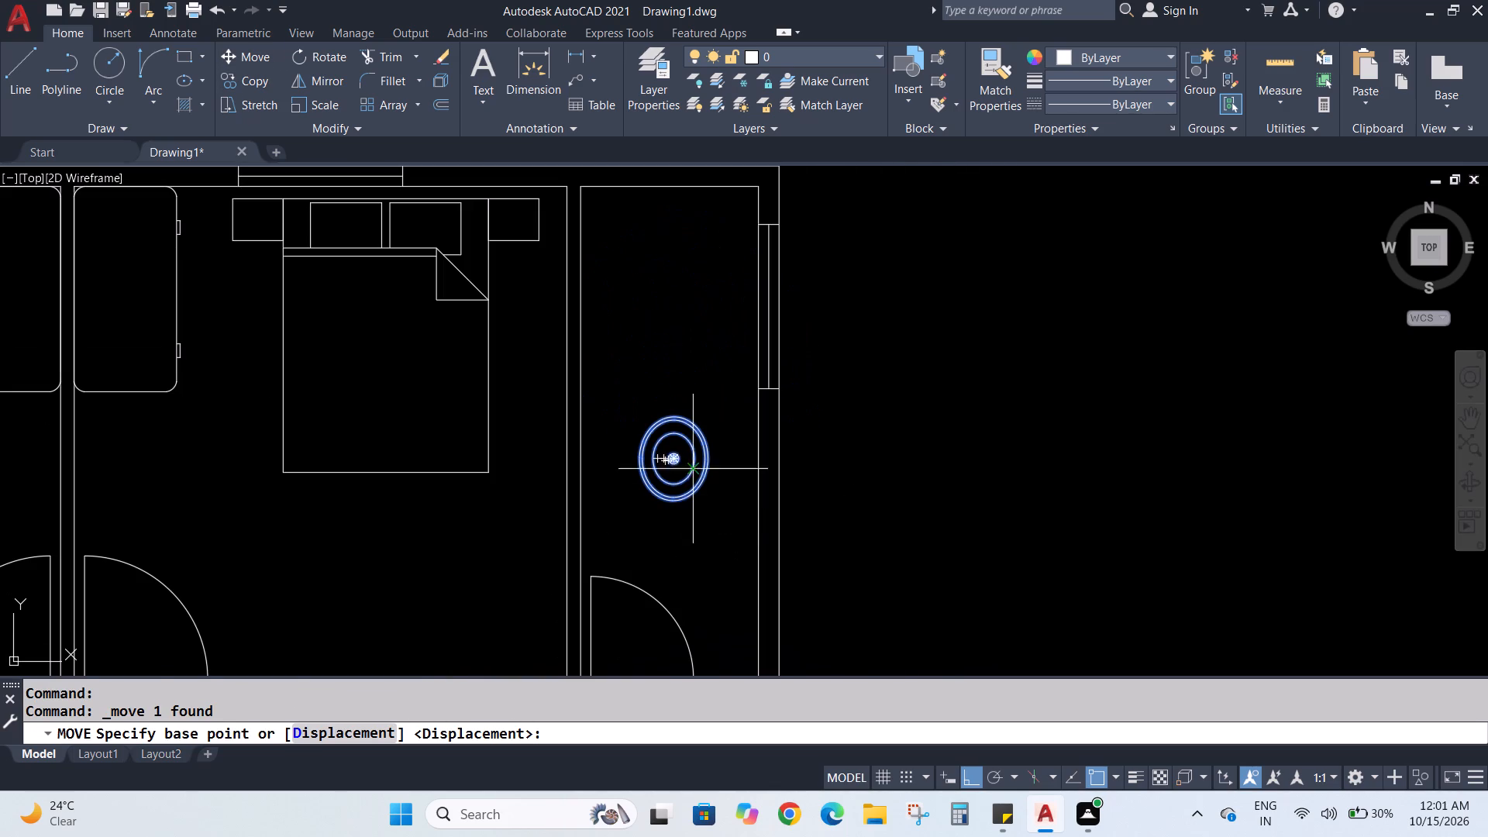
left_click(712, 458)
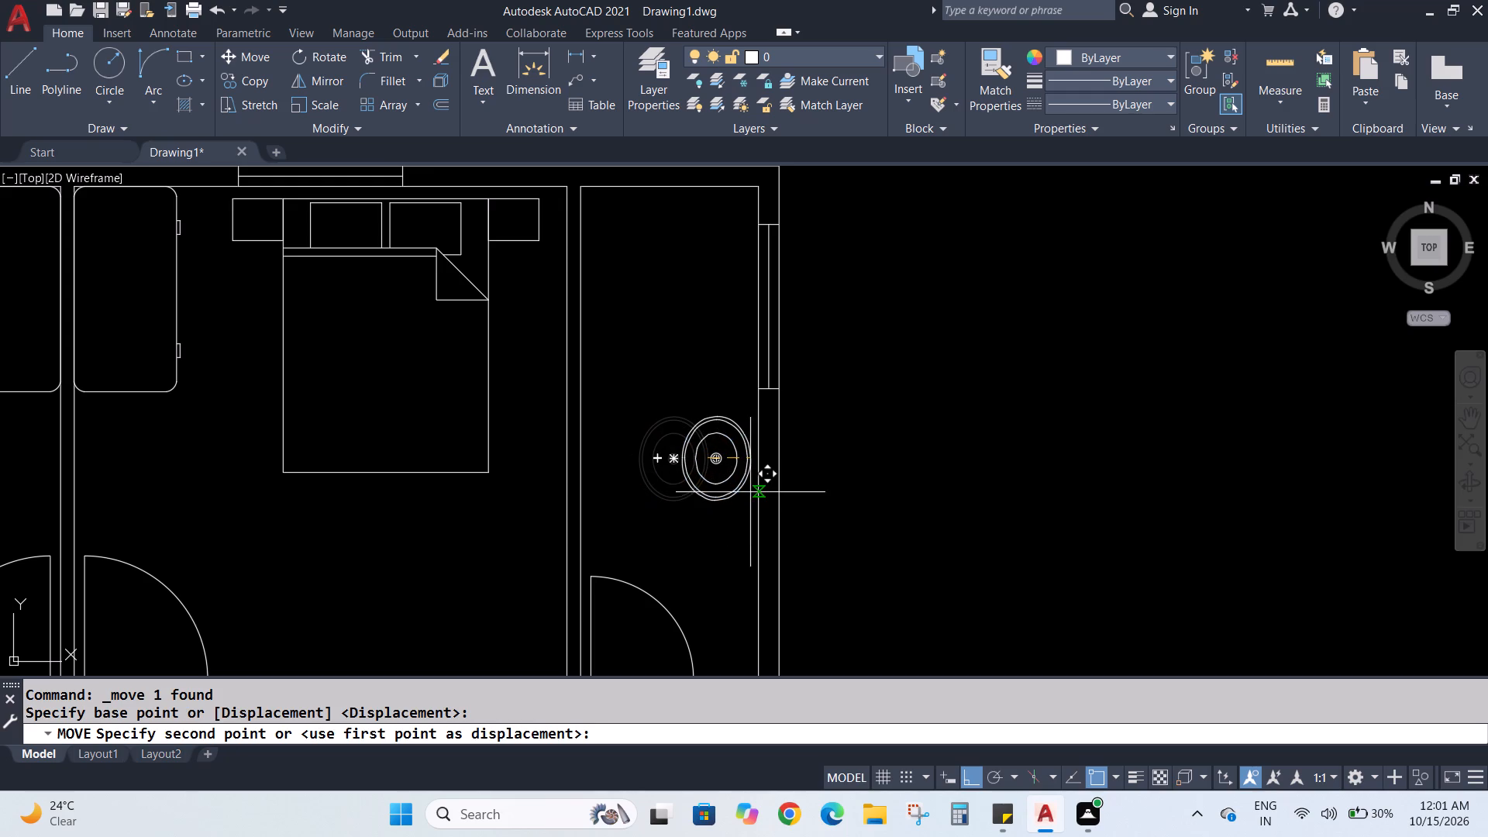
left_click(969, 776)
scroll(801, 567, "up", 2)
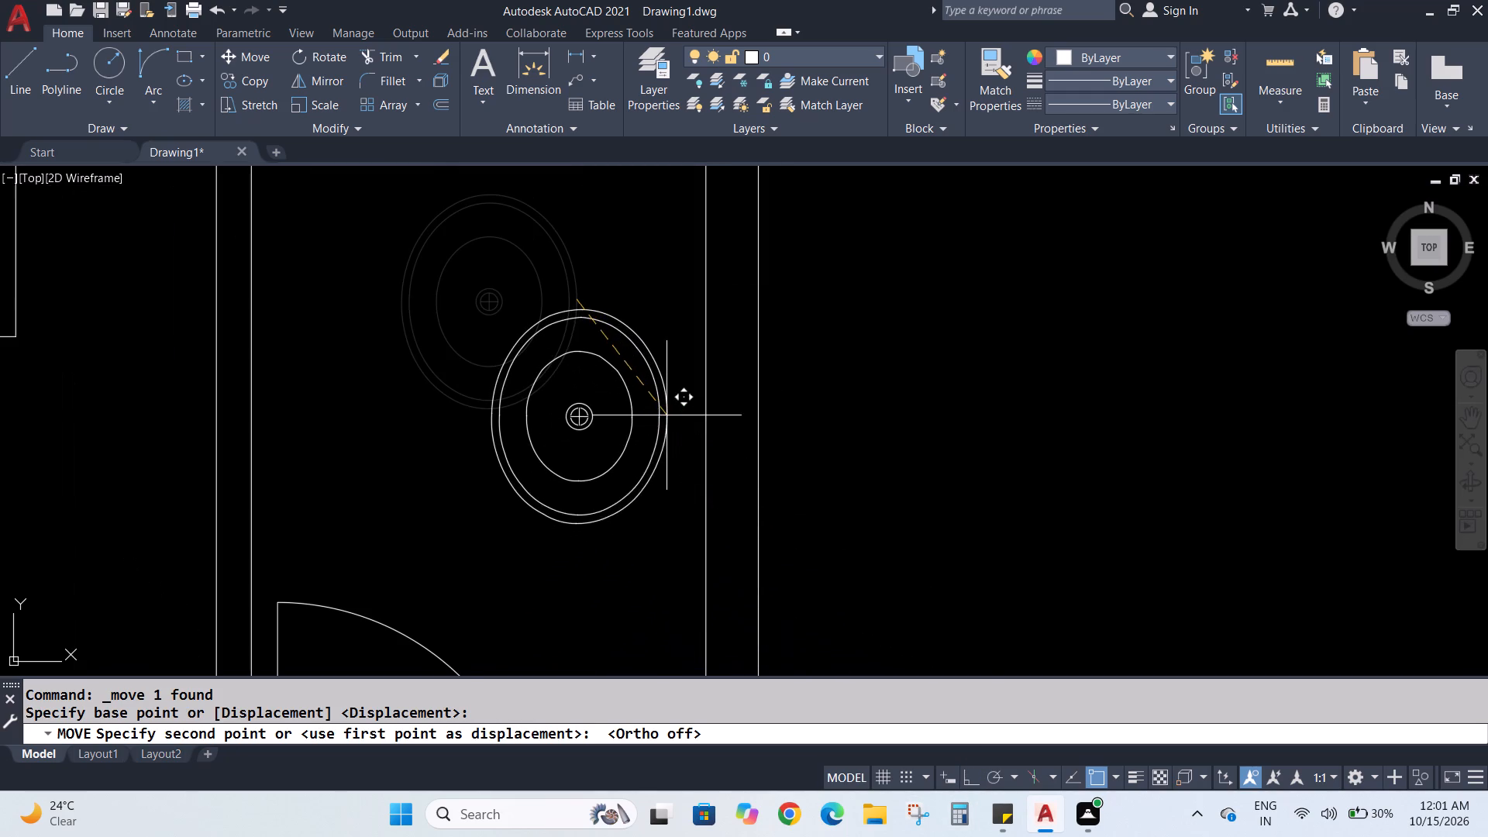
left_click(704, 412)
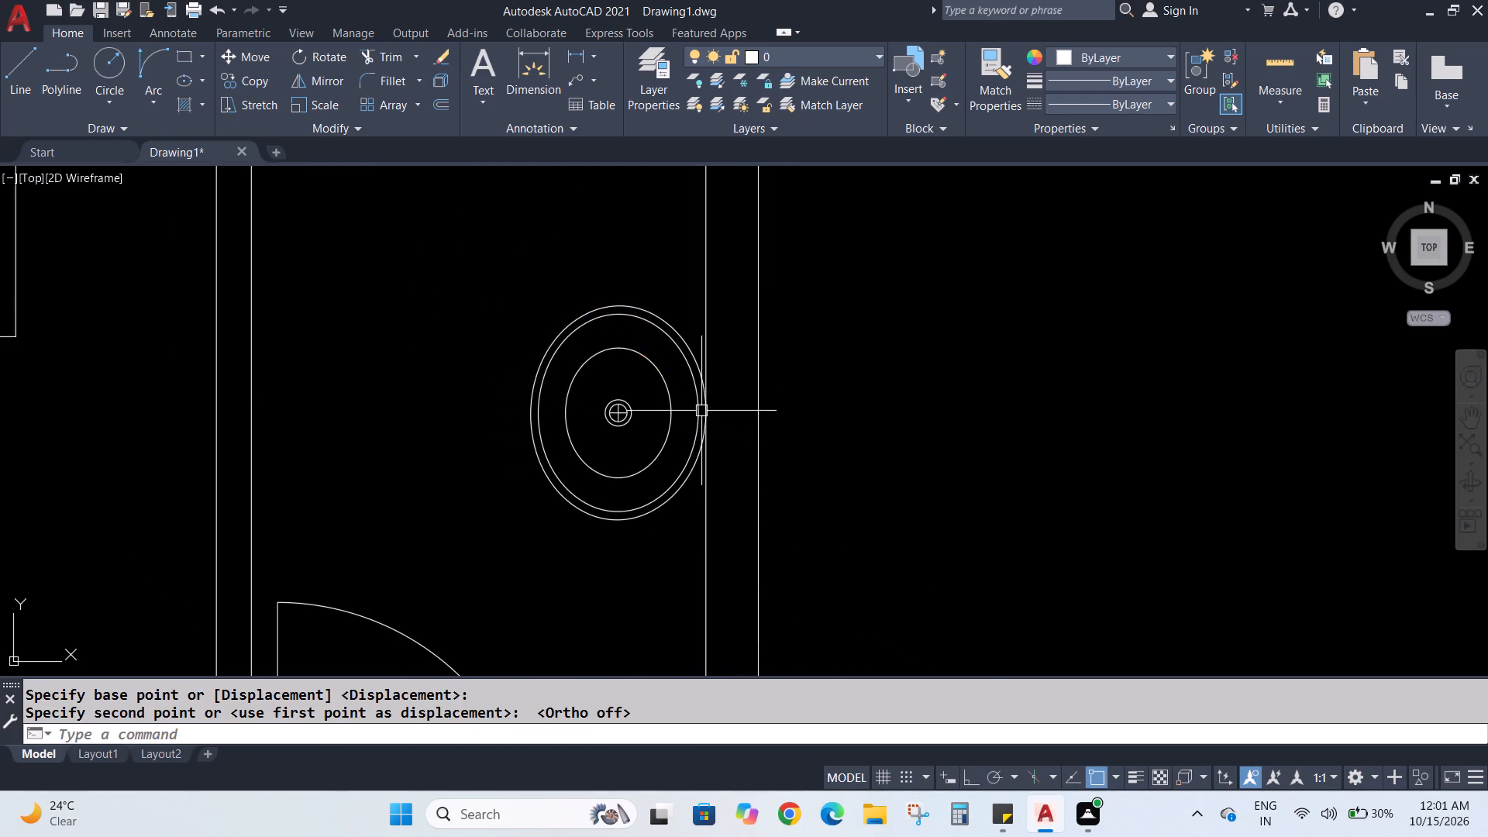
Rotate the hall washbasin beside the narrow rectangle a quarter turn about its top edge so its long axis is vertical.
scroll(591, 413, "down", 3)
scroll(509, 394, "down", 3)
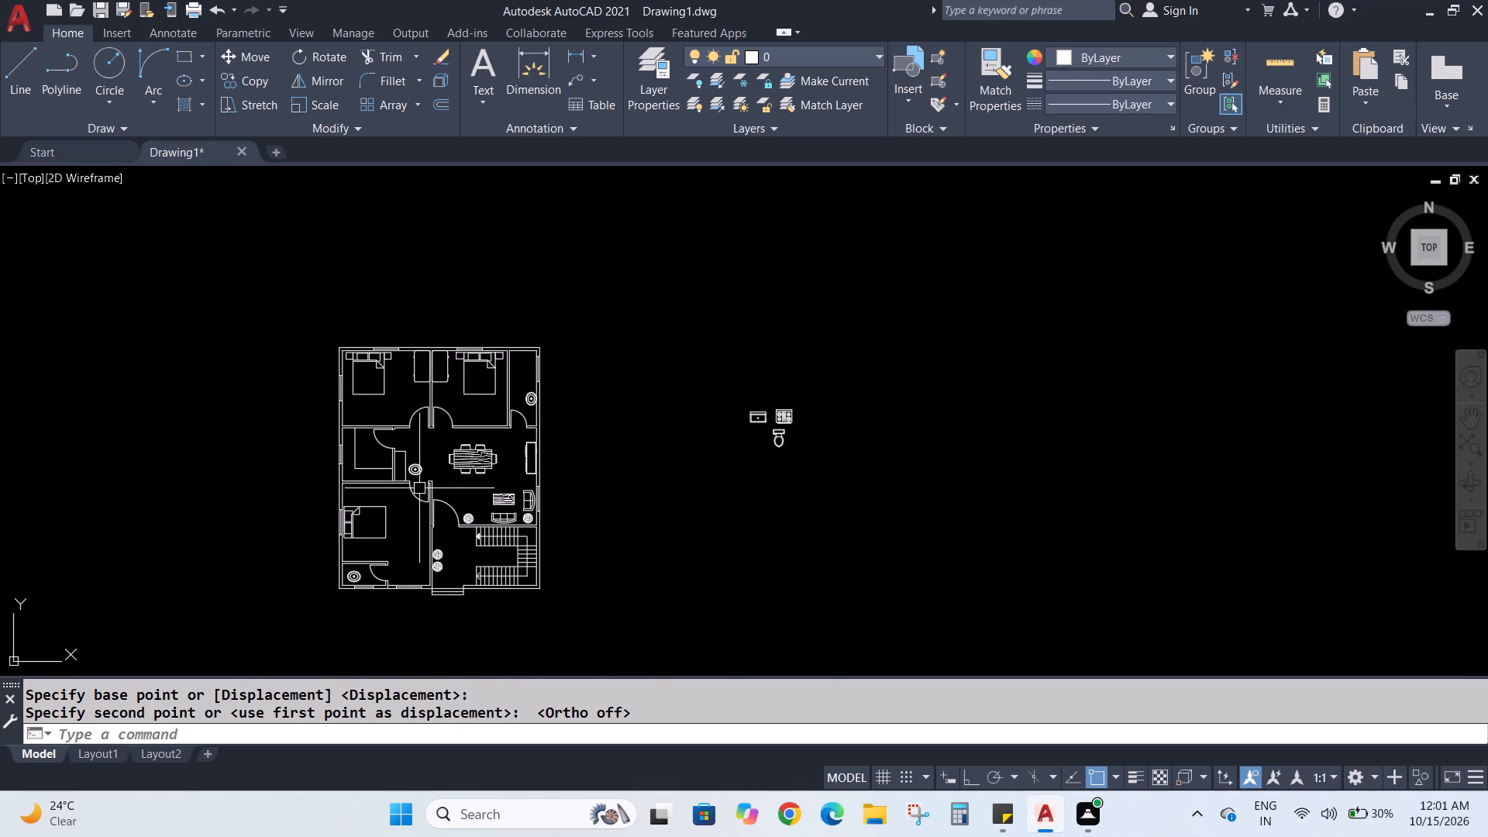
scroll(409, 500, "up", 3)
scroll(418, 428, "up", 2)
middle_click_drag(432, 412, 639, 545)
left_click(667, 401)
left_click(975, 772)
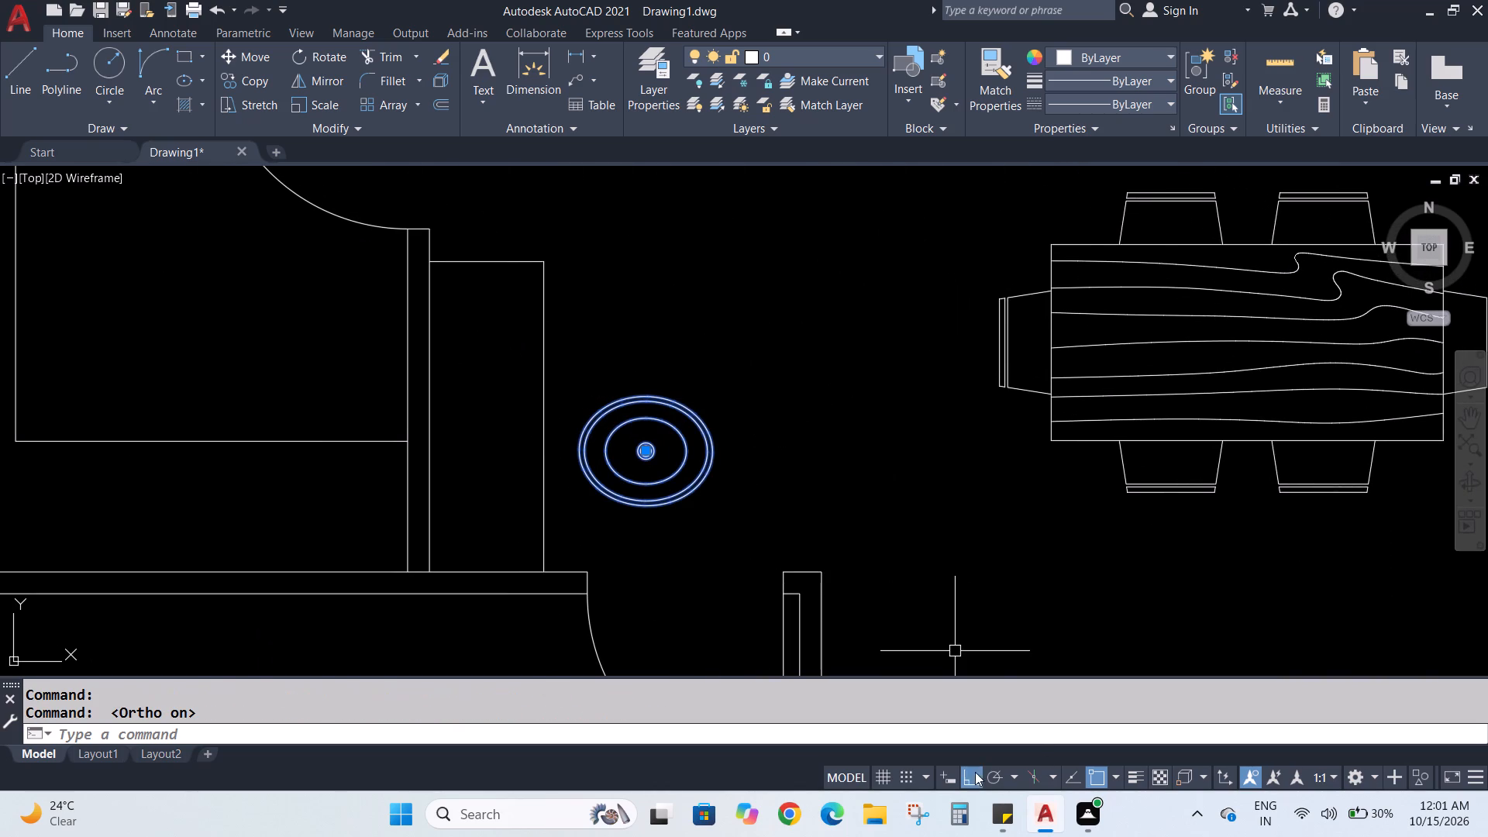
left_click(328, 57)
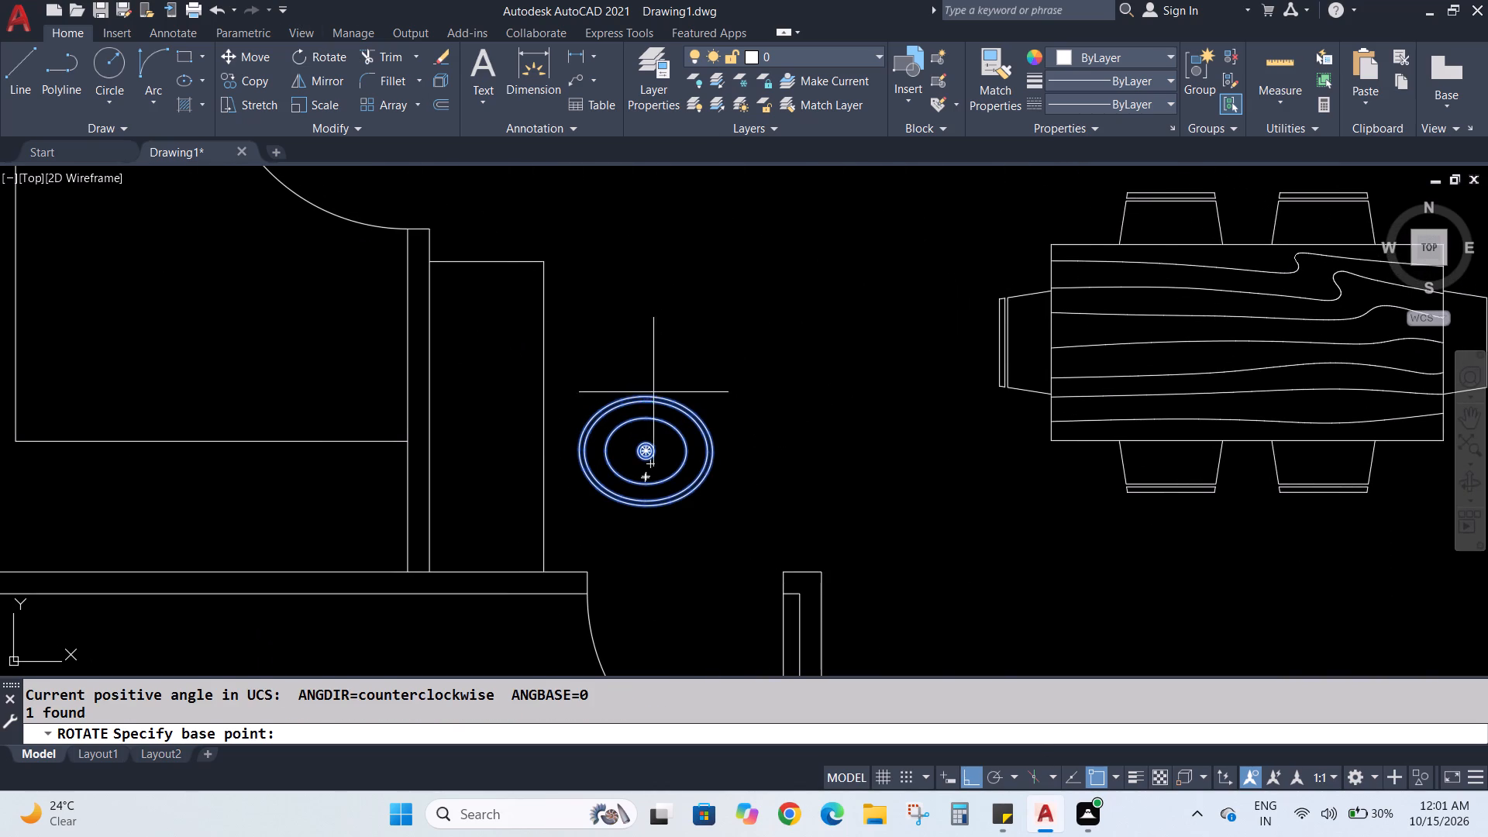
left_click(645, 392)
left_click(635, 290)
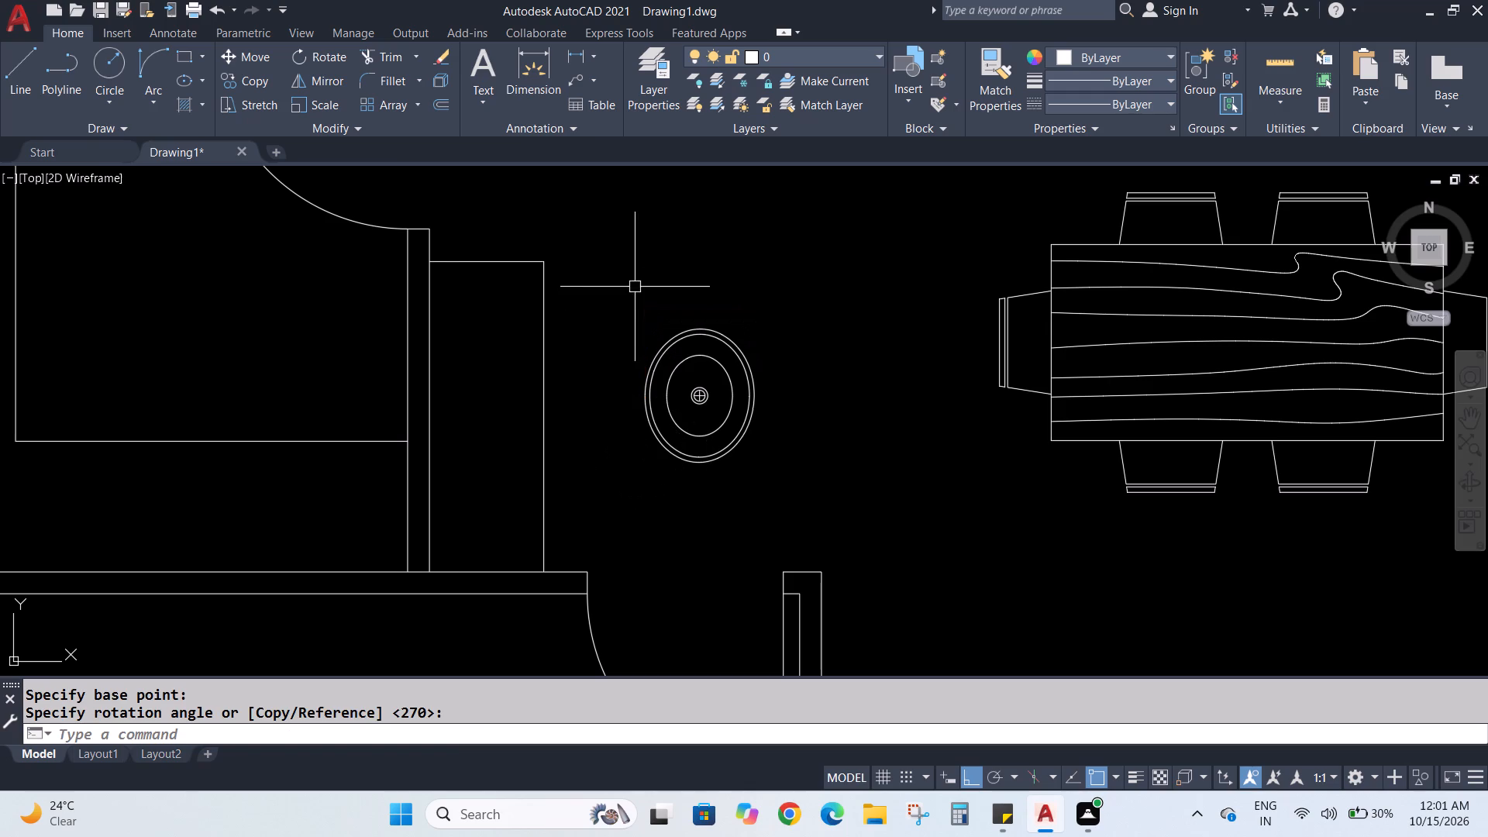
Move the hall washbasin about 3'-1" straight left onto the narrow rectangle beside the middle-left room.
left_click(708, 336)
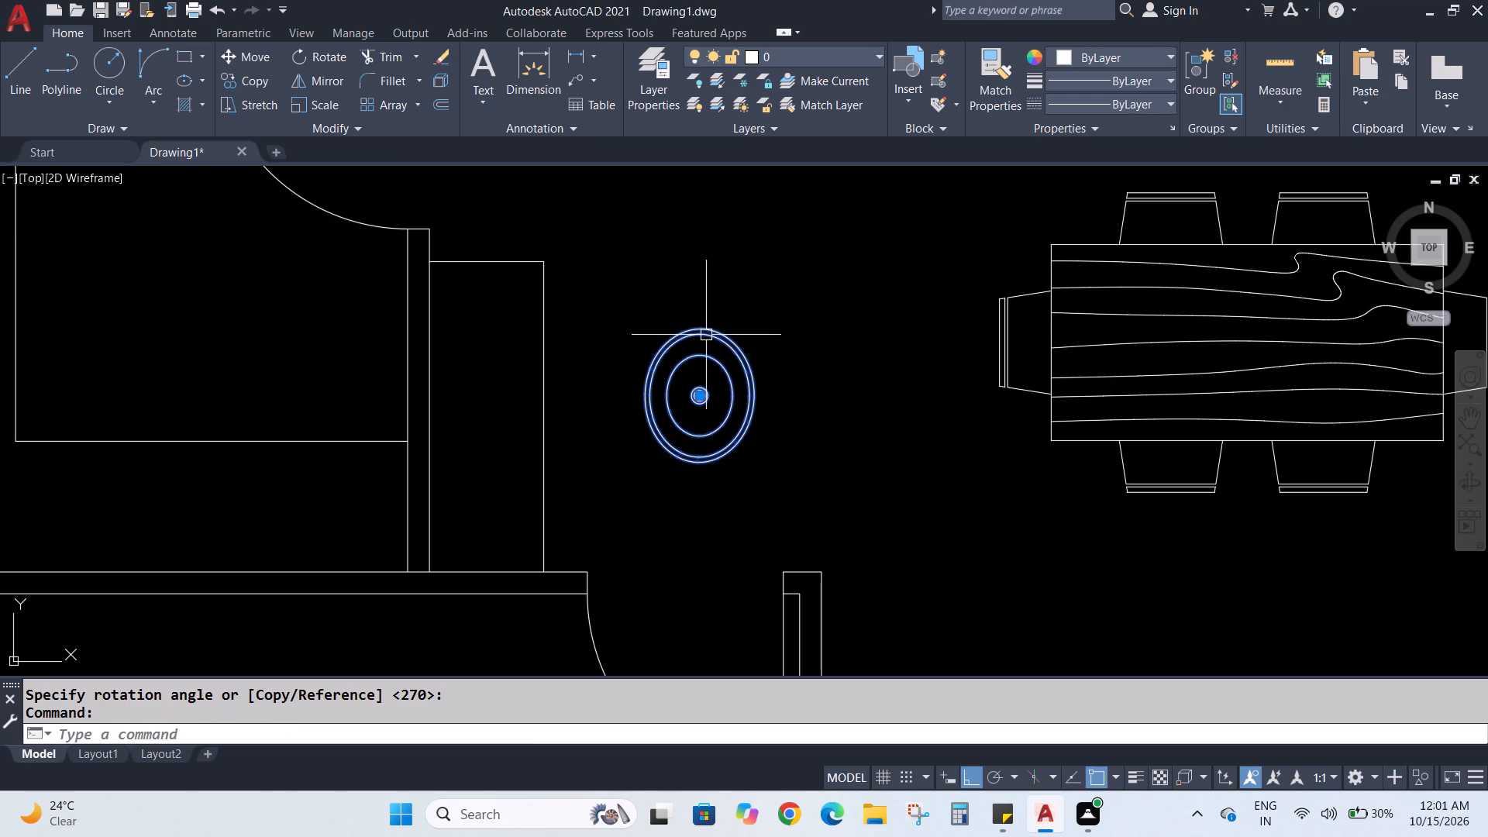
left_click(246, 54)
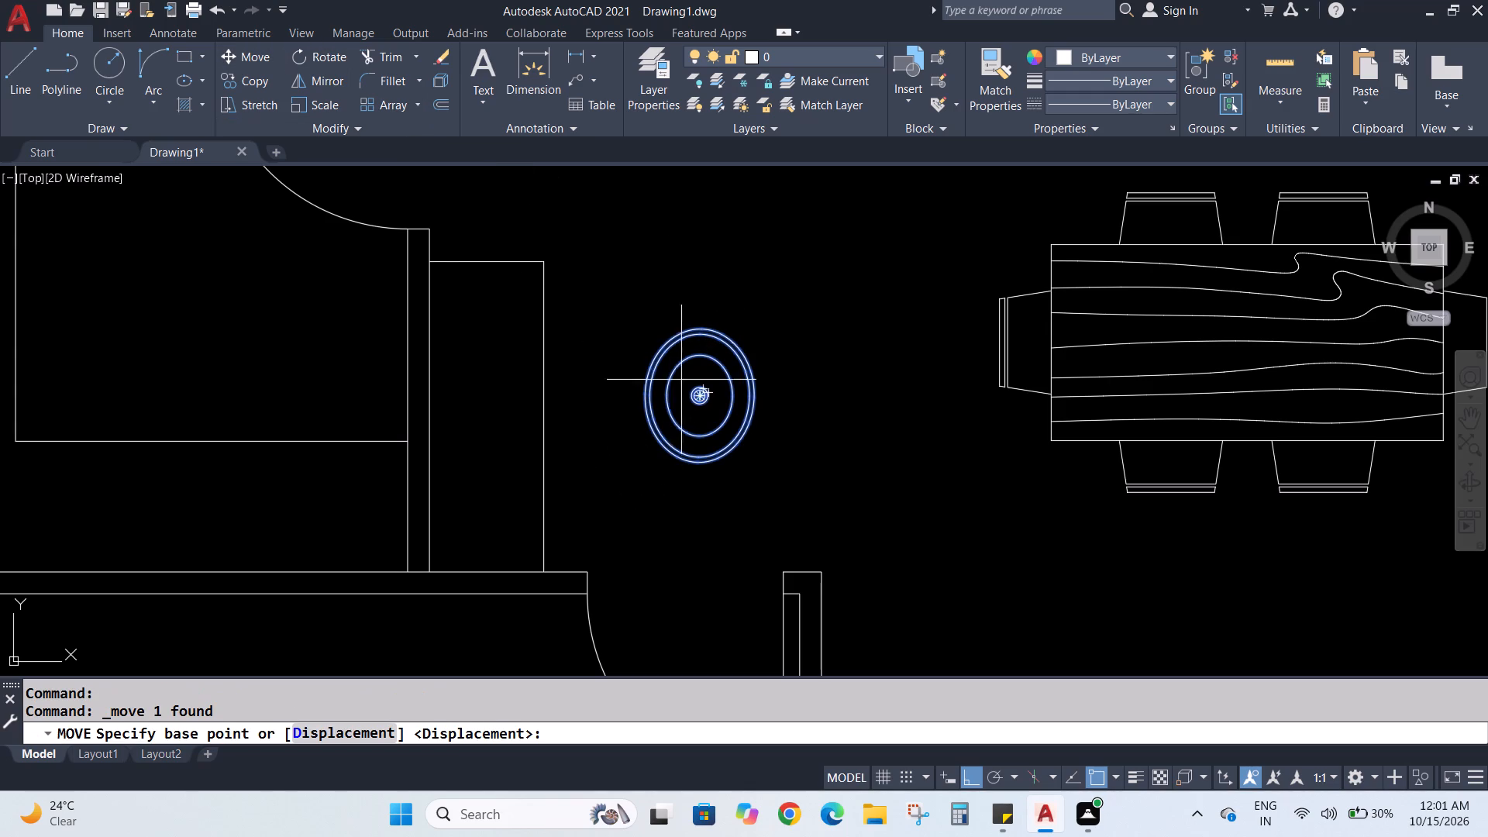
left_click(642, 394)
scroll(440, 423, "up", 2)
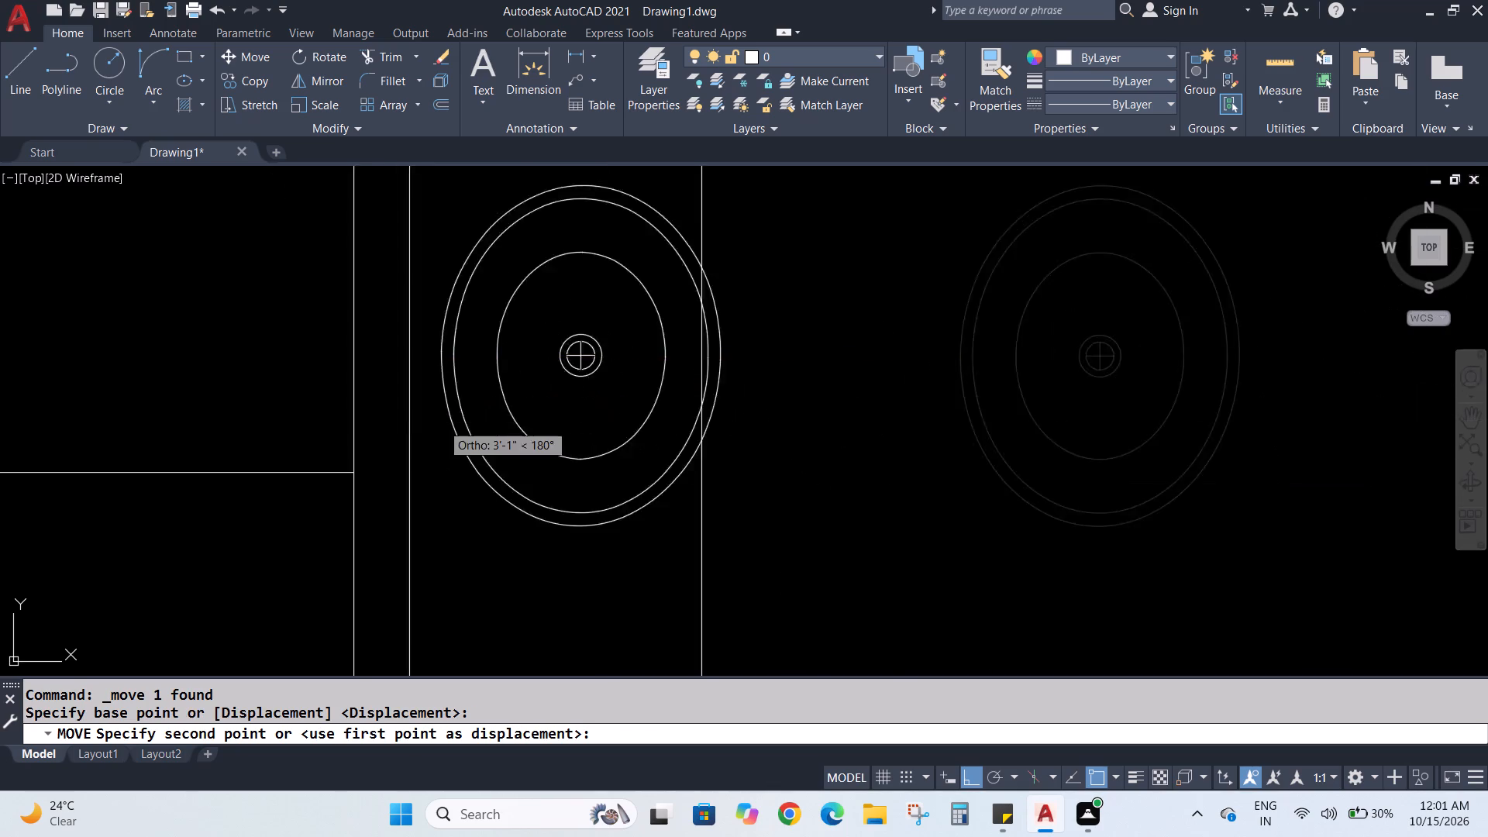
scroll(441, 423, "up", 2)
scroll(419, 449, "down", 1)
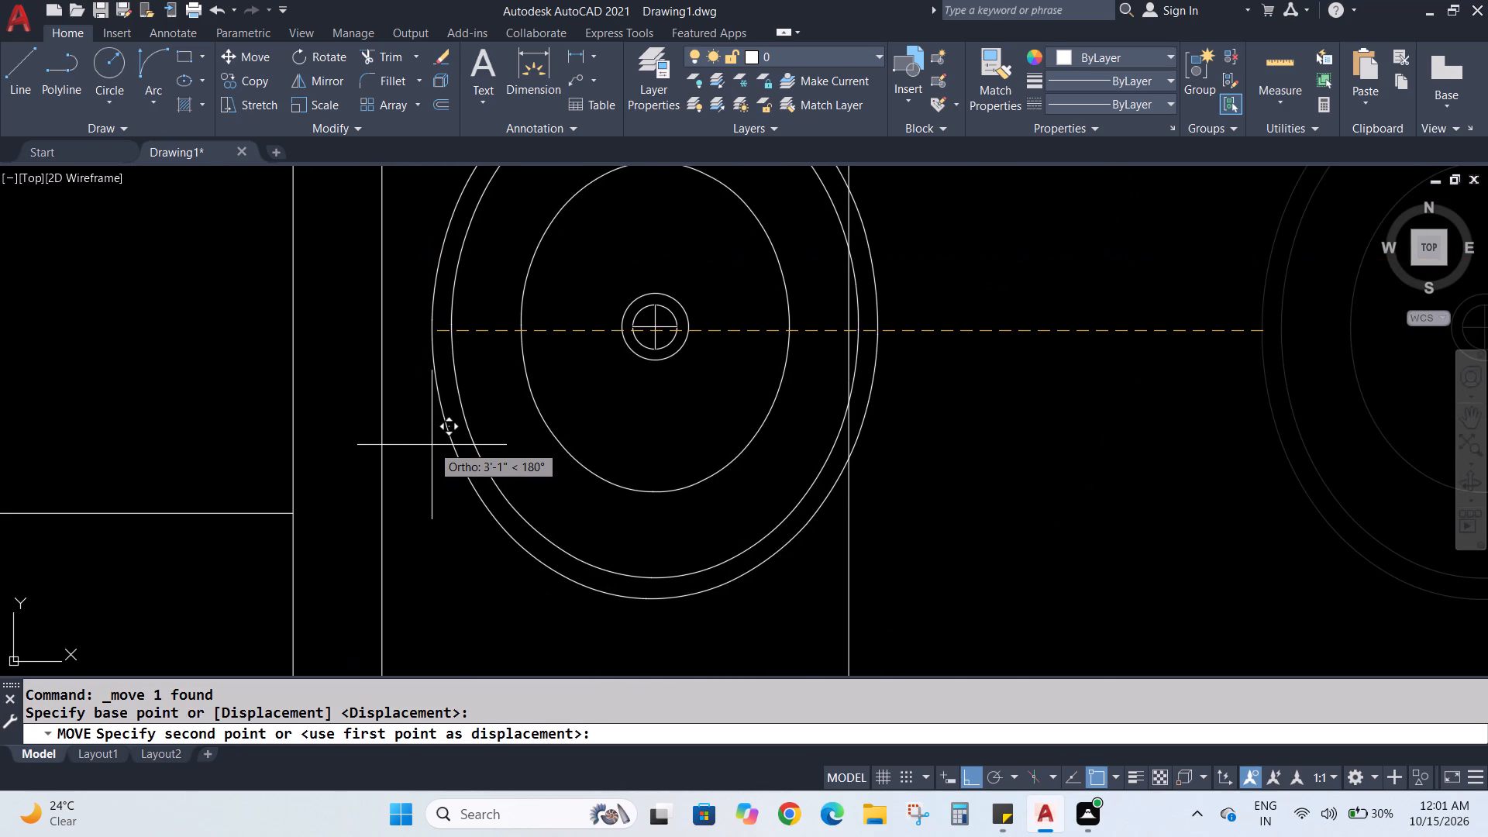
middle_click(431, 449)
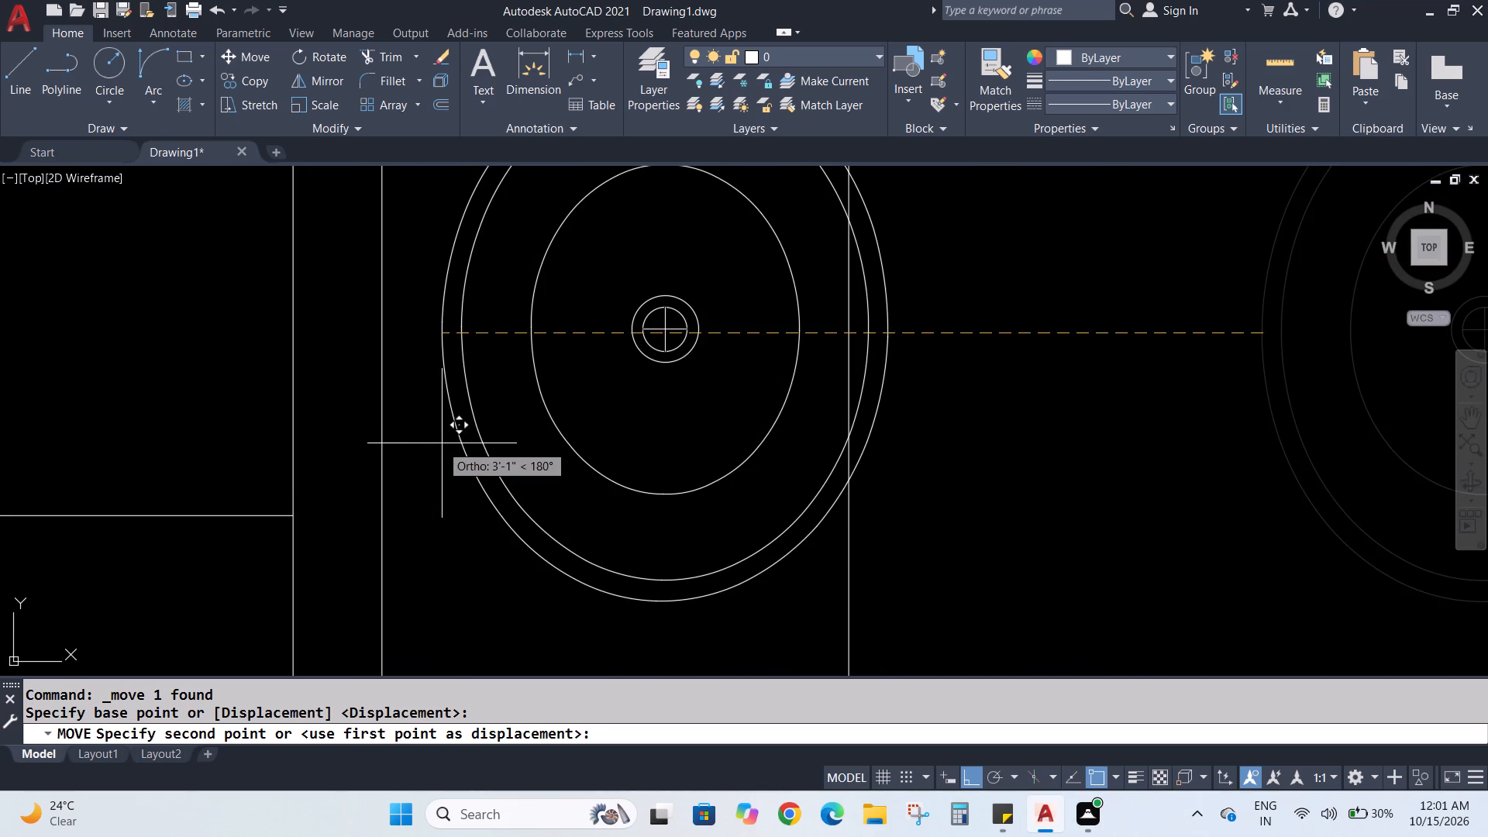
left_click(445, 441)
Scale the hall washbasin down from its top edge so it fits within the narrow rectangle's width.
scroll(449, 442, "down", 3)
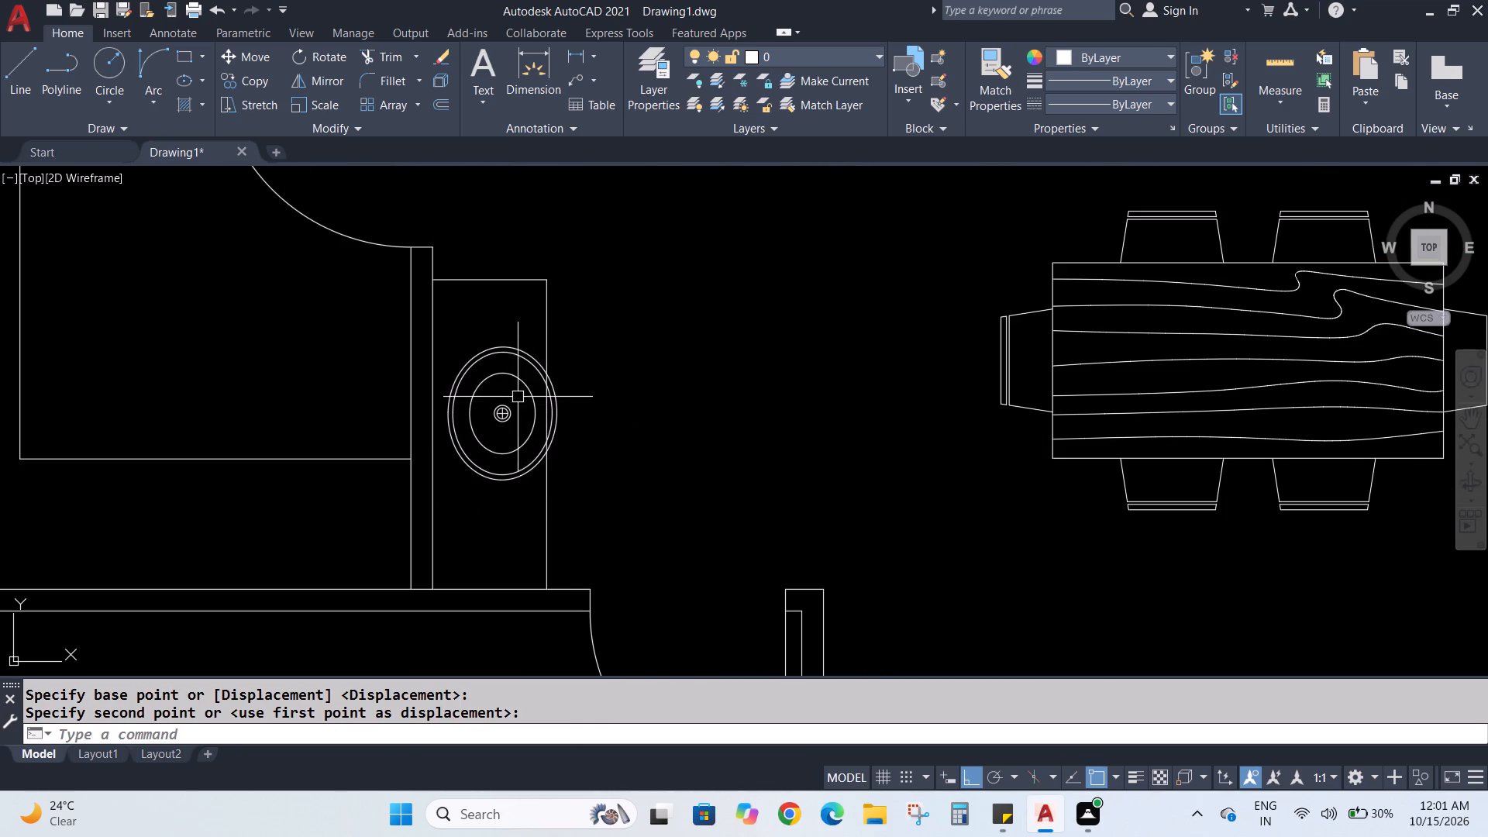
left_click(518, 383)
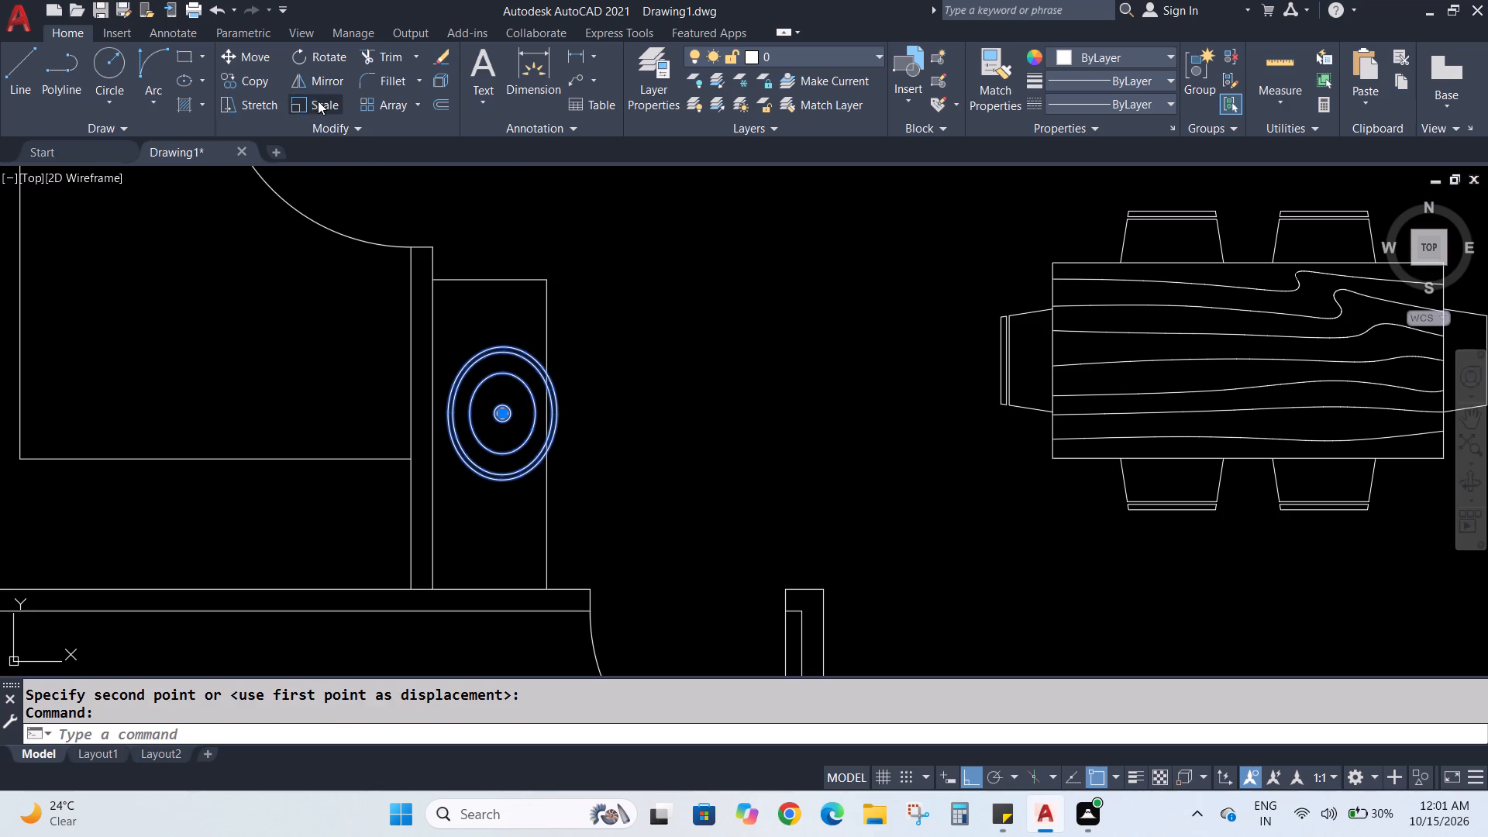
left_click(318, 98)
left_click(502, 343)
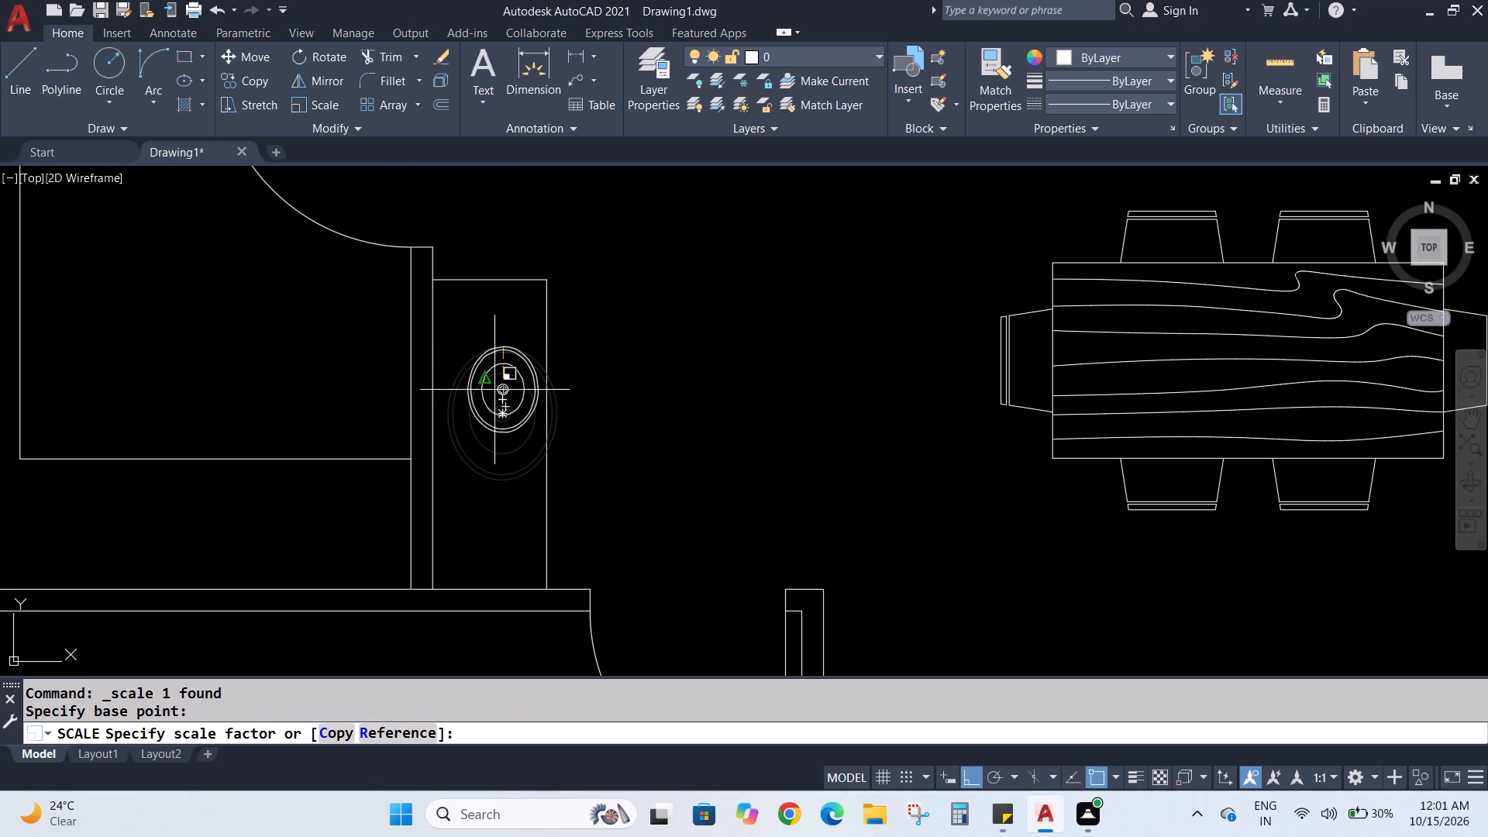
left_click(494, 390)
Move the reduced washbasin by its centre slightly up and left to centre it across the narrow rectangle's width.
left_click(518, 407)
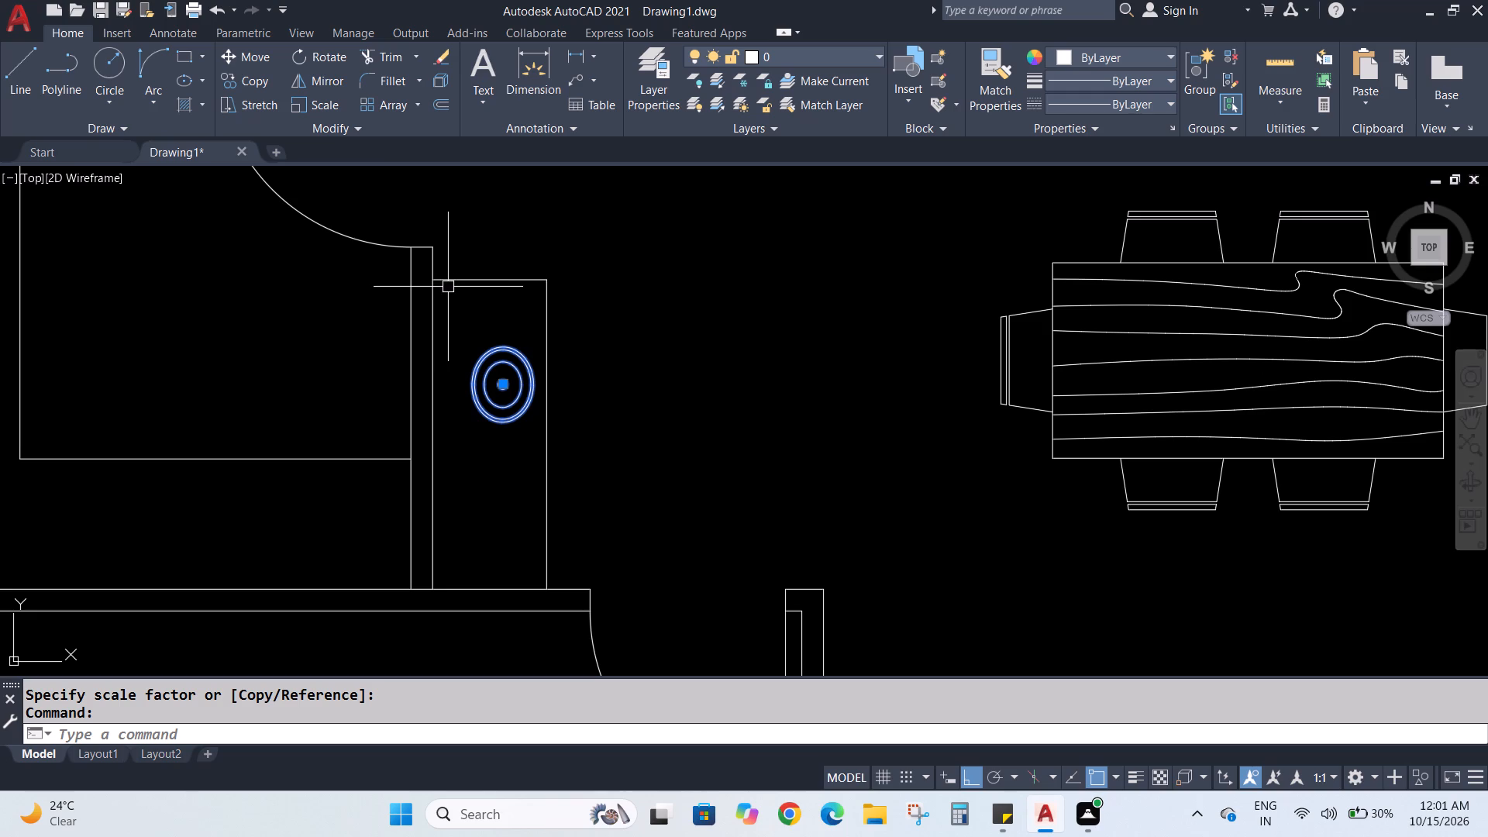
left_click(239, 60)
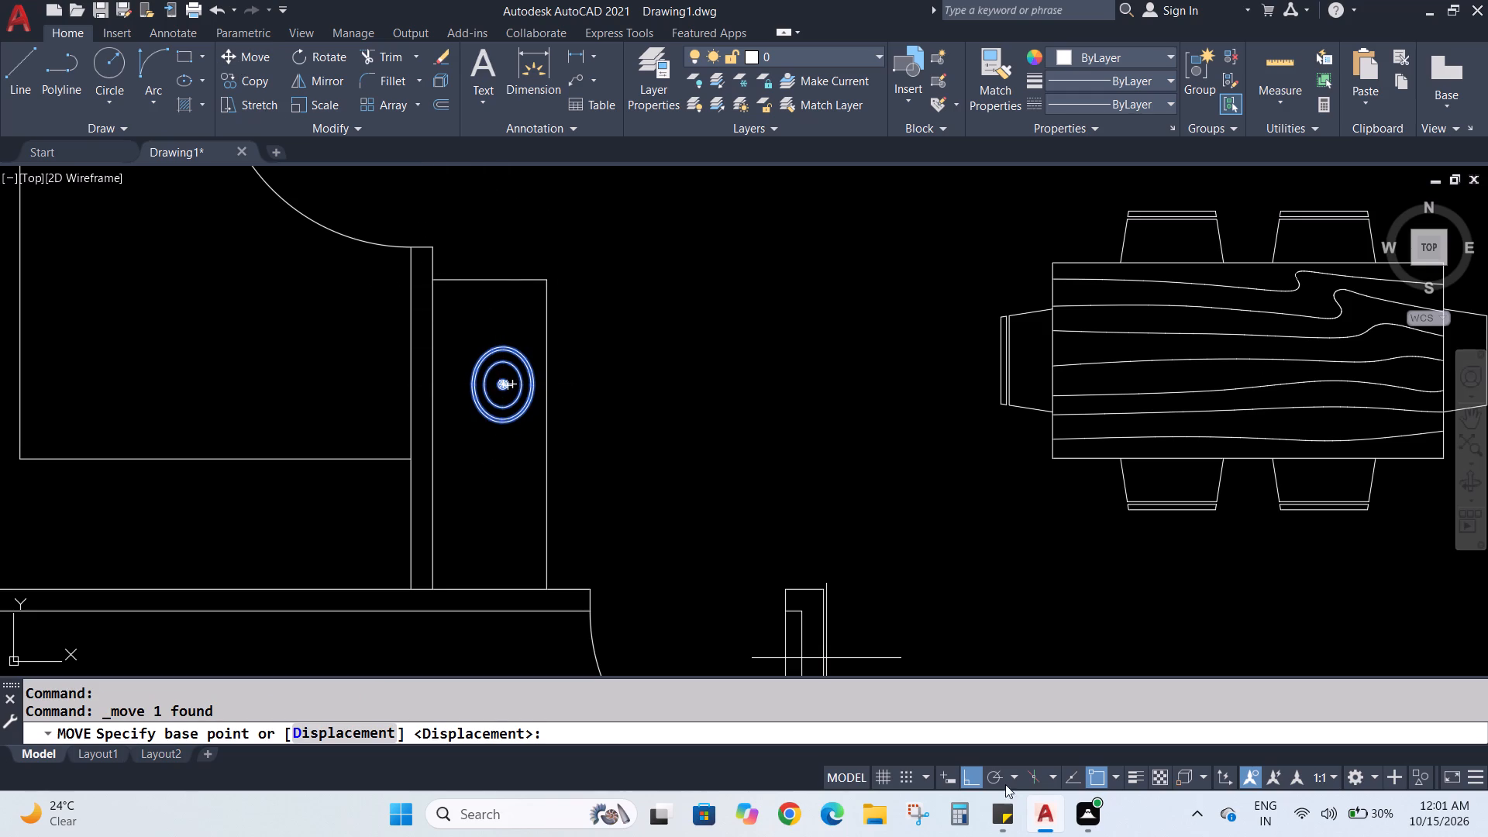
left_click(973, 770)
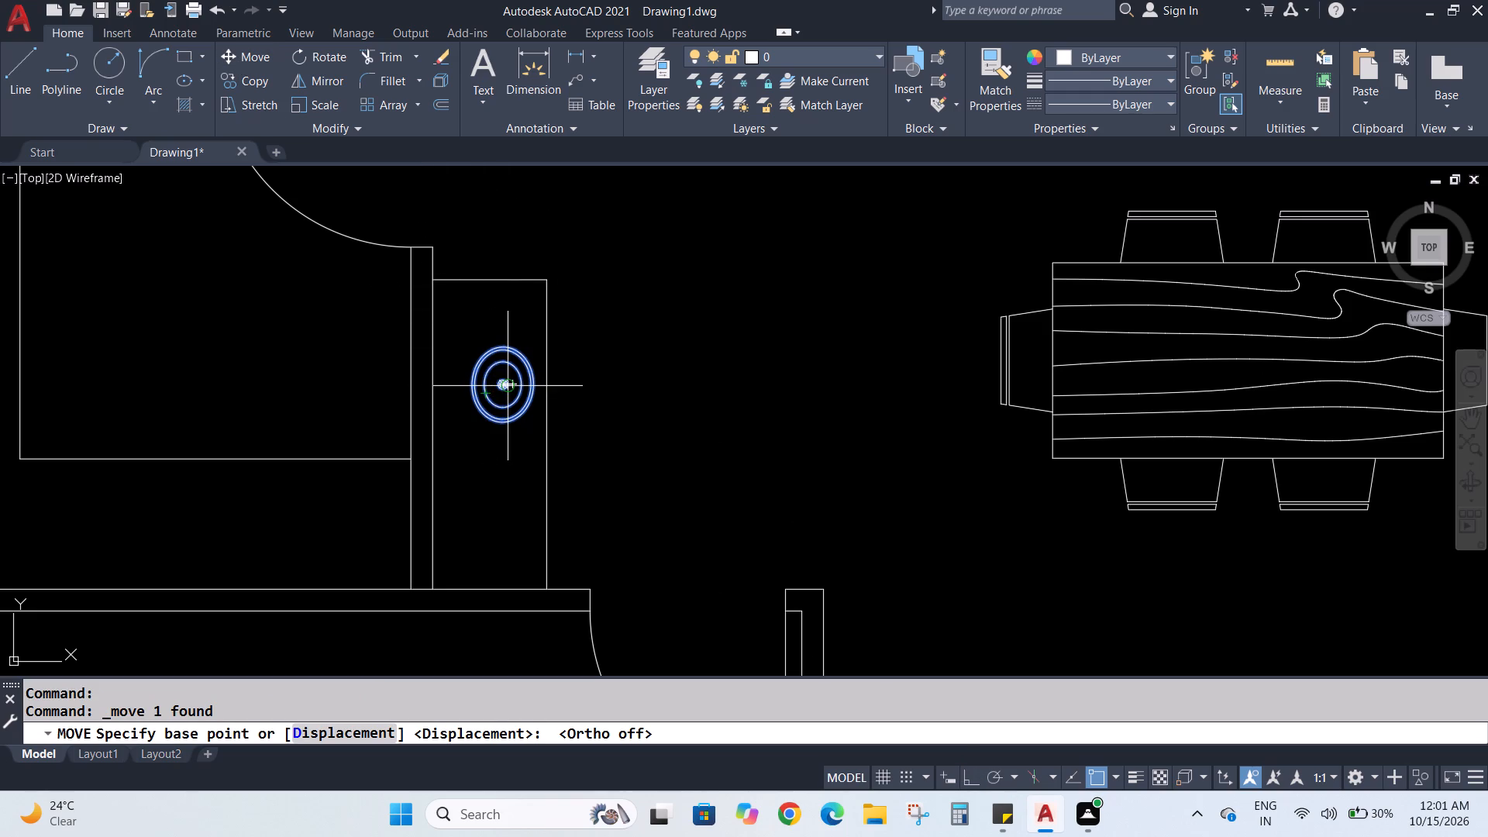
scroll(500, 383, "up", 7)
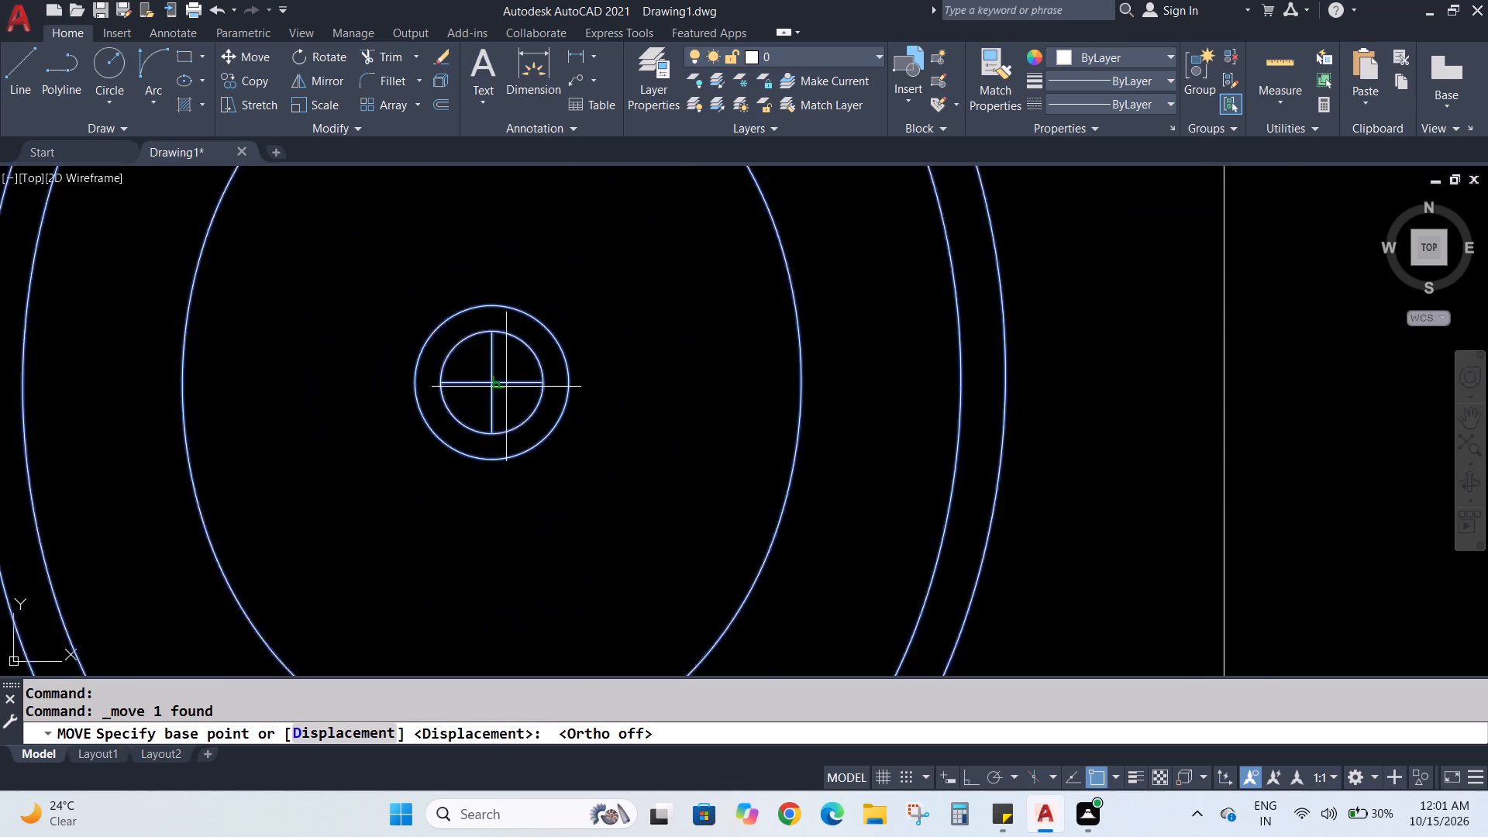
left_click(480, 379)
scroll(480, 383, "down", 4)
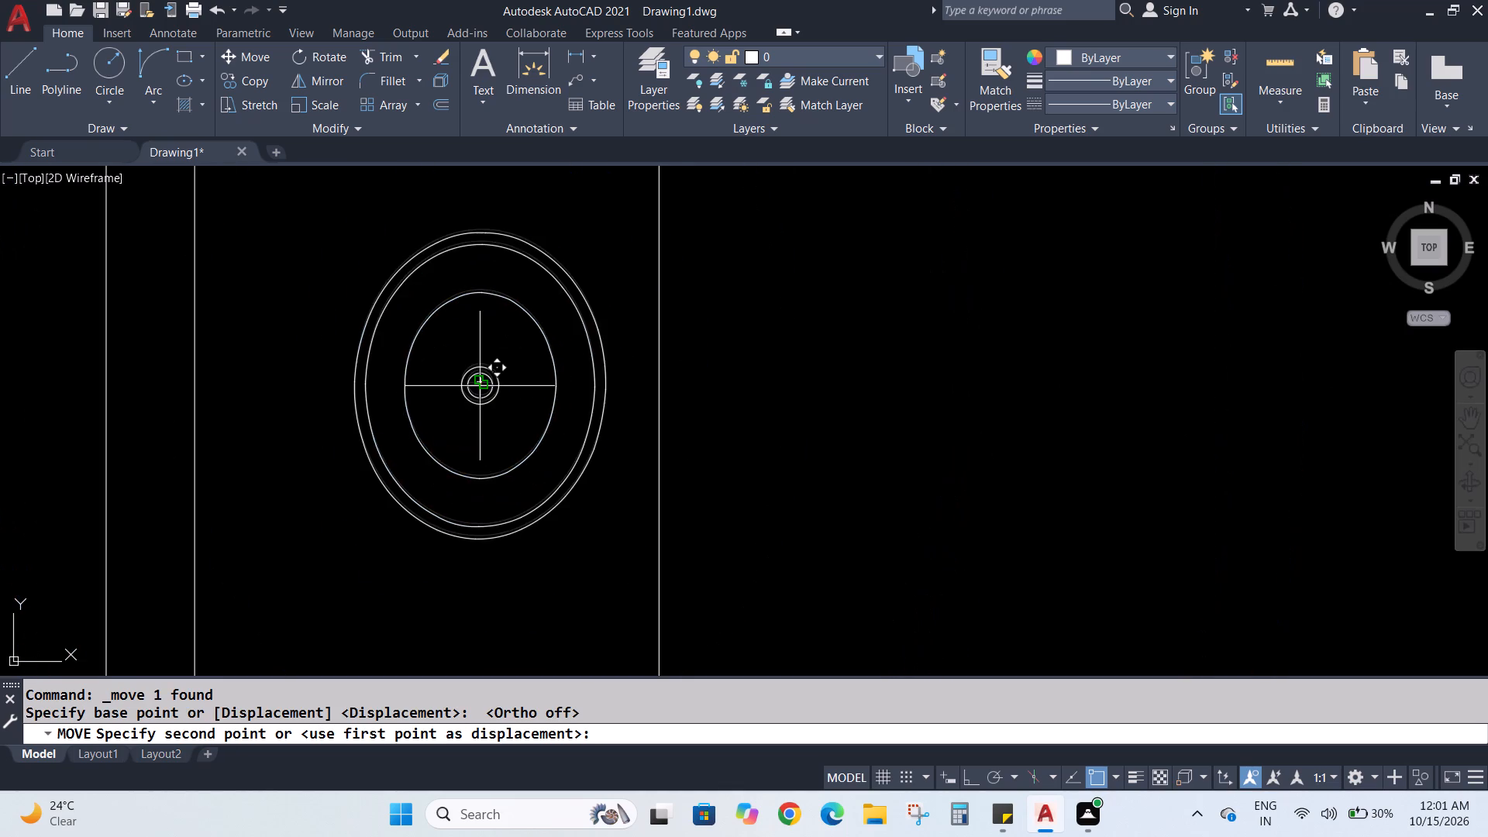
scroll(478, 401, "down", 3)
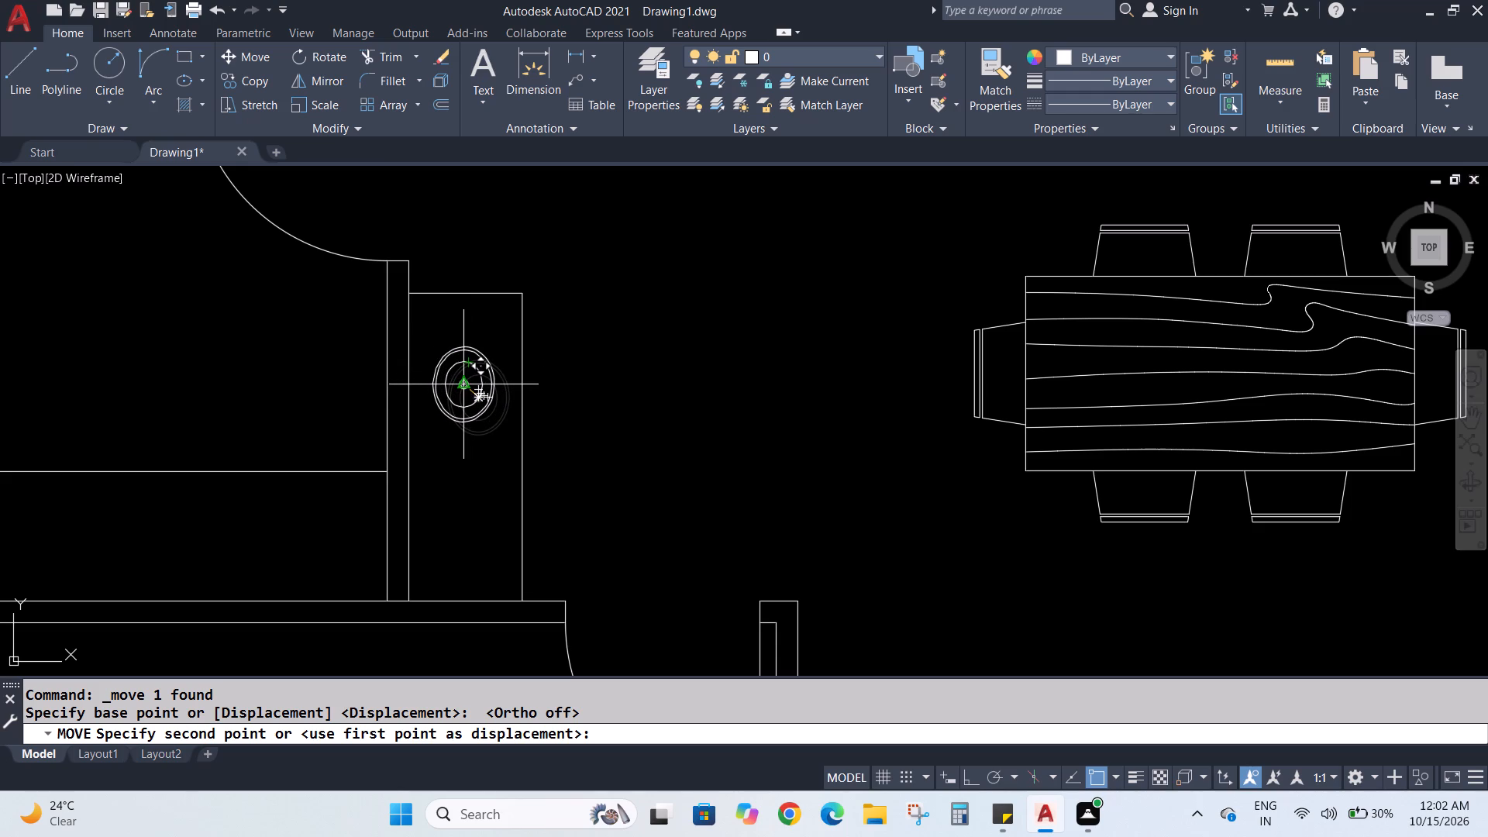
left_click(469, 388)
Scale the washbasin in the plan's lower-left bathroom down slightly about its centre.
scroll(481, 398, "down", 2)
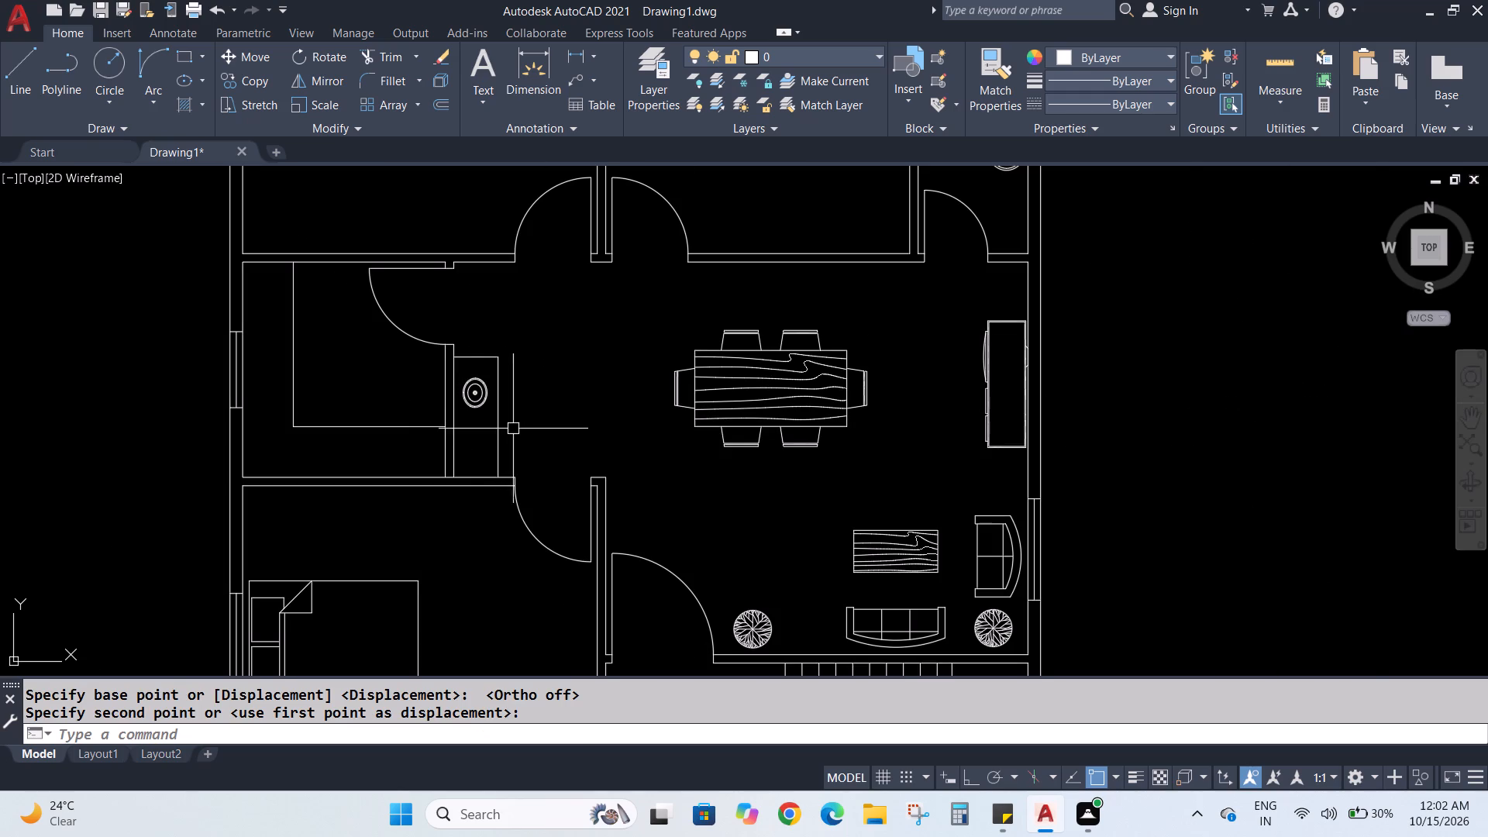
middle_click_drag(557, 461, 649, 153)
middle_click_drag(587, 511, 673, 321)
scroll(484, 392, "up", 2)
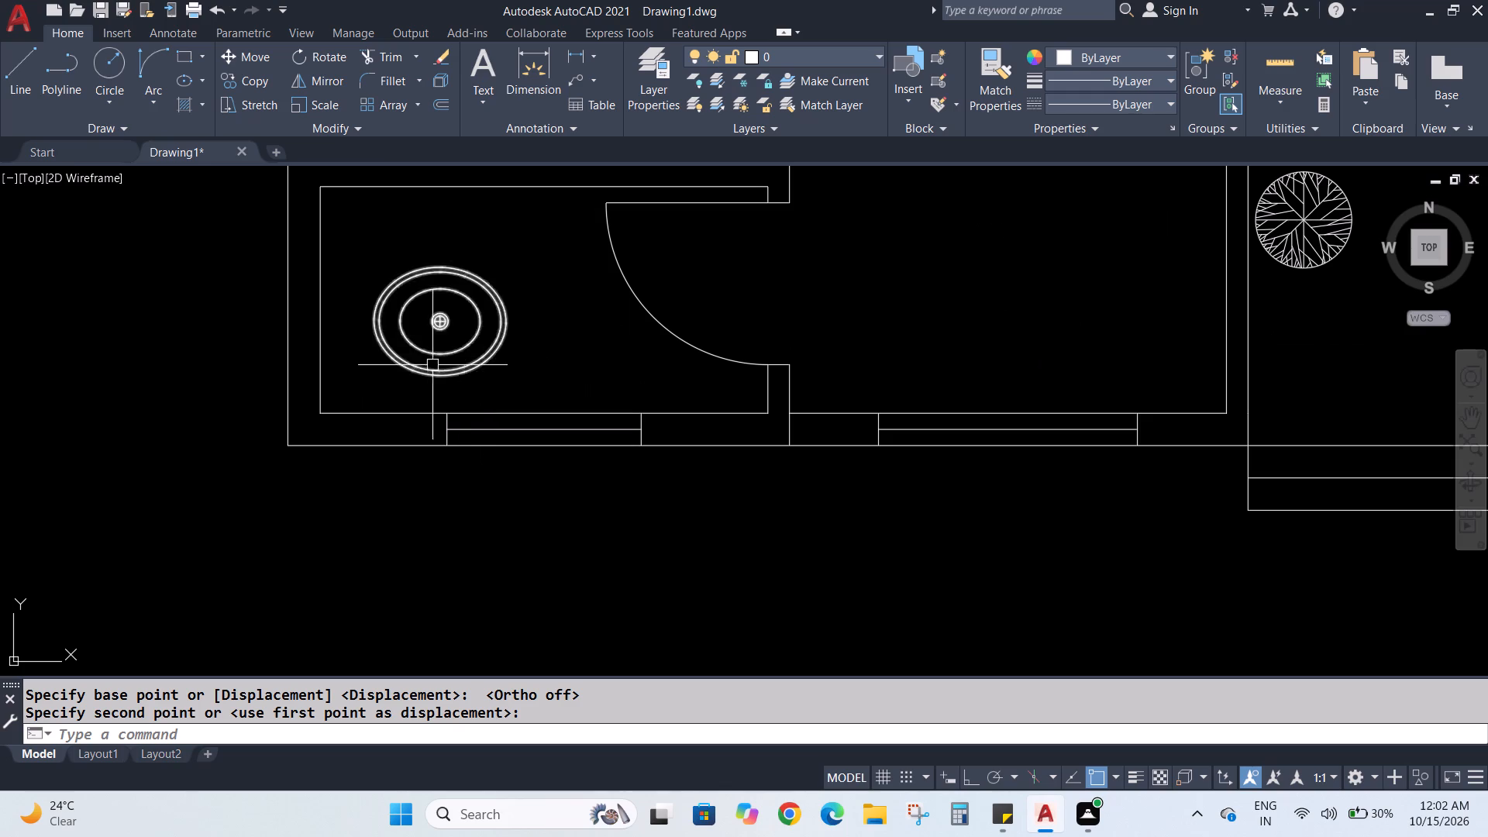
scroll(439, 346, "up", 2)
scroll(441, 343, "down", 2)
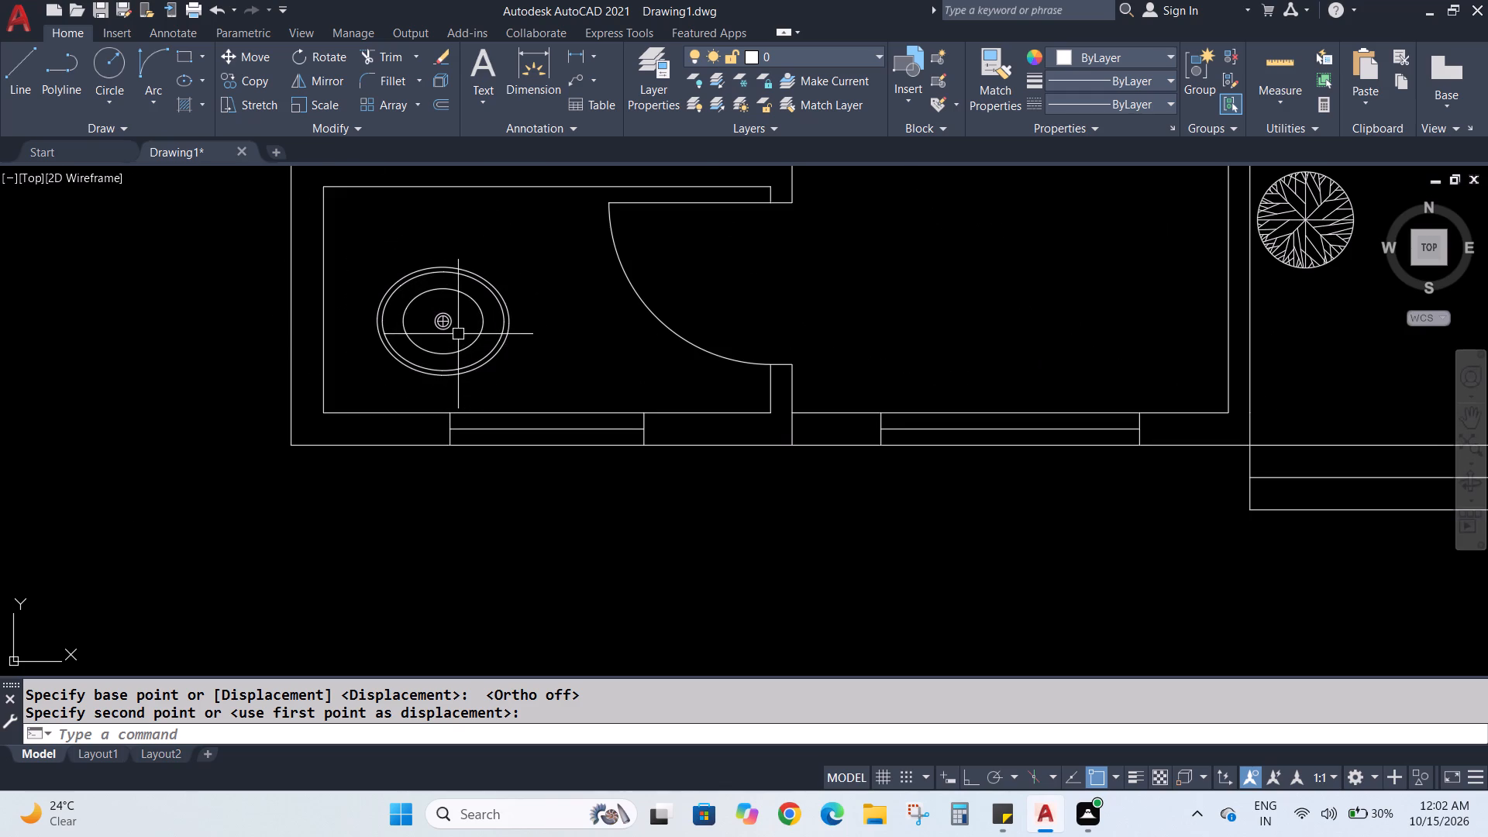
middle_click(483, 339)
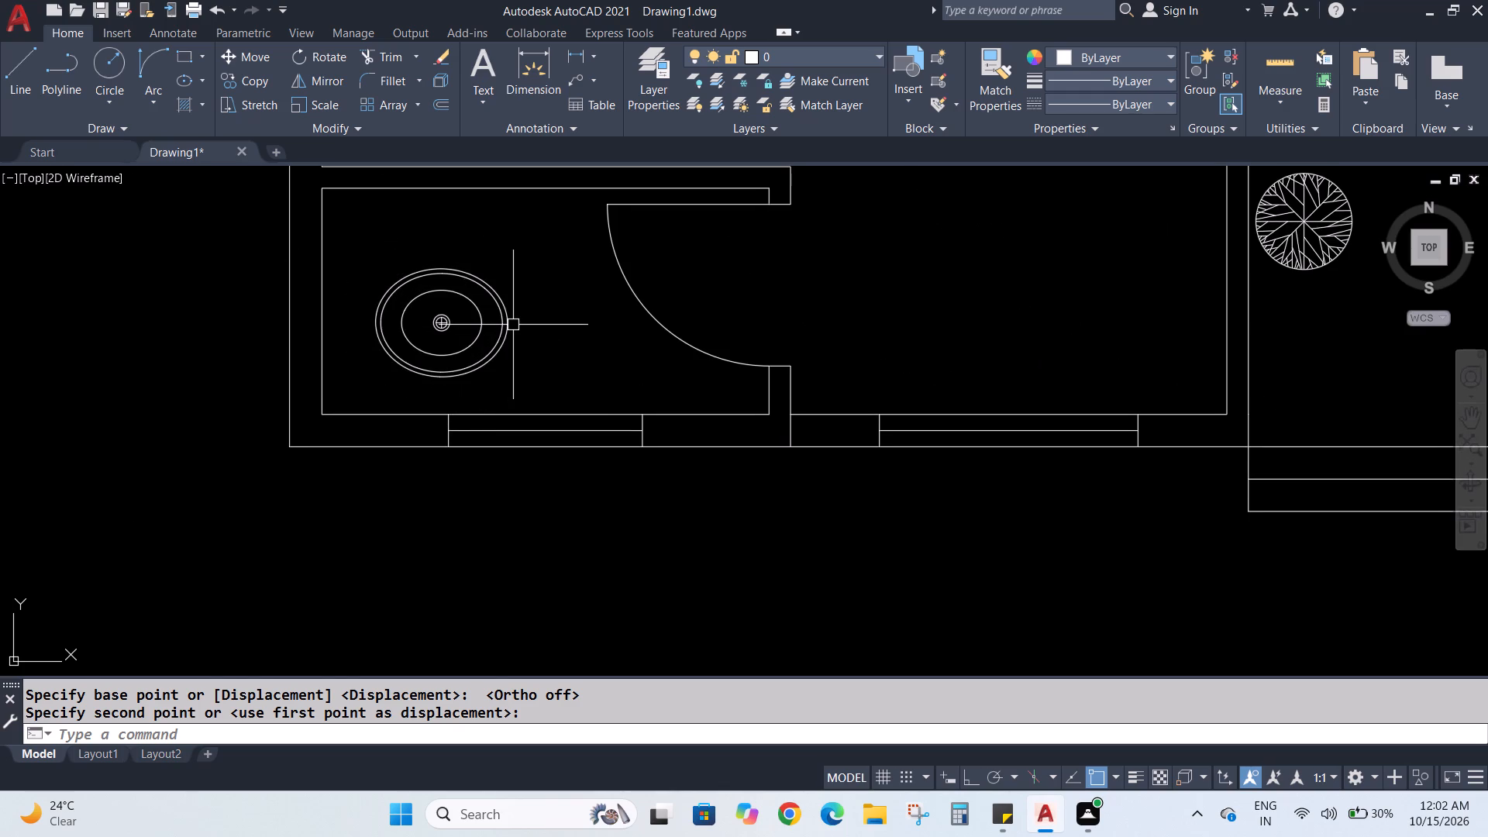
left_click_drag(504, 325, 496, 348)
middle_click_drag(490, 344, 487, 371)
scroll(487, 371, "down", 1)
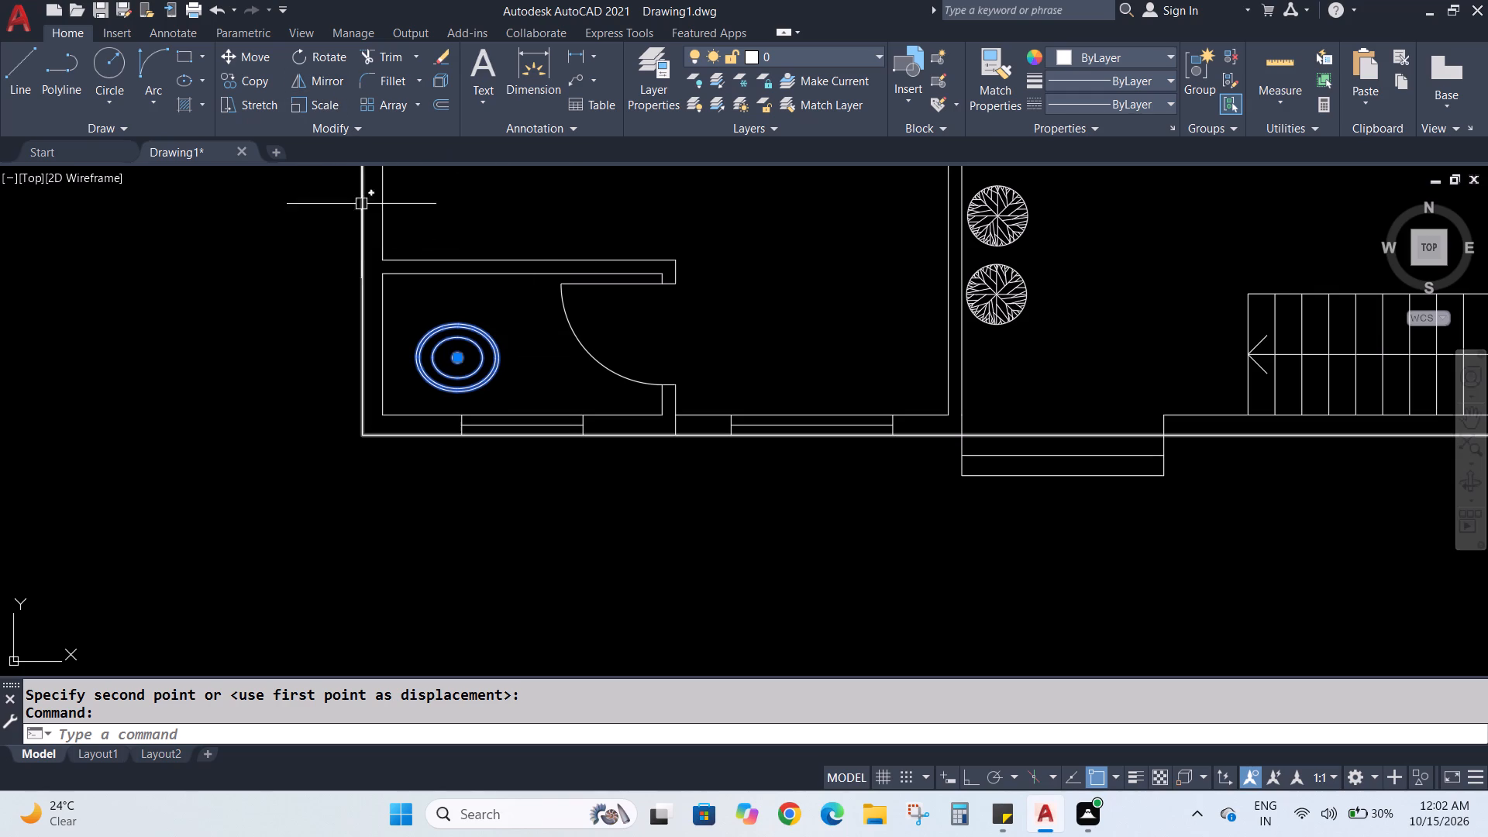
left_click(313, 105)
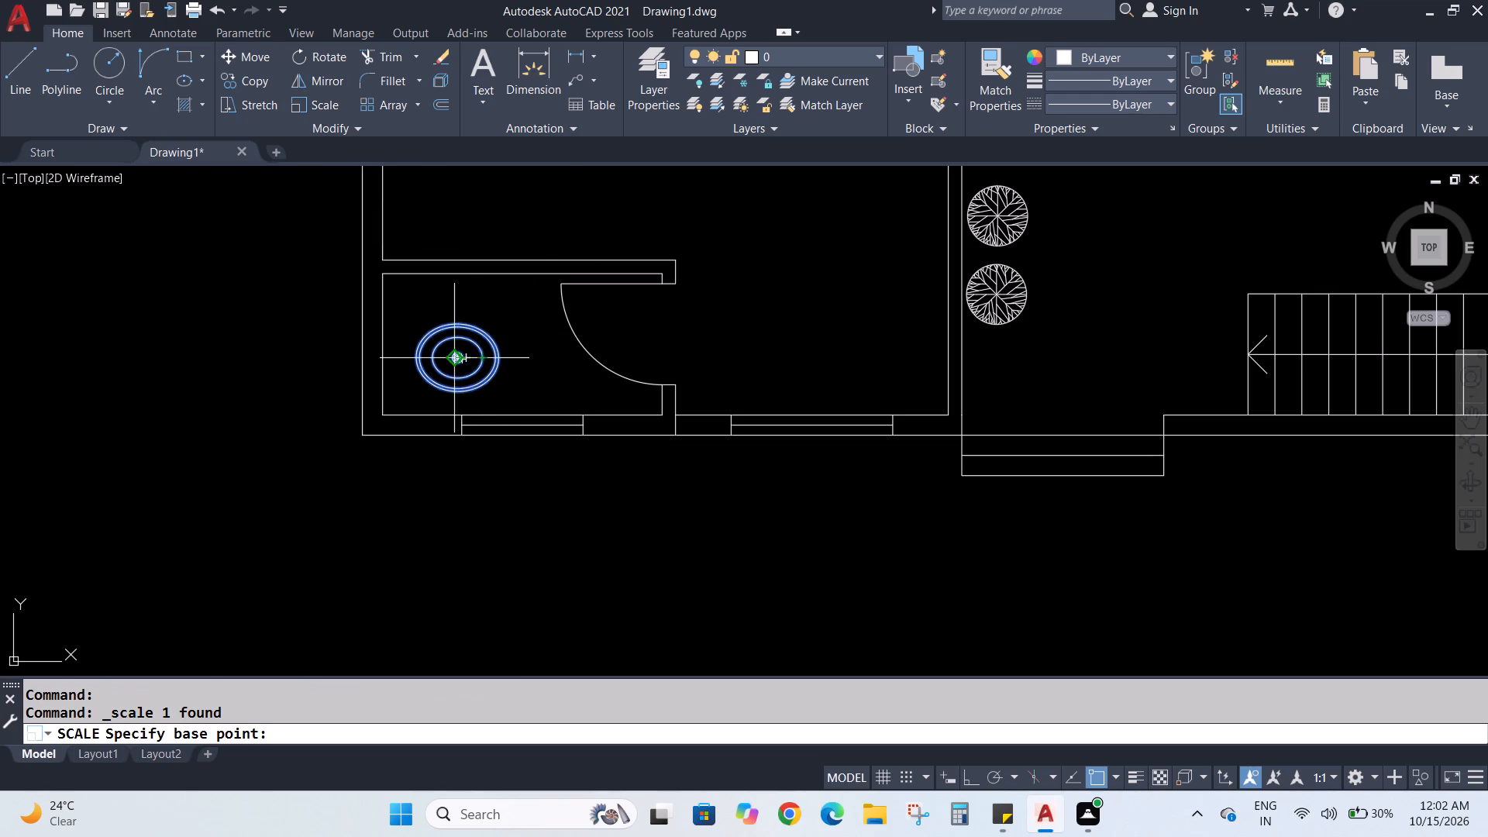
left_click(460, 355)
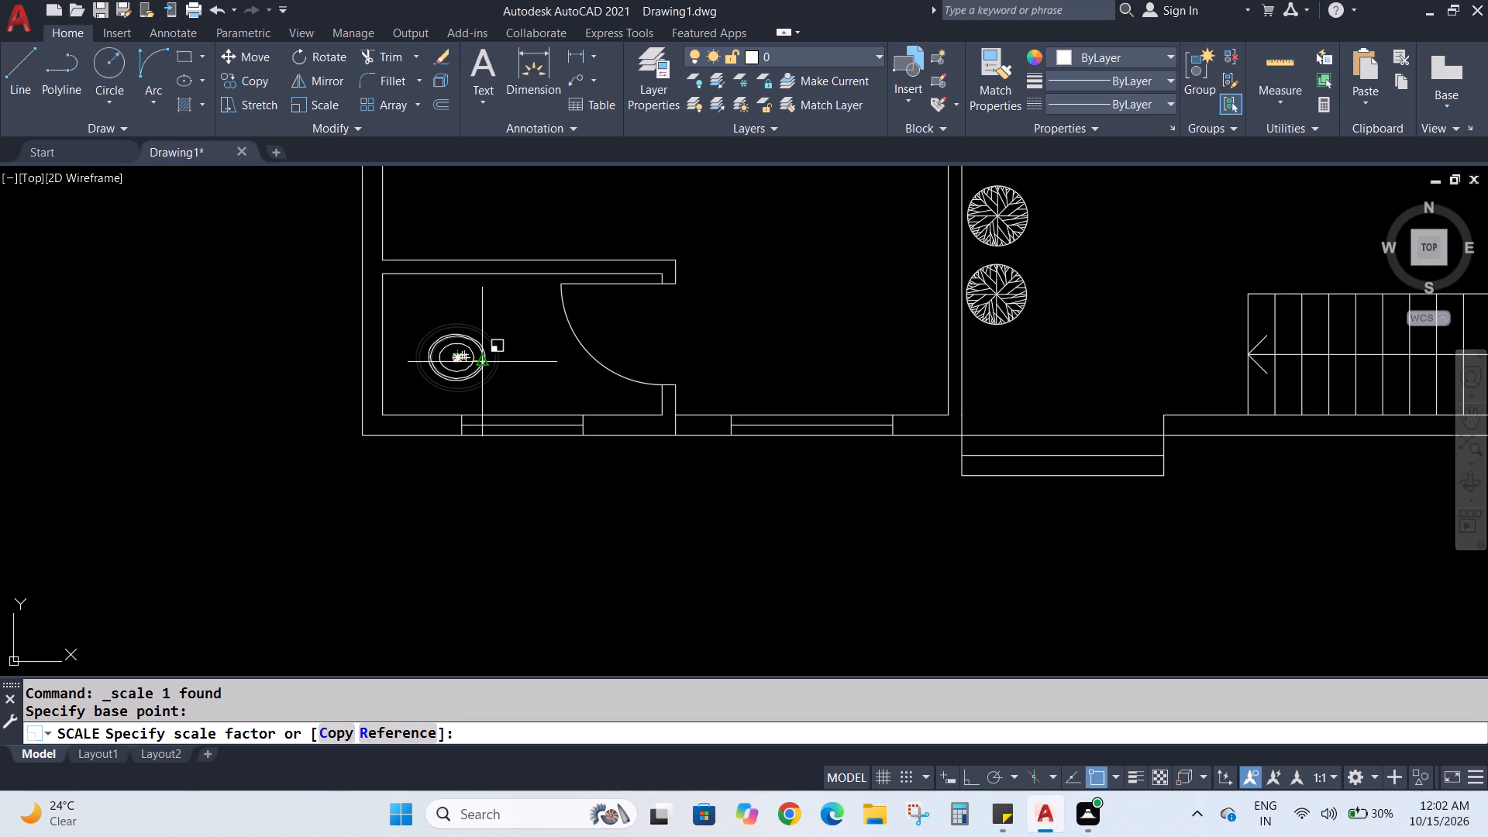
scroll(484, 363, "up", 3)
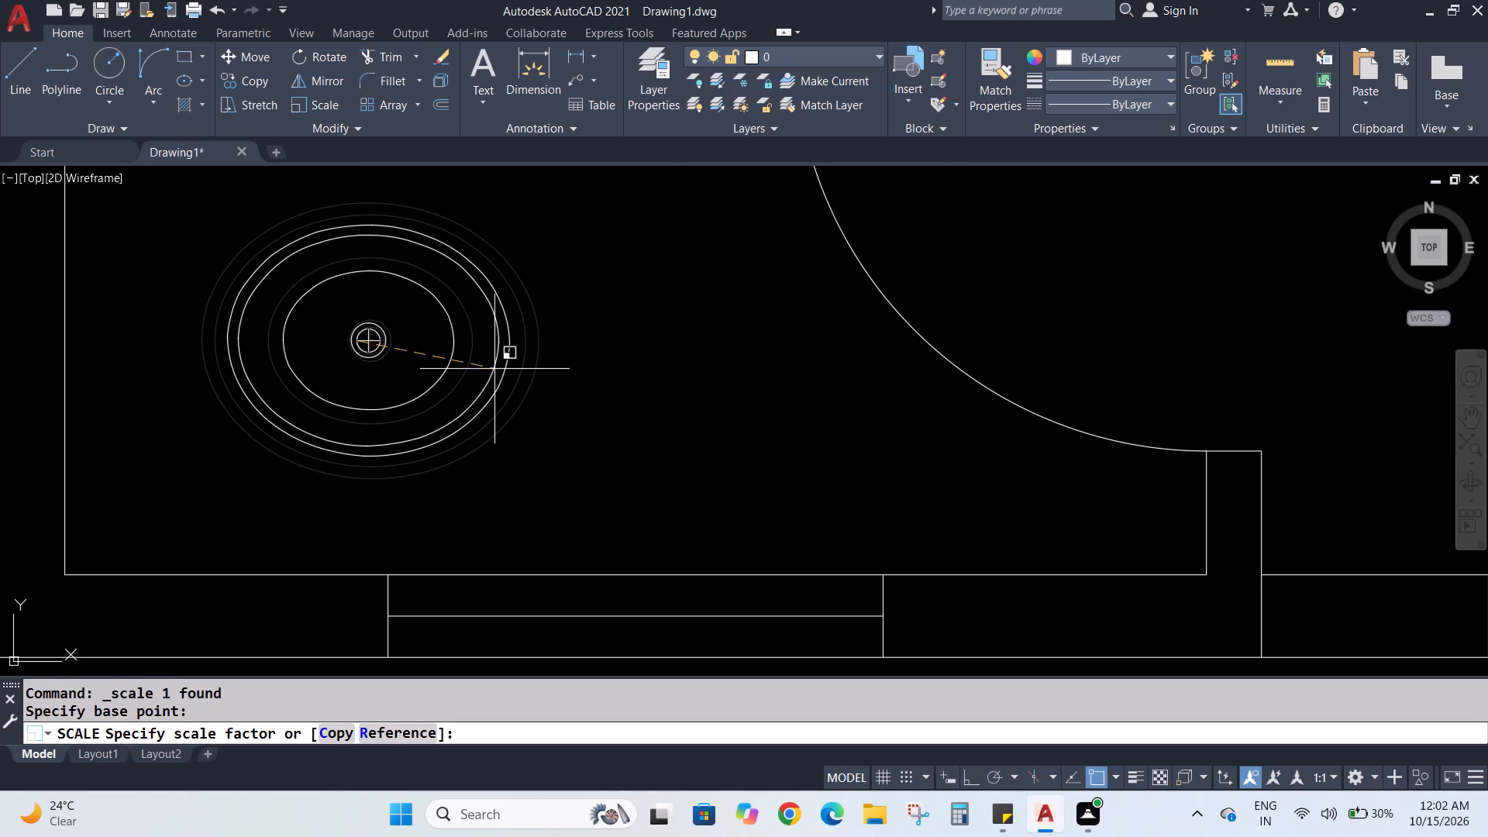
left_click(494, 369)
Move the lower-left bathroom washbasin by its bottom edge onto the lower wall's inner face, near the window's right end.
left_click(444, 312)
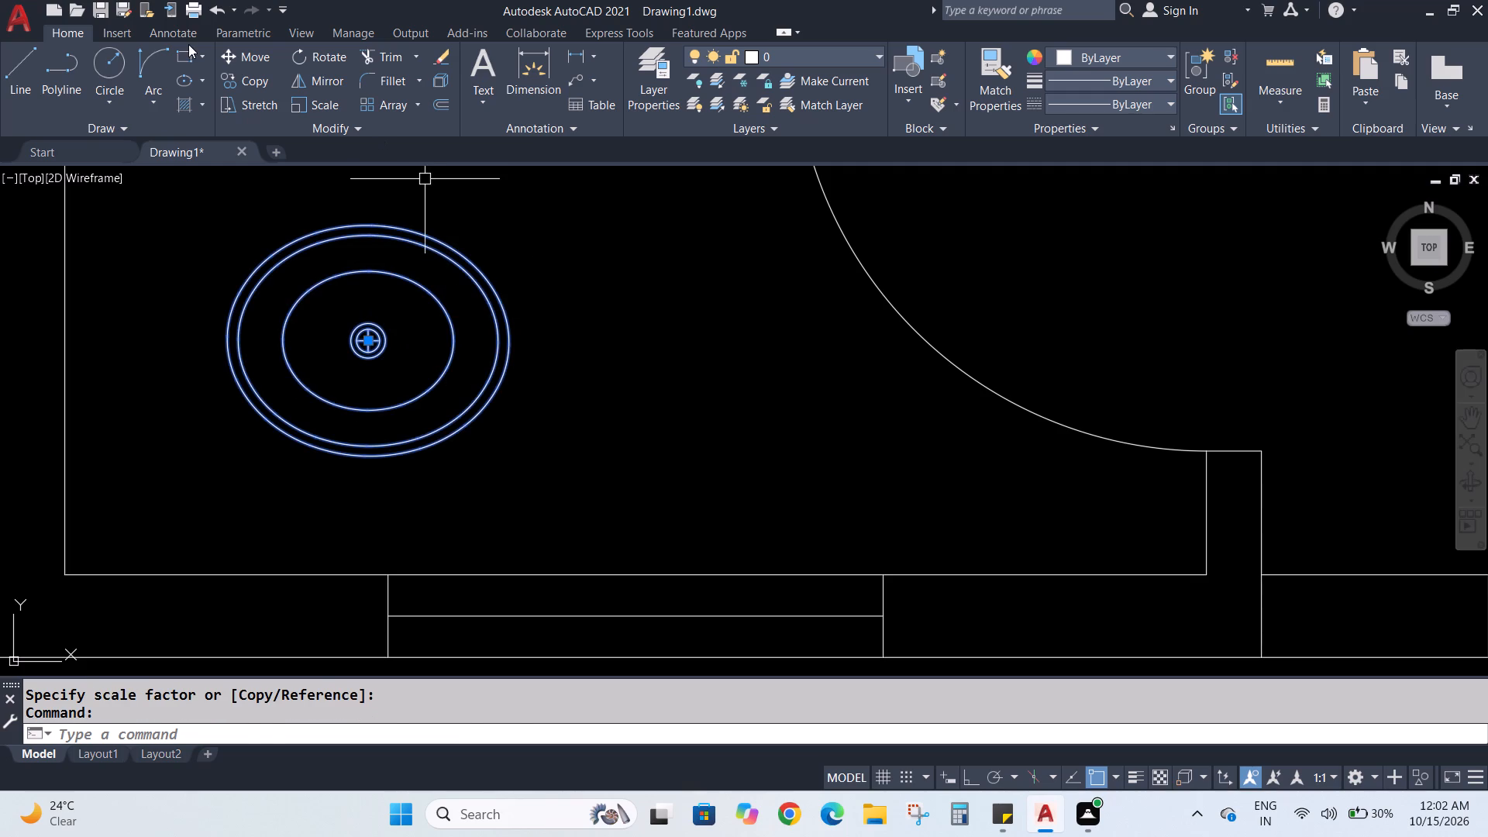
left_click(224, 51)
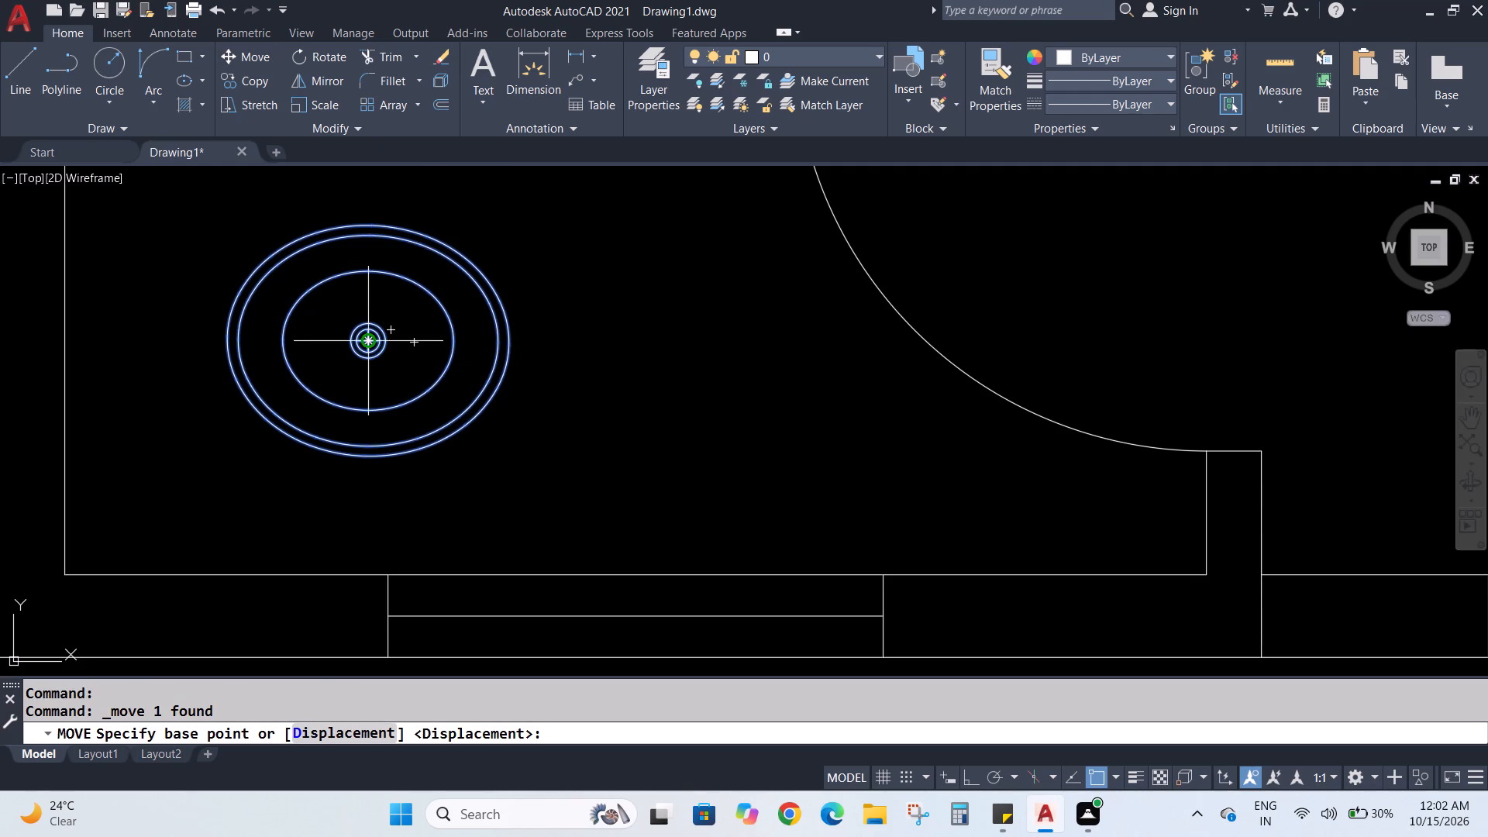
left_click(368, 454)
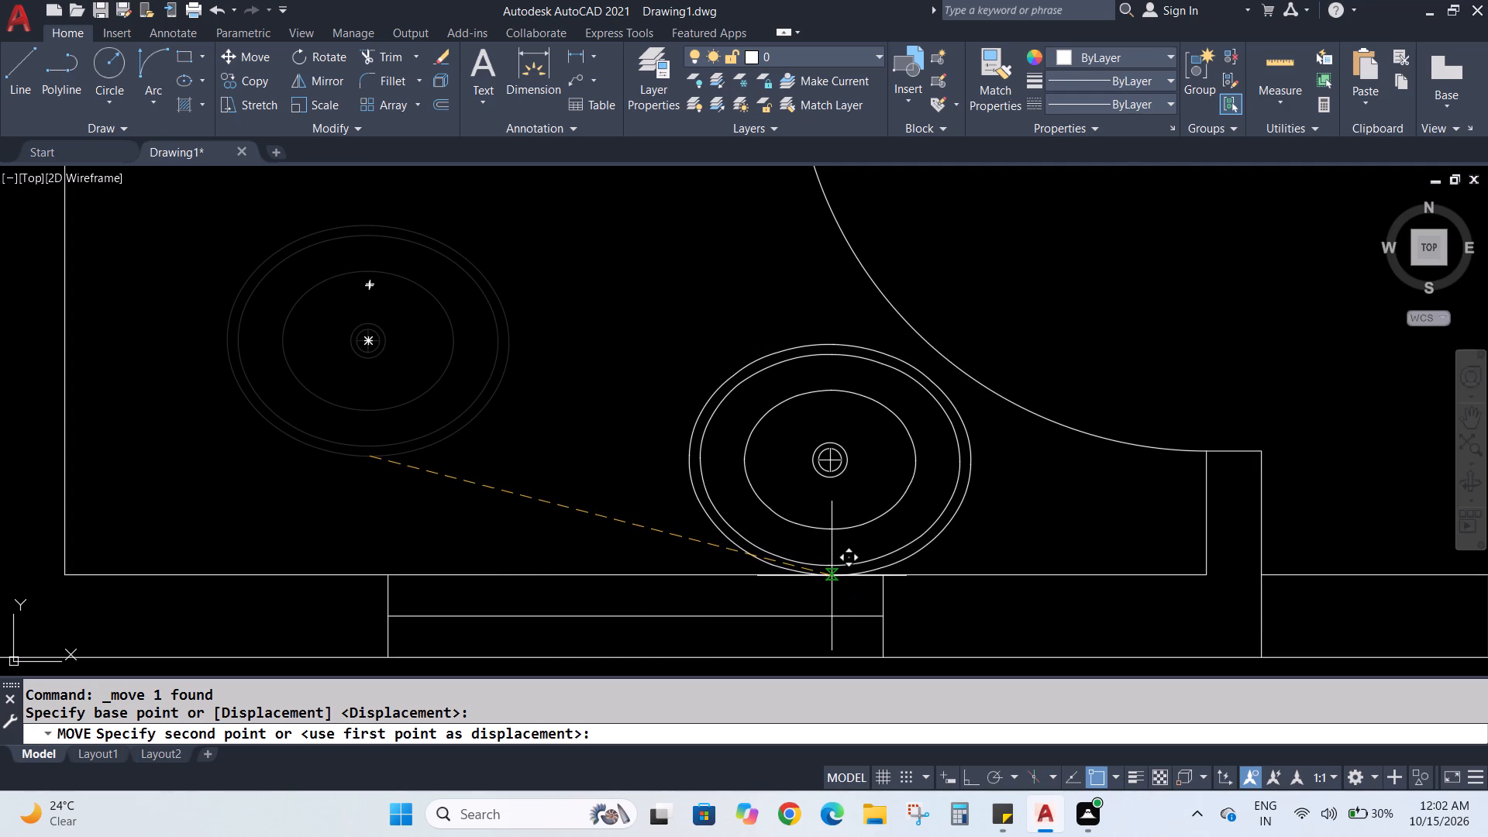
scroll(832, 577, "up", 3)
left_click(833, 570)
scroll(830, 539, "down", 3)
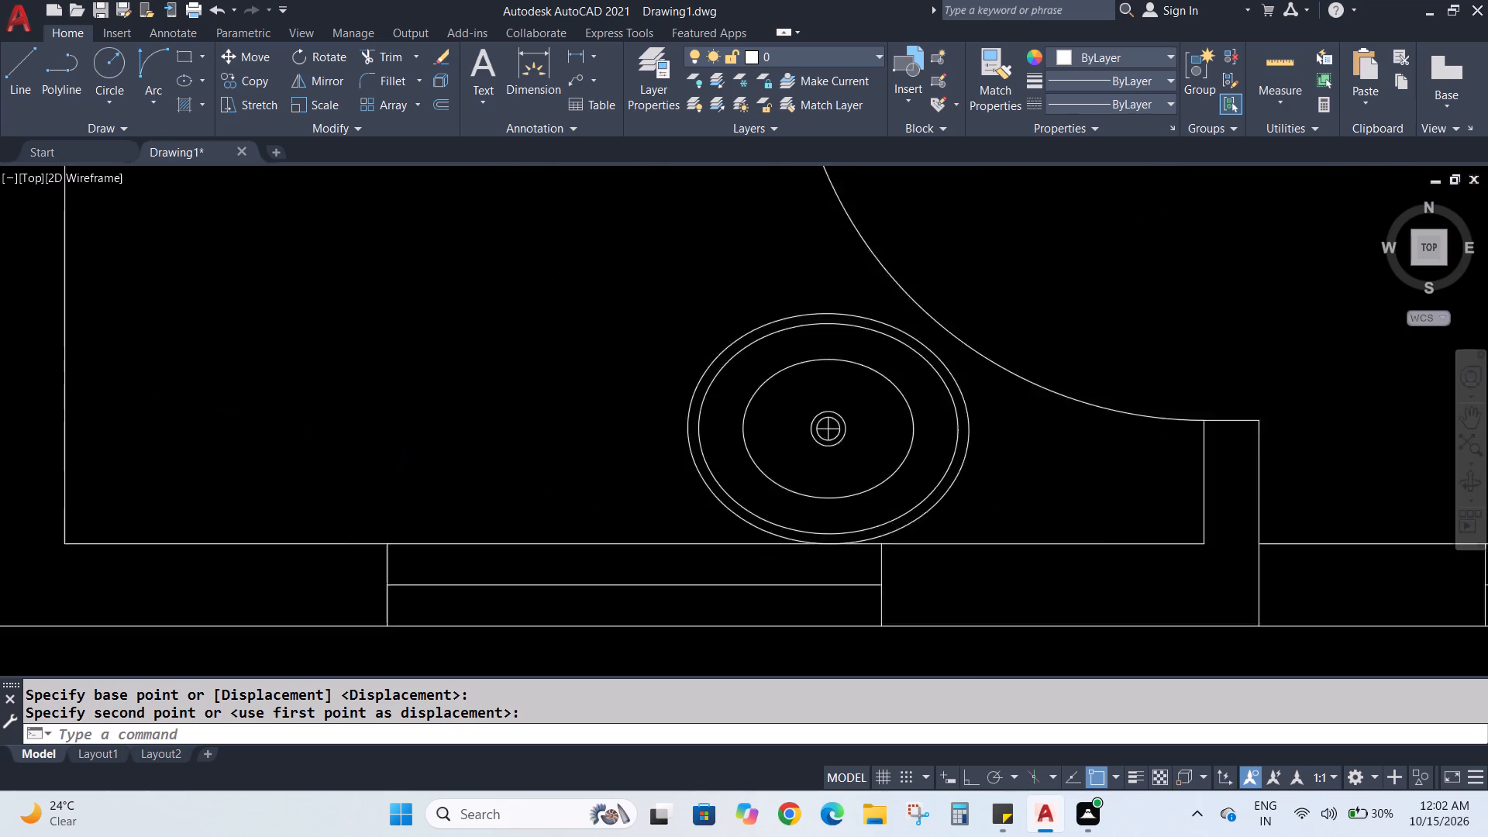
scroll(828, 536, "down", 2)
scroll(723, 485, "down", 3)
scroll(873, 463, "down", 3)
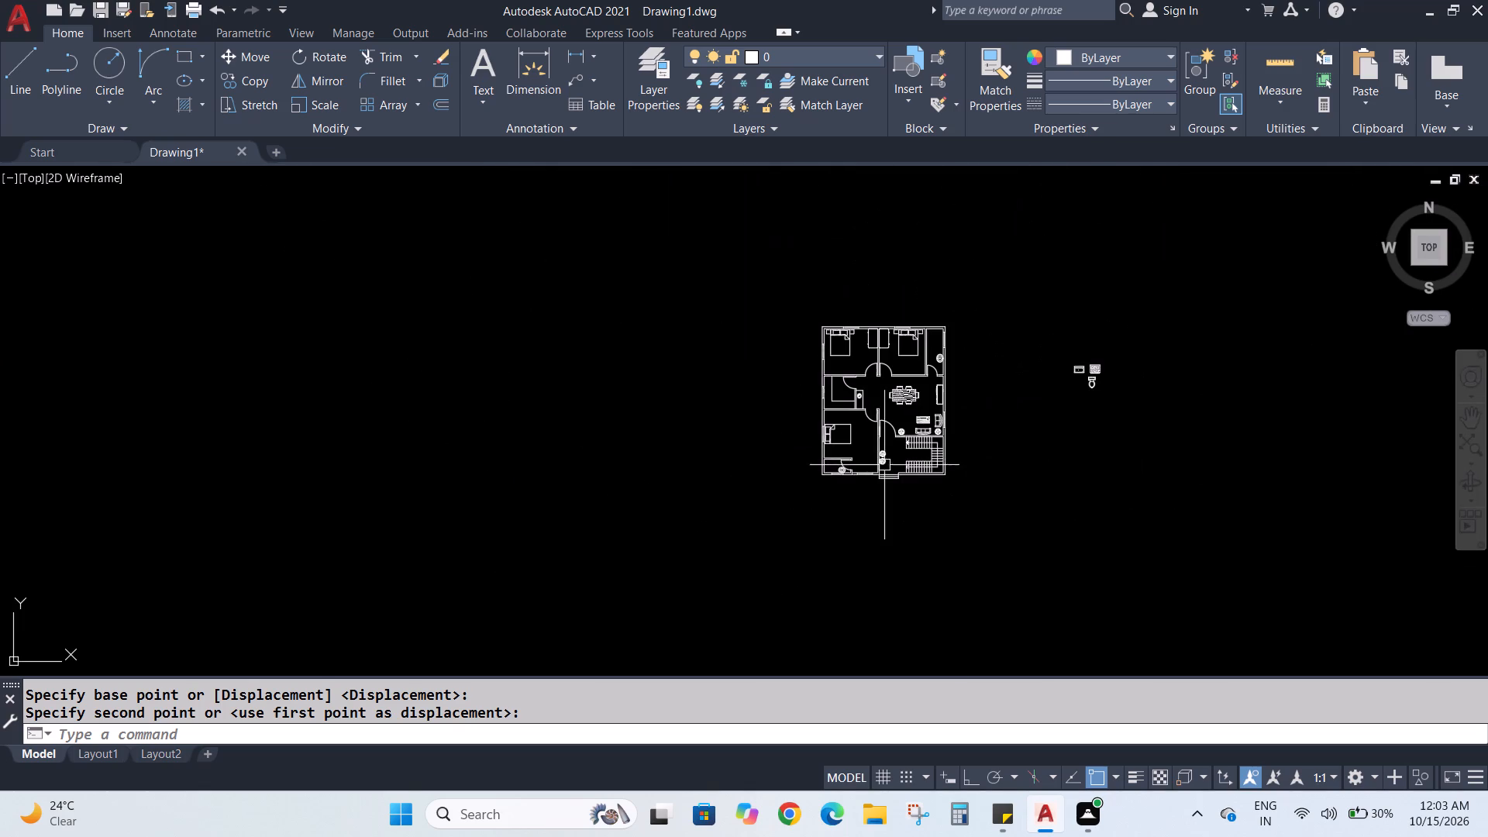
scroll(1011, 398, "up", 3)
middle_click_drag(1012, 401, 1001, 466)
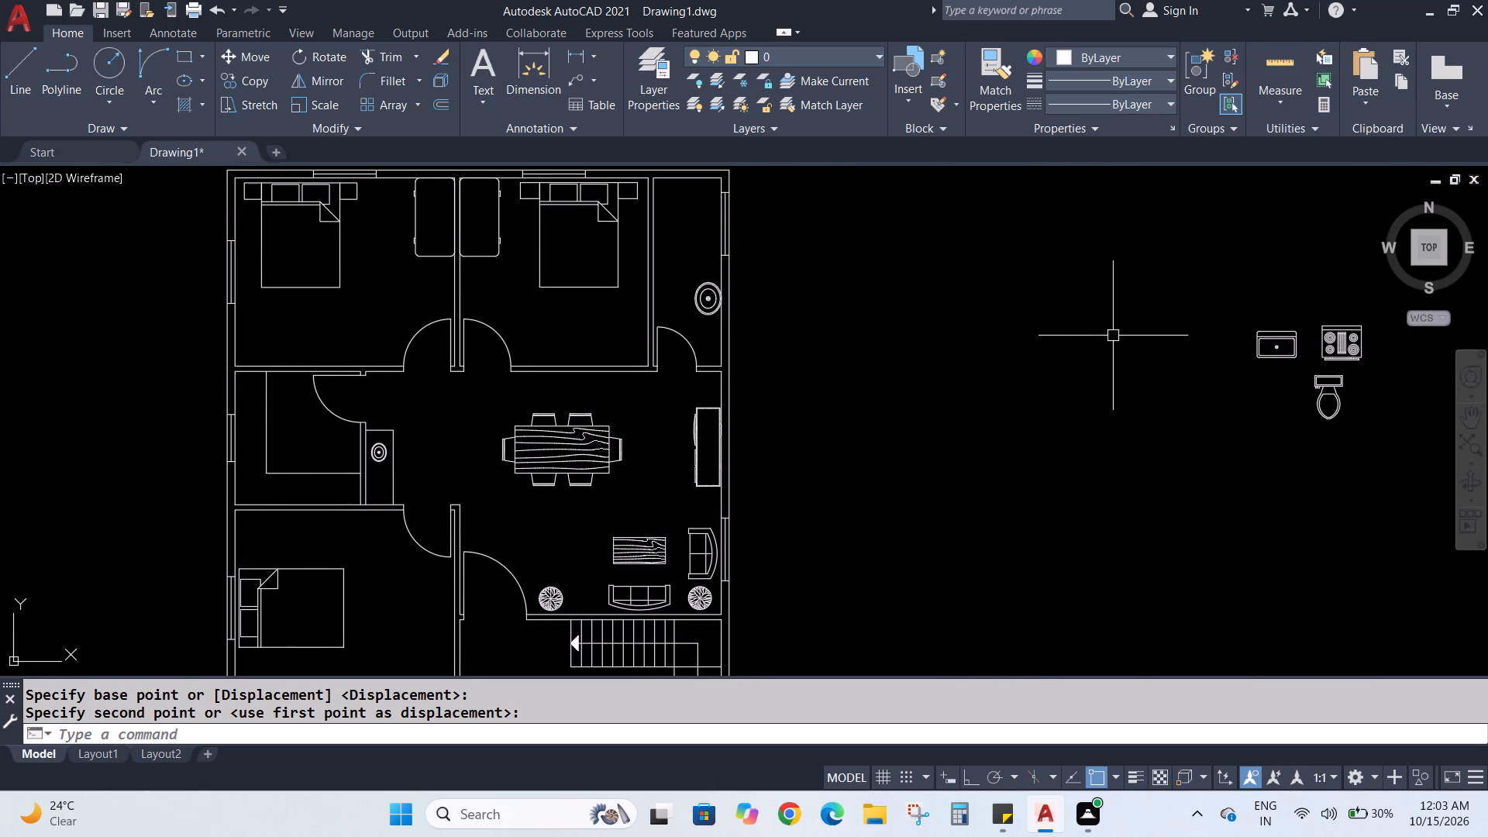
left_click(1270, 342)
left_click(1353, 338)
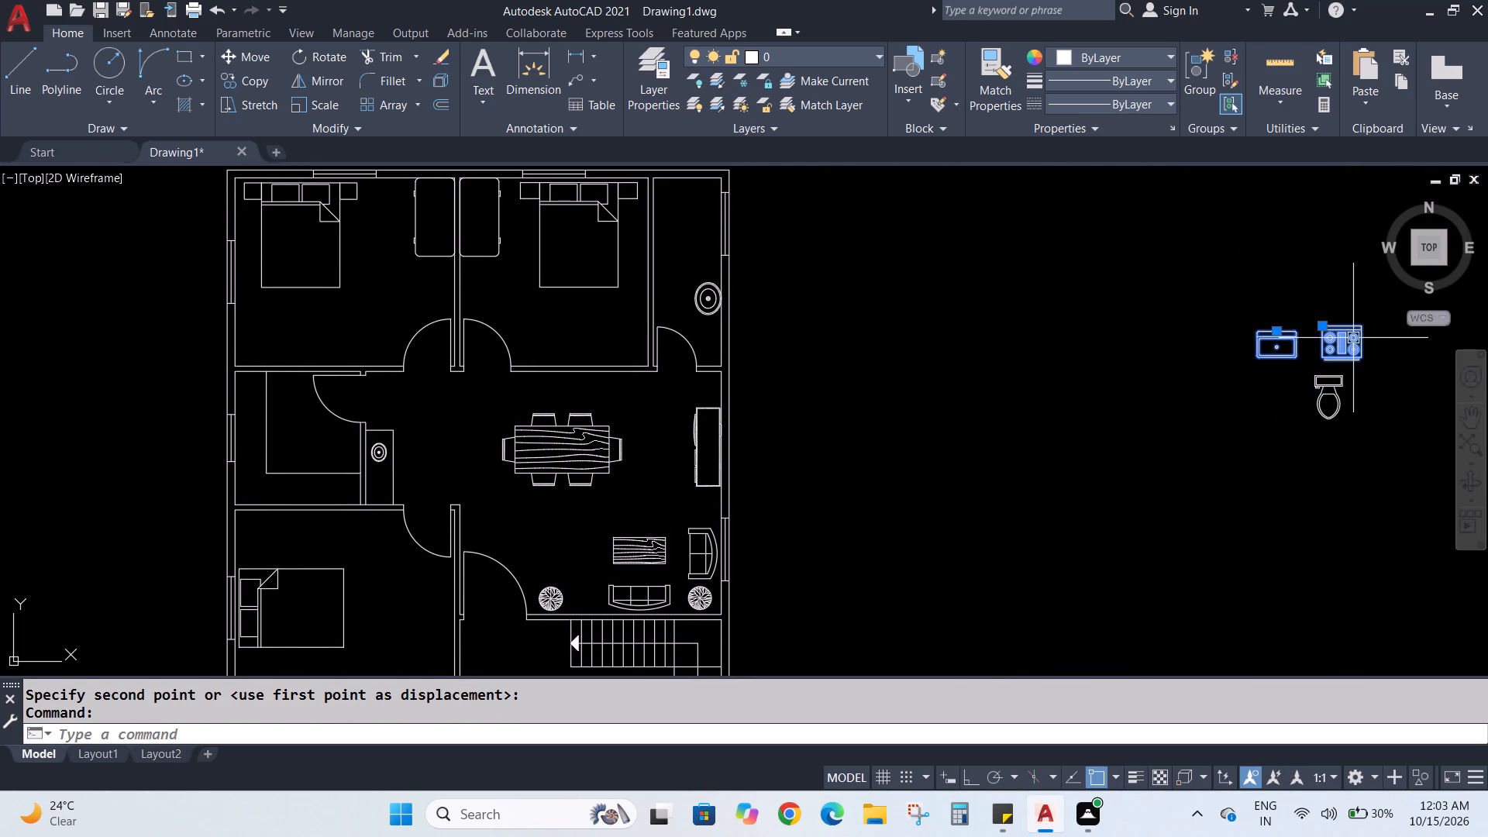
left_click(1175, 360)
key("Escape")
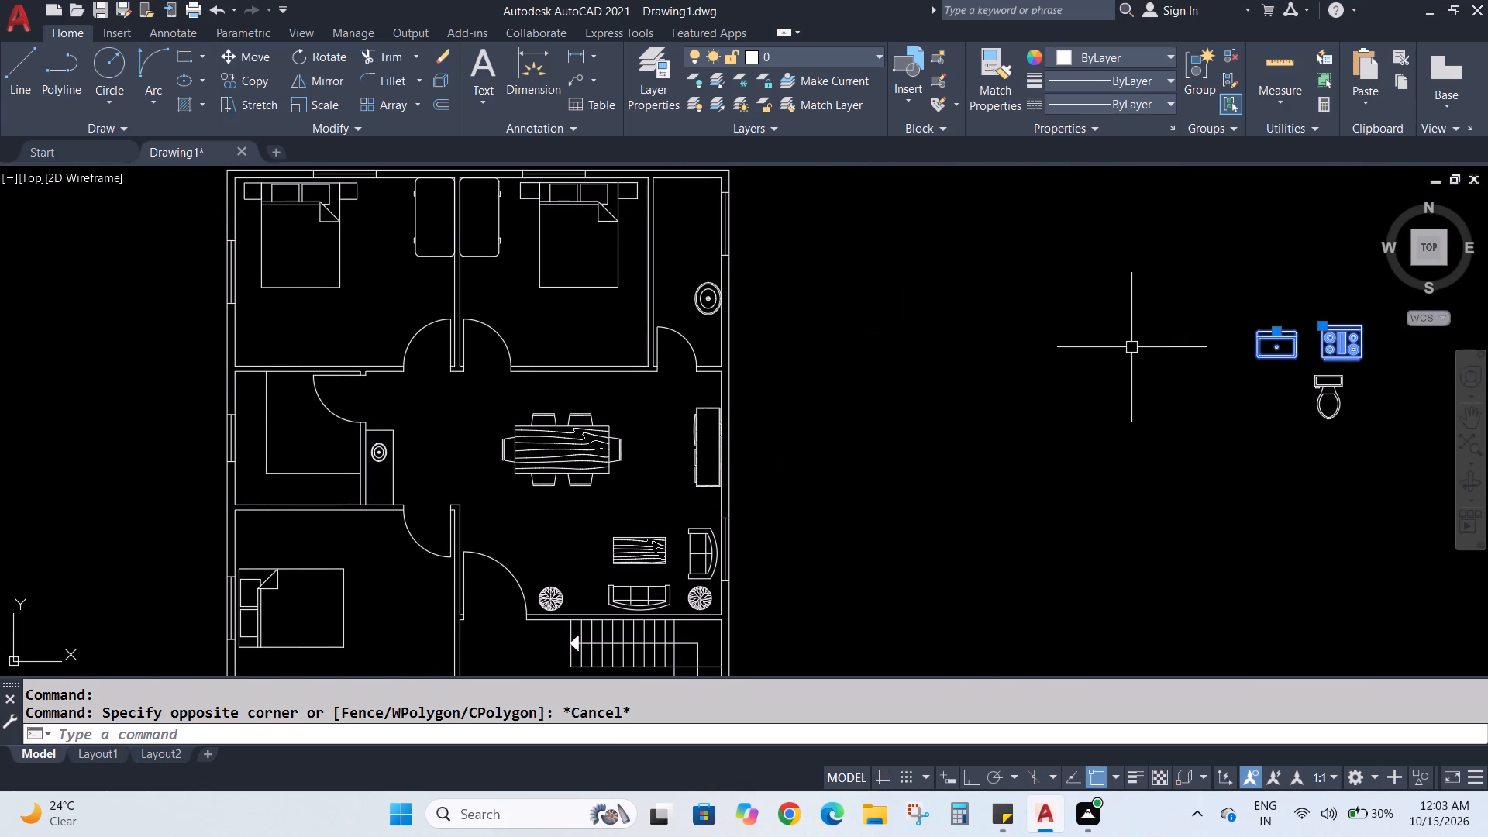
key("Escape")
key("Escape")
Move the kitchen sink from beside the plan onto the lower counter of the middle-left kitchen.
left_click(1275, 347)
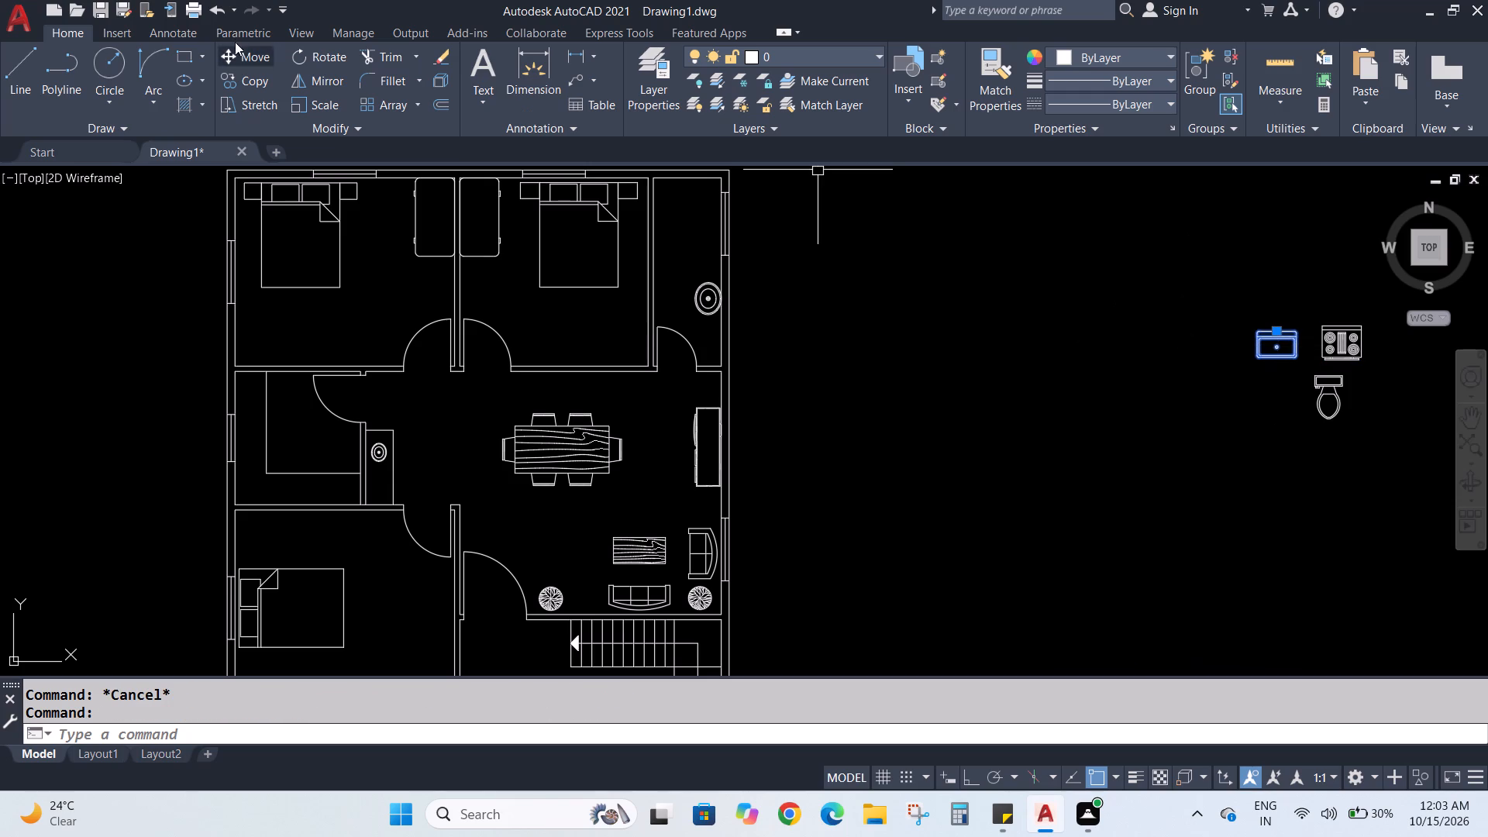
left_click(236, 44)
left_click(239, 57)
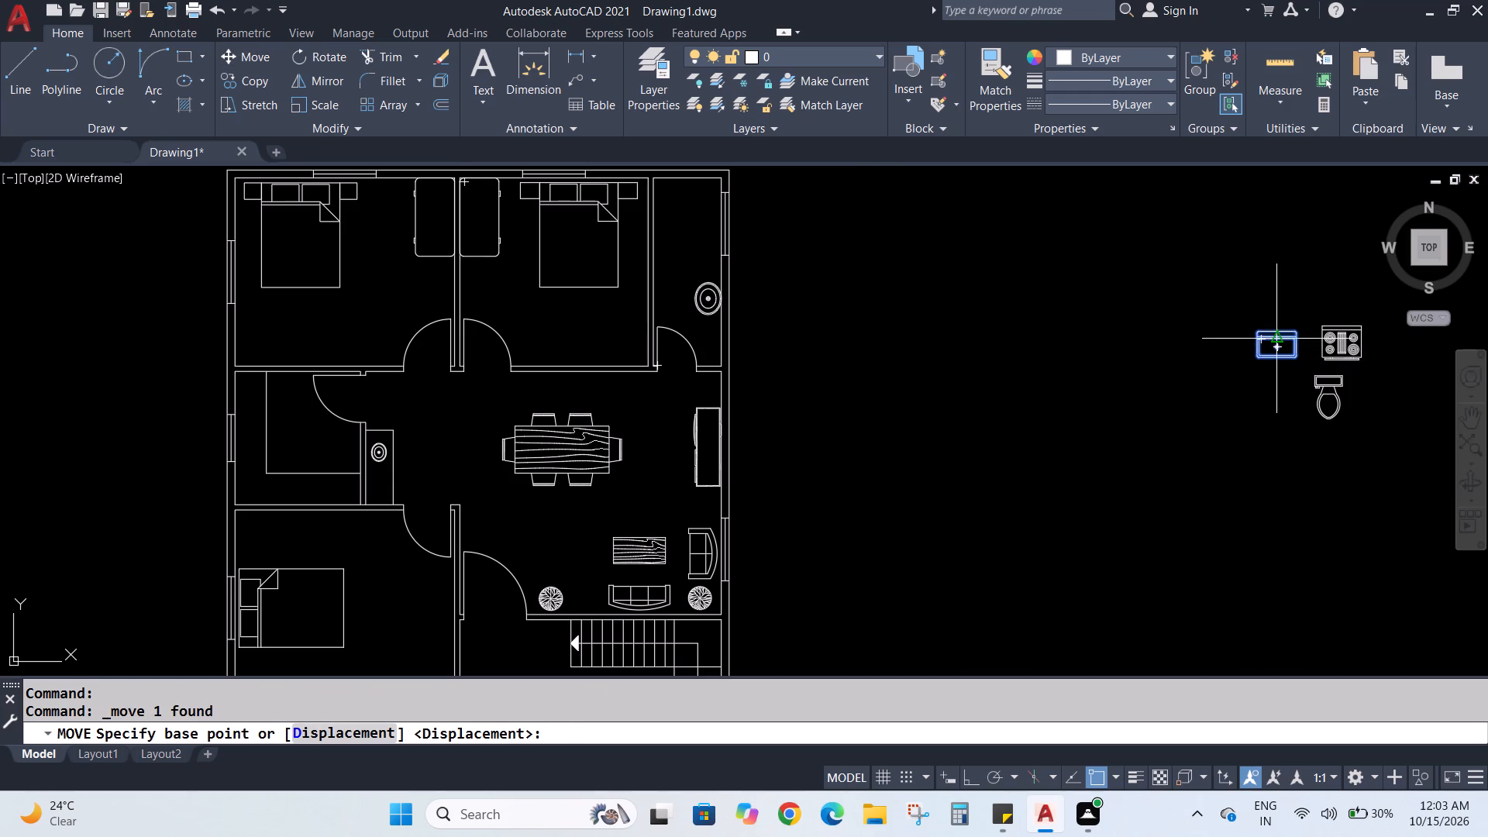
left_click(1273, 336)
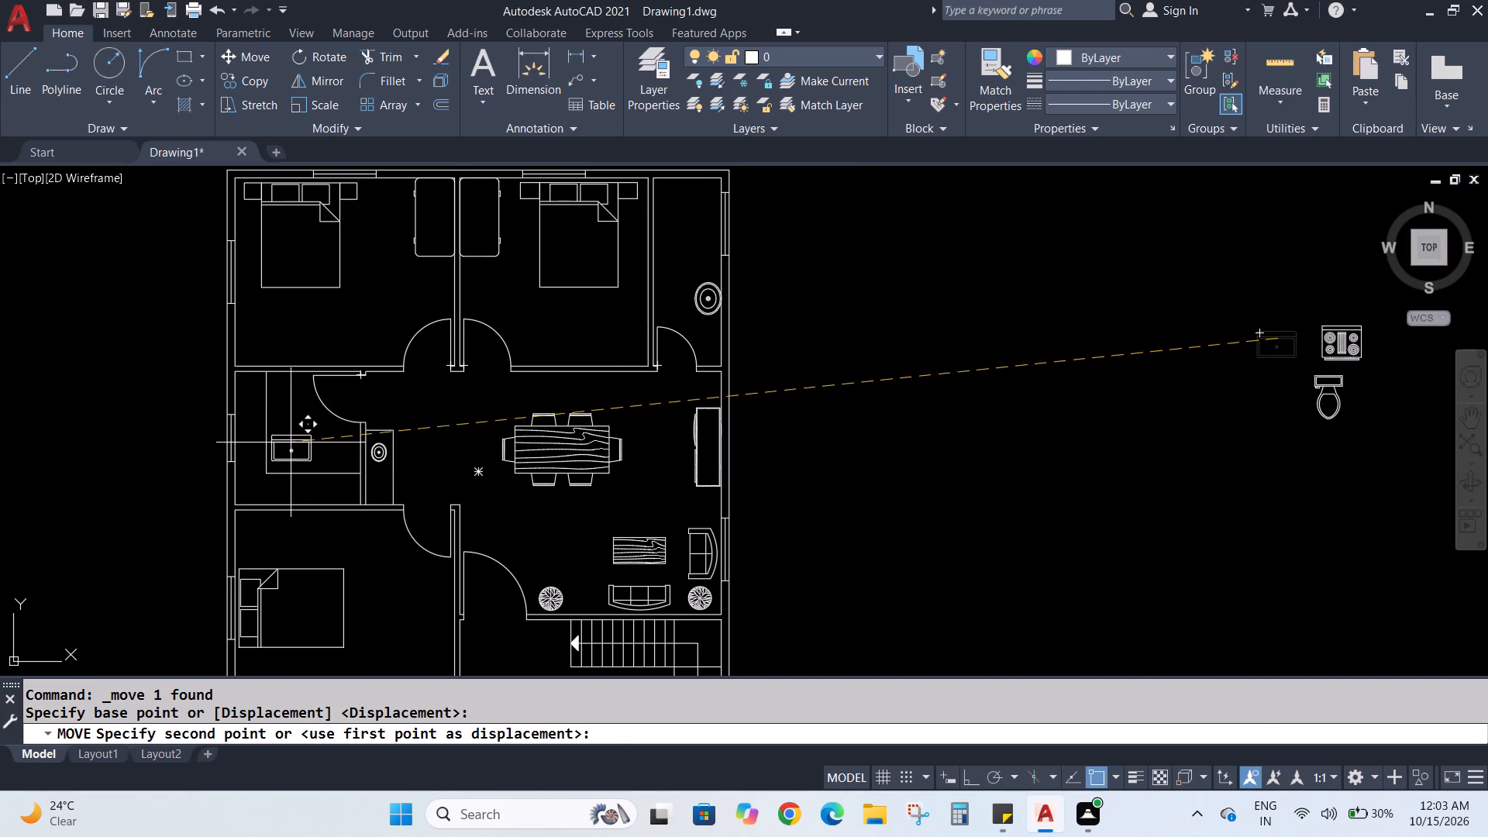
scroll(290, 484, "up", 2)
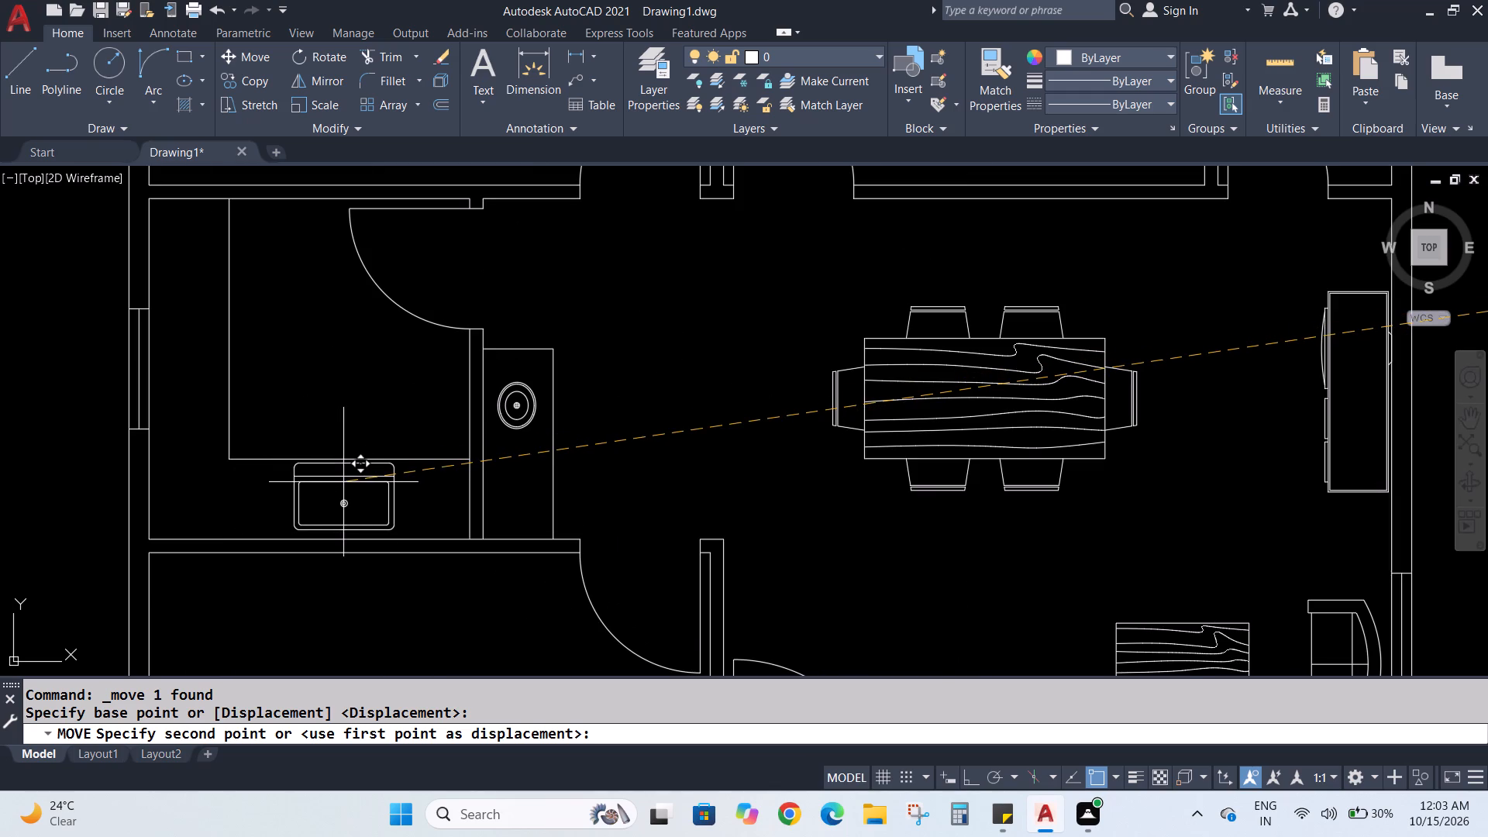
scroll(343, 482, "up", 2)
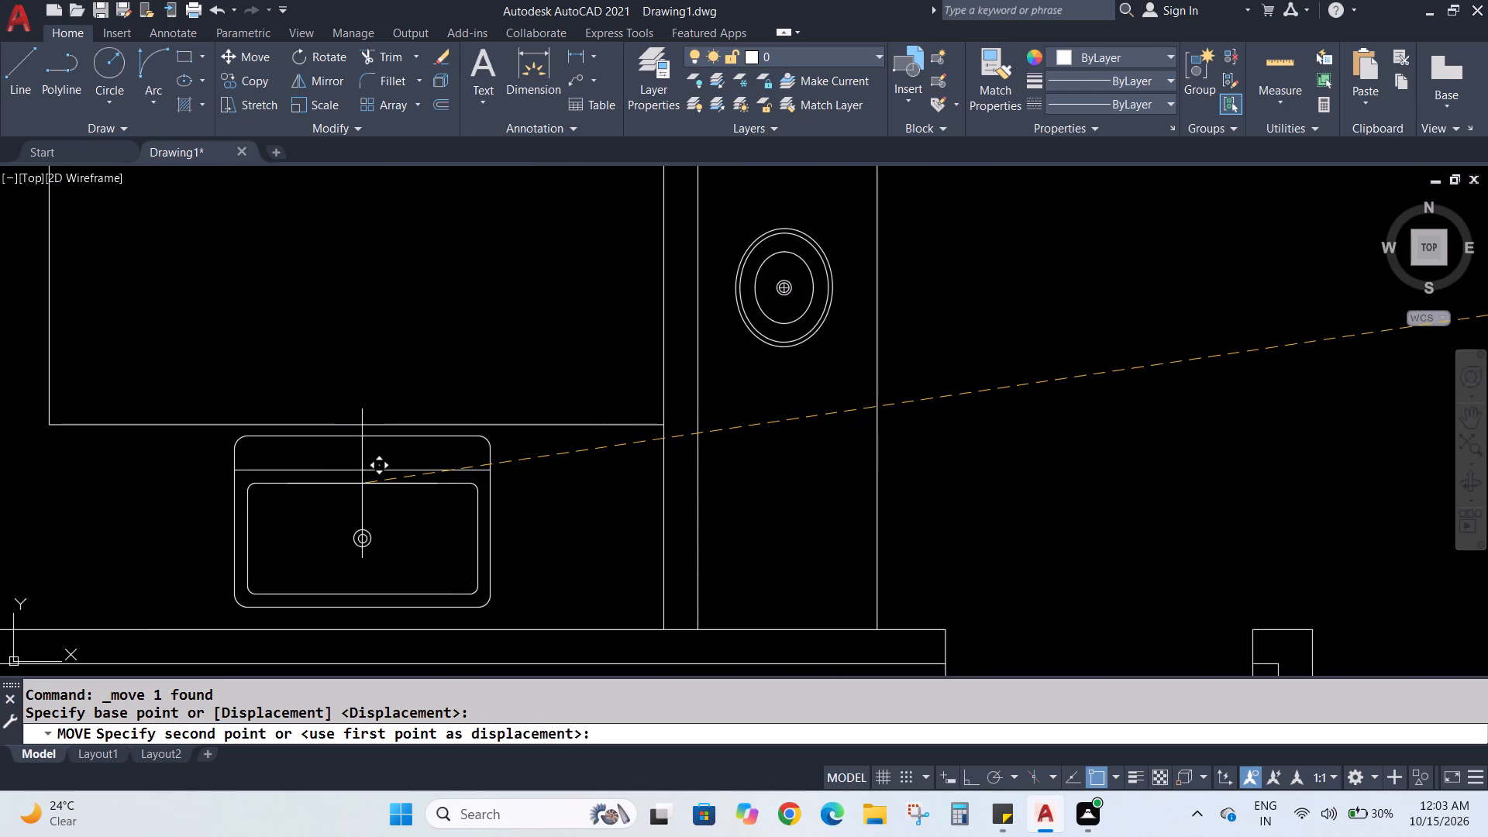
left_click(363, 489)
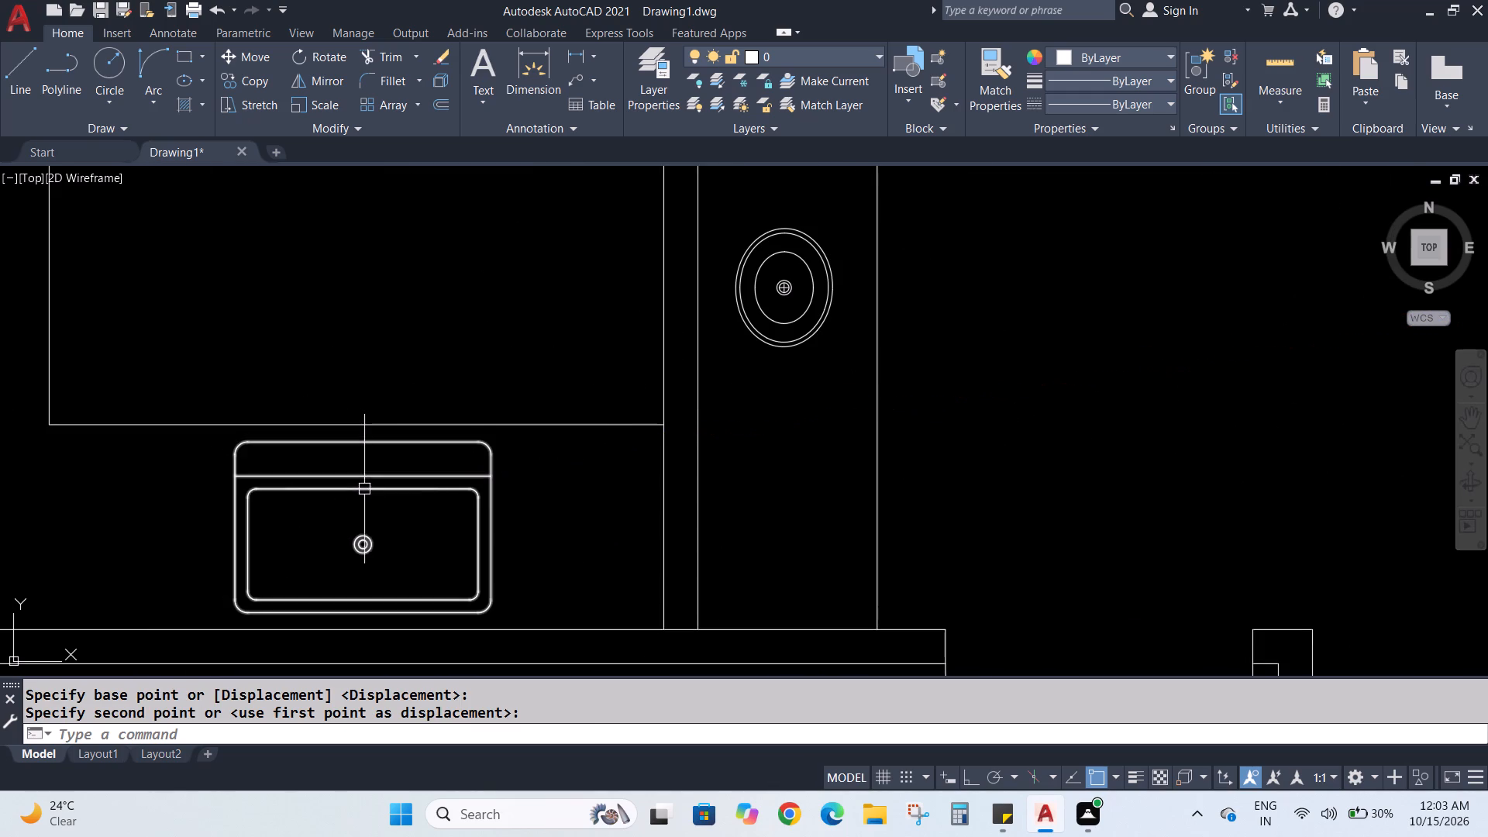
Rotate the kitchen sink 180° about the midpoint of its lower edge with Ortho on.
scroll(437, 470, "down", 2)
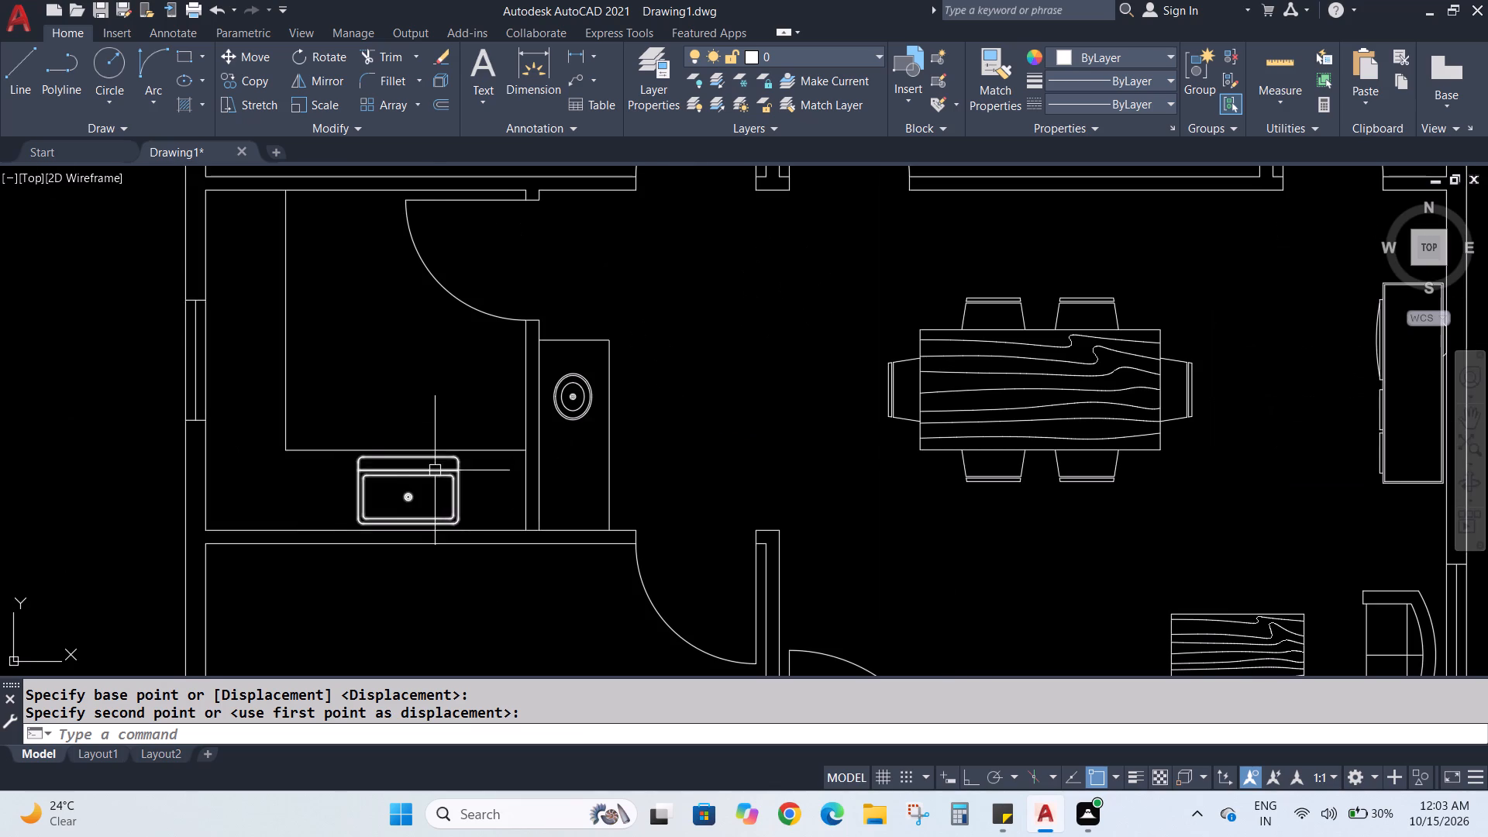
left_click(434, 473)
left_click(319, 54)
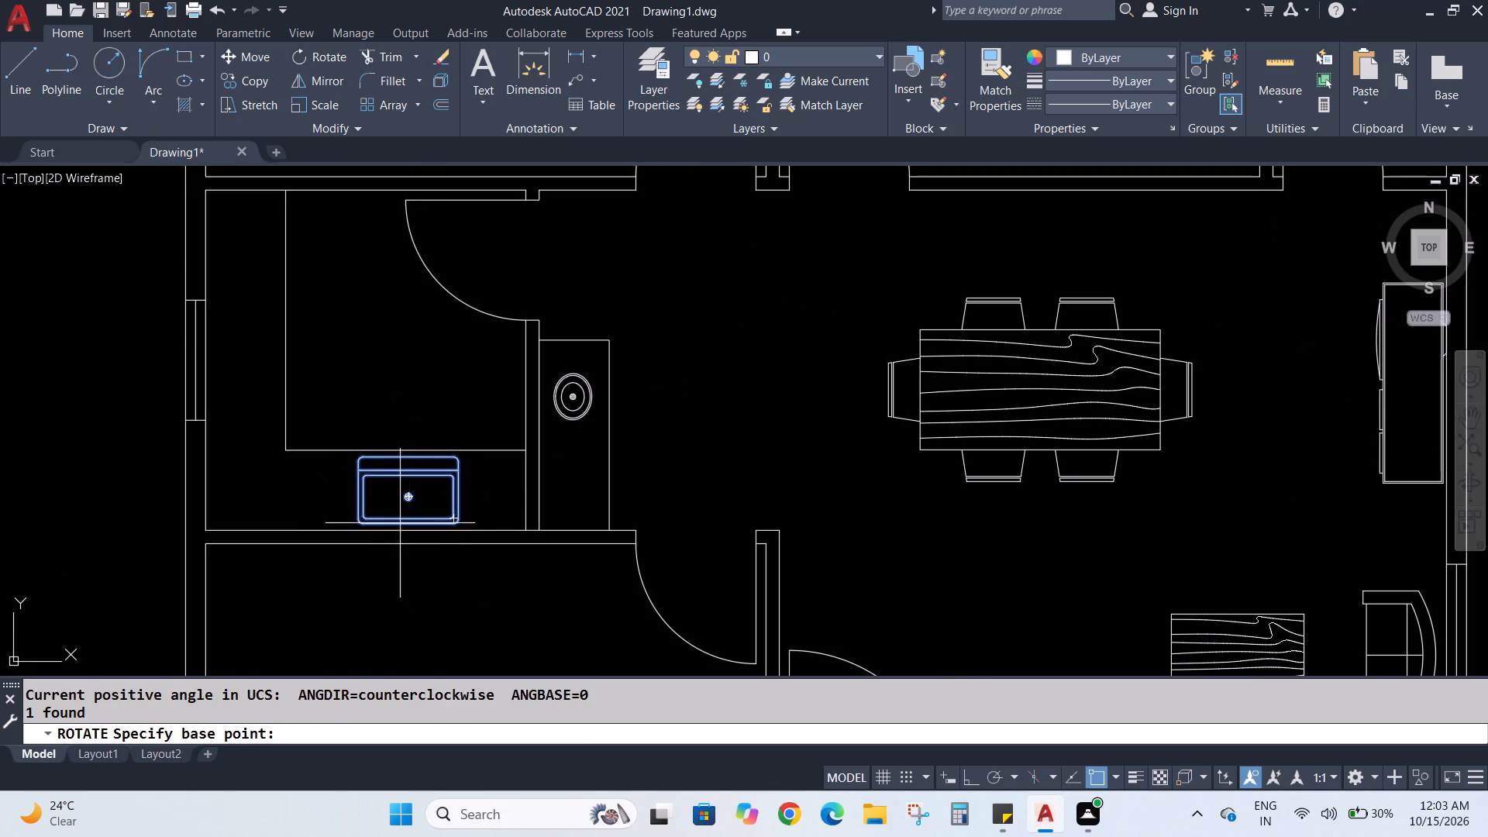
left_click(405, 525)
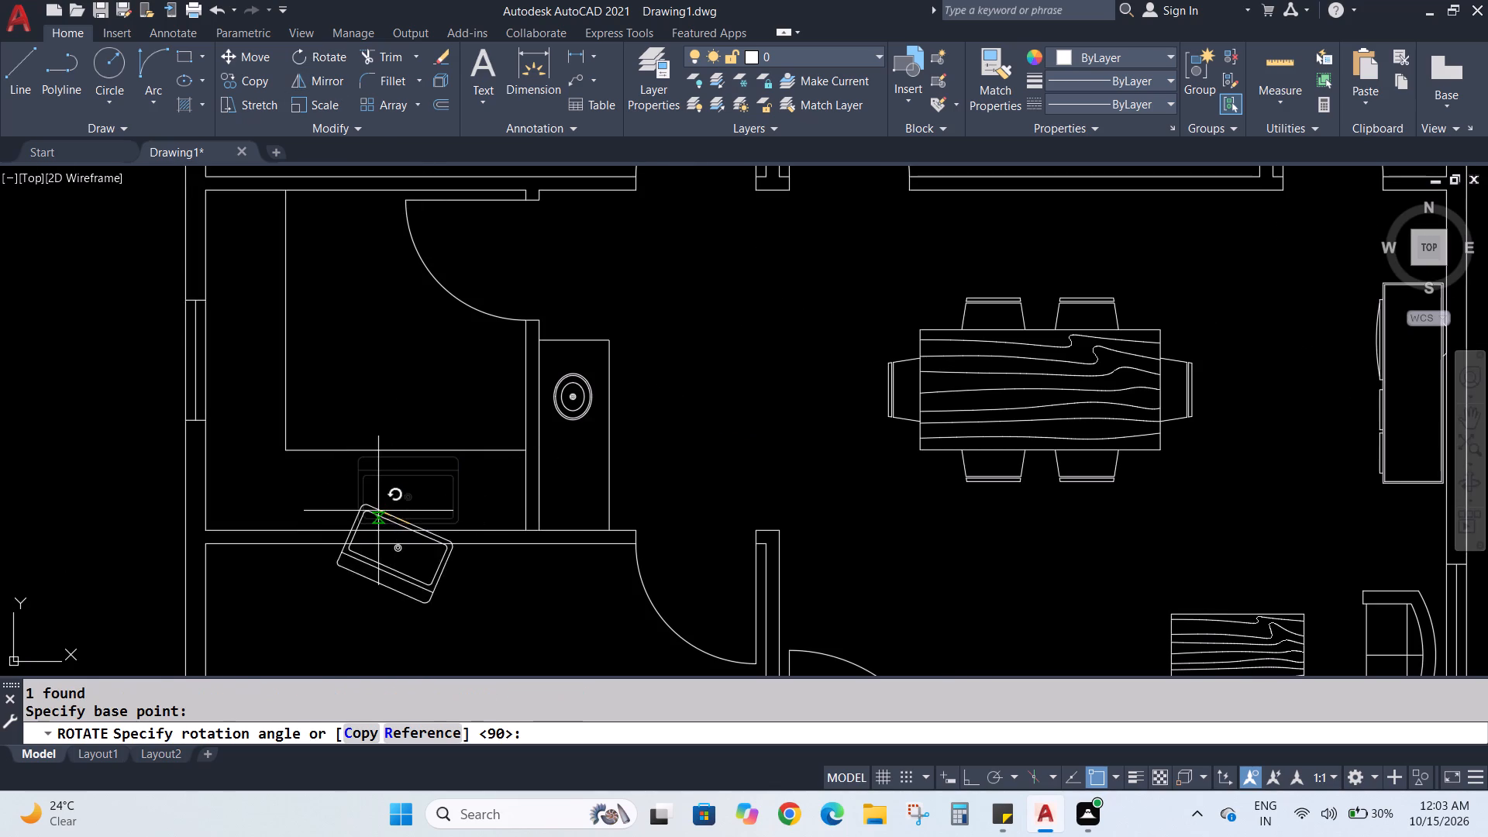
left_click(972, 780)
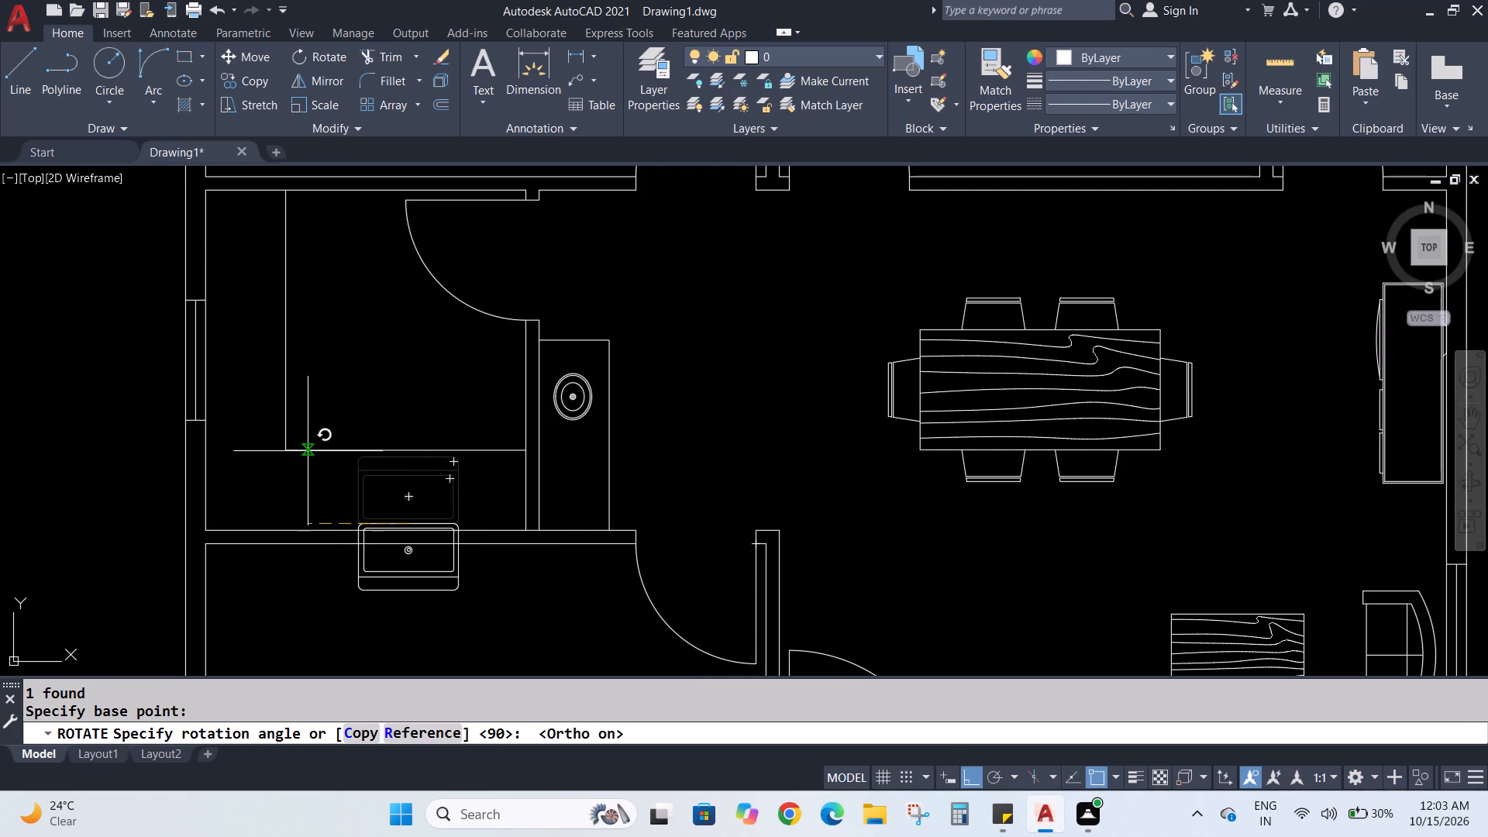
left_click(257, 501)
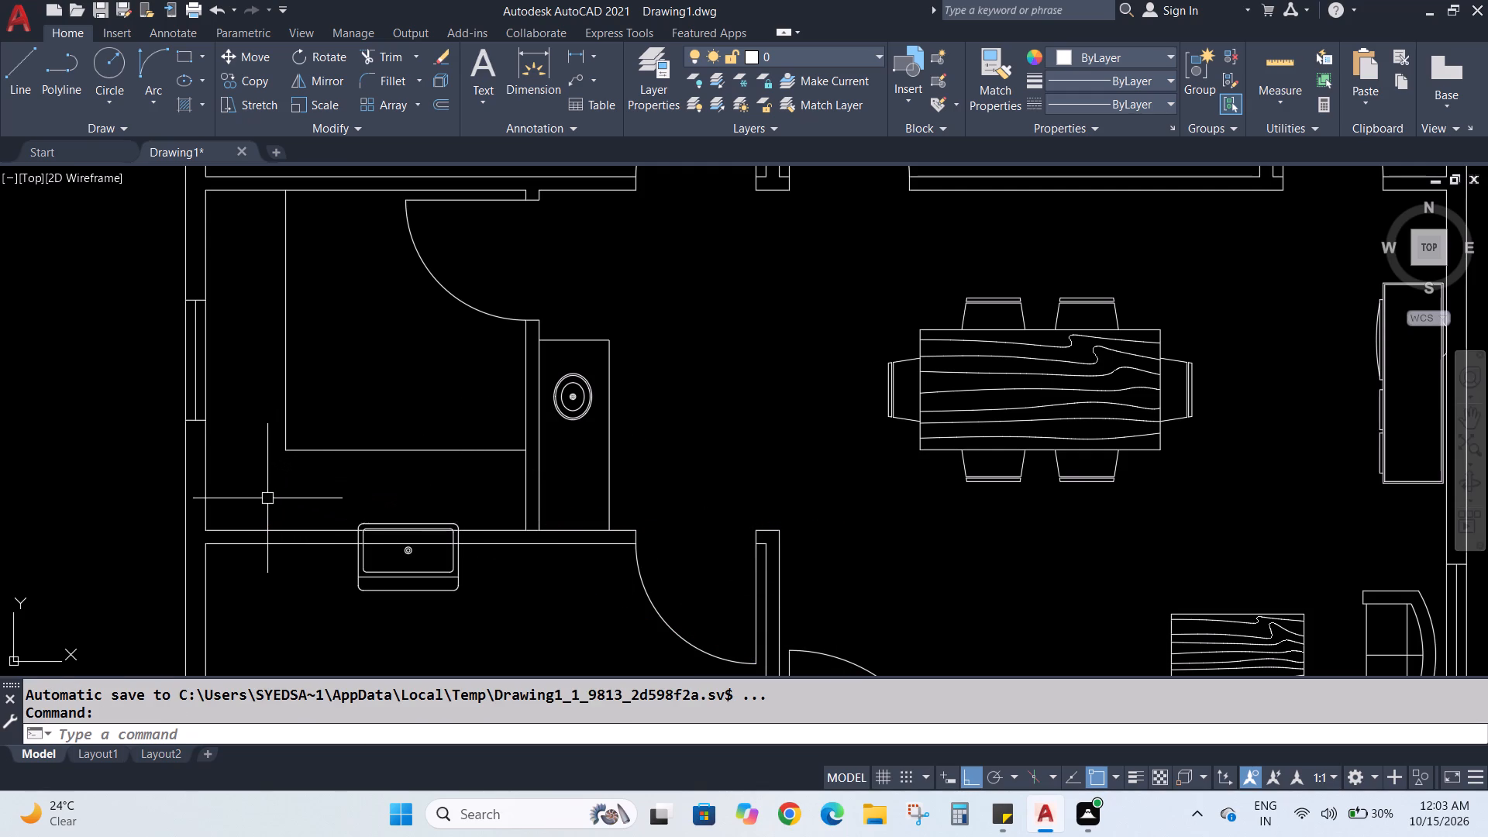
Move the rotated sink about 1'-8" straight up so it sits within the lower kitchen counter.
left_click(417, 575)
scroll(377, 502, "up", 1)
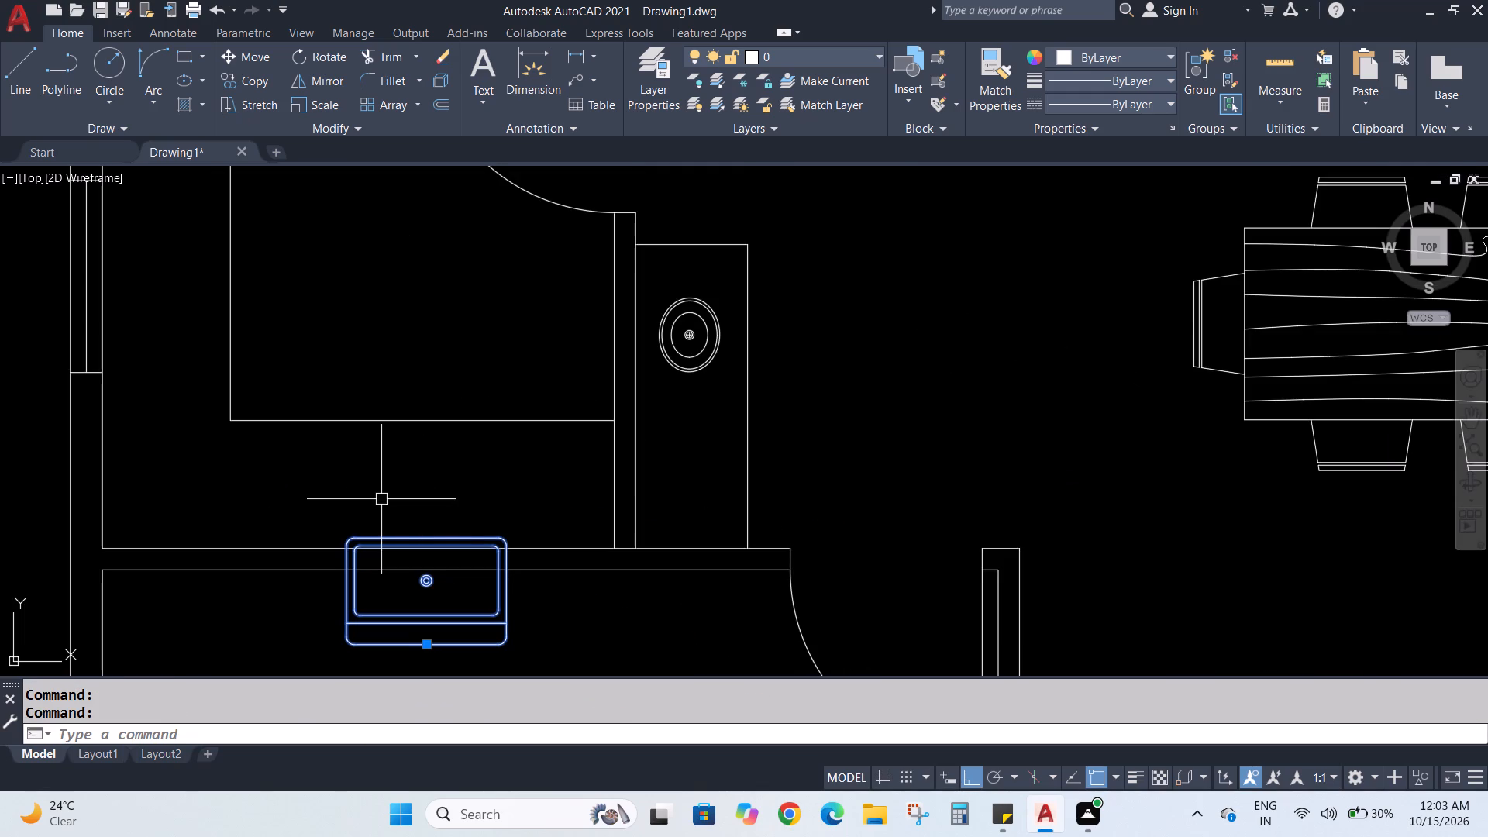
left_click(254, 58)
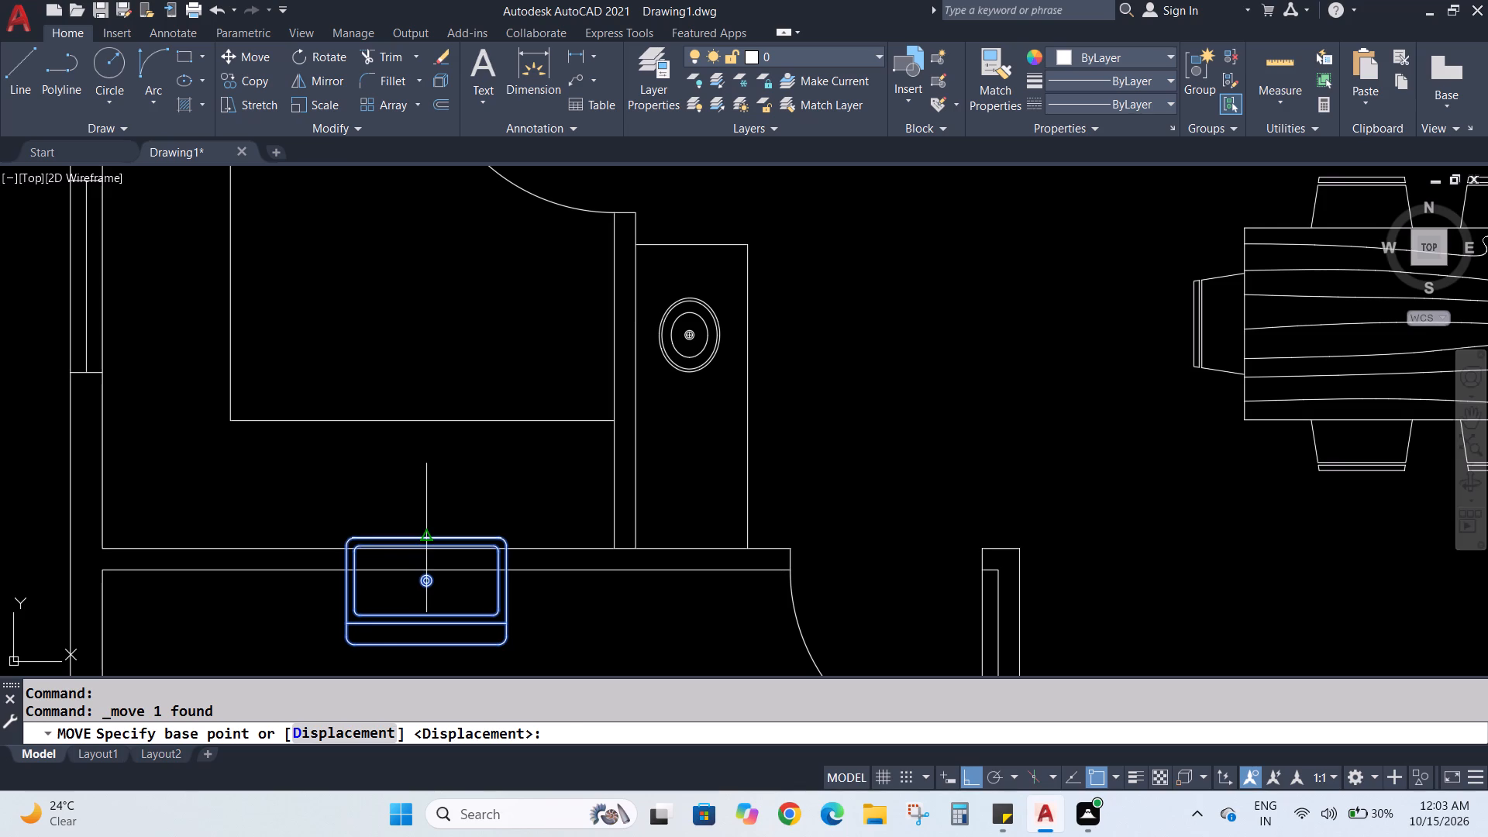
left_click(429, 535)
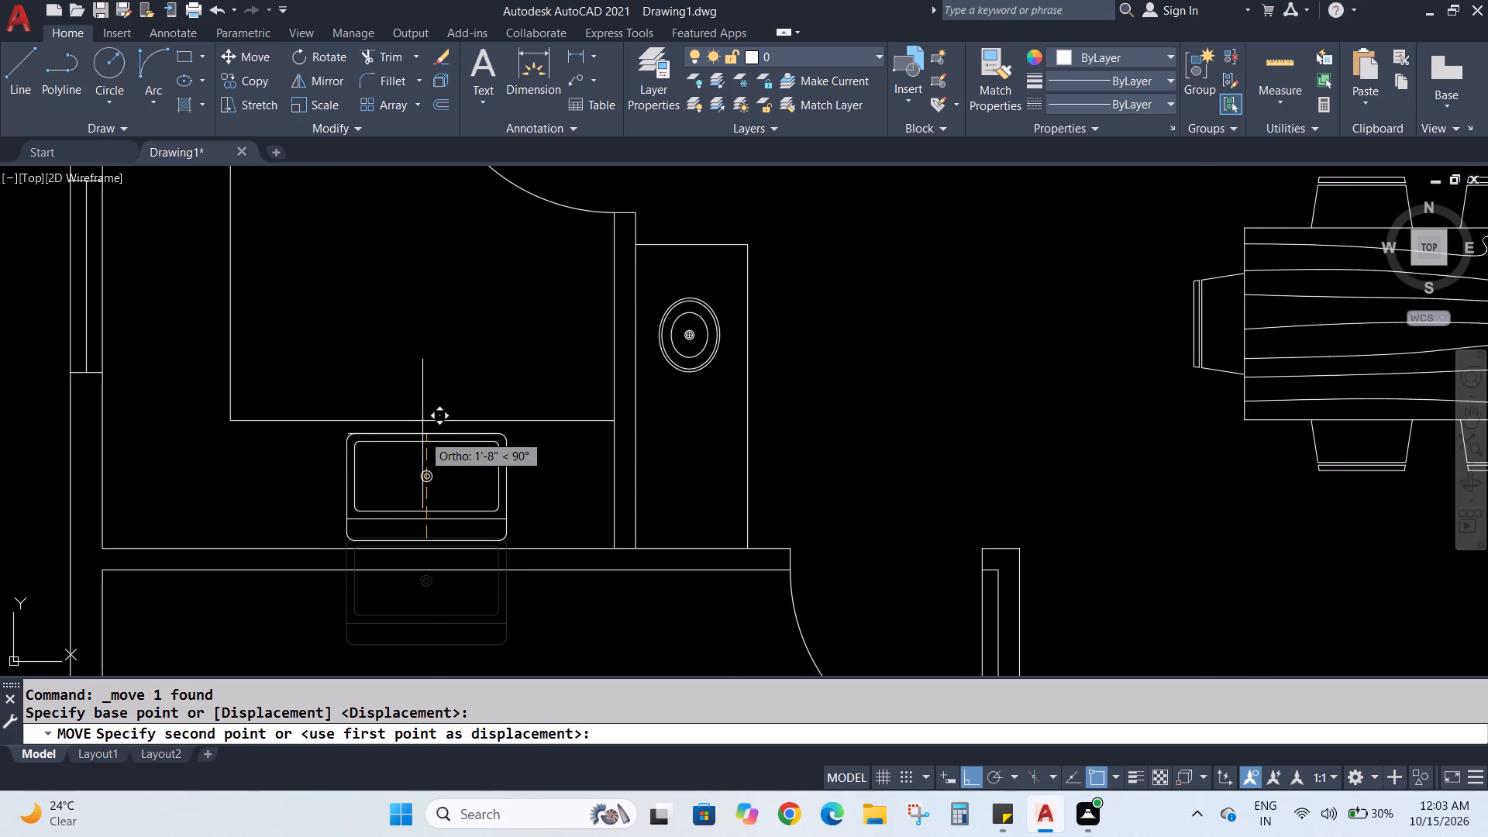
scroll(422, 435, "up", 3)
middle_click_drag(441, 424, 529, 232)
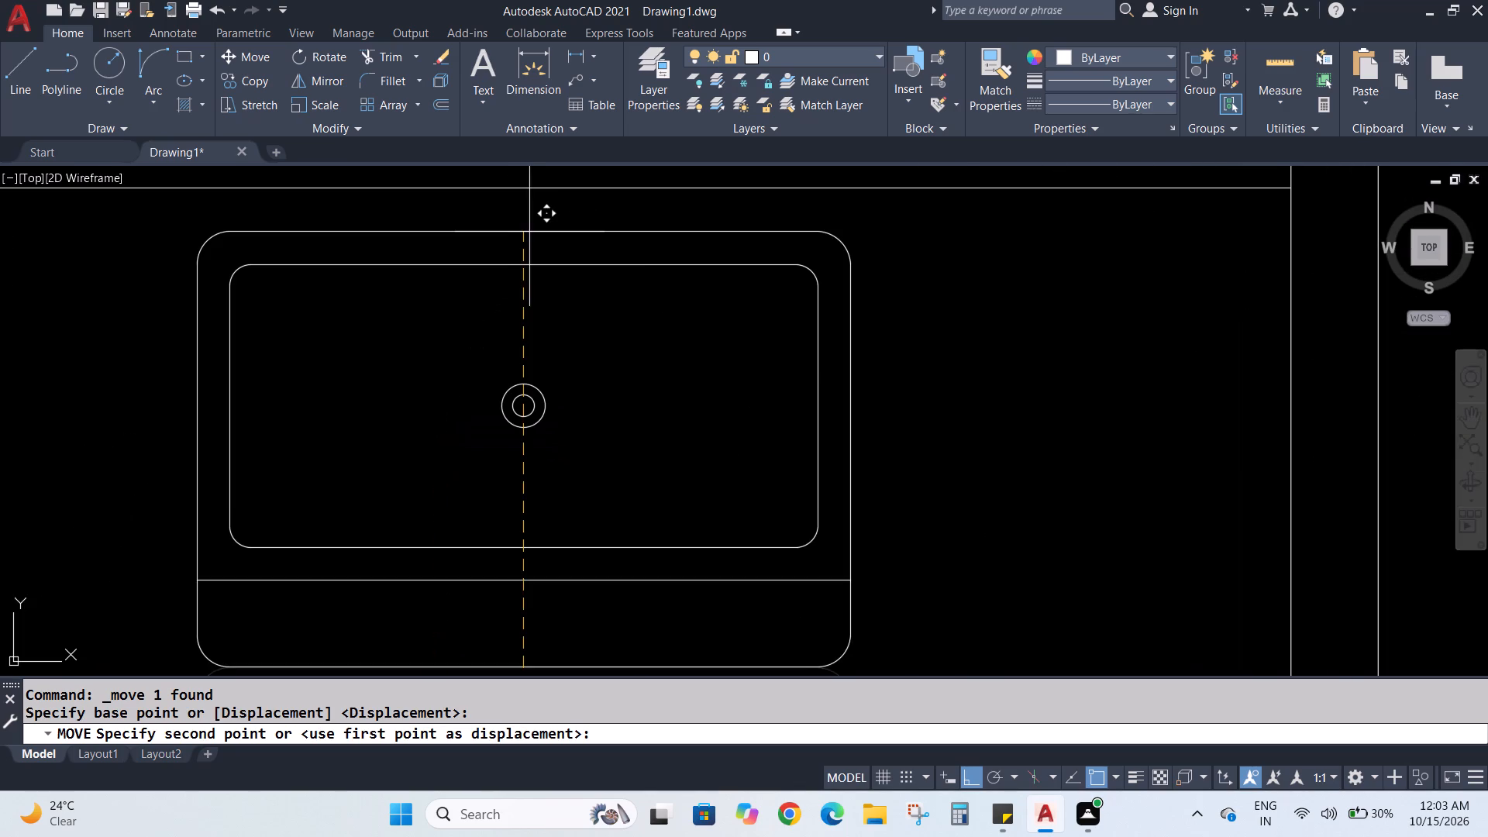
left_click(543, 228)
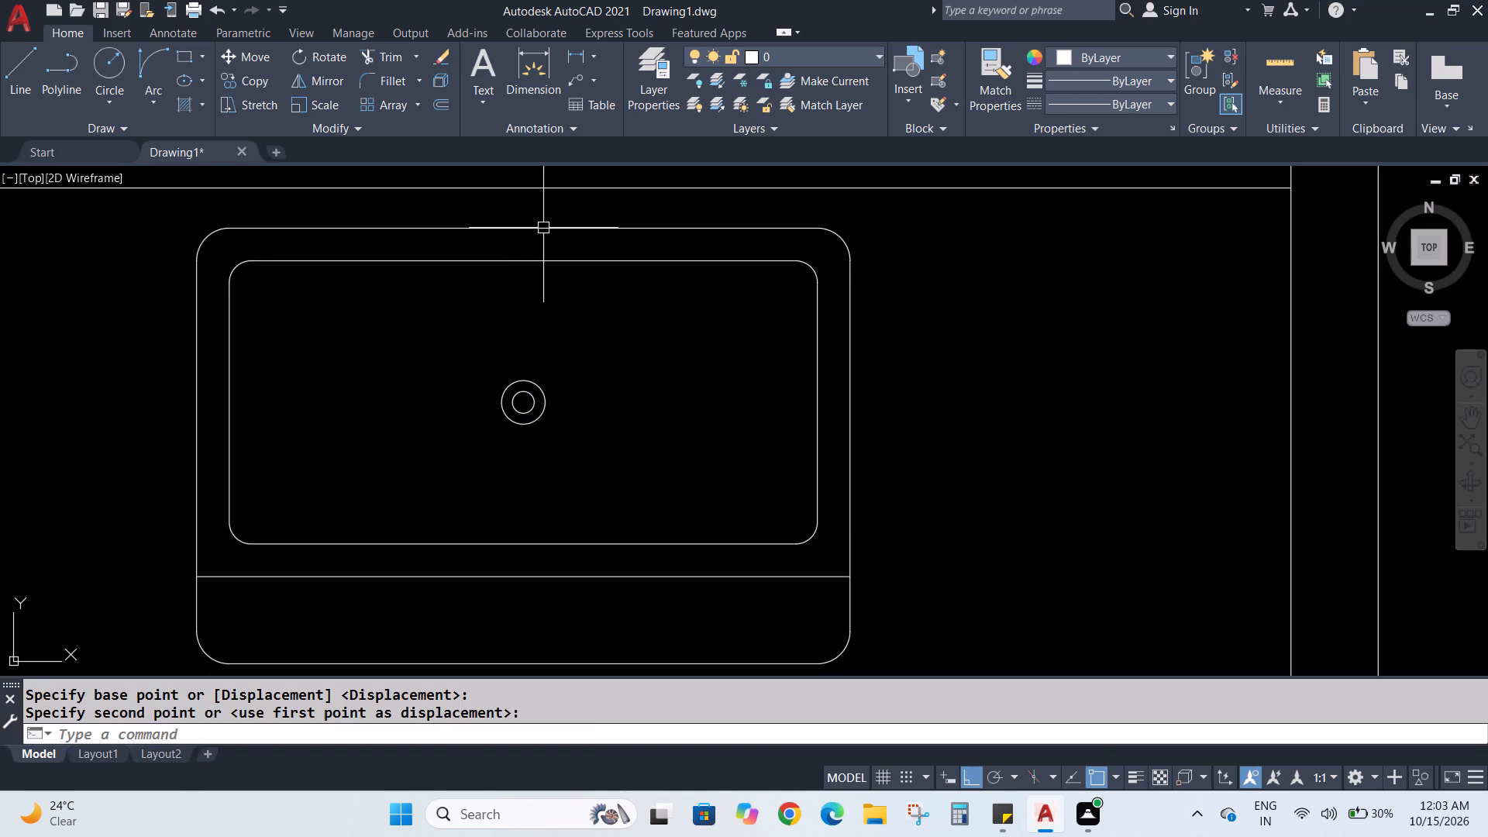
Move the stove from beside the plan into the middle-left kitchen, just above the sink, with Ortho off.
scroll(543, 228, "down", 3)
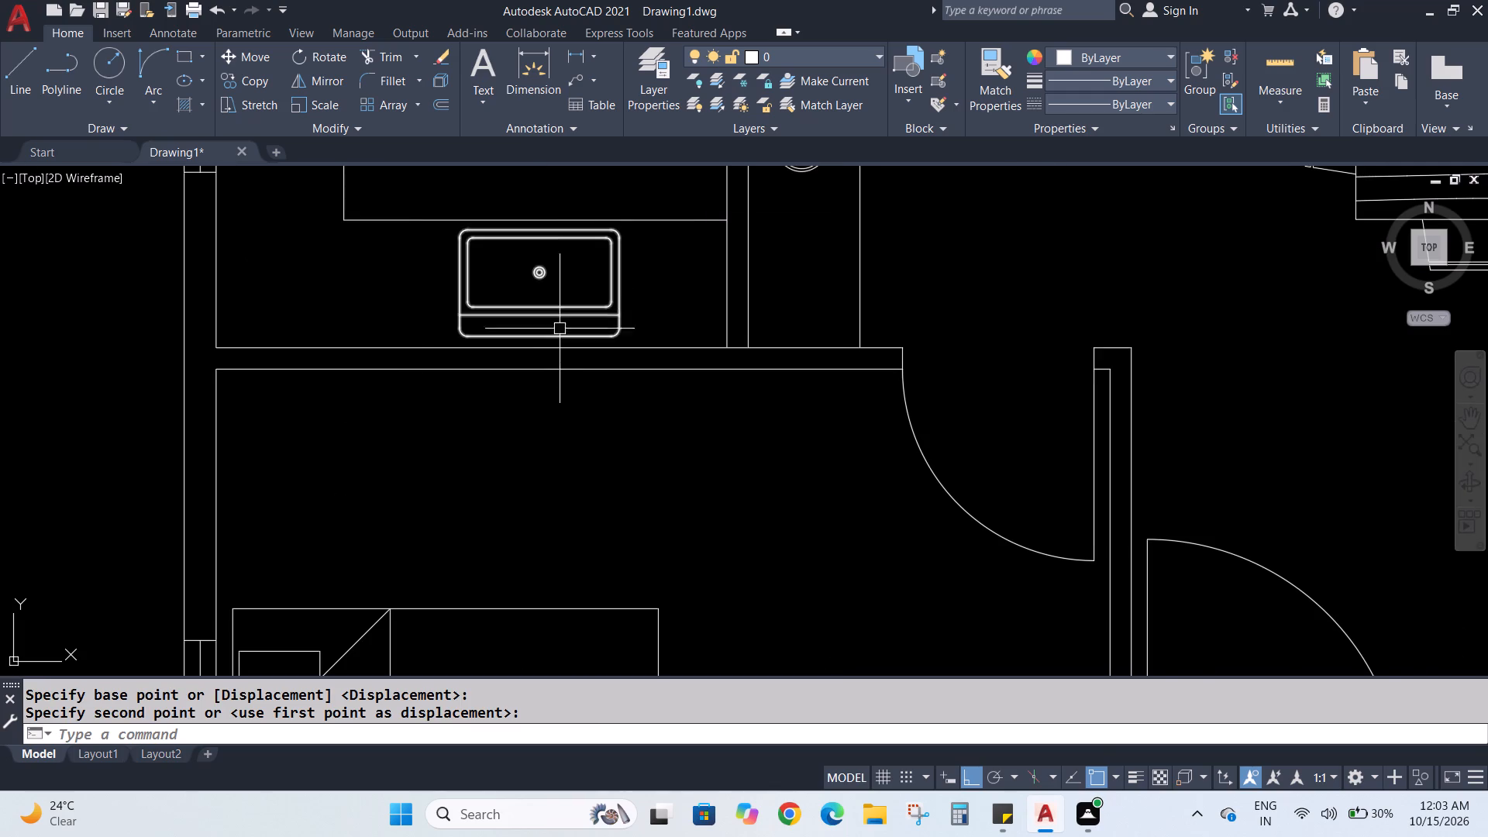
scroll(563, 367, "down", 3)
middle_click_drag(582, 508, 596, 608)
middle_click_drag(1142, 391, 763, 400)
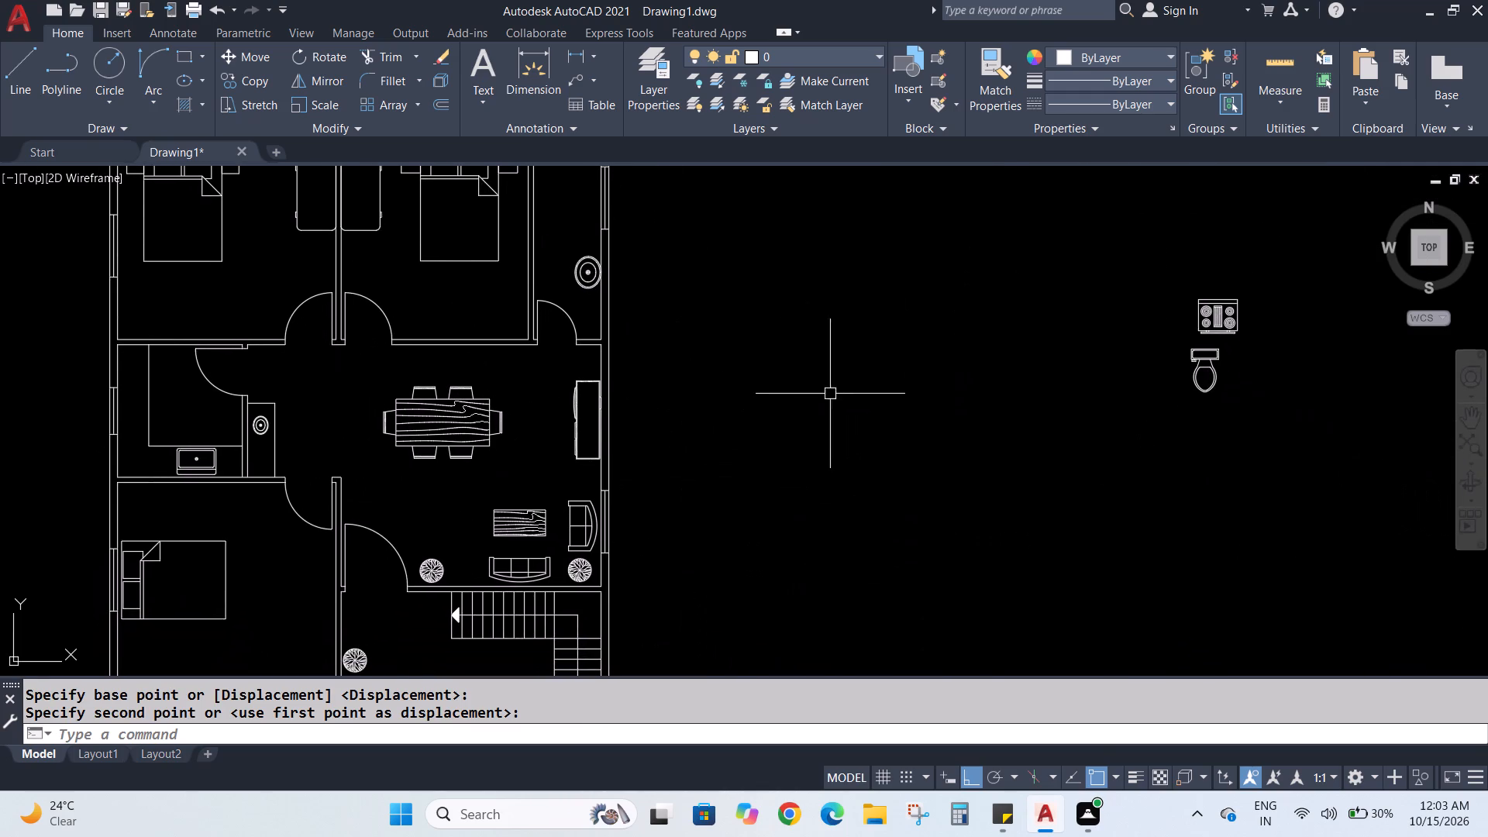
left_click(1229, 310)
left_click(236, 57)
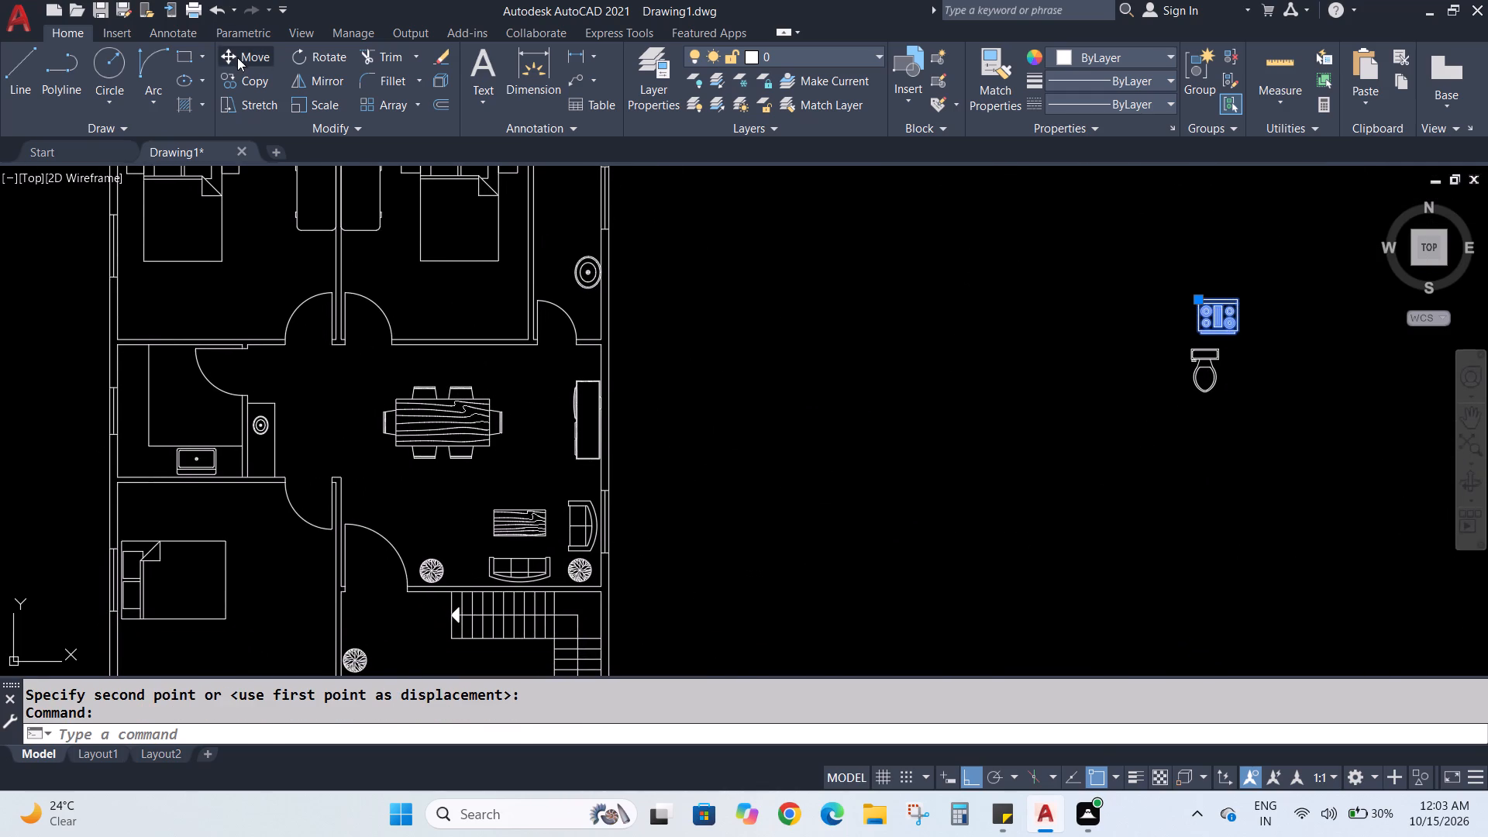
left_click(1218, 308)
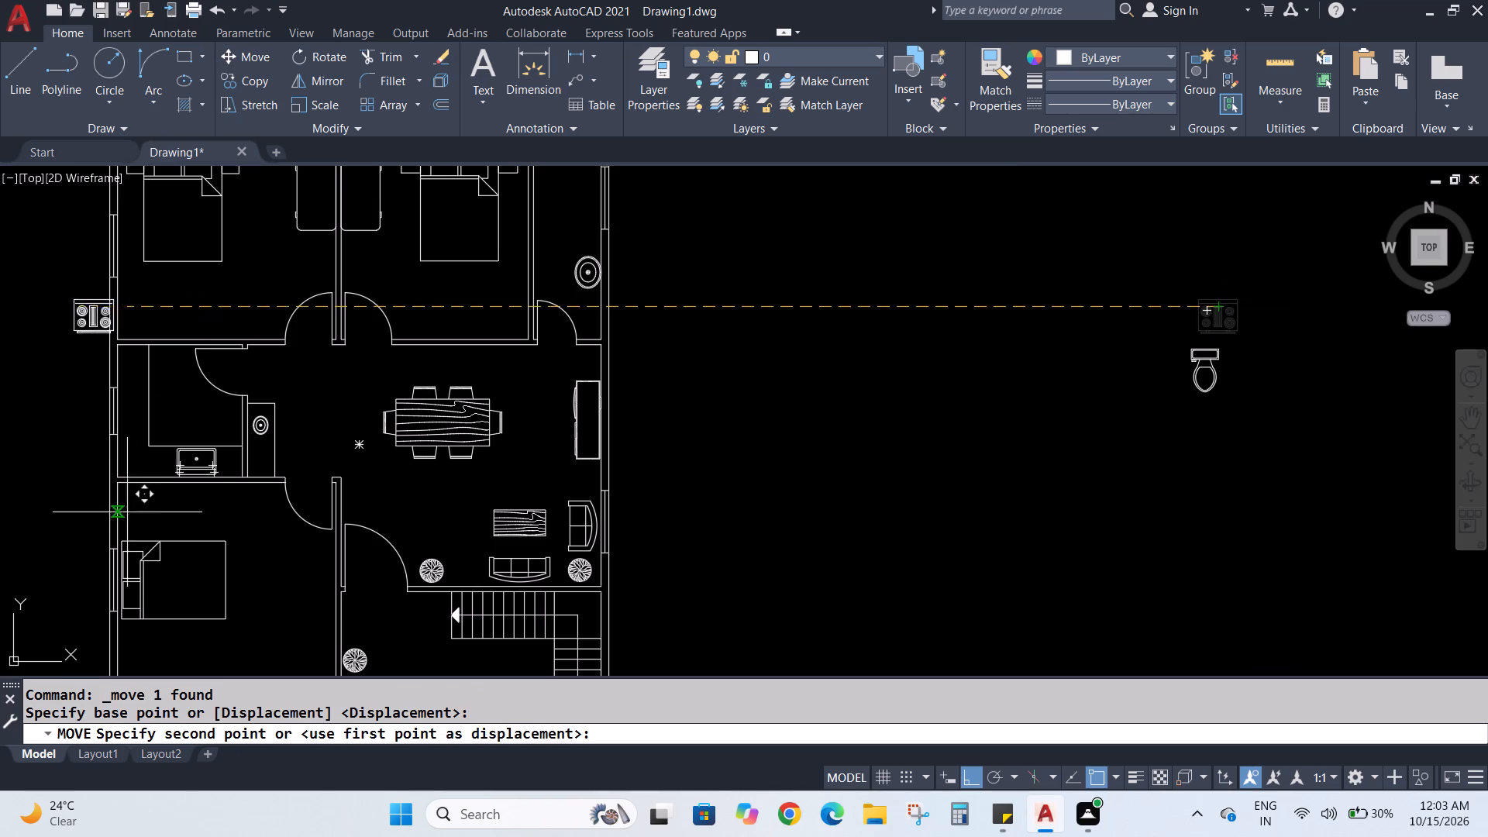
left_click(961, 776)
left_click(188, 405)
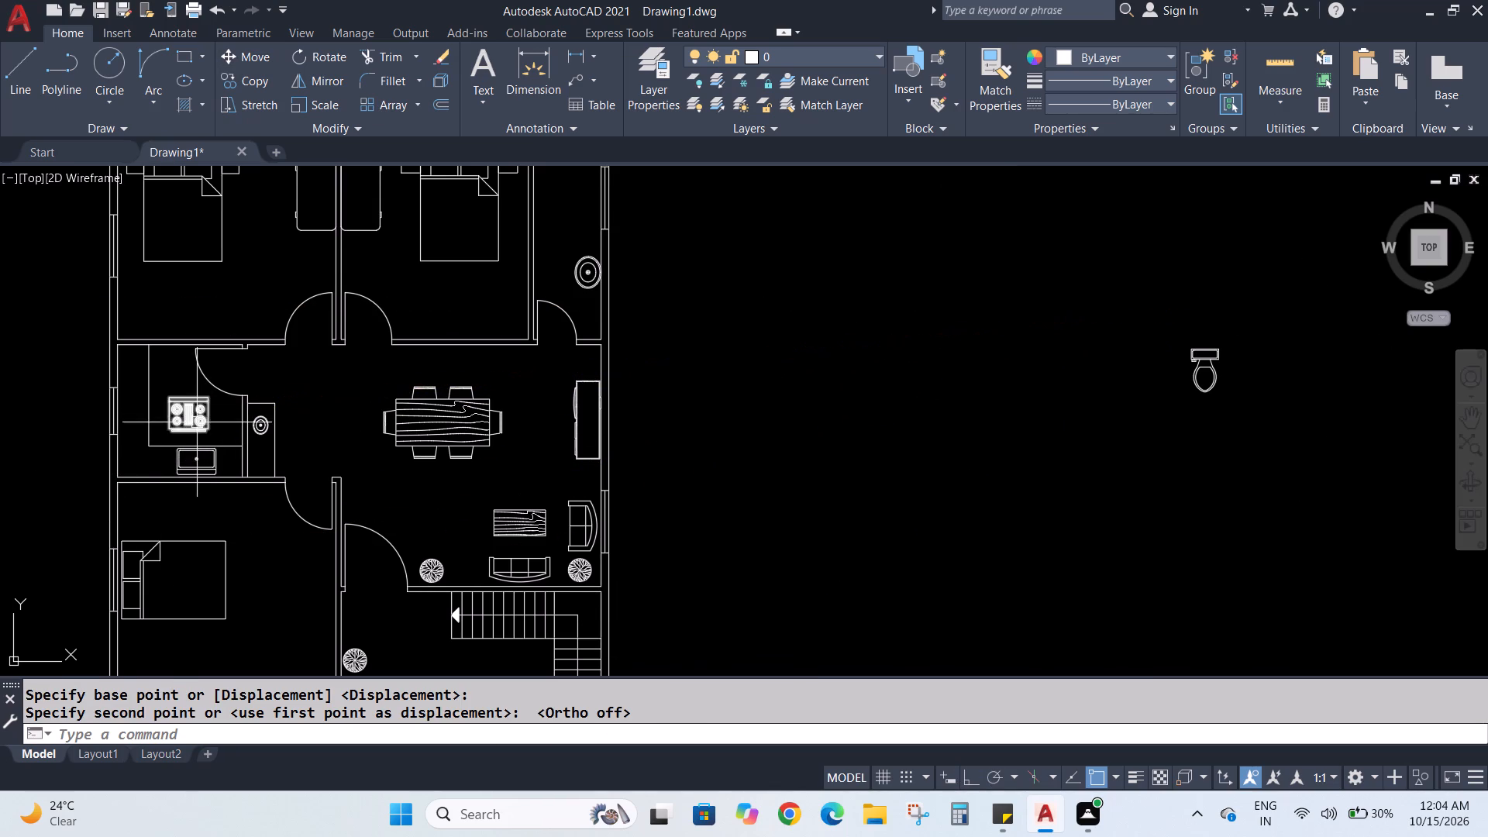
Rotate the stove 90° counterclockwise about the midpoint of its body's lower edge with Ortho on.
middle_click_drag(197, 426, 501, 429)
scroll(501, 429, "up", 3)
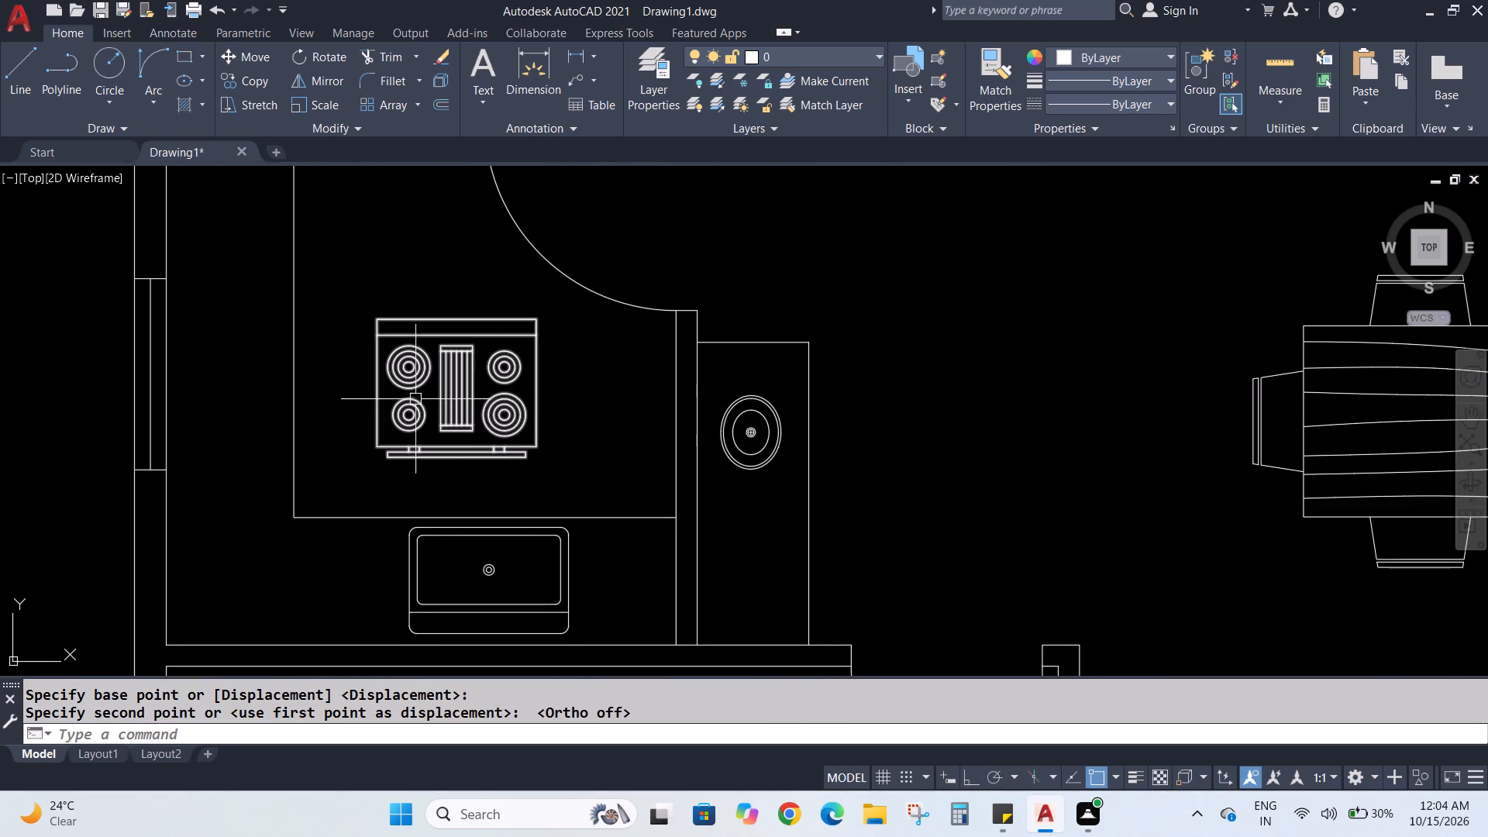
middle_click_drag(401, 398, 439, 431)
scroll(439, 432, "up", 1)
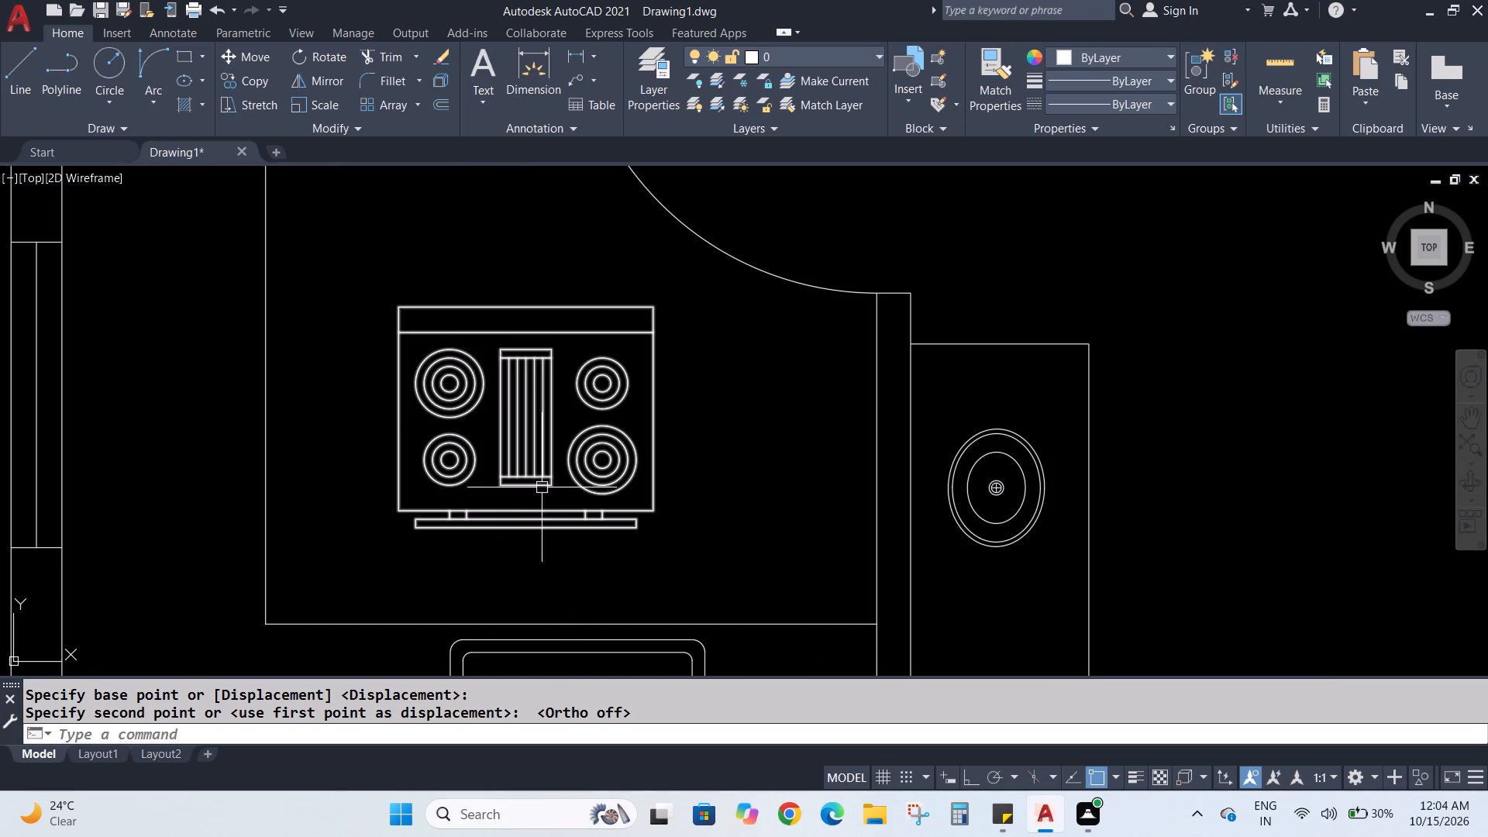
left_click(534, 482)
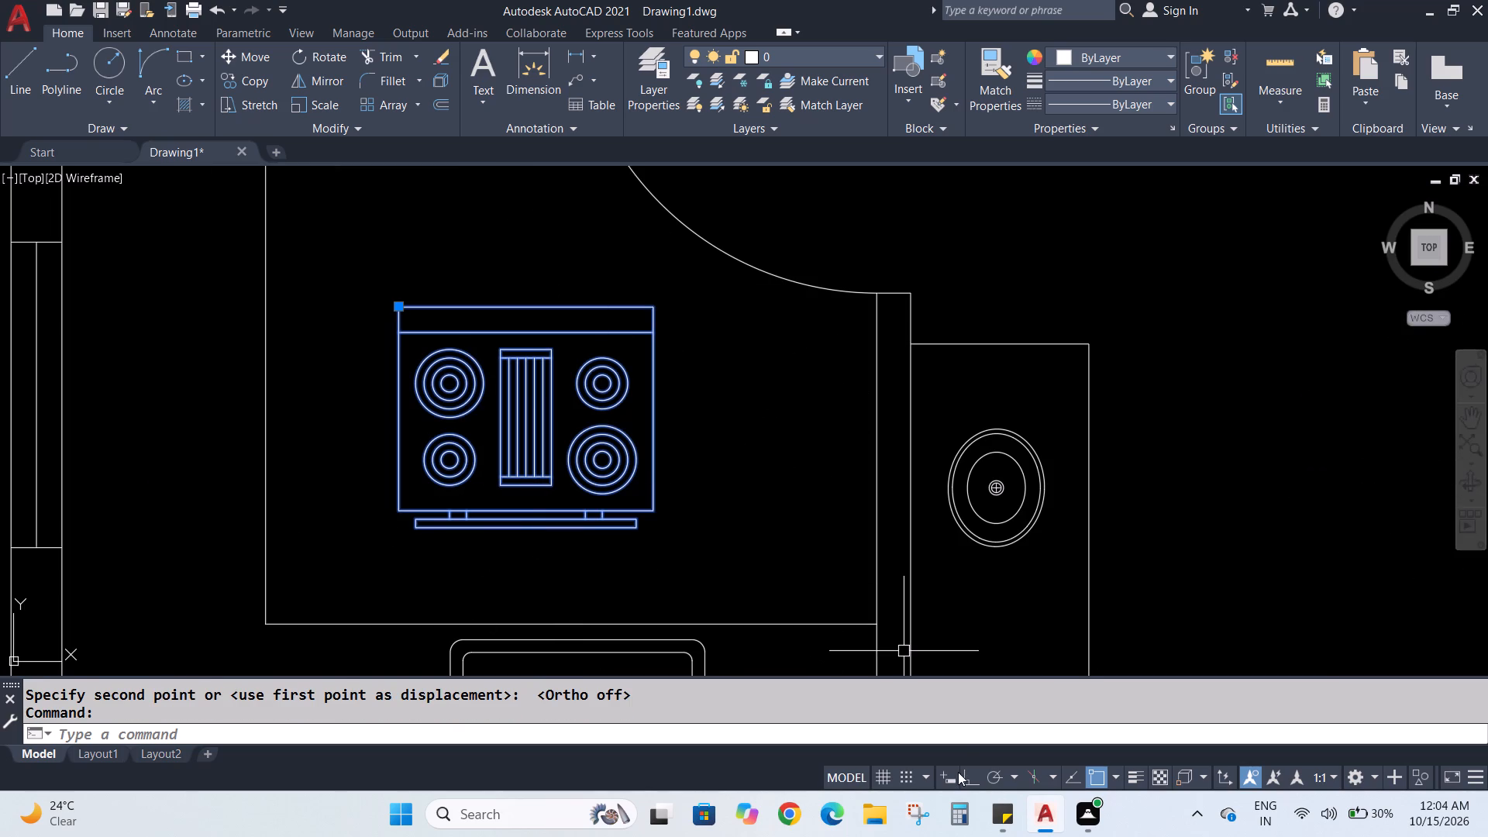
left_click(966, 775)
left_click(319, 50)
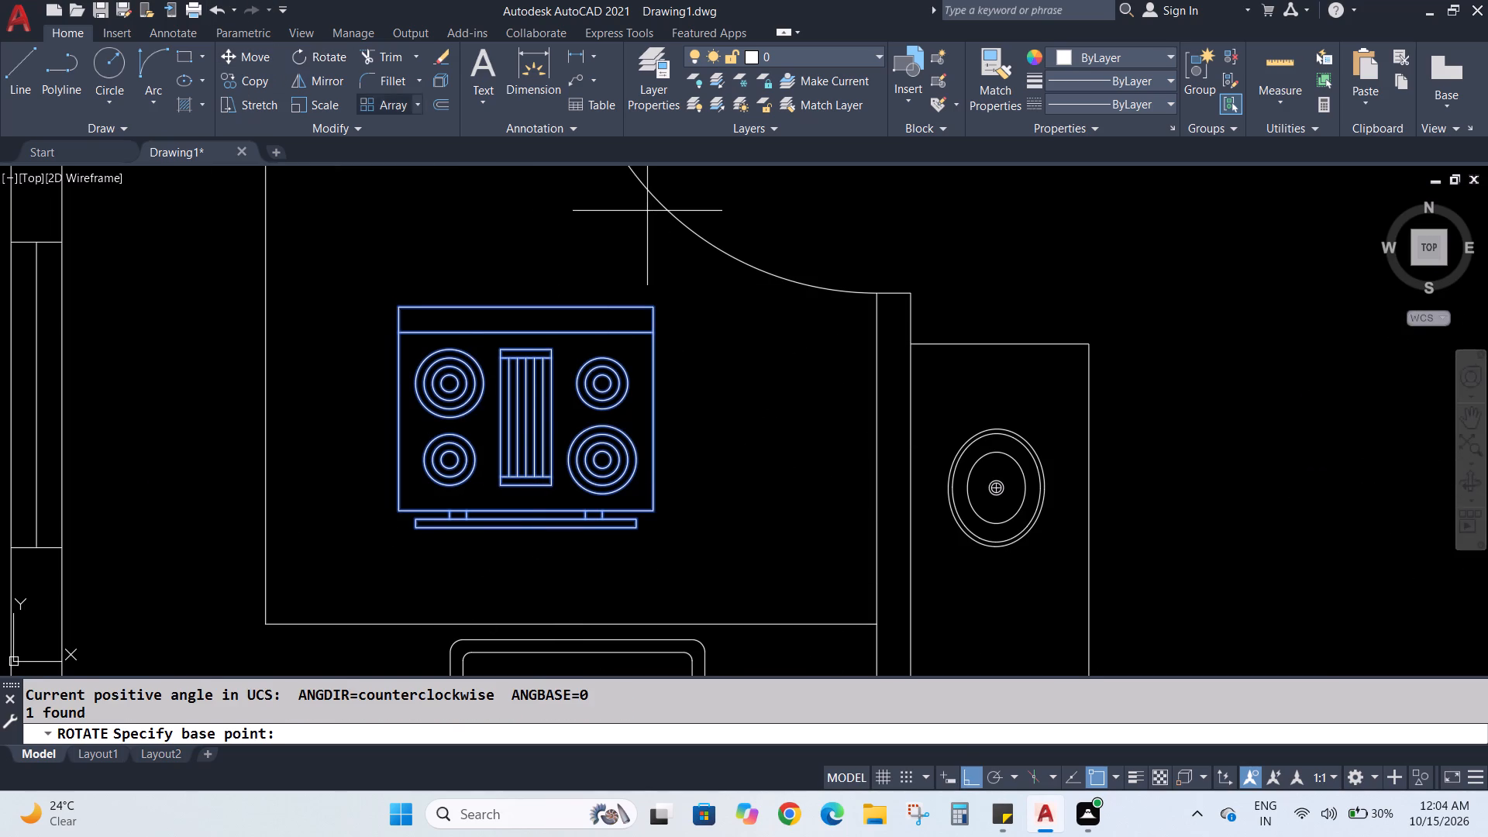
left_click(530, 511)
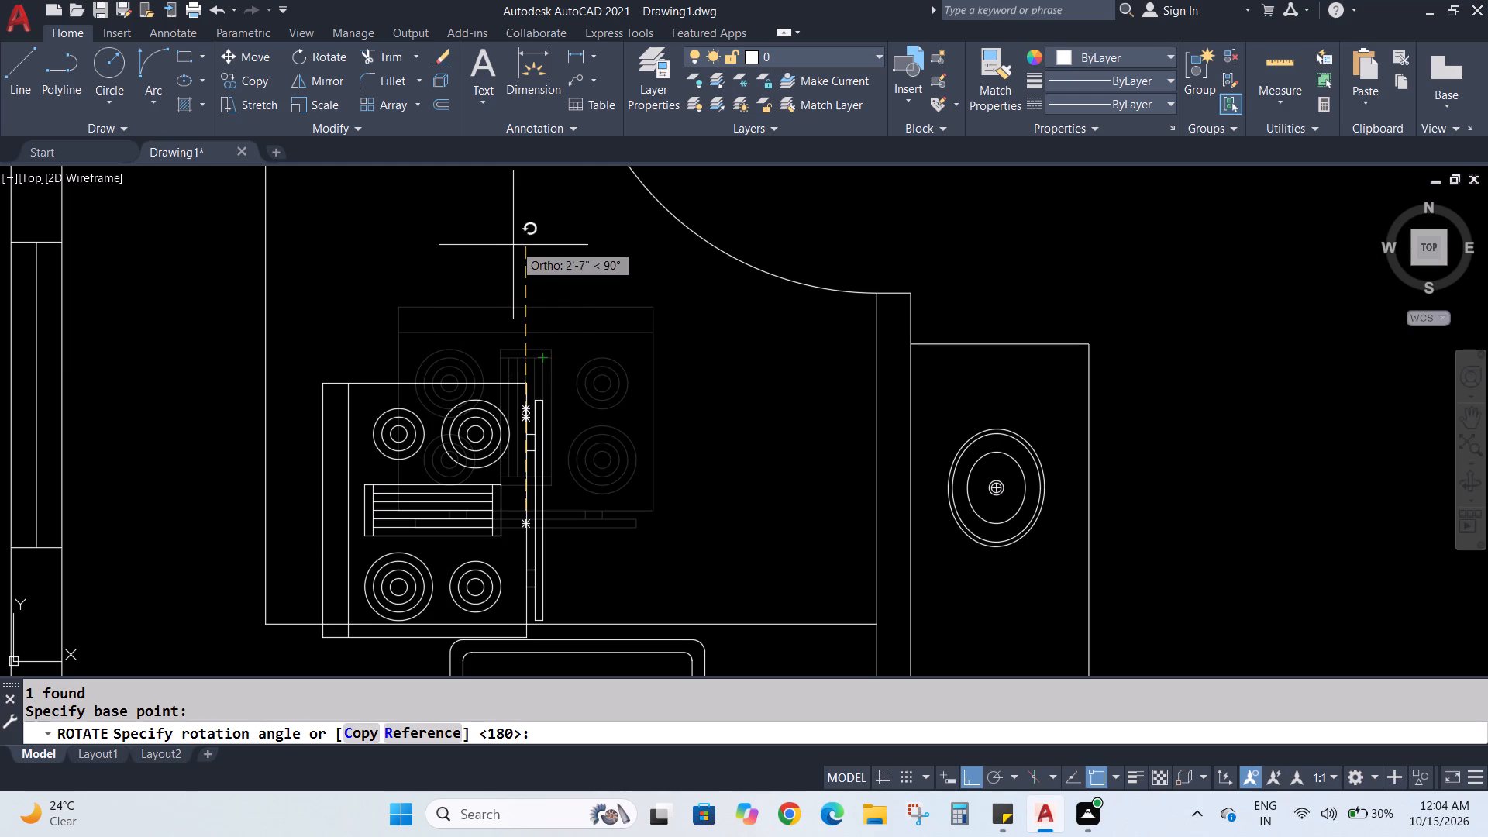
left_click(514, 243)
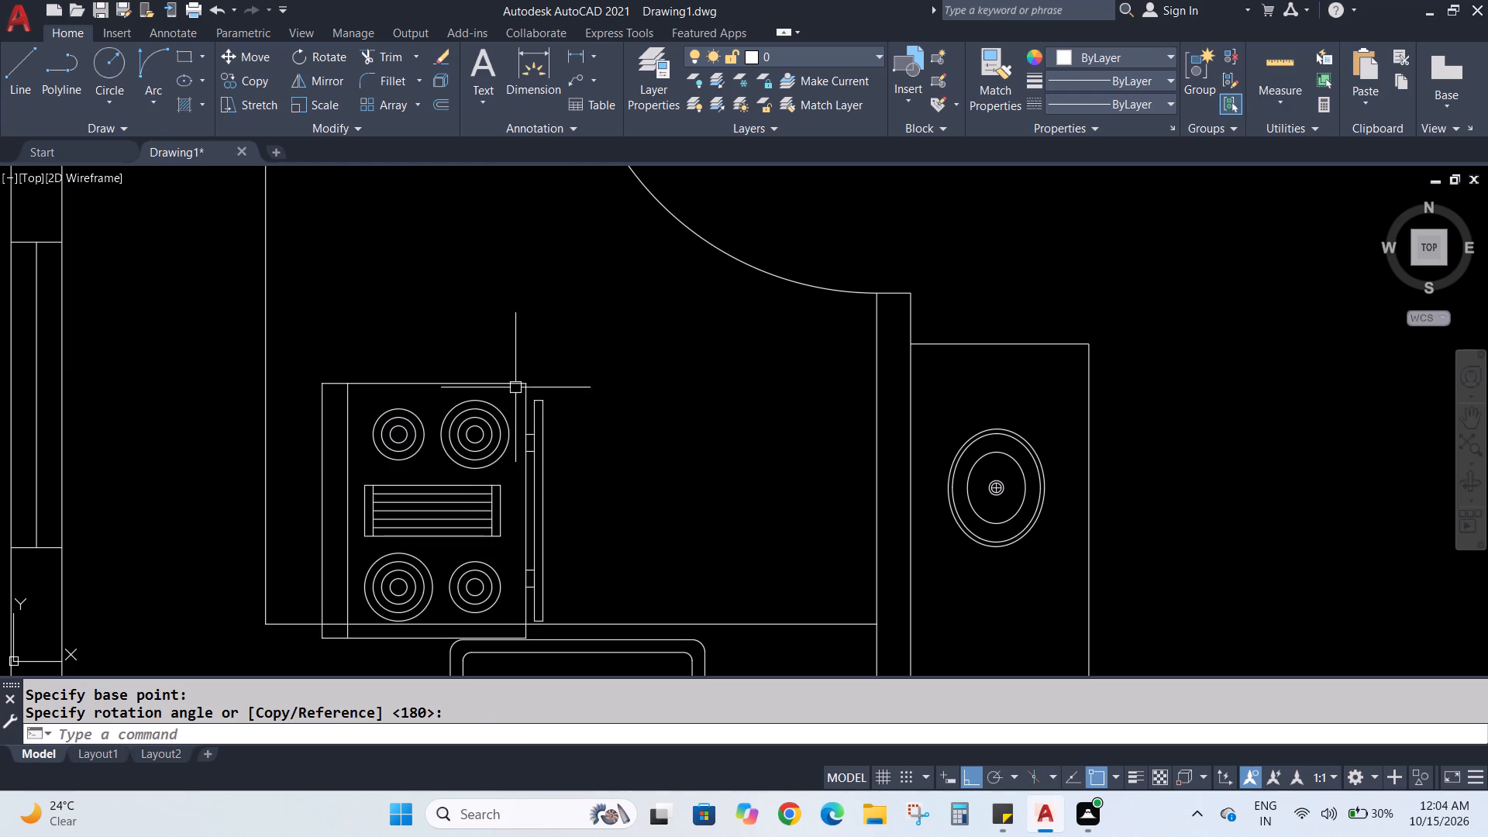
Scale the rotated stove down slightly about the upper-right corner of its body.
left_click(515, 387)
left_click(308, 104)
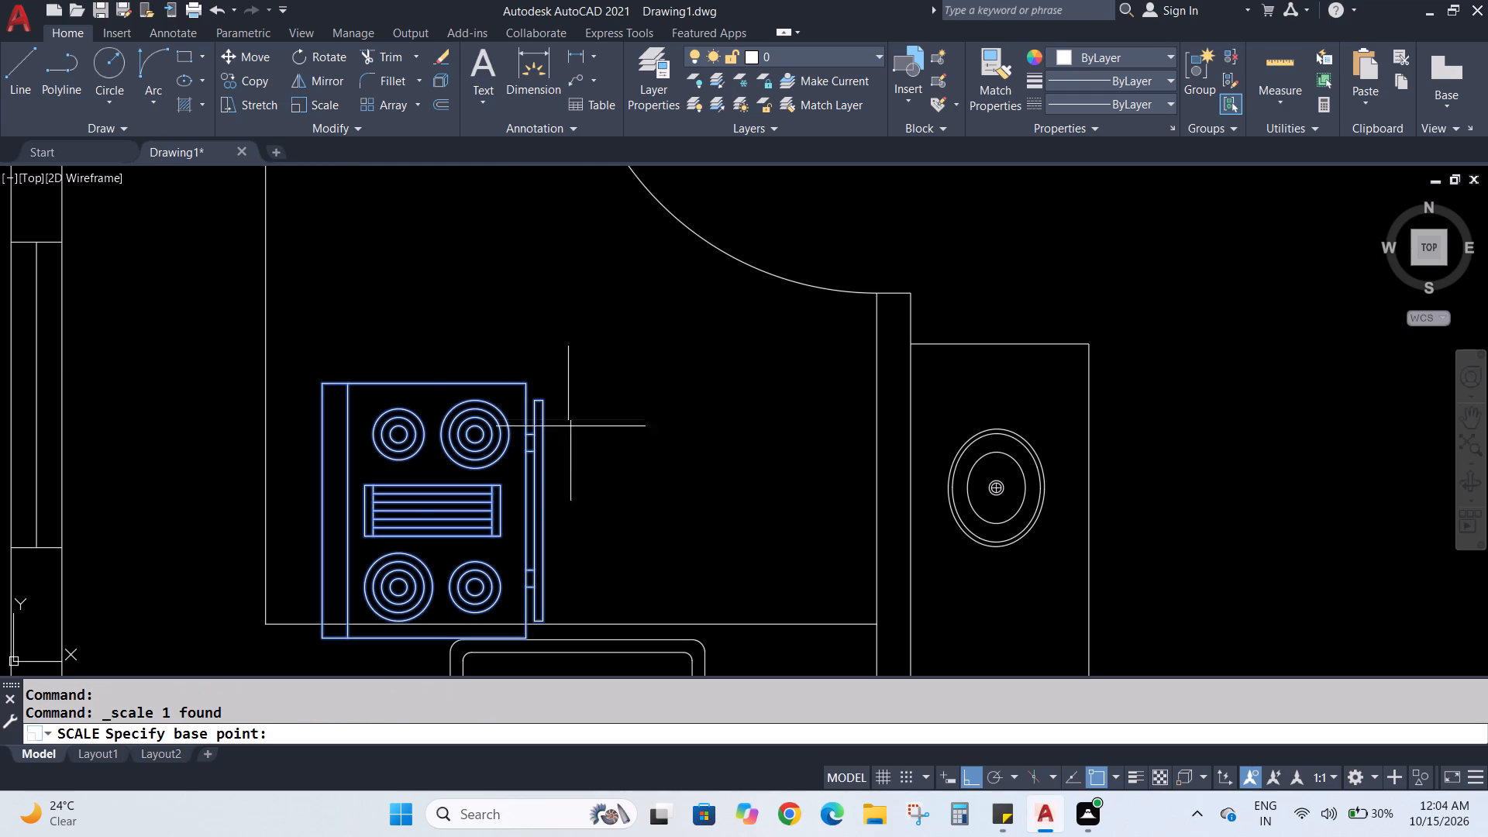
left_click(527, 387)
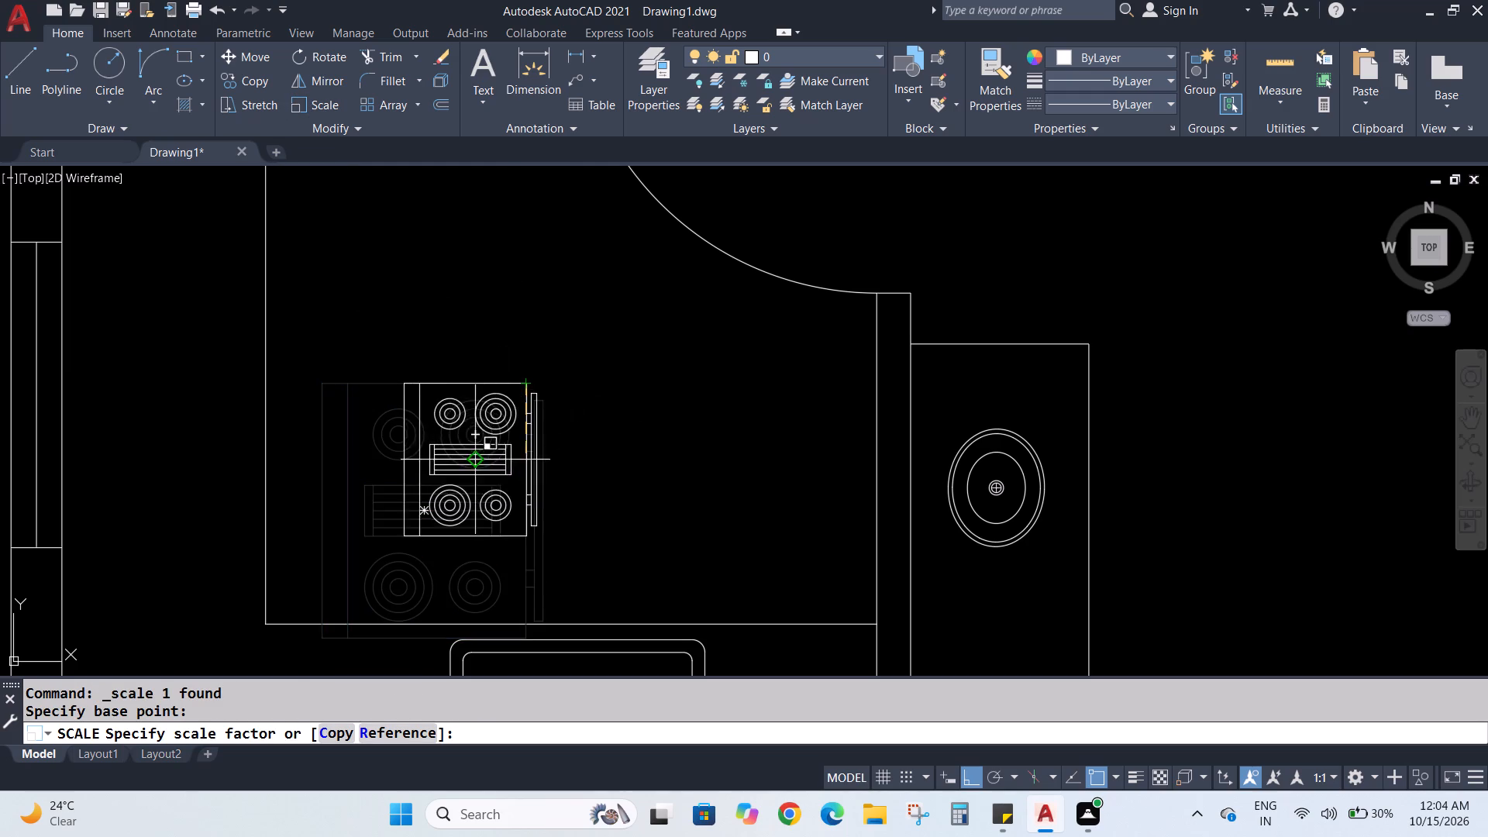
left_click(455, 468)
Move the stove by its body's right-edge midpoint onto the left kitchen counter's inner edge, beside the window, with Ortho off.
scroll(450, 470, "down", 2)
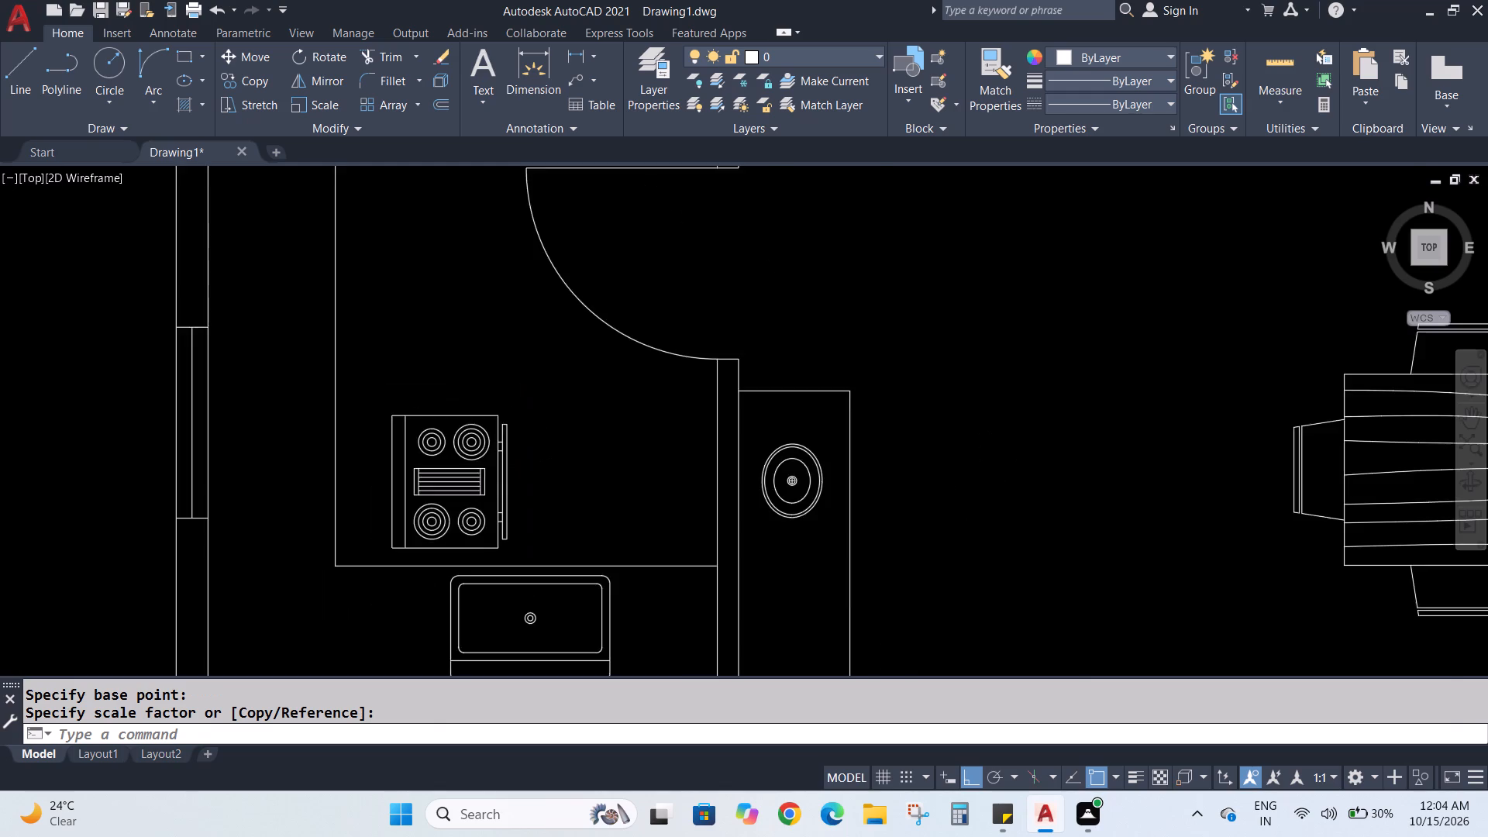
left_click(444, 432)
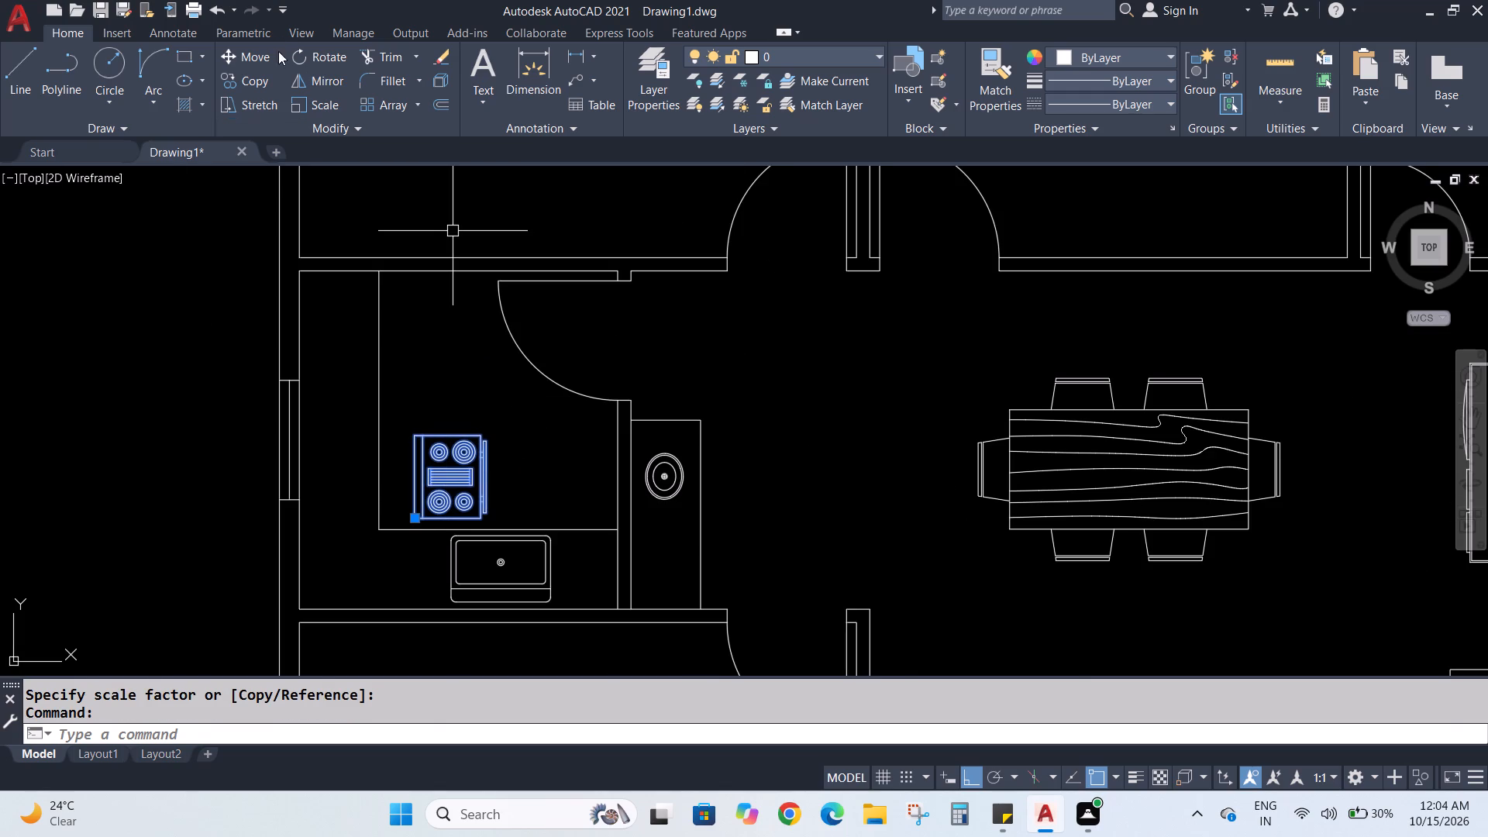
left_click(257, 56)
scroll(477, 477, "up", 4)
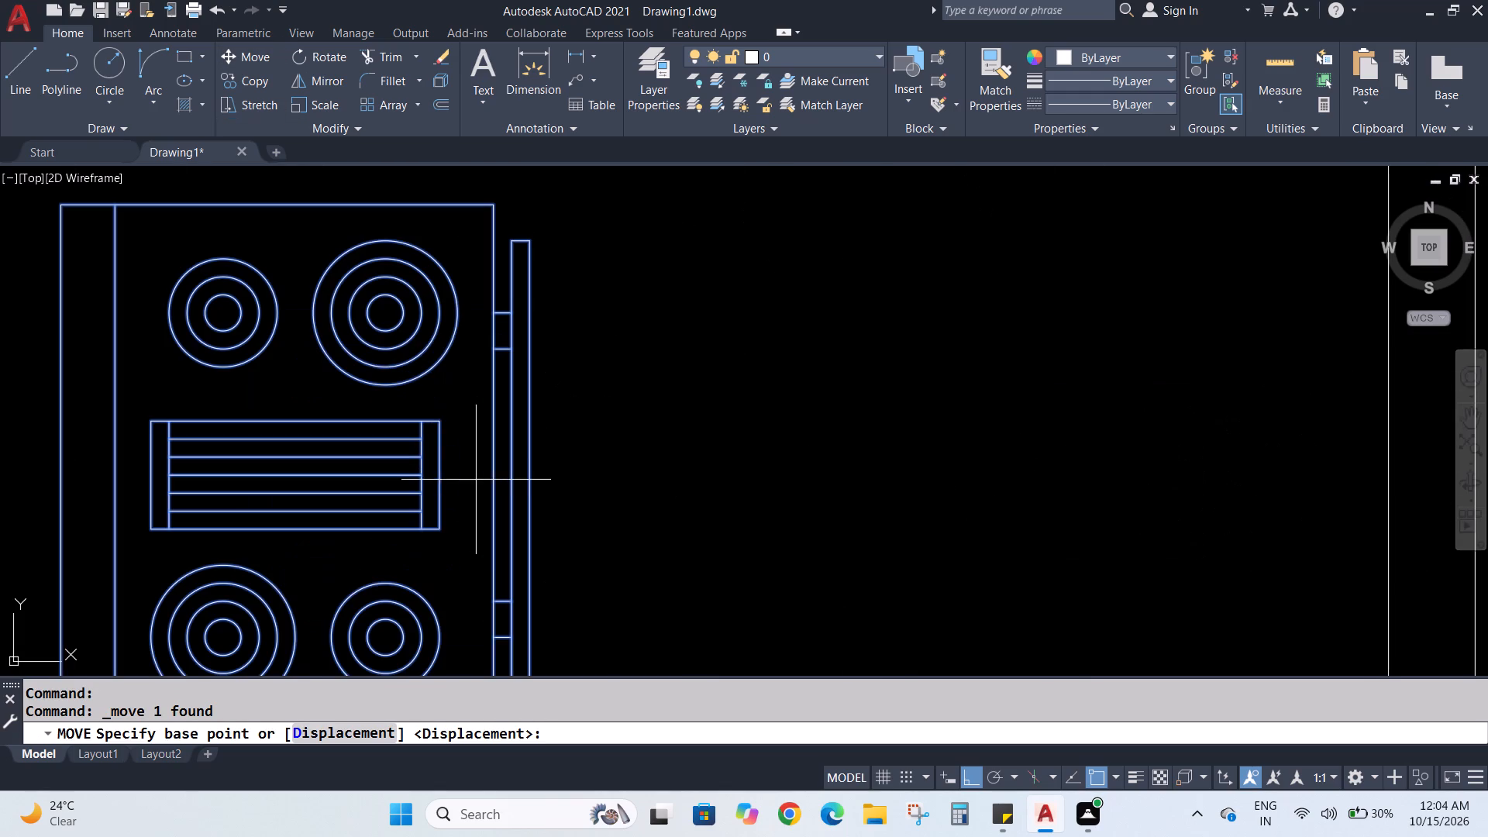
left_click(494, 472)
scroll(414, 398, "down", 5)
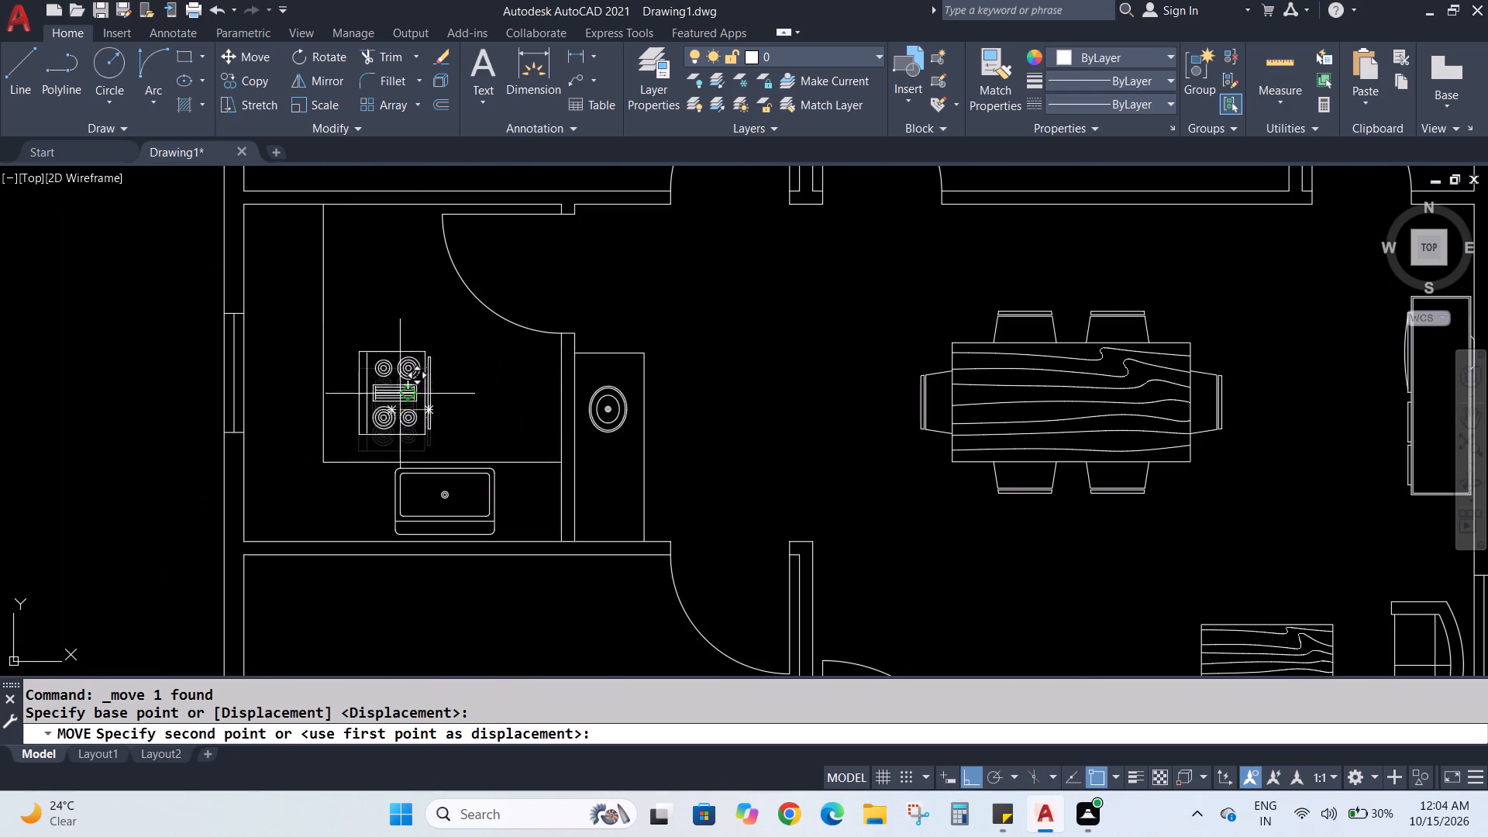
left_click(970, 769)
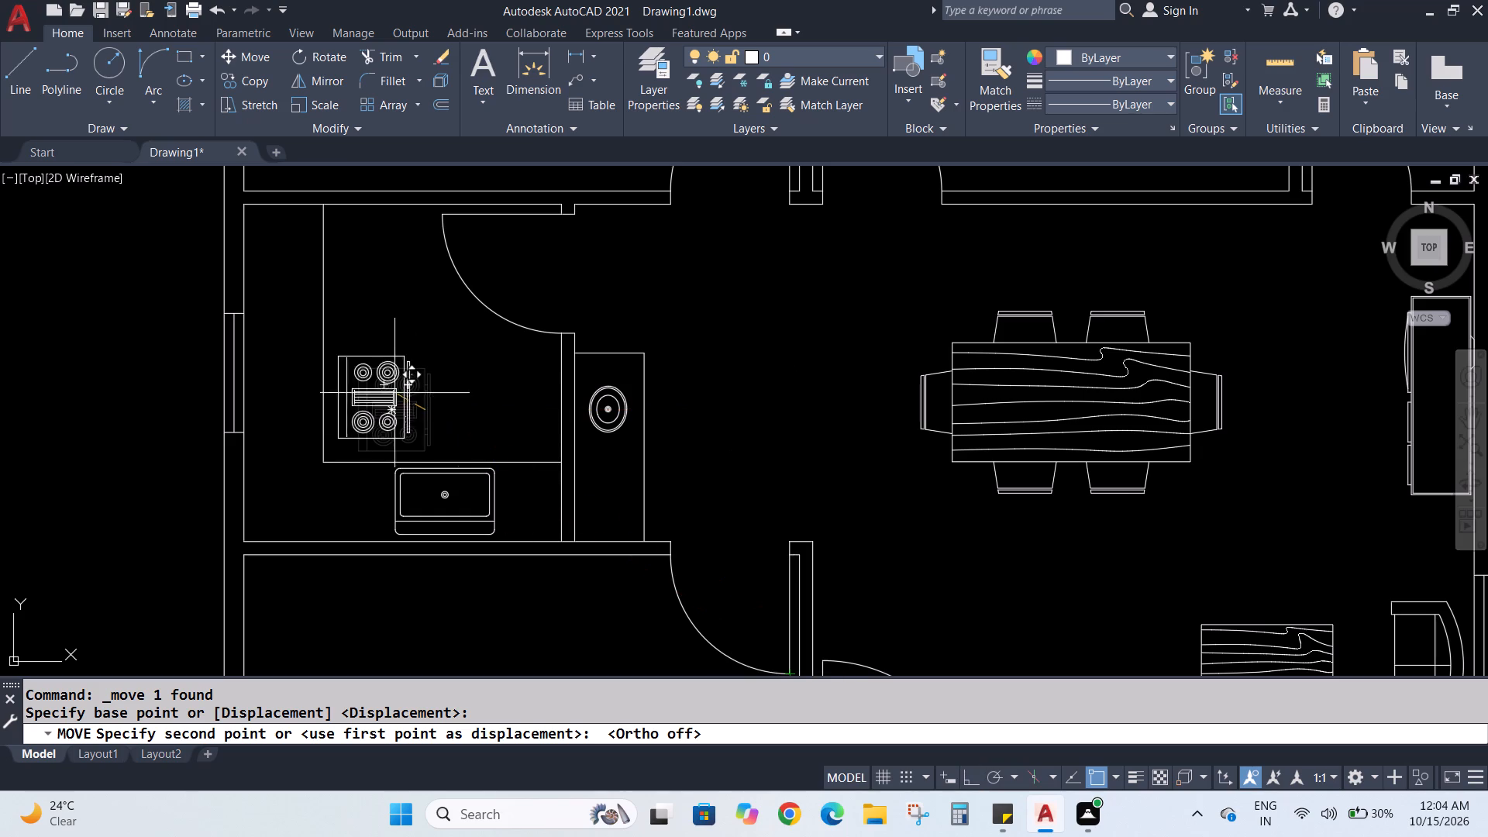
scroll(262, 314, "up", 4)
scroll(340, 353, "down", 2)
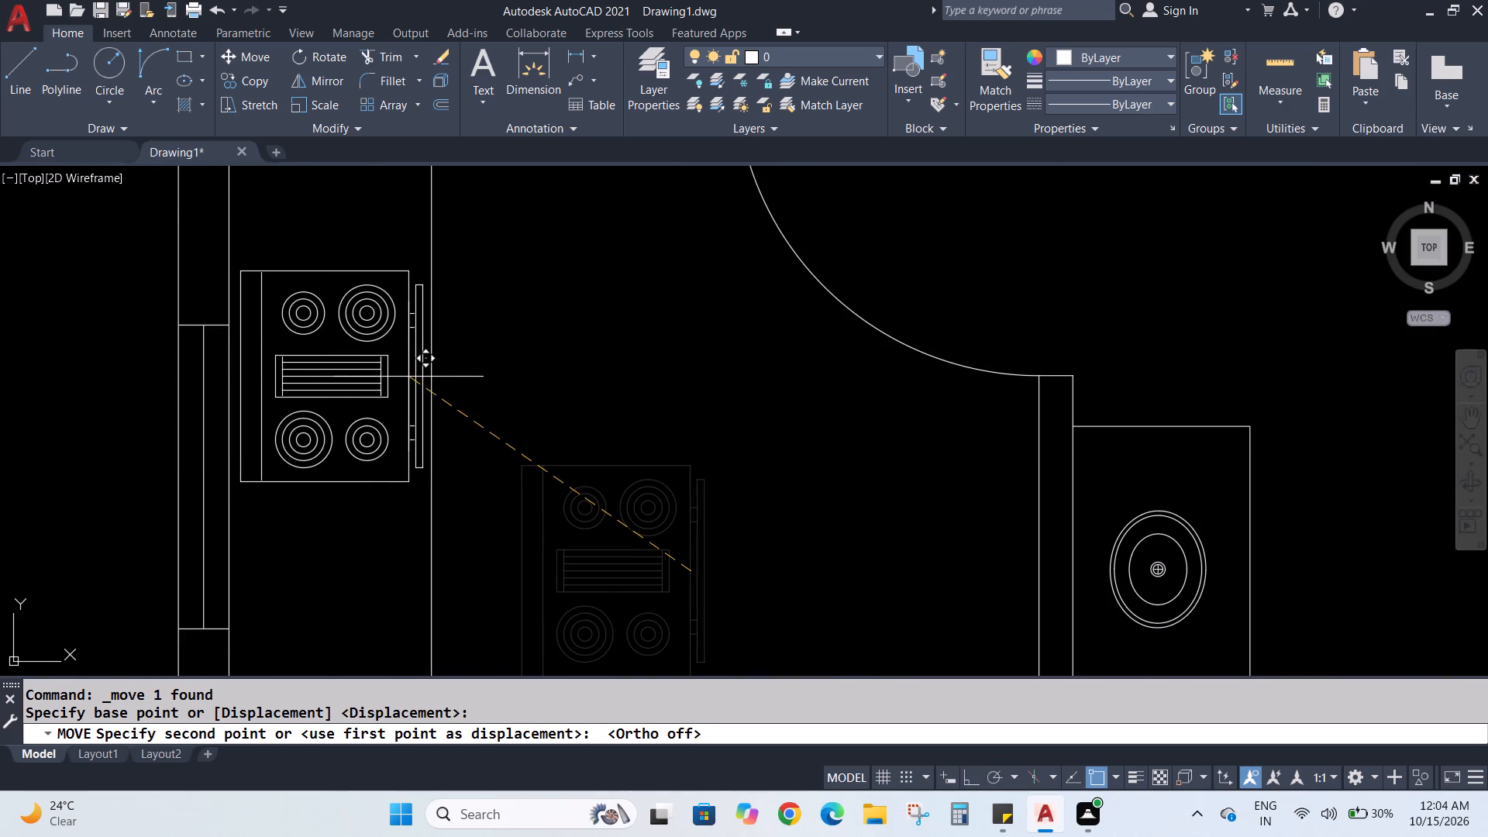
scroll(411, 379, "up", 1)
scroll(416, 381, "down", 1)
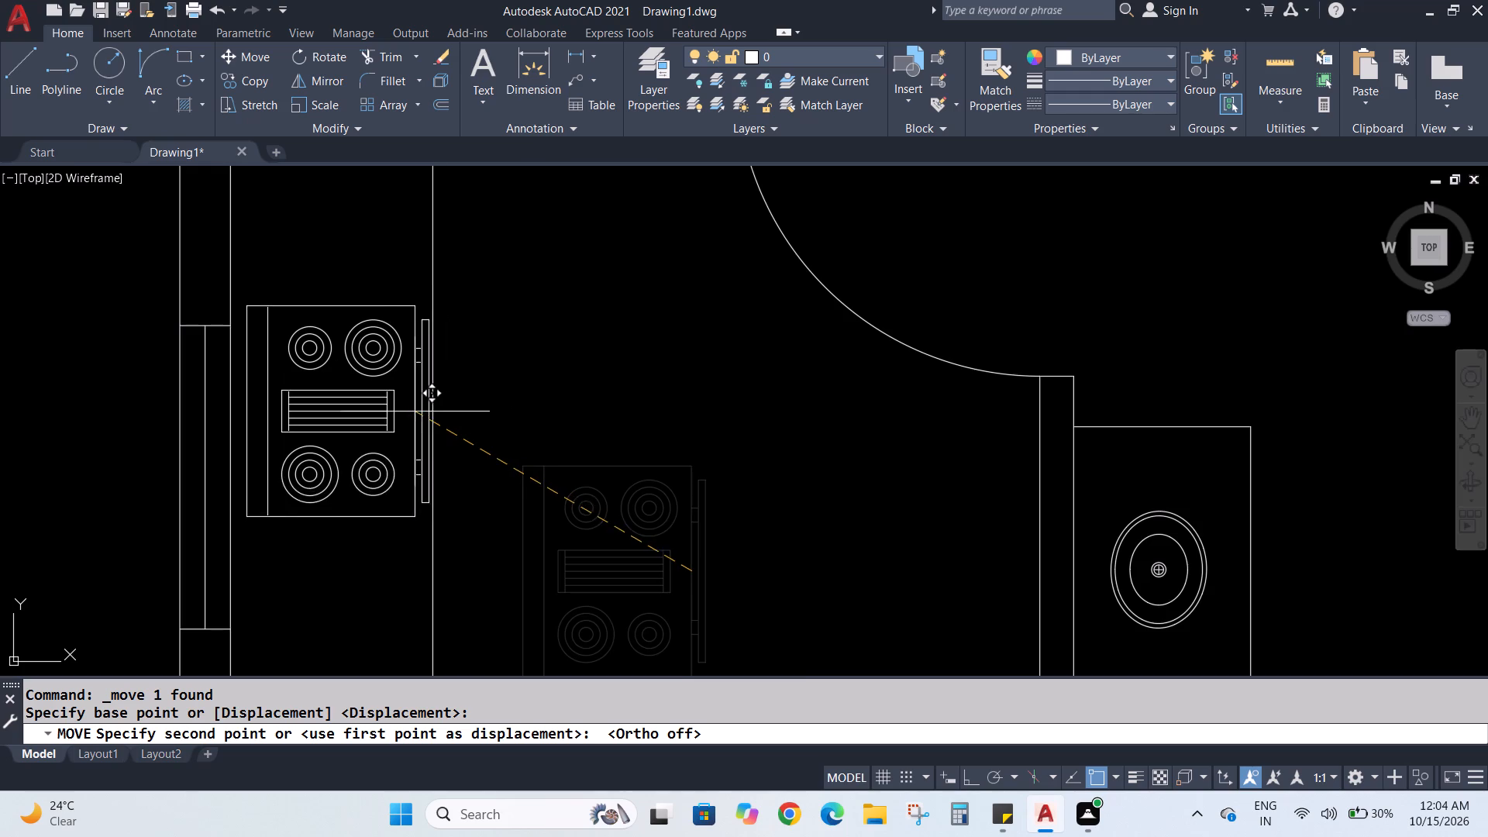
scroll(412, 427, "down", 1)
scroll(418, 463, "up", 2)
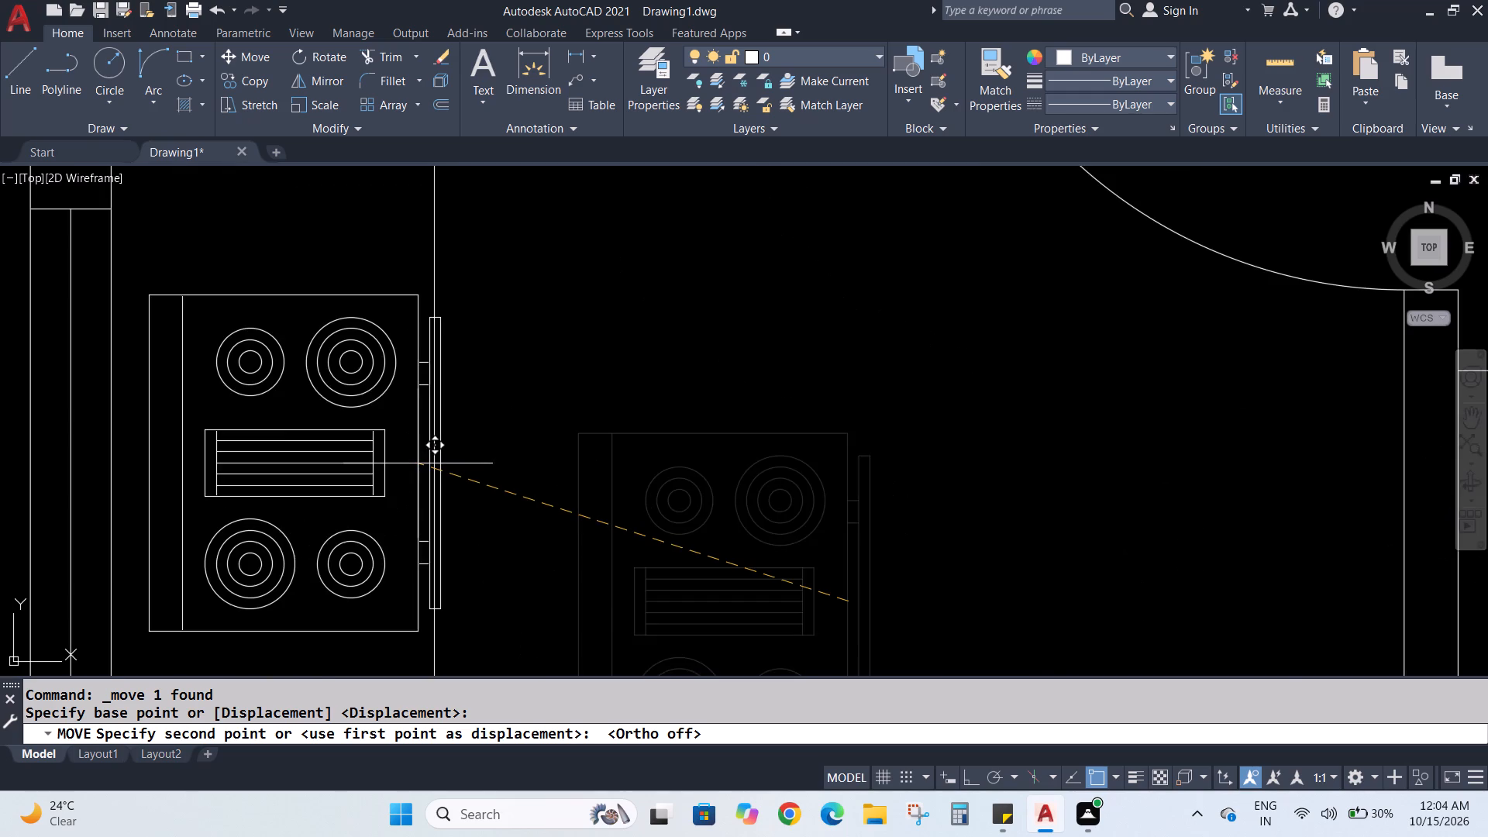
scroll(418, 463, "down", 1)
scroll(418, 460, "up", 3)
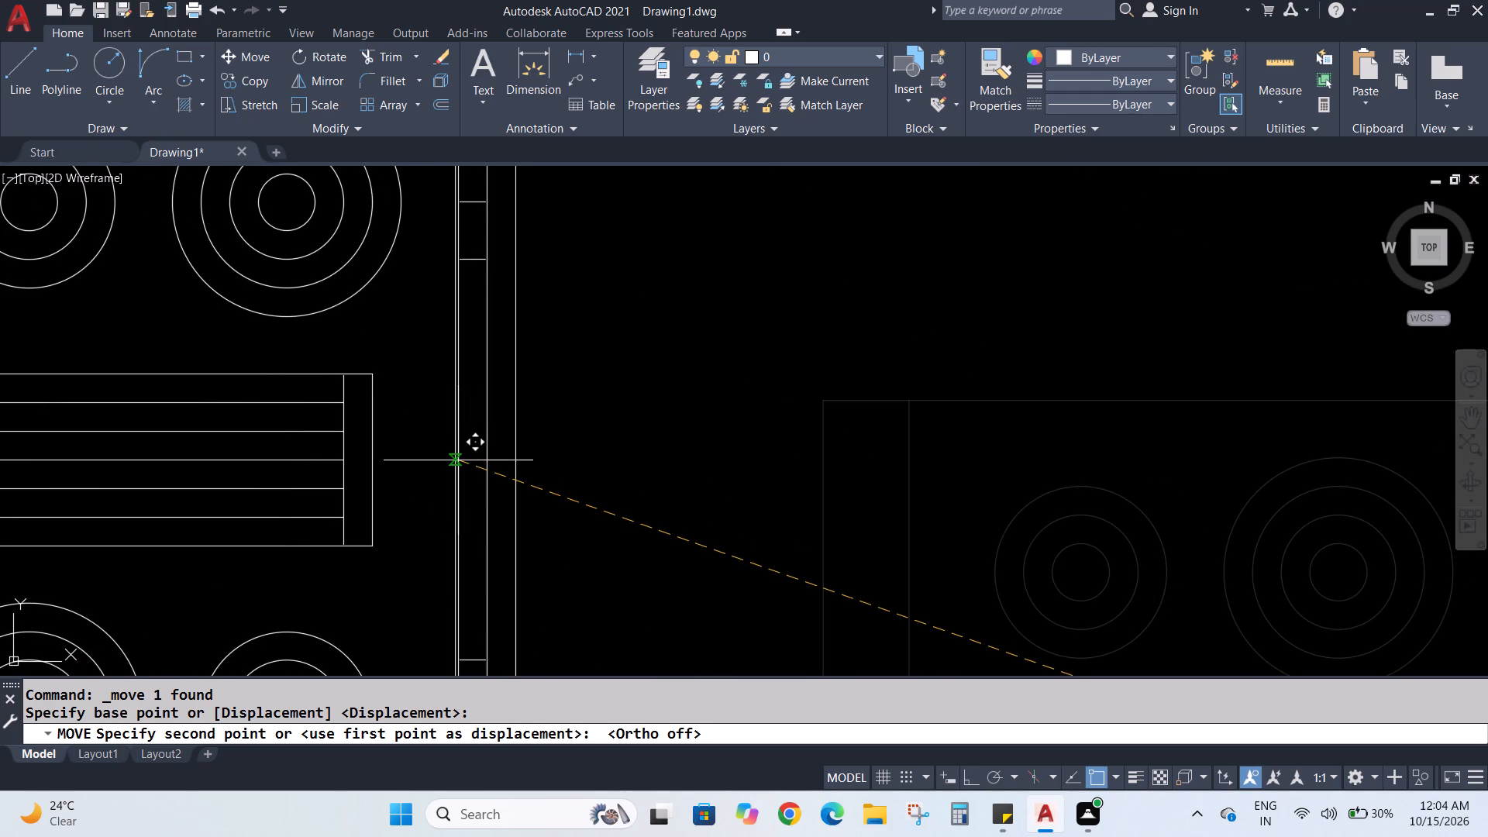
left_click(455, 461)
Copy the toilet by its tank's top midpoint against the upper walls of the upper-right and lower-left bathrooms.
scroll(454, 462, "down", 4)
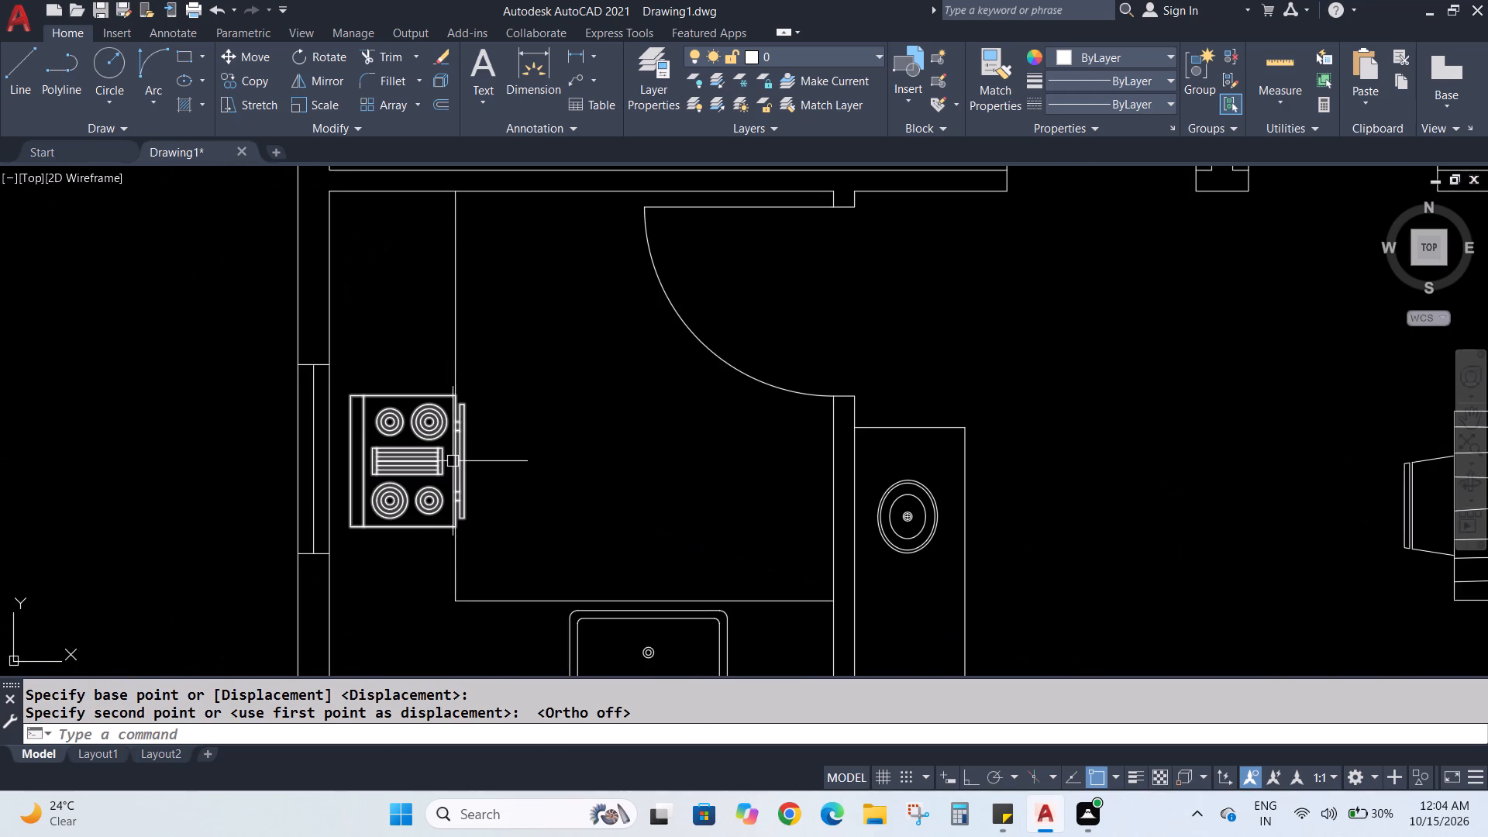
scroll(490, 477, "down", 1)
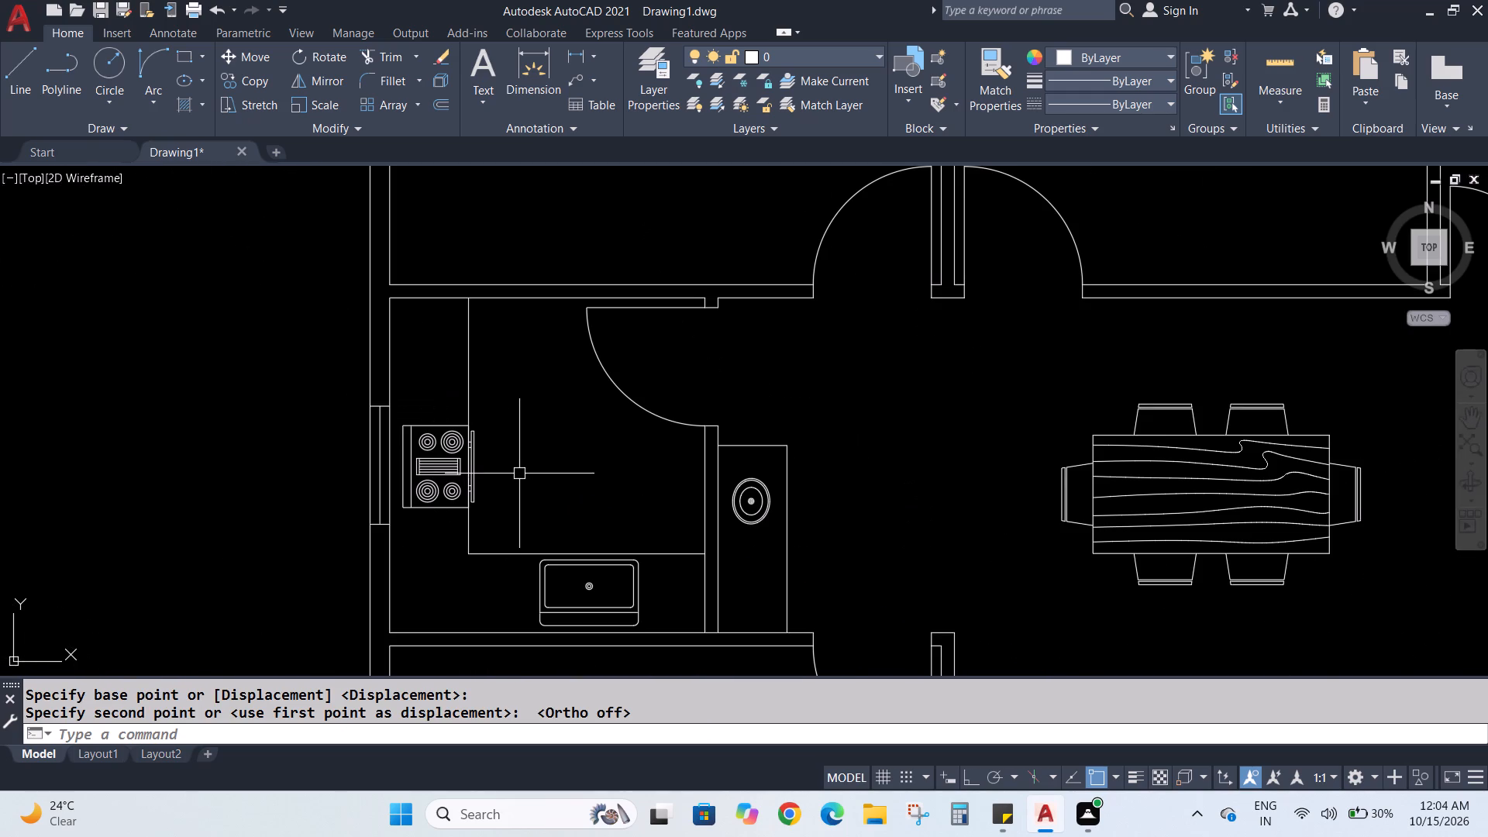
scroll(517, 472, "down", 2)
scroll(813, 522, "down", 3)
scroll(918, 553, "up", 1)
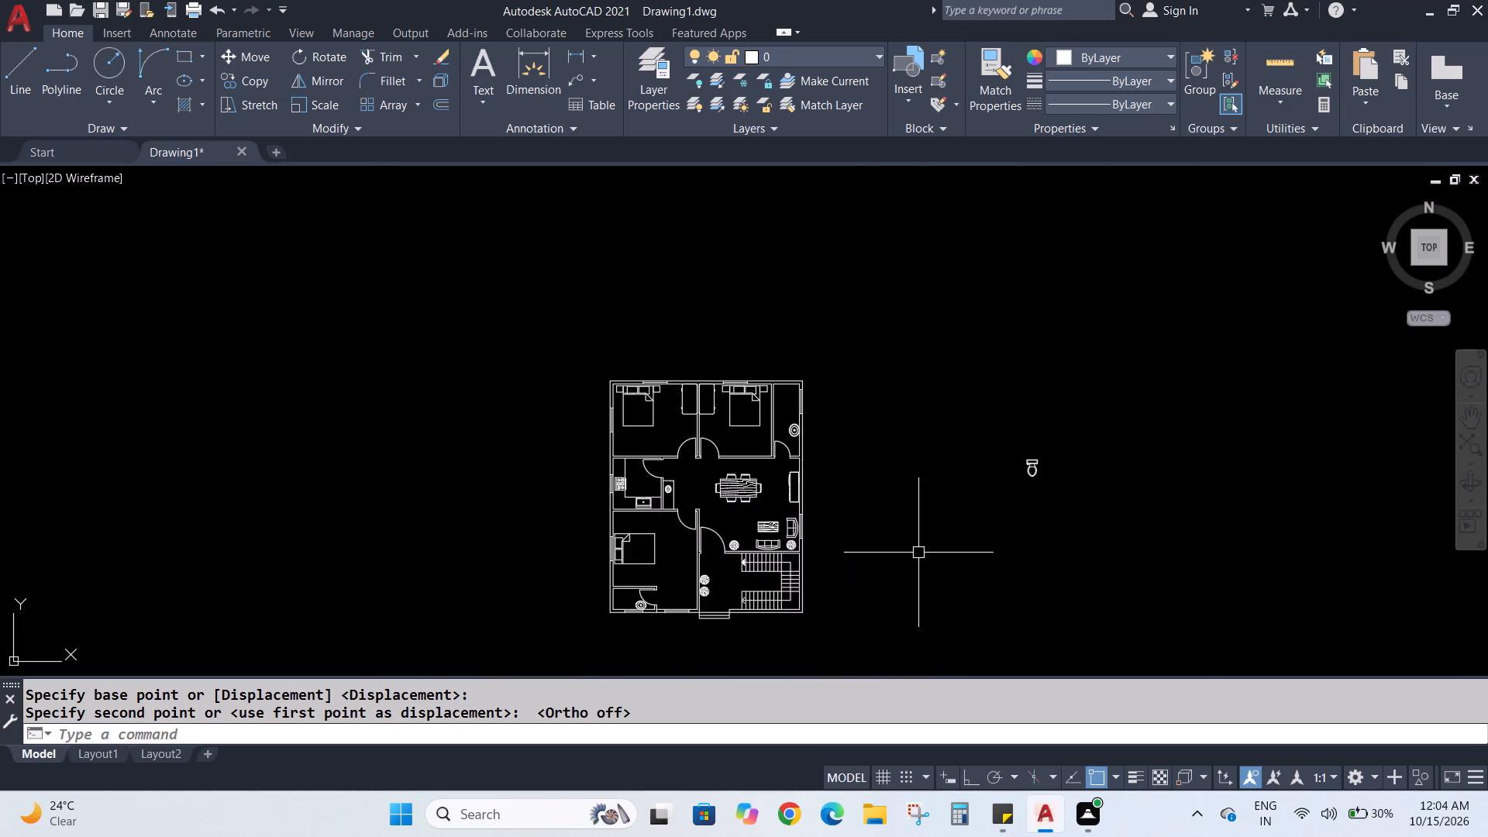
scroll(918, 553, "up", 2)
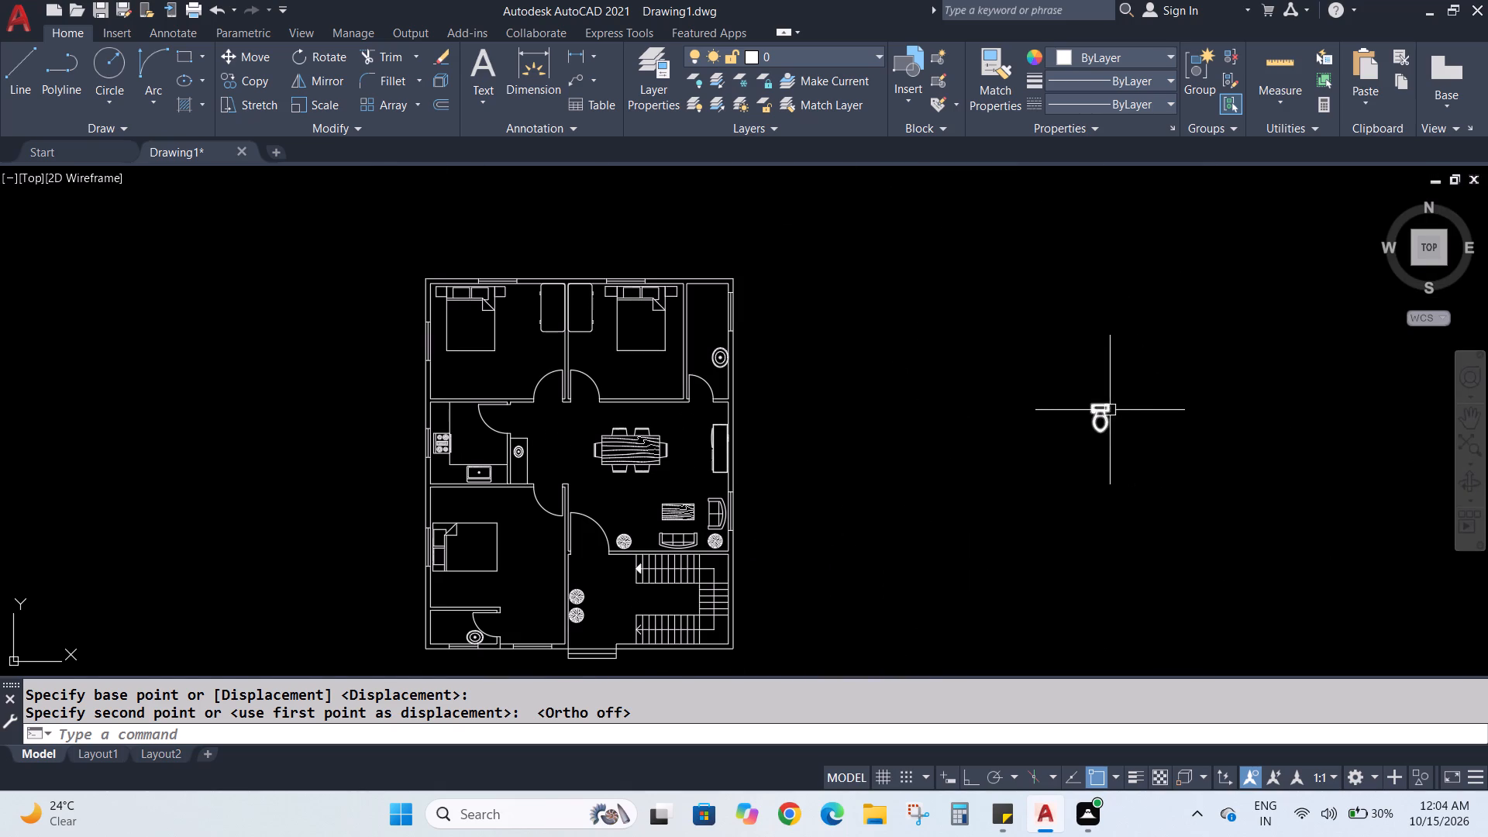
left_click(1106, 410)
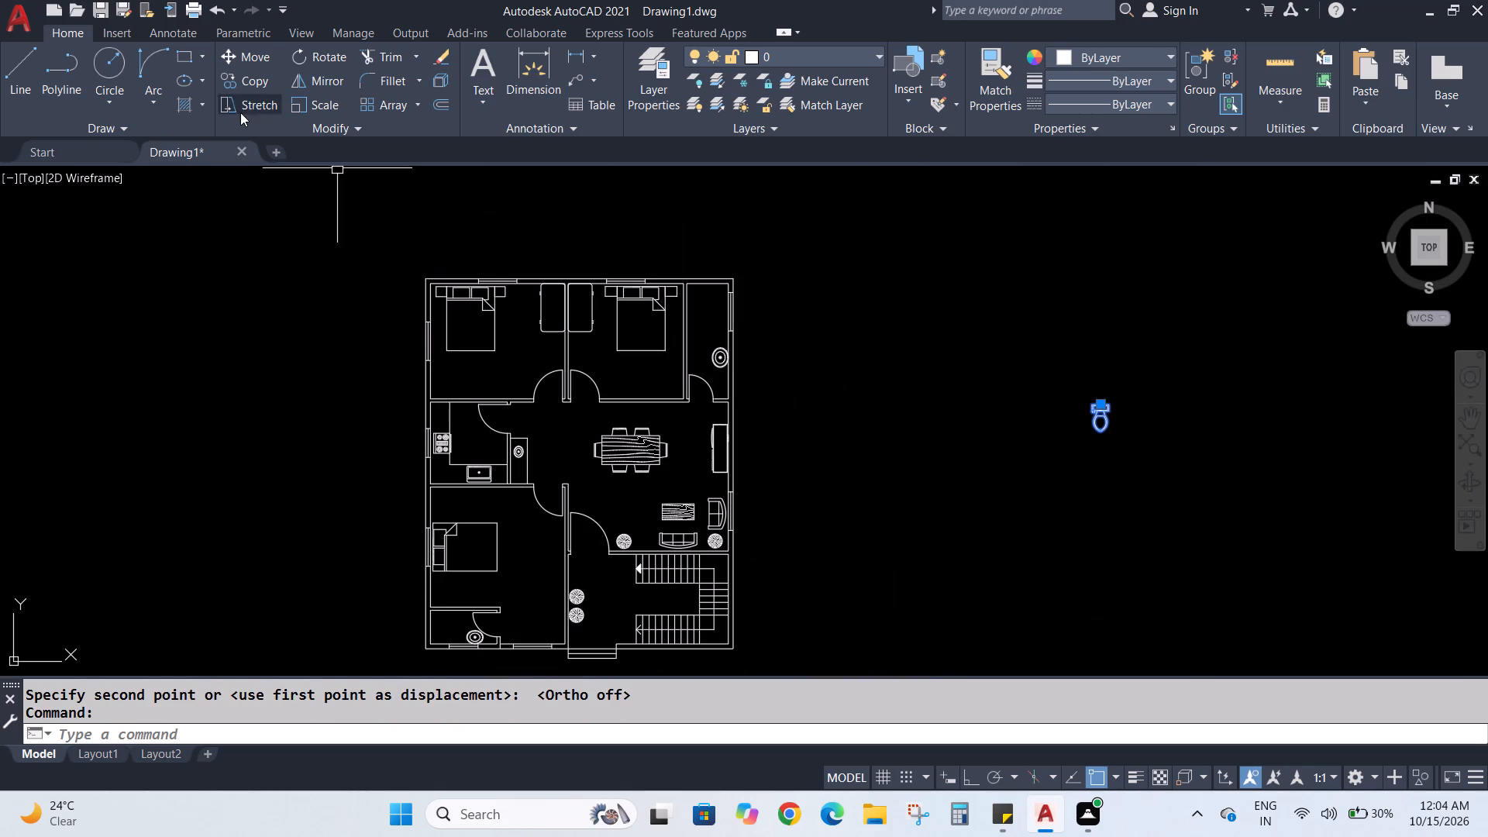
left_click(260, 74)
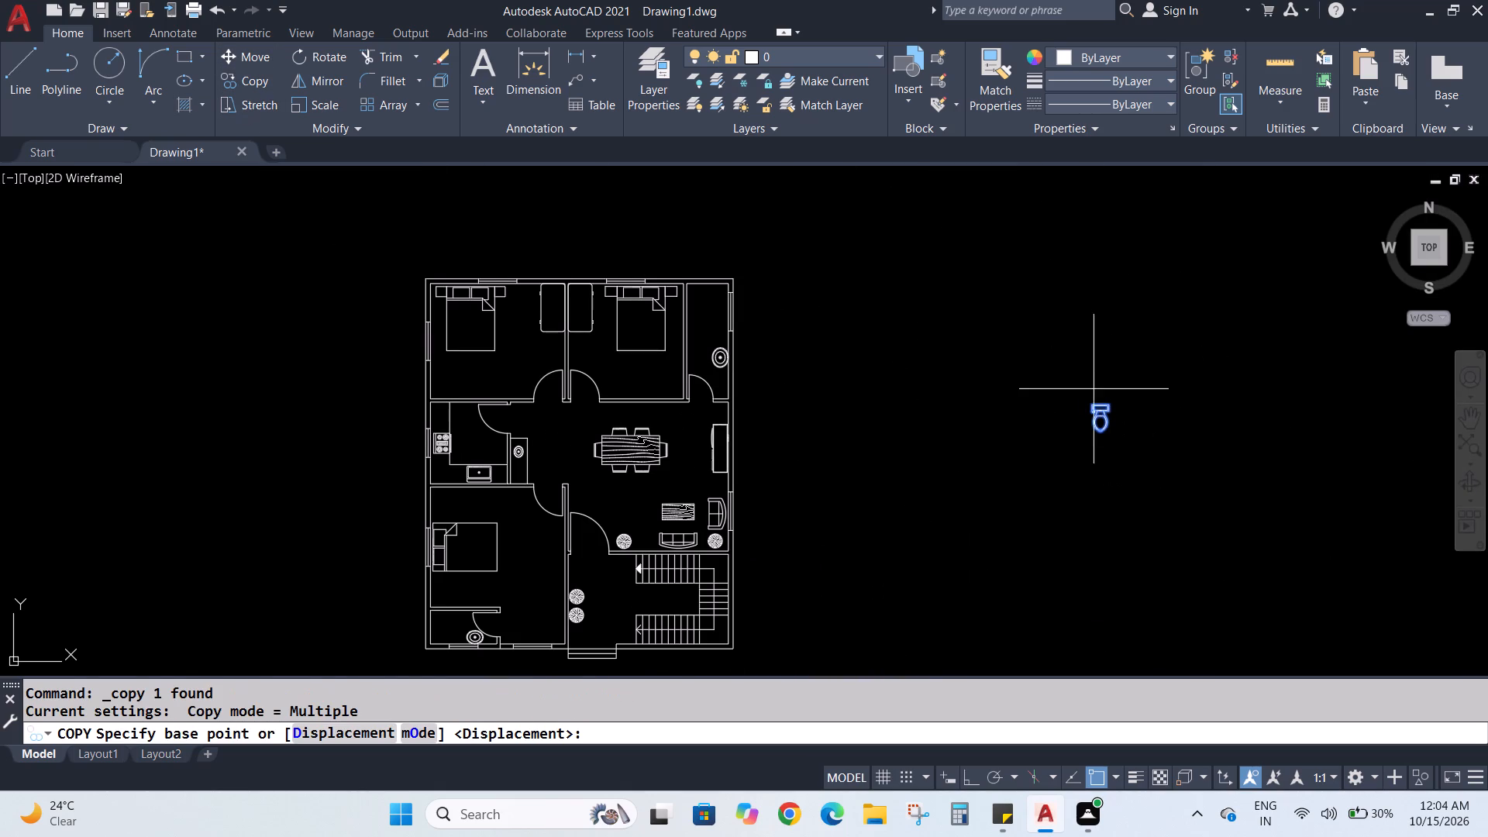
left_click(1100, 404)
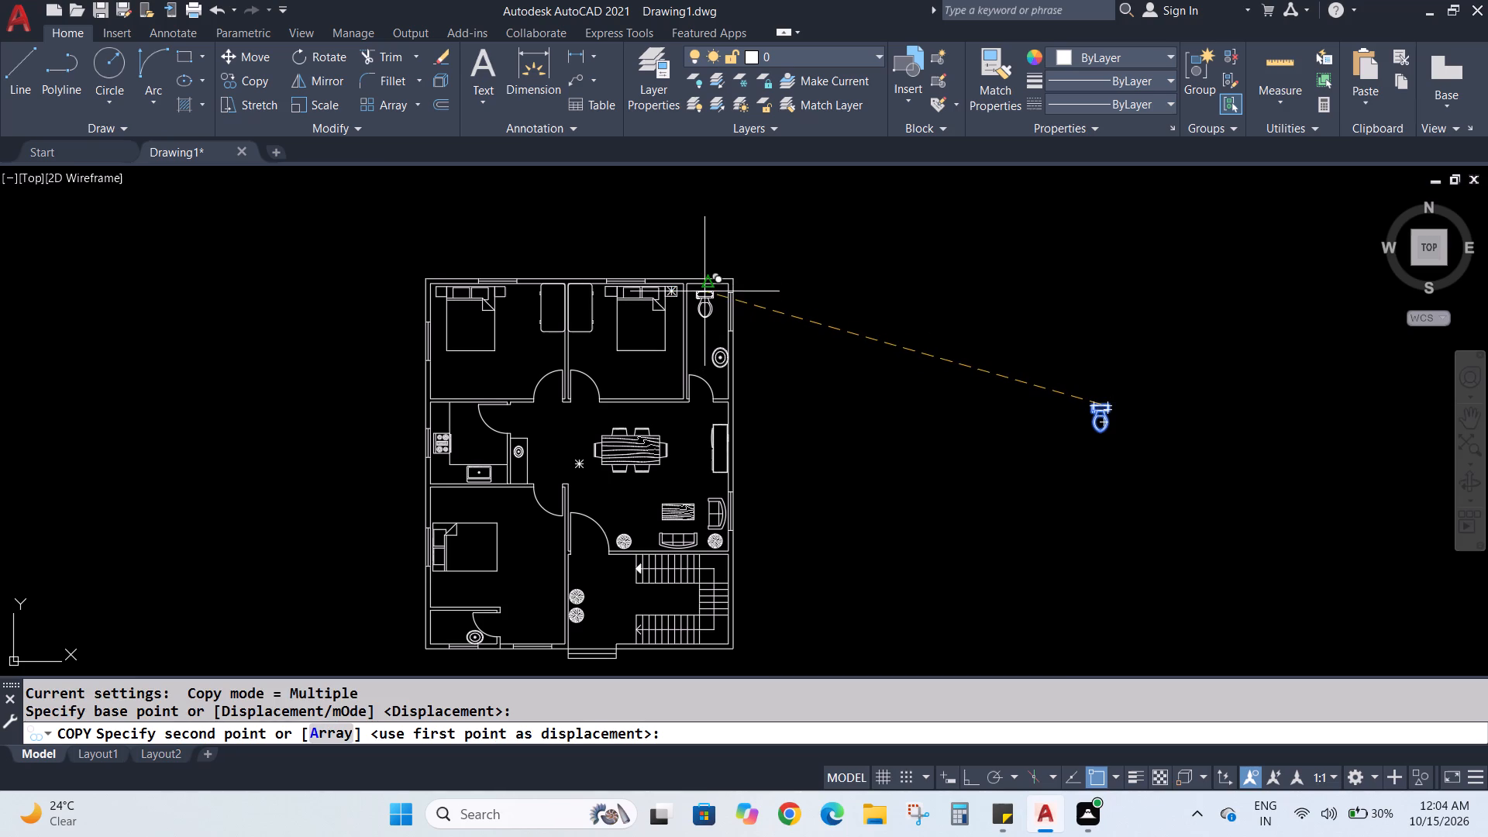
left_click(704, 291)
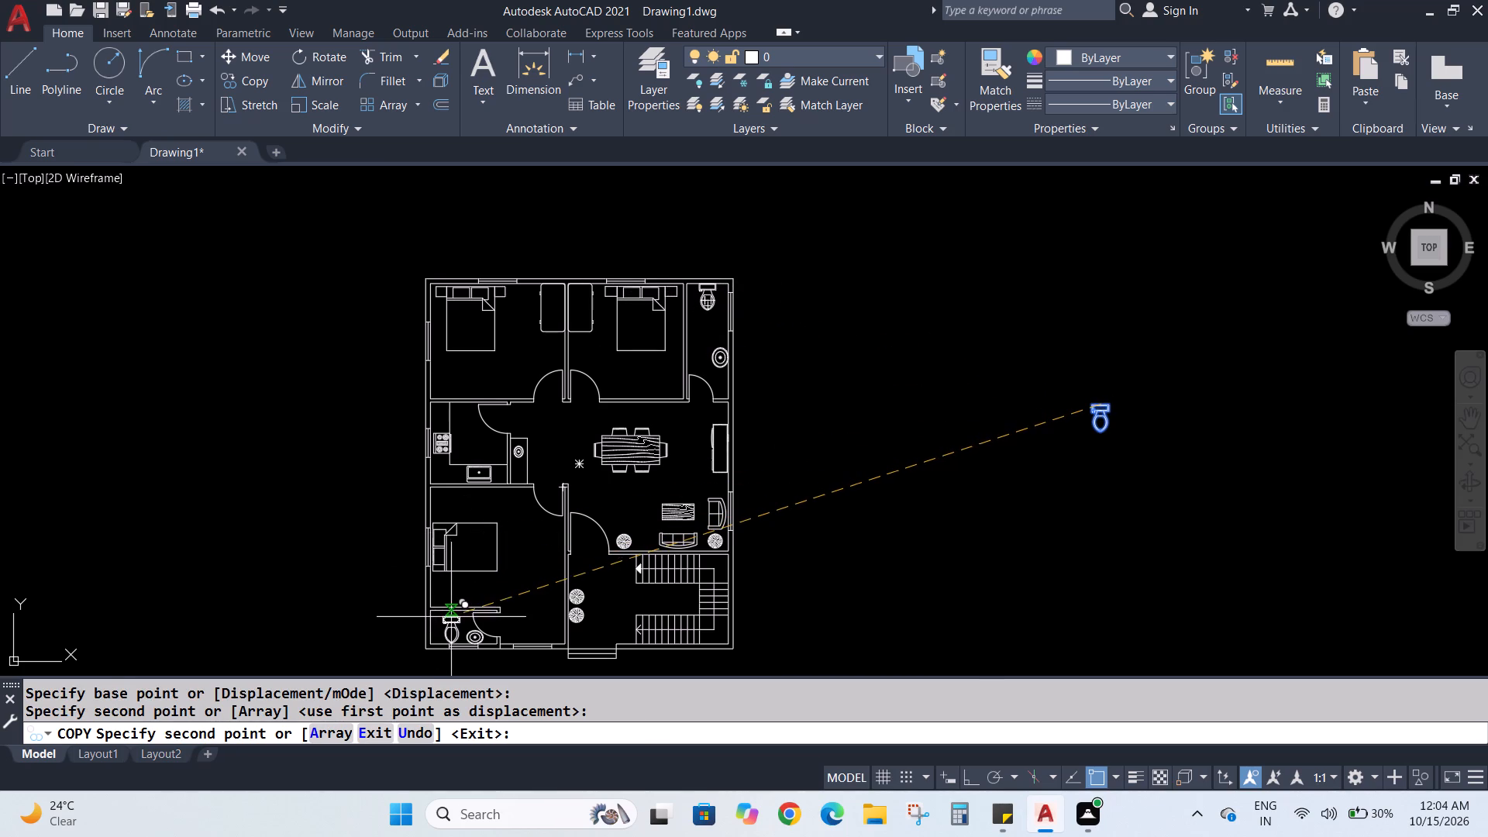
left_click(446, 615)
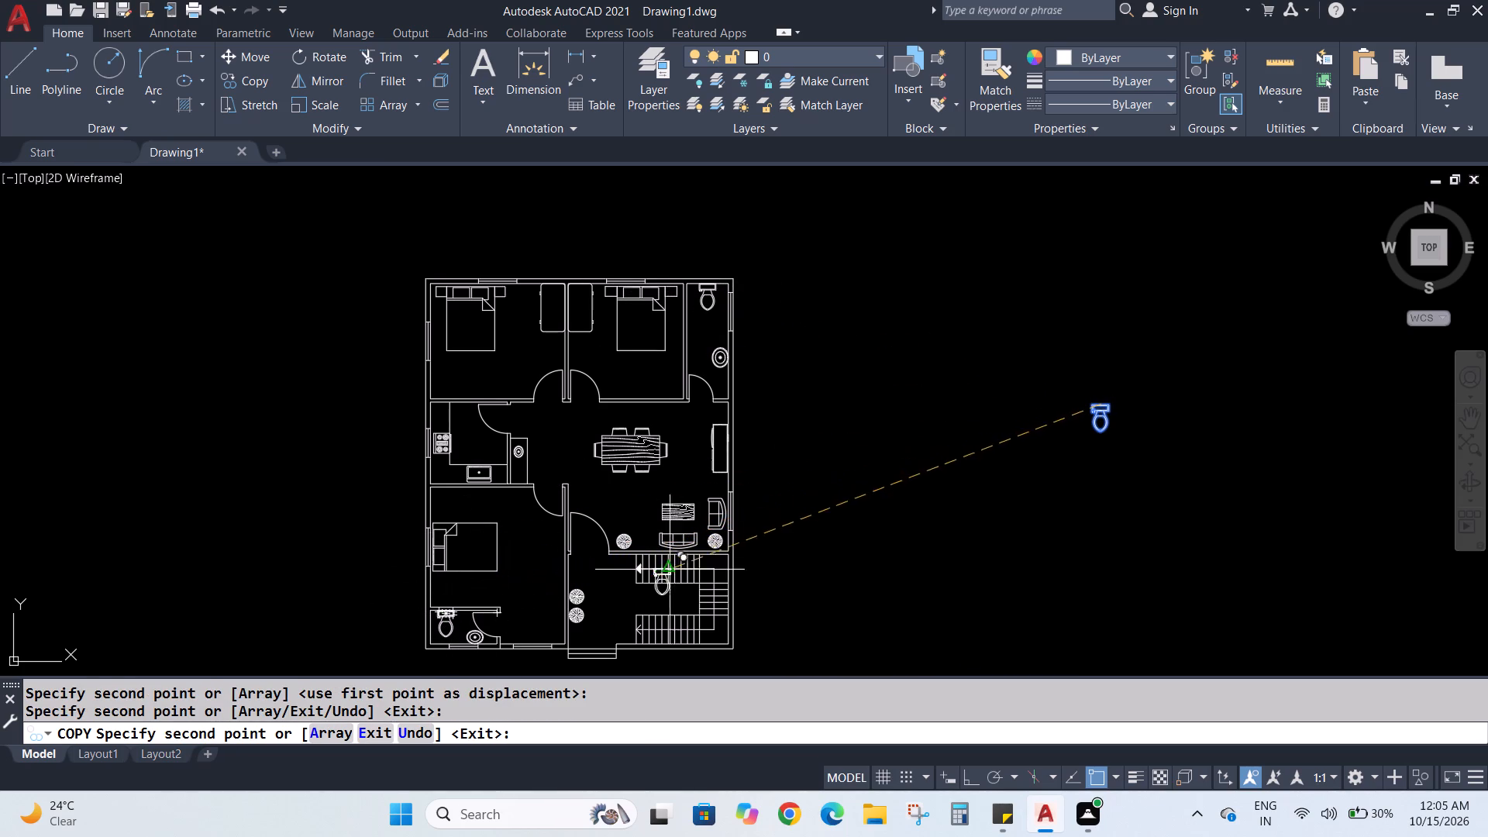
key("Escape")
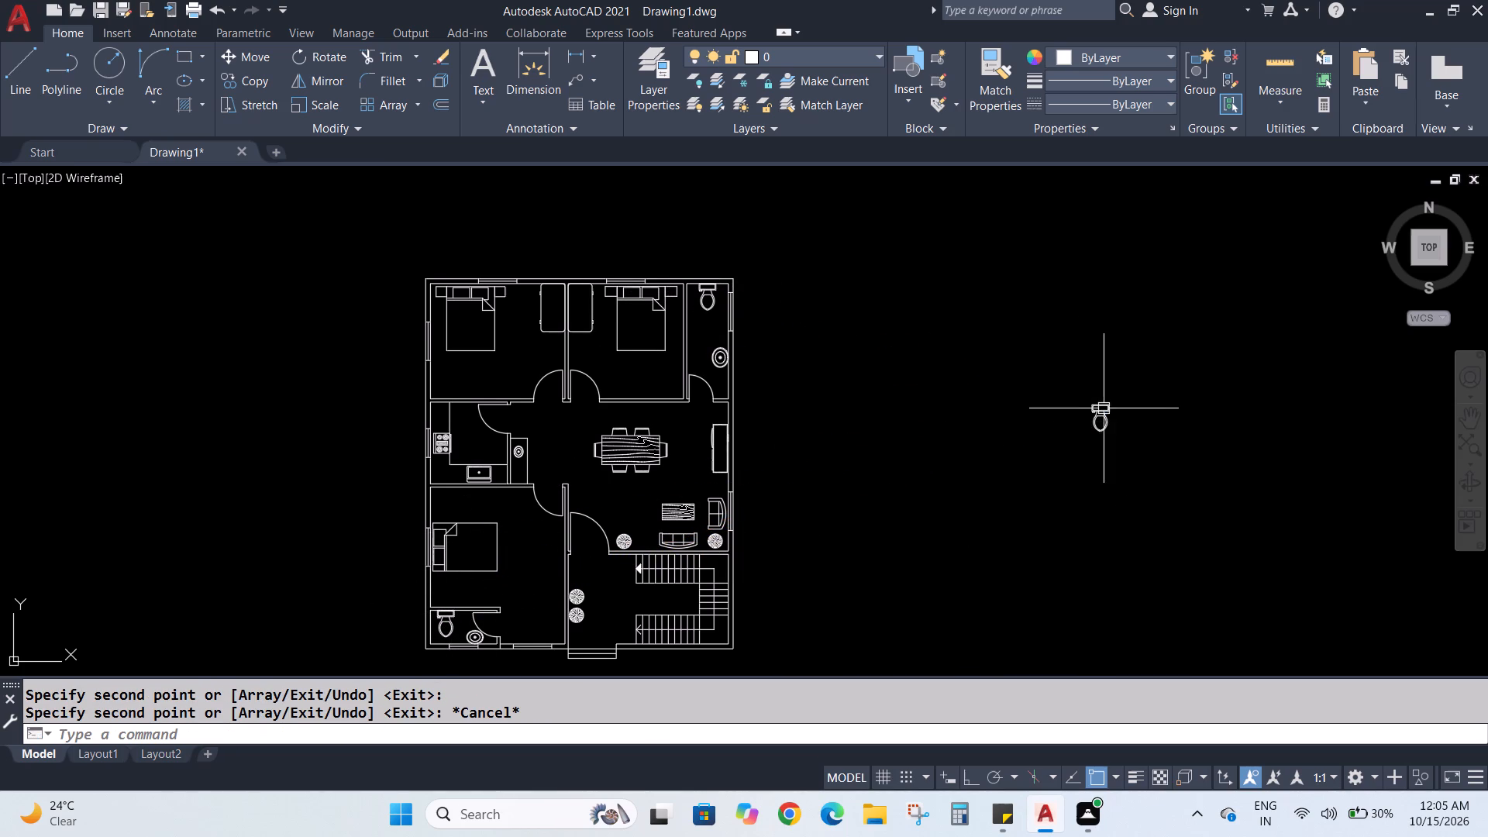
Delete the original toilet block outside the plan.
left_click(1100, 408)
key("Delete")
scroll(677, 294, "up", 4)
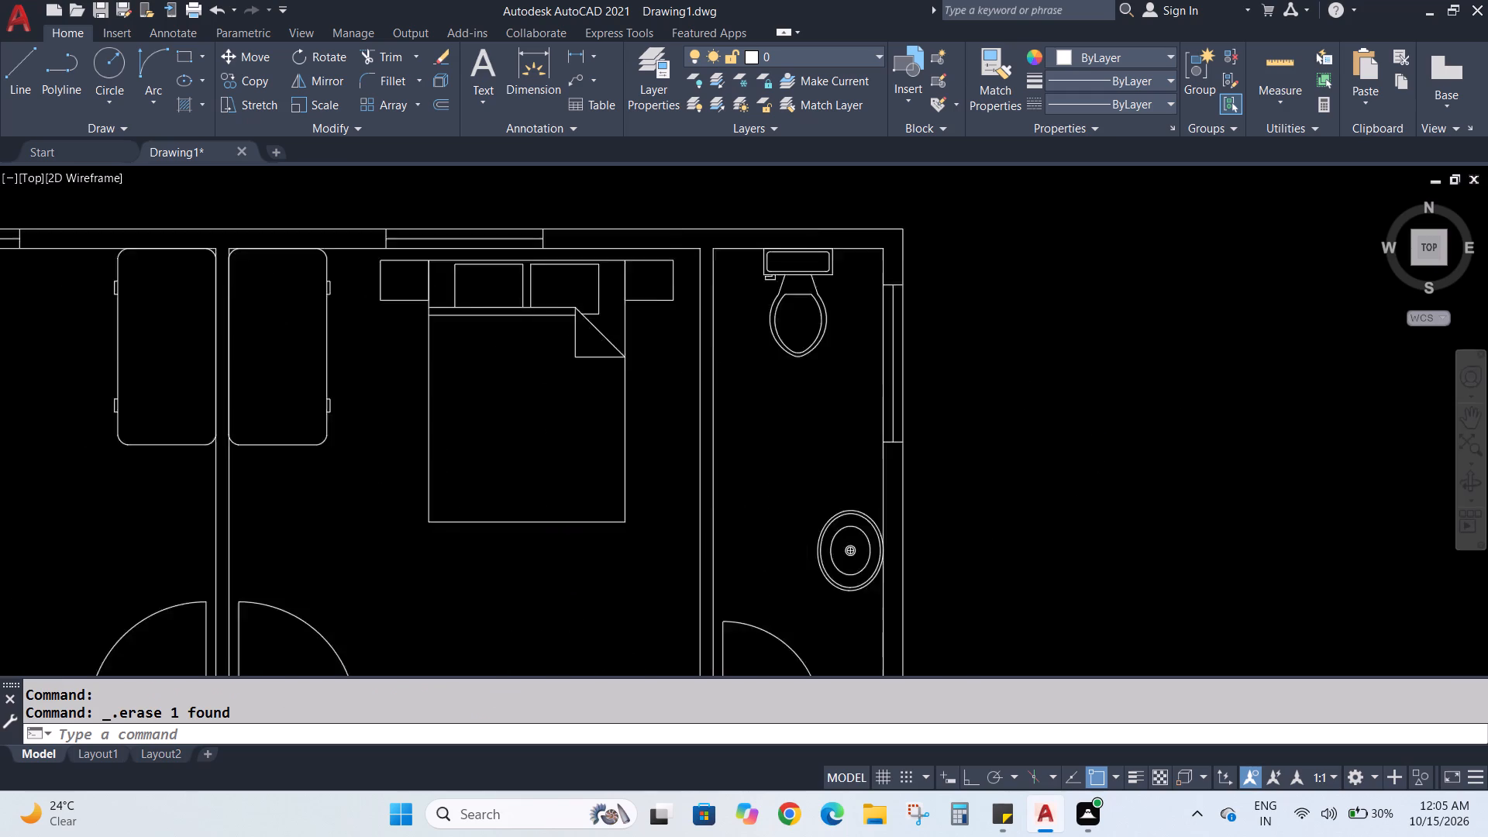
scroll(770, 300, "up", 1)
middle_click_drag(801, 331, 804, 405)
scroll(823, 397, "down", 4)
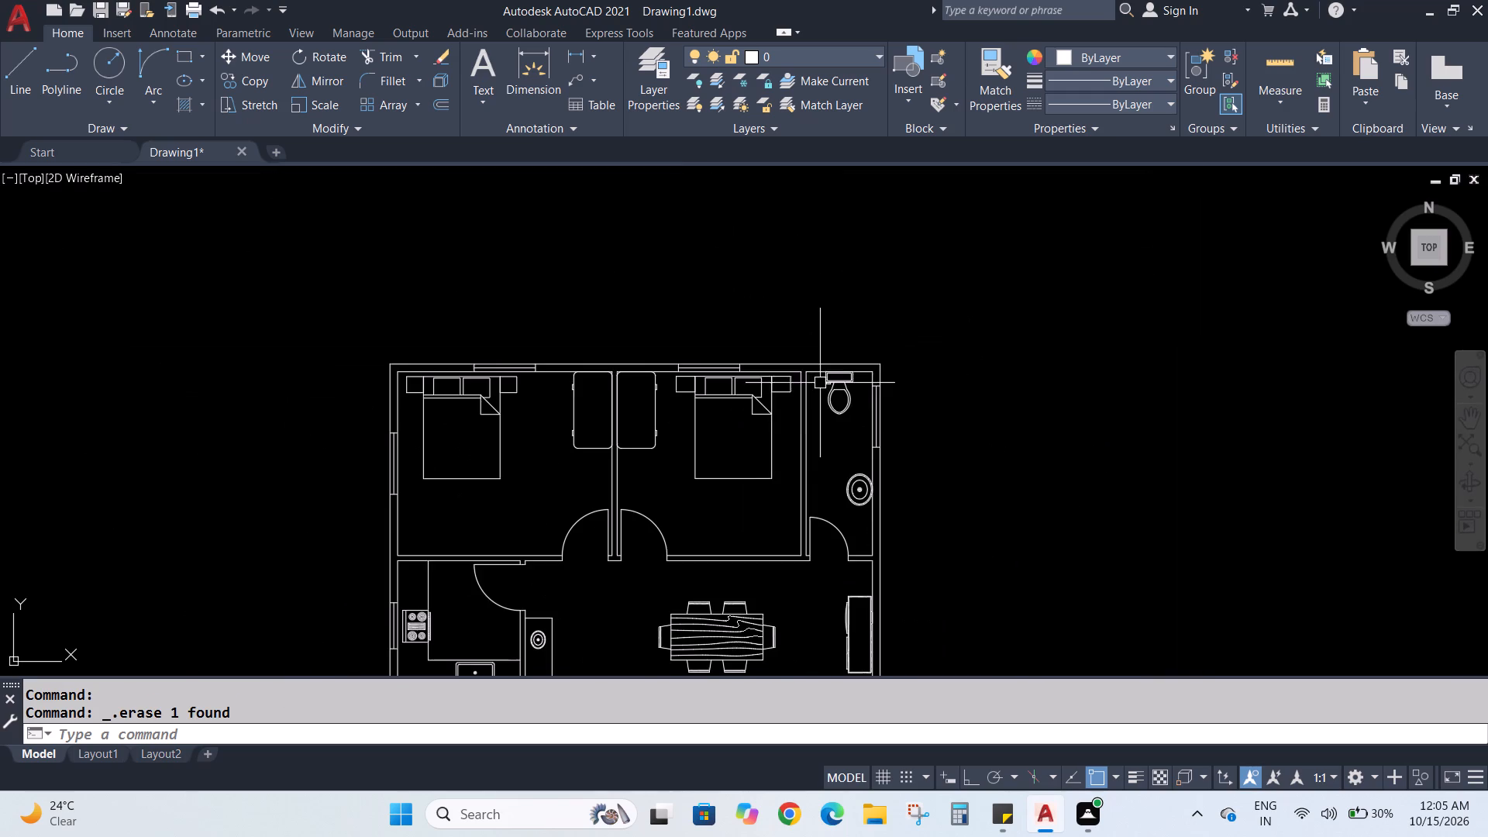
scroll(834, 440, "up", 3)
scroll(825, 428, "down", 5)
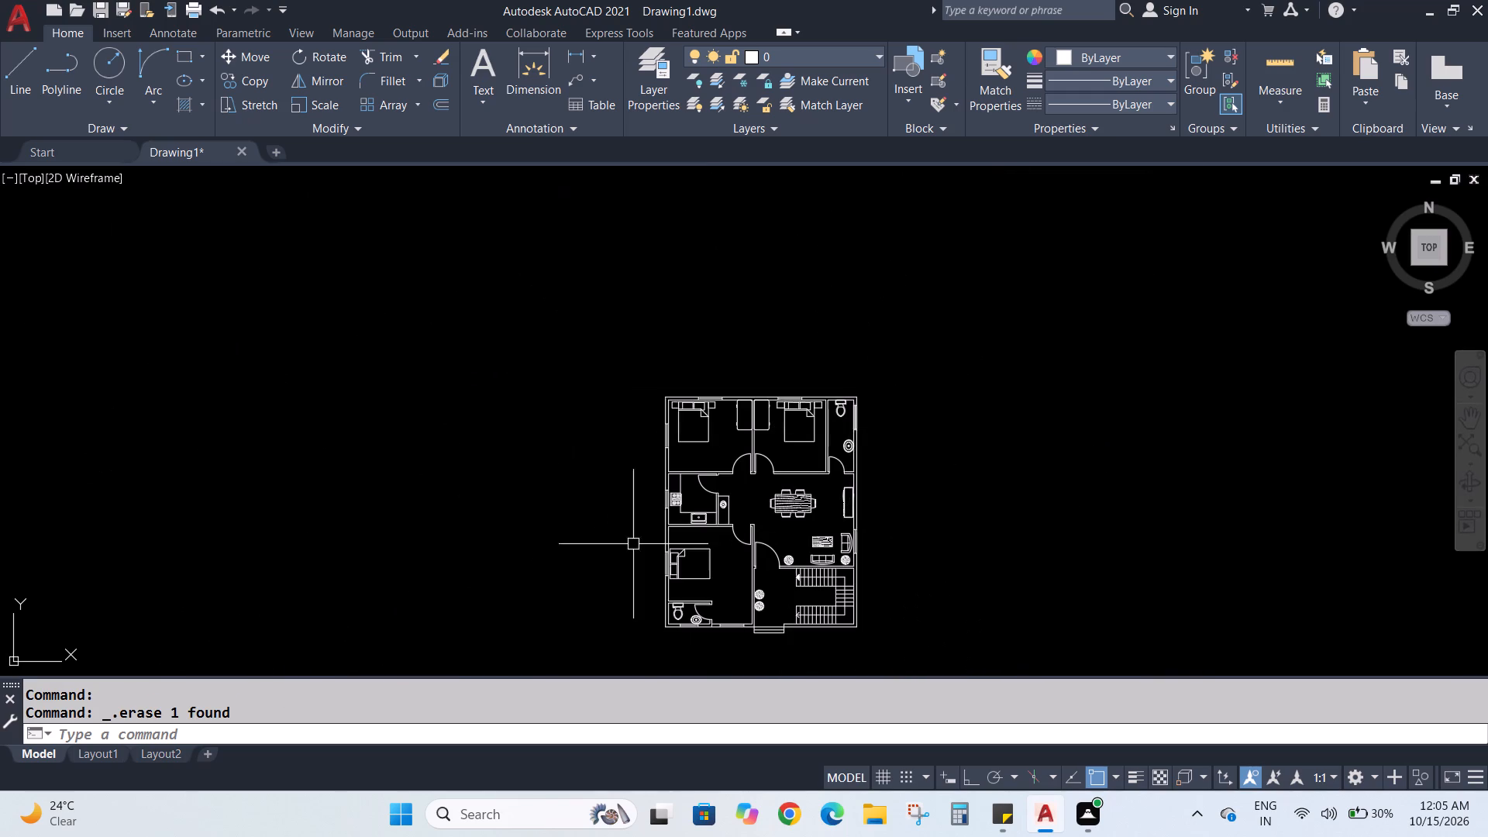
Inspect the toilet and washbasin placement in the lower-left bathroom, followed by the whole furnished floor plan.
middle_click_drag(737, 618, 827, 429)
scroll(737, 618, "up", 3)
scroll(624, 425, "up", 3)
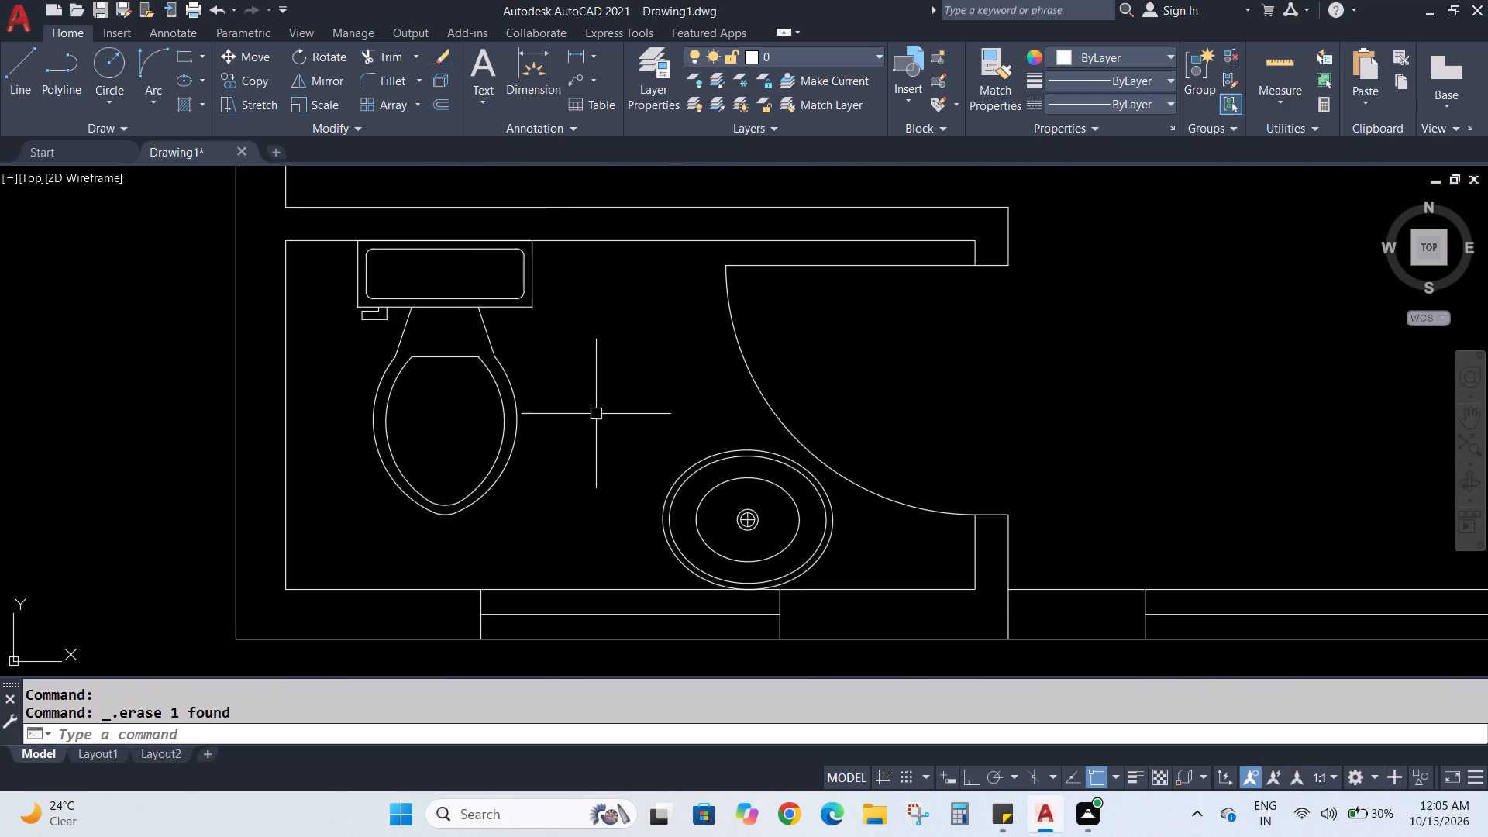
middle_click_drag(581, 398, 647, 406)
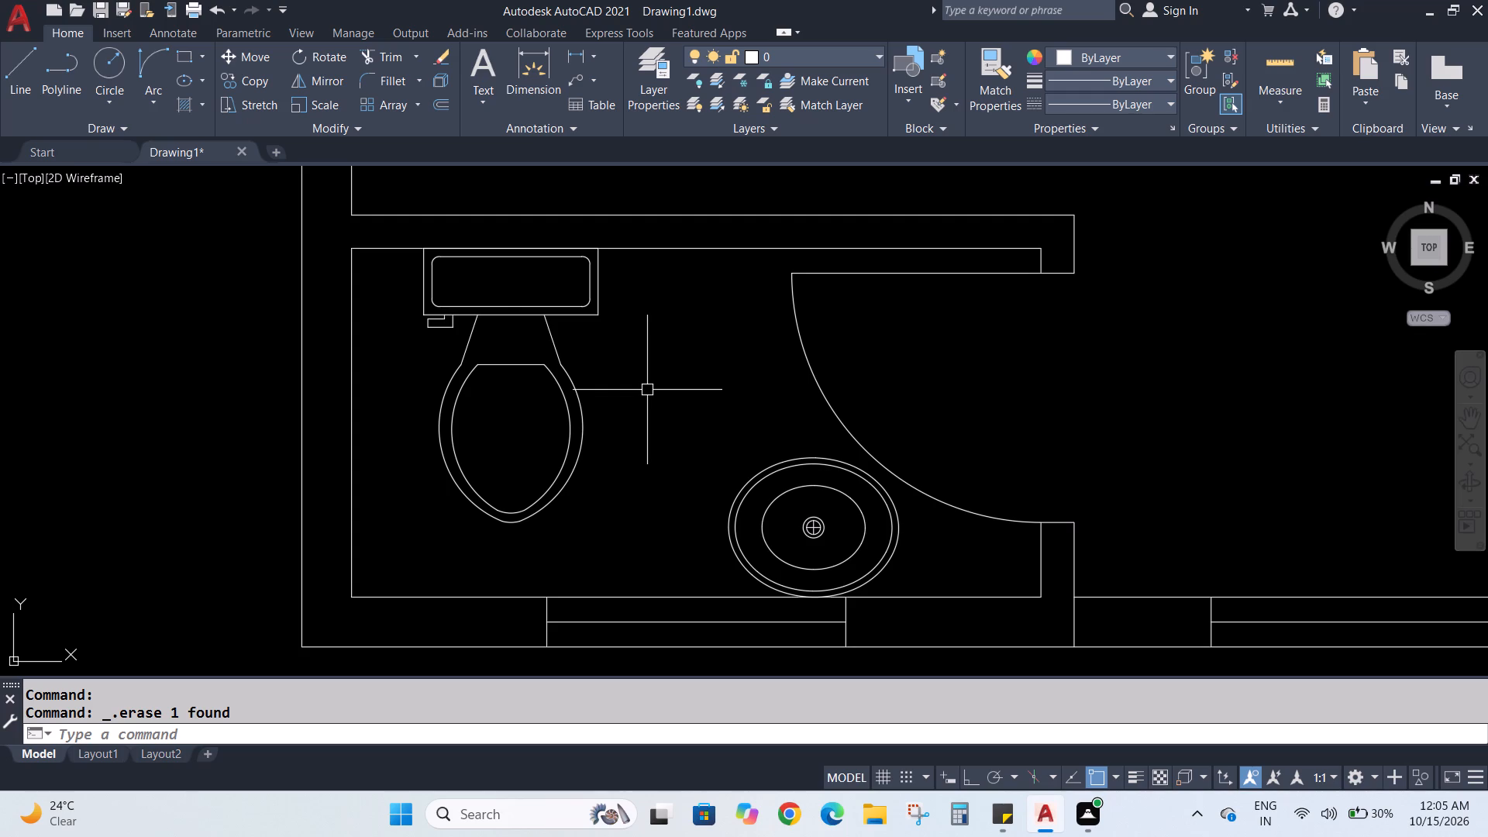
scroll(647, 389, "down", 2)
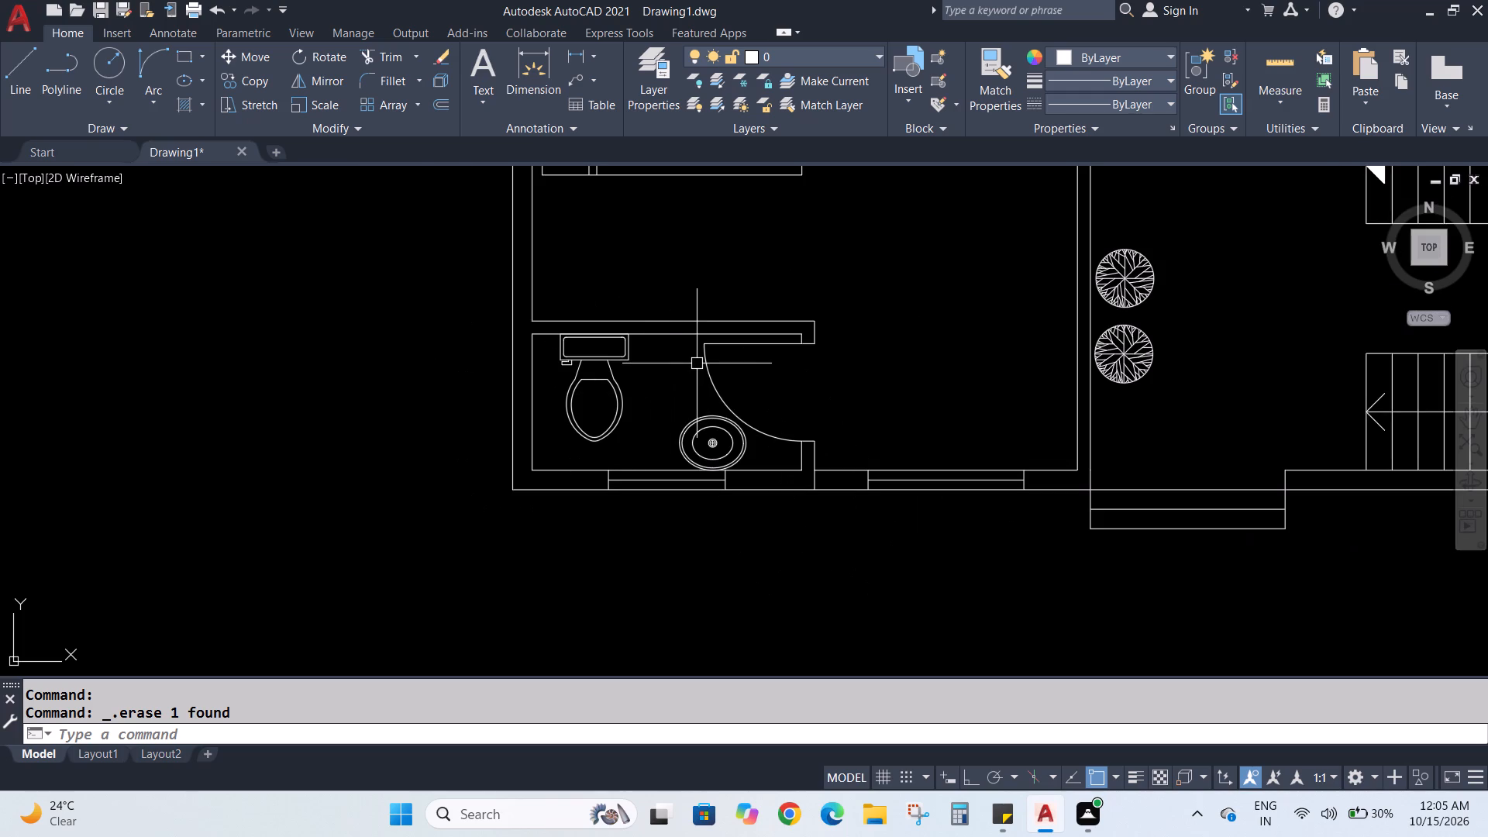
scroll(722, 319, "down", 3)
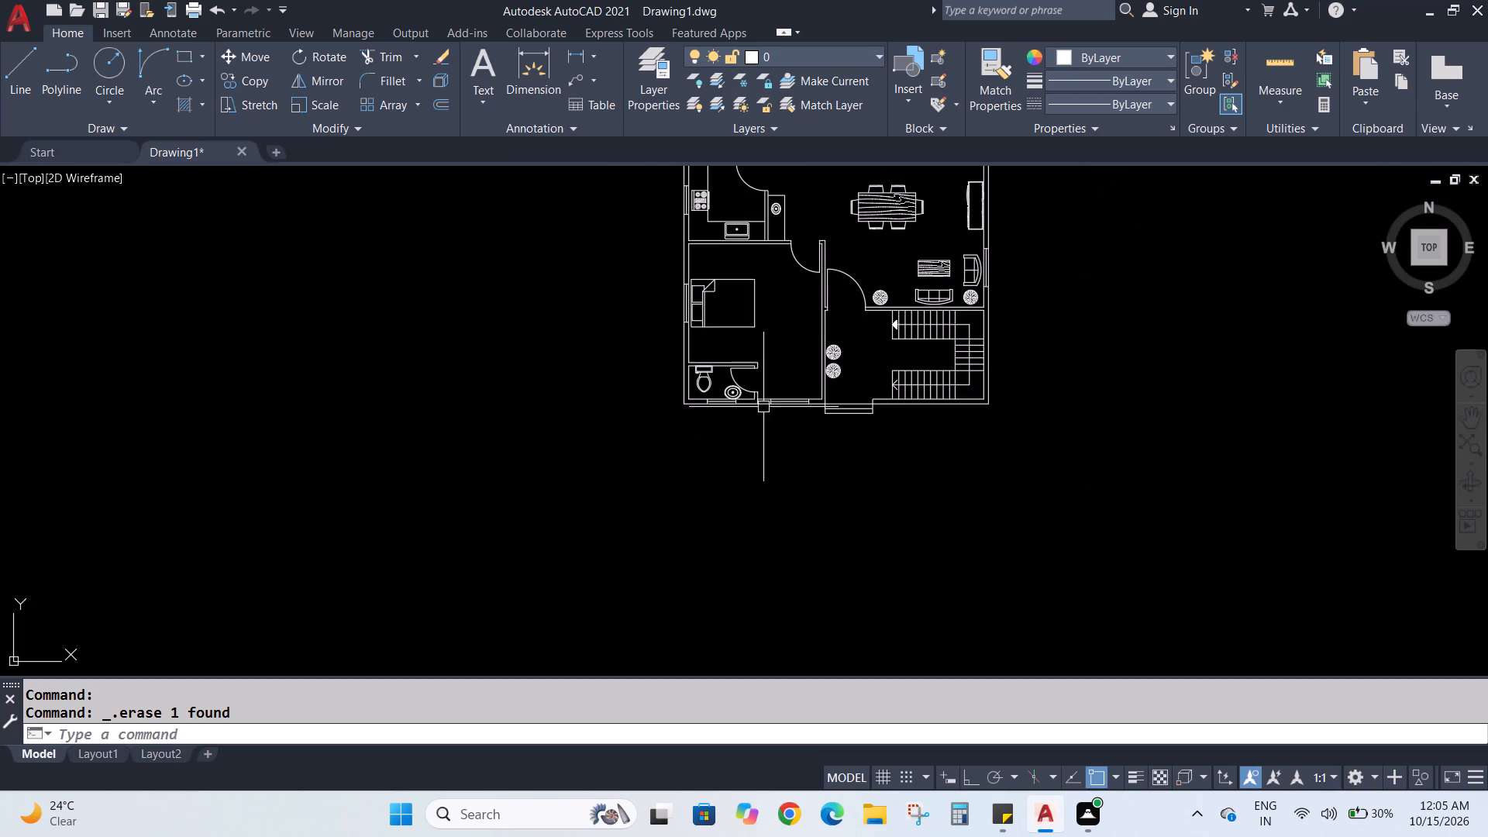
scroll(799, 456, "down", 1)
key("z")
key("Return")
key("e")
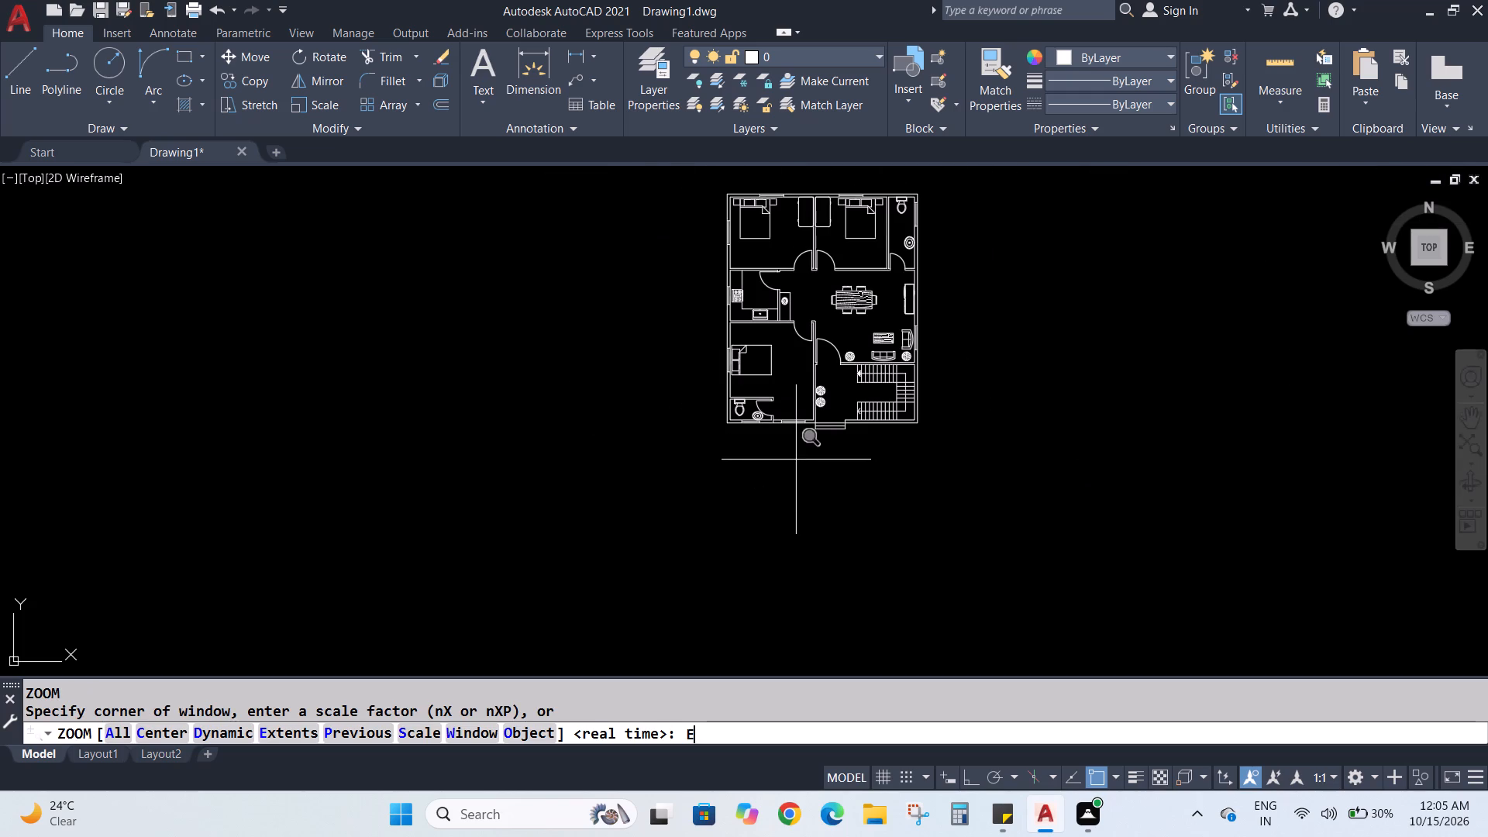
key("Return")
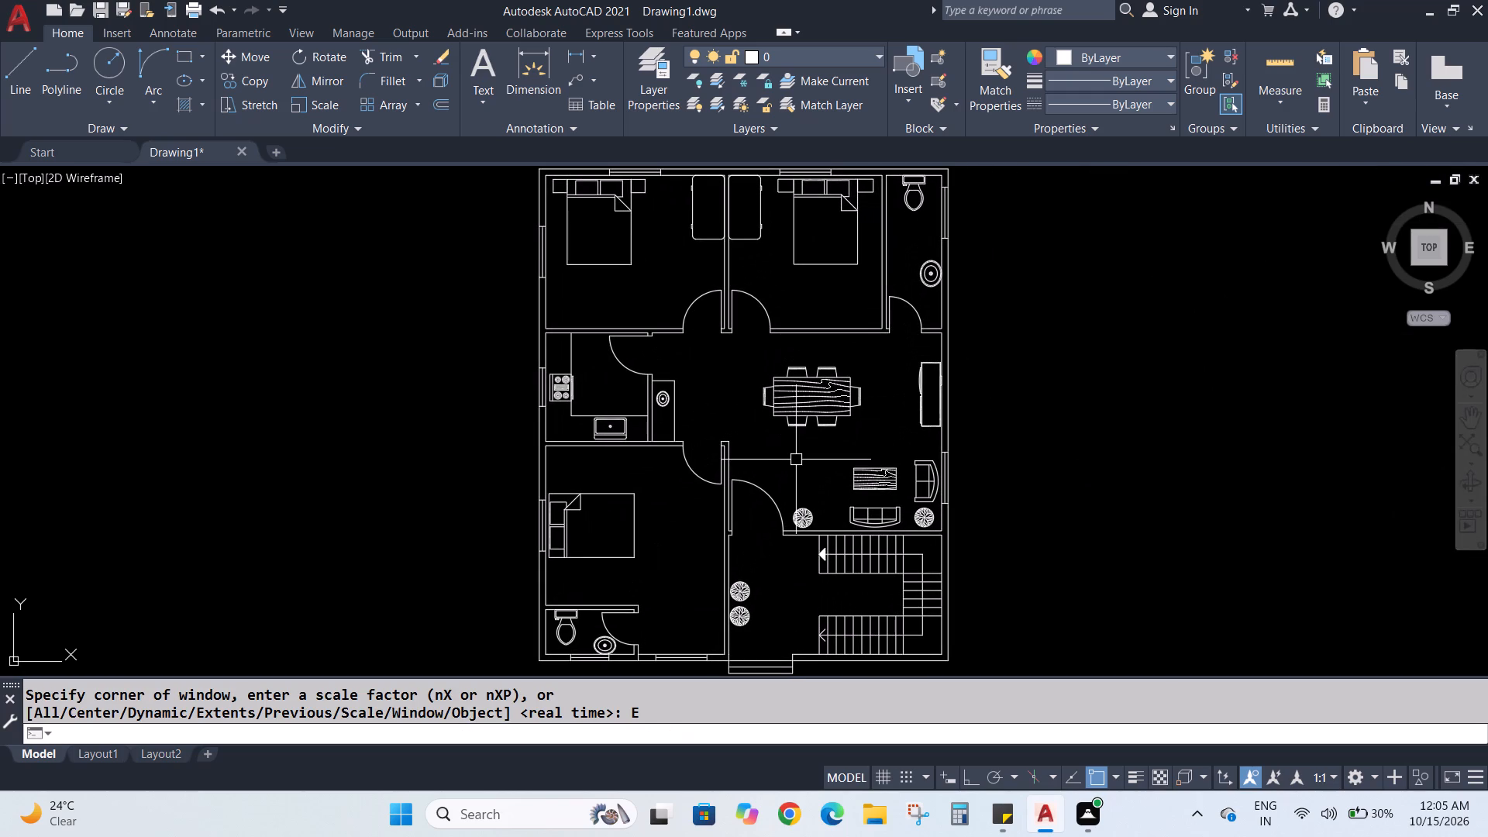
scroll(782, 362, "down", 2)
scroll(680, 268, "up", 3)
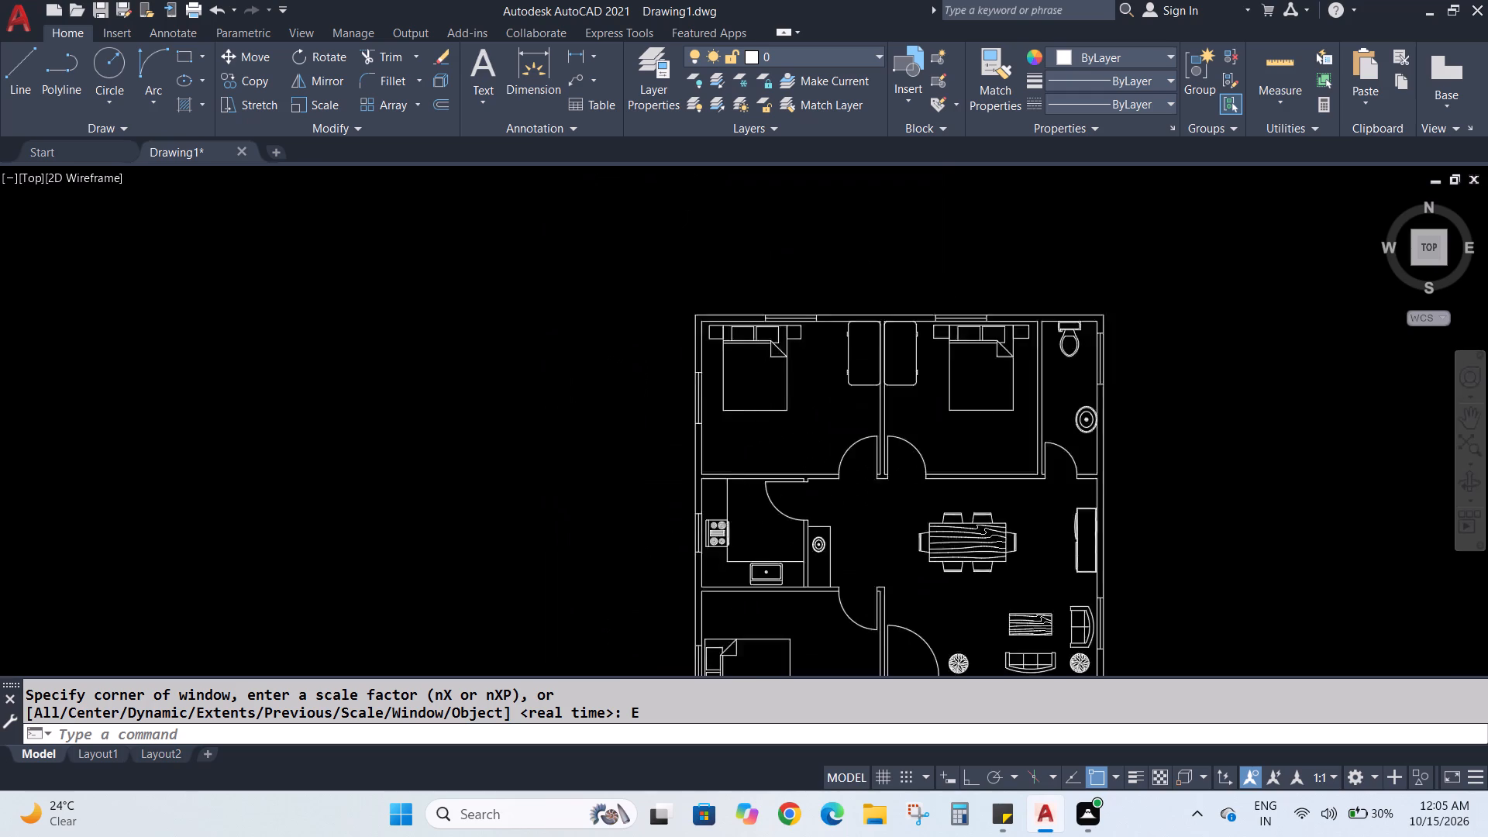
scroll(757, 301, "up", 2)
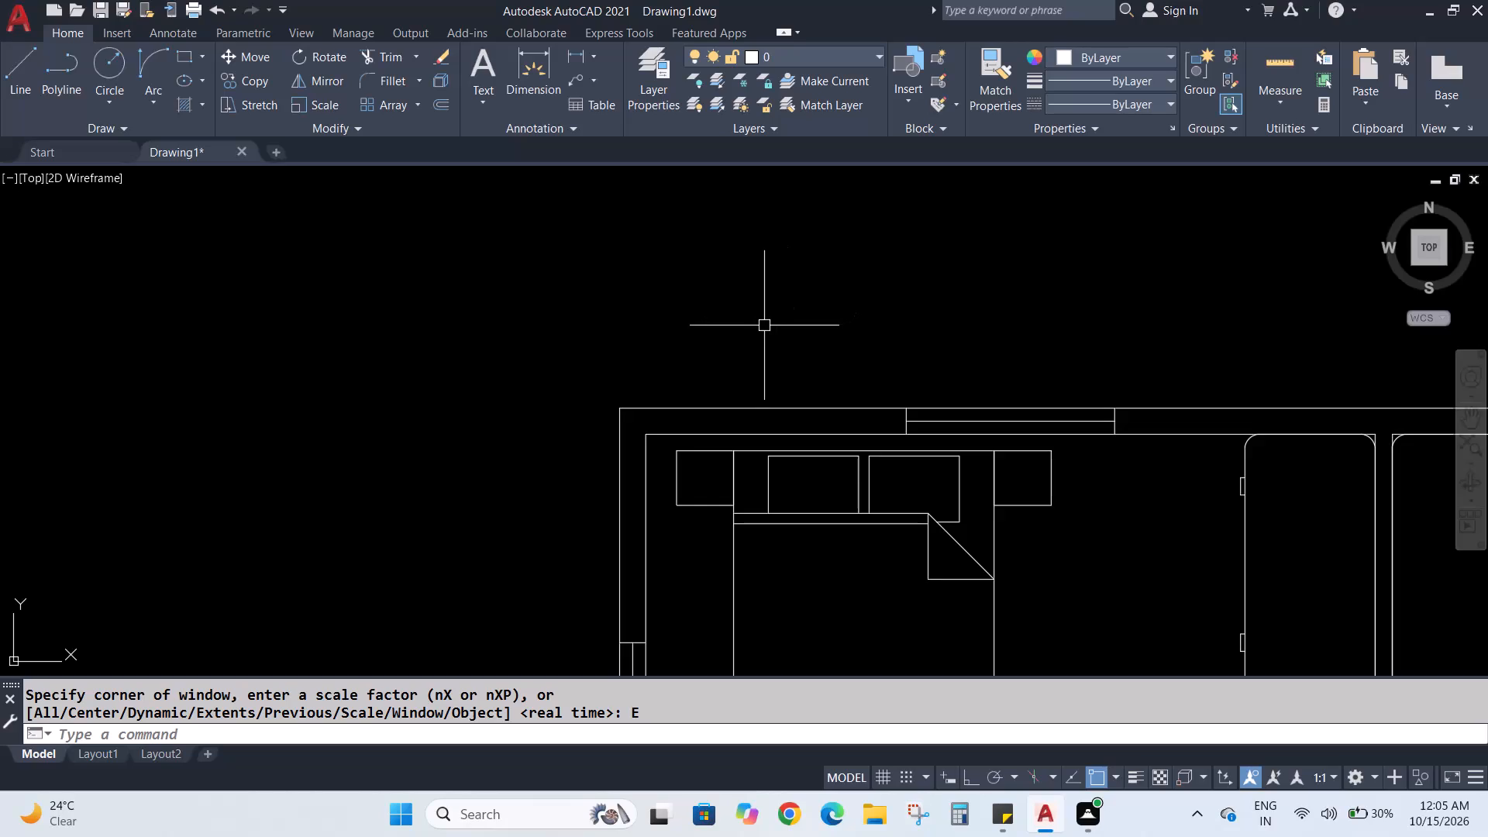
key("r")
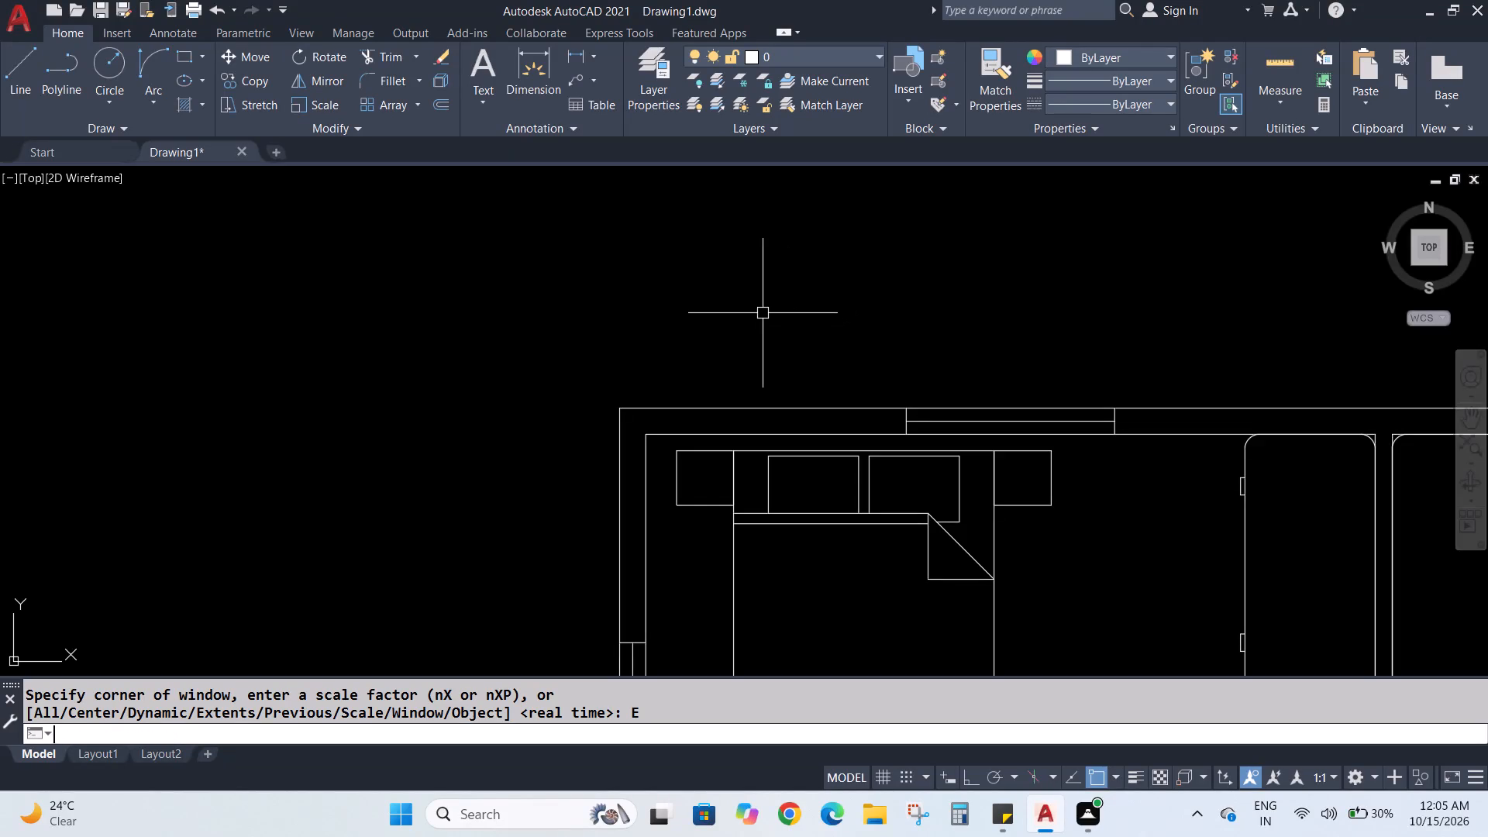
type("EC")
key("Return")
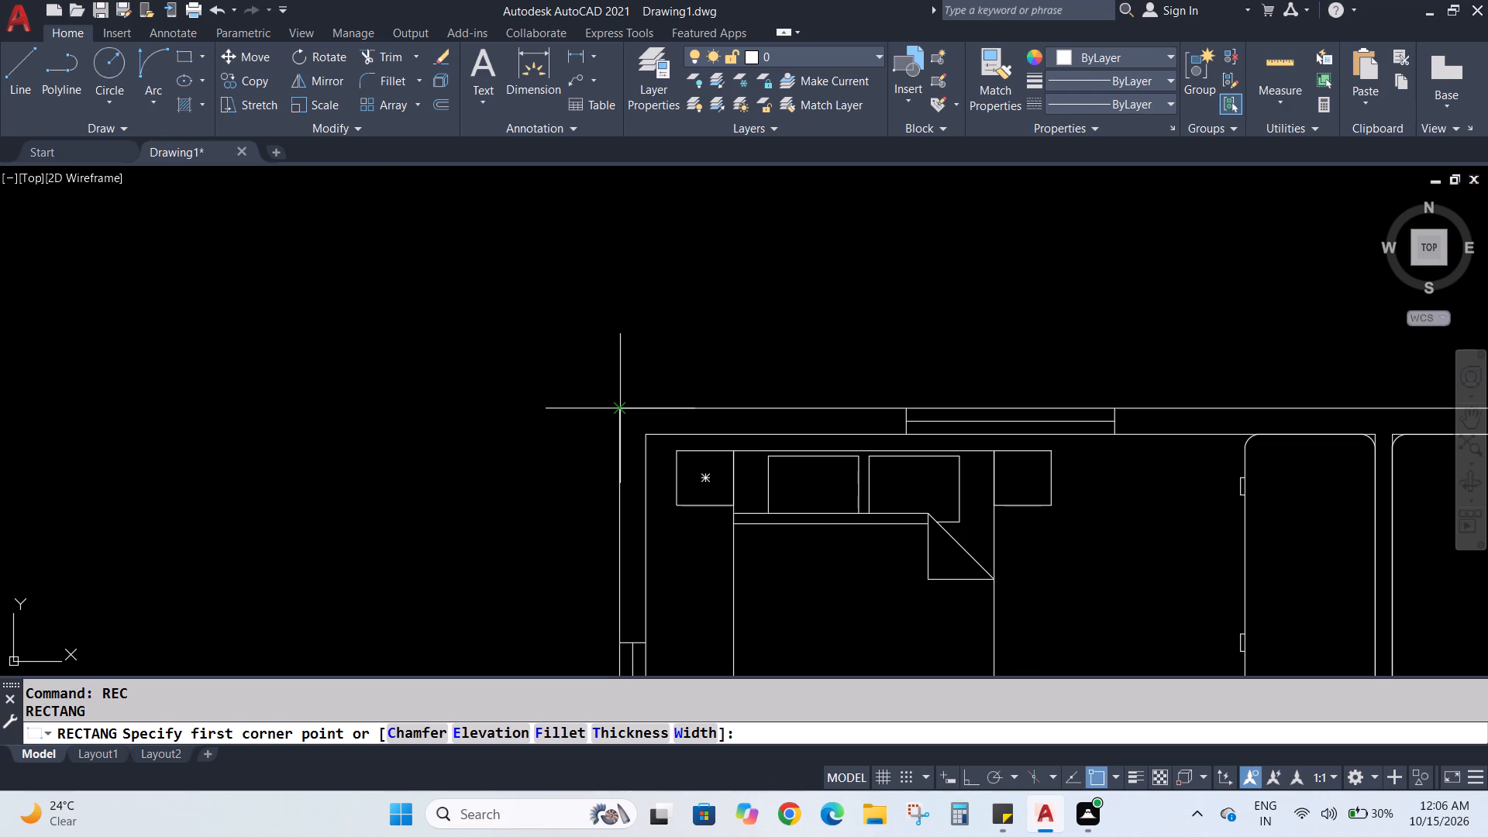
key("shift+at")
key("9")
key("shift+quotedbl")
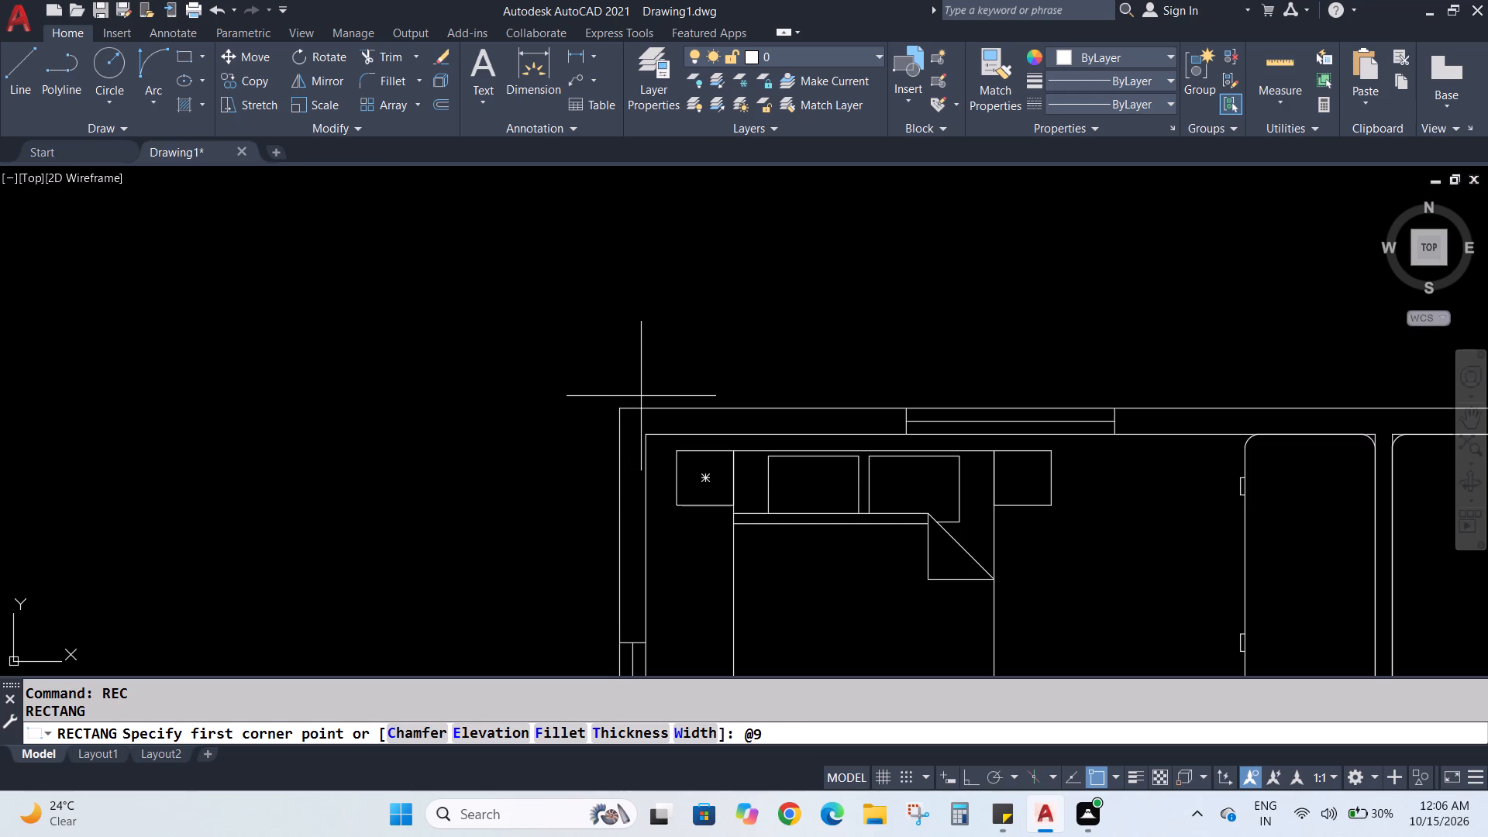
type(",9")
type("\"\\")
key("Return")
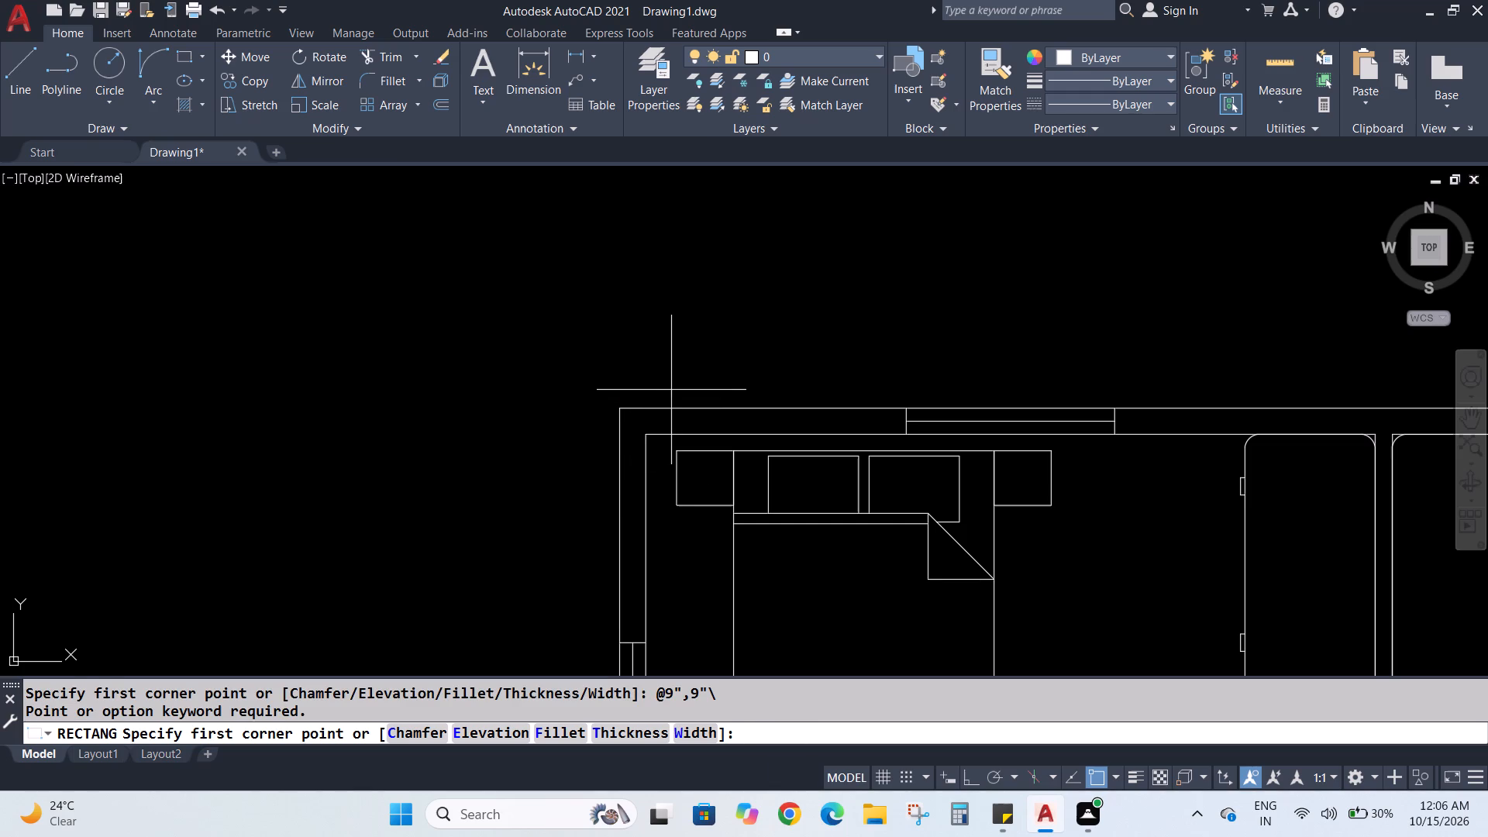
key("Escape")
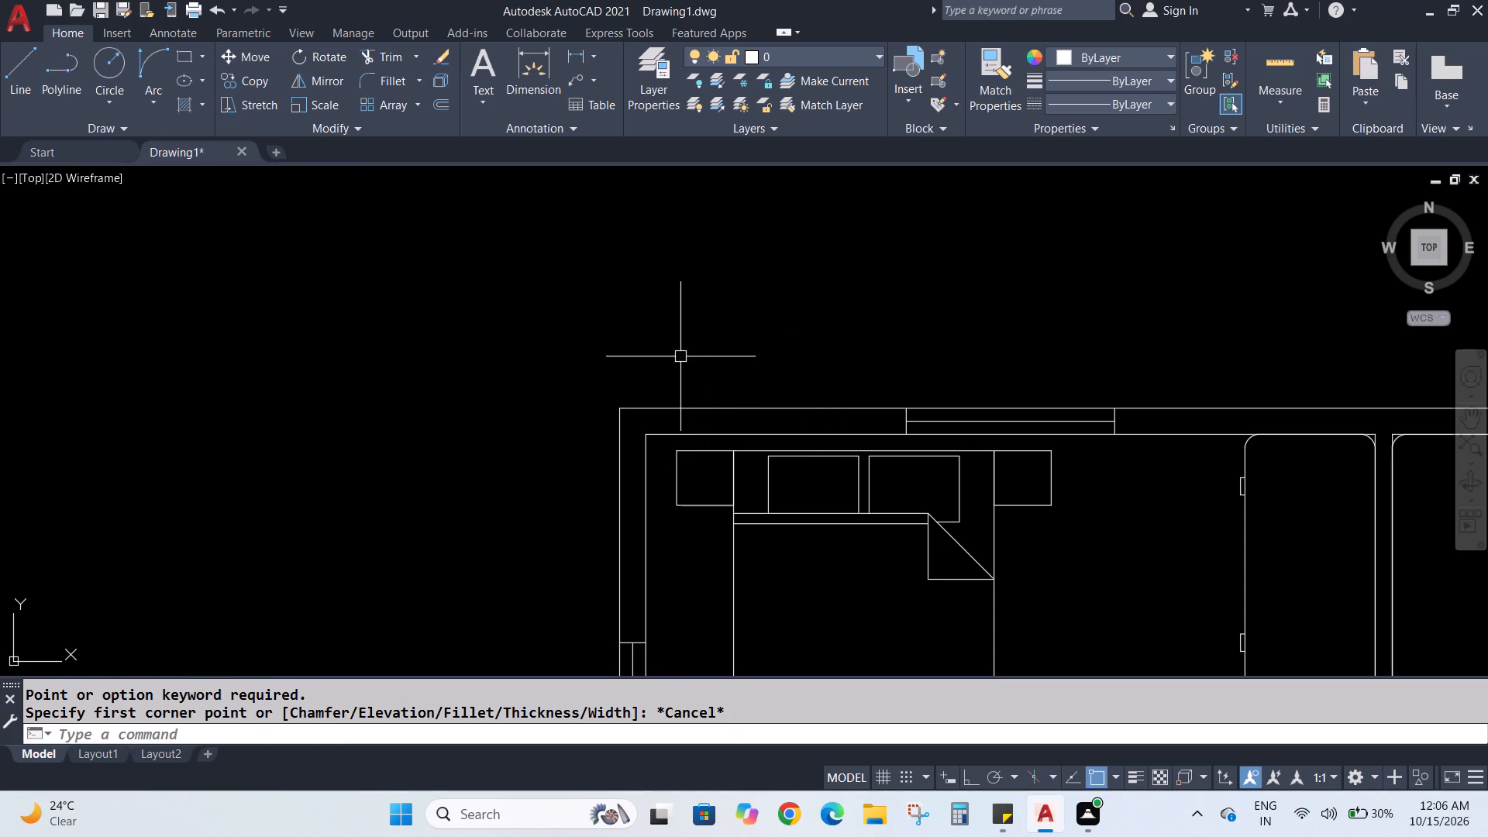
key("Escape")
Draw a 9" by 9" rectangle inward from the outer upper-left corner of the house walls.
type("REC")
key("Return")
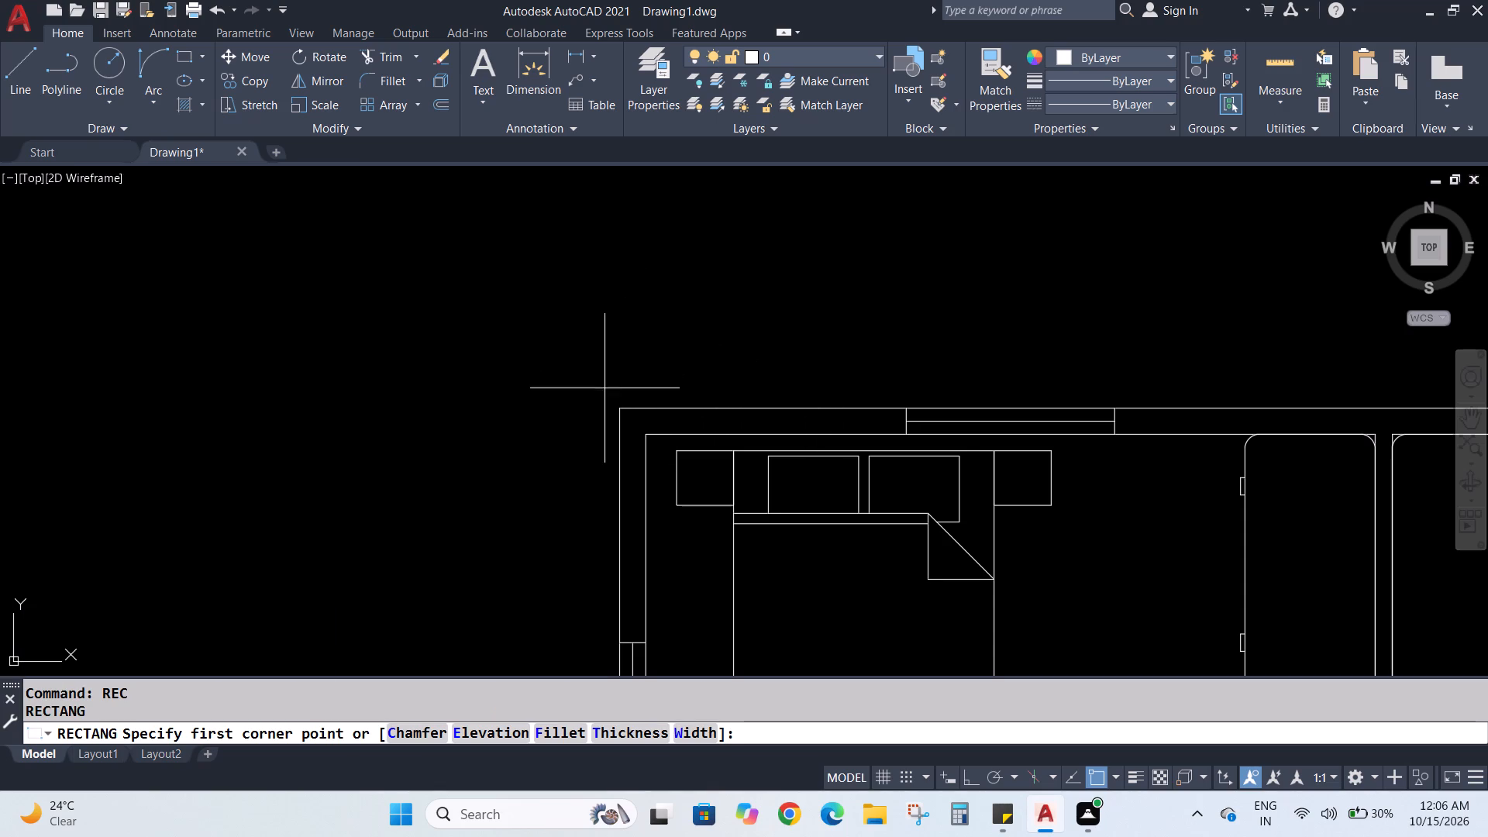
left_click(615, 405)
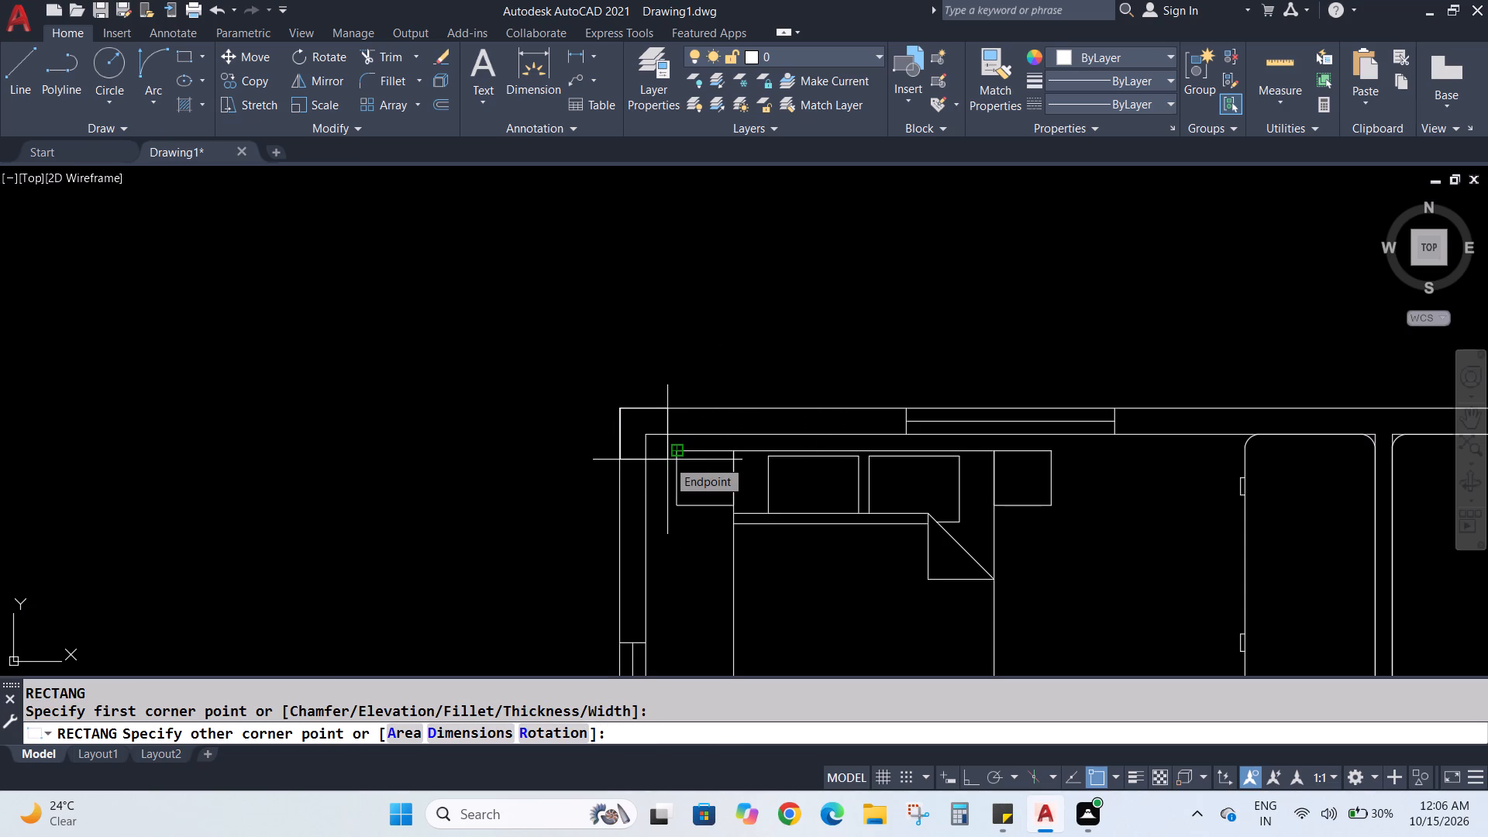
key("shift+at")
key("9")
key("shift+quotedbl")
type(",-9\"")
key("Return")
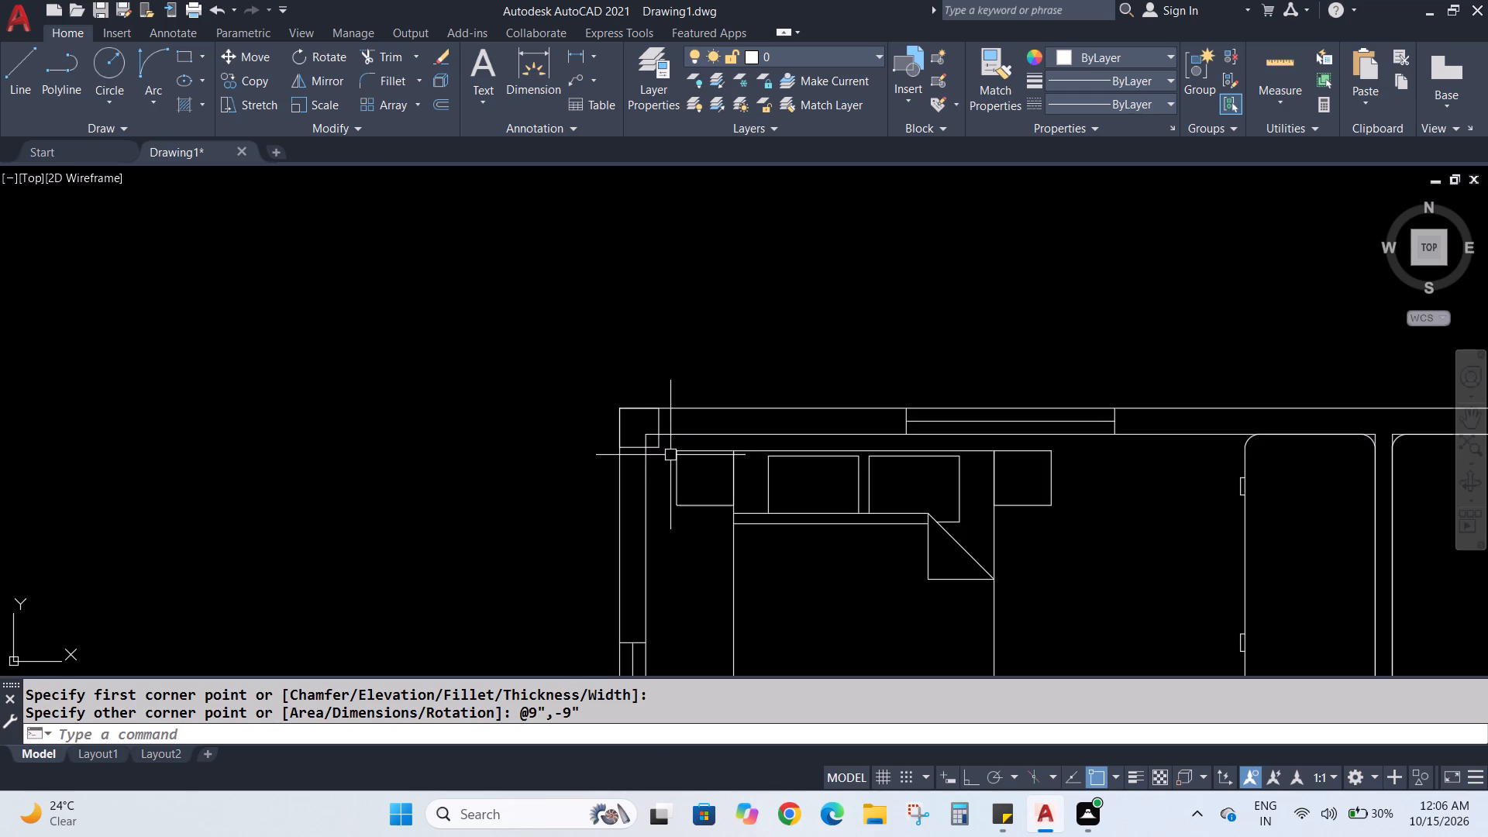
scroll(671, 453, "up", 2)
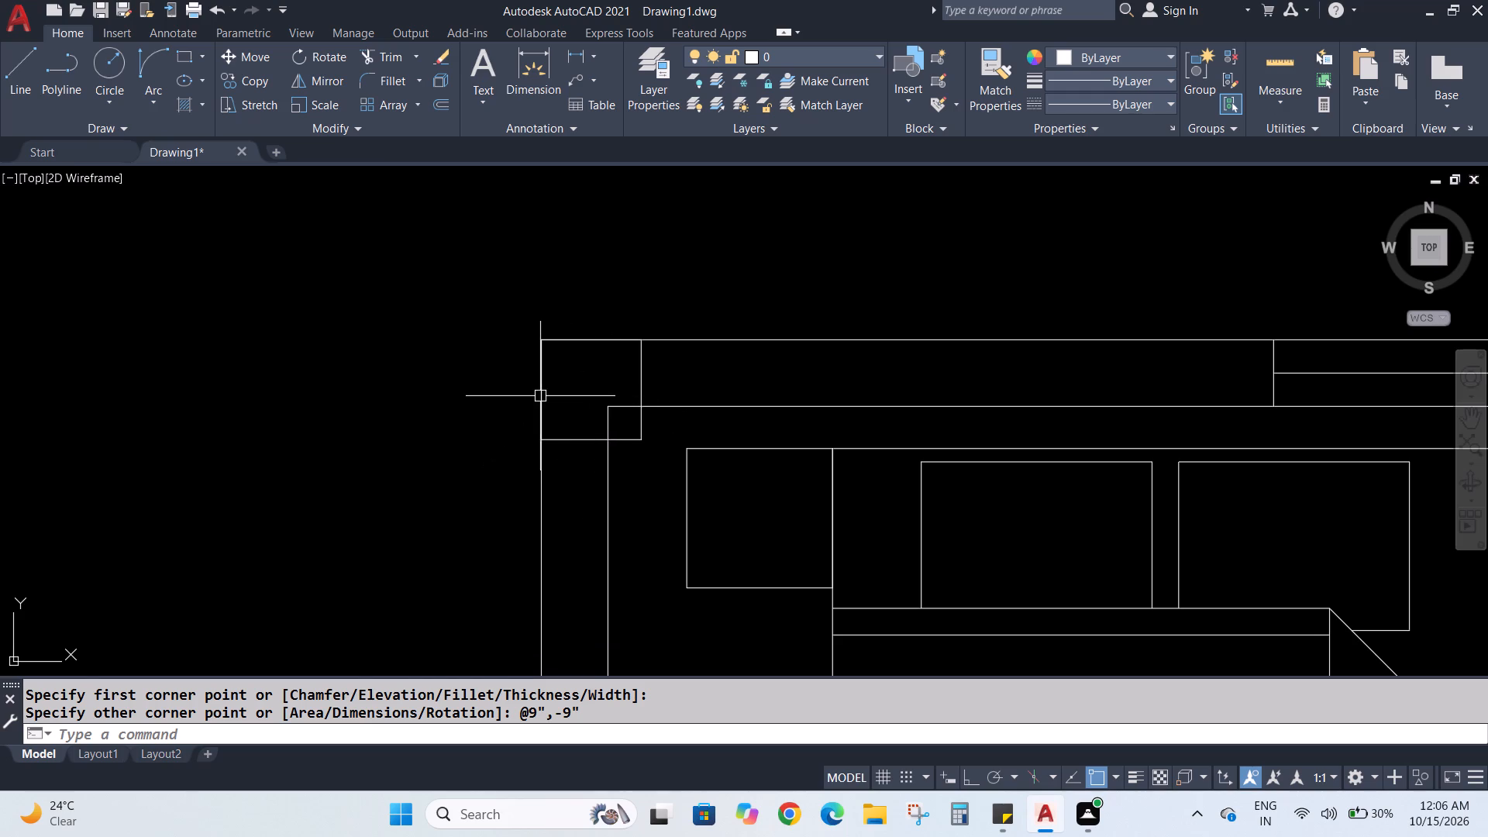
key("Escape")
key("Escape")
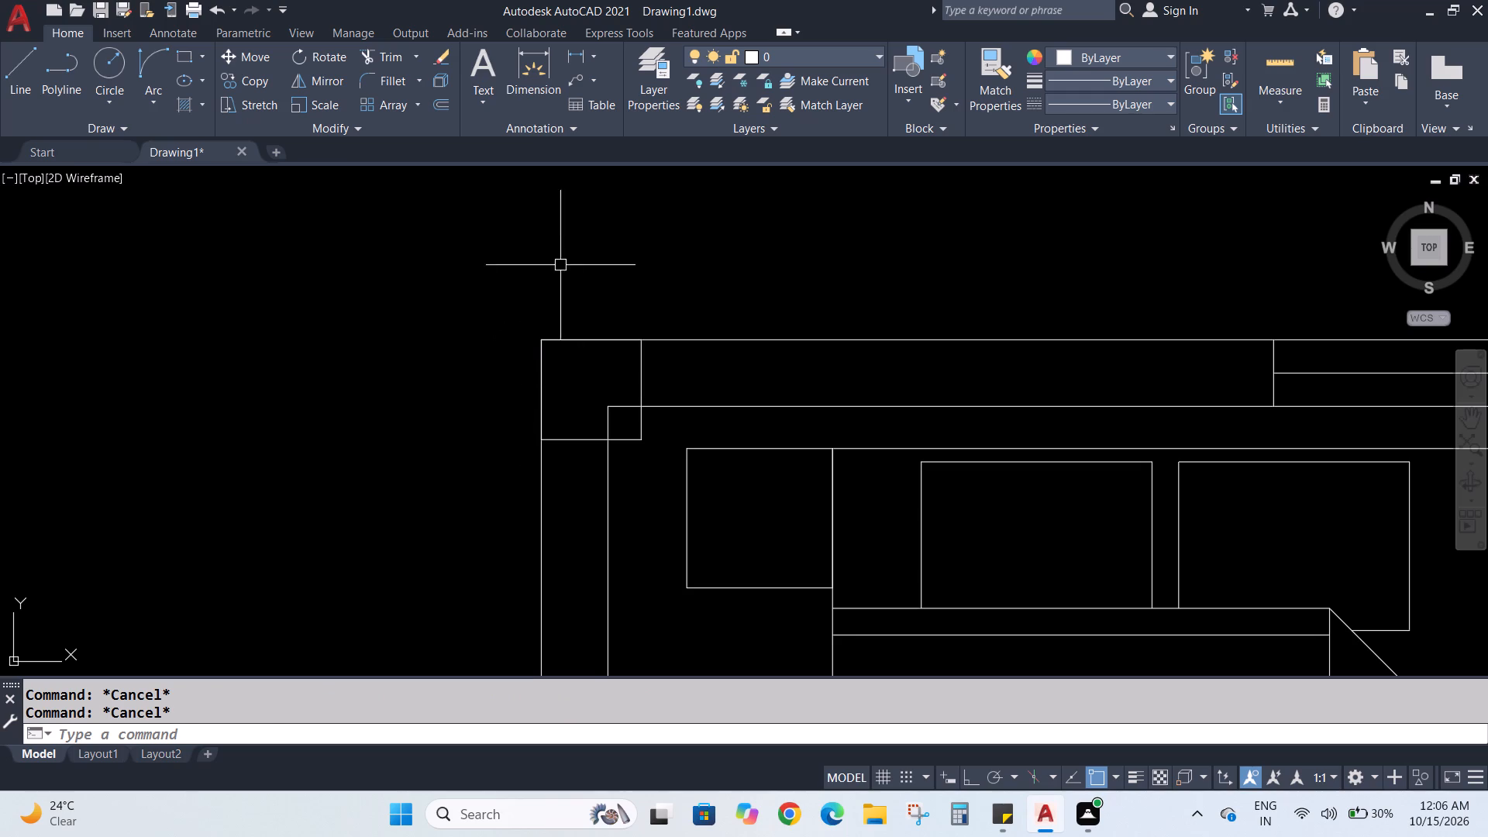
Copy the 9" square by its left edge's midpoint onto the left exterior wall's outer face, at the wall junction above the kitchen.
left_click(525, 292)
left_click(650, 466)
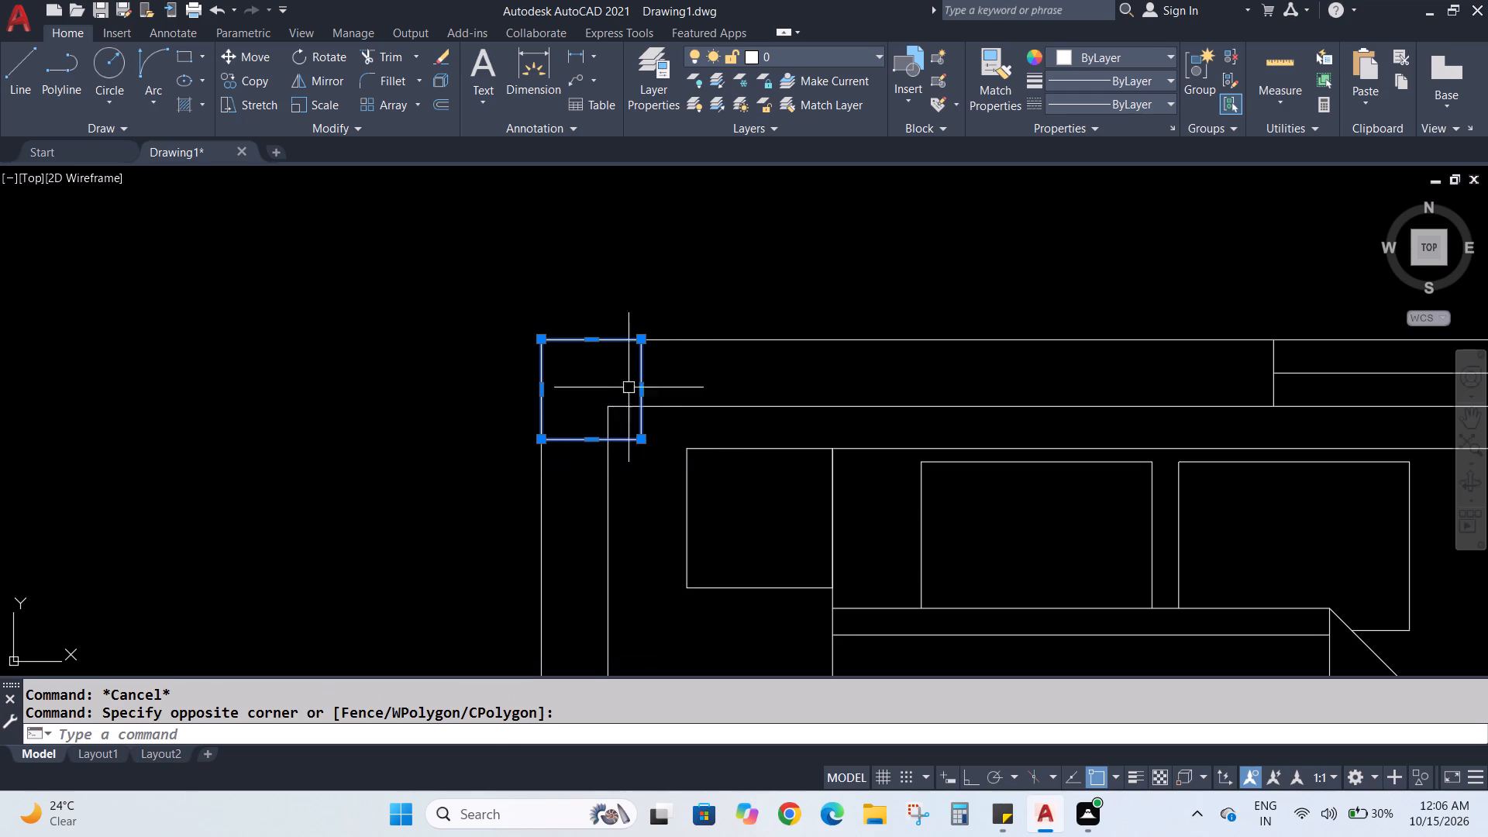
left_click(252, 85)
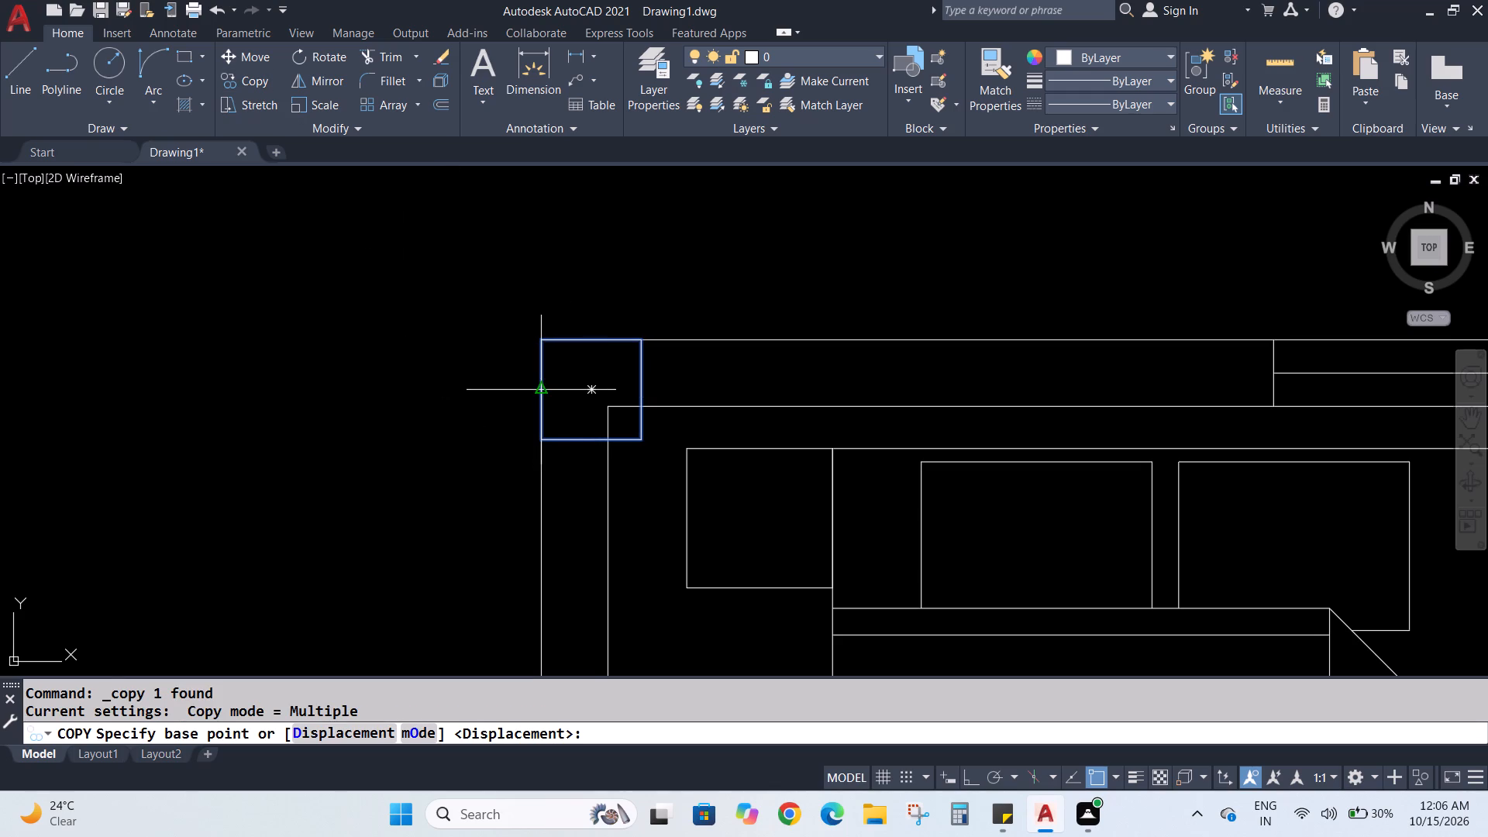
left_click(544, 387)
scroll(407, 391, "down", 5)
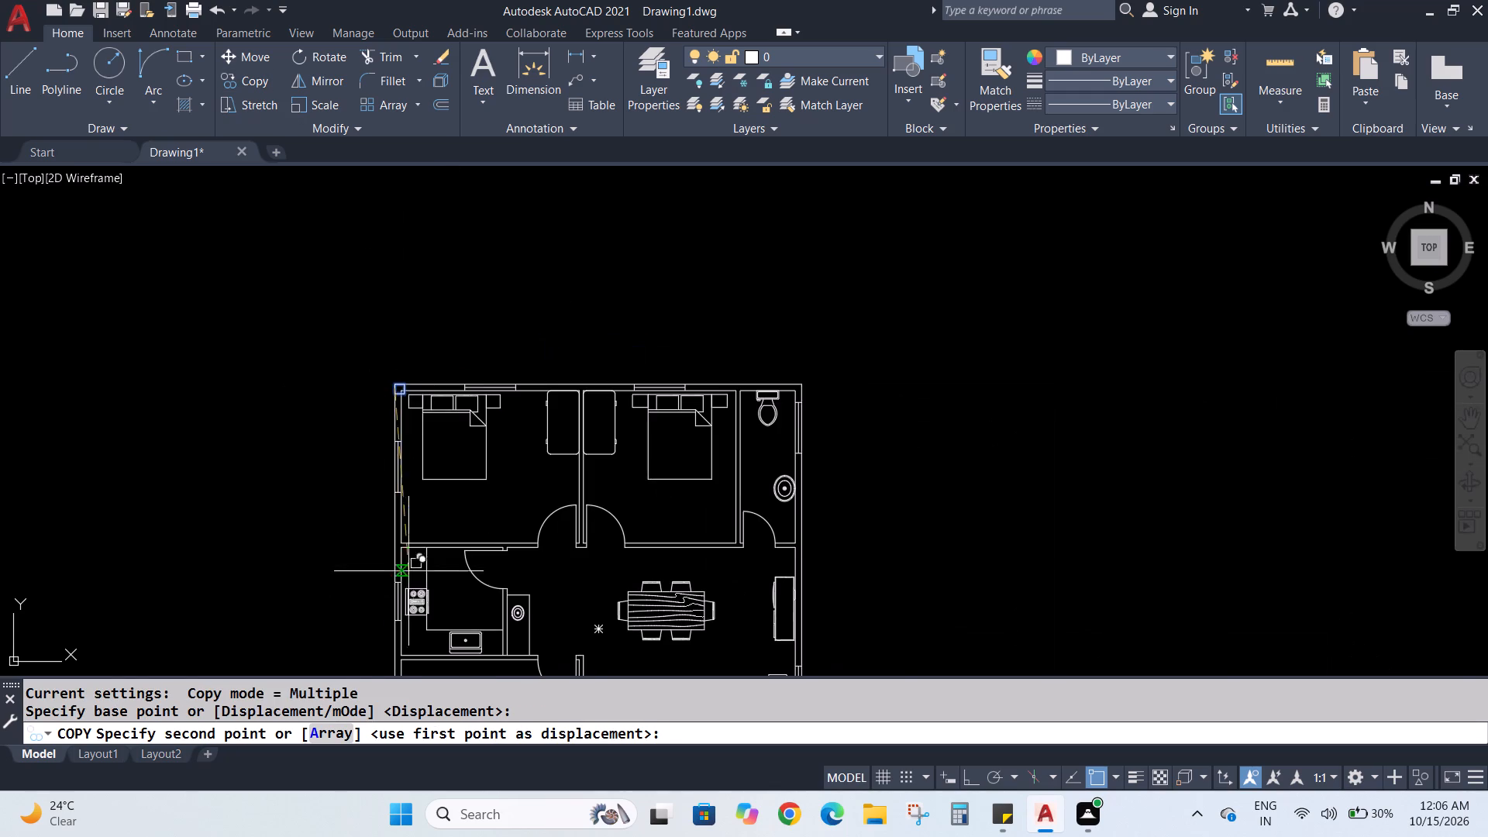
scroll(376, 649, "up", 3)
scroll(450, 241, "up", 3)
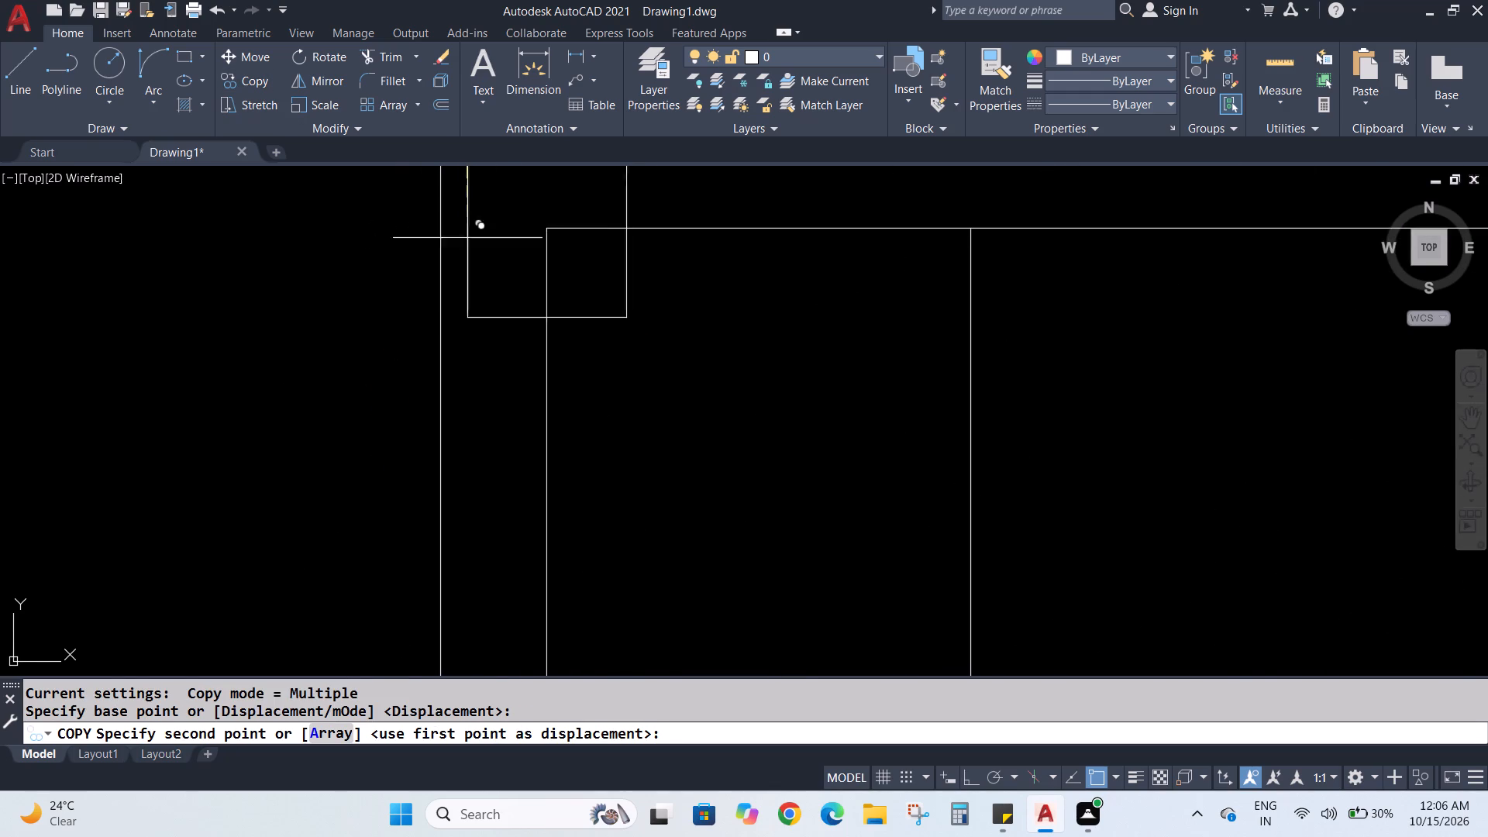
scroll(459, 284, "down", 2)
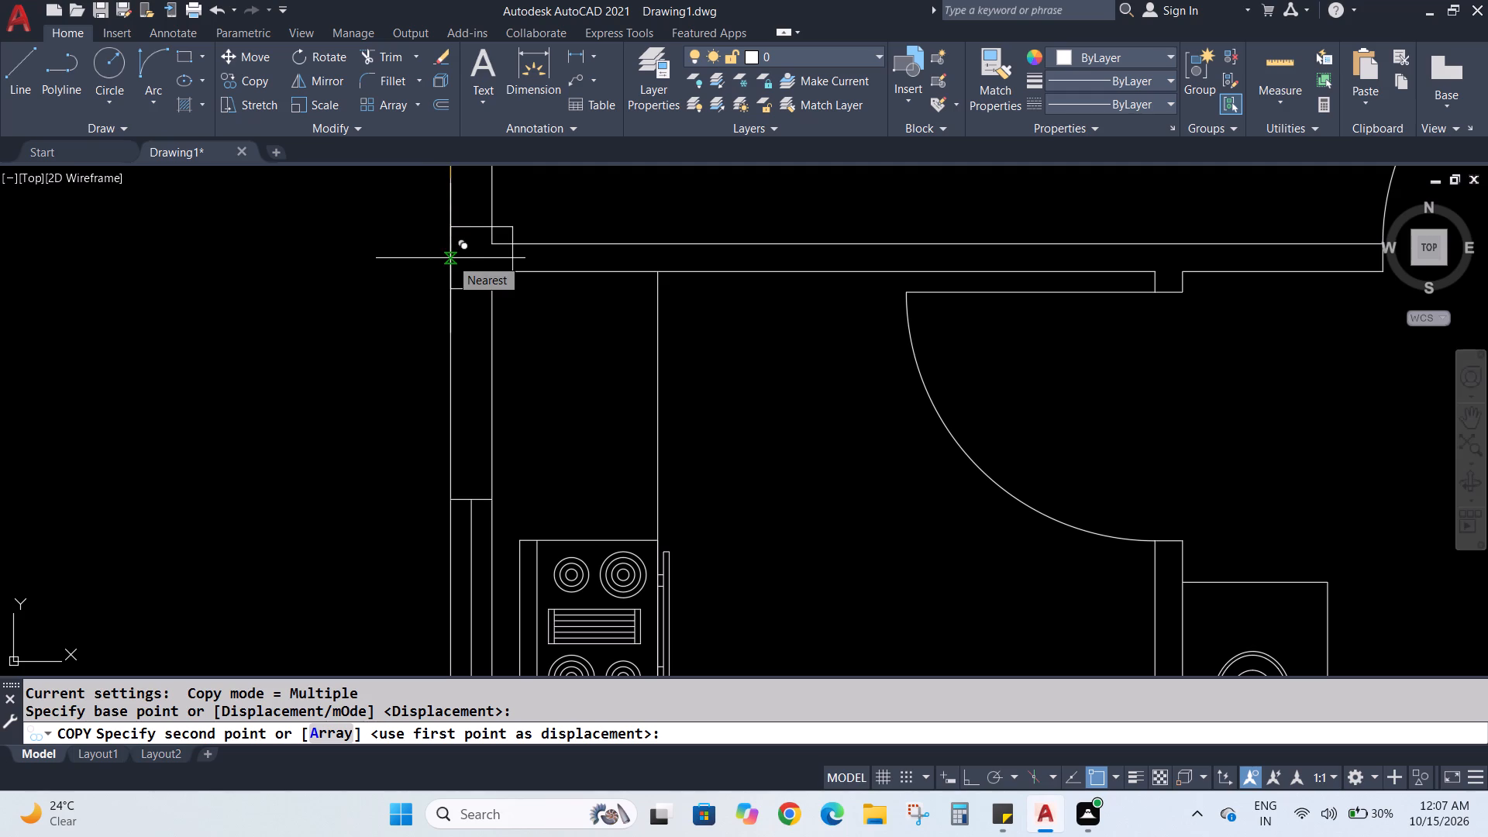
scroll(450, 258, "up", 3)
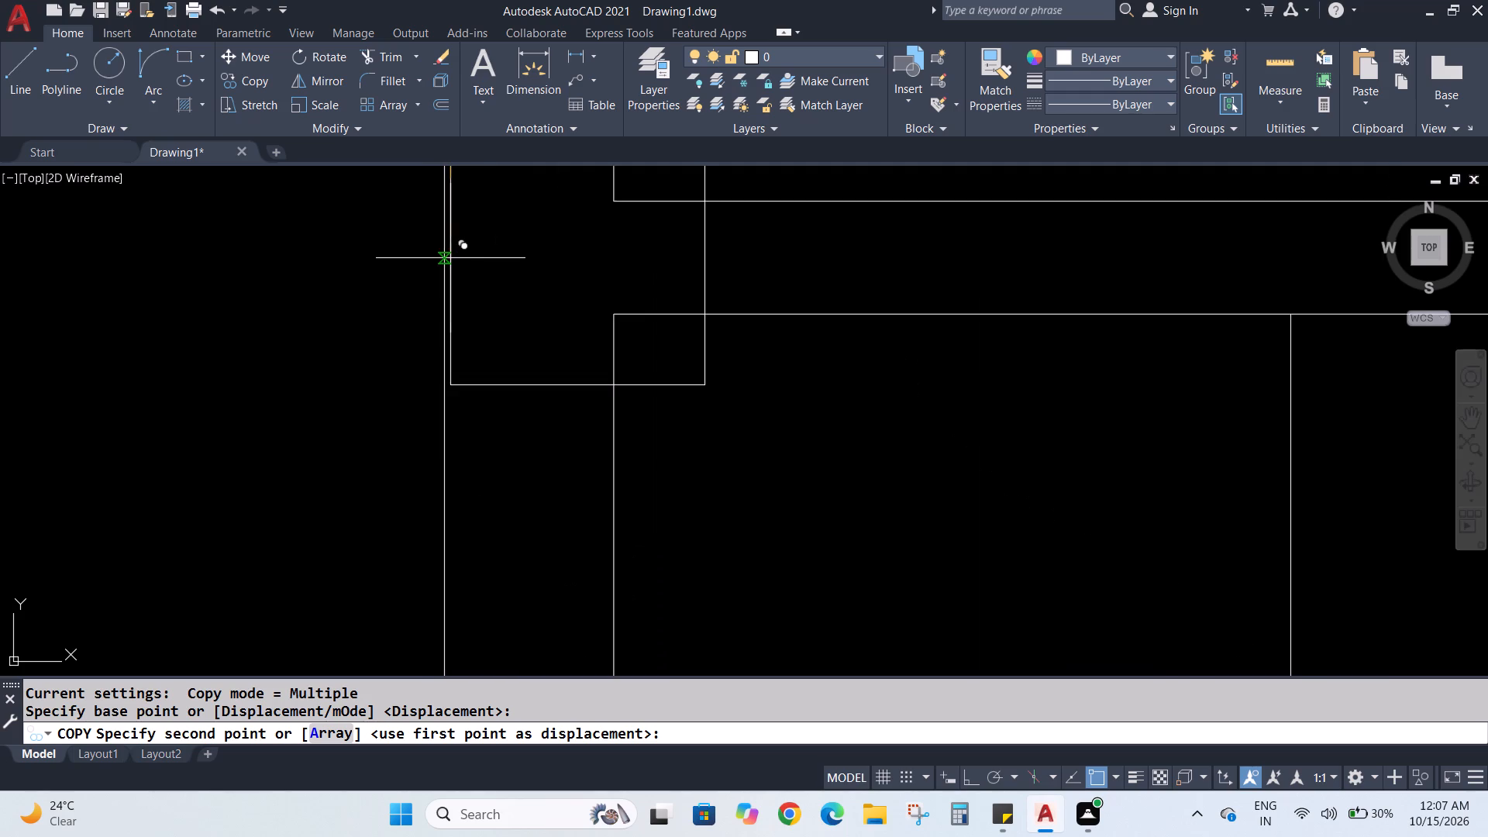
scroll(449, 258, "down", 1)
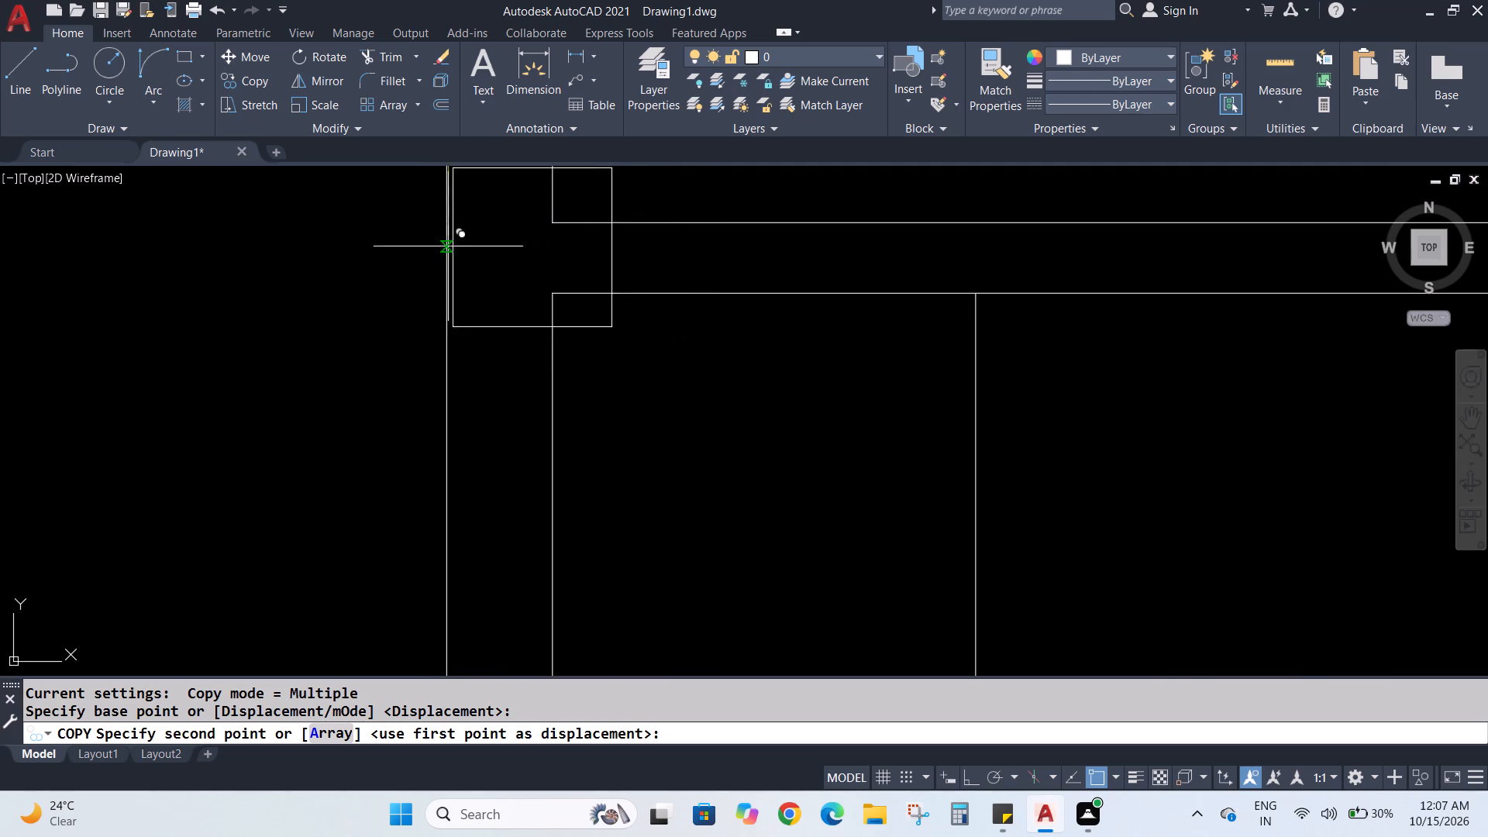
middle_click_drag(350, 293, 434, 432)
scroll(420, 423, "down", 1)
scroll(484, 405, "up", 1)
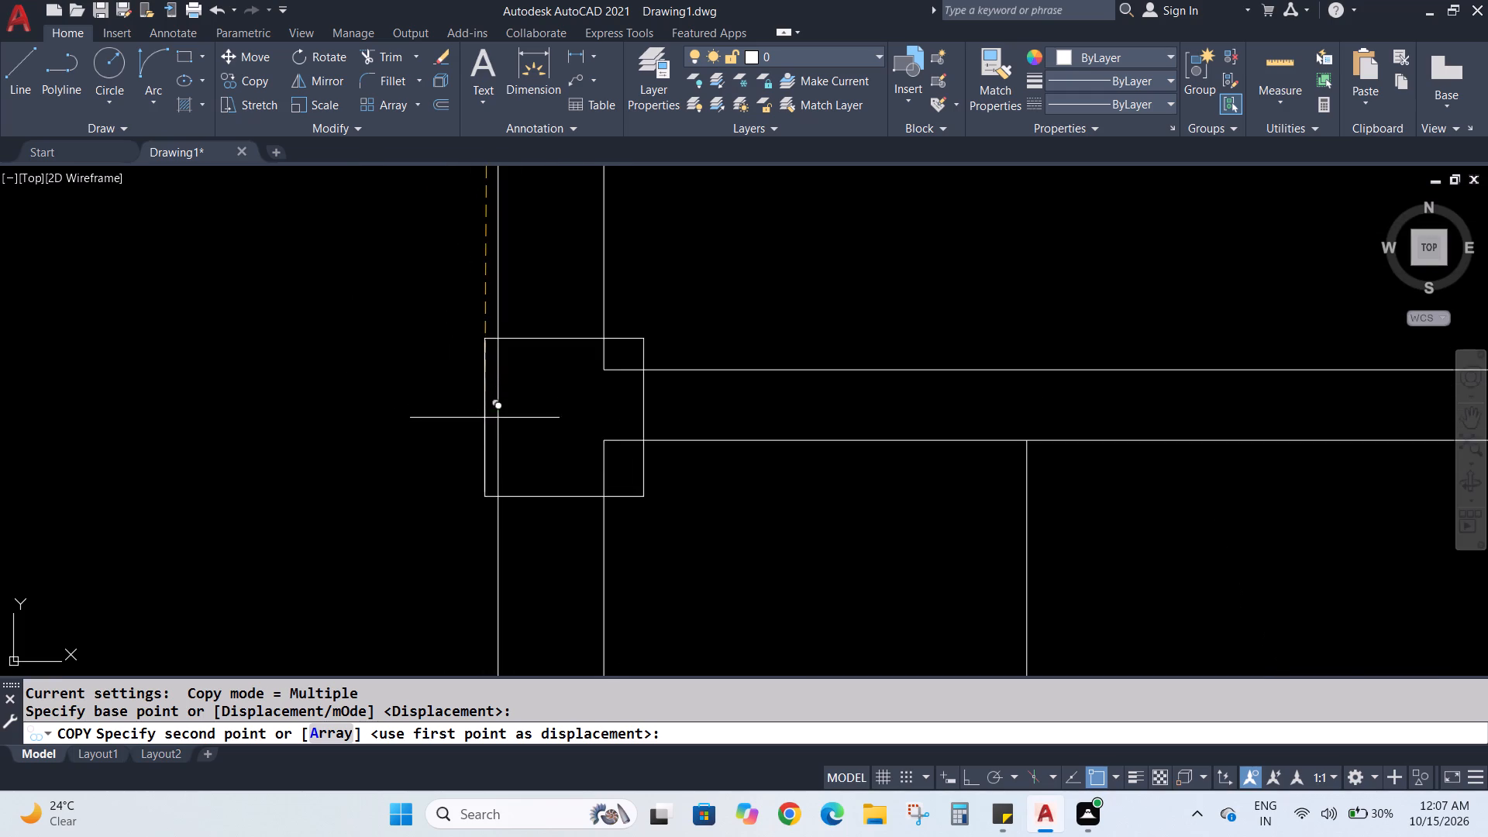
scroll(484, 418, "up", 1)
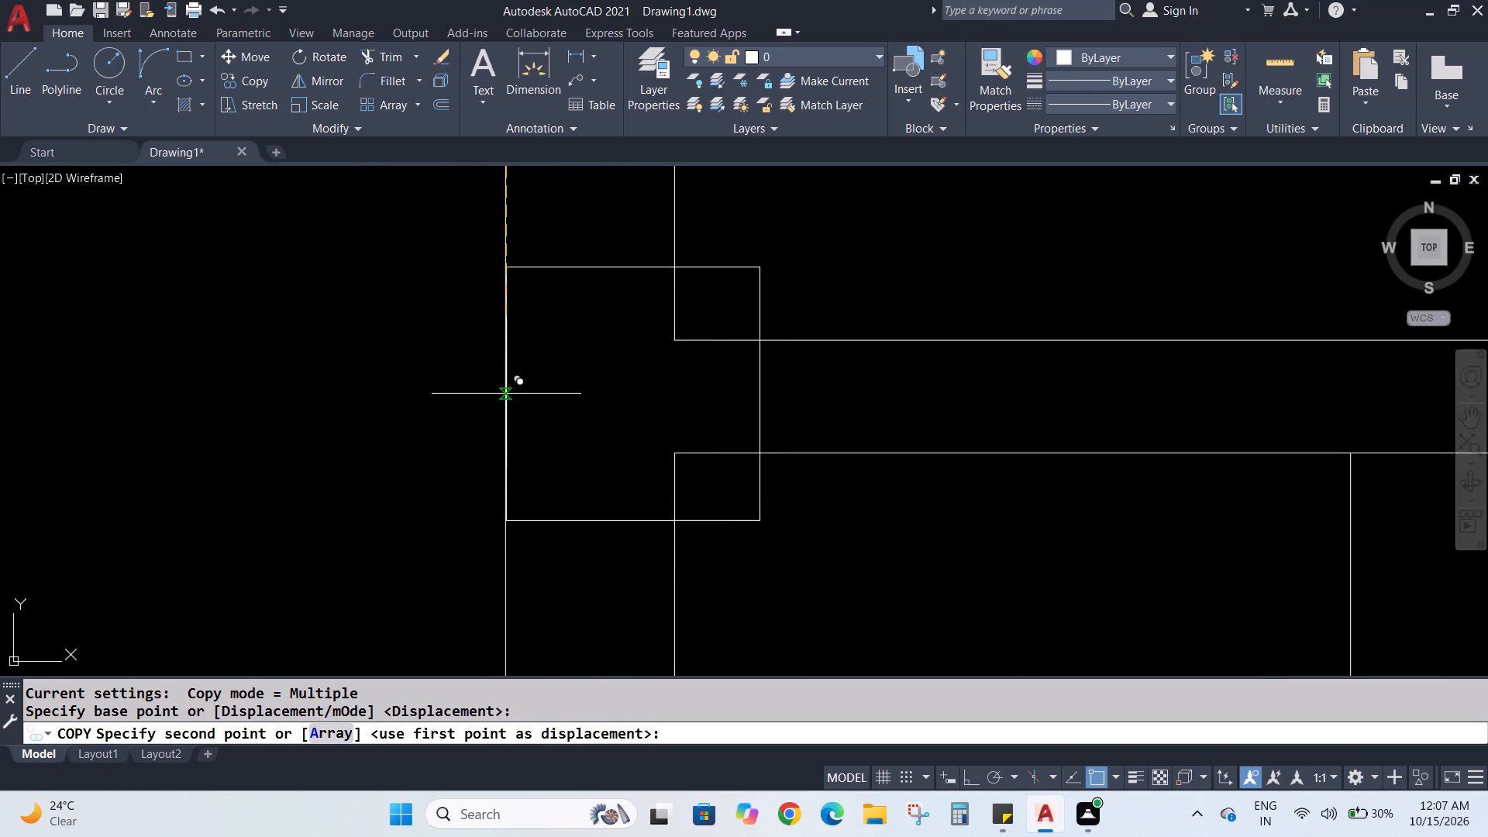
left_click(506, 396)
Place another copy of the square on the left exterior wall's outer face, at the wall junction below the kitchen.
scroll(506, 396, "down", 2)
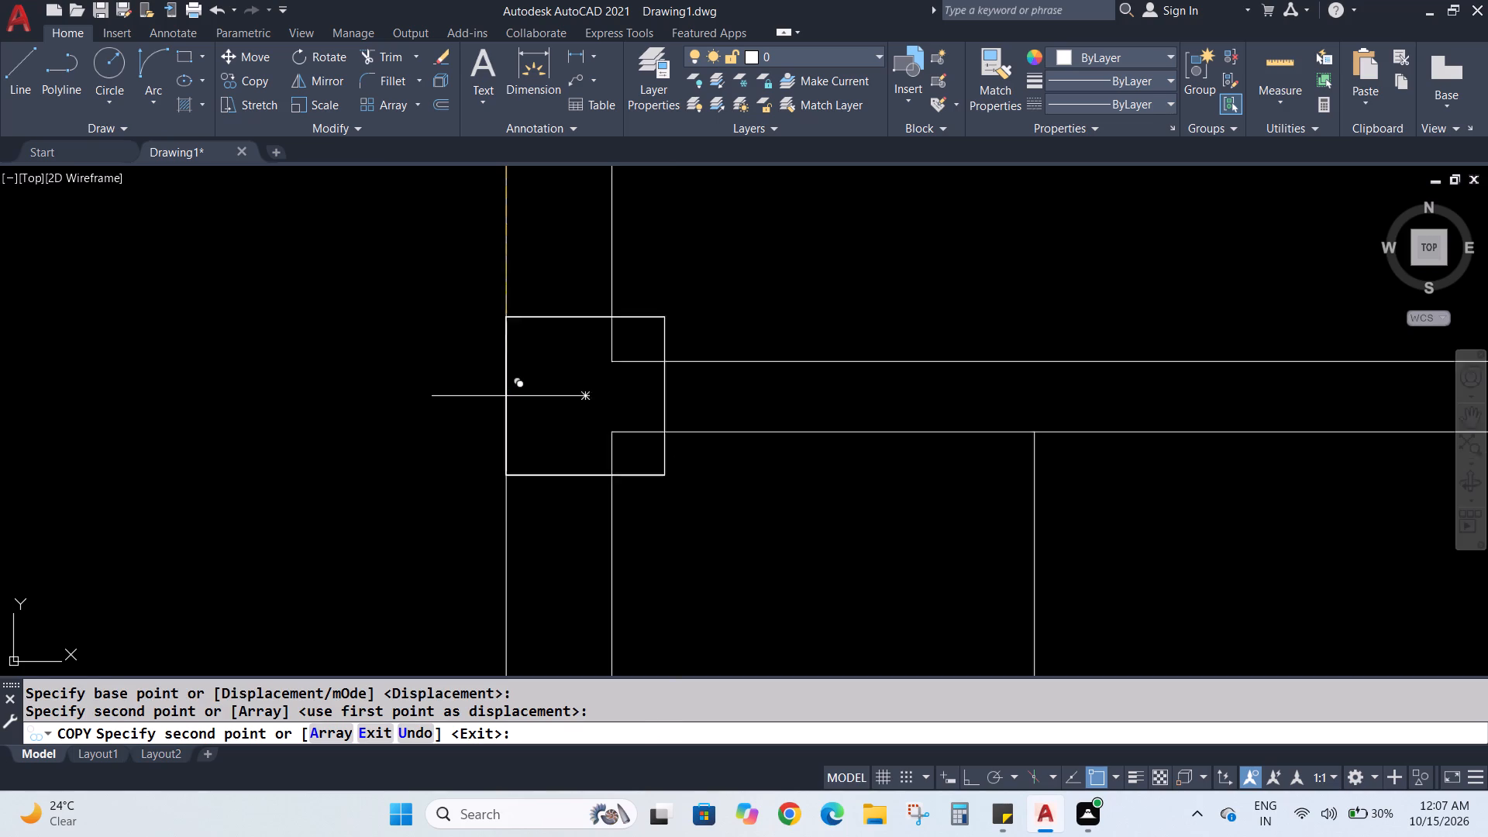
scroll(506, 397, "down", 3)
middle_click_drag(471, 553, 443, 392)
scroll(449, 563, "up", 3)
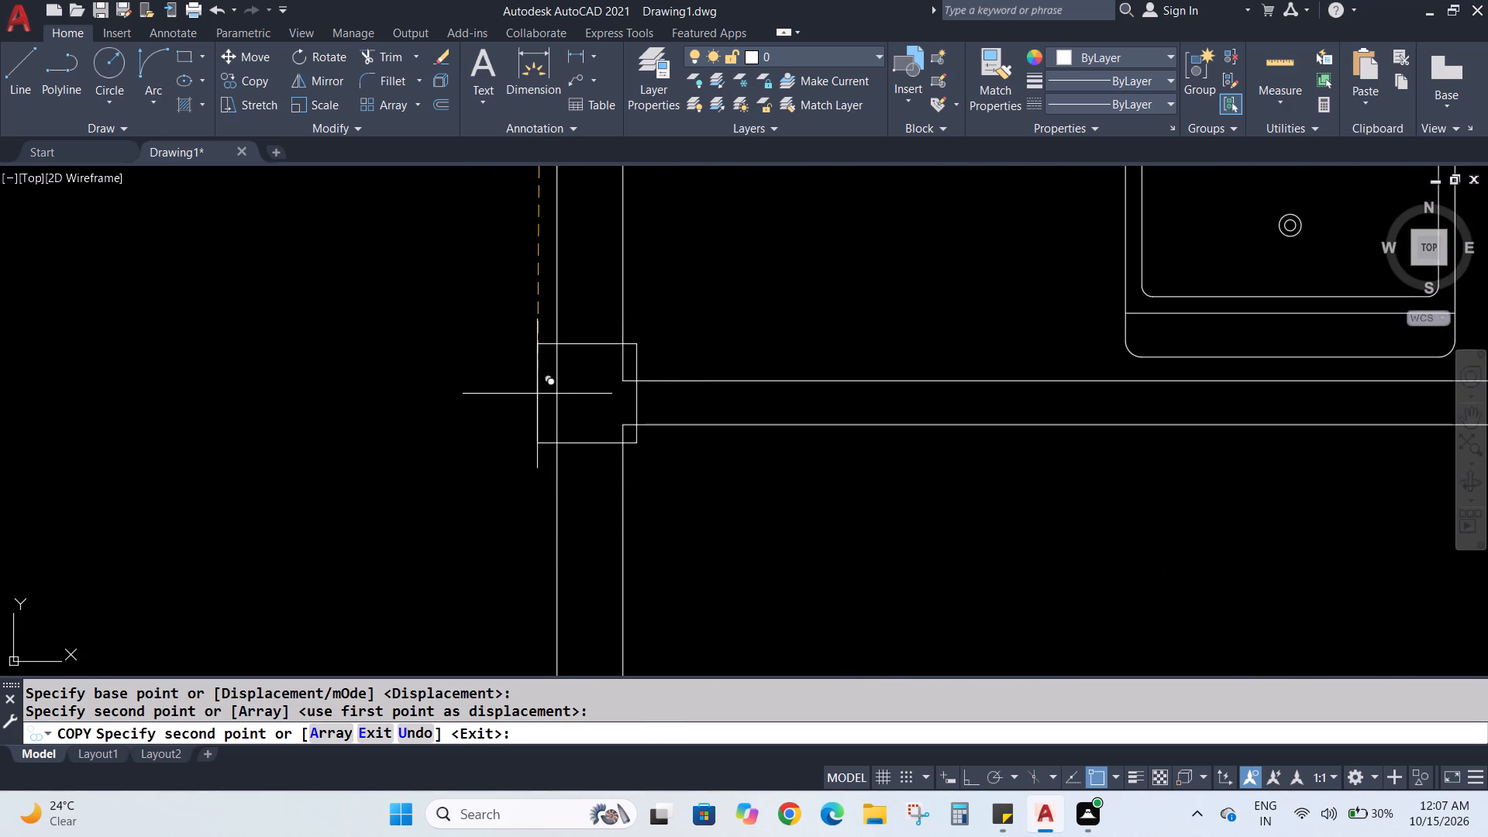
scroll(537, 394, "up", 3)
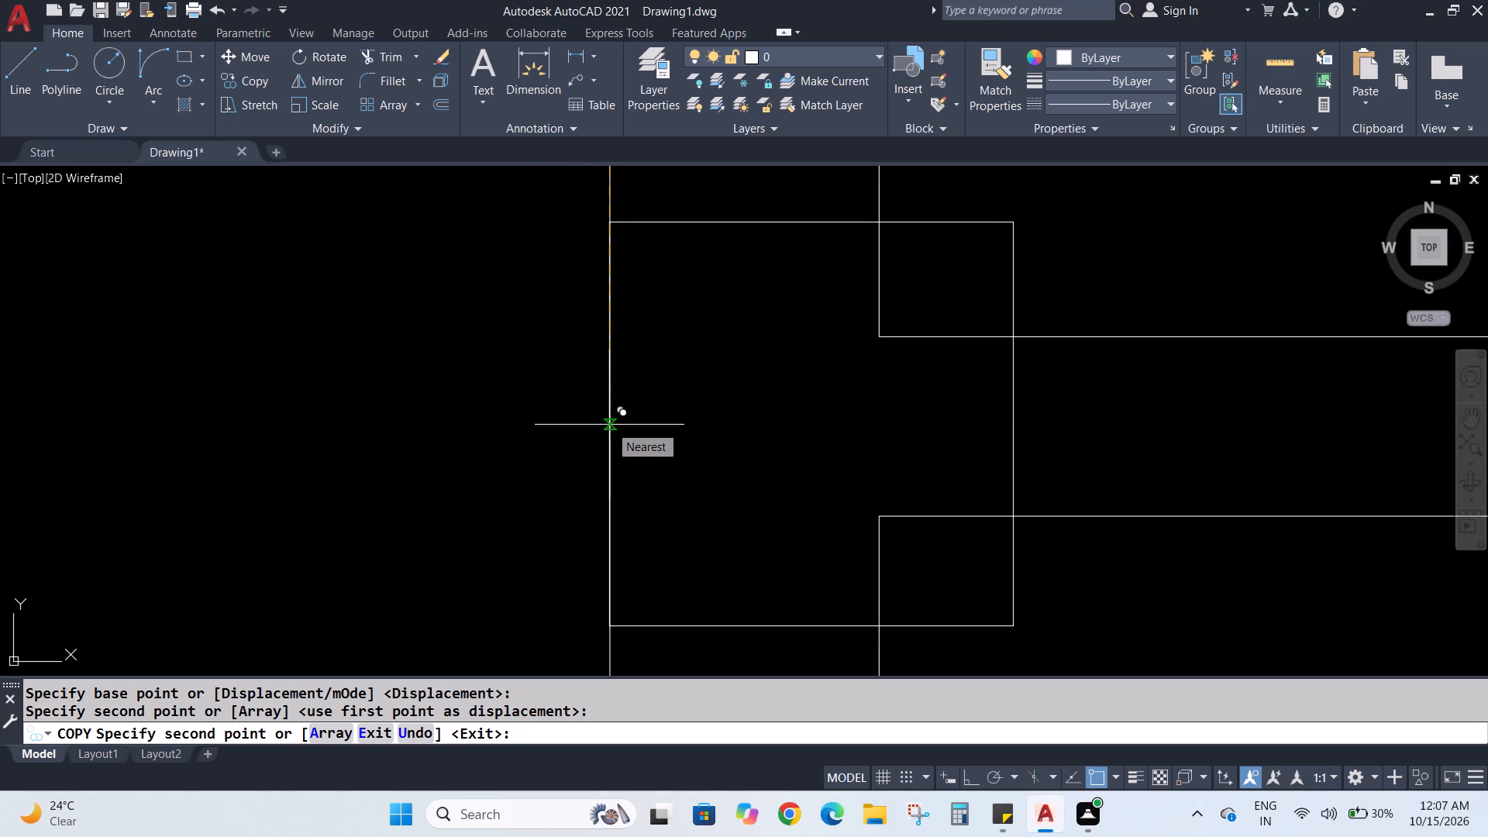
left_click(609, 425)
scroll(609, 425, "down", 4)
scroll(548, 502, "down", 4)
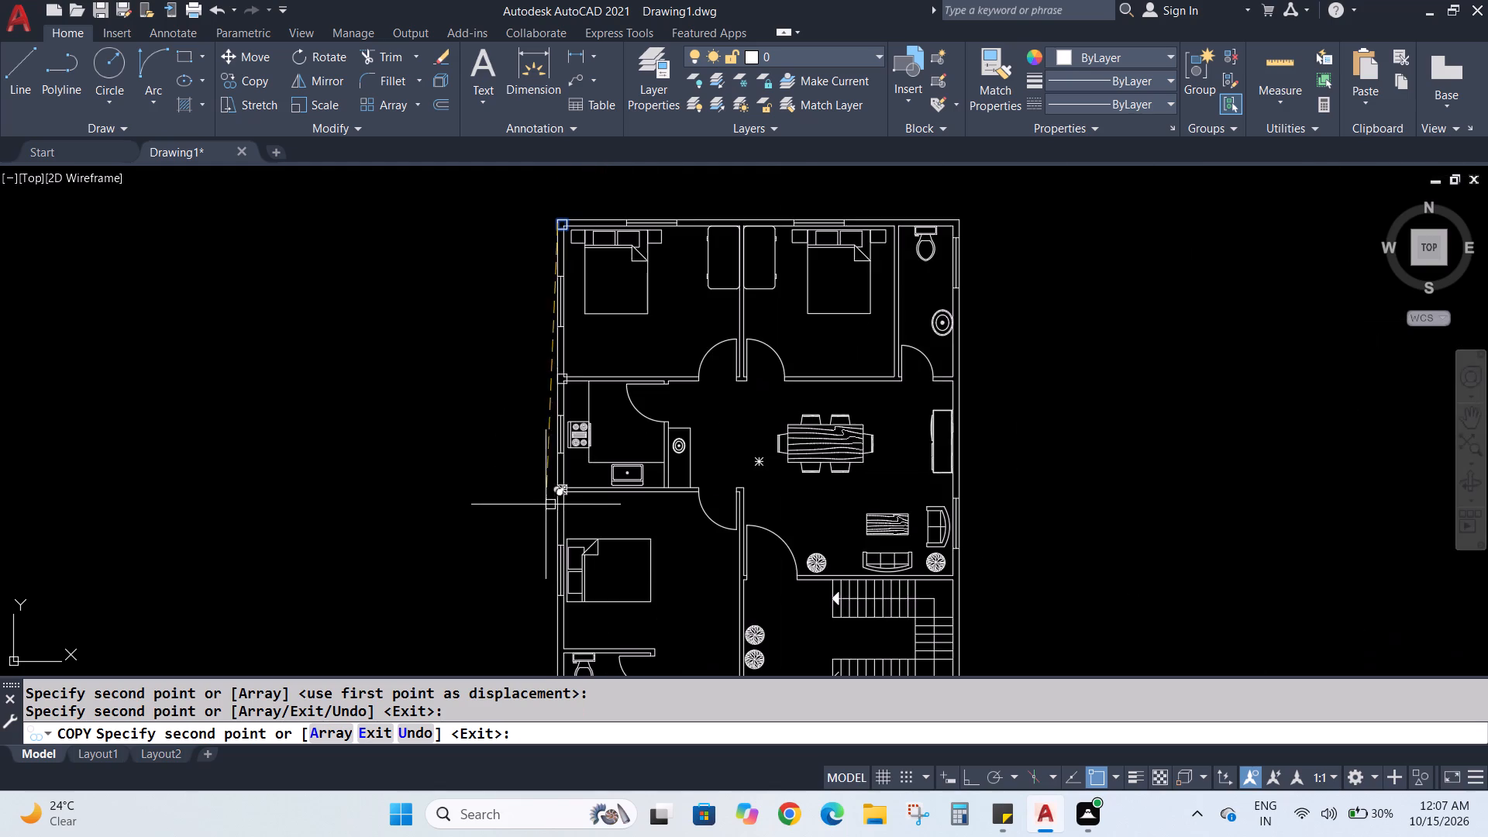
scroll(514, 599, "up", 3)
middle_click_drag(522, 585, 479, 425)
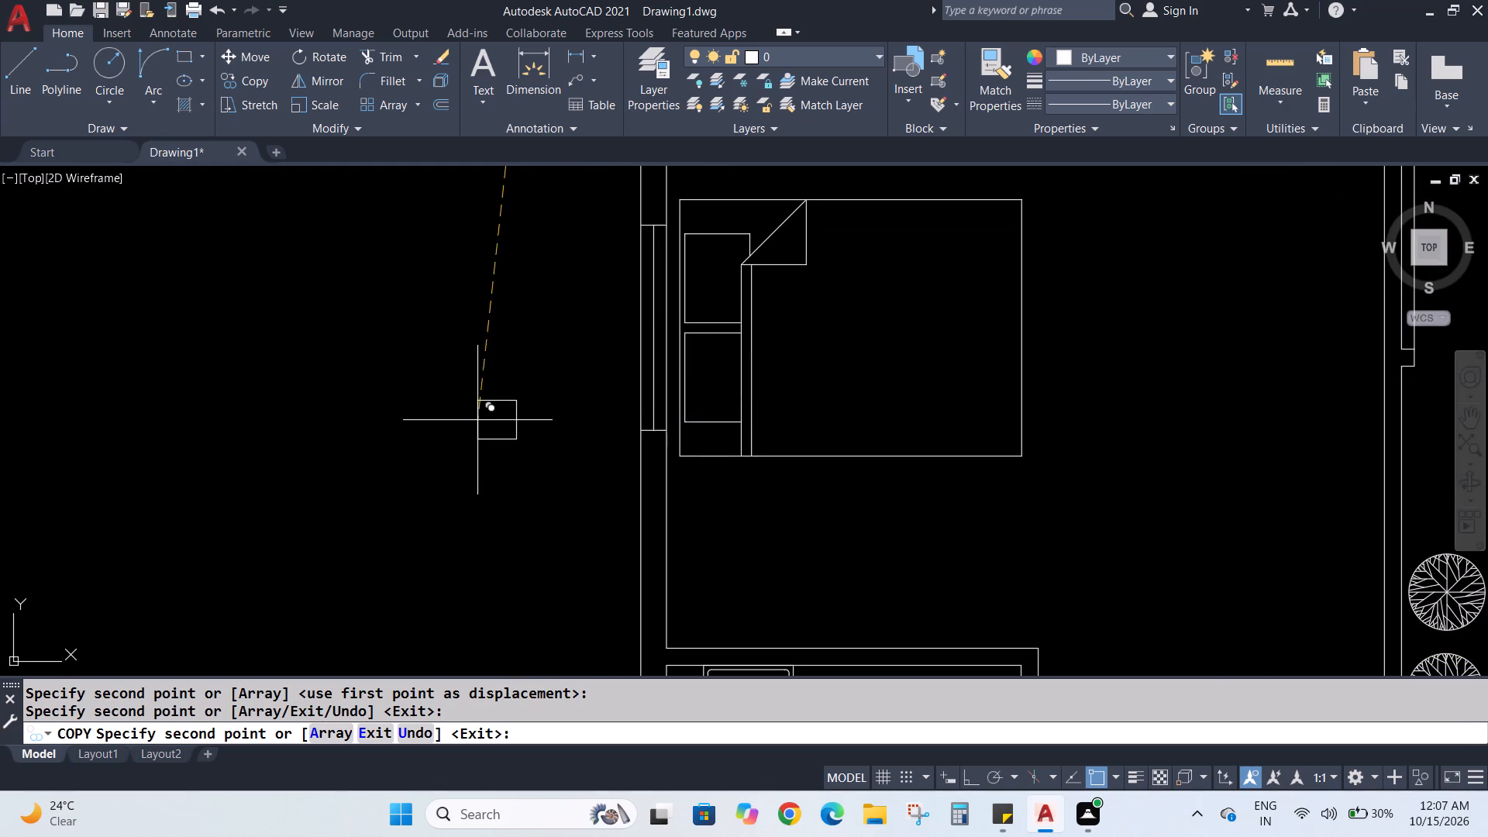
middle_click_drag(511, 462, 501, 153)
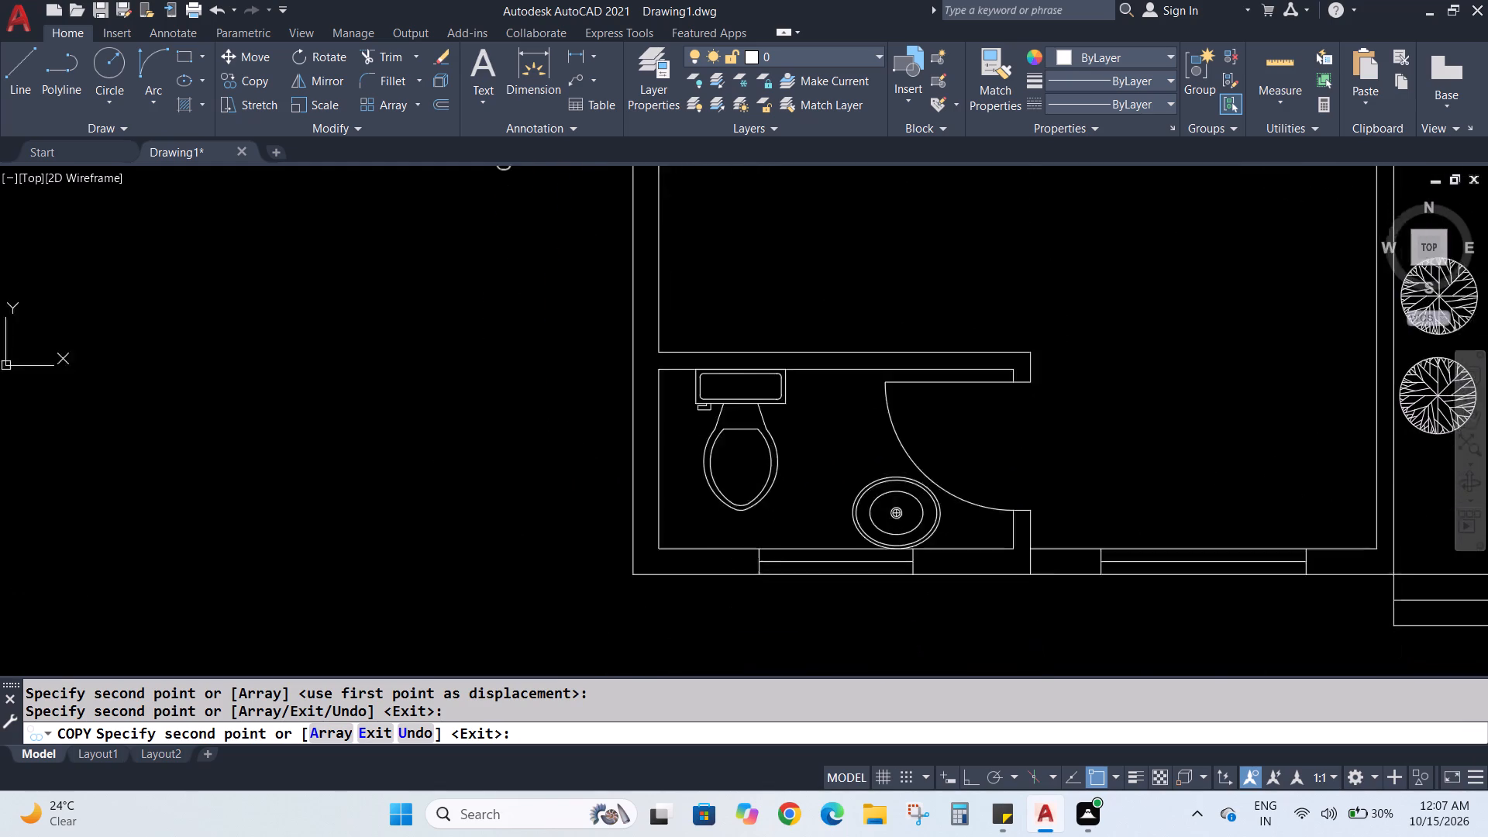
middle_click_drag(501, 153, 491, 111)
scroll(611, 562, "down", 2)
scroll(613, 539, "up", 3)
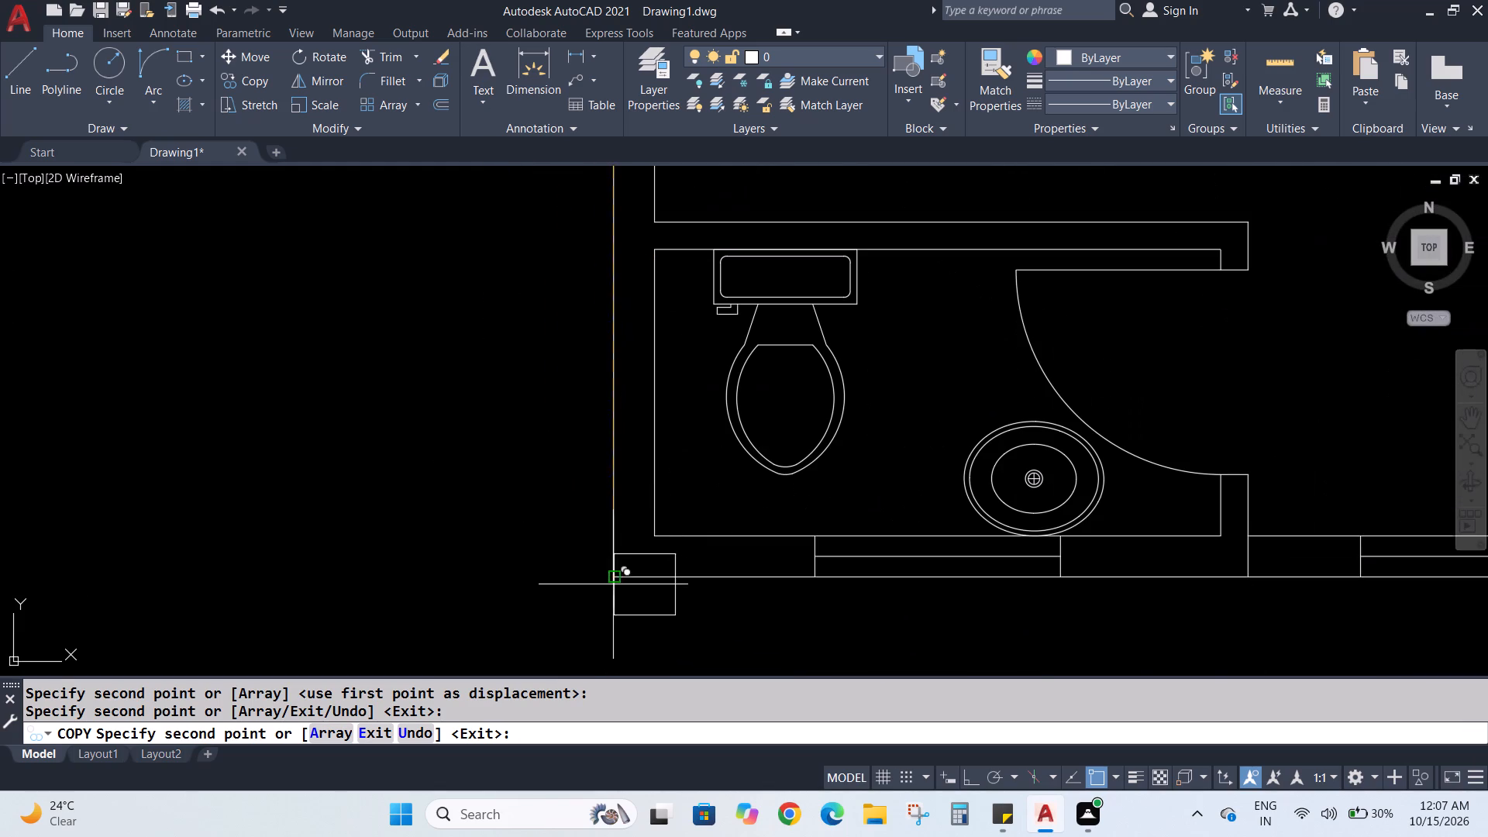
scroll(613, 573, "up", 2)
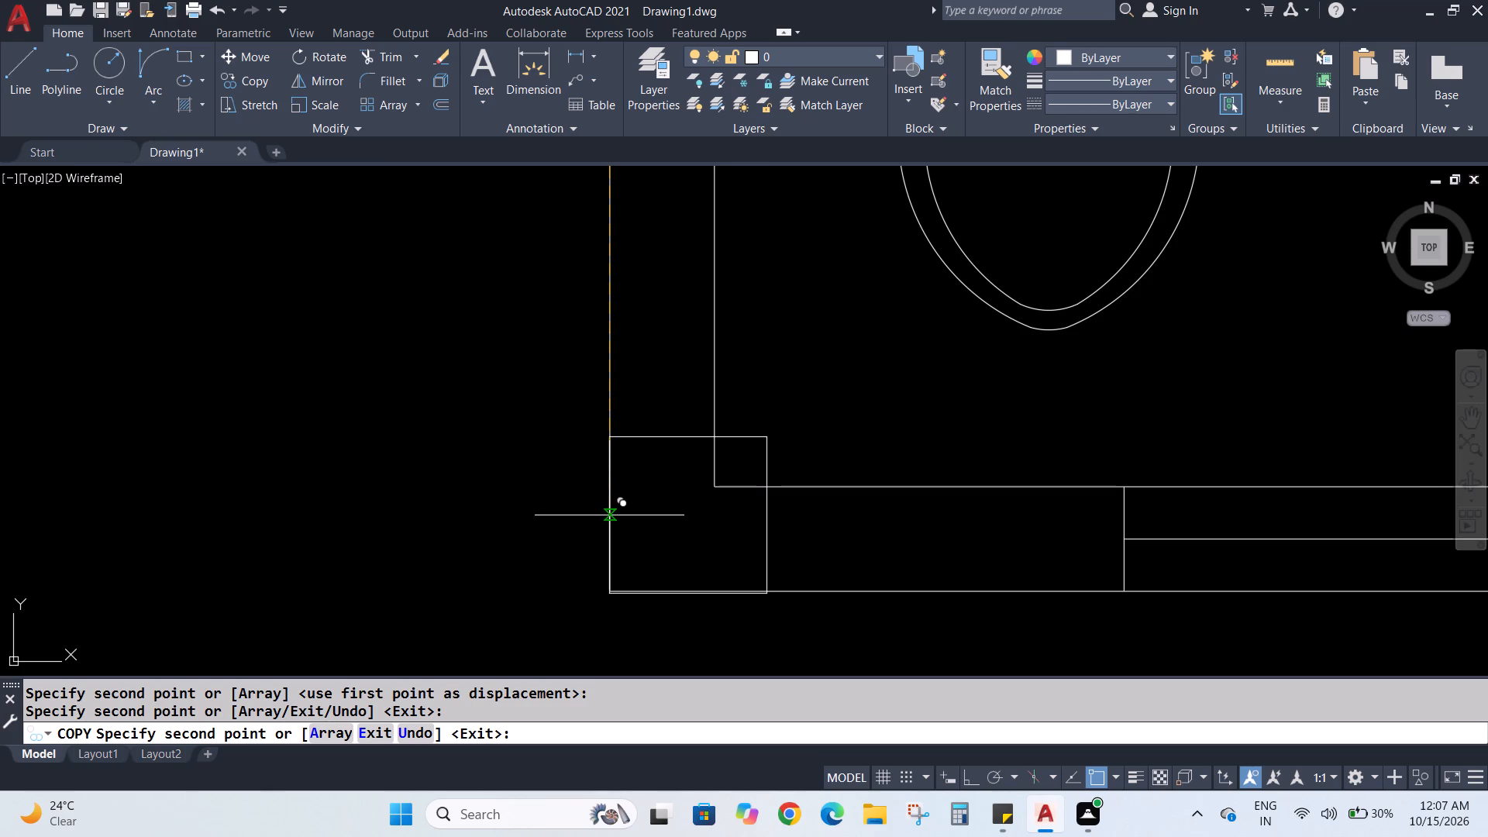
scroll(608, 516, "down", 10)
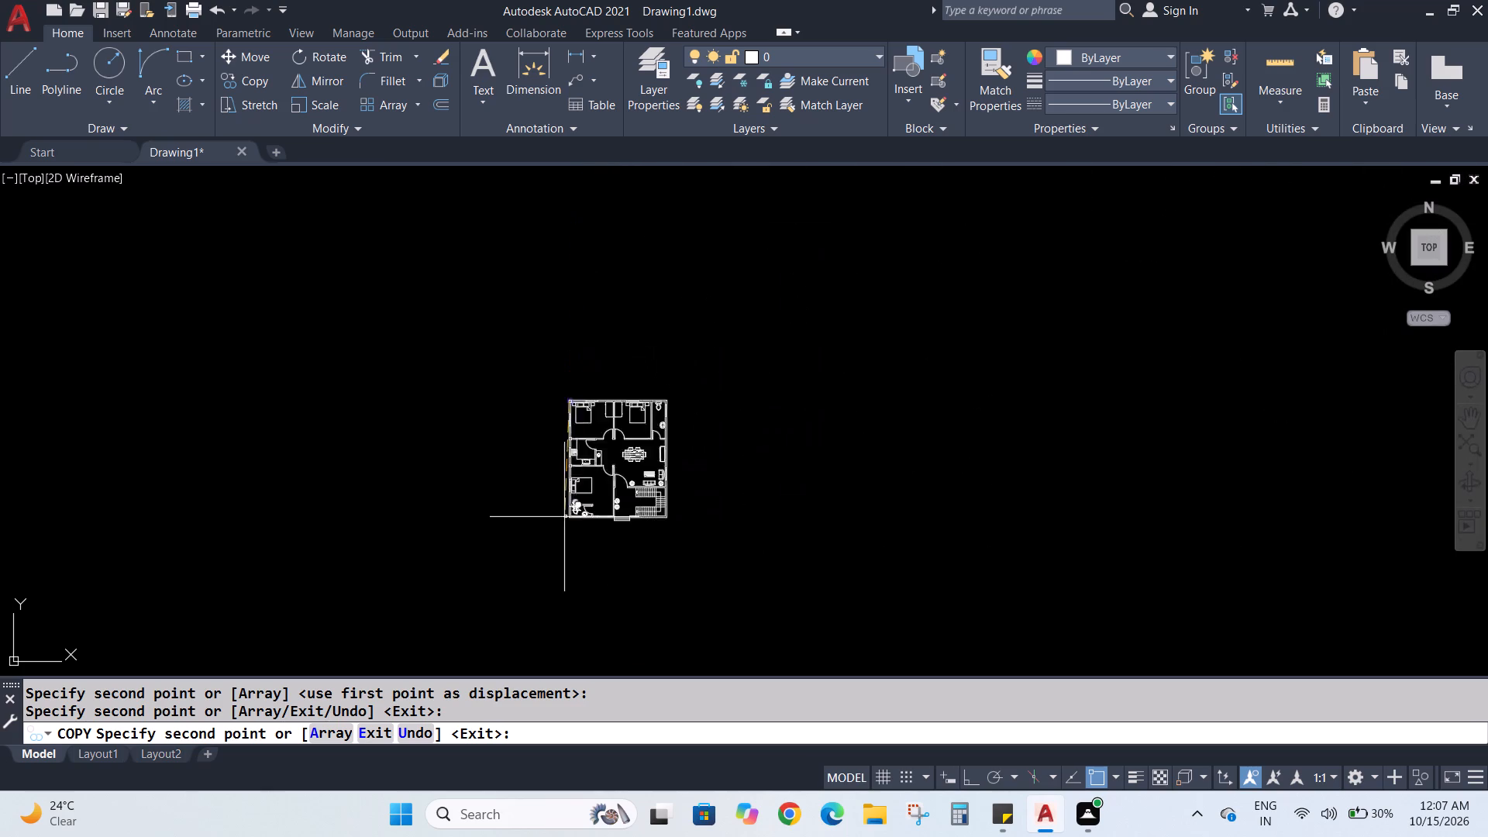
Place a copy of the 9" square at the junction of the top exterior wall and the bedroom partition, flush with the outer face.
scroll(570, 508, "up", 3)
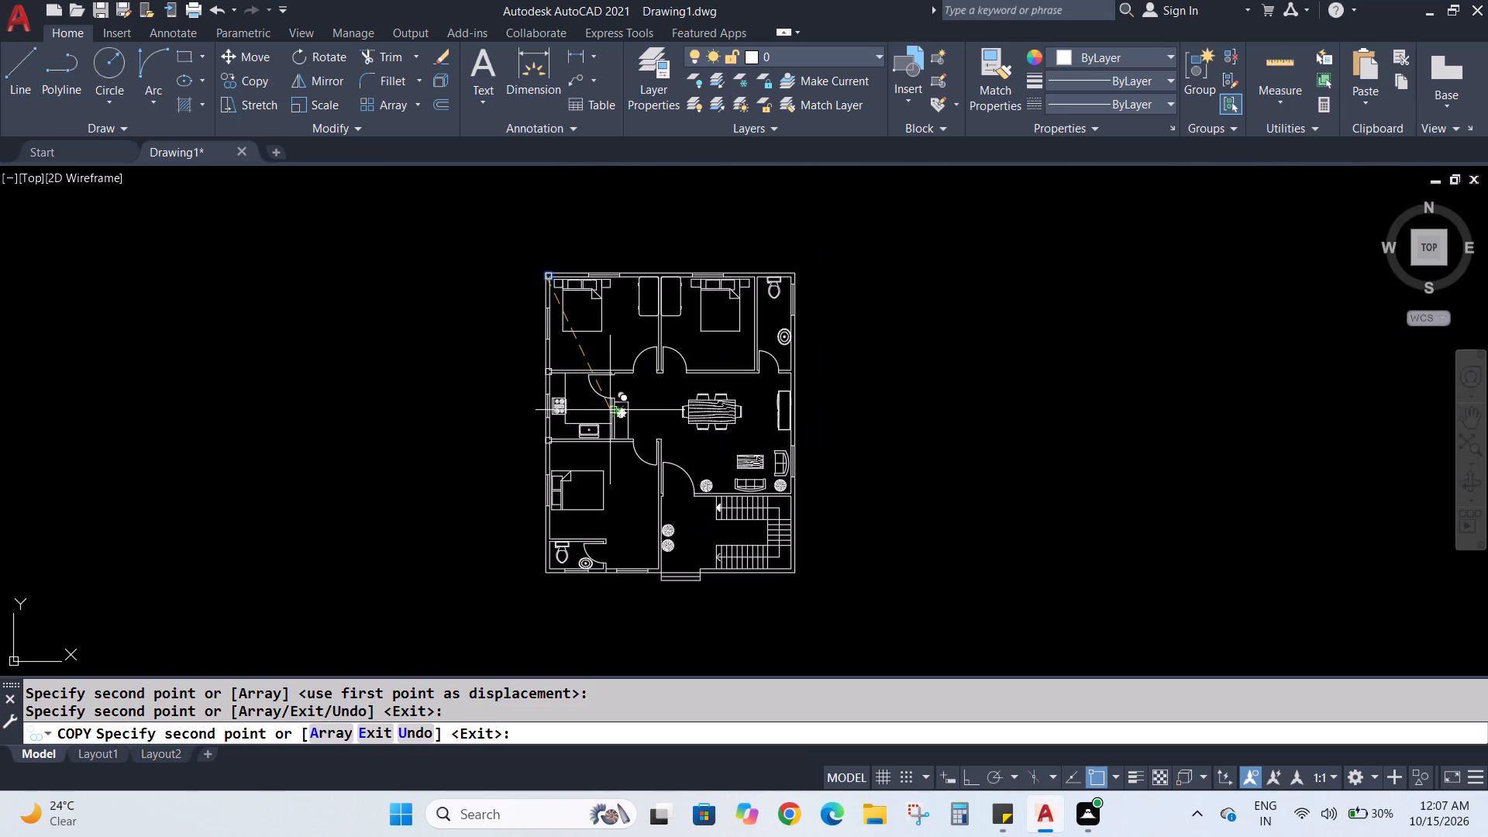
scroll(660, 295, "up", 3)
middle_click_drag(654, 255, 663, 410)
scroll(668, 373, "up", 3)
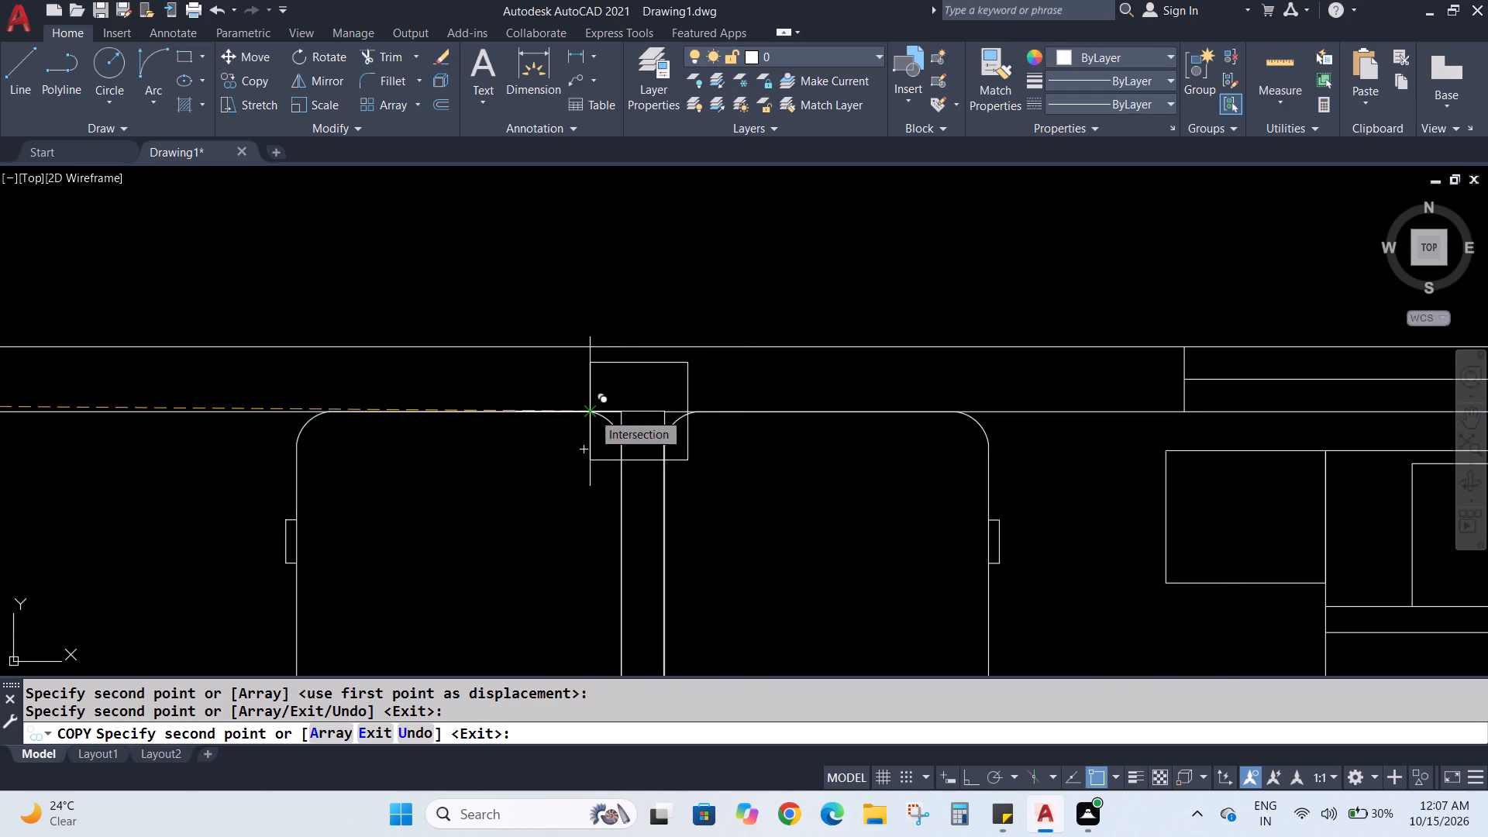
scroll(589, 412, "up", 1)
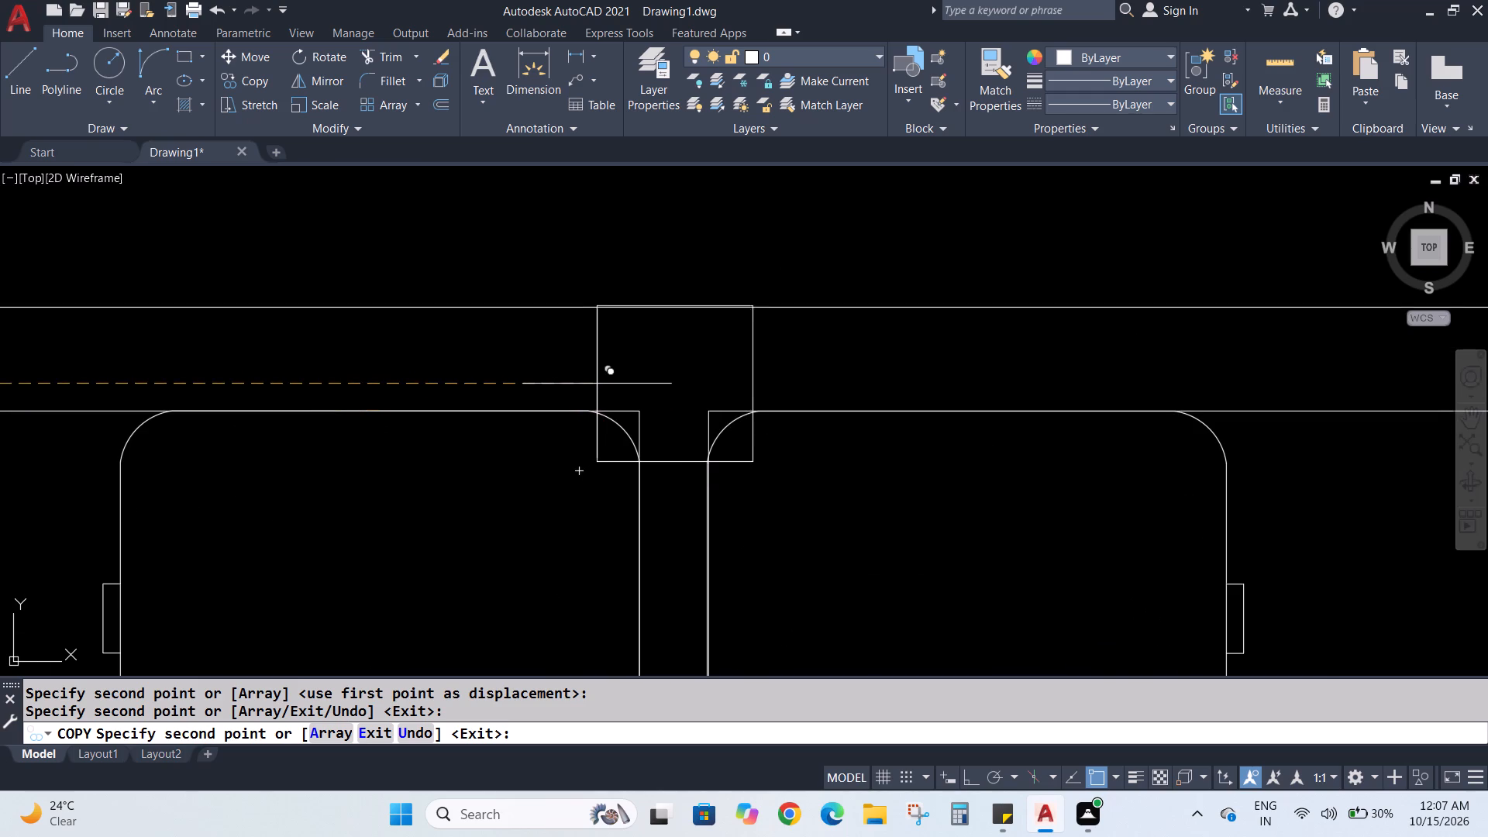
scroll(594, 387, "up", 1)
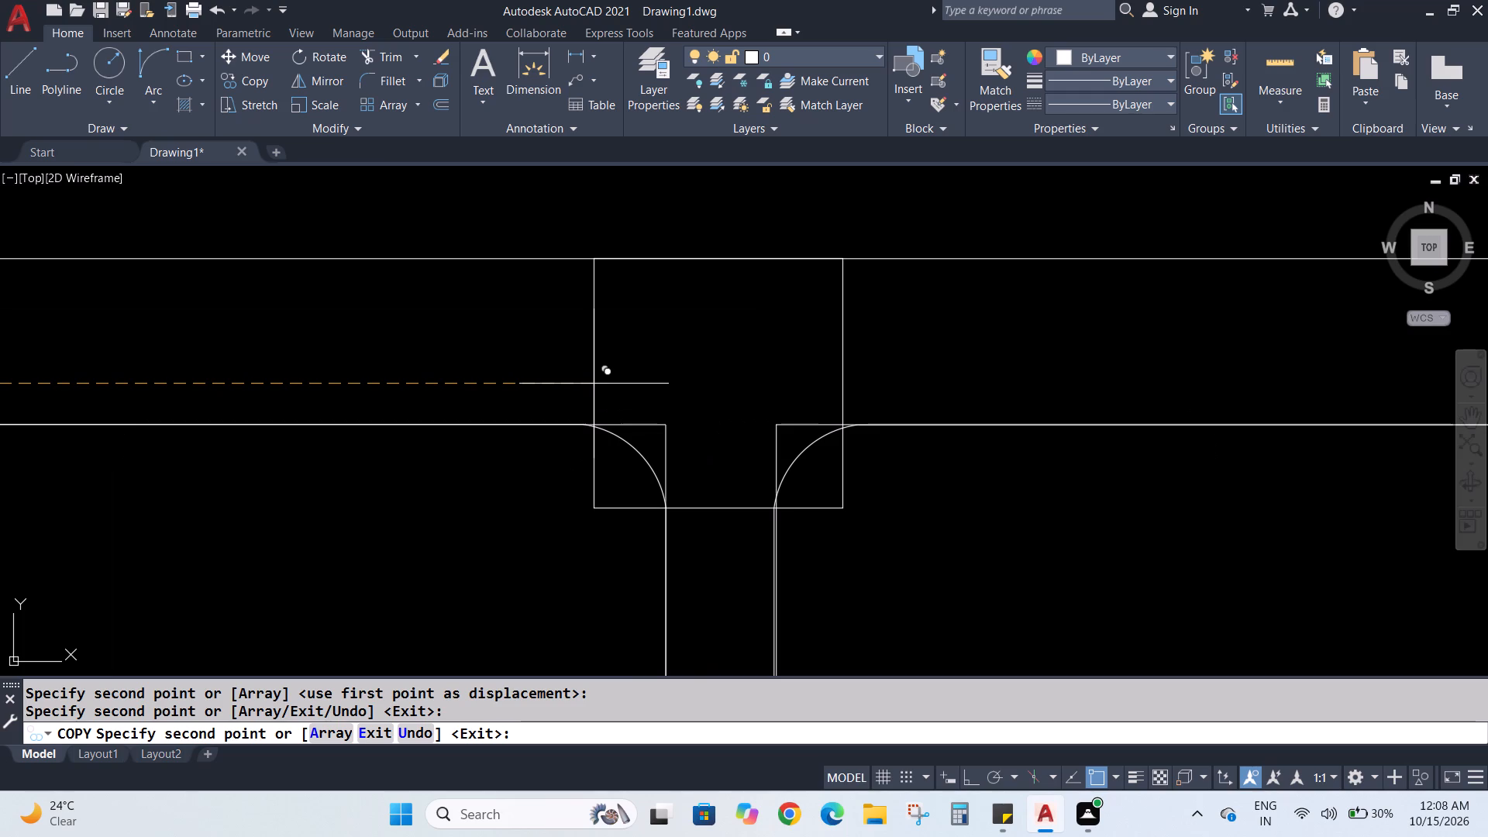
left_click(594, 384)
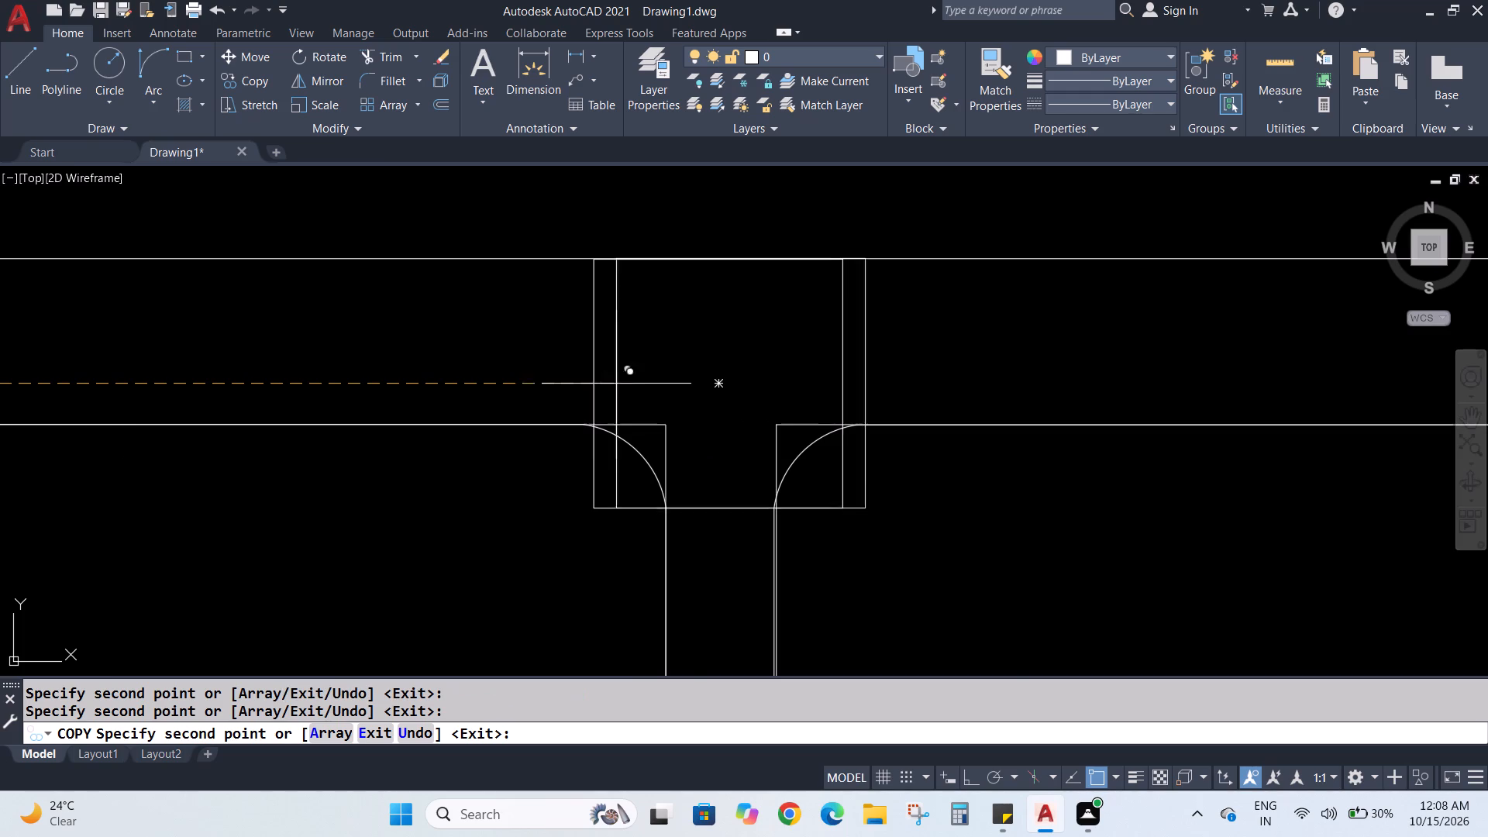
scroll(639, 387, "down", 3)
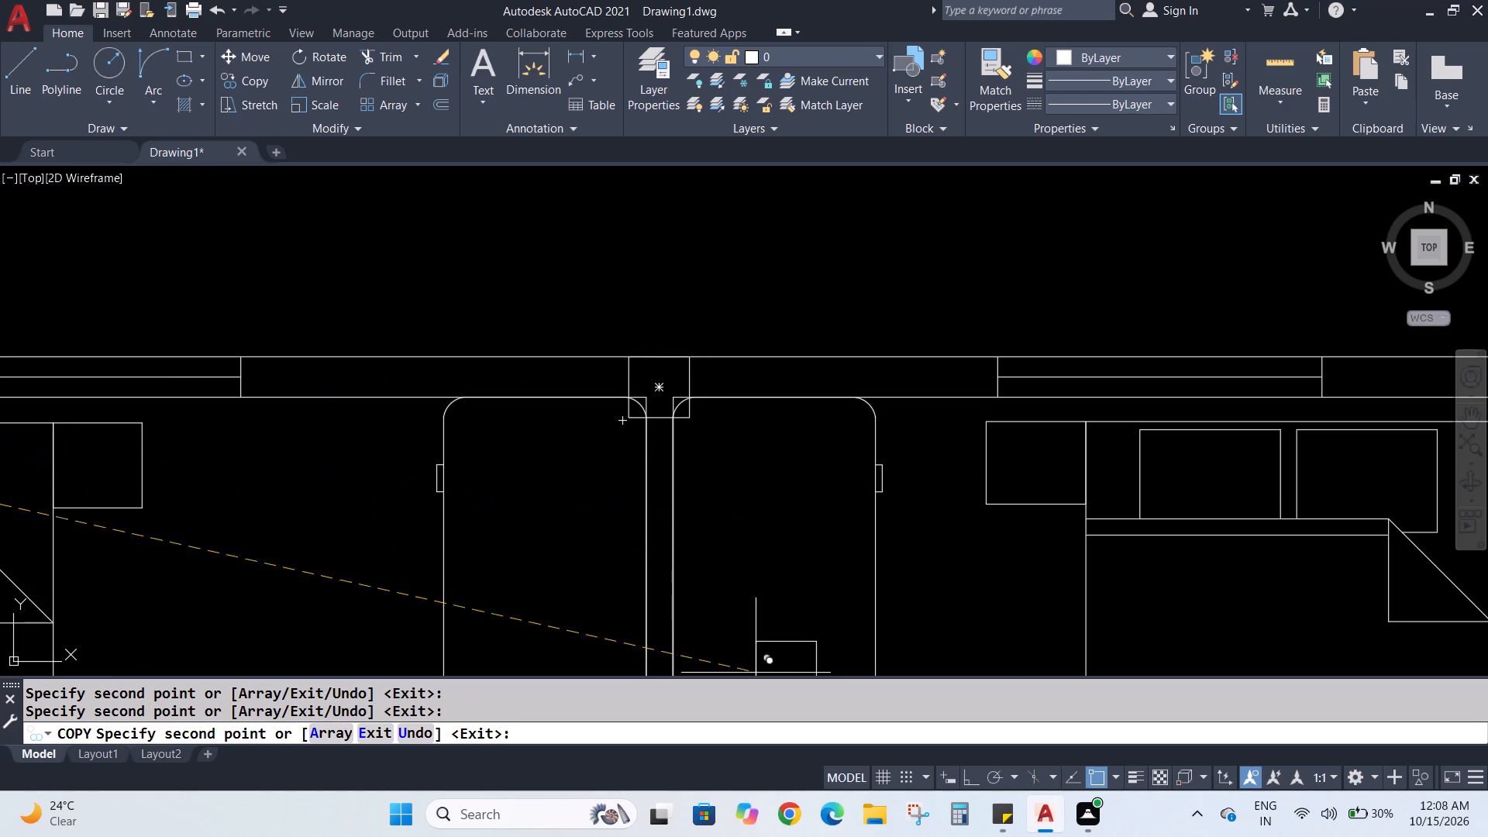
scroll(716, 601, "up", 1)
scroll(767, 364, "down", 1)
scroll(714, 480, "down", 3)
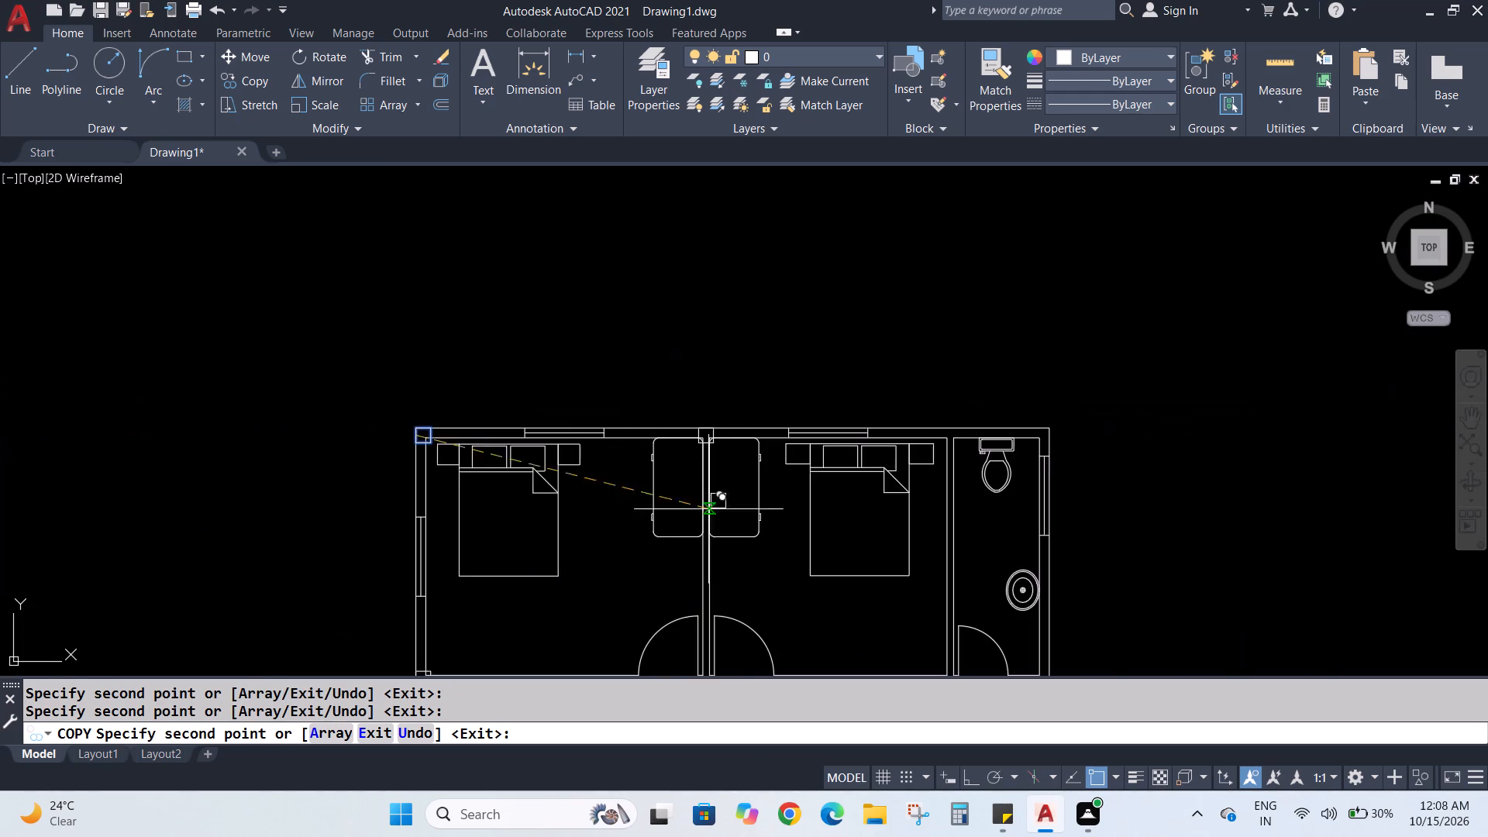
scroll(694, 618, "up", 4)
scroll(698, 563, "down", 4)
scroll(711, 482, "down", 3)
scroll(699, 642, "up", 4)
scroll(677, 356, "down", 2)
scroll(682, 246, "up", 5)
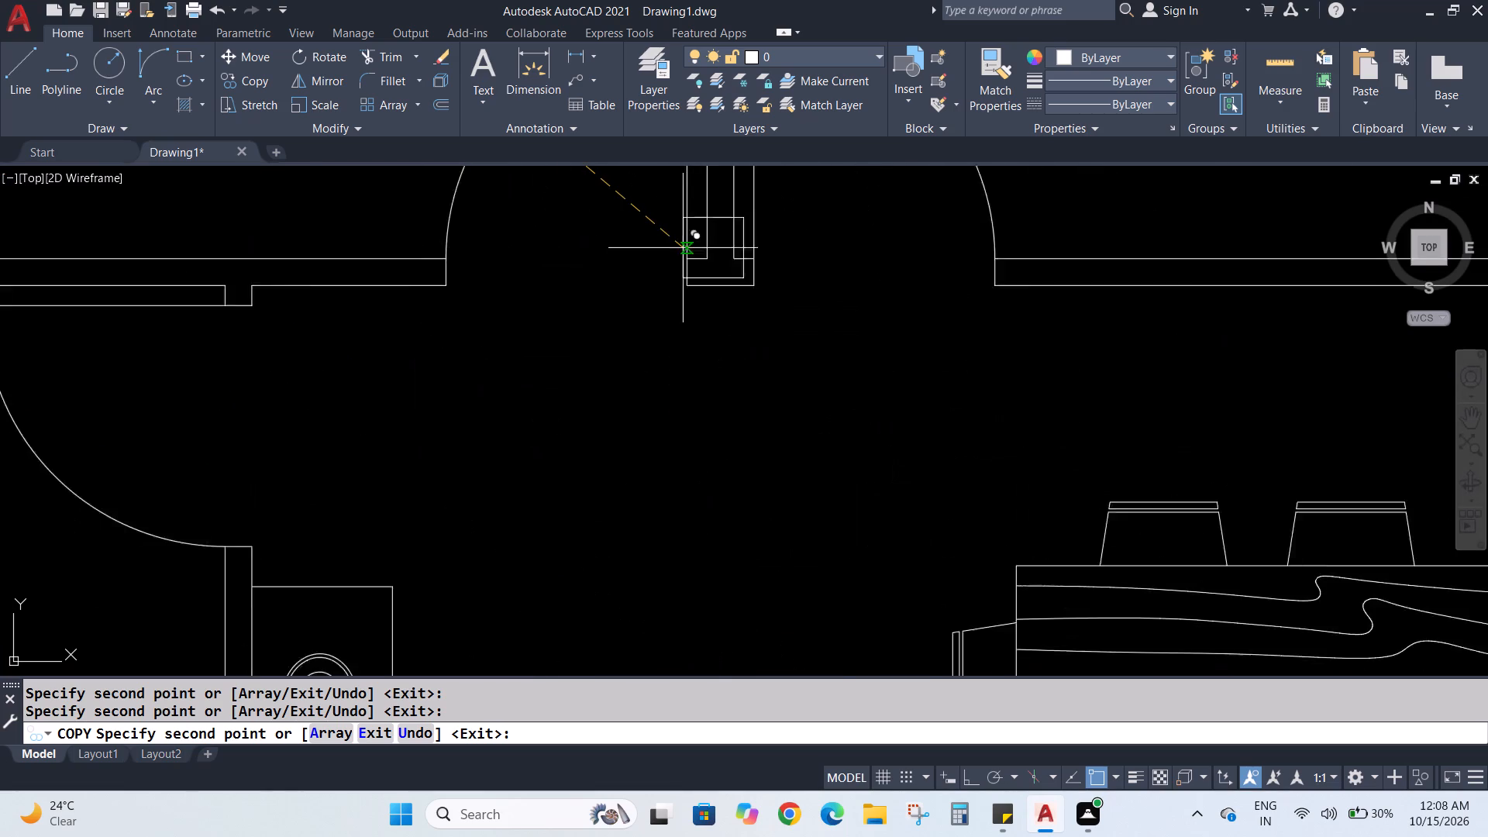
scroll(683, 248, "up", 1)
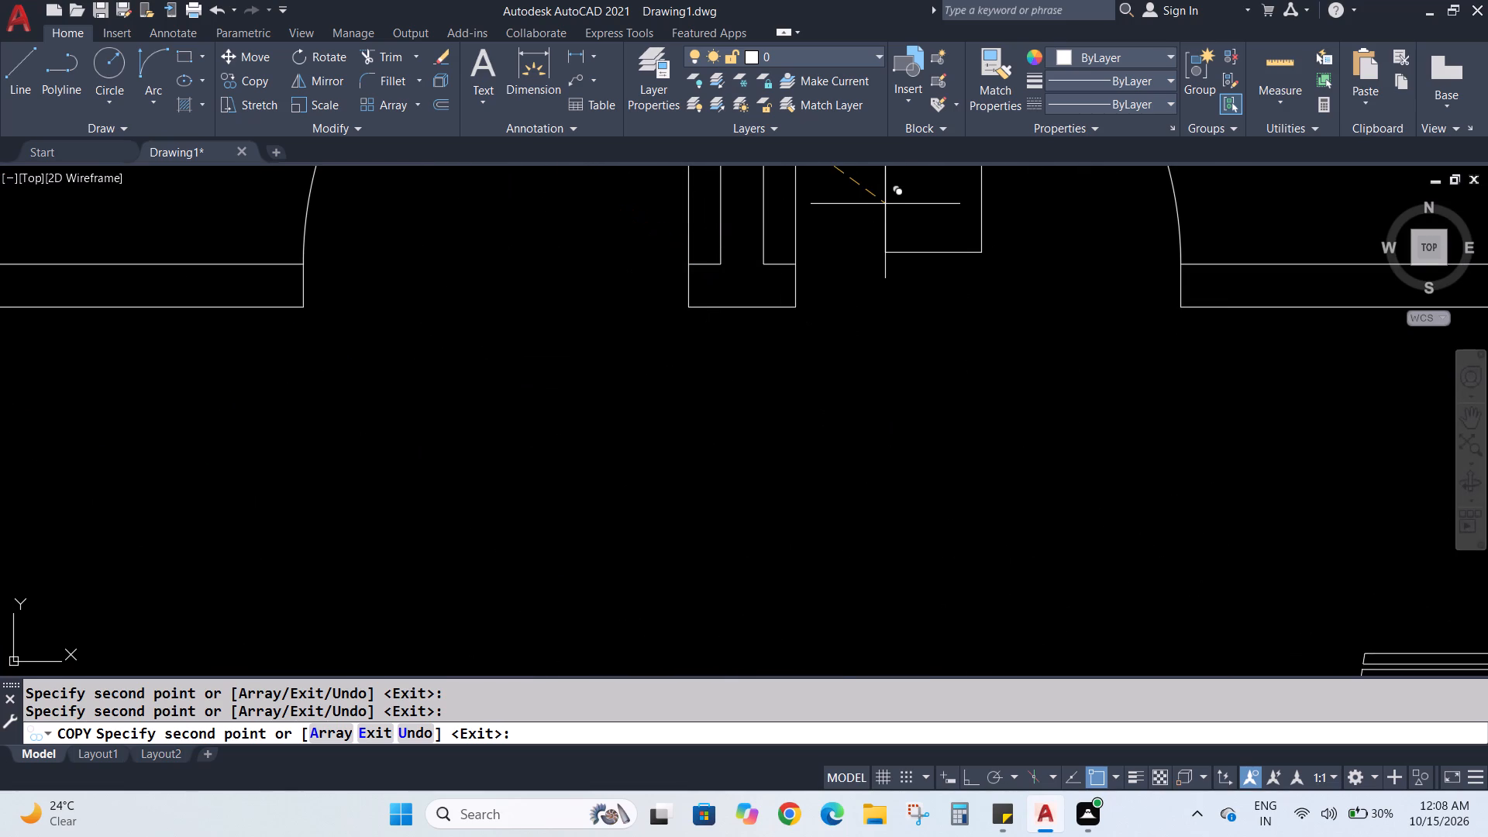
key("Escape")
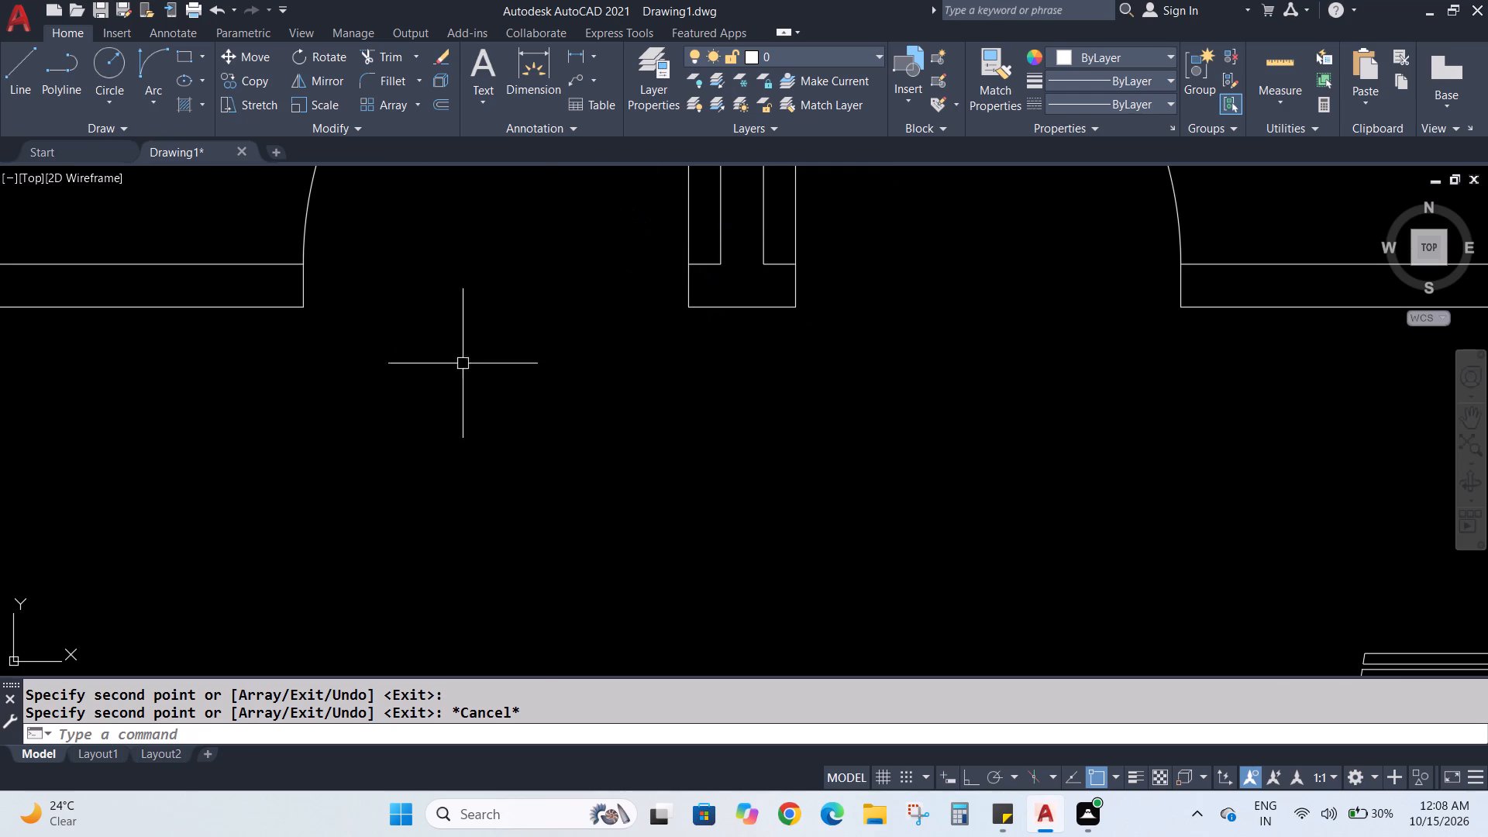
Copy the upper-left corner square by its lower-left corner onto the bottom edge of the partition end between the two upper bedroom doors, roughly centred.
scroll(466, 408, "down", 3)
scroll(341, 211, "down", 2)
scroll(184, 242, "down", 1)
middle_click_drag(184, 242, 227, 321)
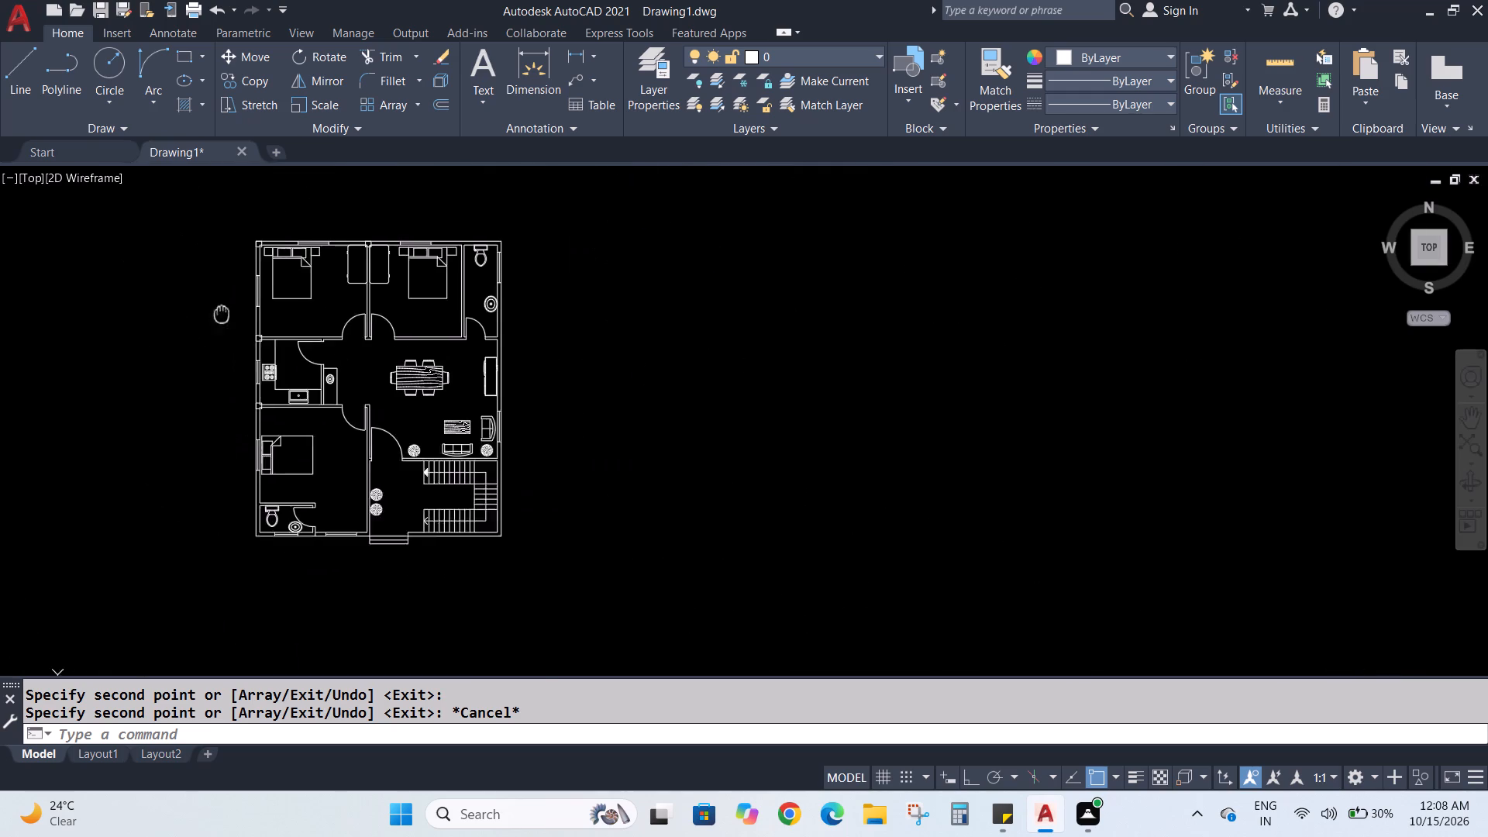
middle_click_drag(227, 321, 275, 376)
scroll(312, 299, "up", 7)
scroll(270, 394, "down", 2)
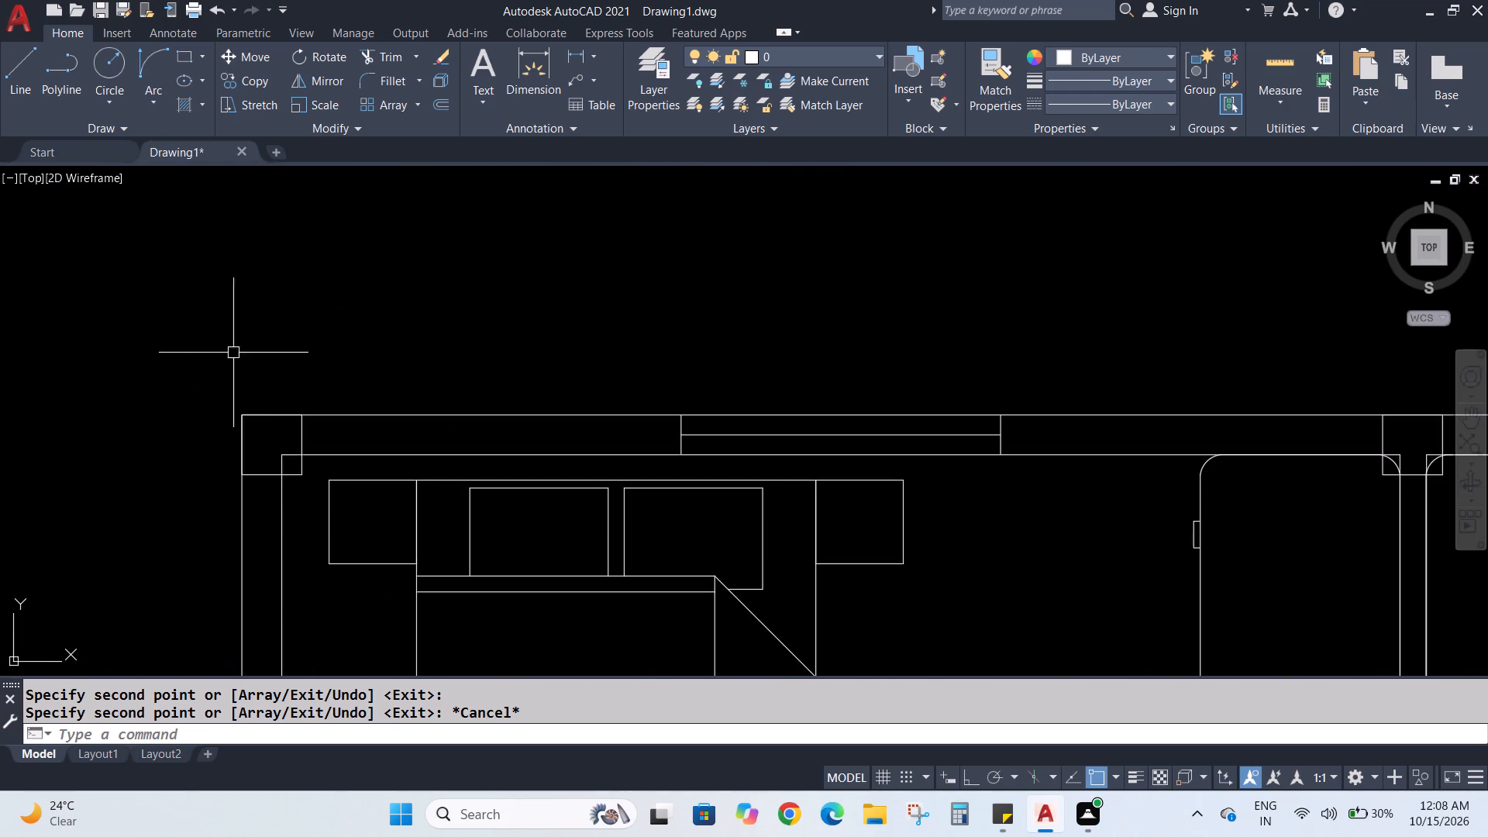
middle_click_drag(191, 393, 332, 331)
scroll(342, 332, "up", 2)
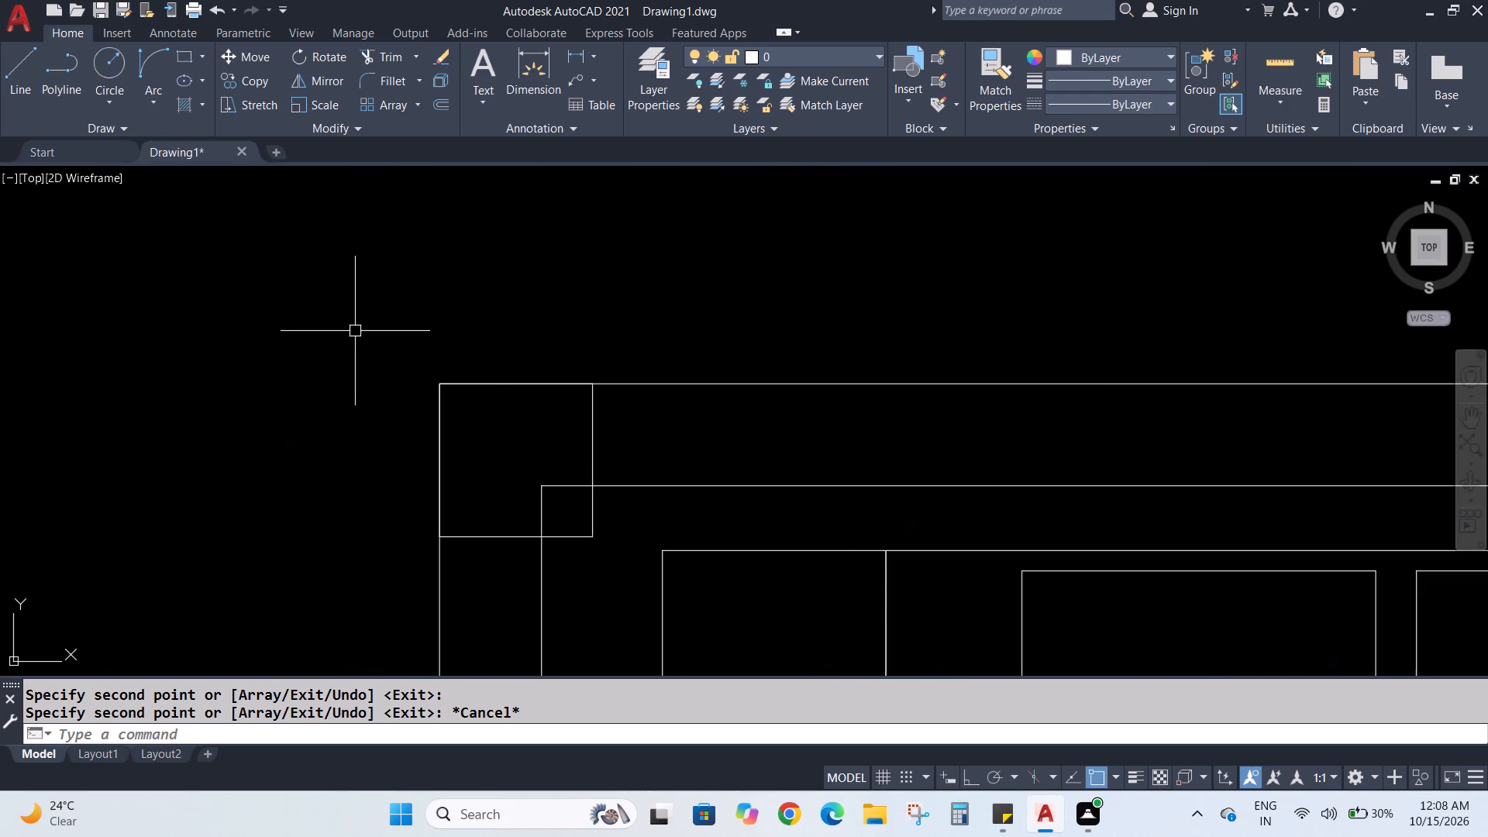
left_click(410, 350)
left_click(627, 552)
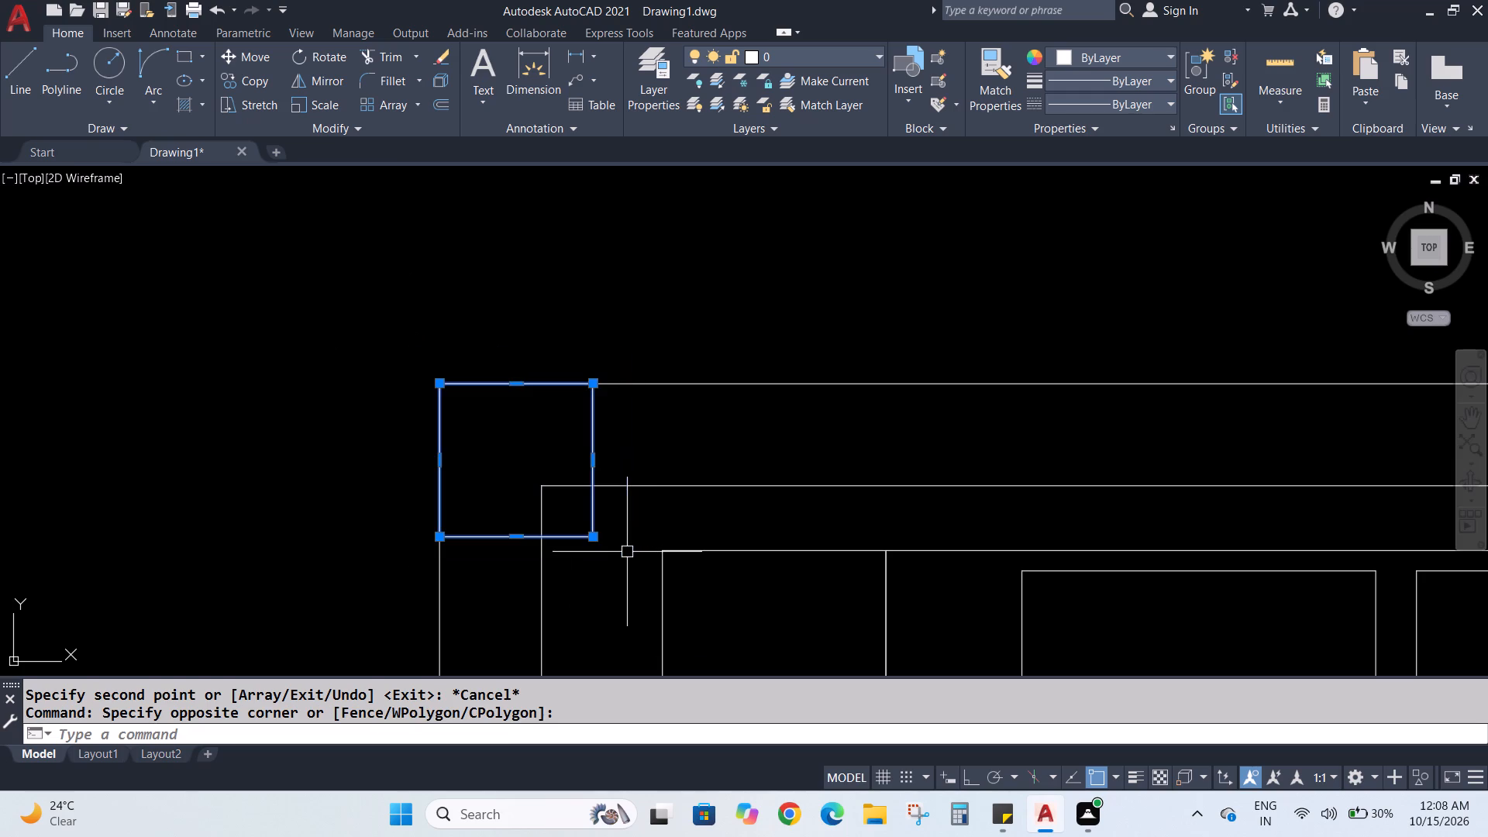
scroll(679, 536, "down", 4)
scroll(970, 735, "up", 3)
scroll(905, 671, "down", 1)
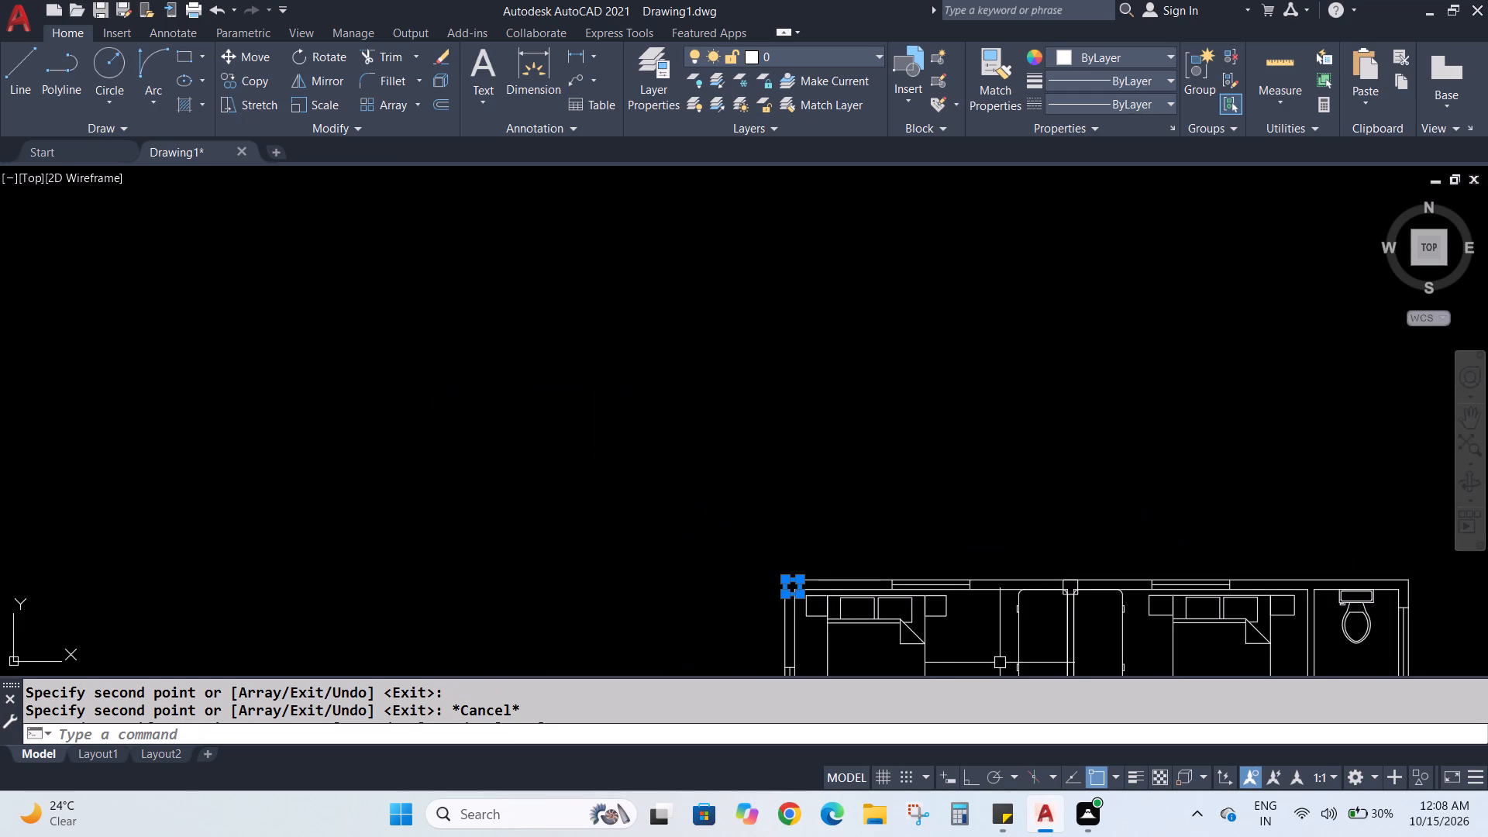
middle_click_drag(998, 663, 738, 302)
scroll(708, 556, "down", 1)
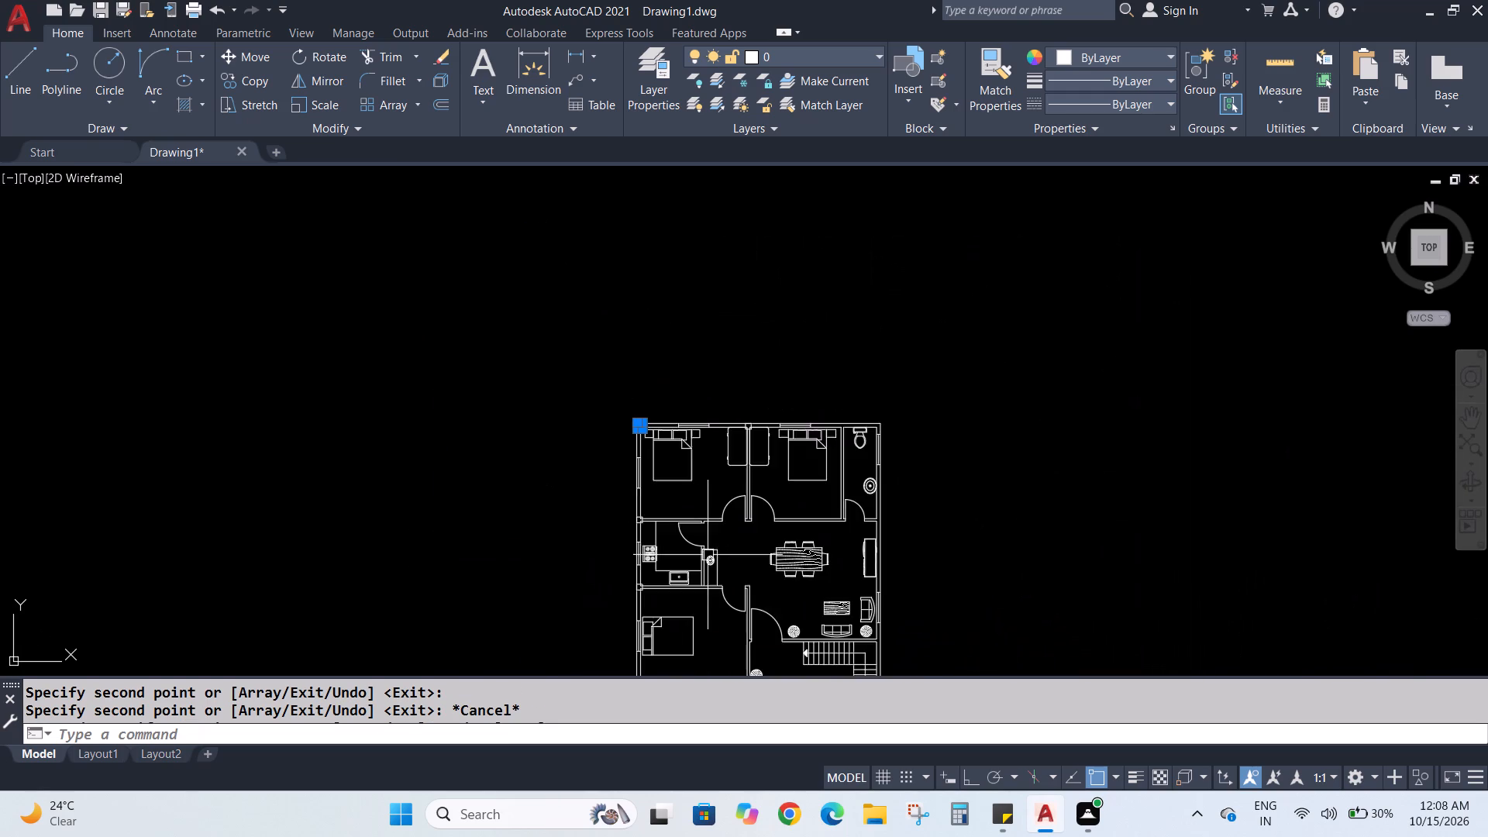
scroll(708, 555, "down", 2)
middle_click_drag(566, 650, 522, 331)
scroll(543, 336, "up", 2)
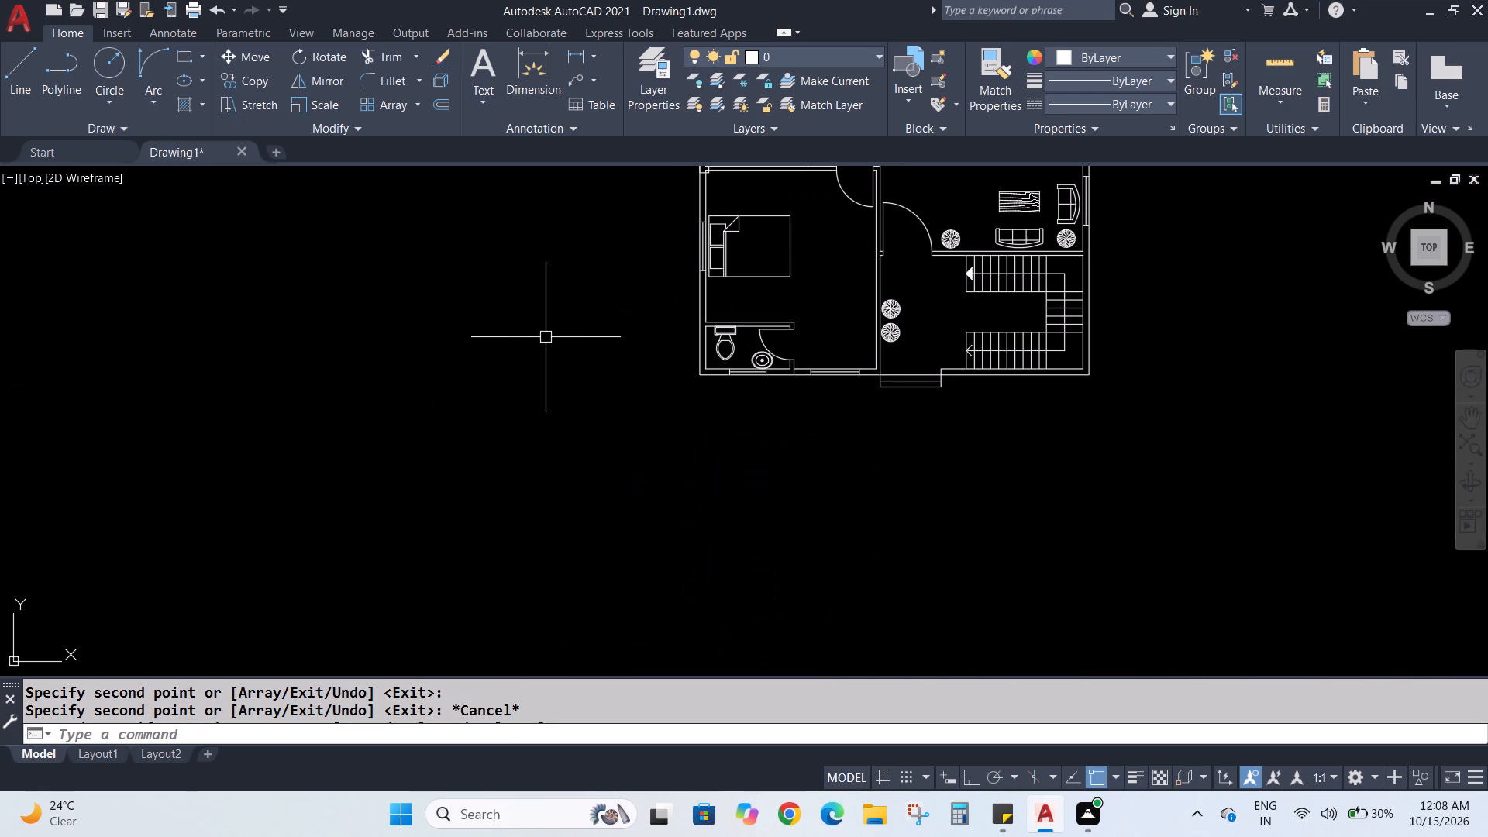
scroll(546, 338, "down", 3)
middle_click_drag(536, 244, 536, 394)
scroll(554, 339, "up", 4)
scroll(625, 511, "up", 3)
middle_click_drag(583, 560, 342, 237)
scroll(594, 319, "up", 3)
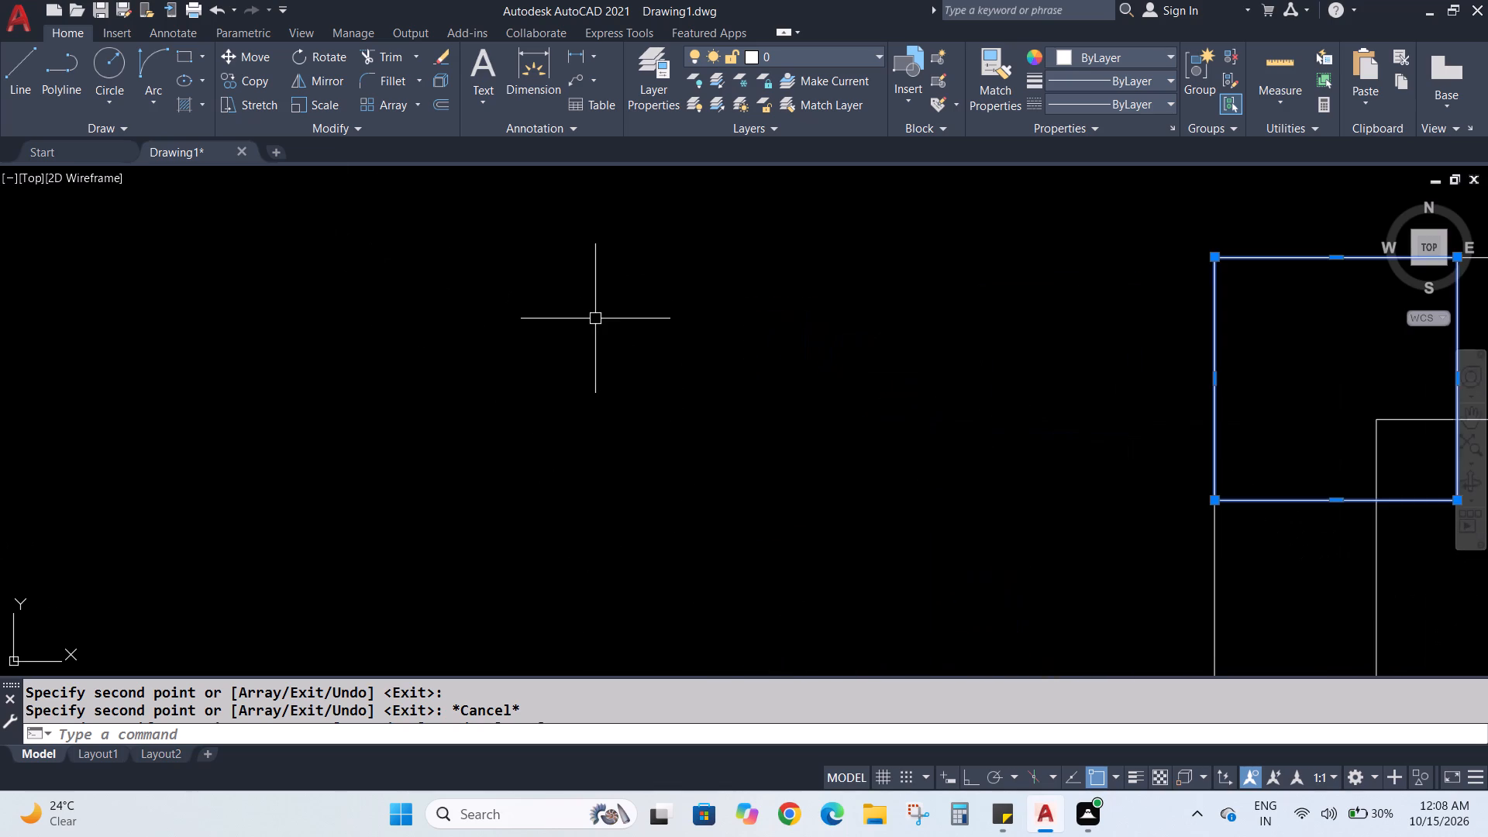
scroll(873, 435, "down", 1)
middle_click_drag(971, 449, 552, 391)
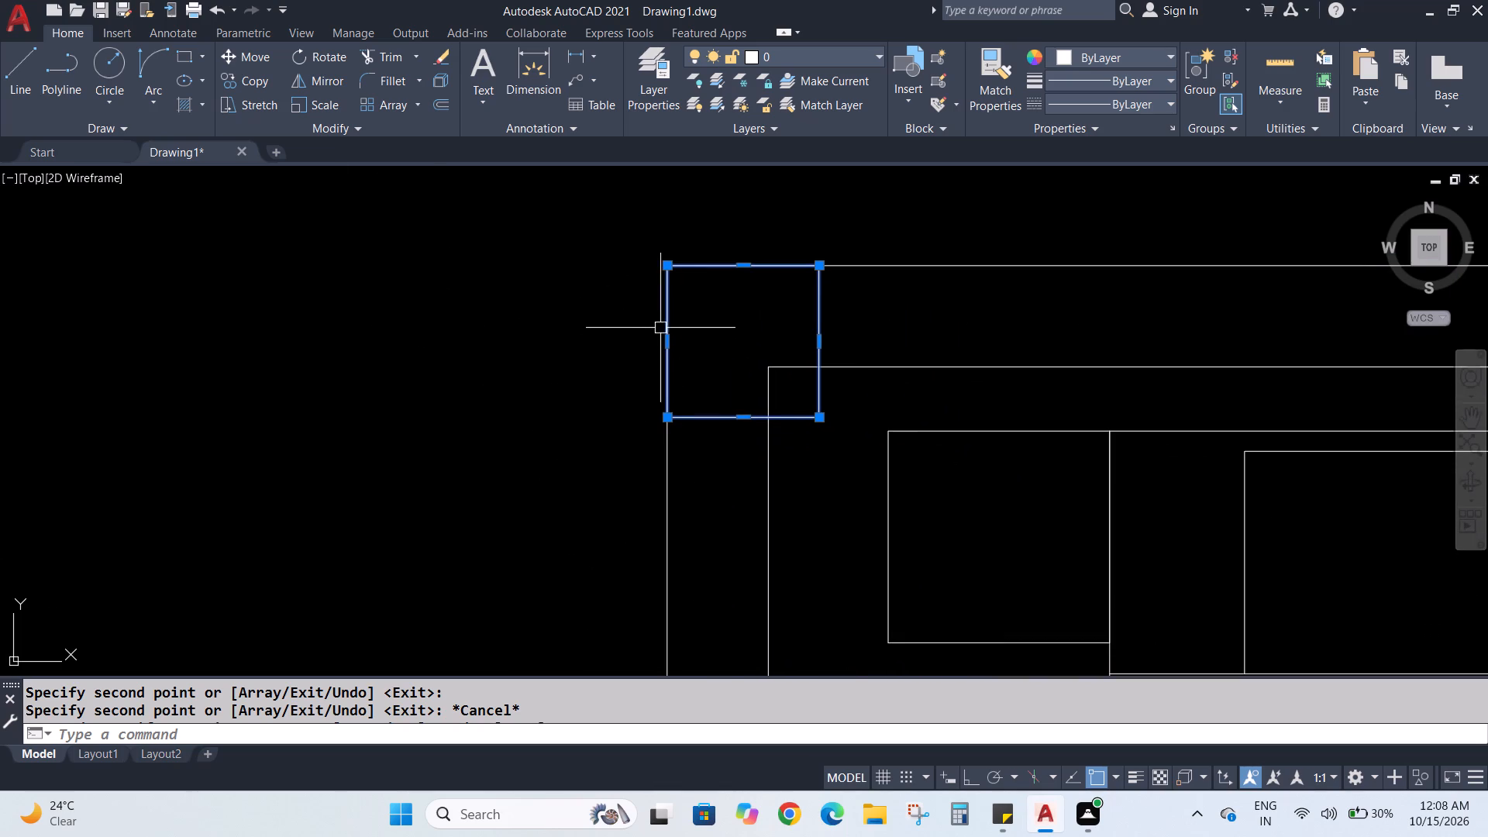
left_click(256, 79)
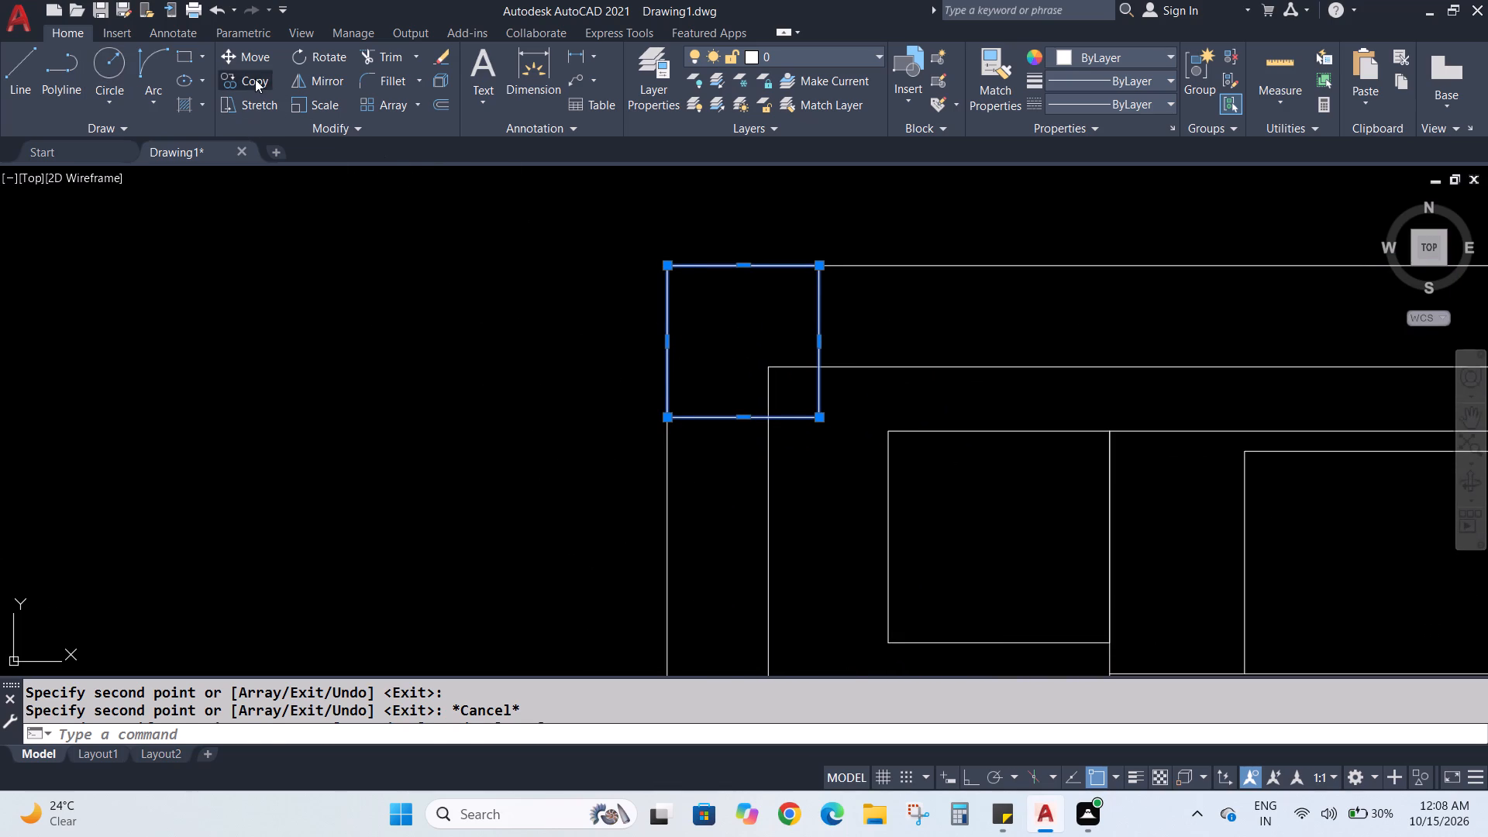
left_click(666, 422)
scroll(455, 447, "down", 5)
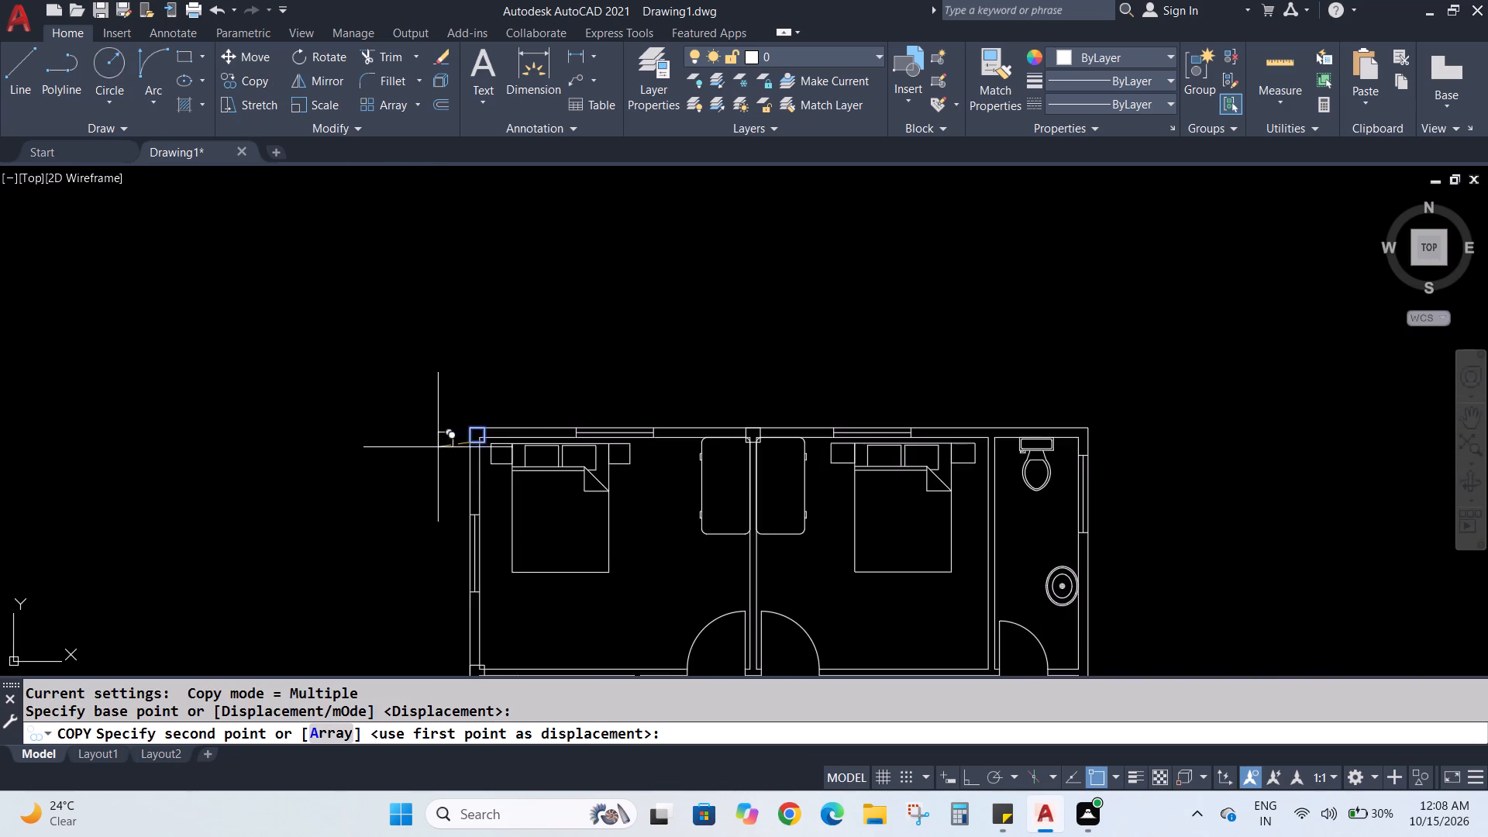
scroll(422, 491, "down", 3)
scroll(539, 685, "up", 3)
scroll(416, 384, "up", 4)
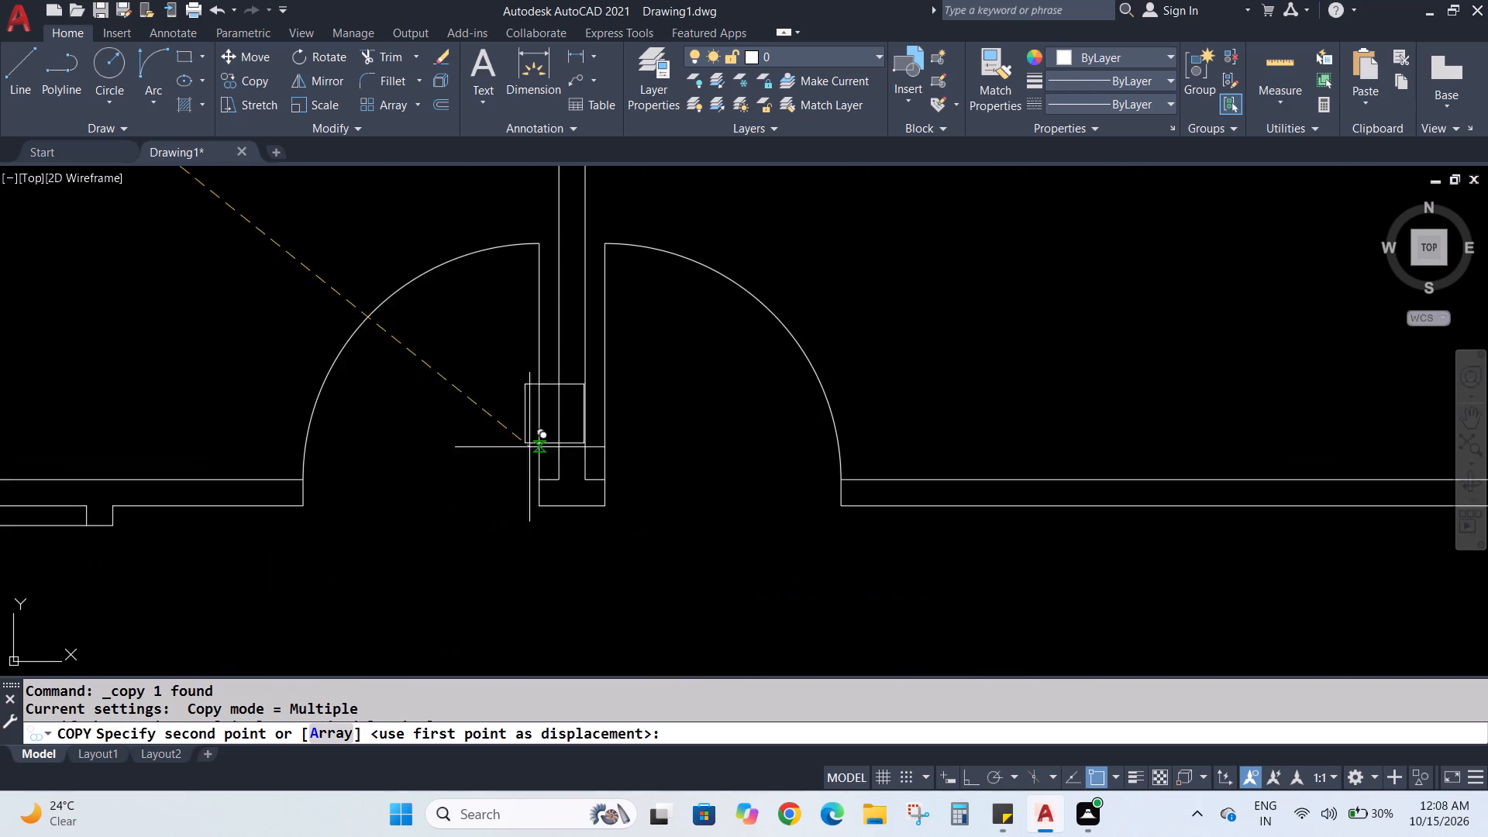
scroll(560, 491, "up", 2)
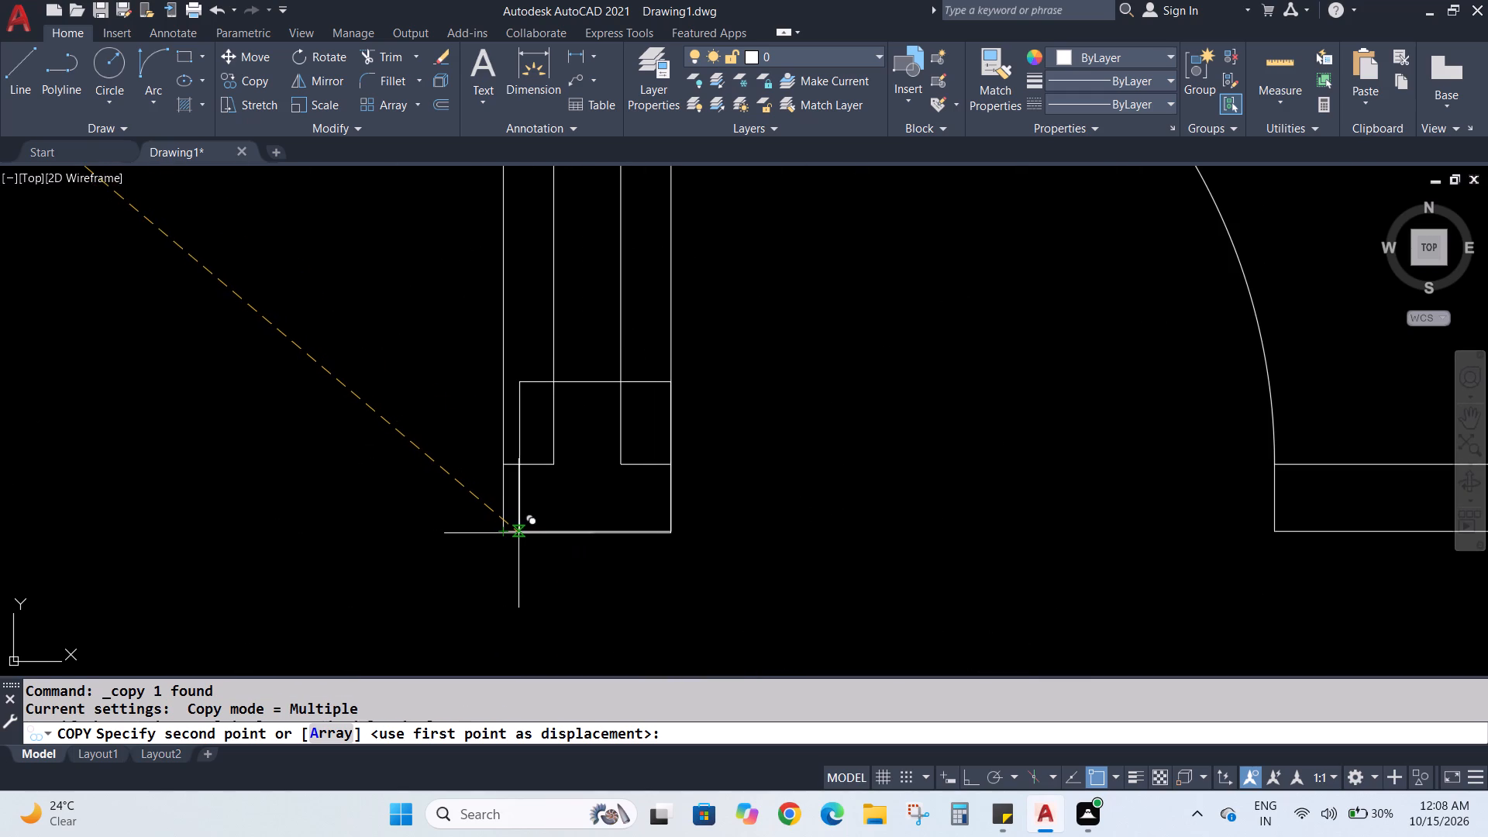
scroll(514, 534, "up", 2)
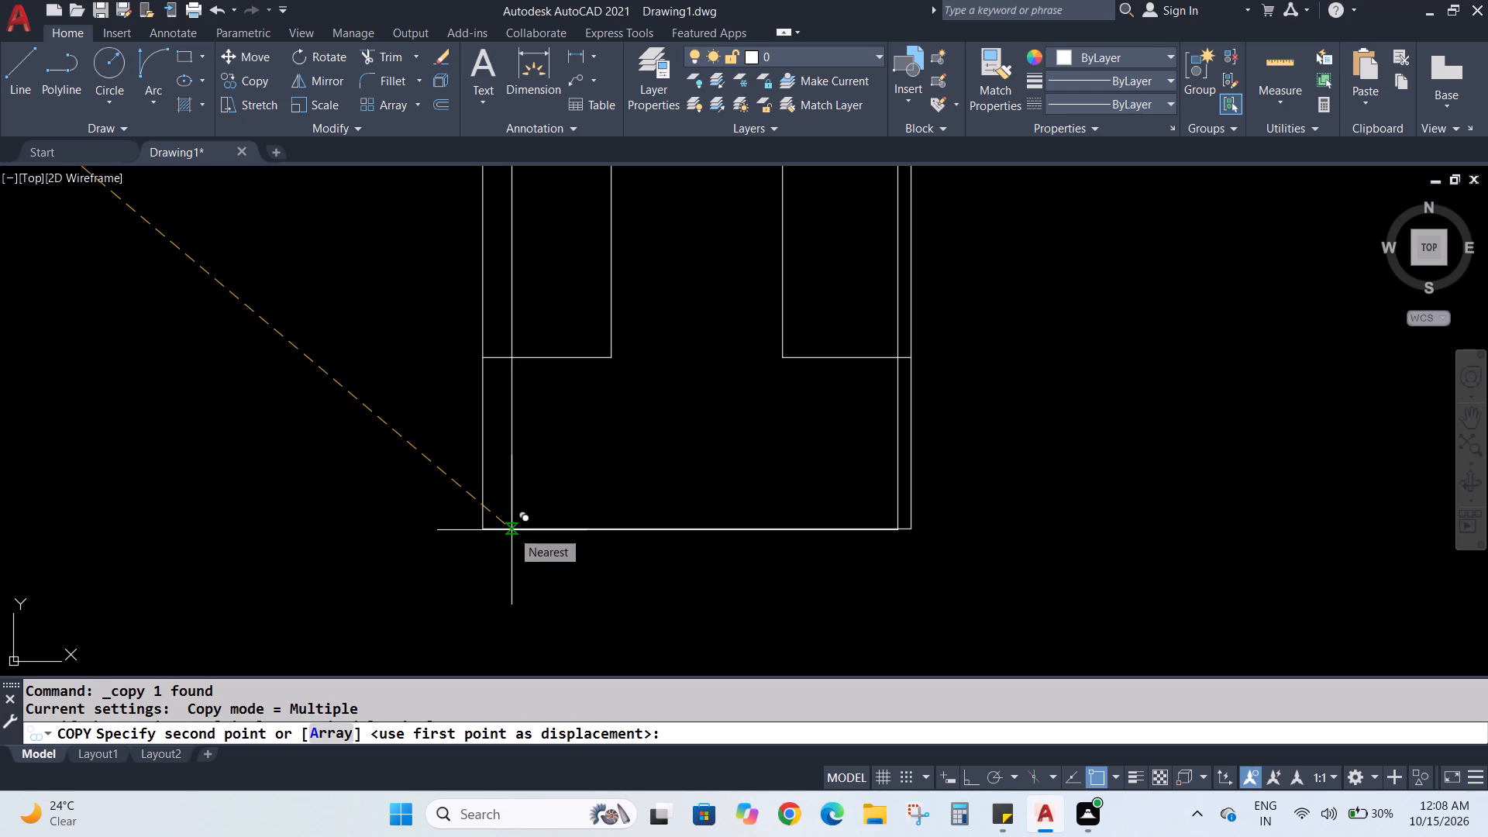
scroll(511, 530, "down", 1)
middle_click_drag(511, 530, 517, 538)
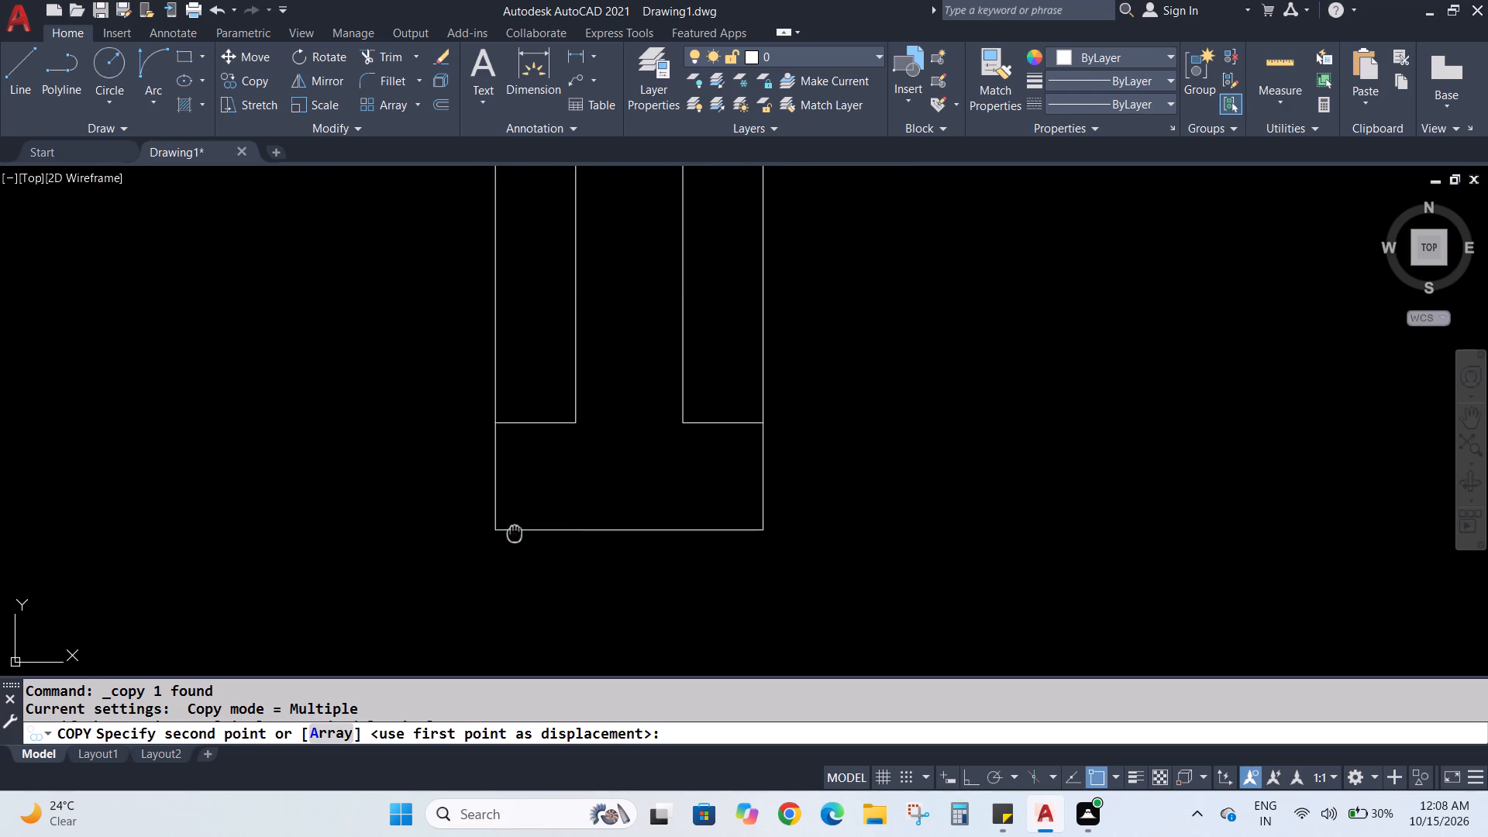
middle_click_drag(517, 538, 544, 592)
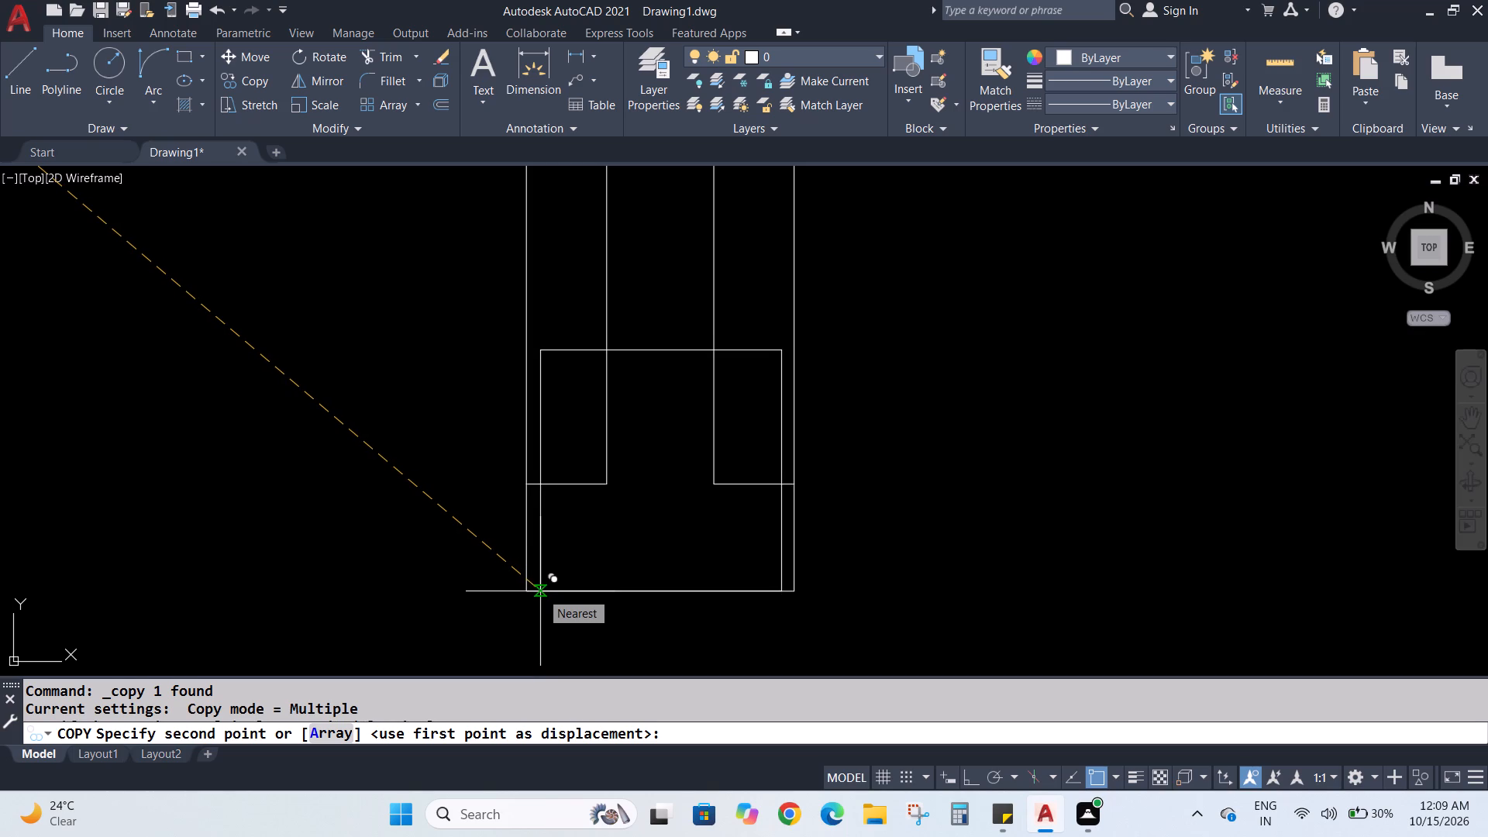
left_click(540, 591)
Place another copy of the square inside the outer lower-left corner of the exterior walls, beside the bathroom.
scroll(540, 591, "down", 9)
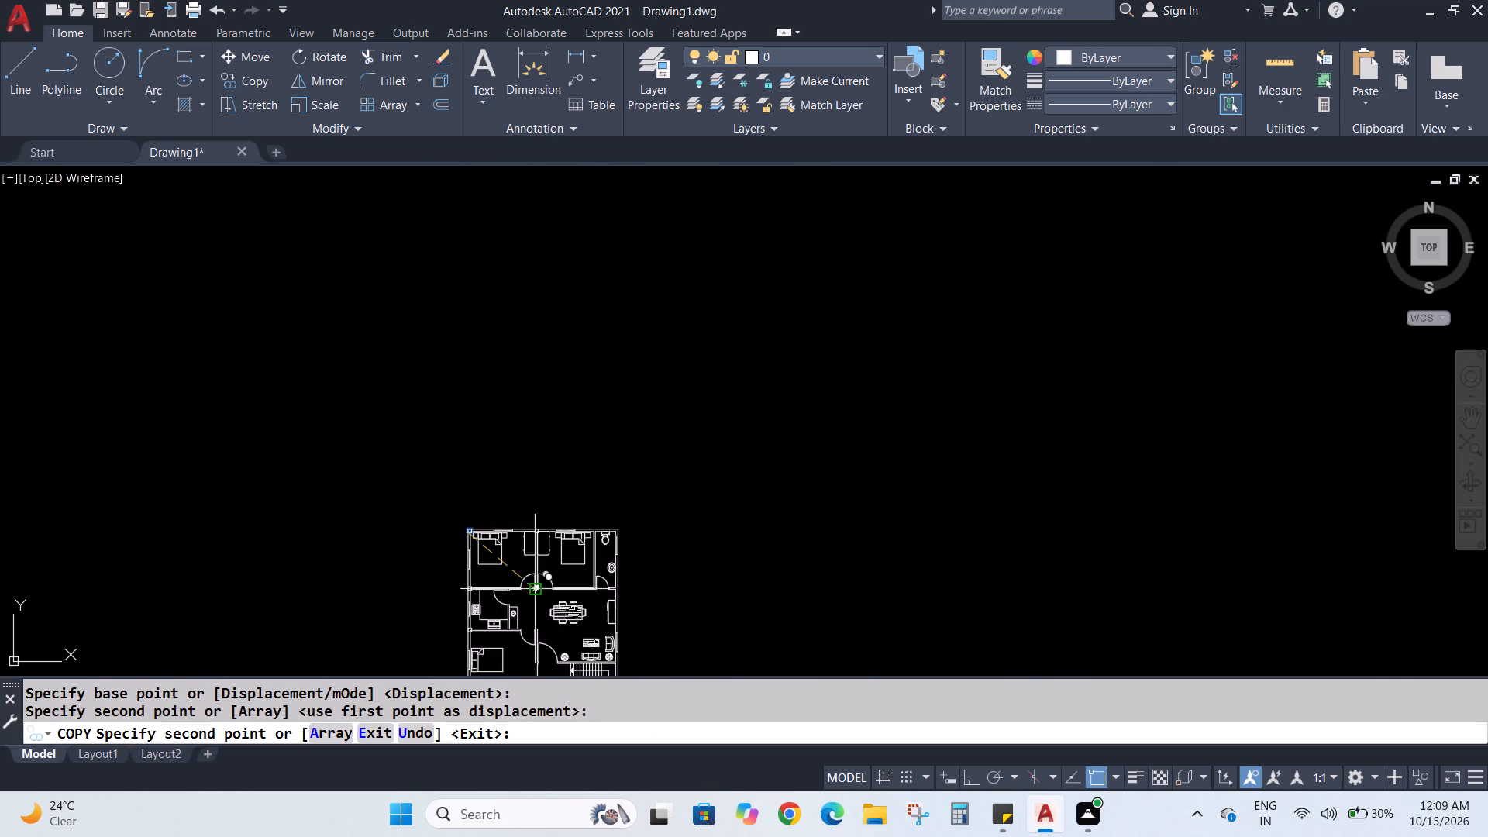
scroll(444, 680, "up", 3)
scroll(511, 534, "up", 1)
scroll(565, 414, "down", 3)
scroll(557, 527, "up", 2)
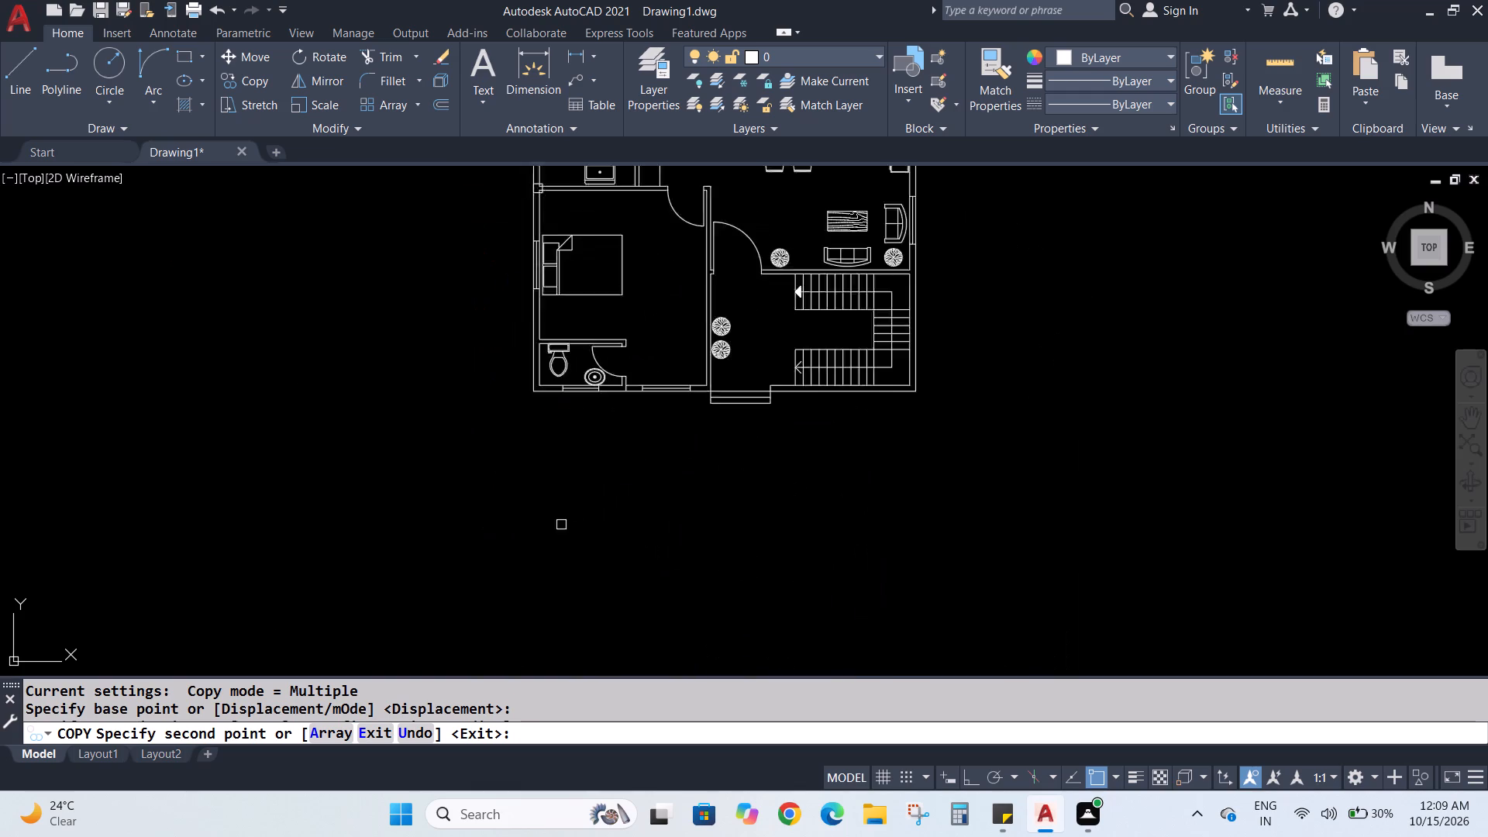
scroll(556, 528, "up", 1)
scroll(507, 281, "up", 4)
scroll(529, 376, "up", 2)
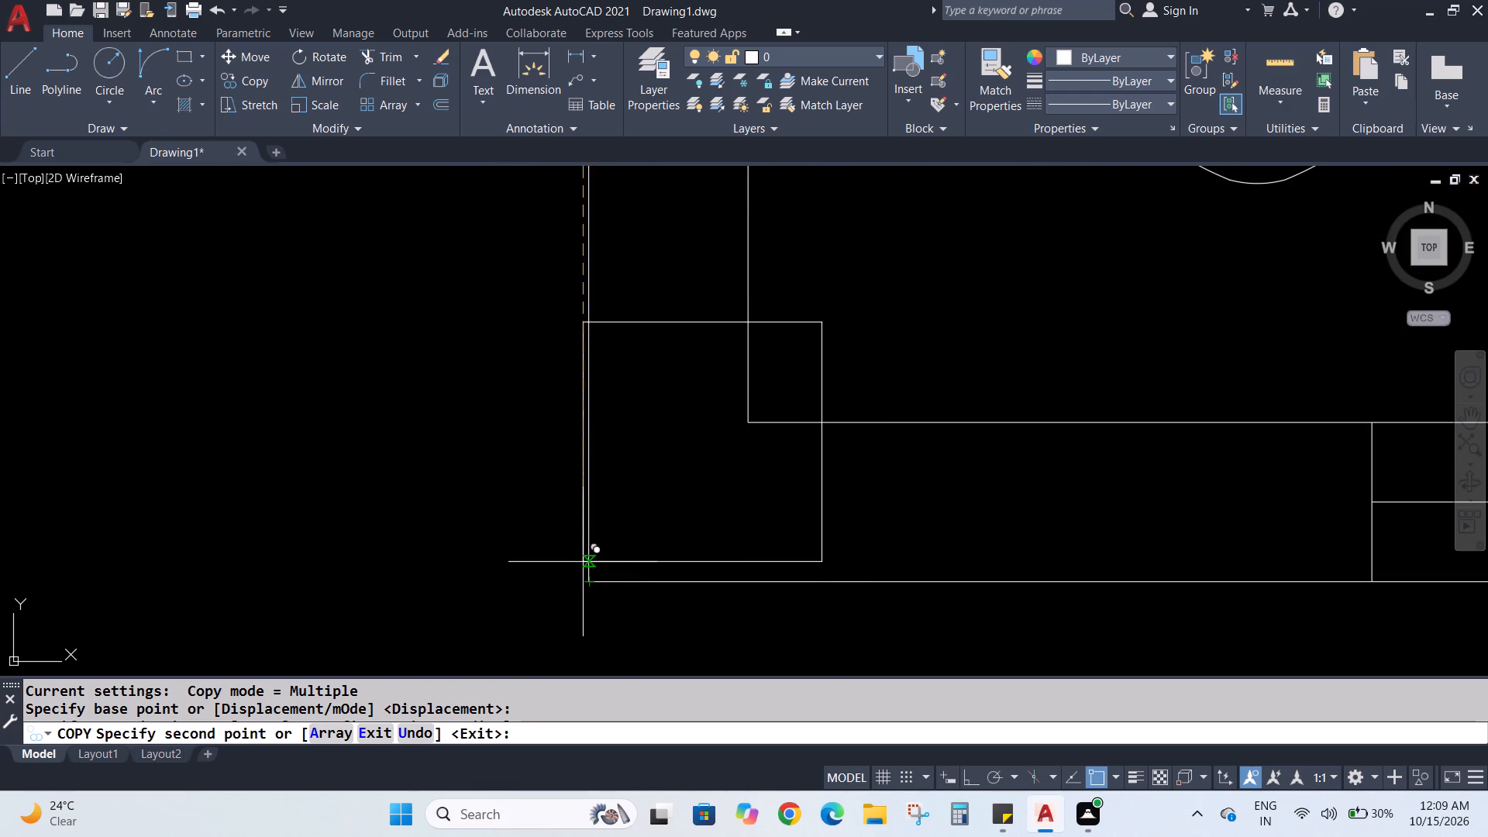
left_click(587, 579)
scroll(588, 574, "down", 3)
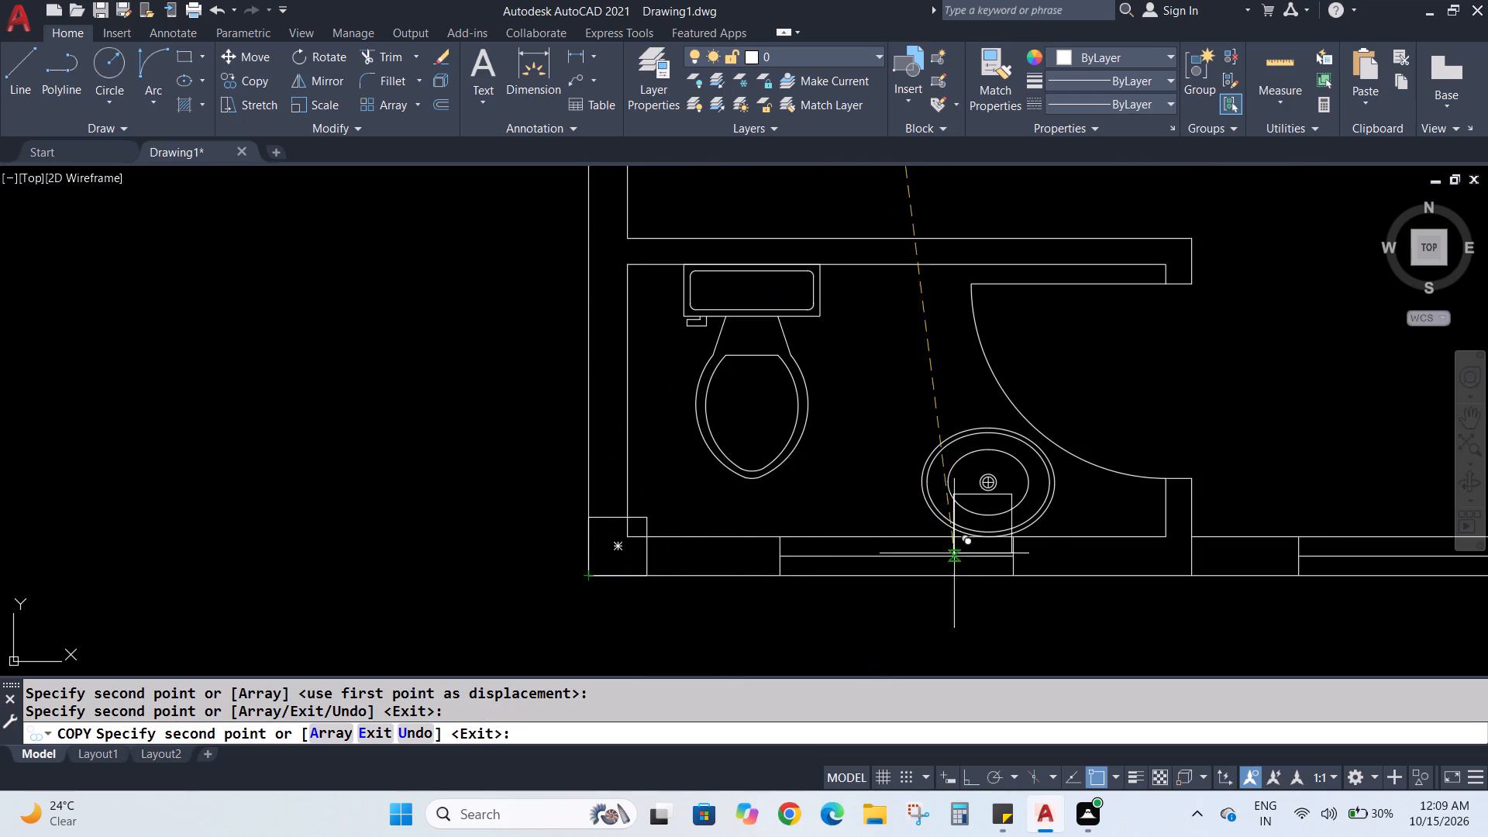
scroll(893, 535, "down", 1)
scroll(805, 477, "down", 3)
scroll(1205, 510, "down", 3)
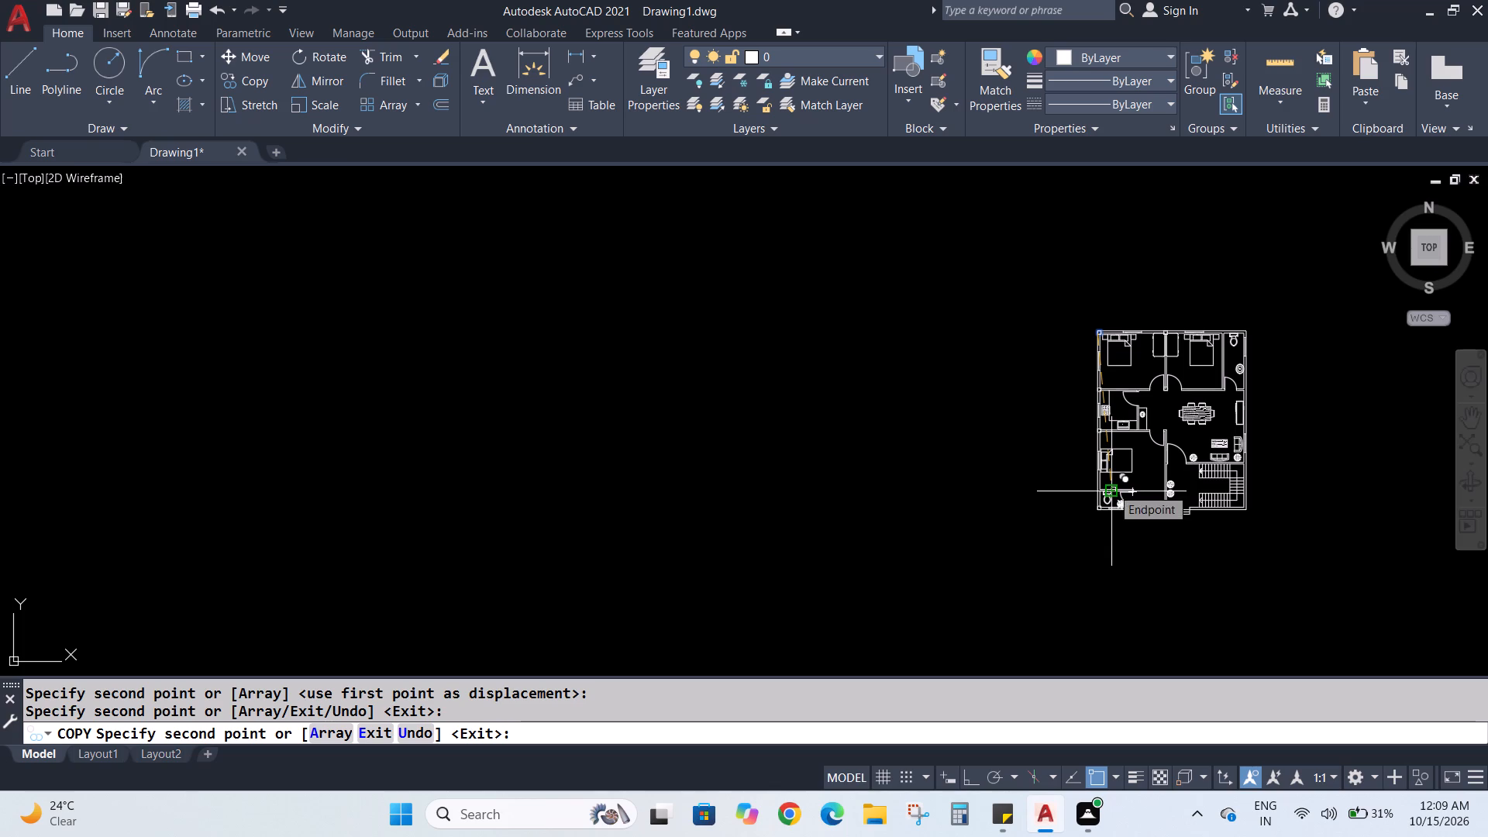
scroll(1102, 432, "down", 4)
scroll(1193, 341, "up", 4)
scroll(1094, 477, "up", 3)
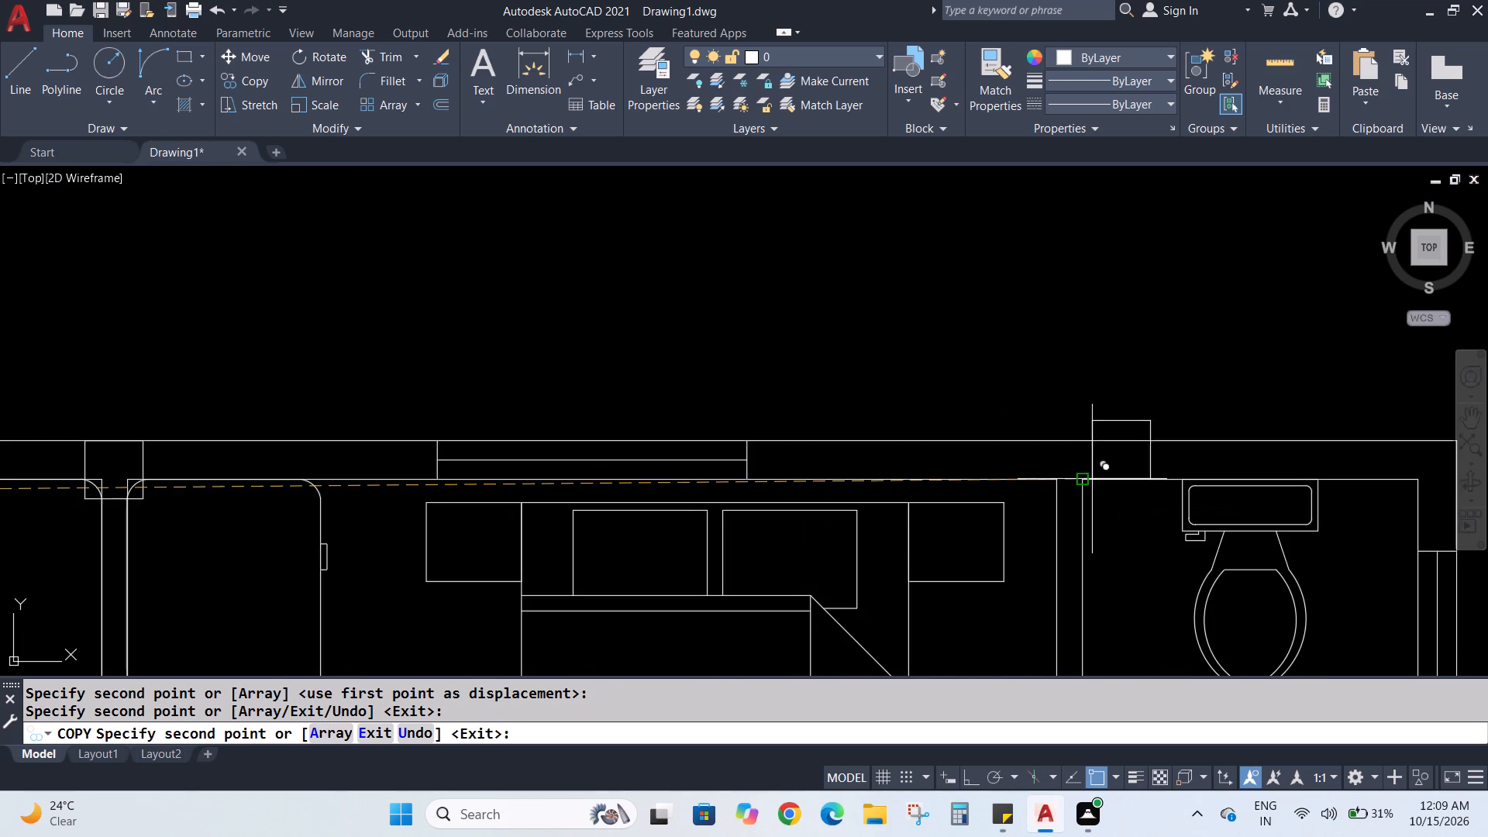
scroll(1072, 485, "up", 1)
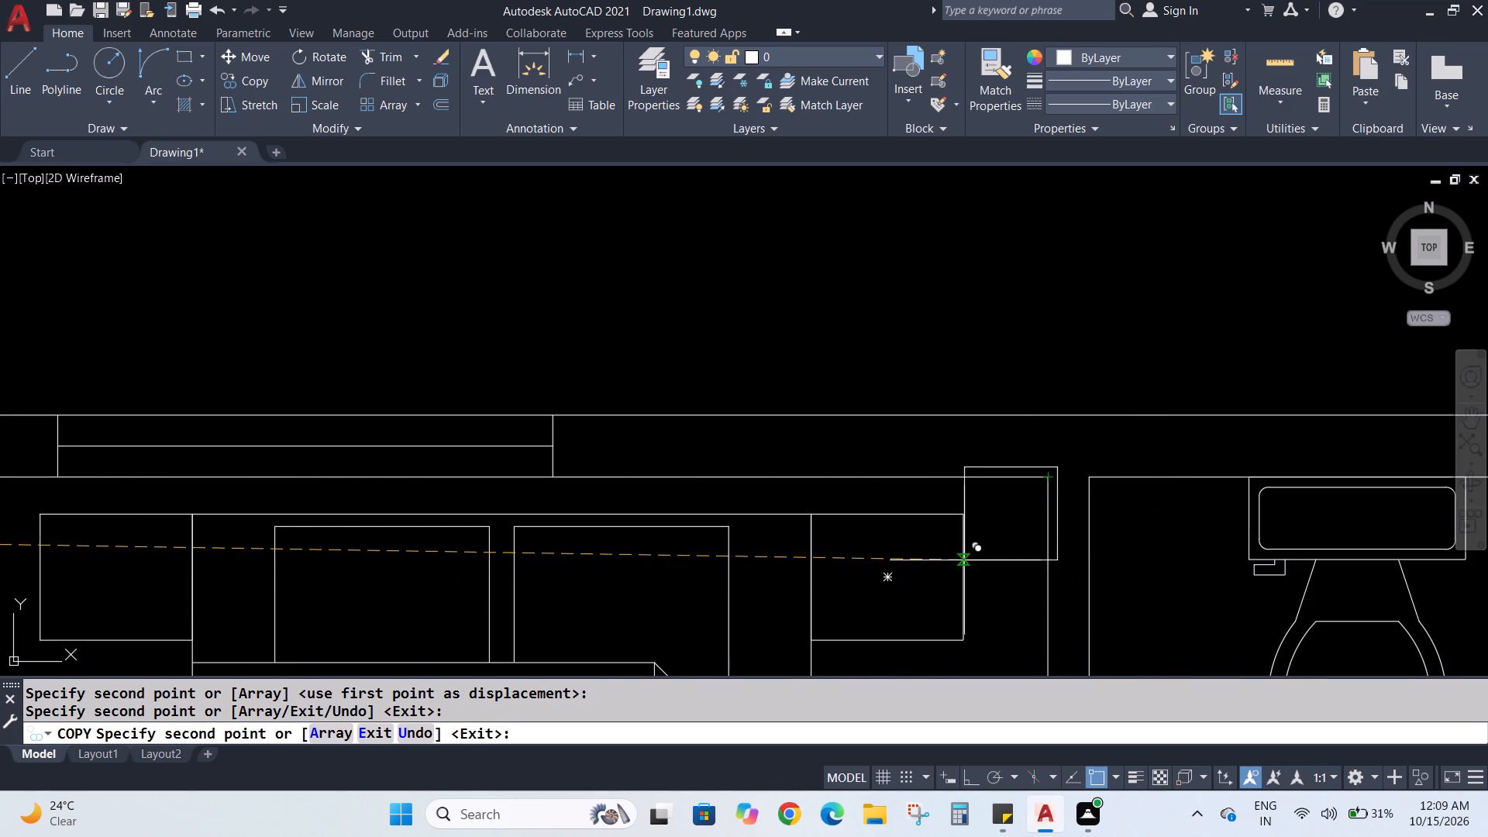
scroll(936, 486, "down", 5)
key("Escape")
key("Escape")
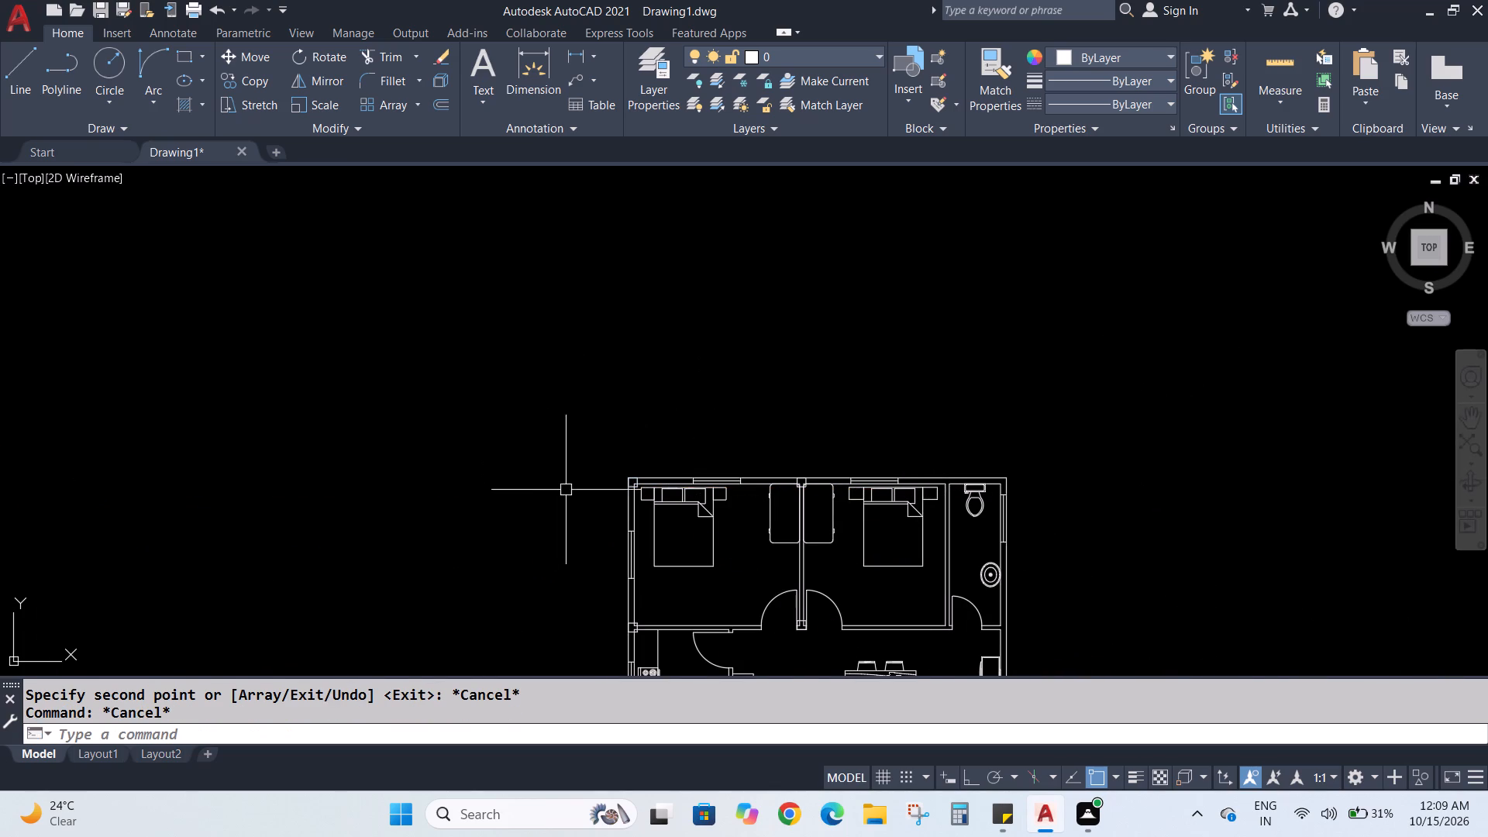
Copy the upper-left corner square by its upper-right corner onto the outer upper-right corner of the exterior walls, beside the toilet.
scroll(569, 490, "up", 6)
middle_click(990, 491)
scroll(990, 496, "down", 2)
middle_click_drag(1014, 510, 1012, 515)
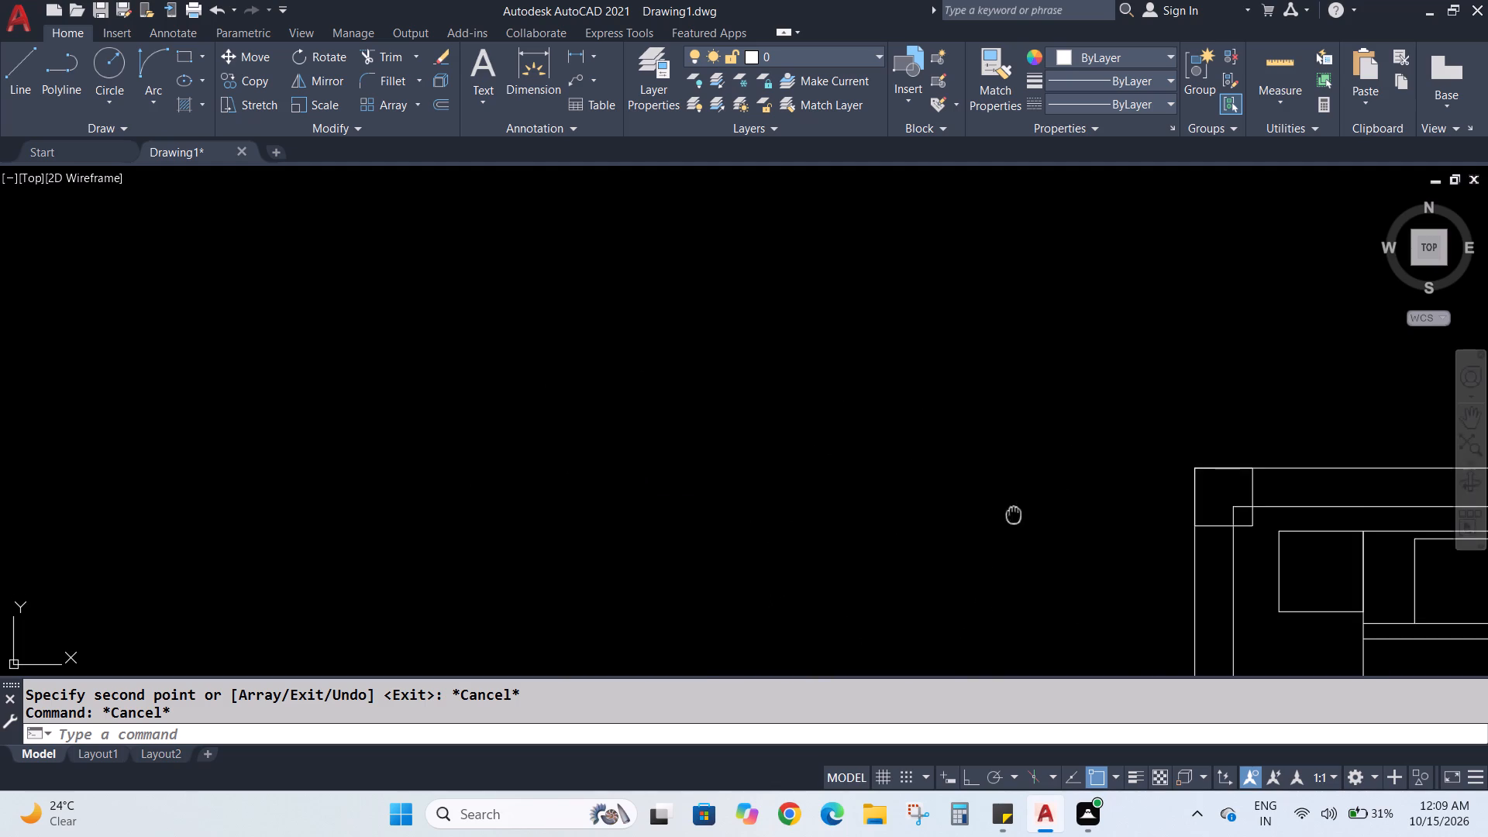
middle_click_drag(1012, 515, 580, 436)
scroll(563, 398, "up", 2)
middle_click_drag(864, 463, 573, 398)
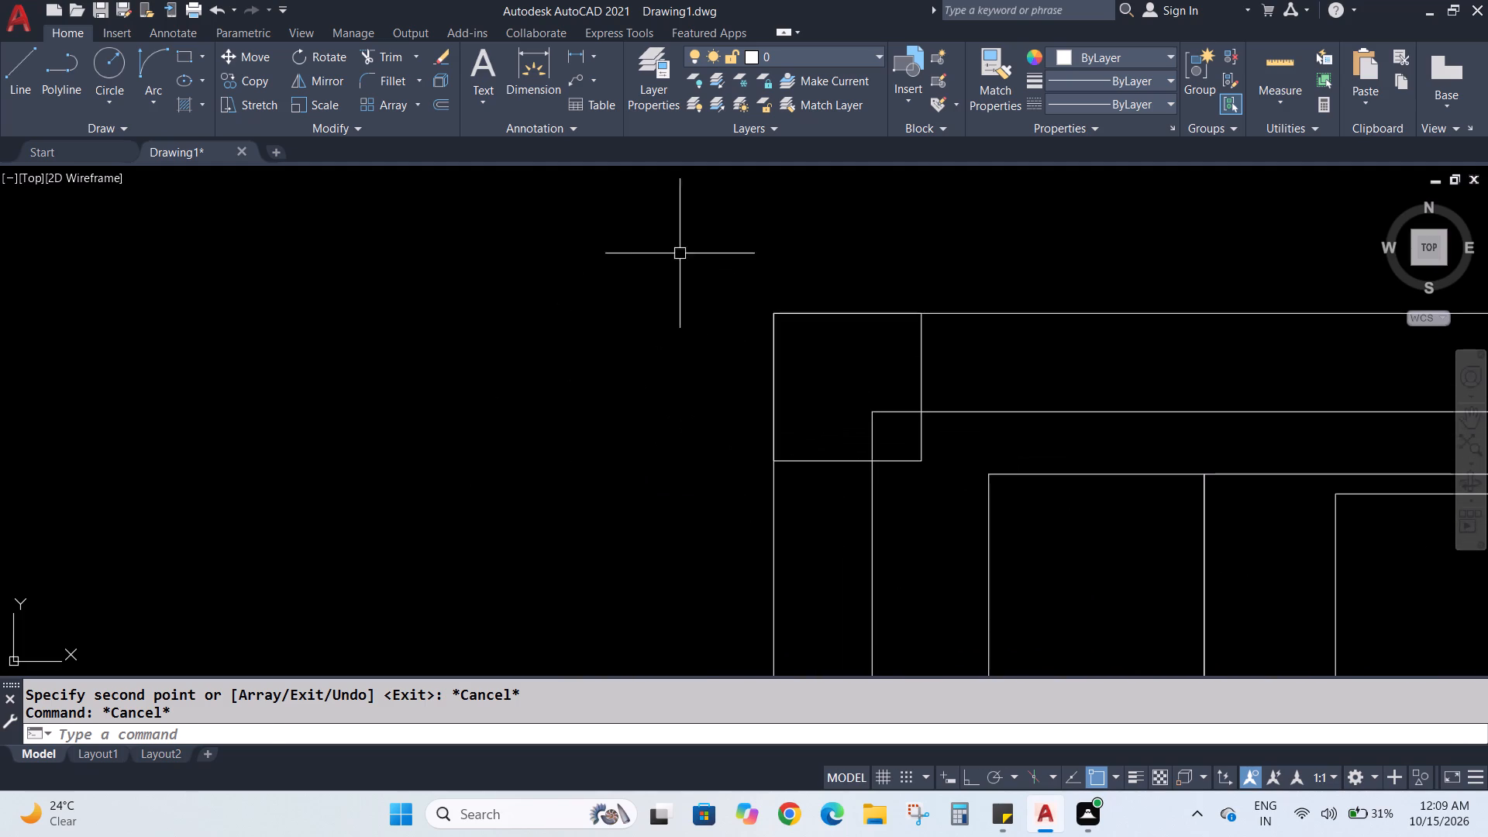
left_click(742, 250)
left_click(959, 493)
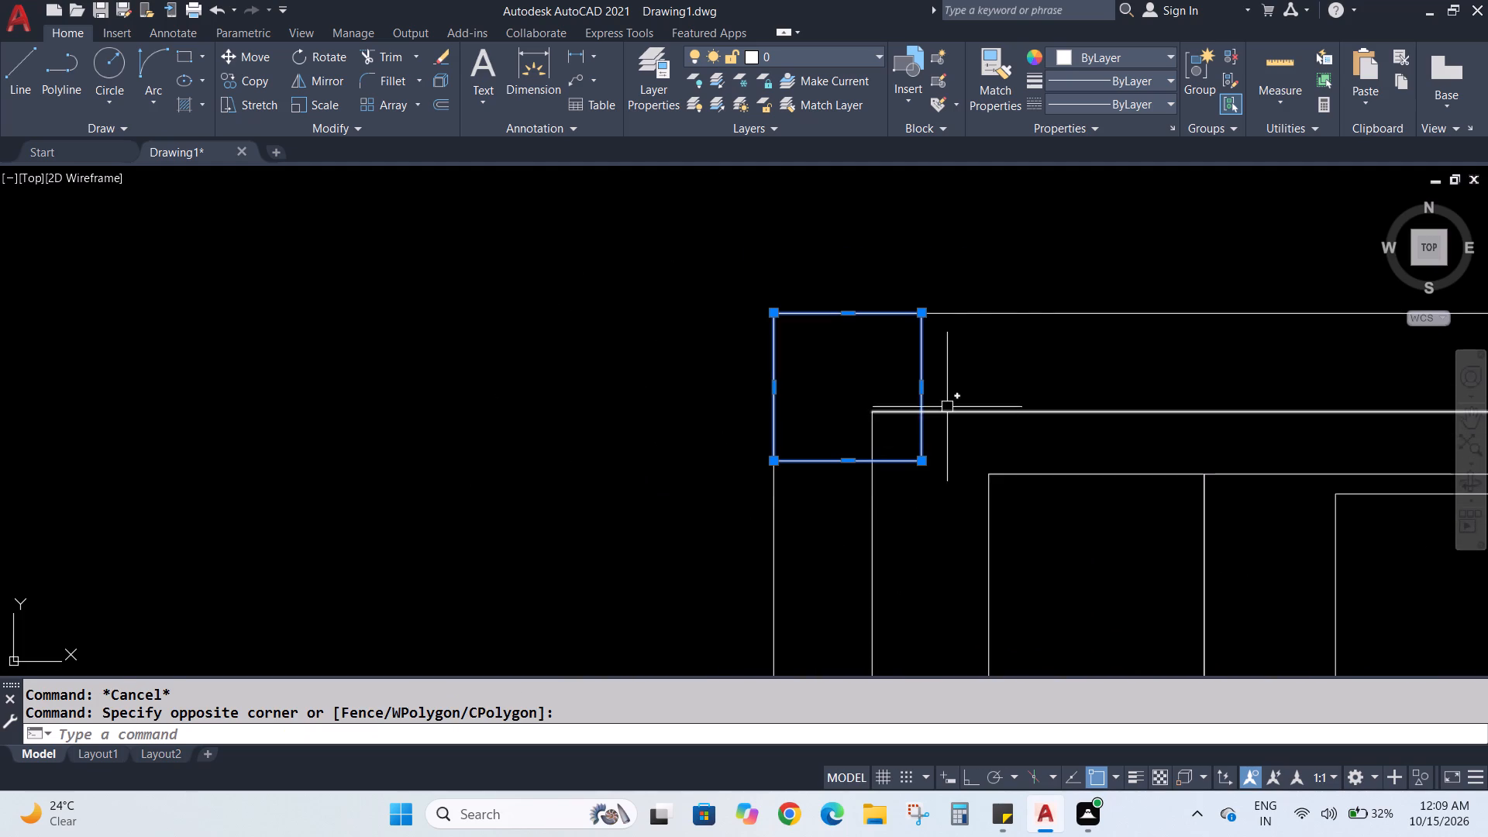
left_click(243, 78)
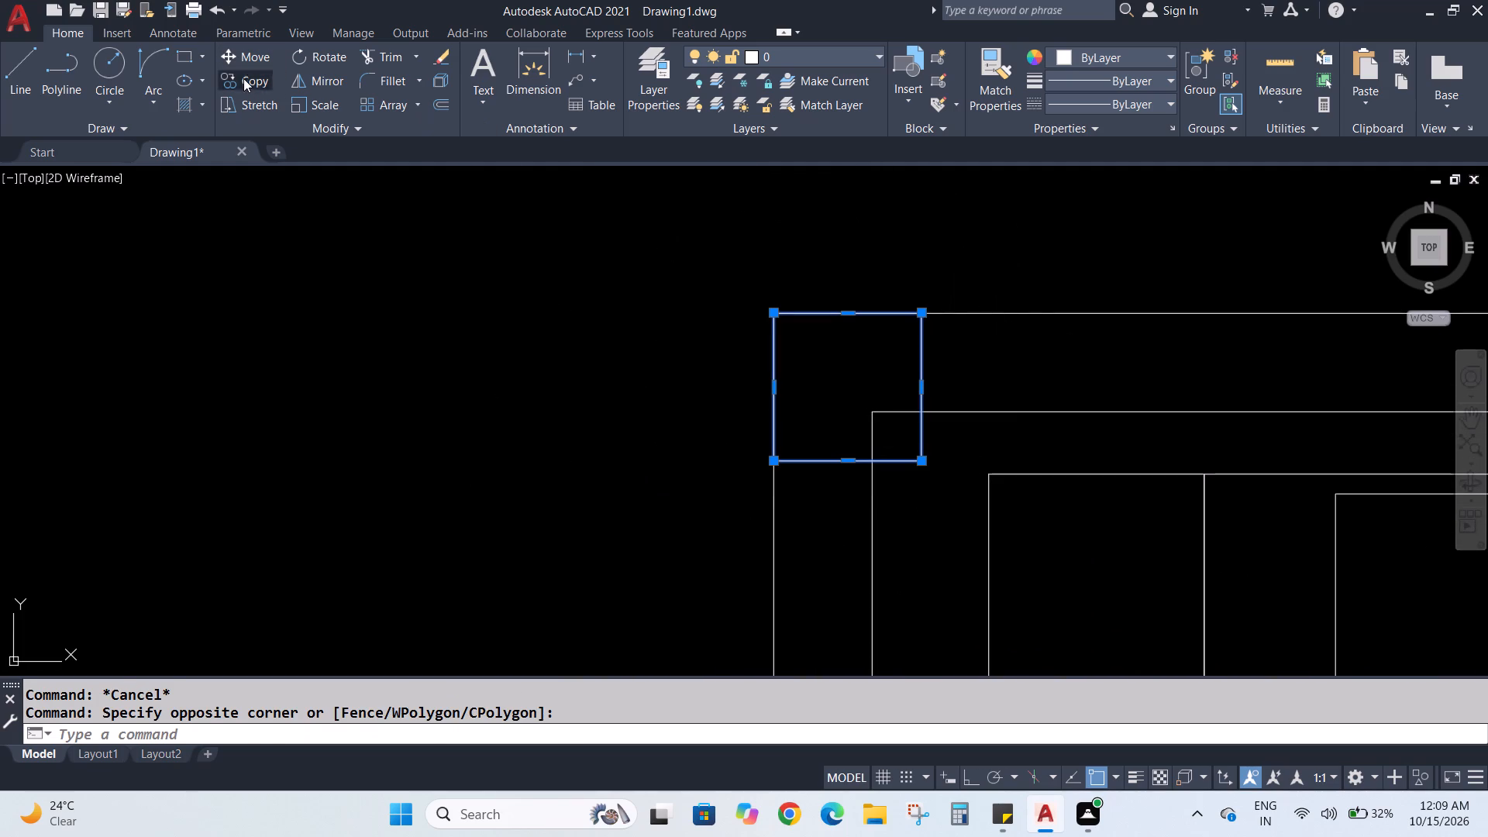
left_click(921, 318)
scroll(1078, 385, "down", 5)
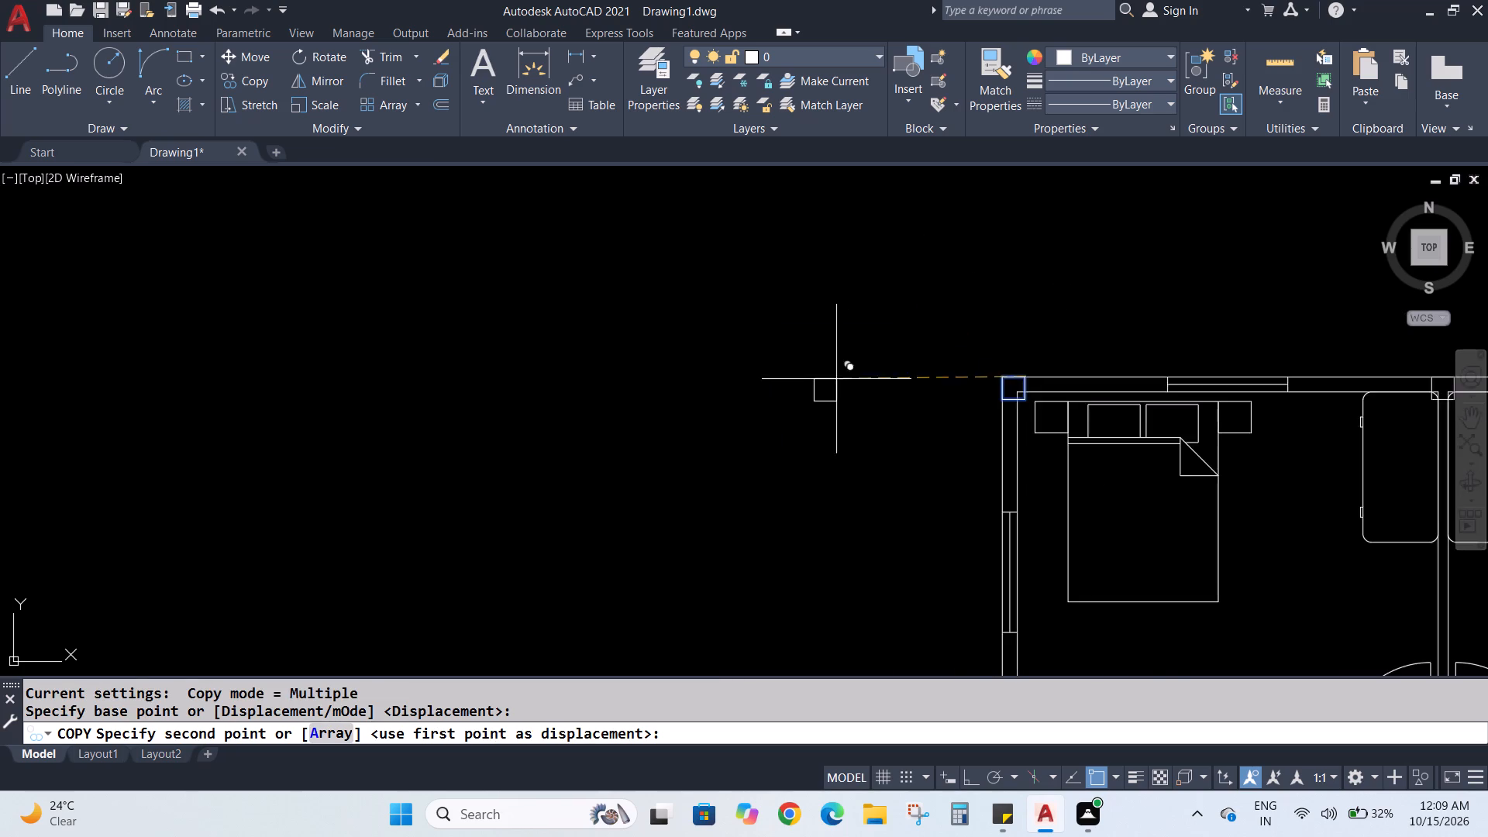
scroll(852, 400, "down", 3)
scroll(1229, 450, "up", 4)
middle_click_drag(1120, 377, 1185, 702)
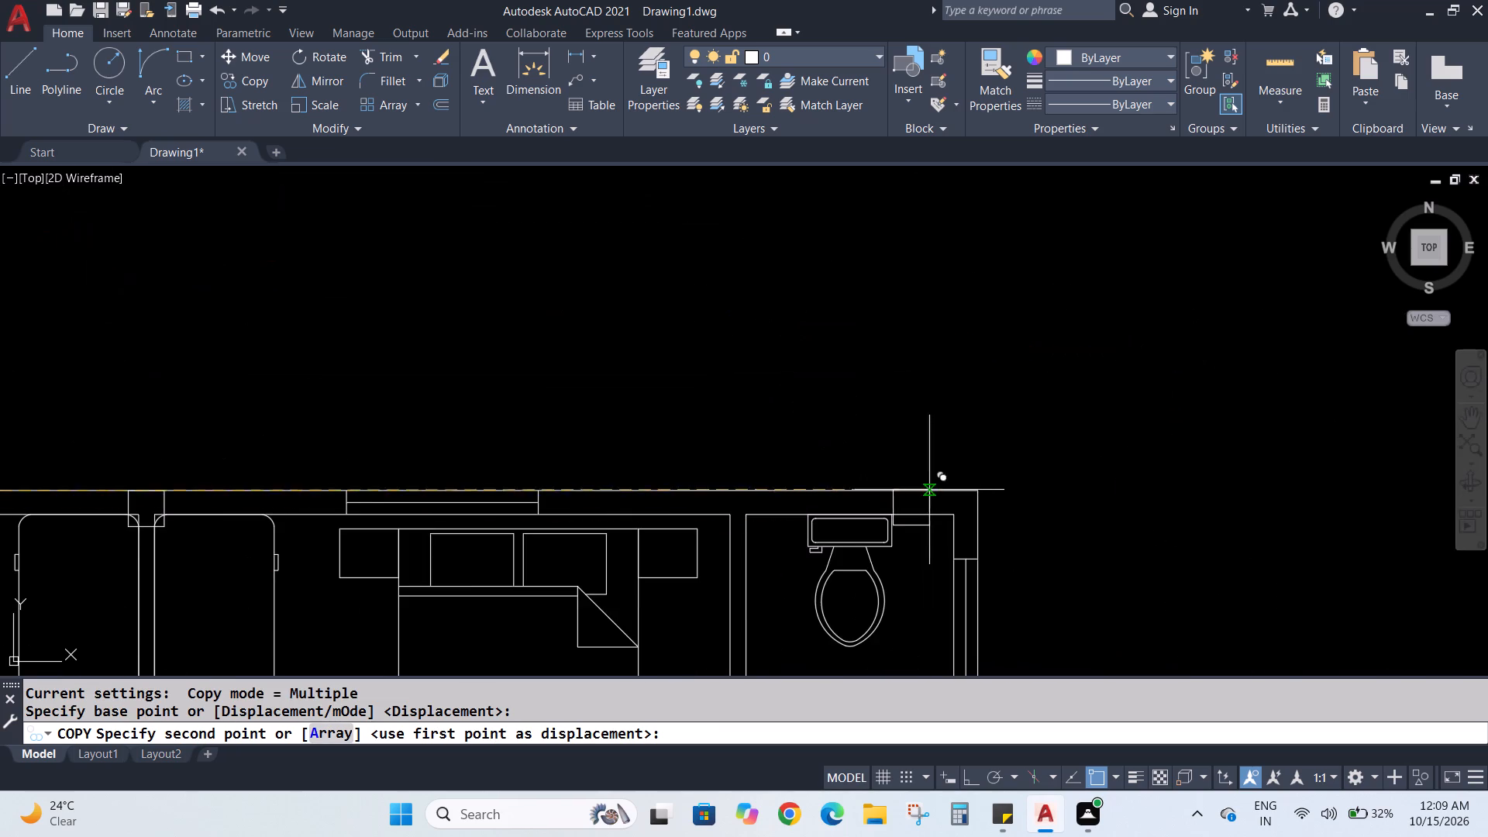
scroll(925, 491, "up", 3)
middle_click_drag(1234, 543, 1021, 377)
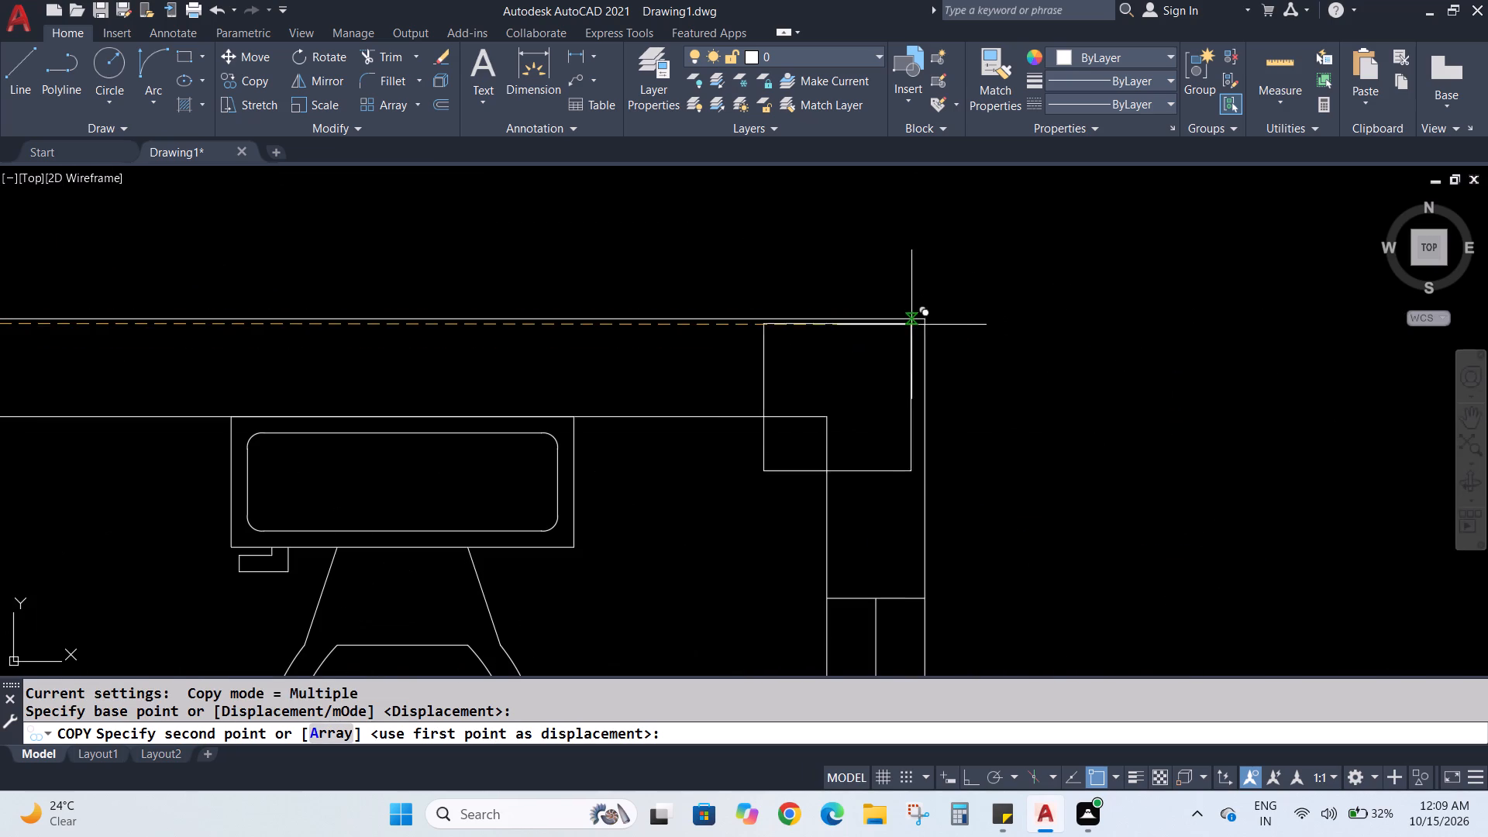
left_click(925, 319)
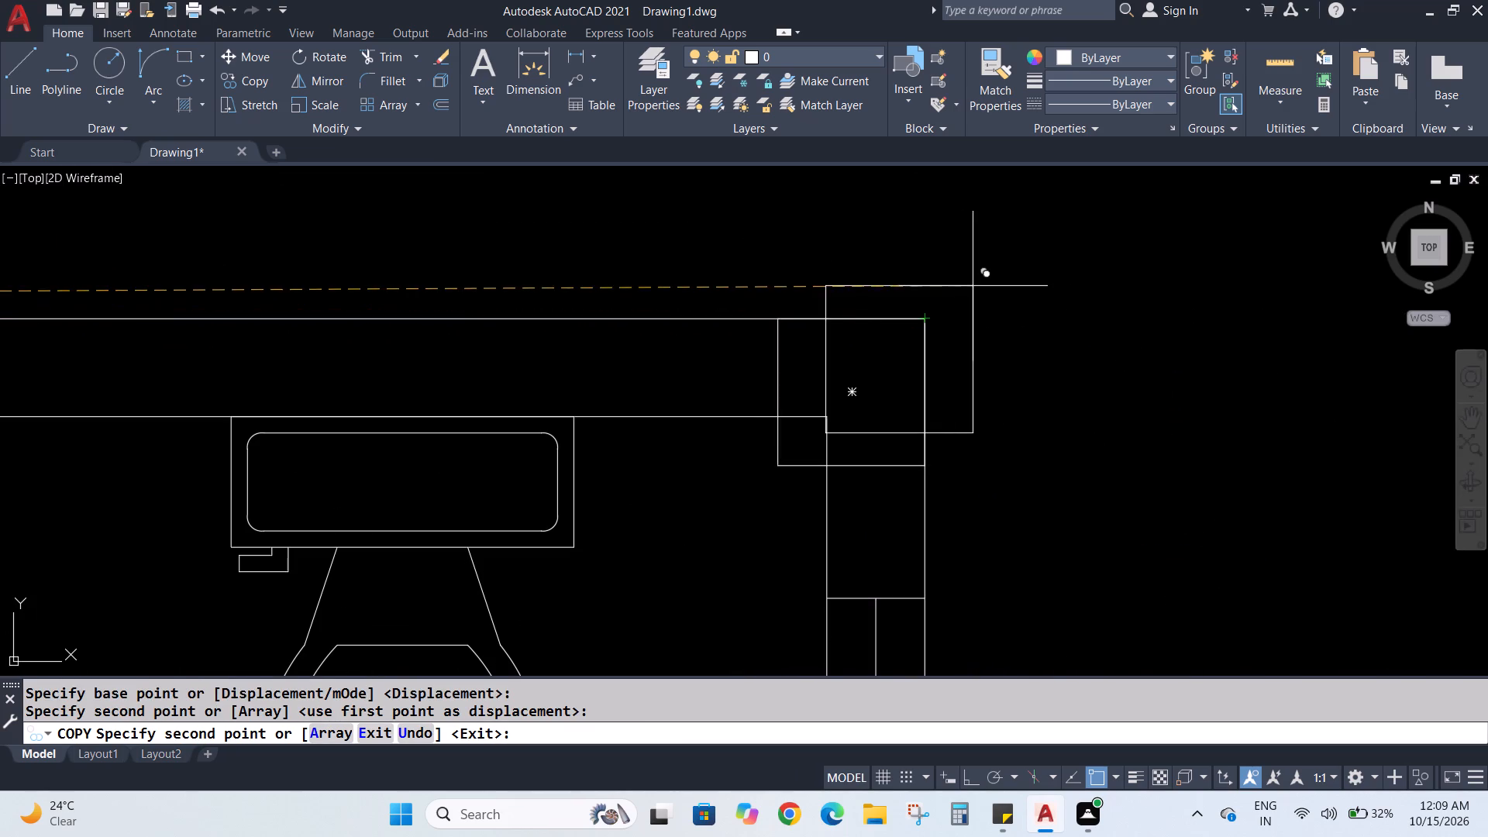
key("Escape")
Copy the upper-right corner square by its top-edge midpoint onto the outer wall face, roughly centred on the upper bathroom partition.
left_click(739, 279)
left_click(1002, 509)
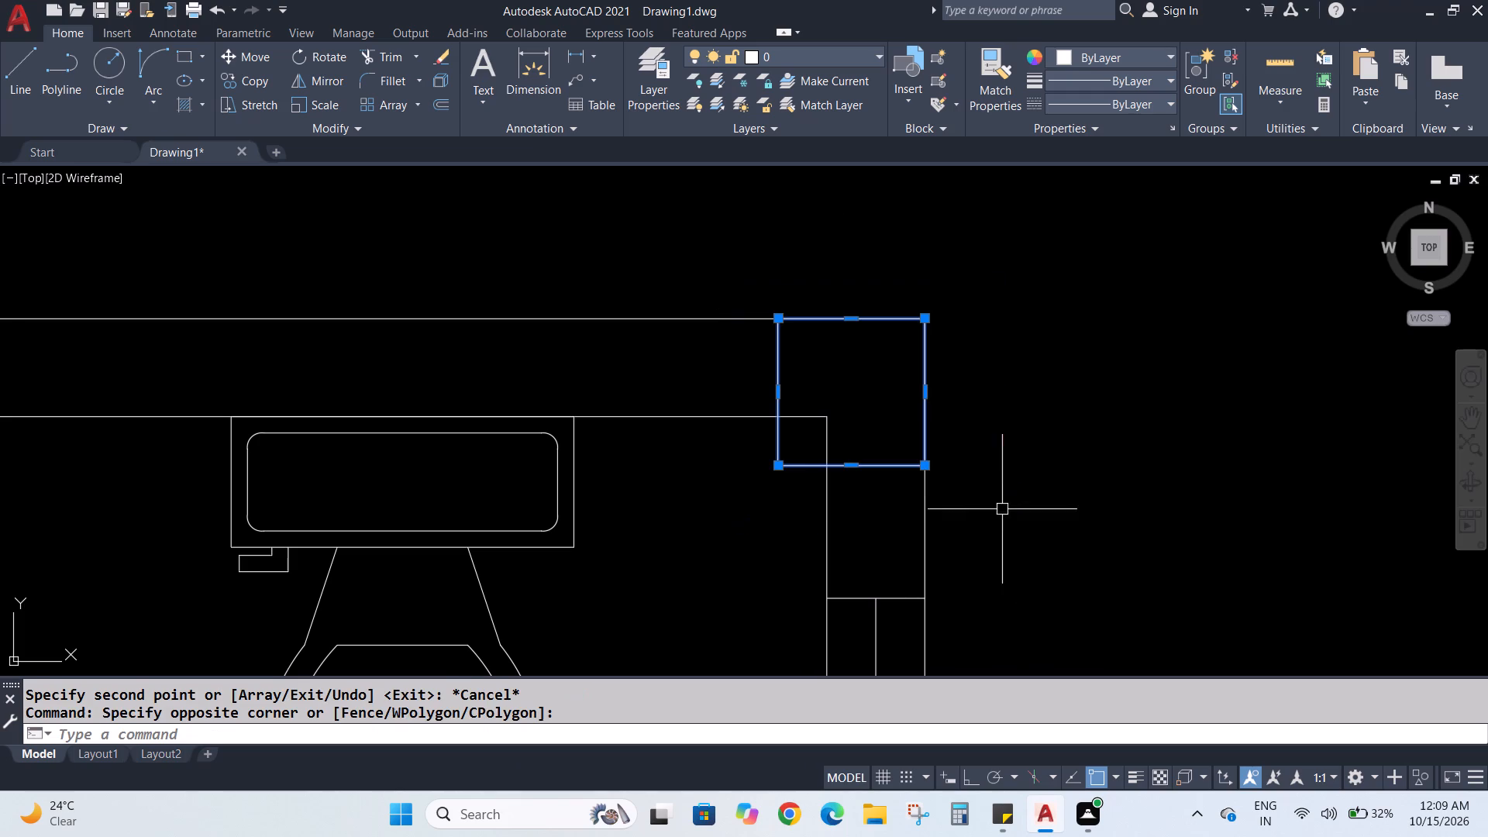
scroll(702, 368, "down", 4)
scroll(714, 580, "down", 3)
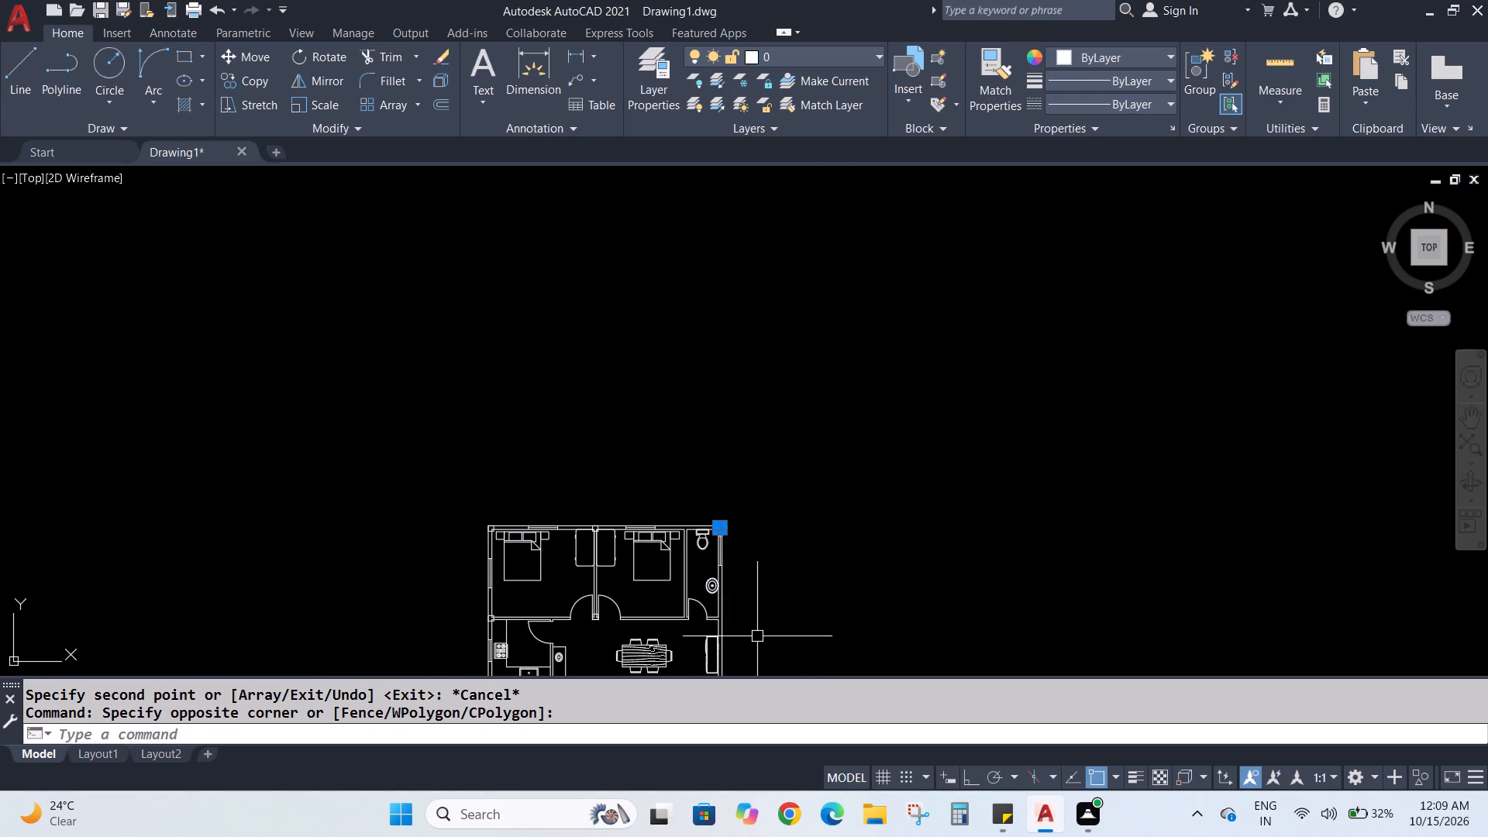
scroll(655, 550, "up", 3)
scroll(731, 467, "up", 2)
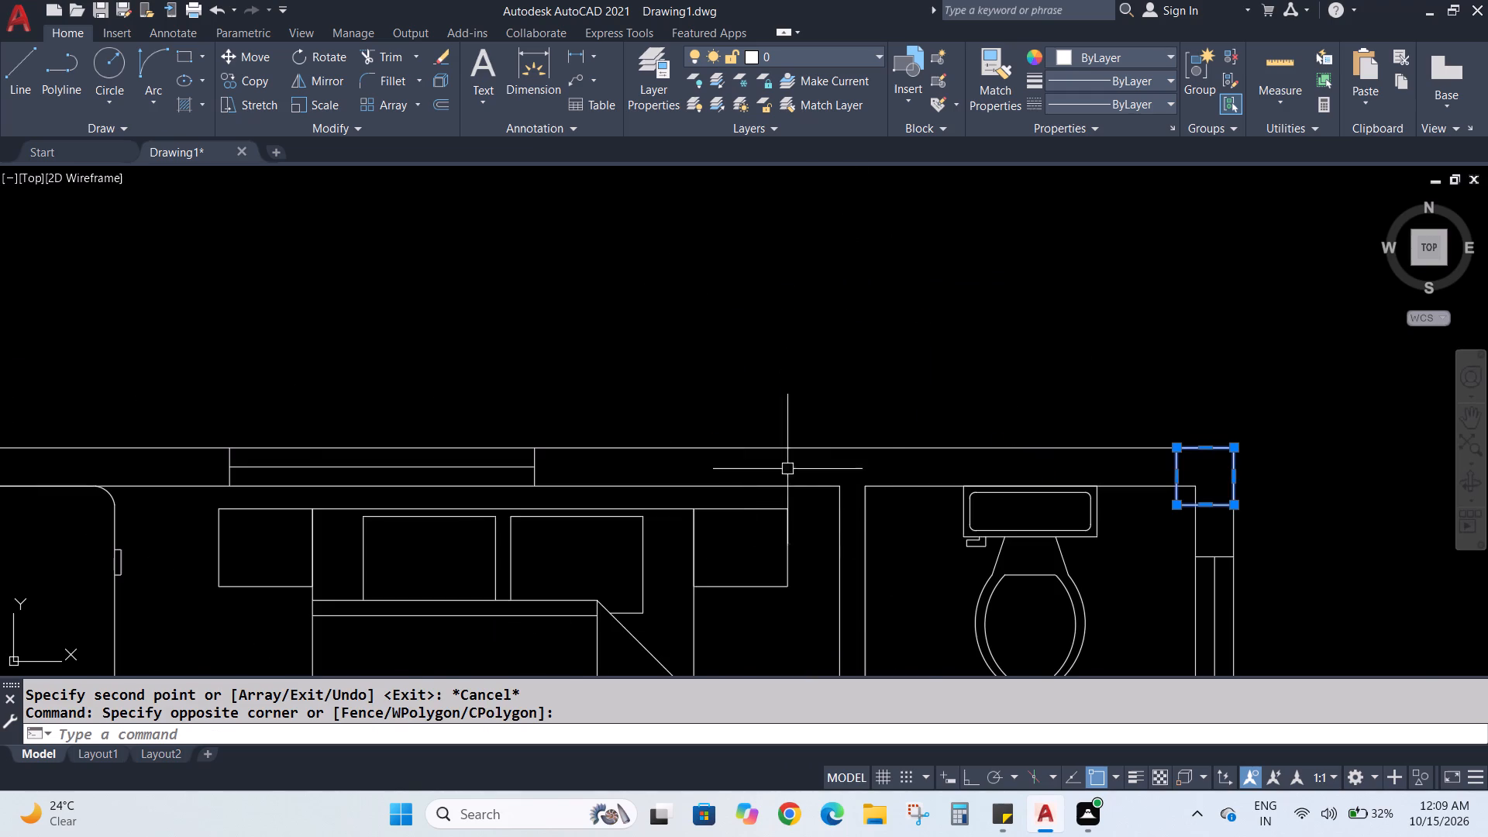
scroll(911, 542, "up", 2)
middle_click_drag(910, 544, 271, 512)
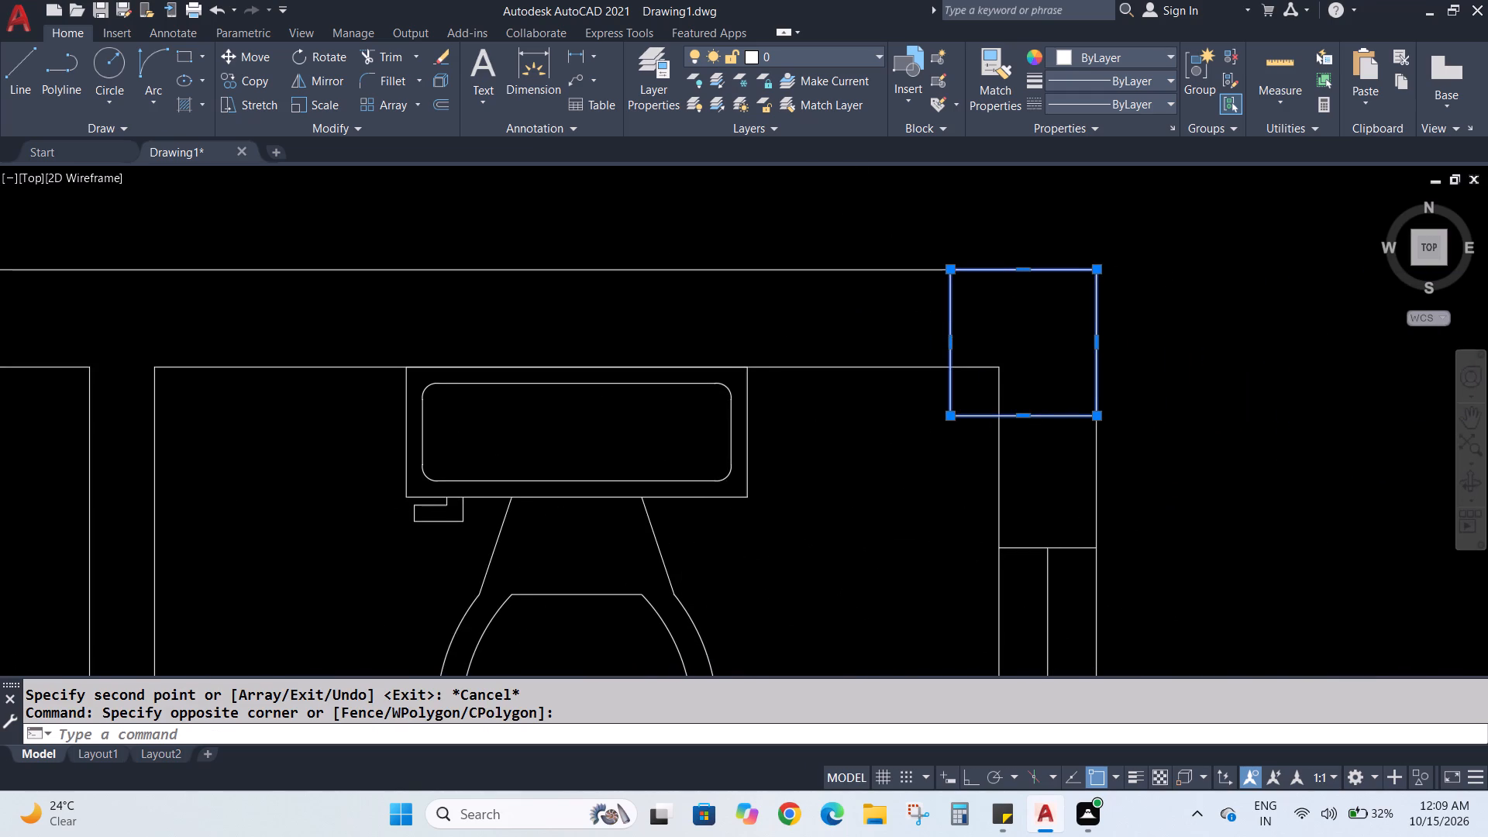
middle_click_drag(271, 512, 281, 519)
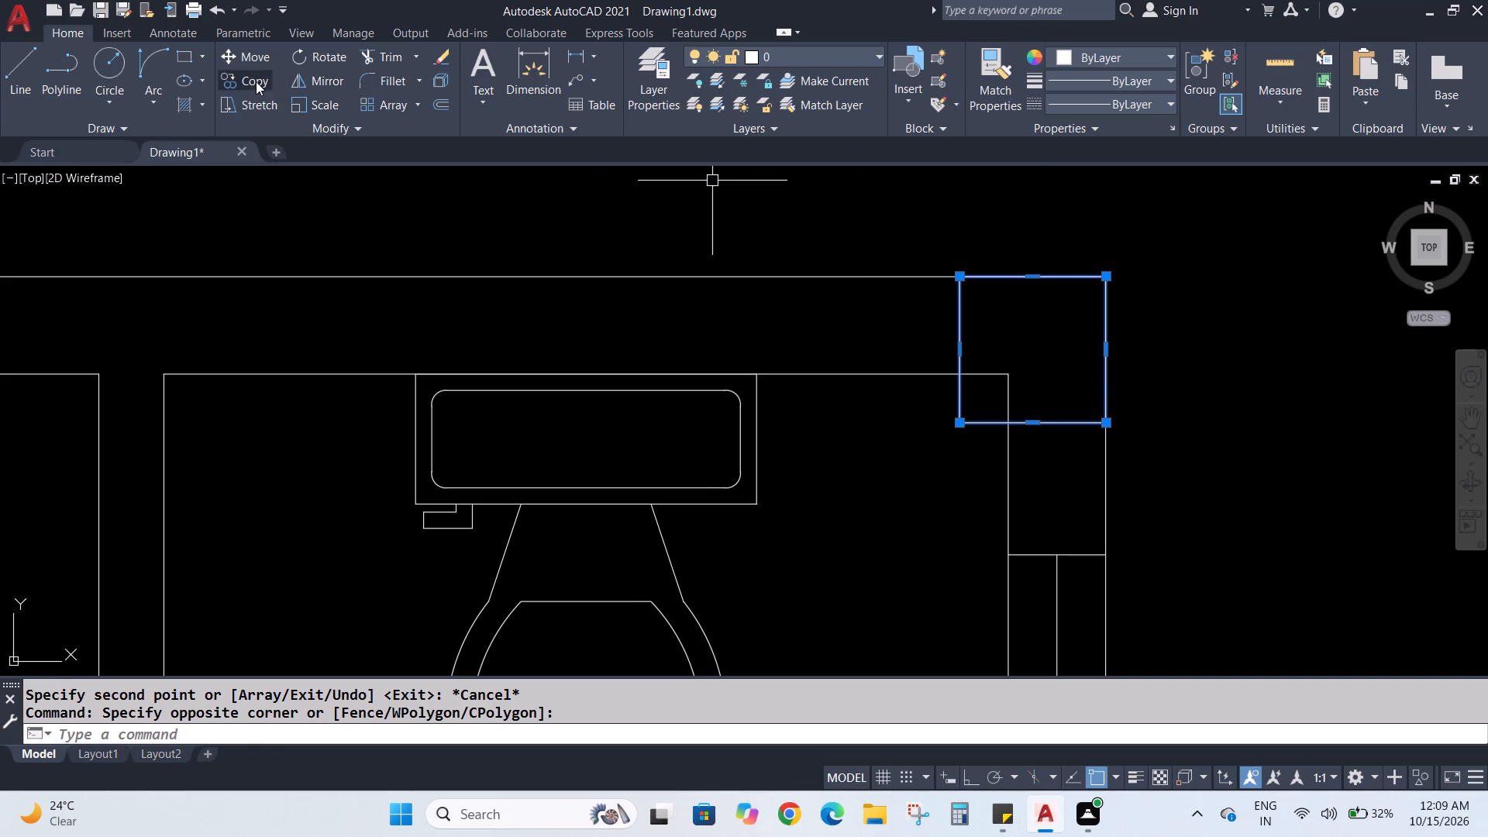
left_click(255, 81)
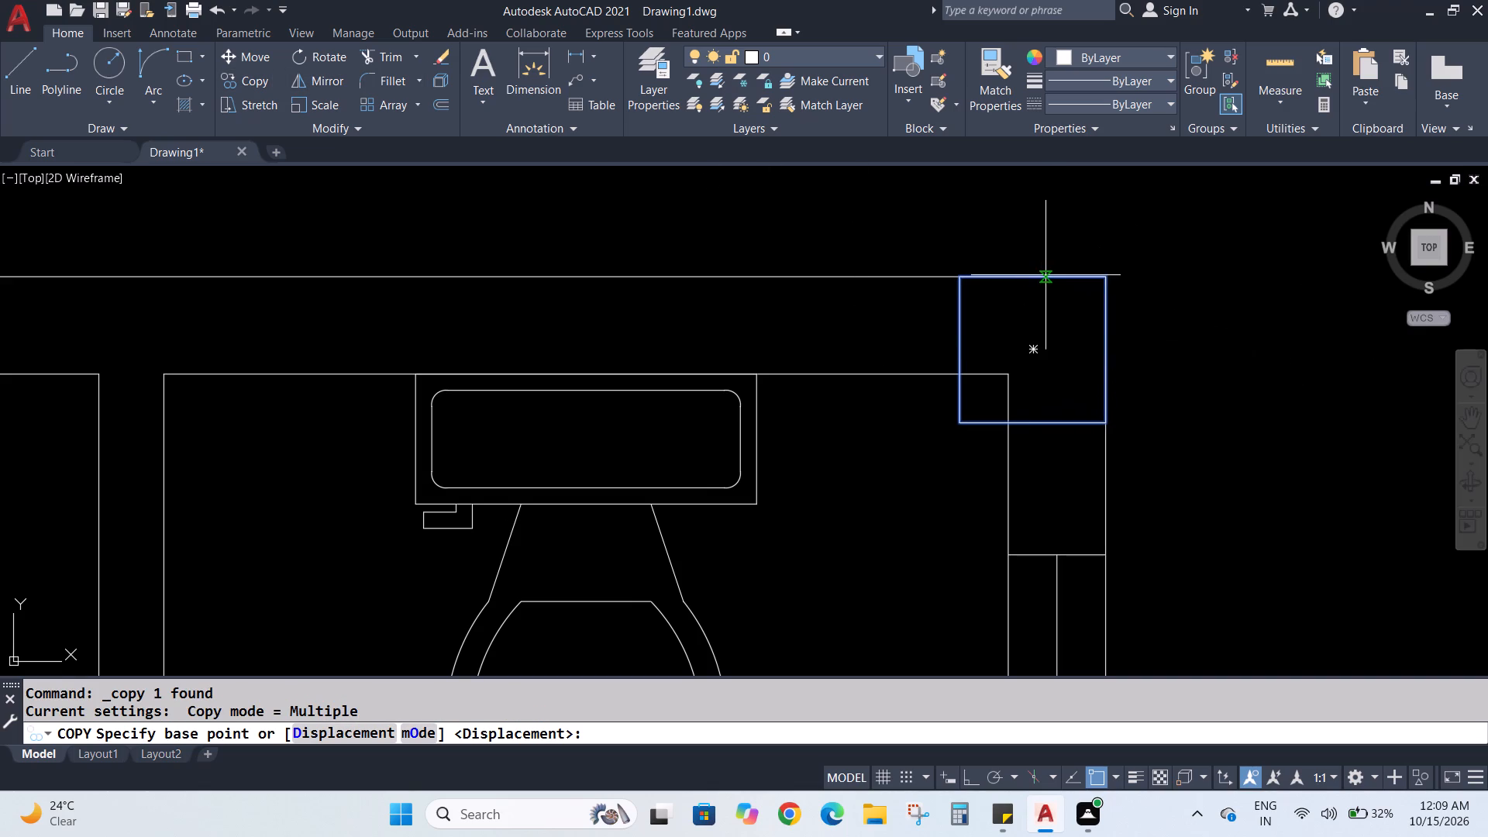
left_click(1030, 275)
middle_click_drag(179, 301, 182, 305)
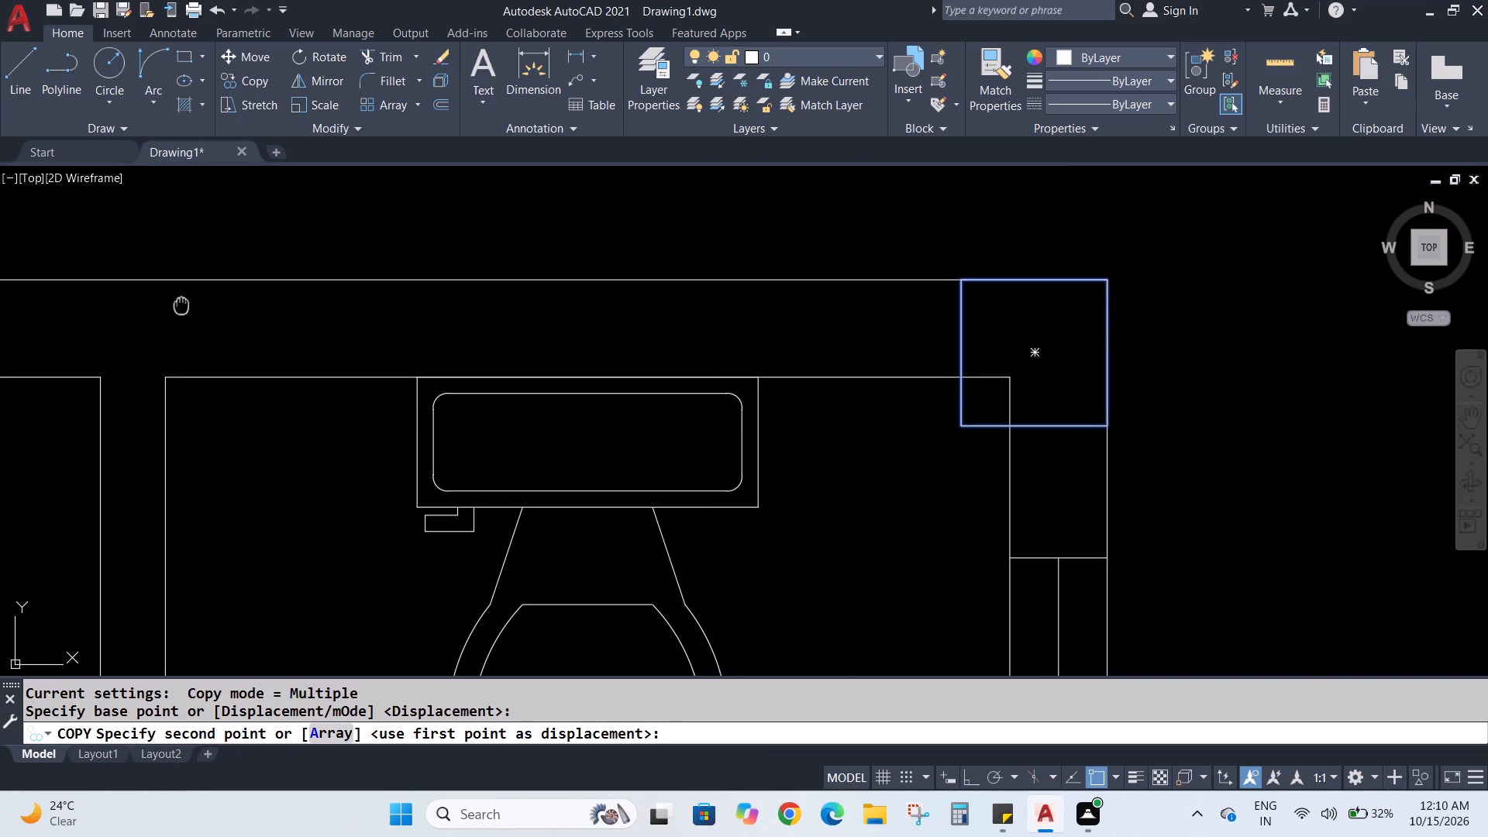
middle_click_drag(182, 305, 613, 359)
scroll(587, 355, "up", 2)
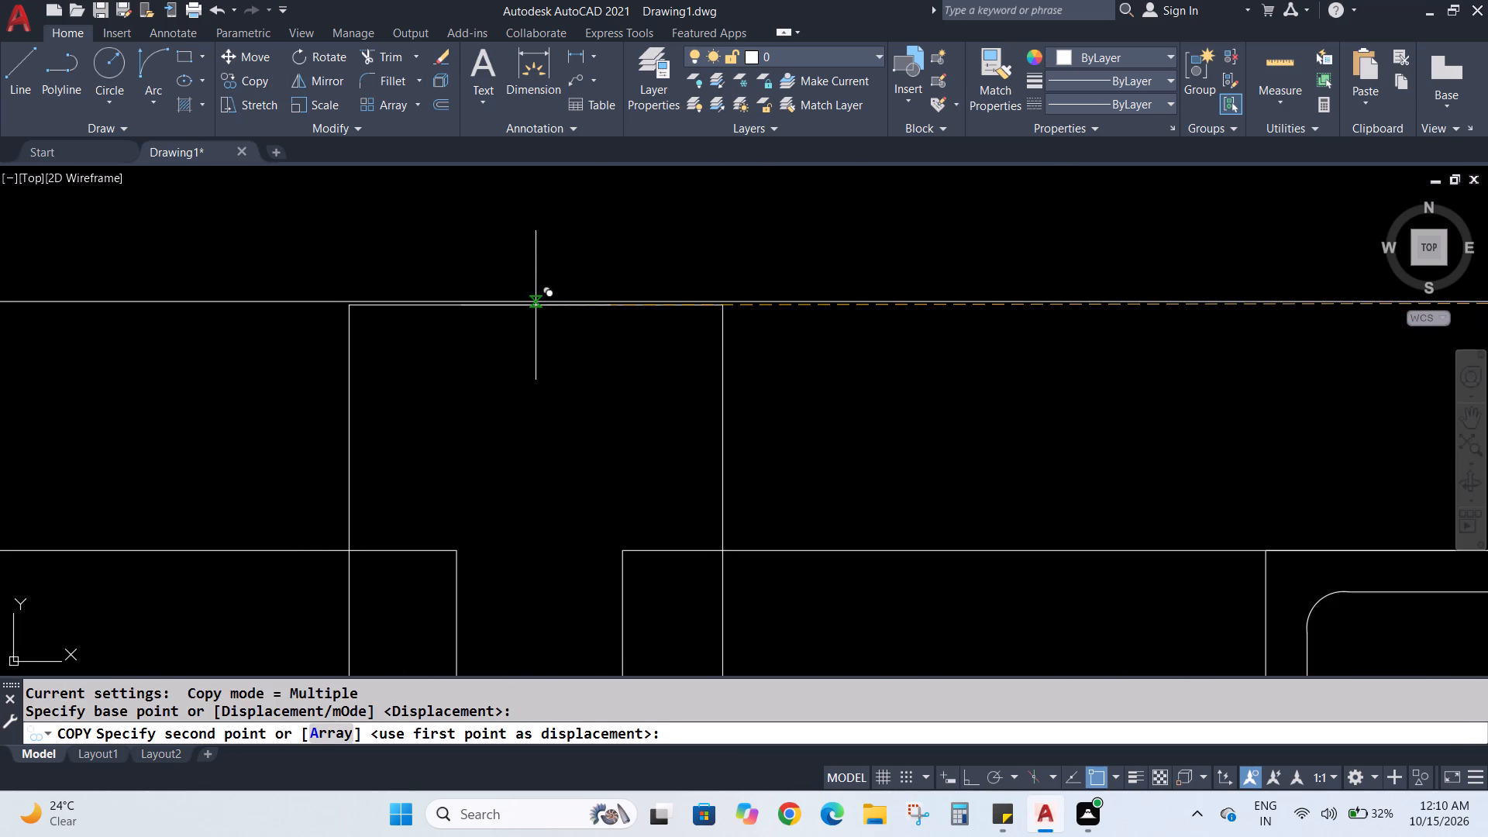
scroll(546, 303, "down", 1)
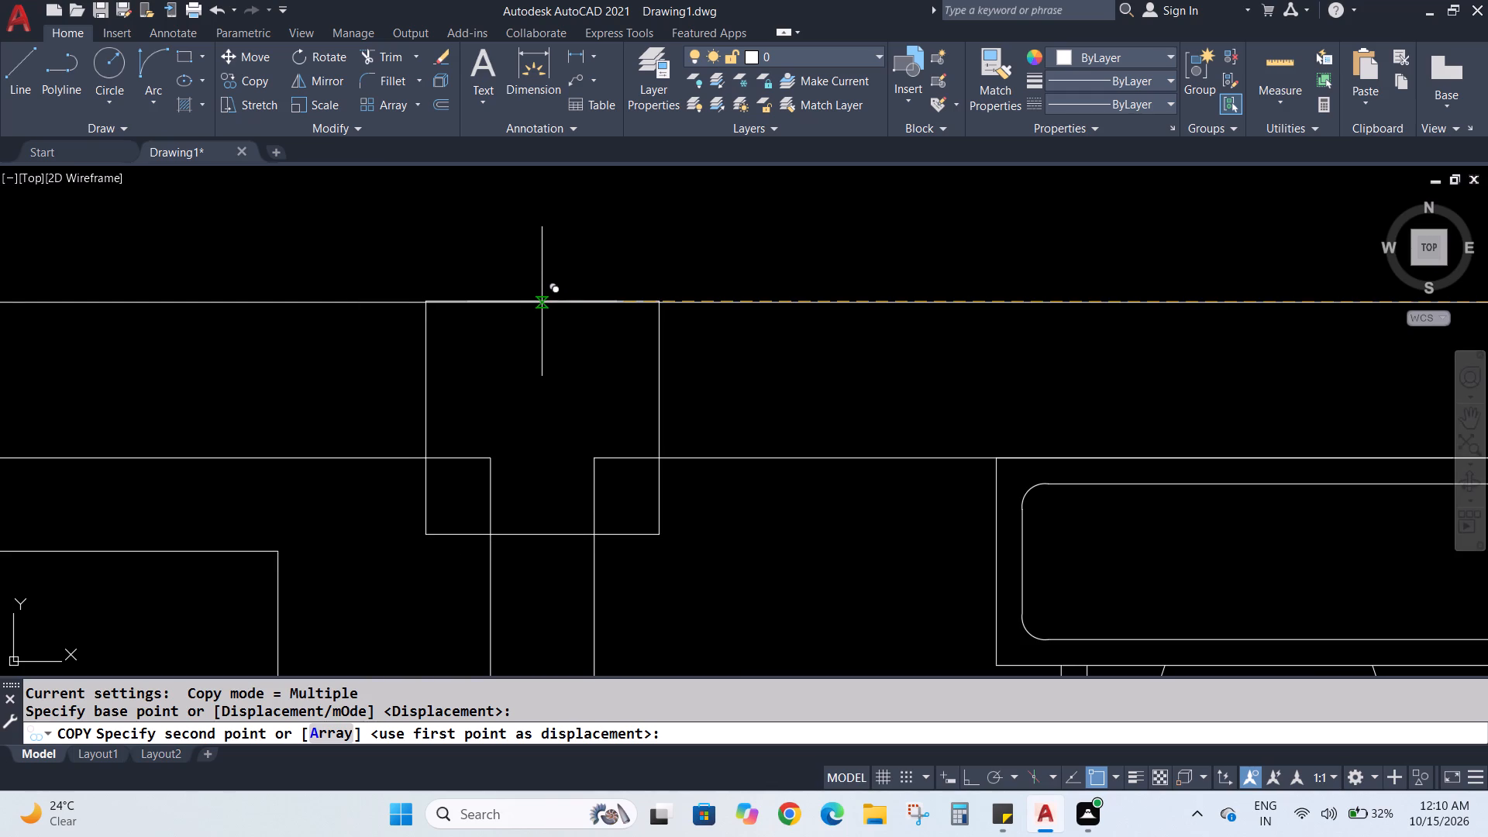
left_click(542, 301)
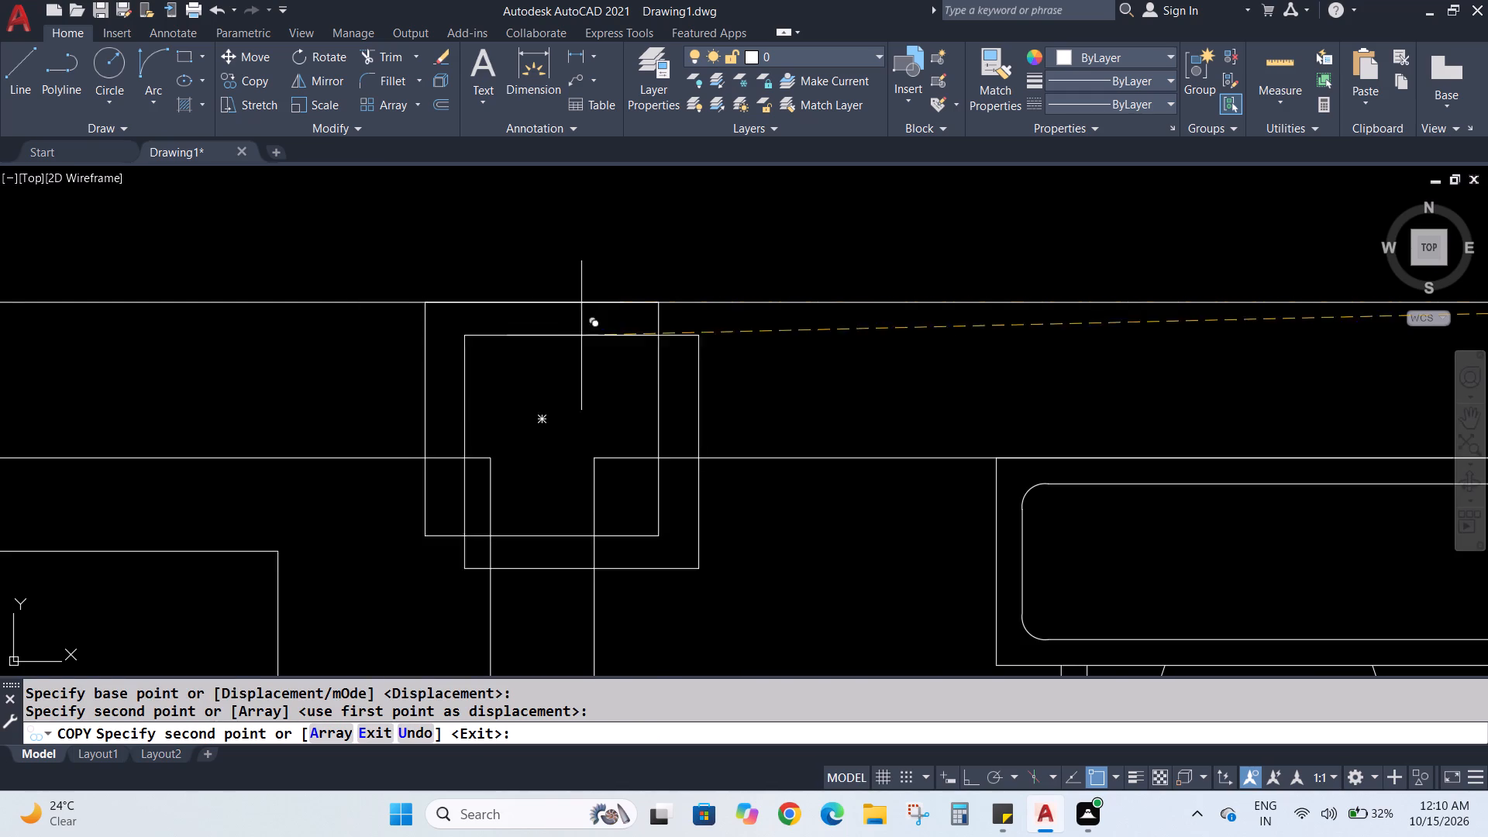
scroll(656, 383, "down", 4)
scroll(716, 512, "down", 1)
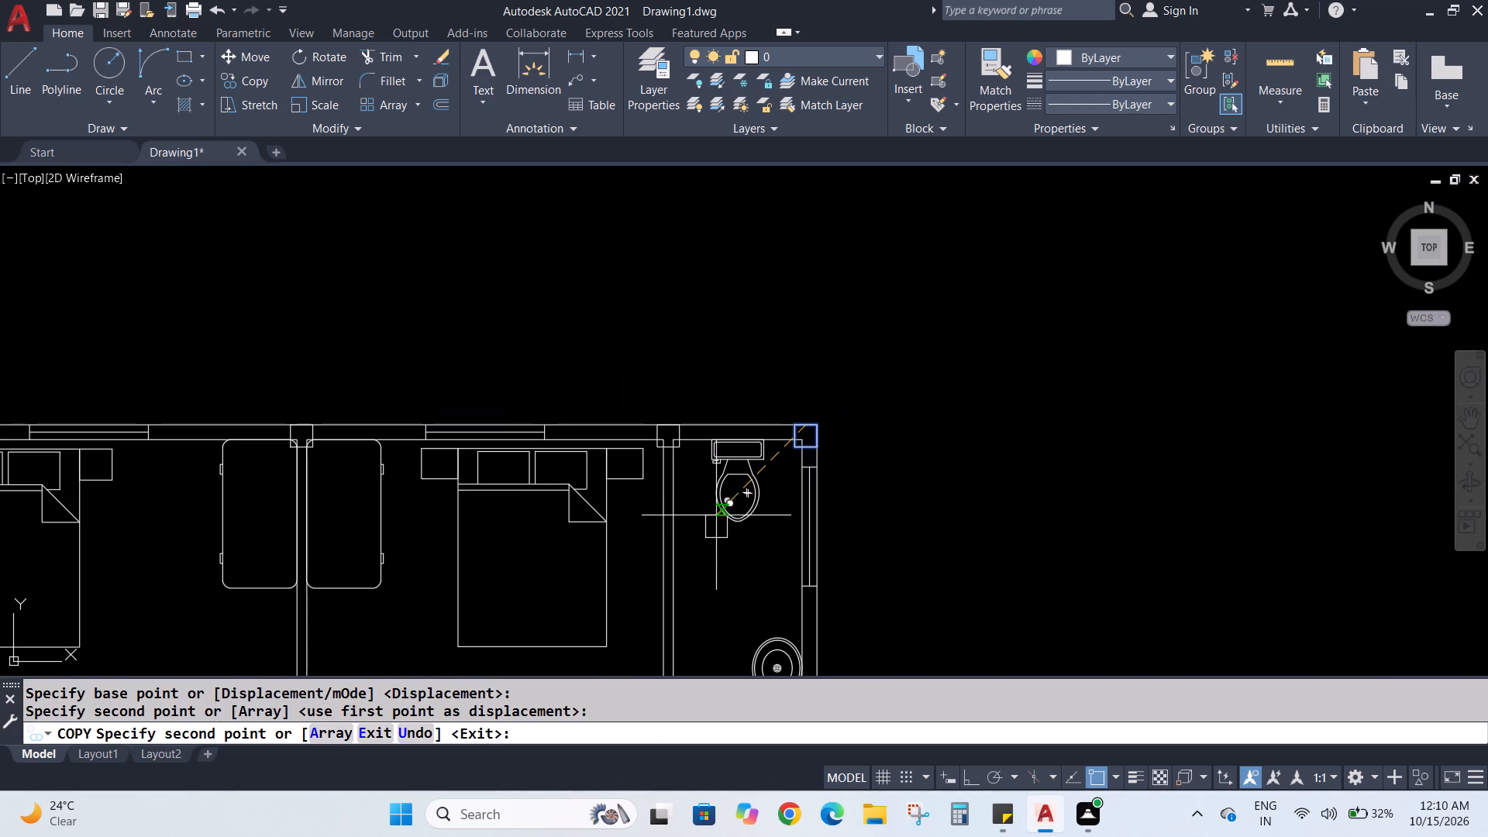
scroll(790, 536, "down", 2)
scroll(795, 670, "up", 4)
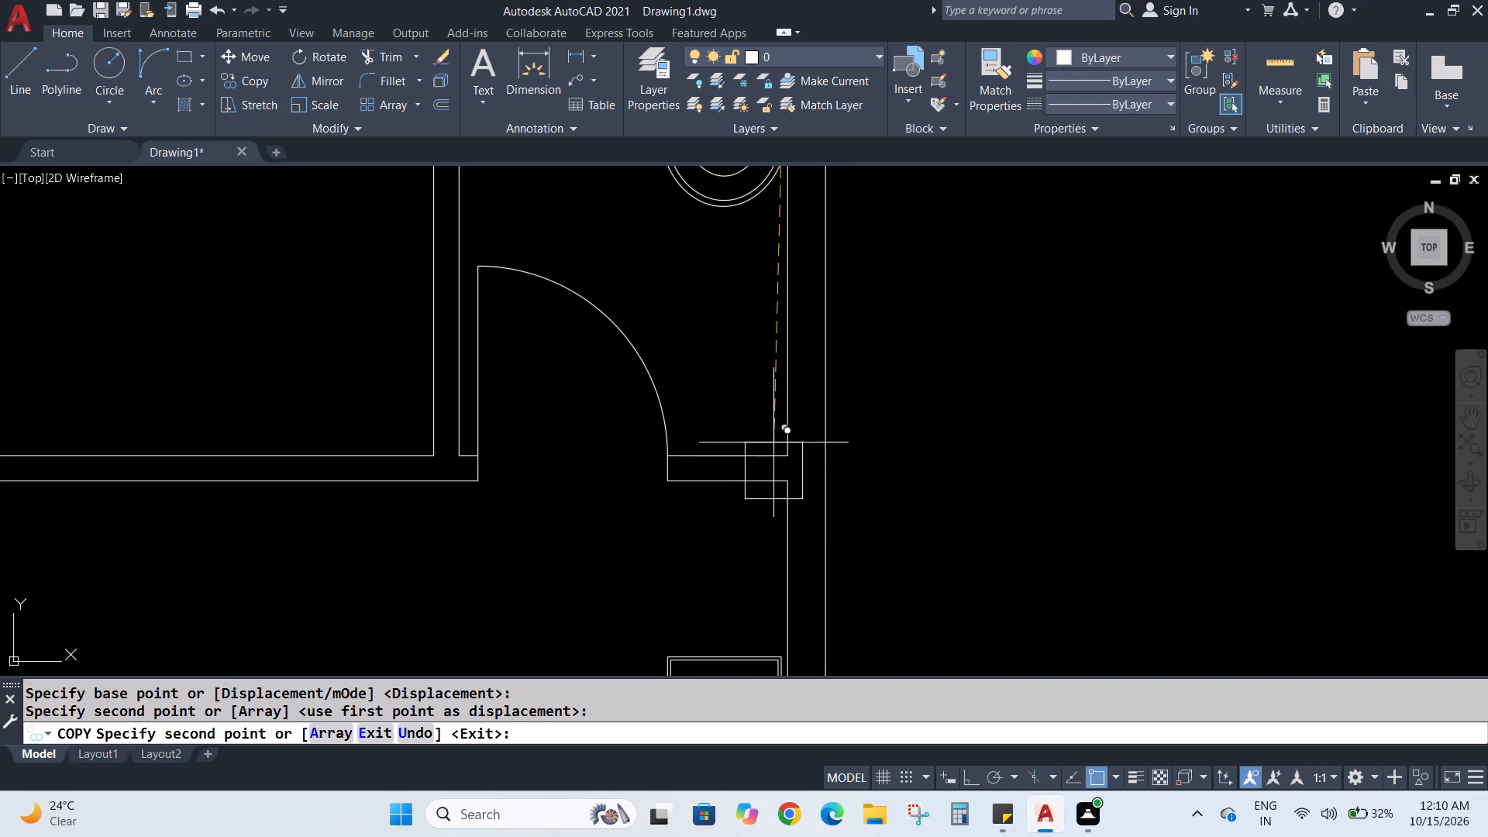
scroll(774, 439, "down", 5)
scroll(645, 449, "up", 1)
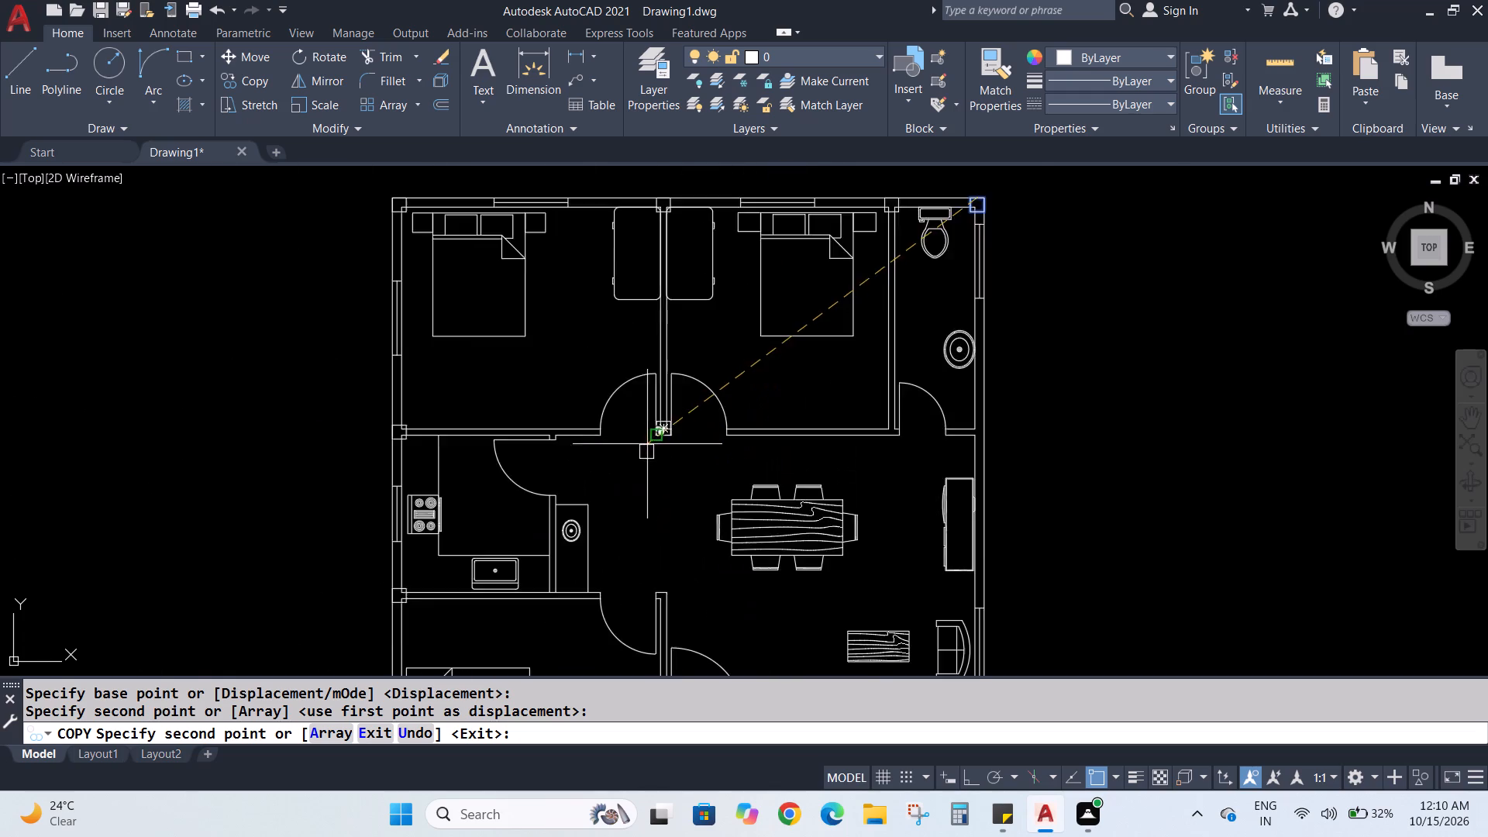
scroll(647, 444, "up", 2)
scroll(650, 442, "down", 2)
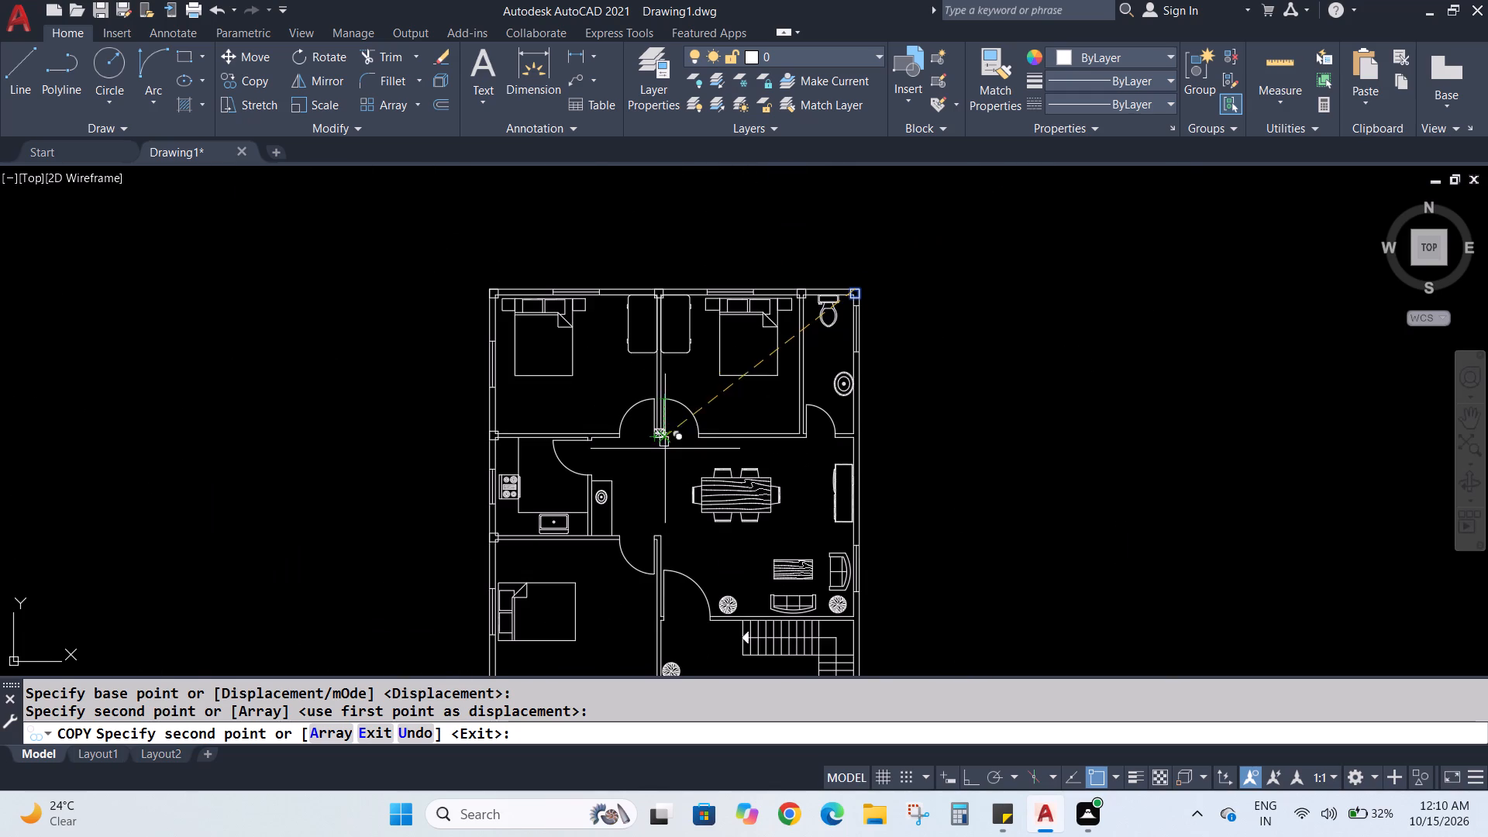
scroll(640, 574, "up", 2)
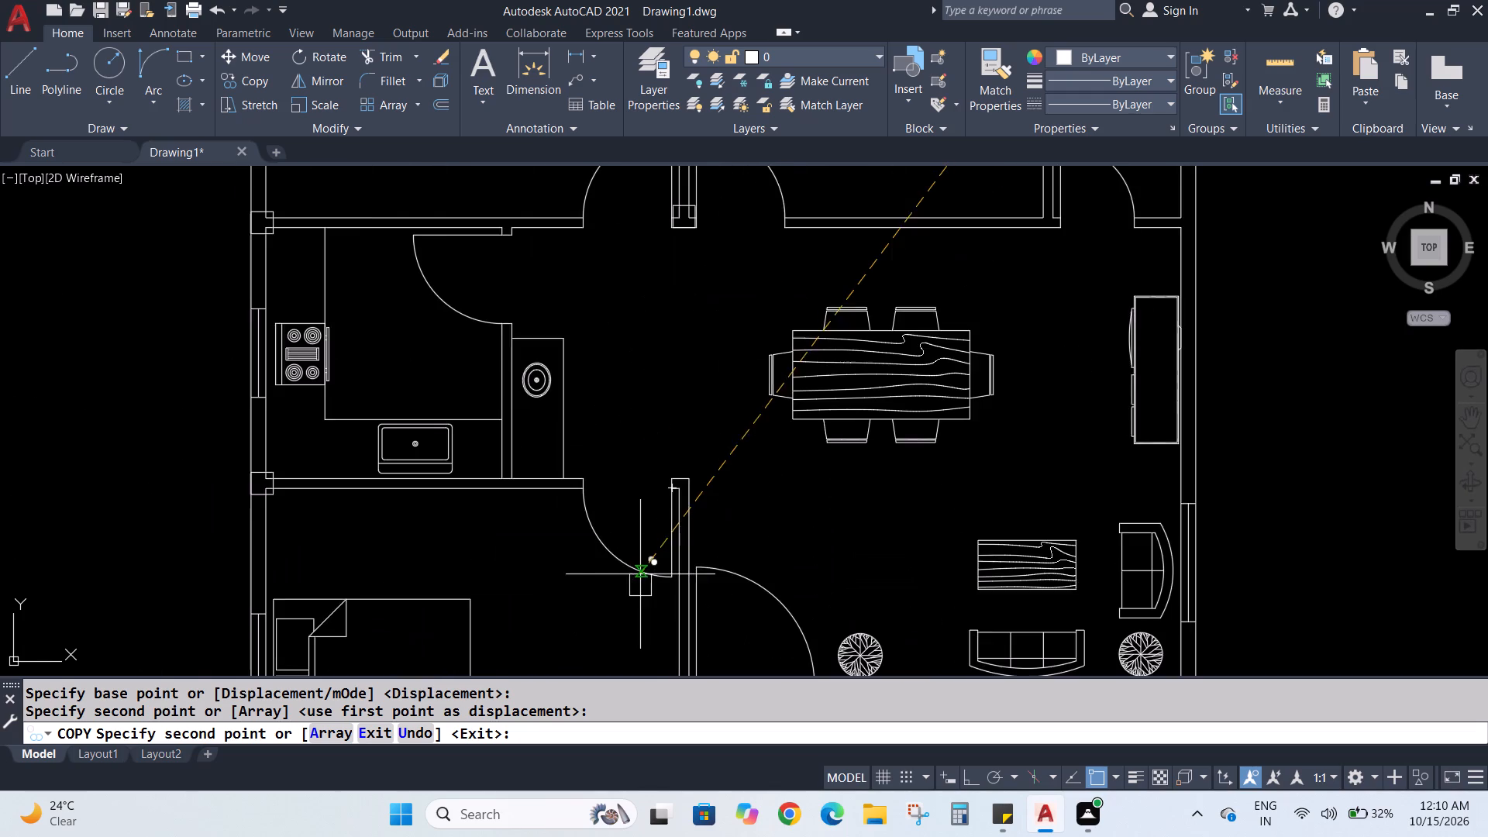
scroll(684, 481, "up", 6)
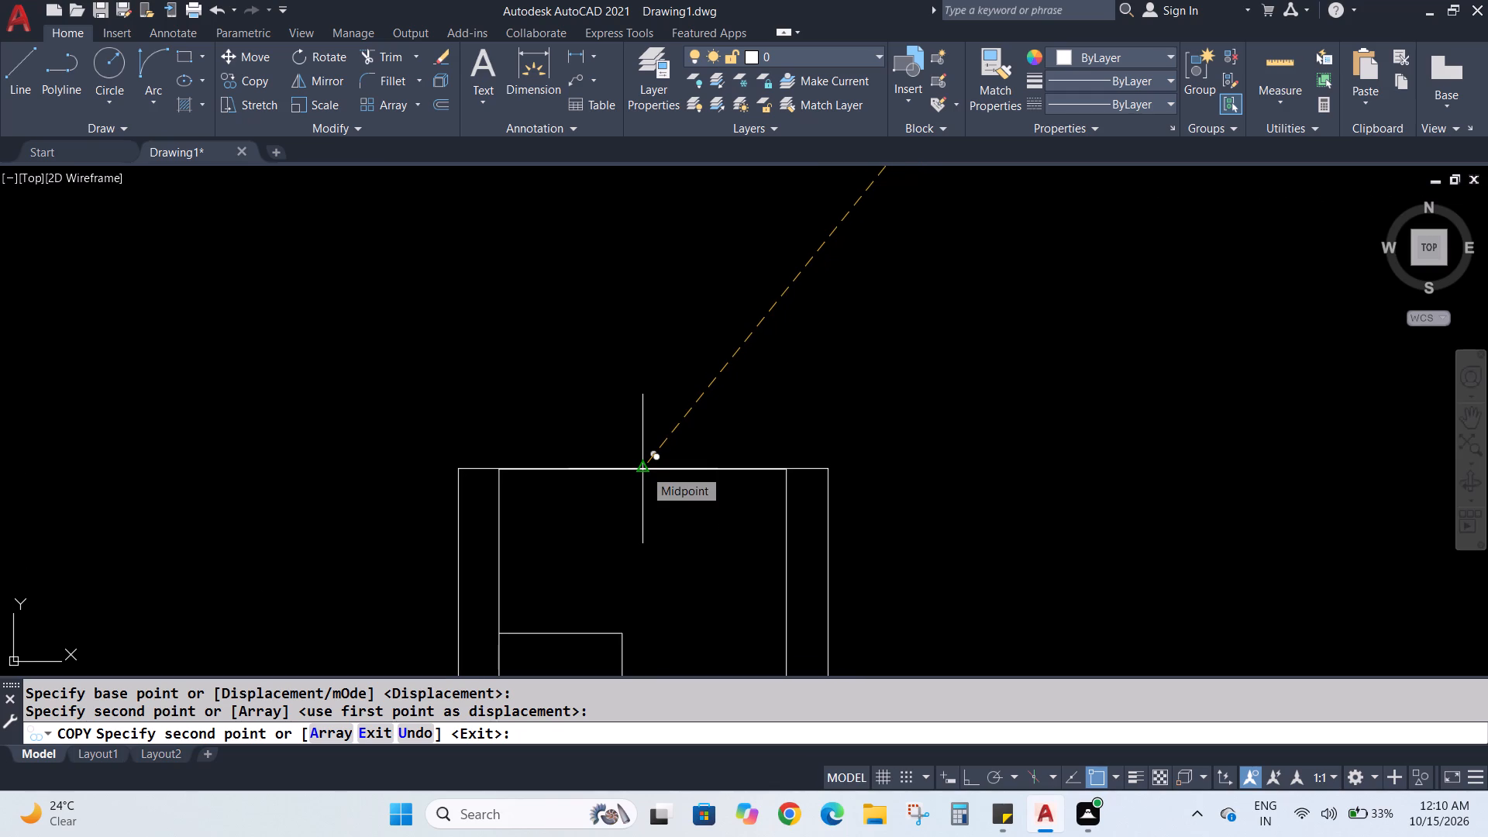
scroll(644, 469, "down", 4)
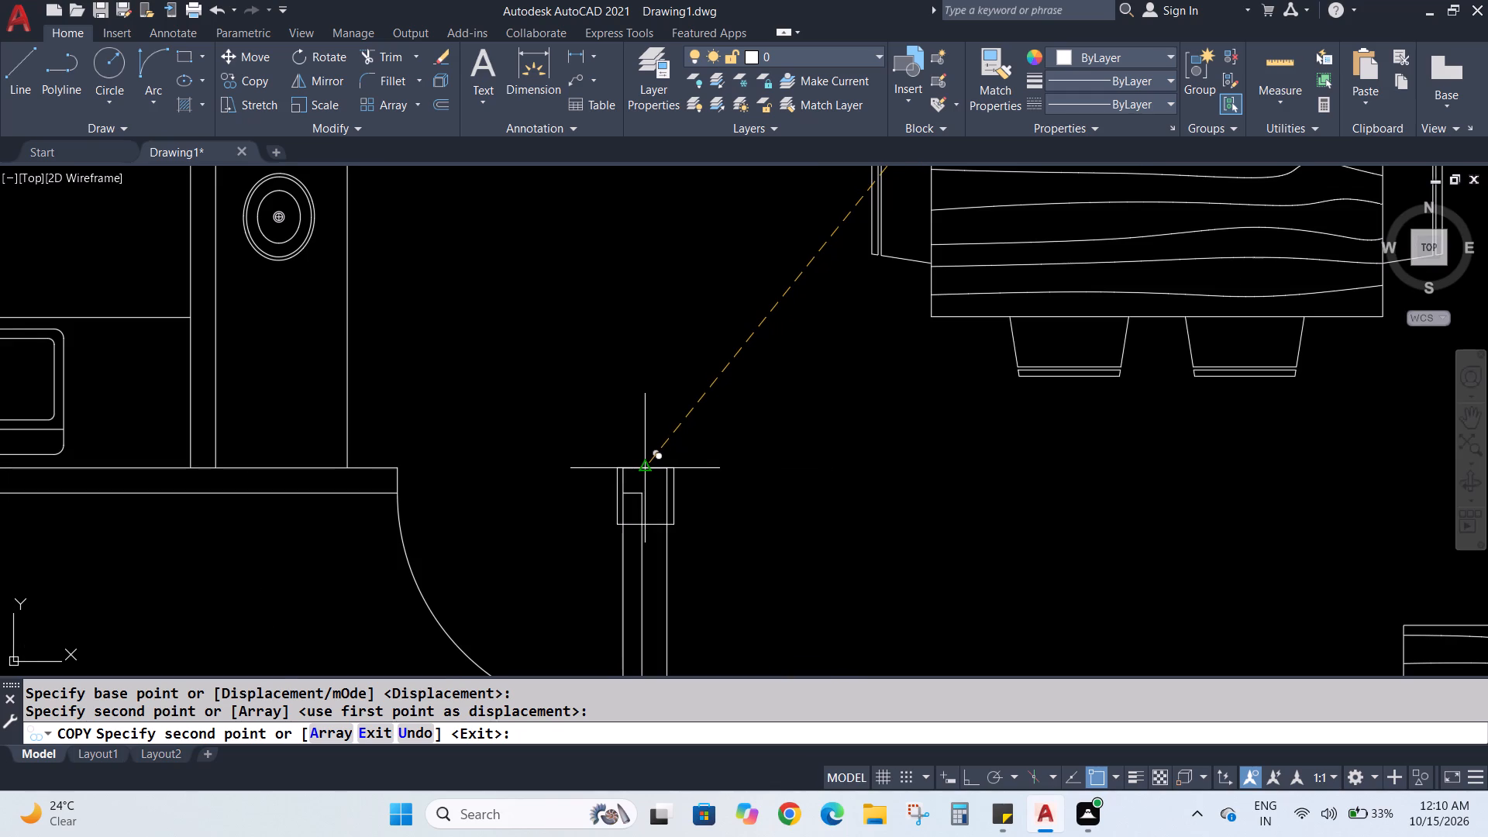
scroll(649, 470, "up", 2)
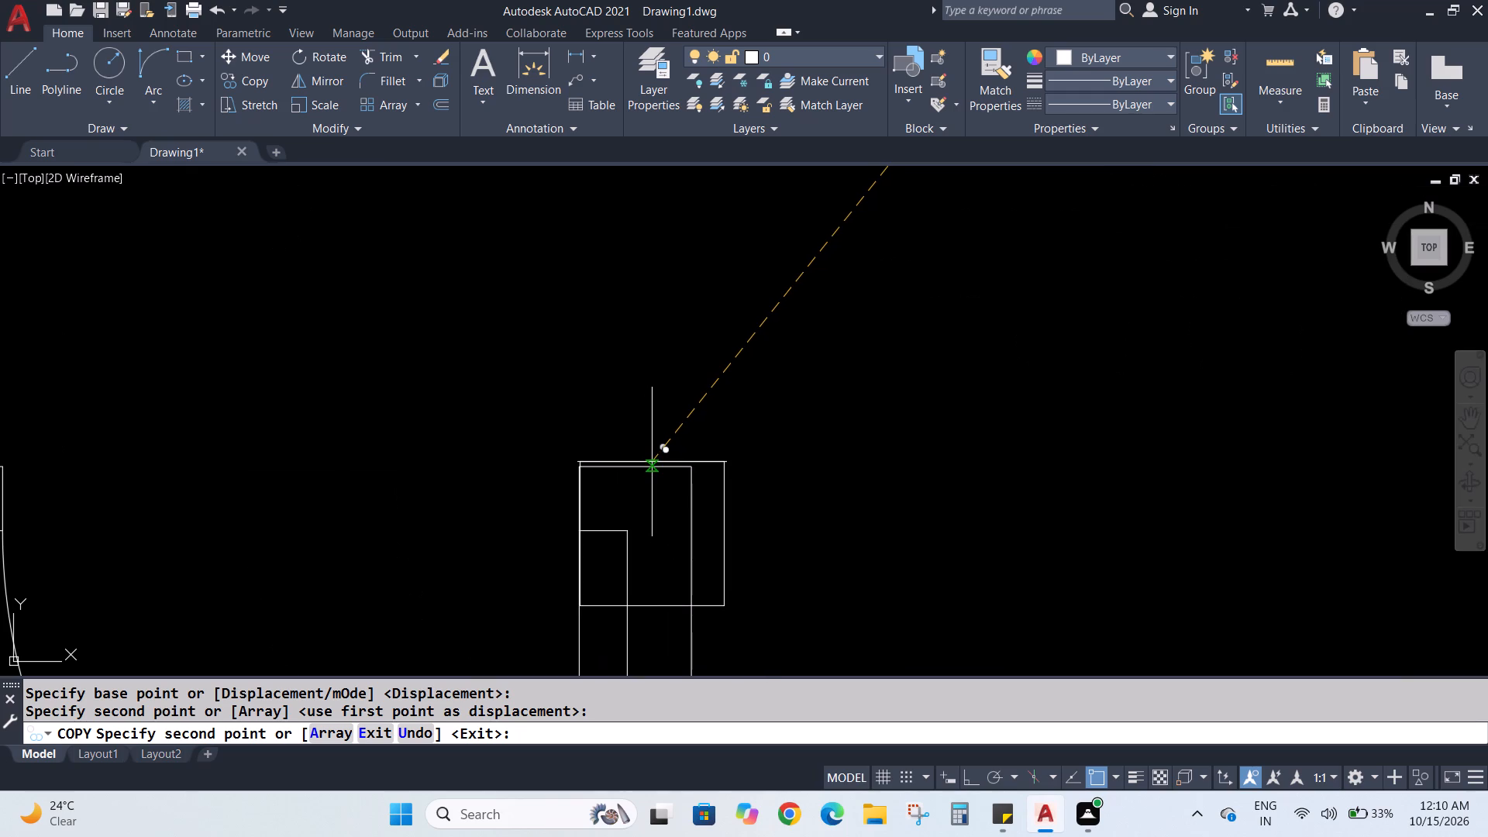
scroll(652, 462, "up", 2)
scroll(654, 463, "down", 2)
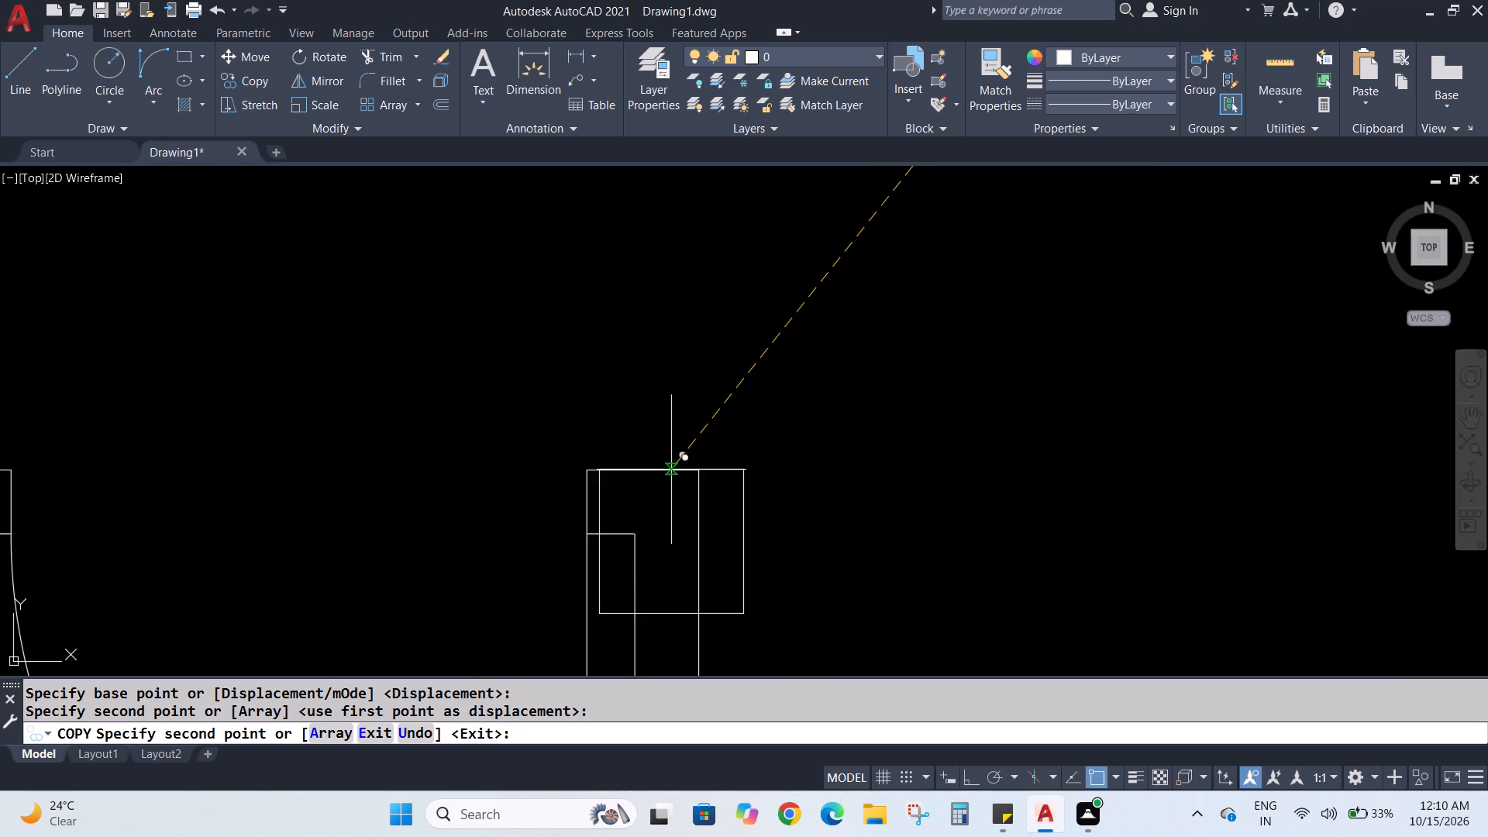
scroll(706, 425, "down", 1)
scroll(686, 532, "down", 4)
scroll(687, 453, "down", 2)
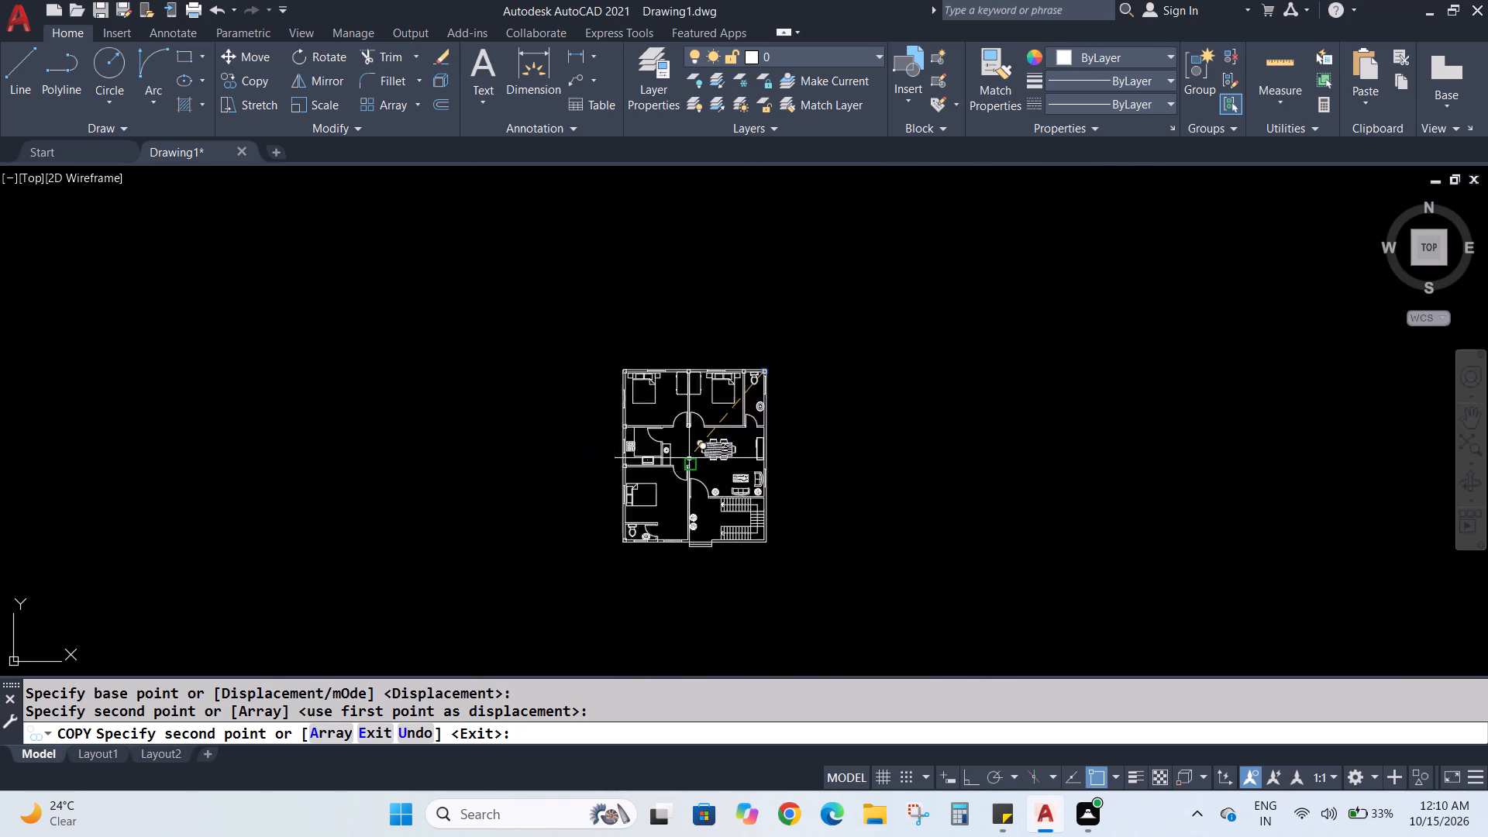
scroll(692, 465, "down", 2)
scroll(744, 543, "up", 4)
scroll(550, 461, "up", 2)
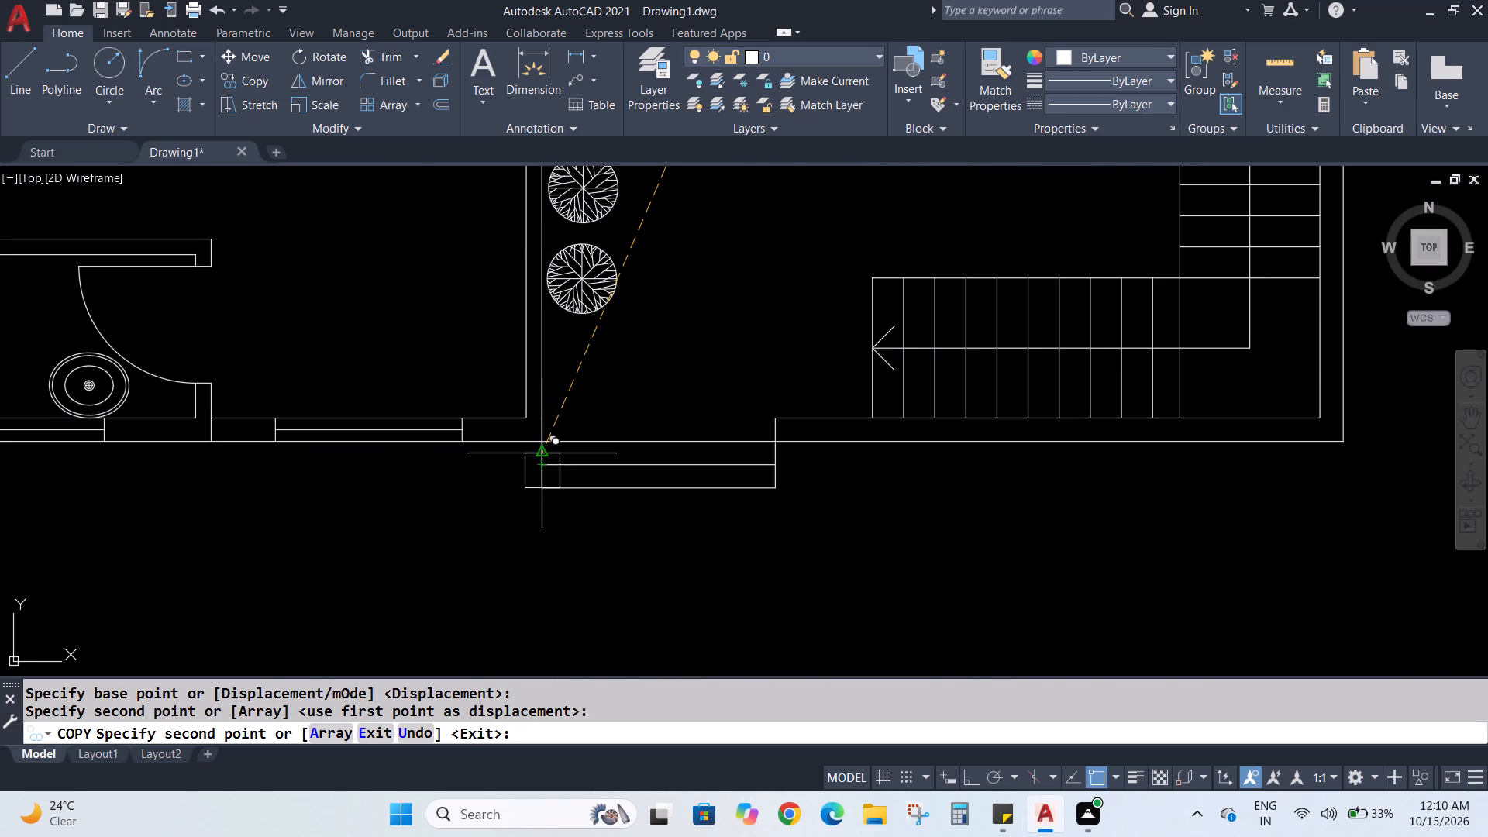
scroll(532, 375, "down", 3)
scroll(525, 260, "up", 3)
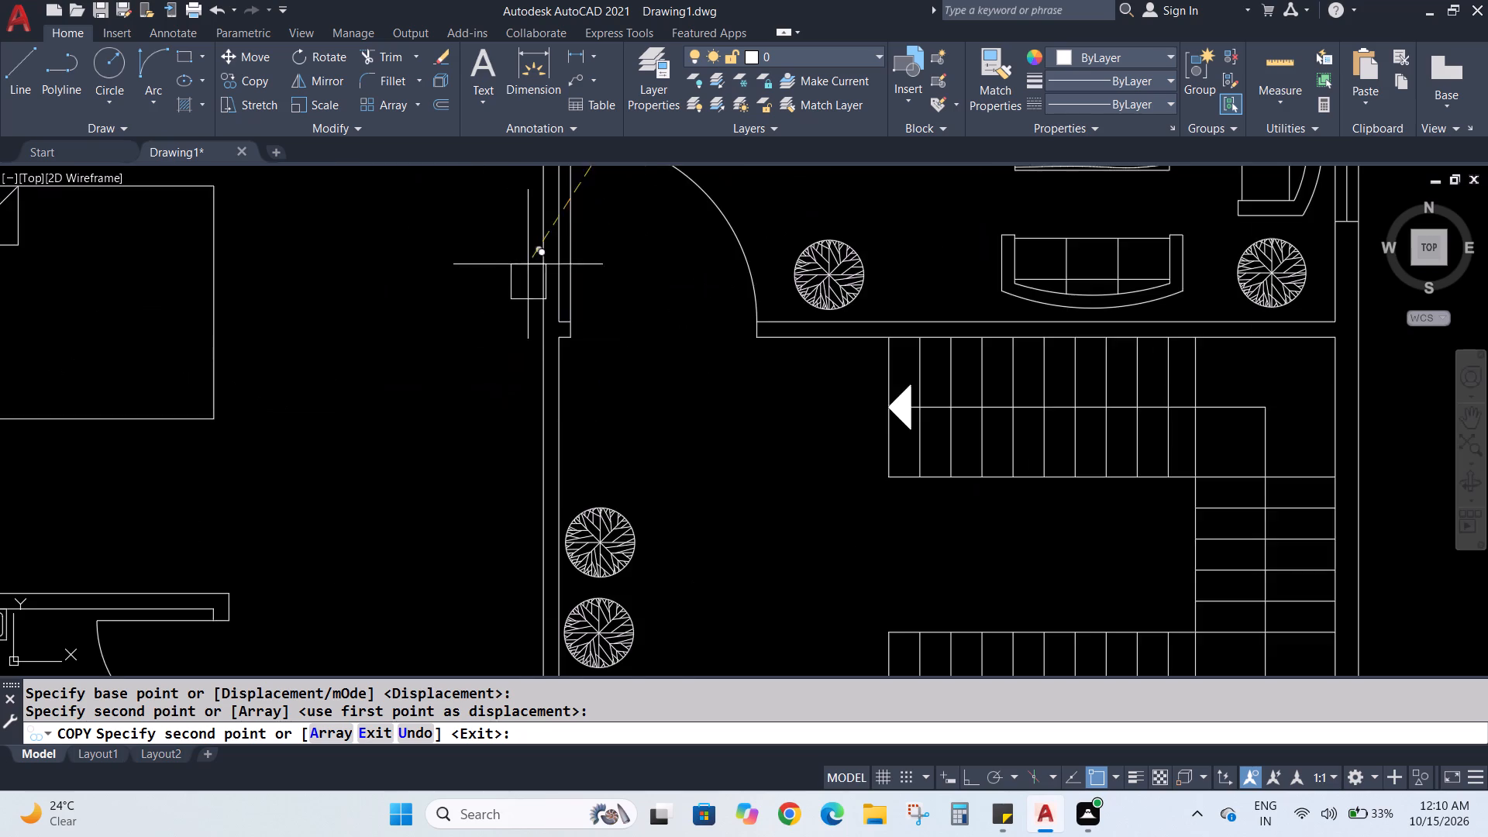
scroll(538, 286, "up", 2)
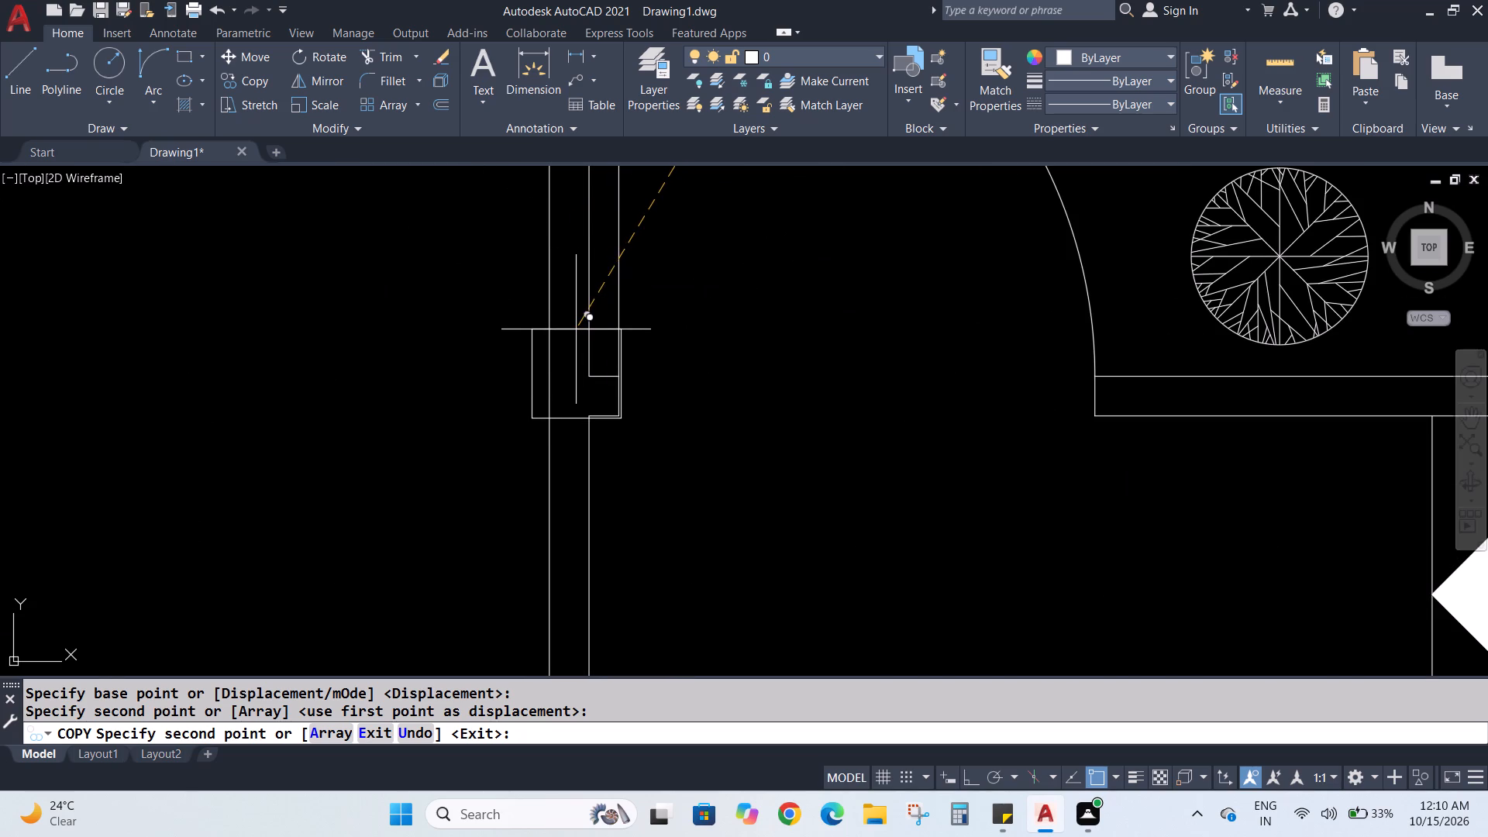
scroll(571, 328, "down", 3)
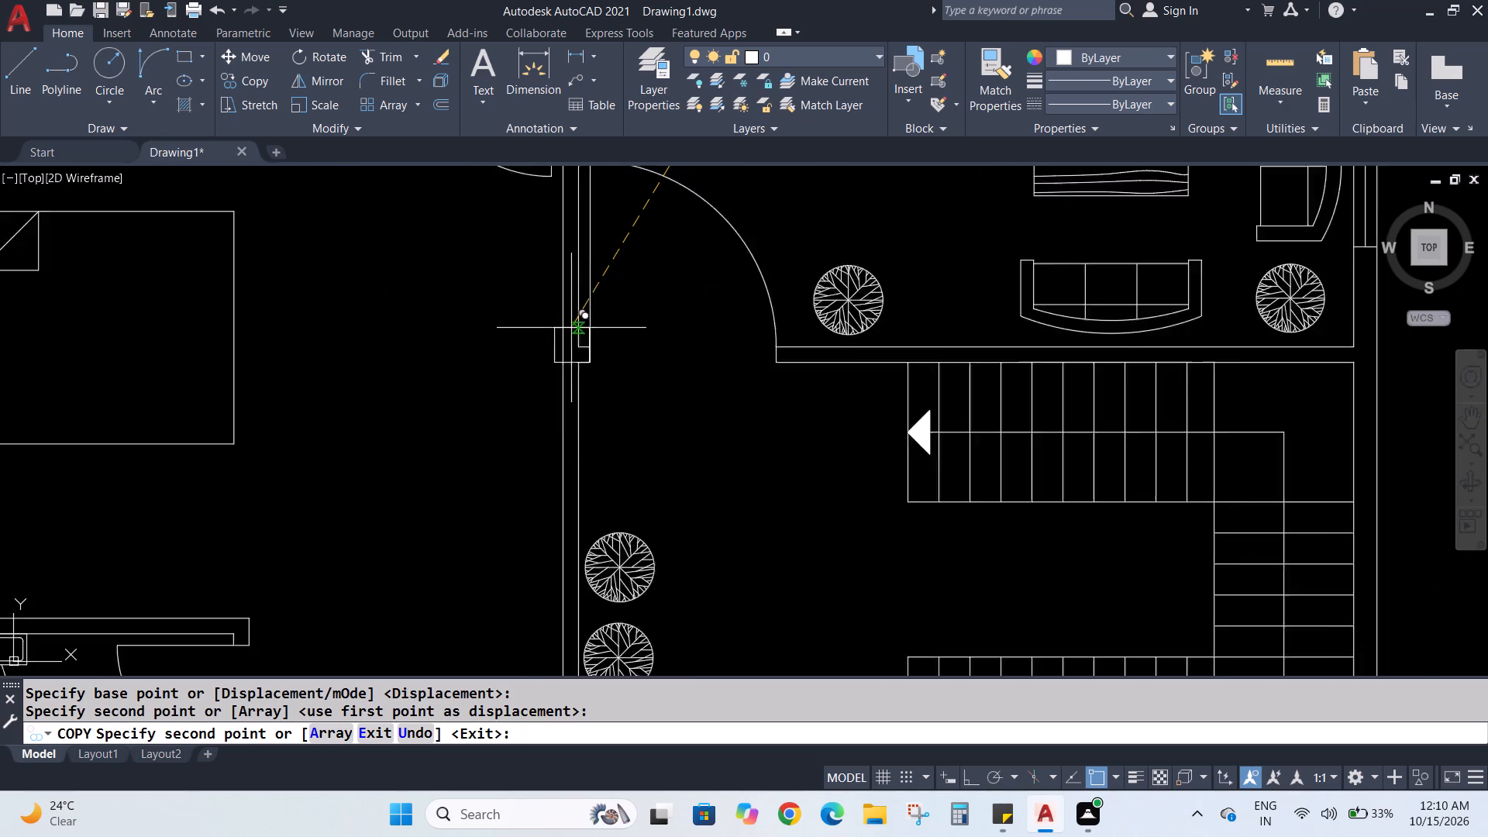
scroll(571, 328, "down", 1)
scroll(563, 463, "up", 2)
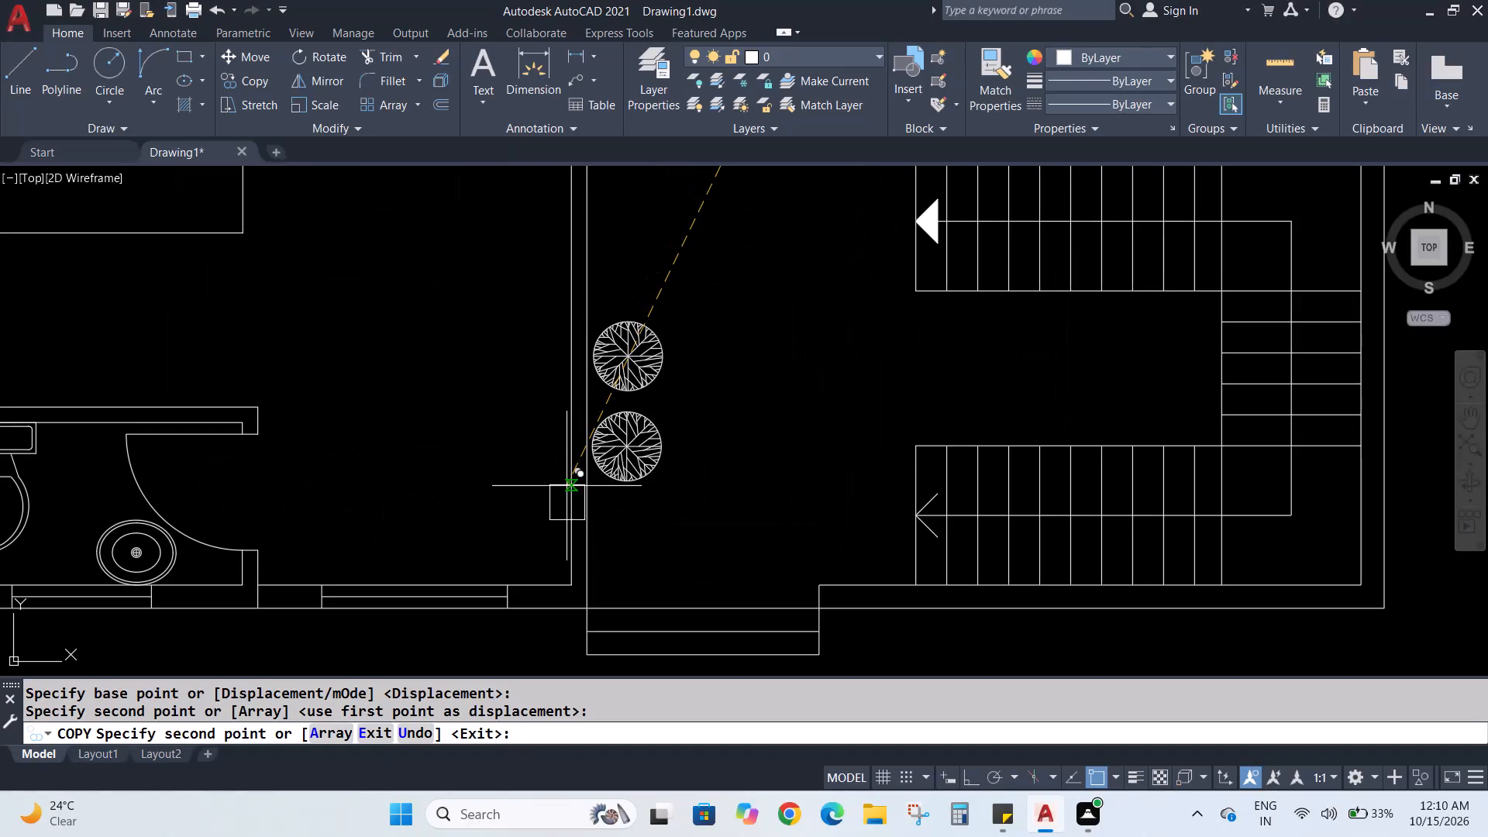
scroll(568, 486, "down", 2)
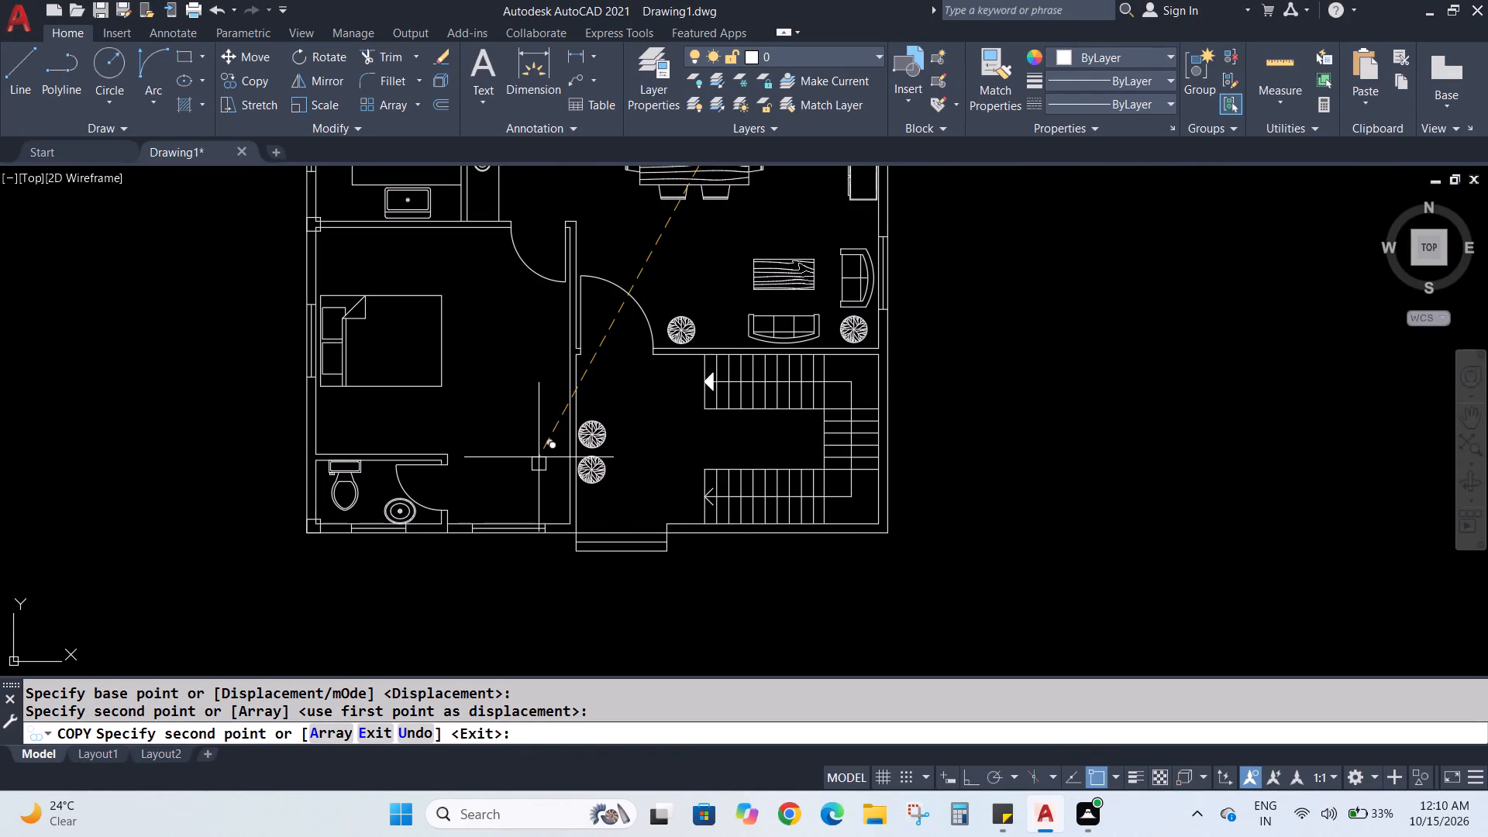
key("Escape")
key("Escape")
Copy the lower-left exterior corner square by its lower-right corner onto the outer bottom wall corner beside the entrance steps.
left_click_drag(263, 507, 267, 507)
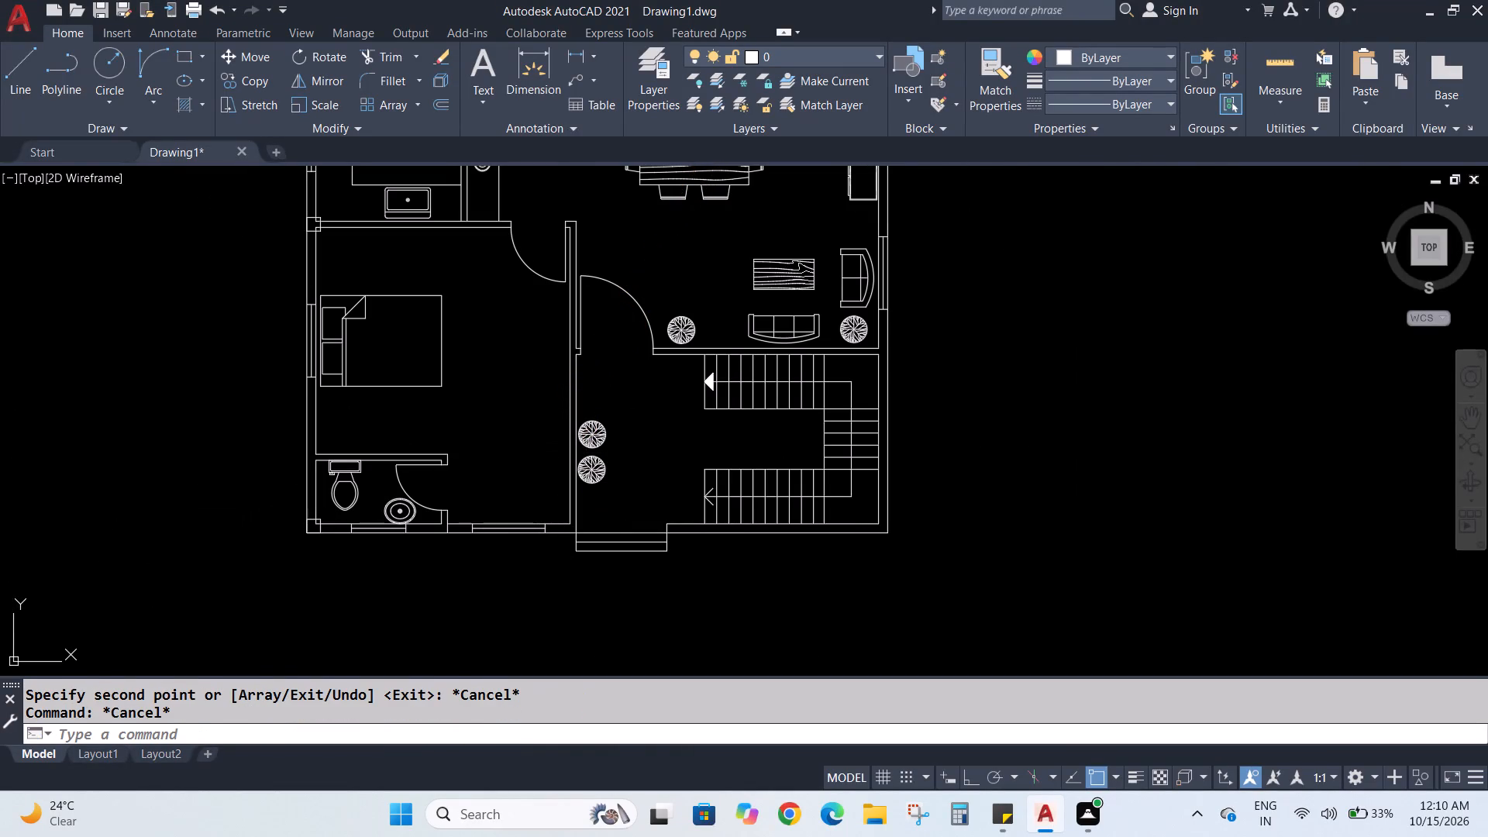
left_click_drag(267, 507, 270, 507)
left_click(323, 545)
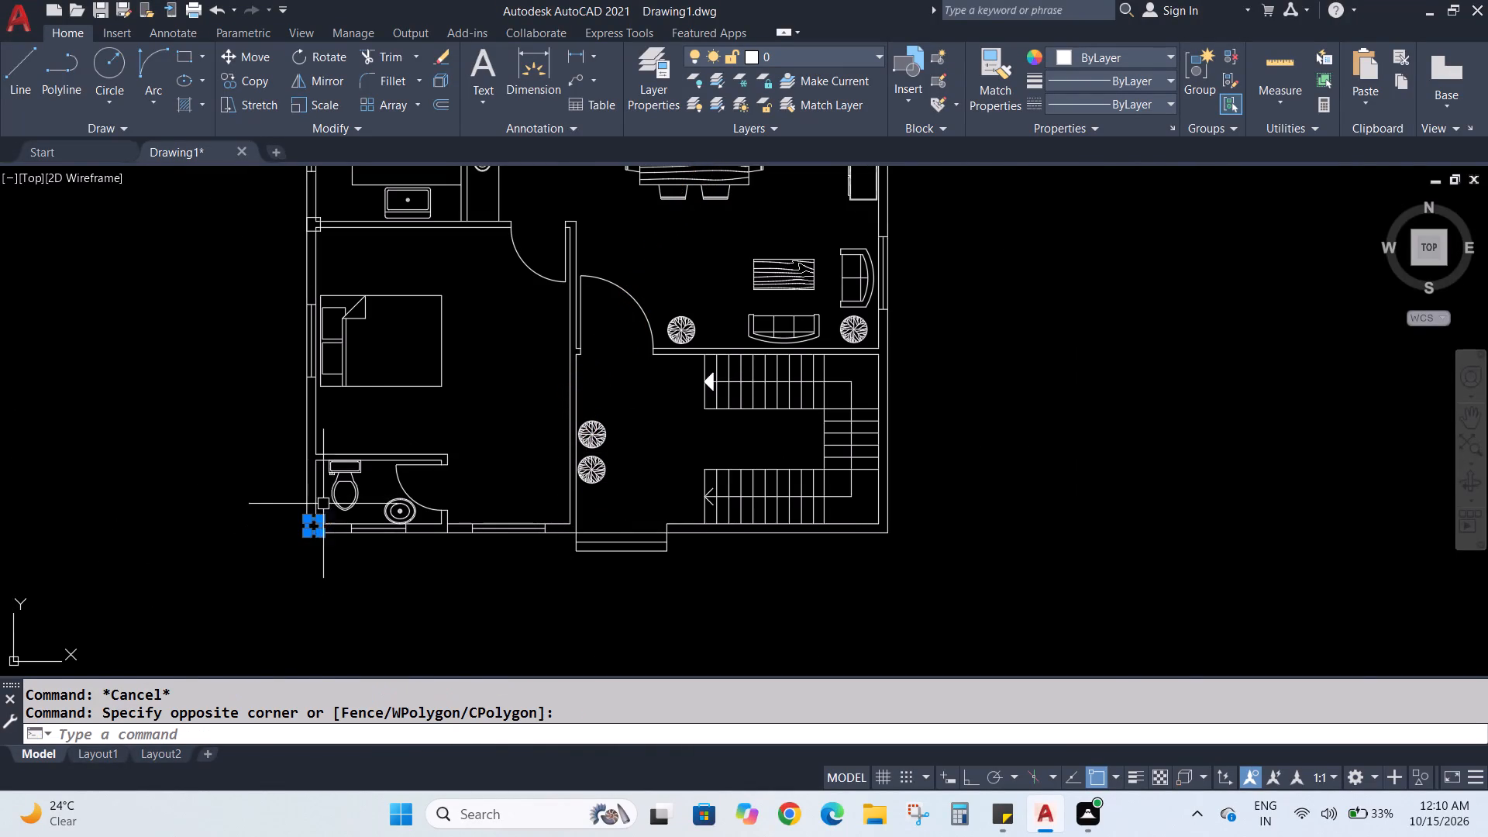
scroll(321, 509, "up", 5)
scroll(324, 526, "down", 2)
middle_click_drag(357, 531, 370, 395)
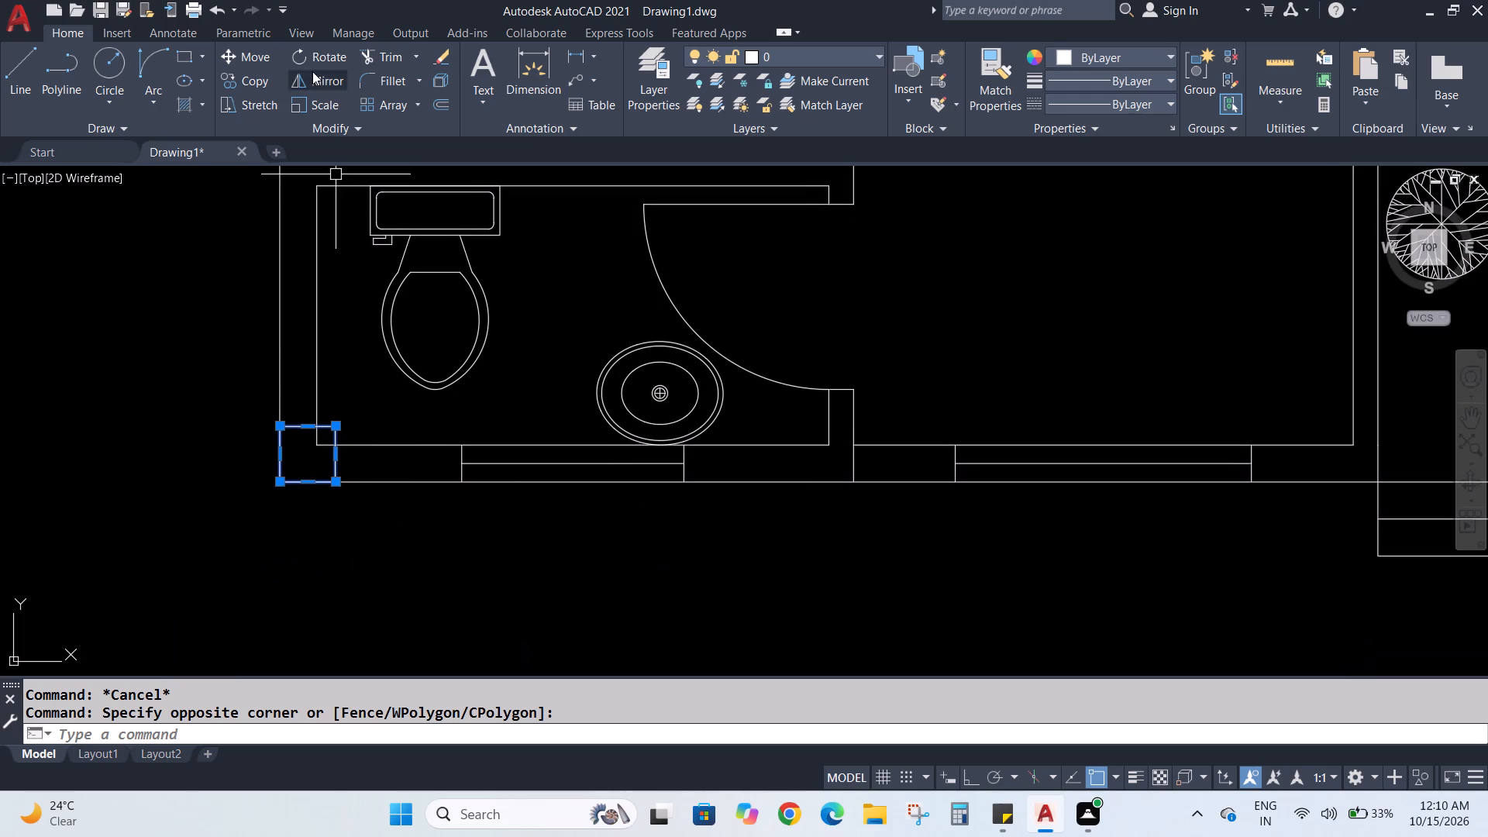
left_click(253, 84)
left_click(336, 484)
scroll(547, 512, "down", 3)
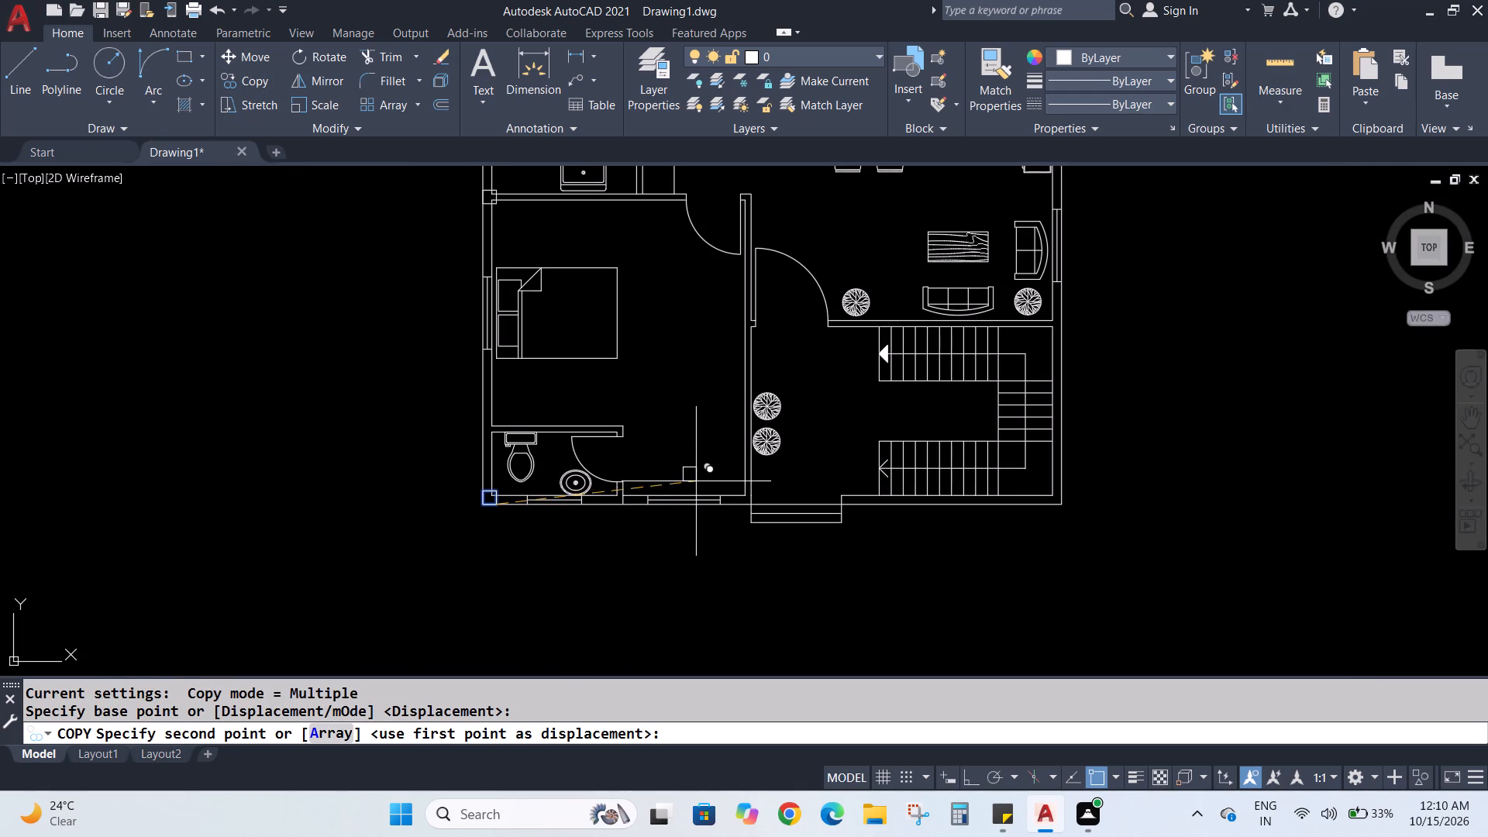
scroll(765, 515, "up", 3)
scroll(683, 474, "up", 2)
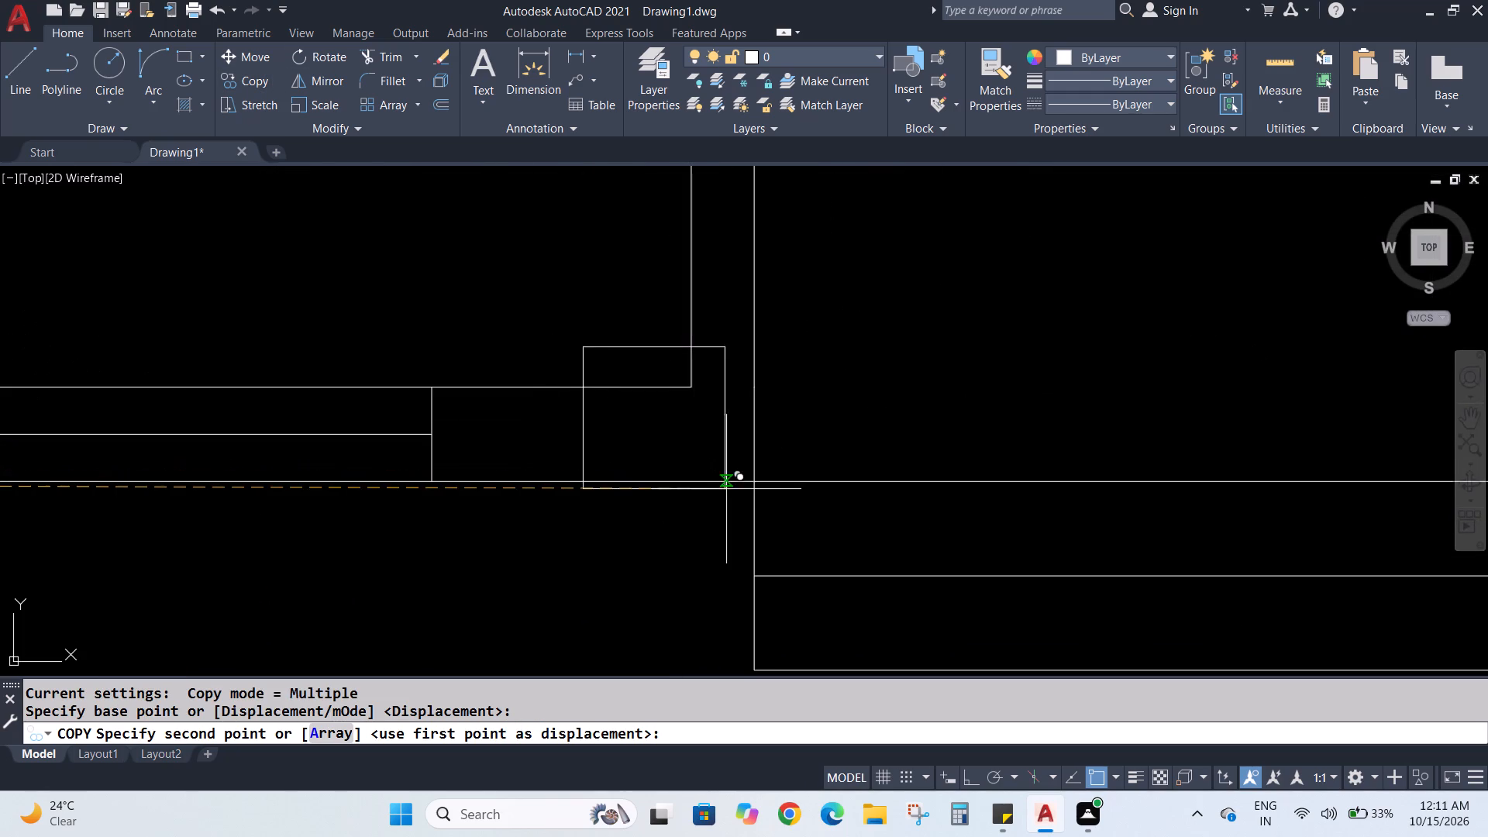
left_click(754, 480)
scroll(751, 477, "down", 3)
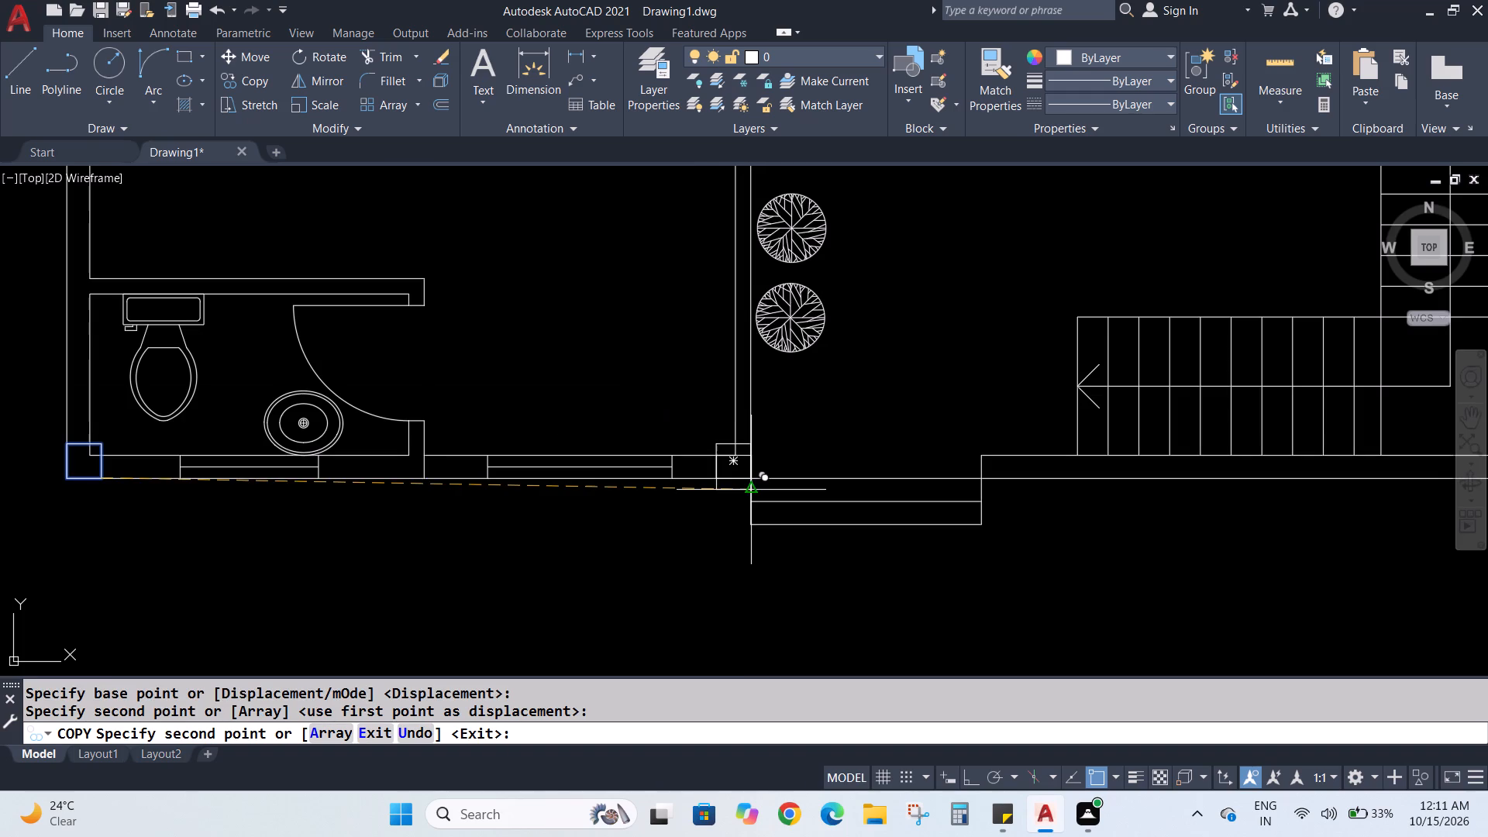
Place another copy of the square with its lower-right corner on the jamb's lower outer corner, where the entrance door meets the central partition.
scroll(752, 394, "up", 4)
scroll(756, 408, "down", 5)
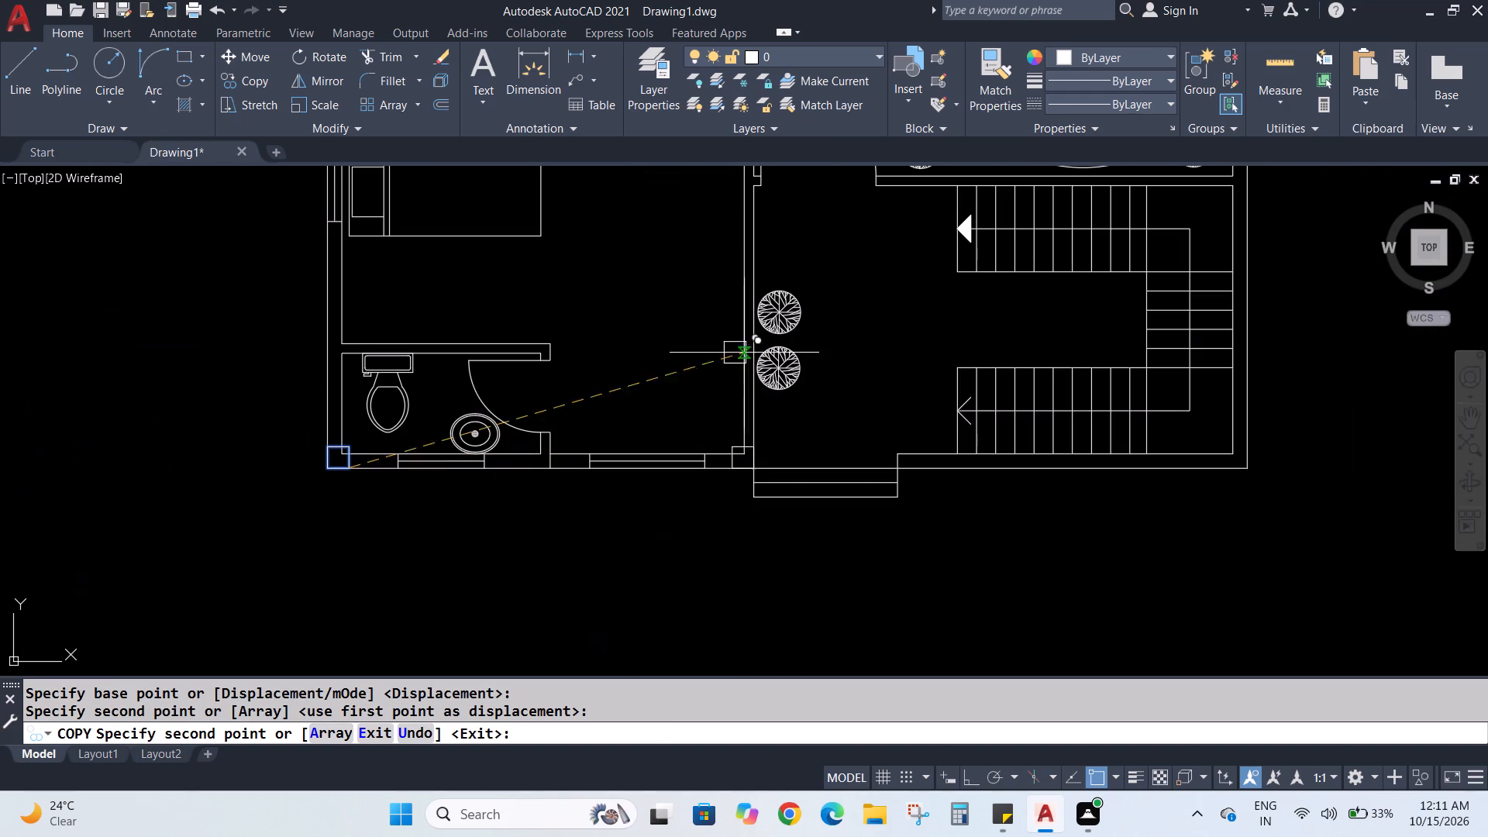
middle_click_drag(719, 299, 682, 451)
scroll(715, 350, "up", 3)
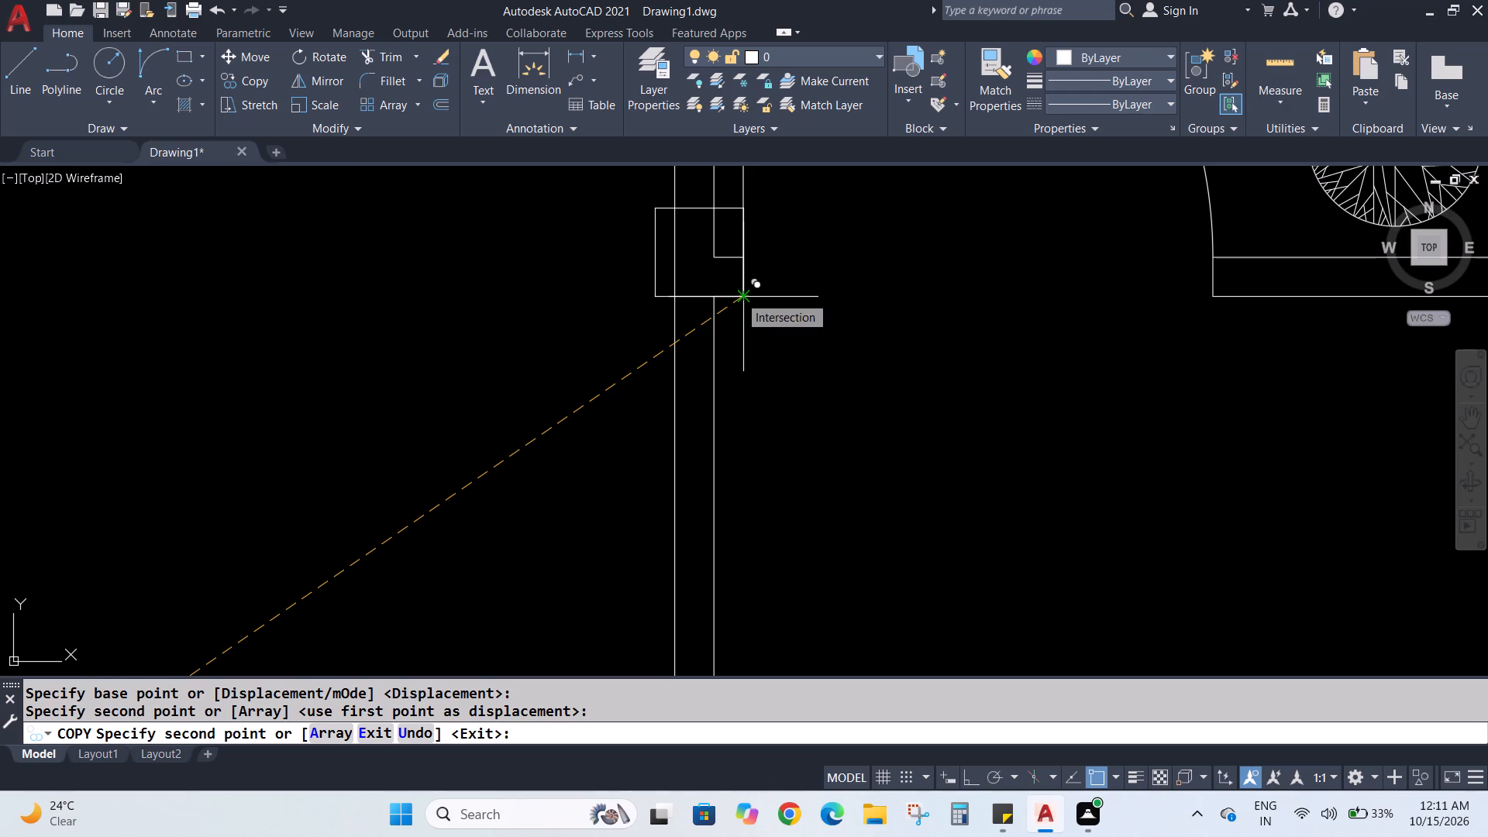
left_click(739, 295)
scroll(677, 318, "down", 3)
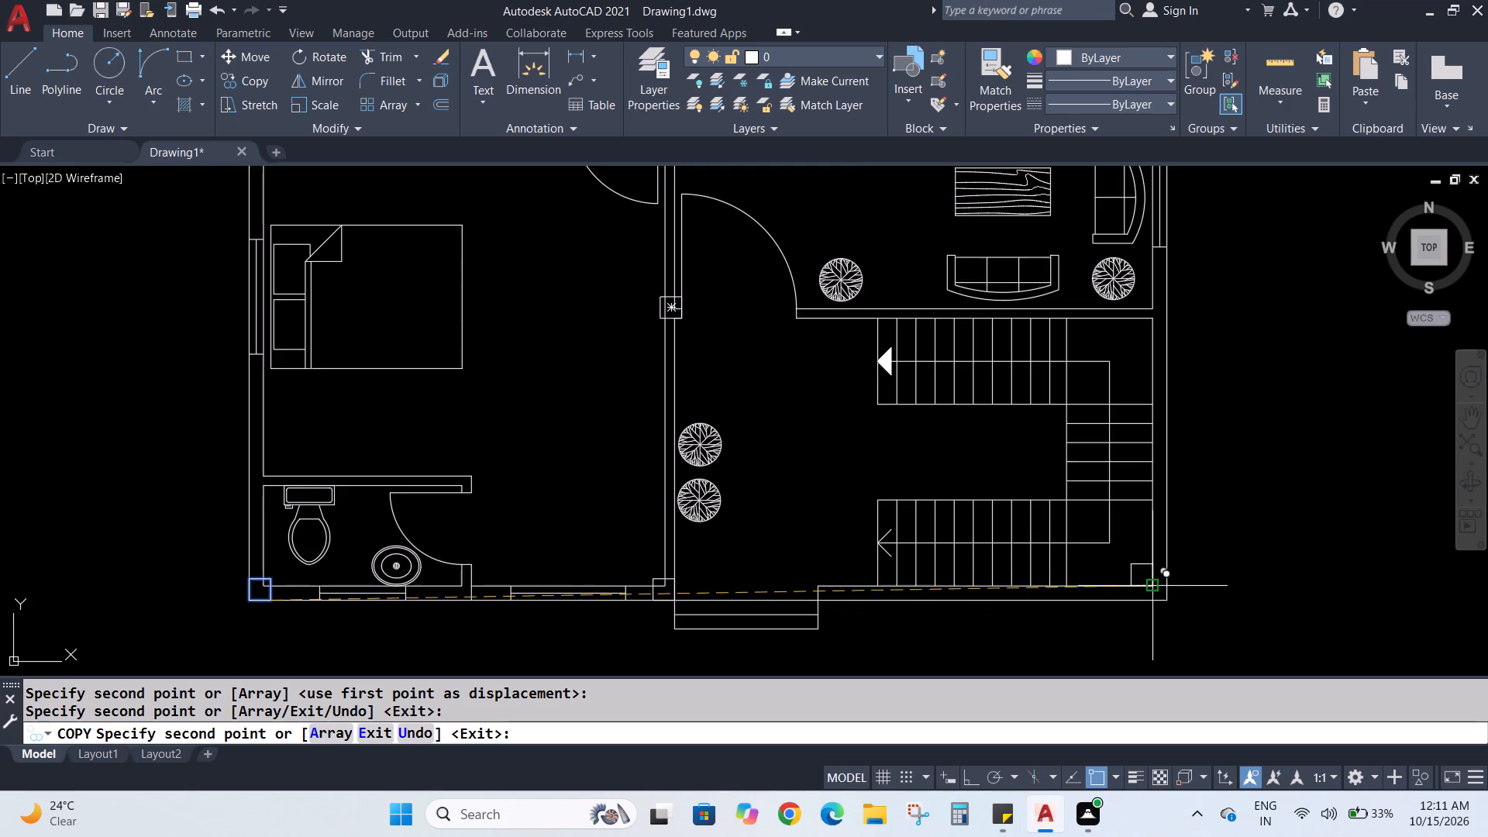
Place another copy of the square on the outer lower-right corner of the exterior walls, beside the stairs.
scroll(1159, 608, "up", 3)
left_click(1176, 567)
scroll(1166, 552, "down", 4)
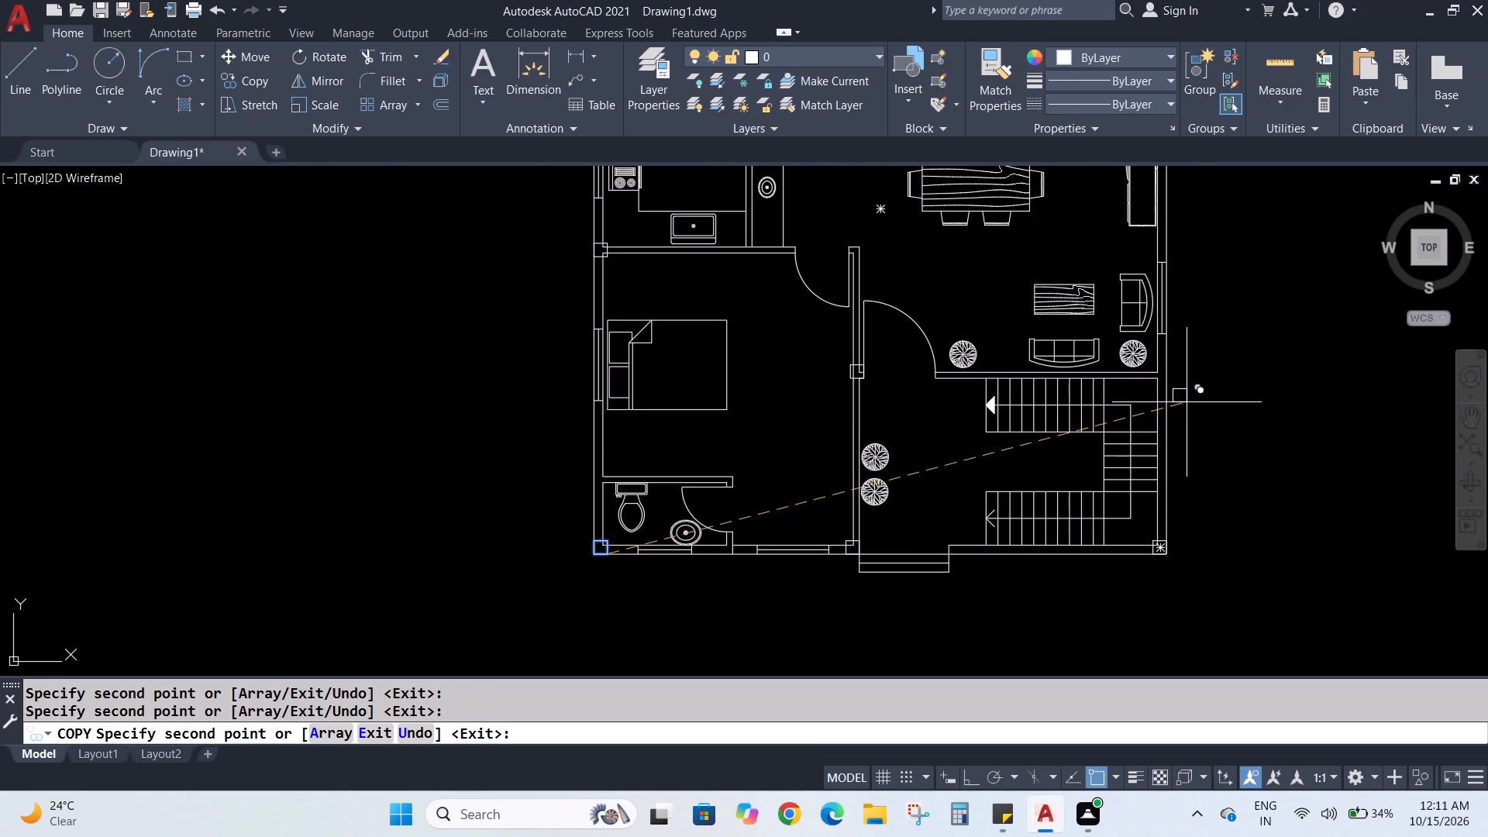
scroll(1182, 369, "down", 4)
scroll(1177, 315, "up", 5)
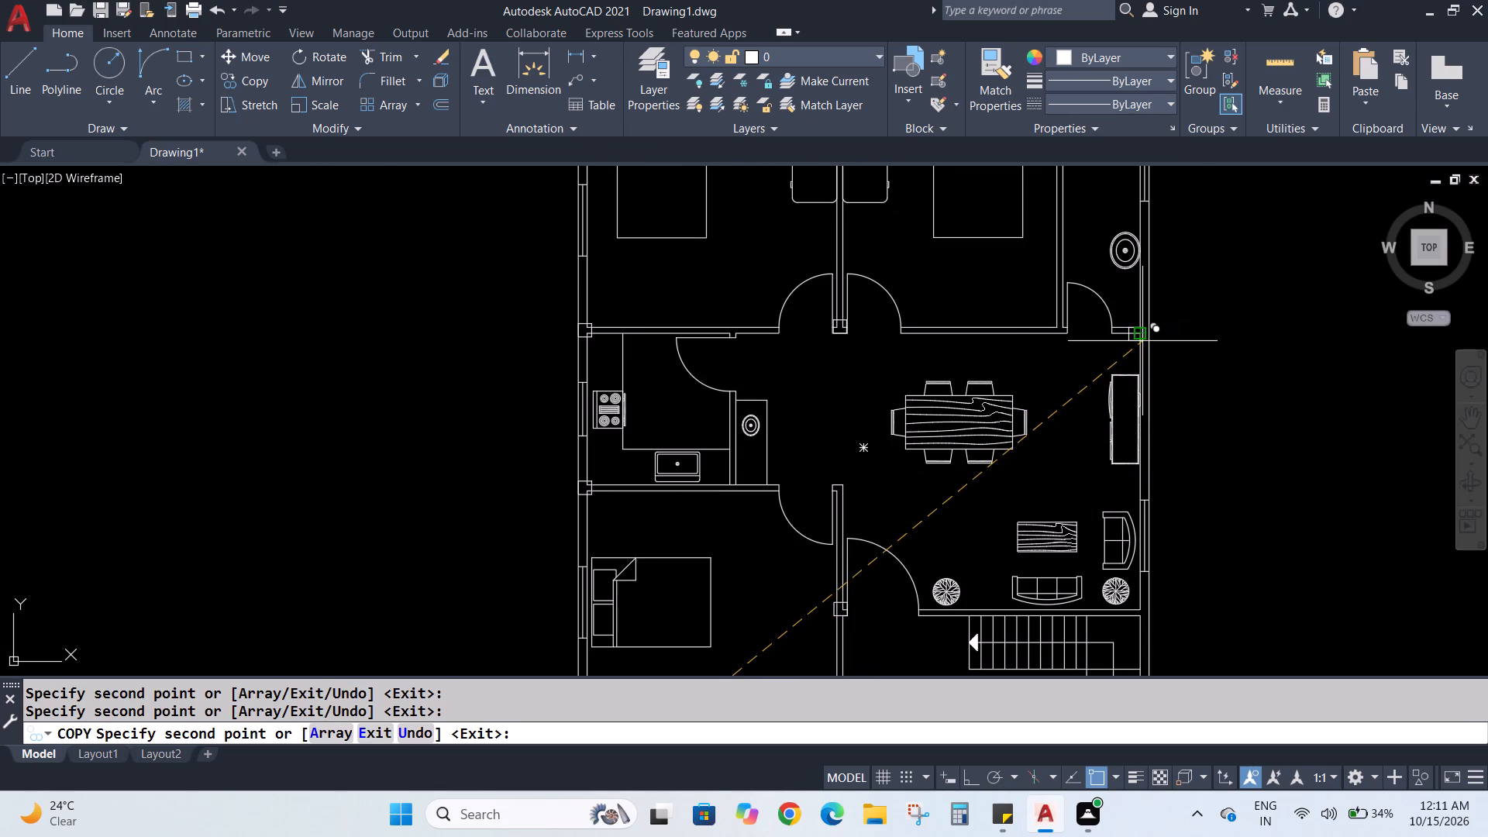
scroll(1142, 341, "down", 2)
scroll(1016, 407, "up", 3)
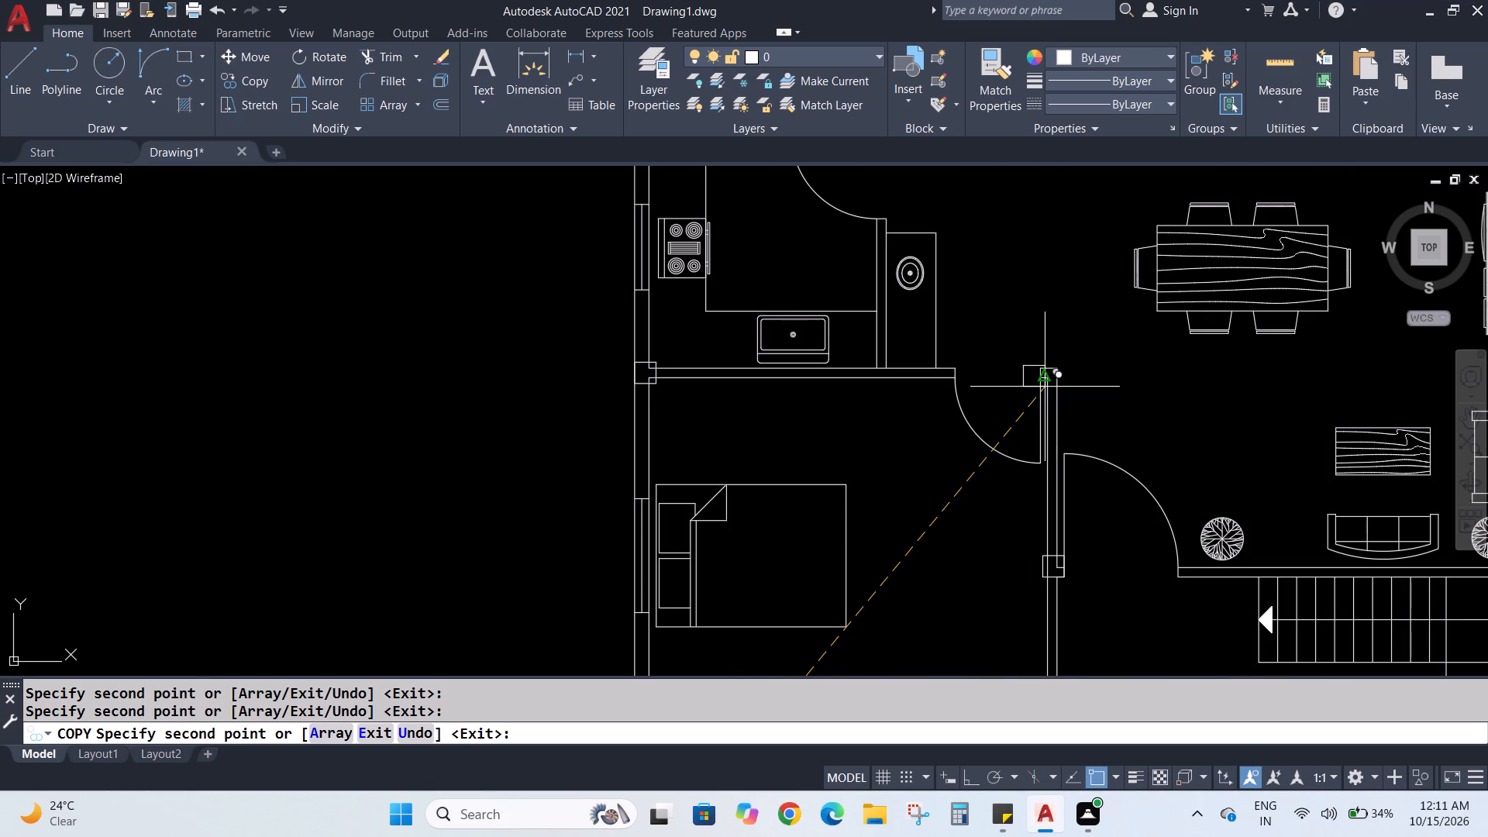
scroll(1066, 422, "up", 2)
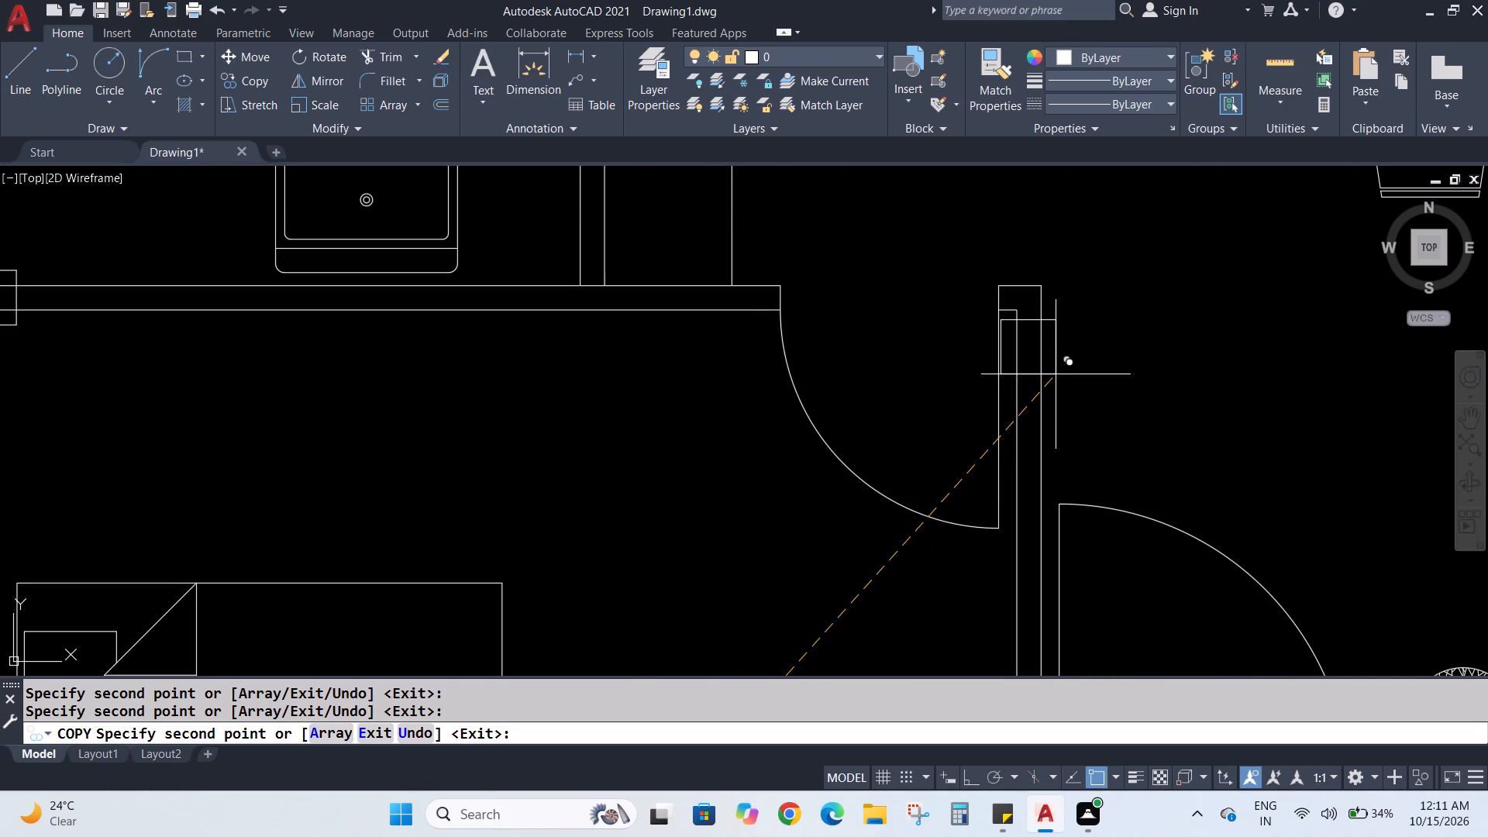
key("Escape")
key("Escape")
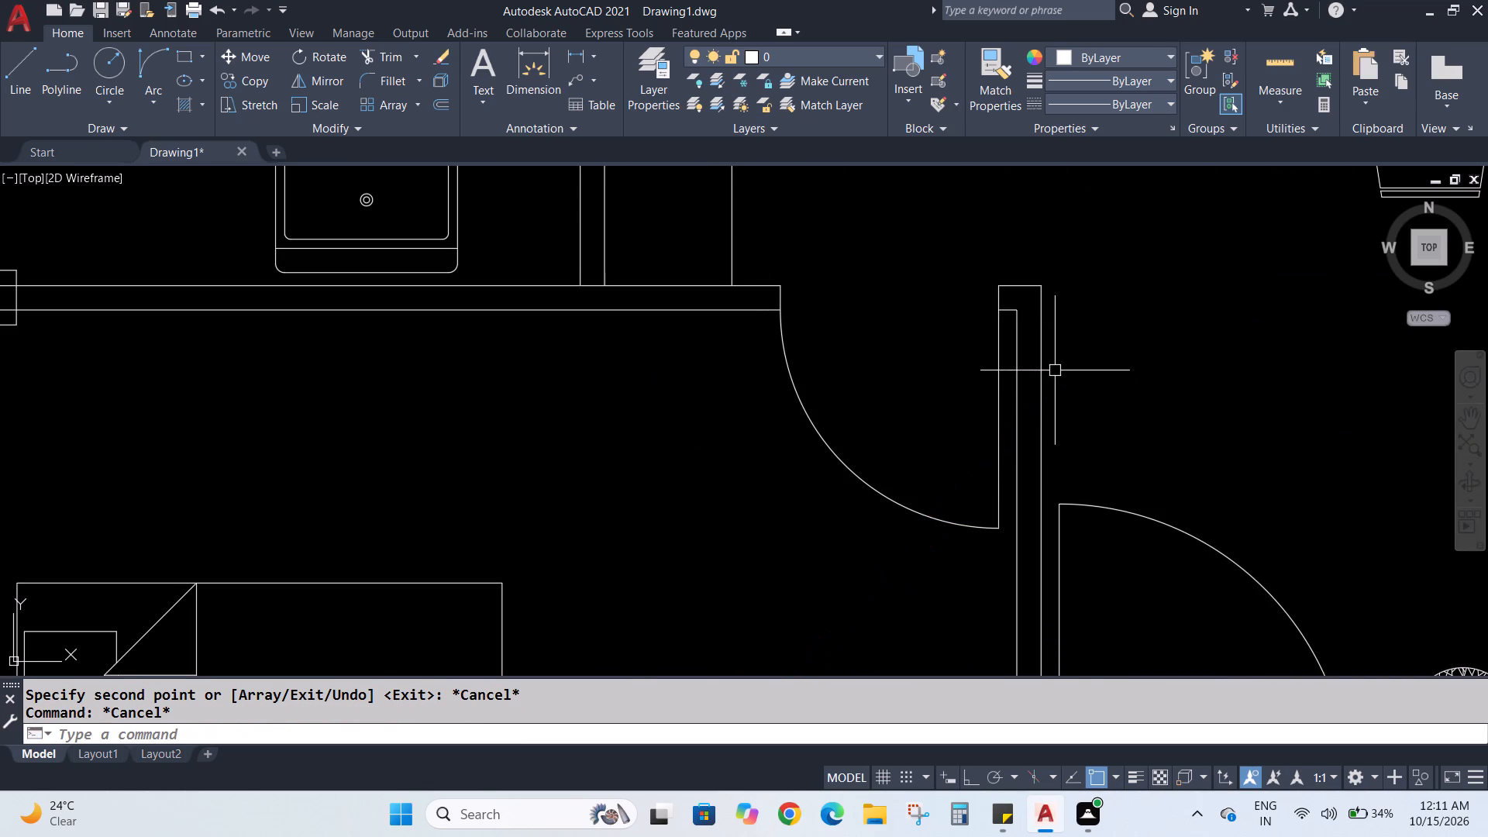
Copy the square and its overlapping lines at the living-room door's partition by its upper-left corner onto the central partition's upper-end corner beside the bedroom door.
scroll(1048, 388, "down", 3)
scroll(1038, 463, "up", 3)
left_click_drag(1009, 510, 1023, 515)
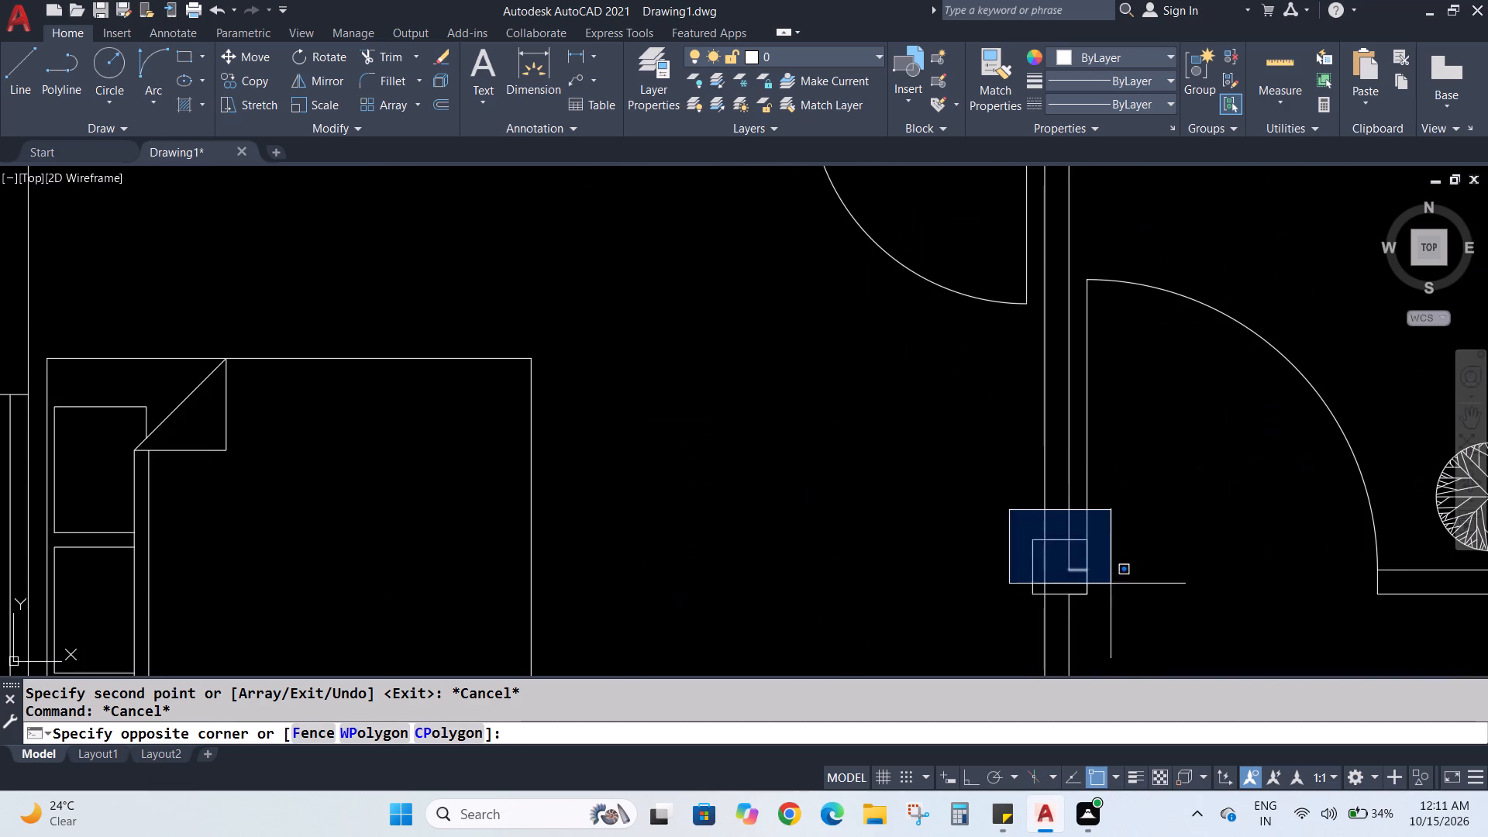
left_click(1114, 608)
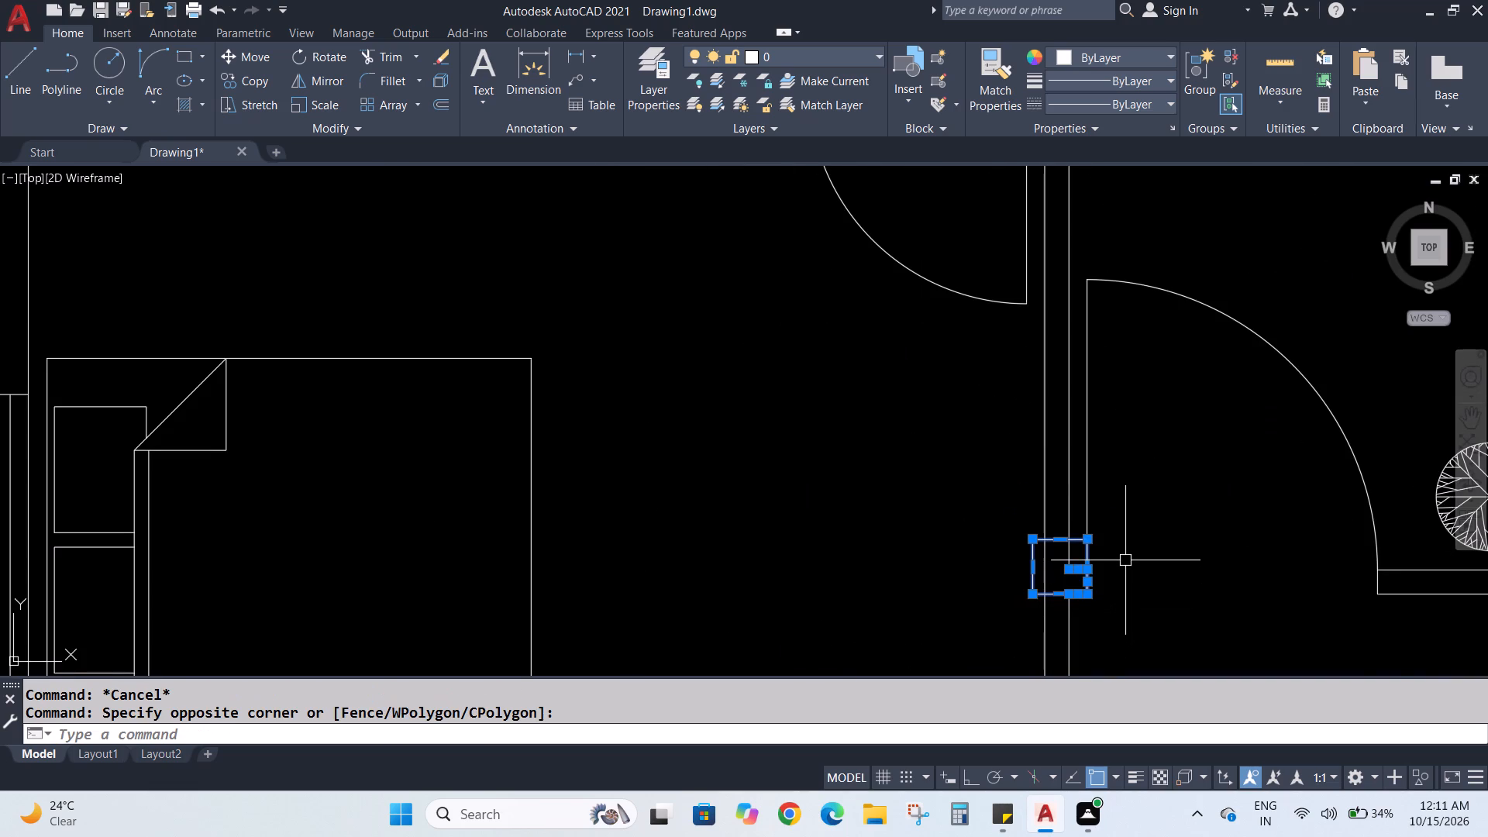
scroll(1094, 484, "down", 2)
scroll(1094, 484, "up", 1)
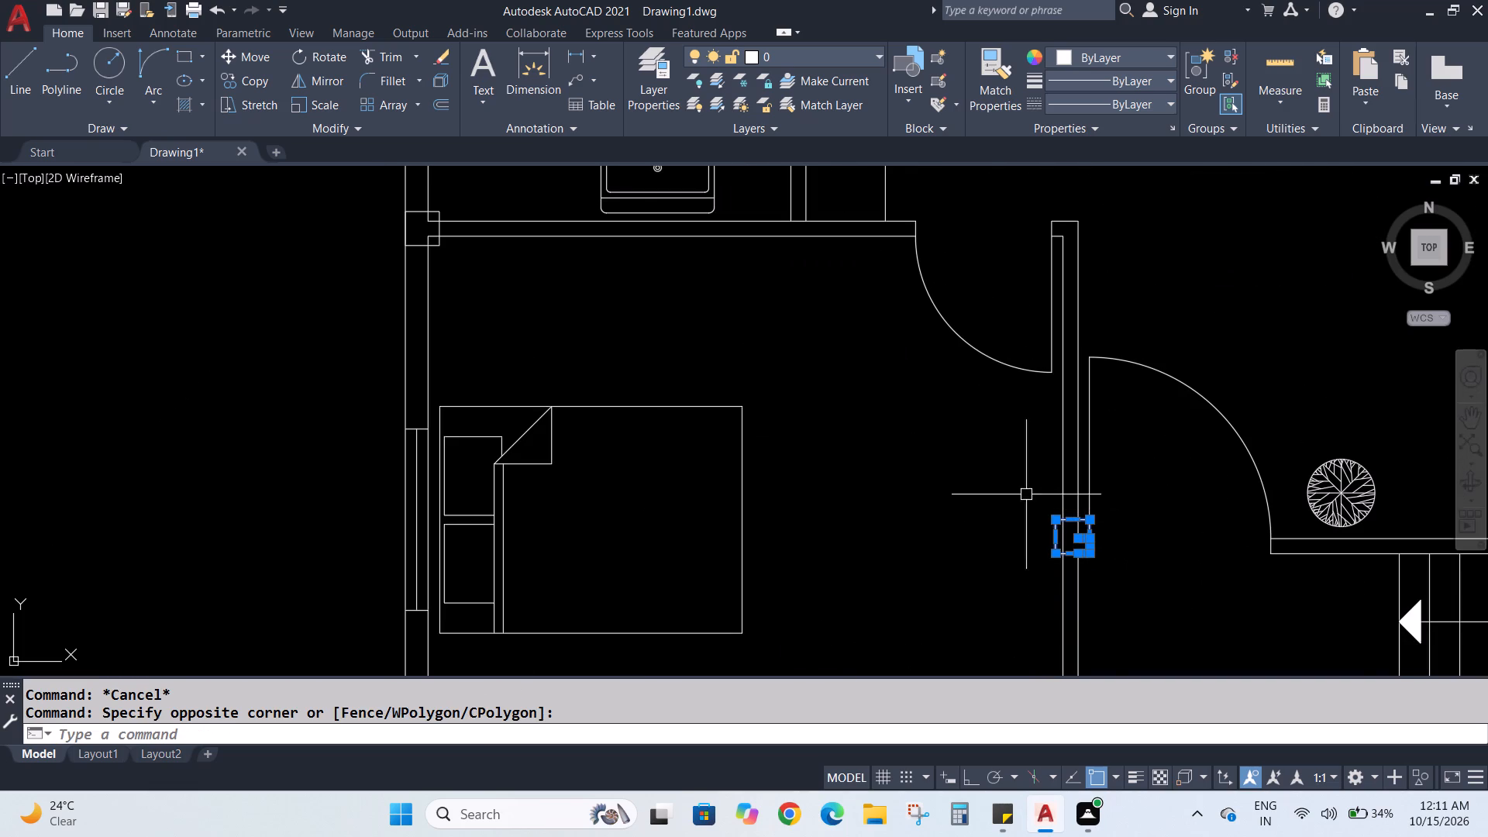
left_click(247, 89)
scroll(990, 548, "up", 3)
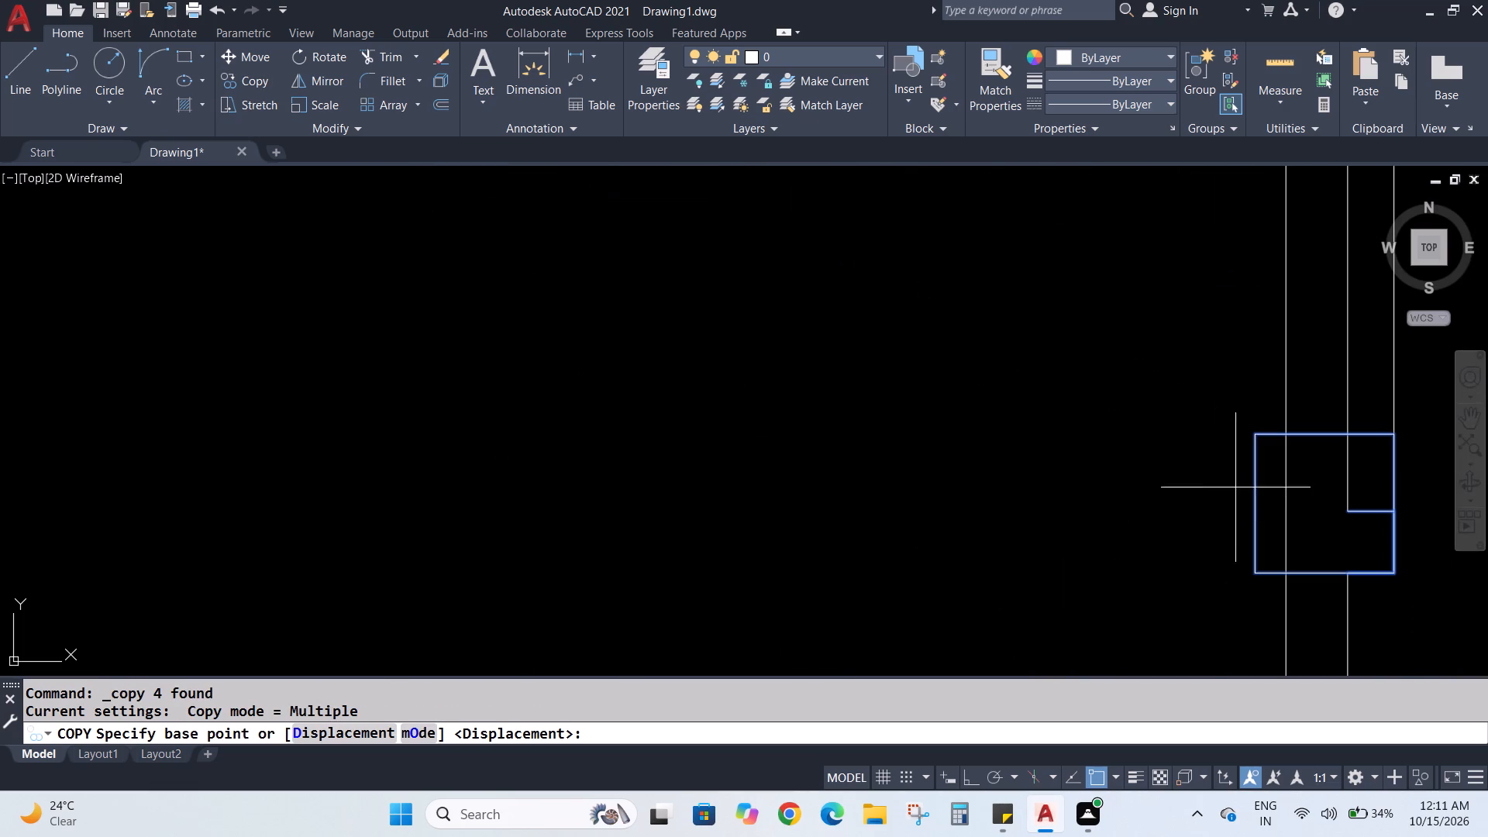
left_click(1252, 435)
scroll(1144, 469, "down", 4)
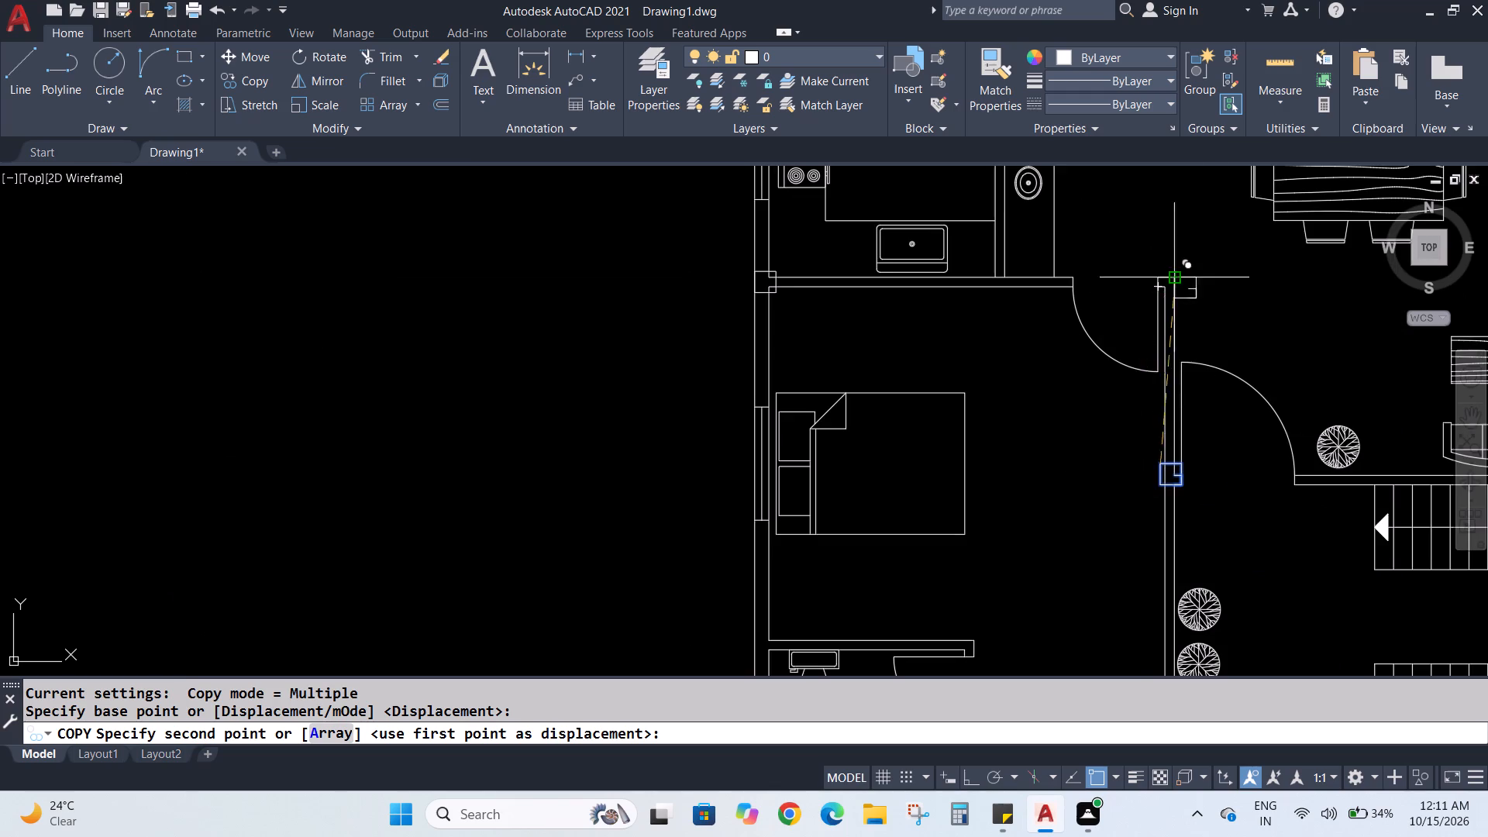
scroll(1177, 283, "up", 4)
scroll(1097, 288, "up", 2)
scroll(1066, 236, "down", 3)
scroll(1066, 243, "up", 3)
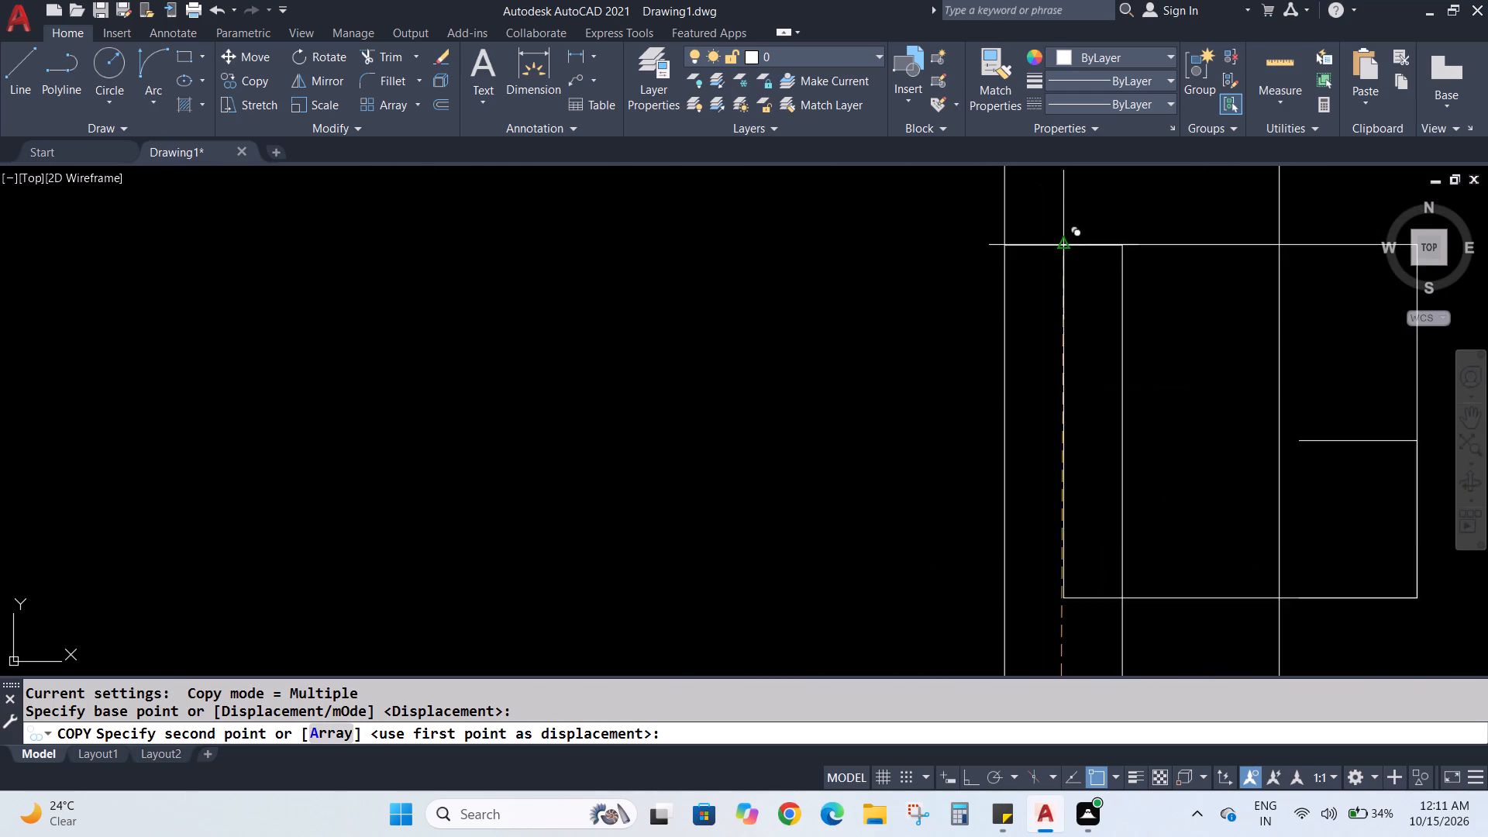
scroll(1058, 278, "down", 3)
scroll(1056, 261, "up", 4)
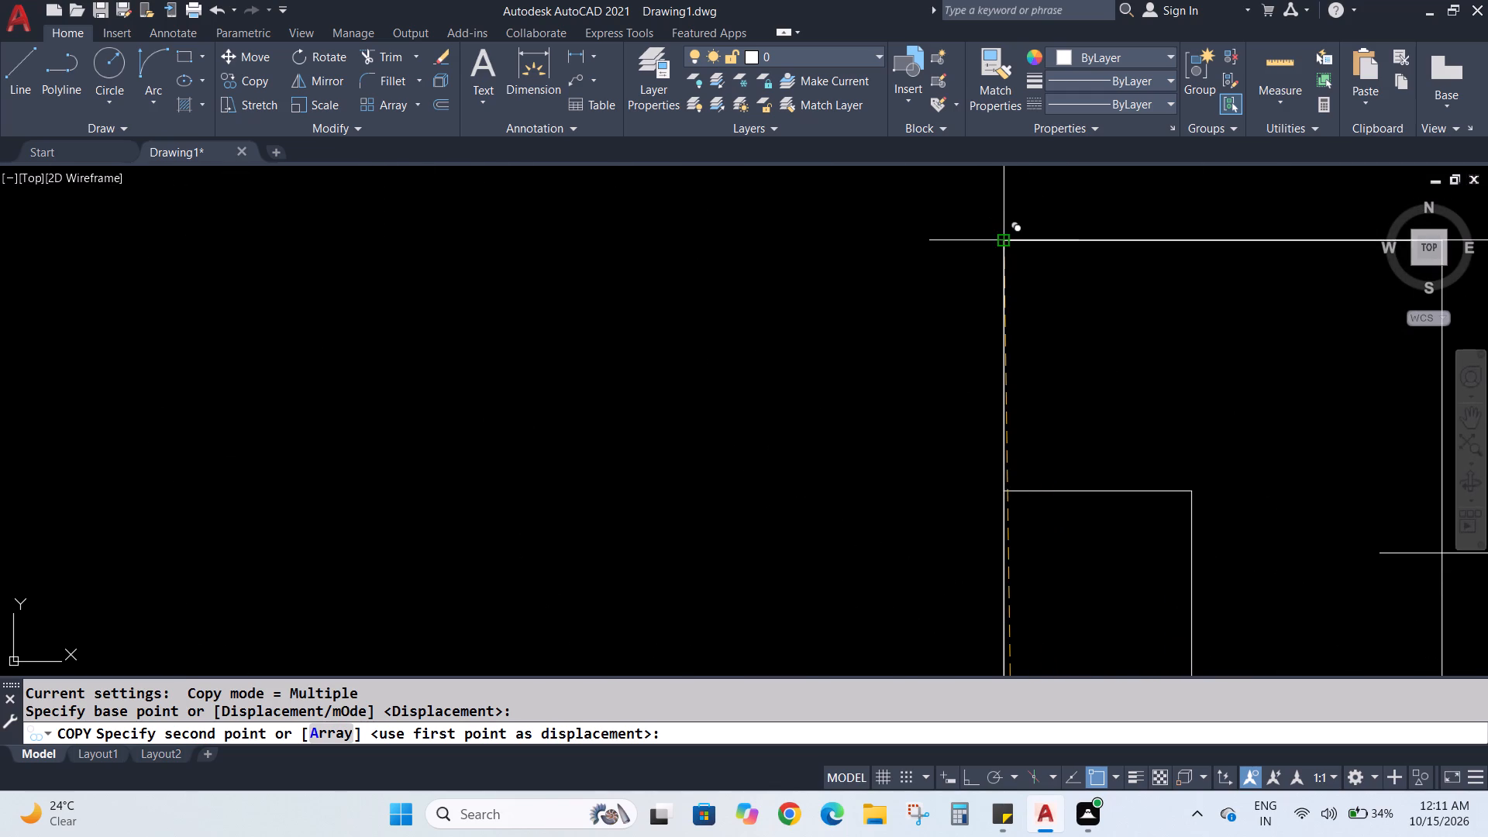
left_click(1002, 246)
Place another copy flush with the right exterior wall's outer face, roughly centred on the wall between living room and stairs.
scroll(1011, 270, "down", 5)
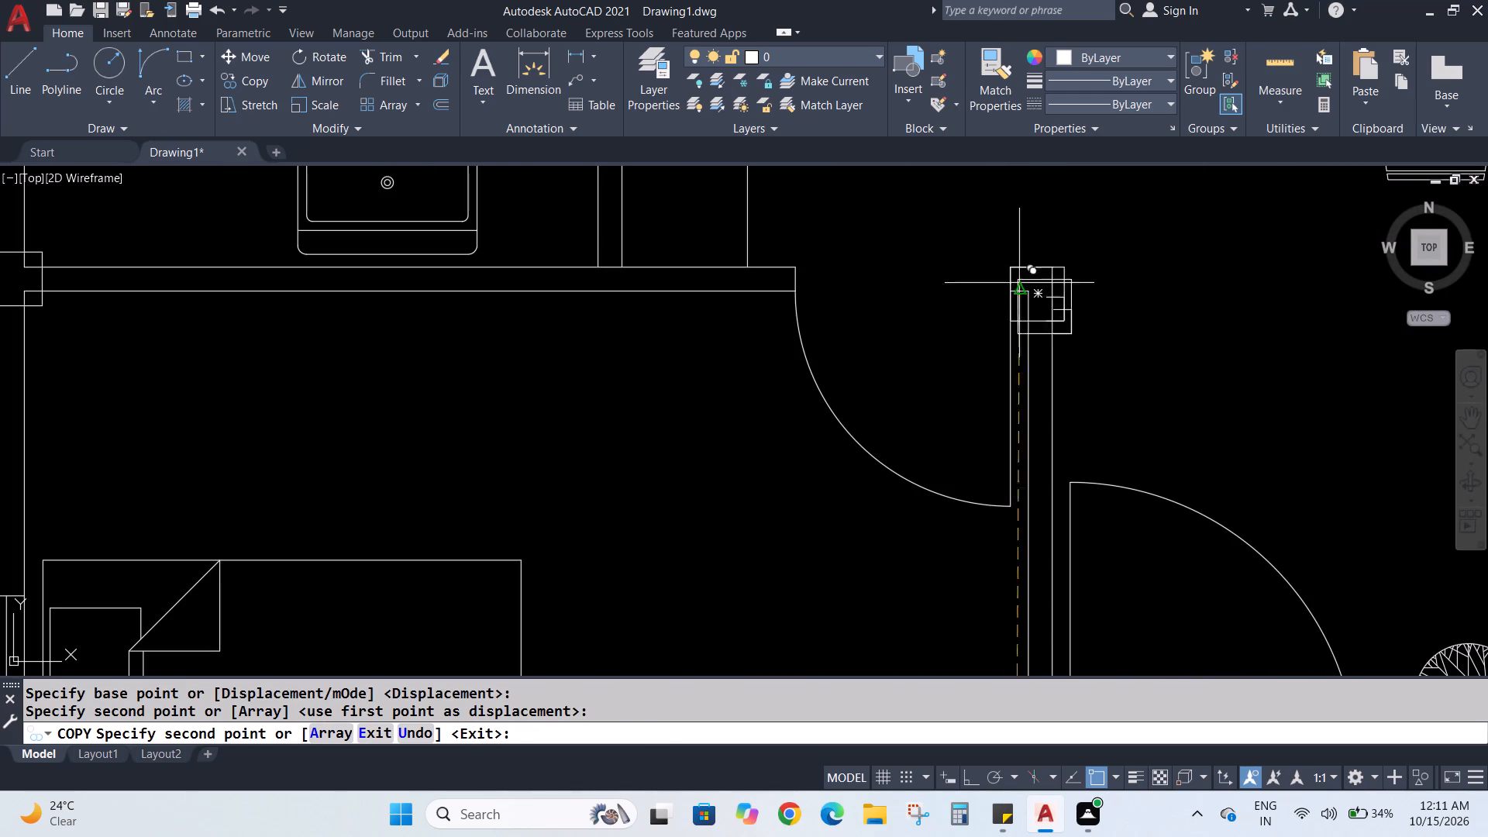
scroll(1125, 354, "down", 4)
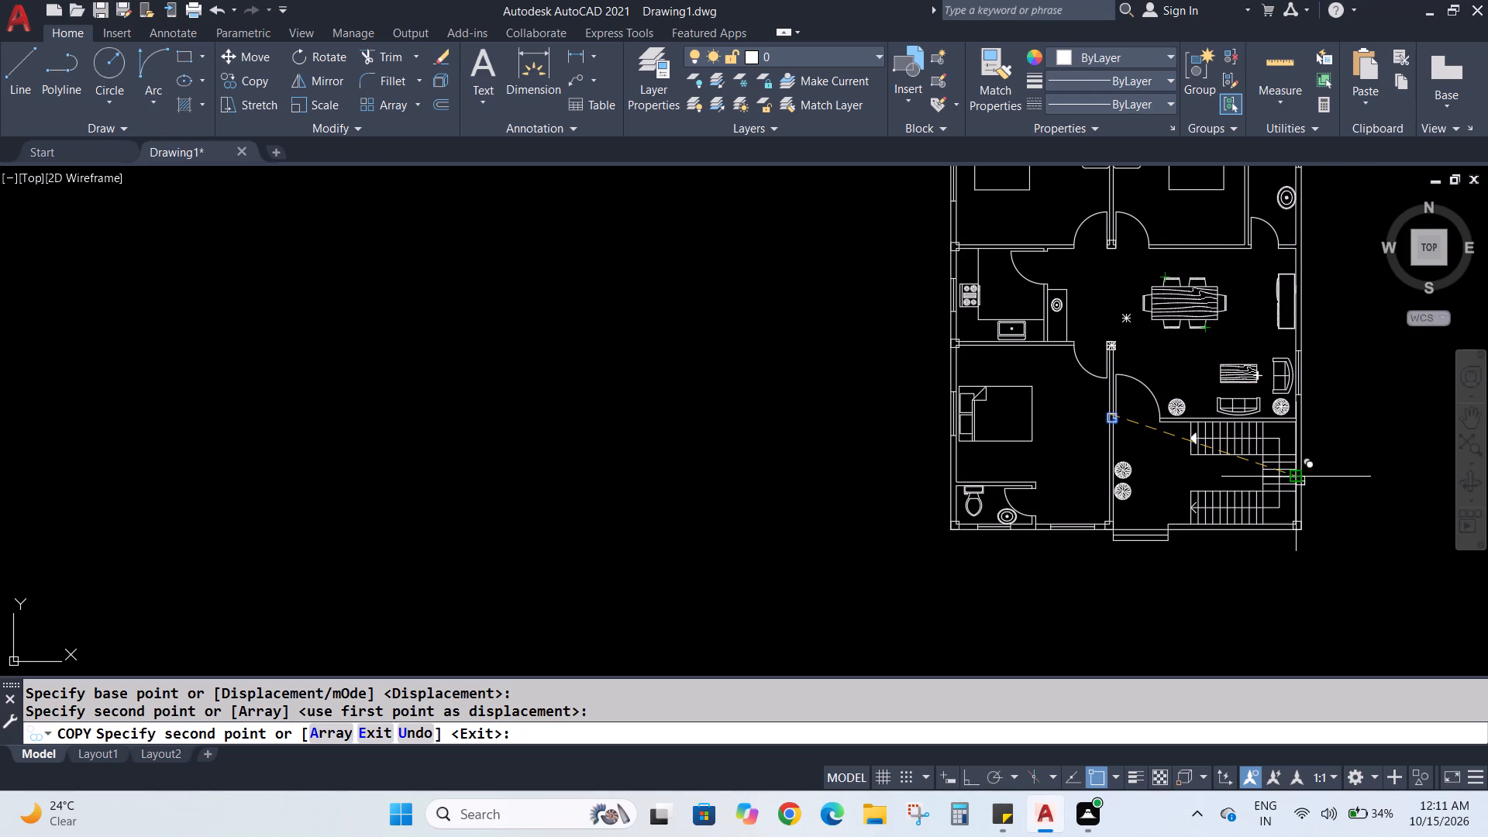
scroll(1298, 482, "up", 4)
scroll(1254, 374, "down", 3)
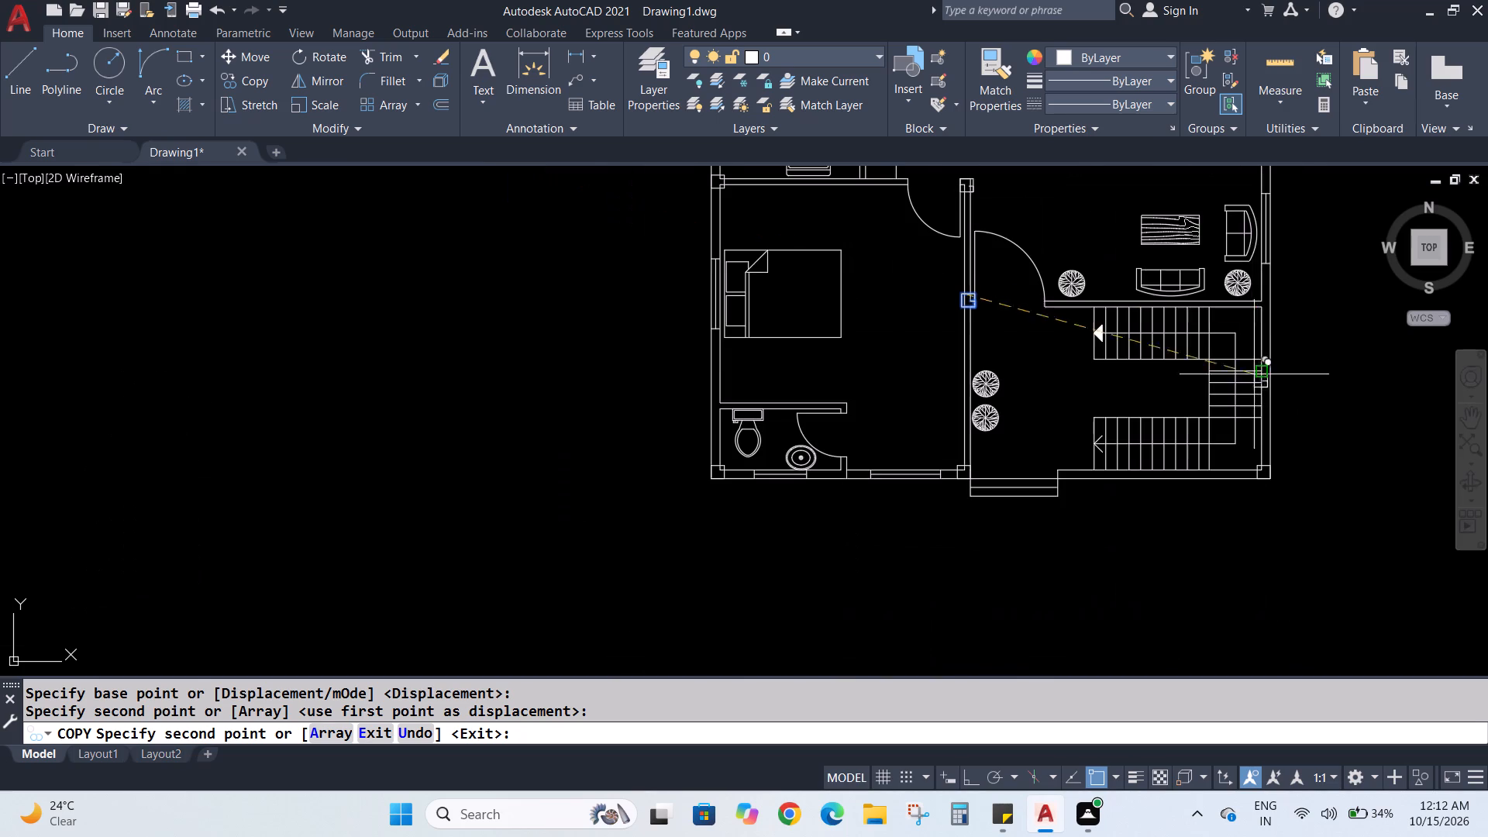
scroll(1253, 300, "up", 5)
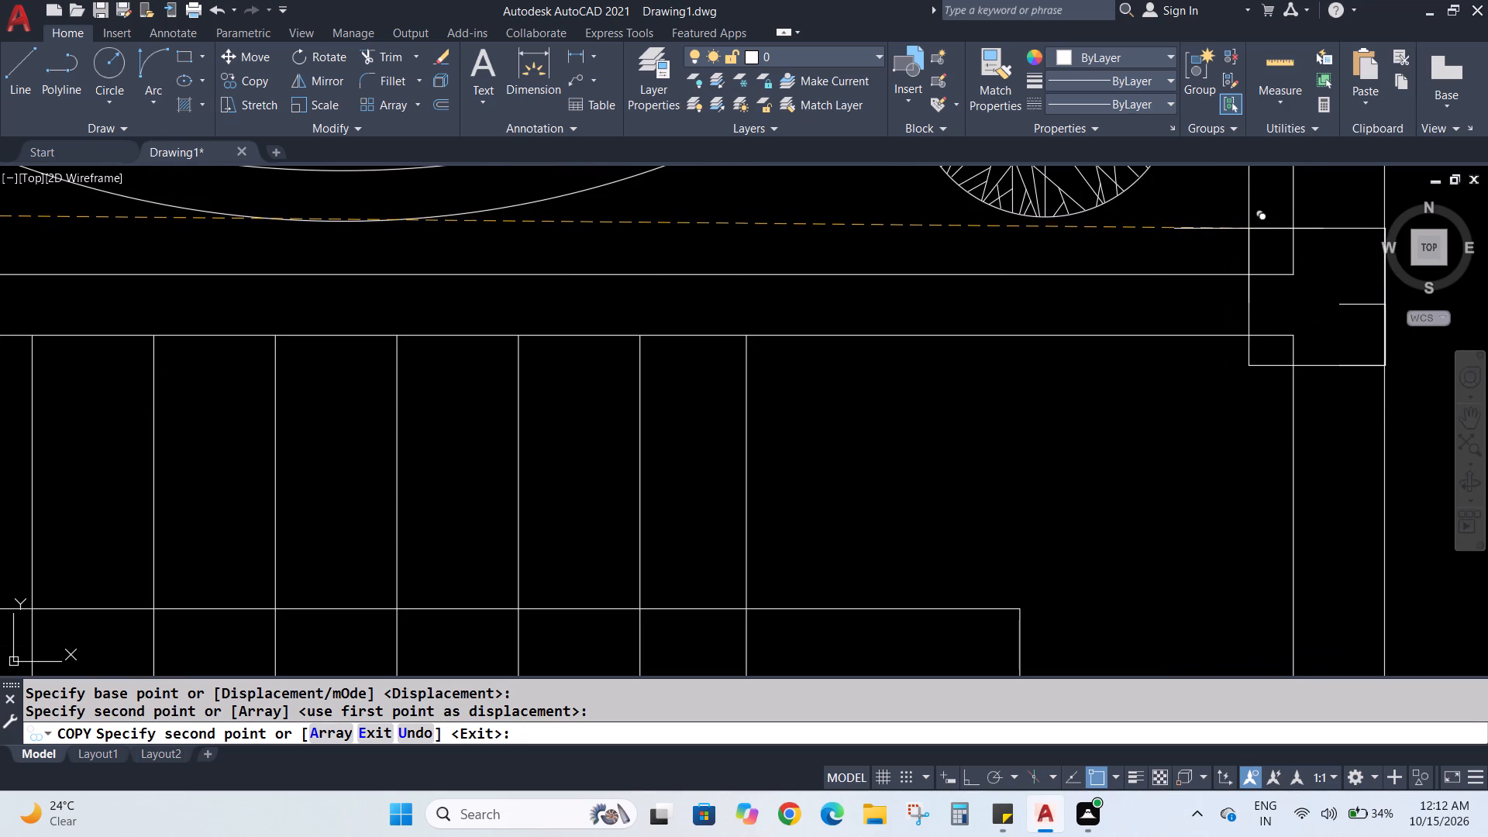
scroll(1246, 239, "down", 2)
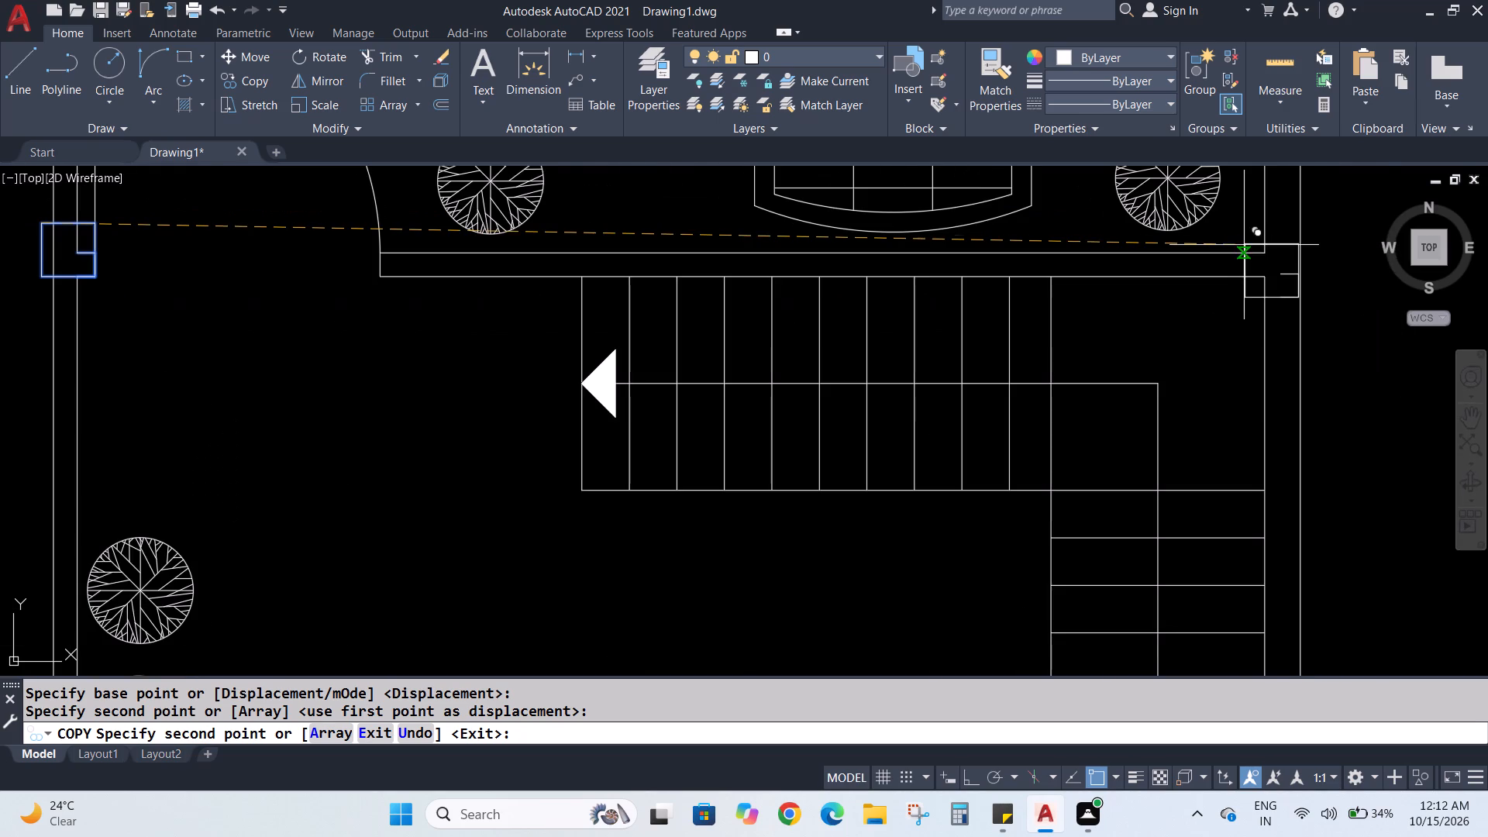
scroll(1243, 246, "down", 4)
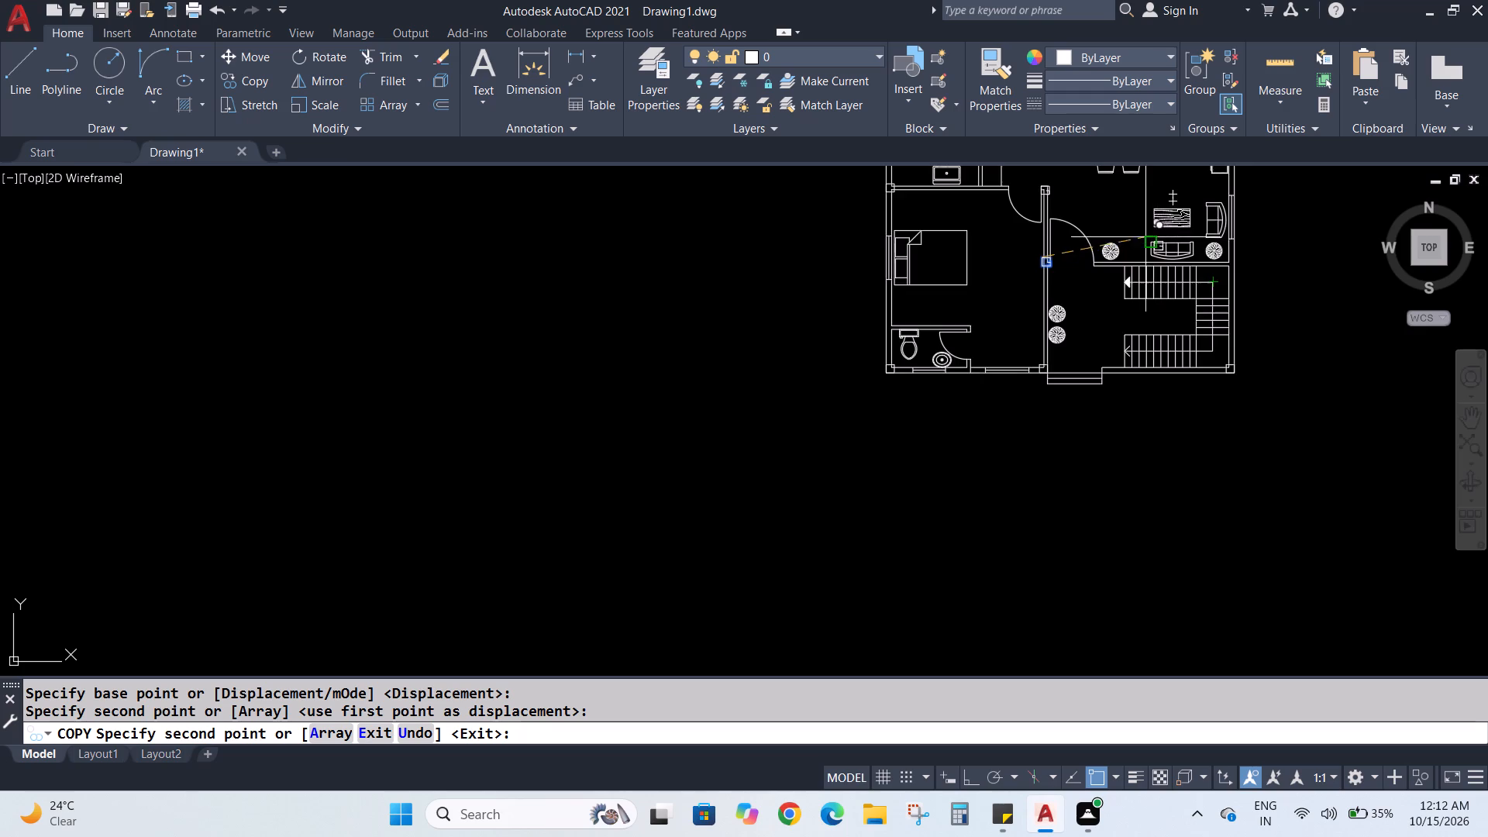
scroll(1125, 237, "down", 2)
scroll(1055, 196, "up", 3)
scroll(1143, 255, "up", 2)
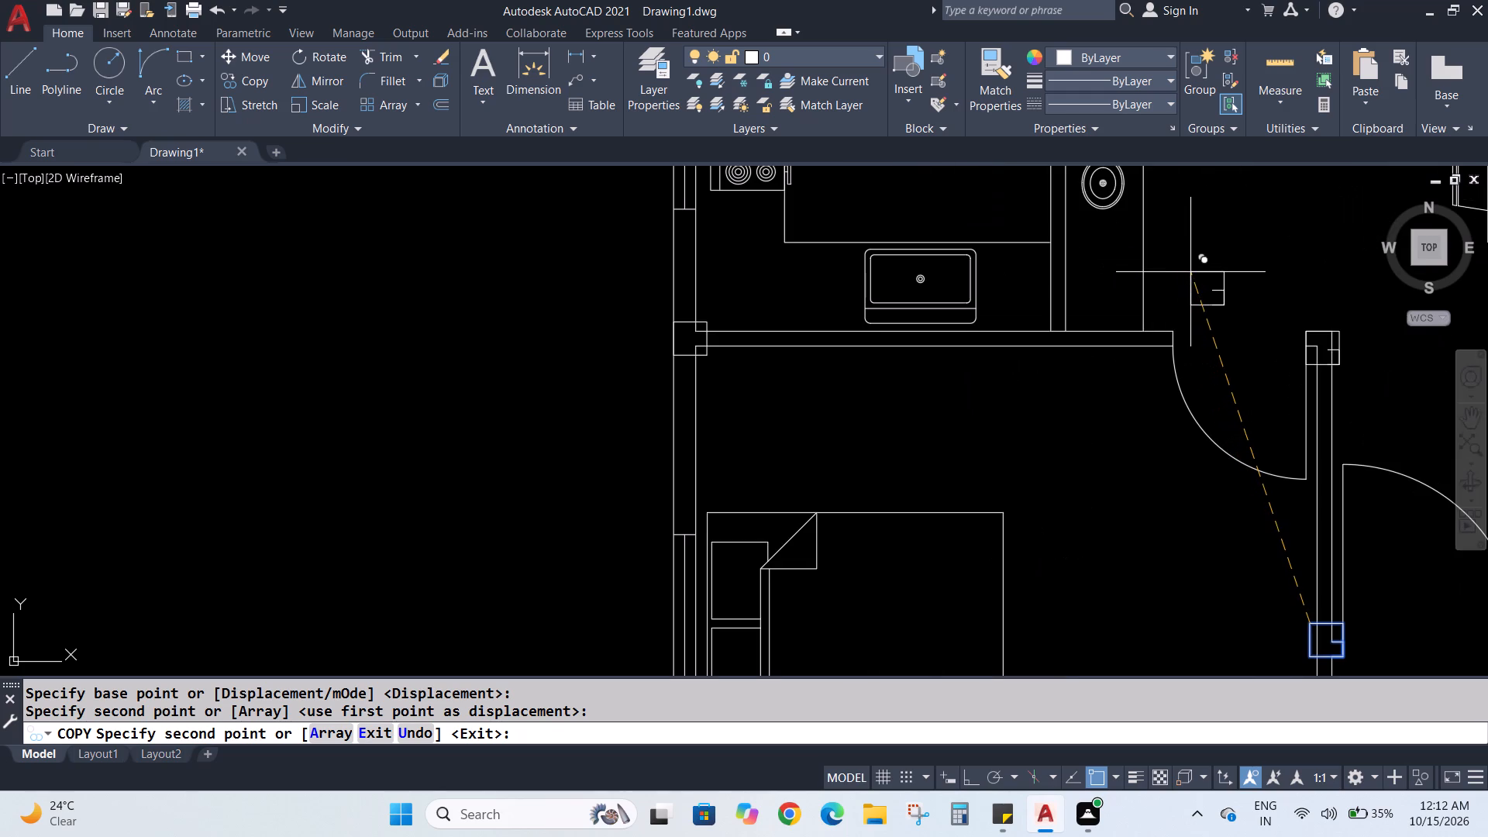
scroll(1211, 284, "down", 3)
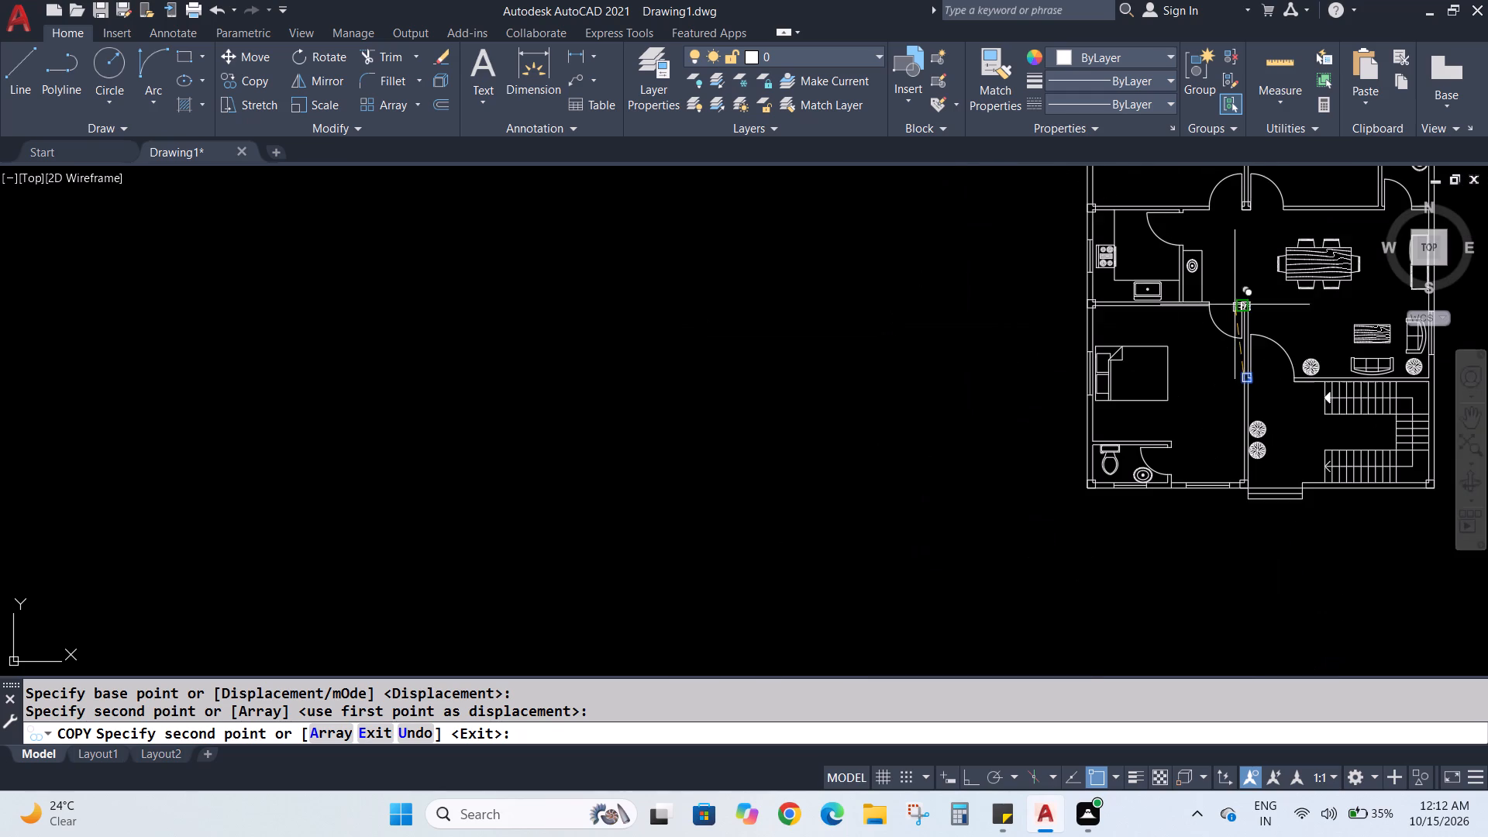
scroll(1324, 290, "down", 2)
scroll(1373, 293, "up", 4)
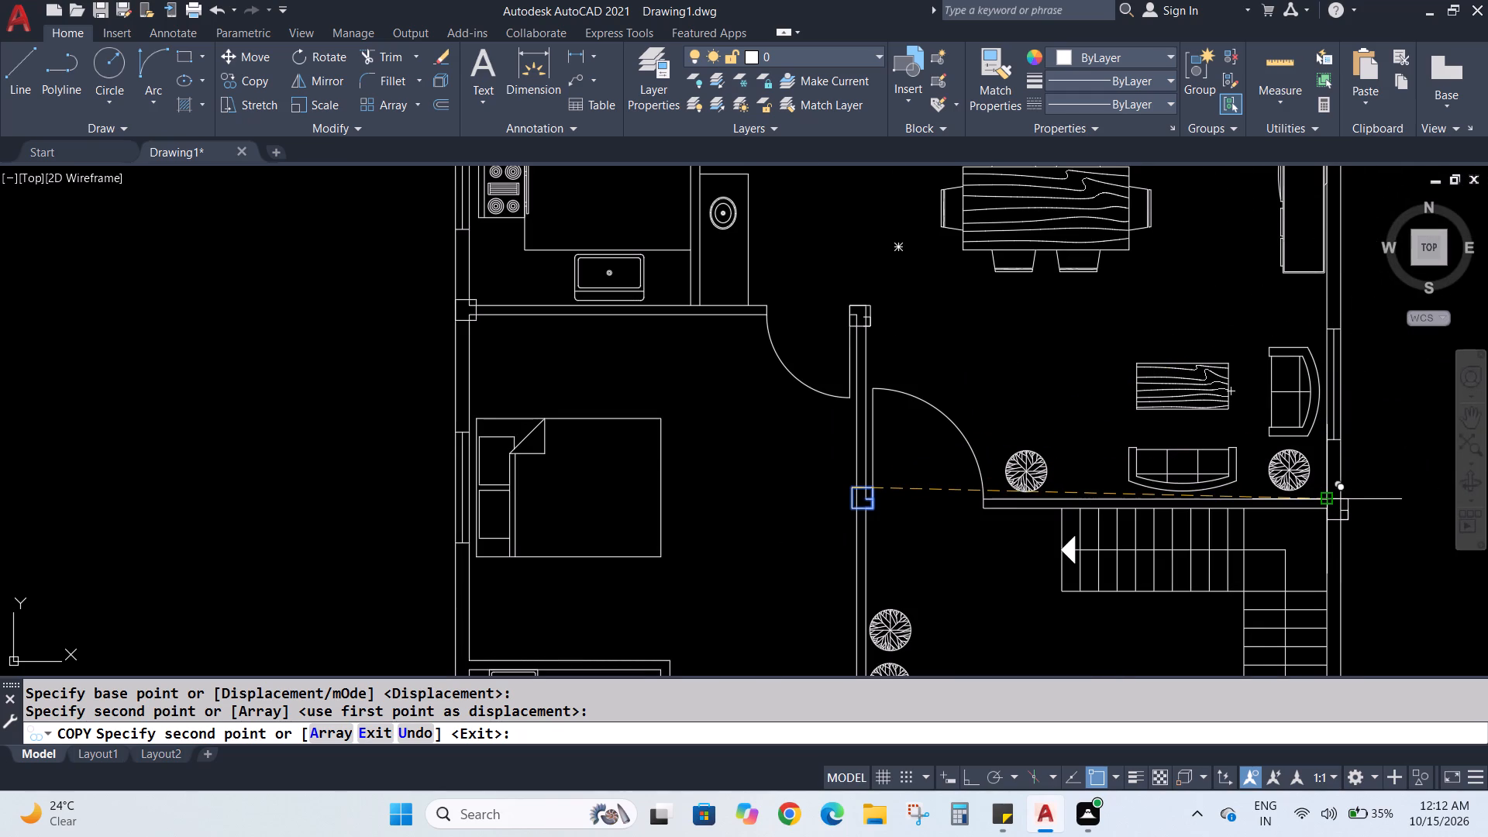
scroll(1321, 505, "up", 5)
middle_click_drag(1315, 477, 1184, 472)
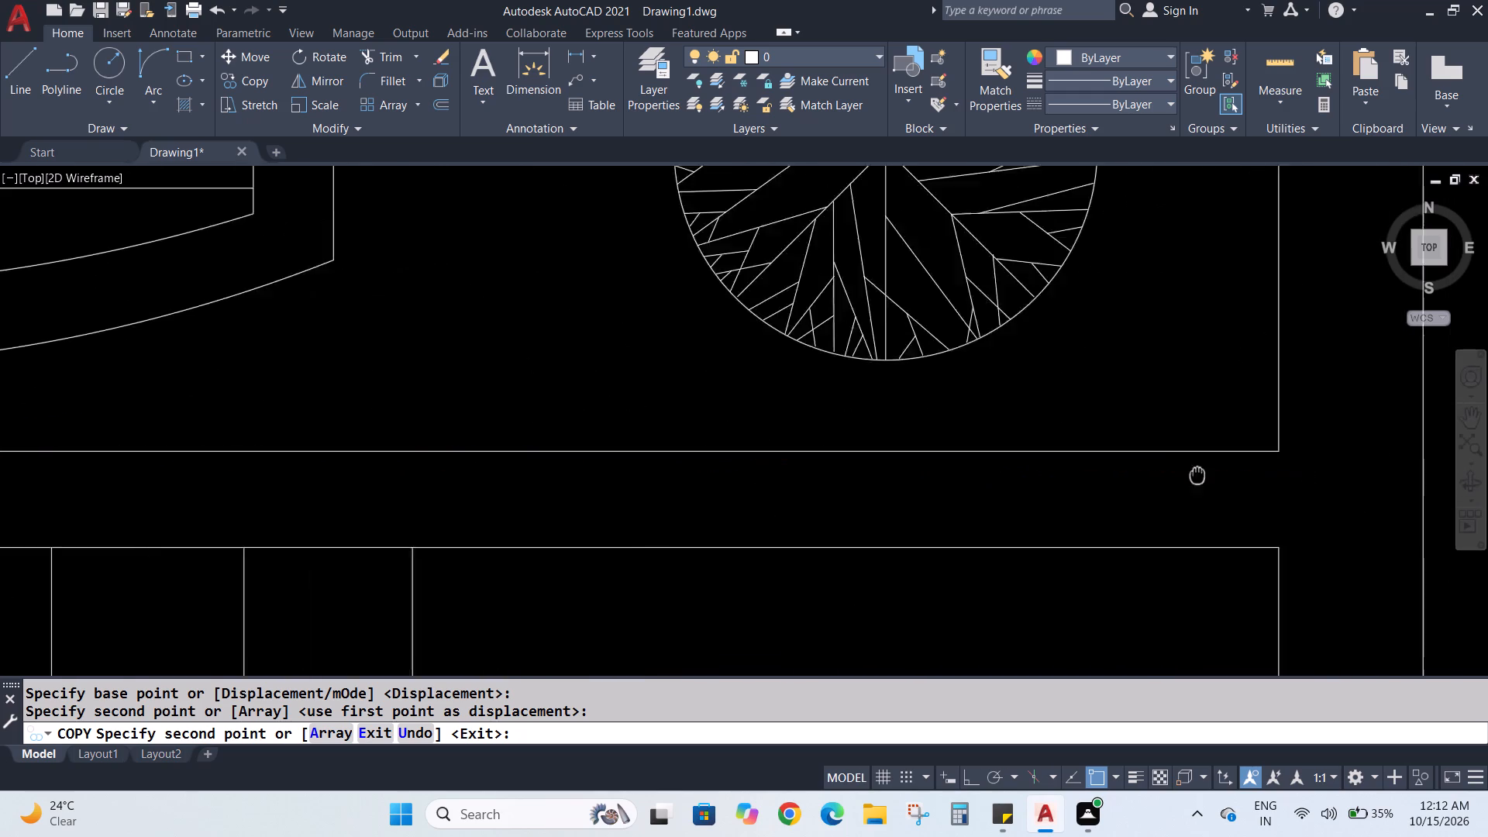
middle_click_drag(1184, 472, 680, 381)
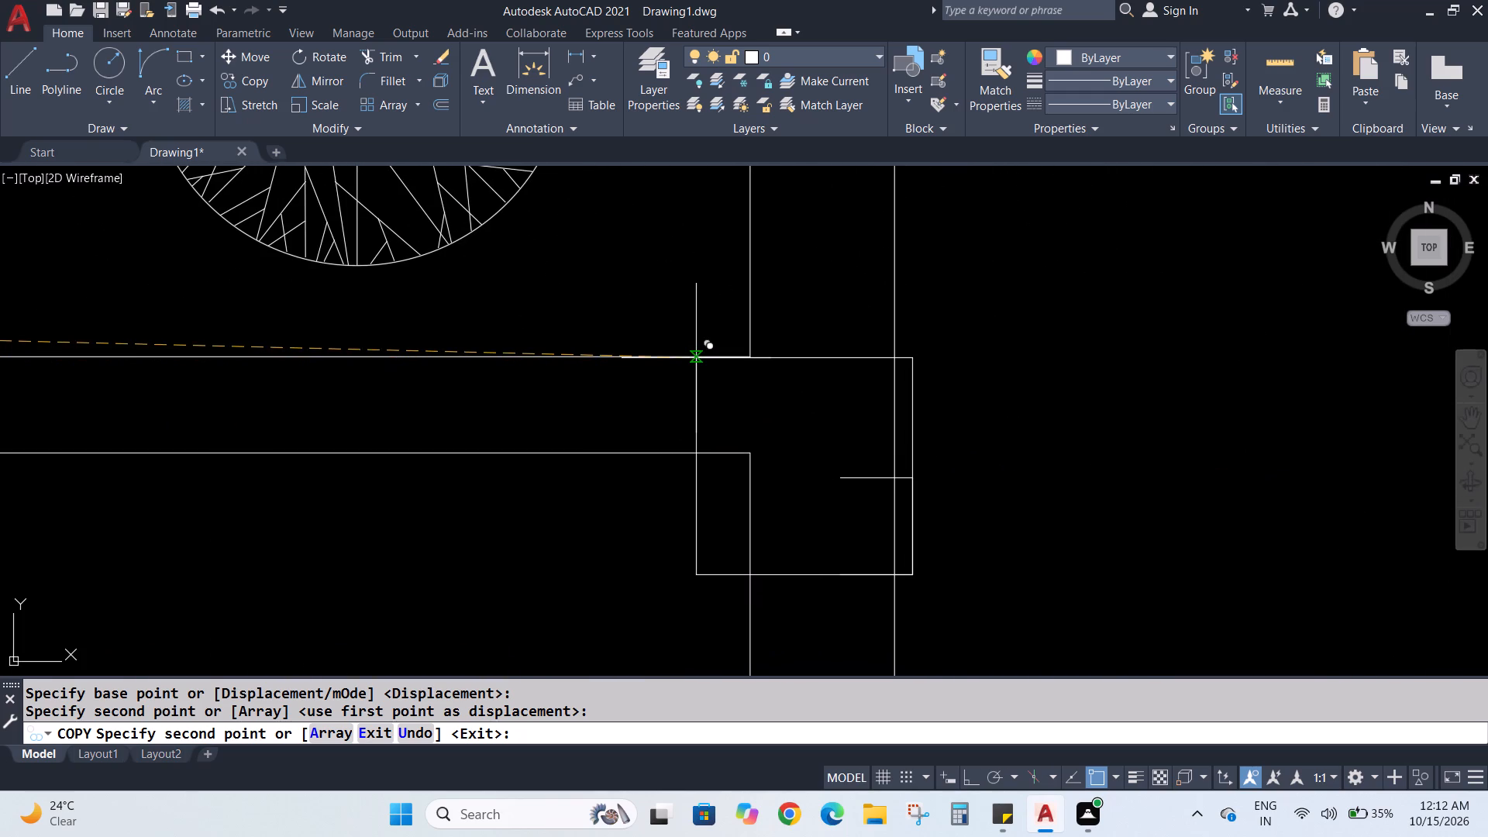
scroll(699, 356, "up", 1)
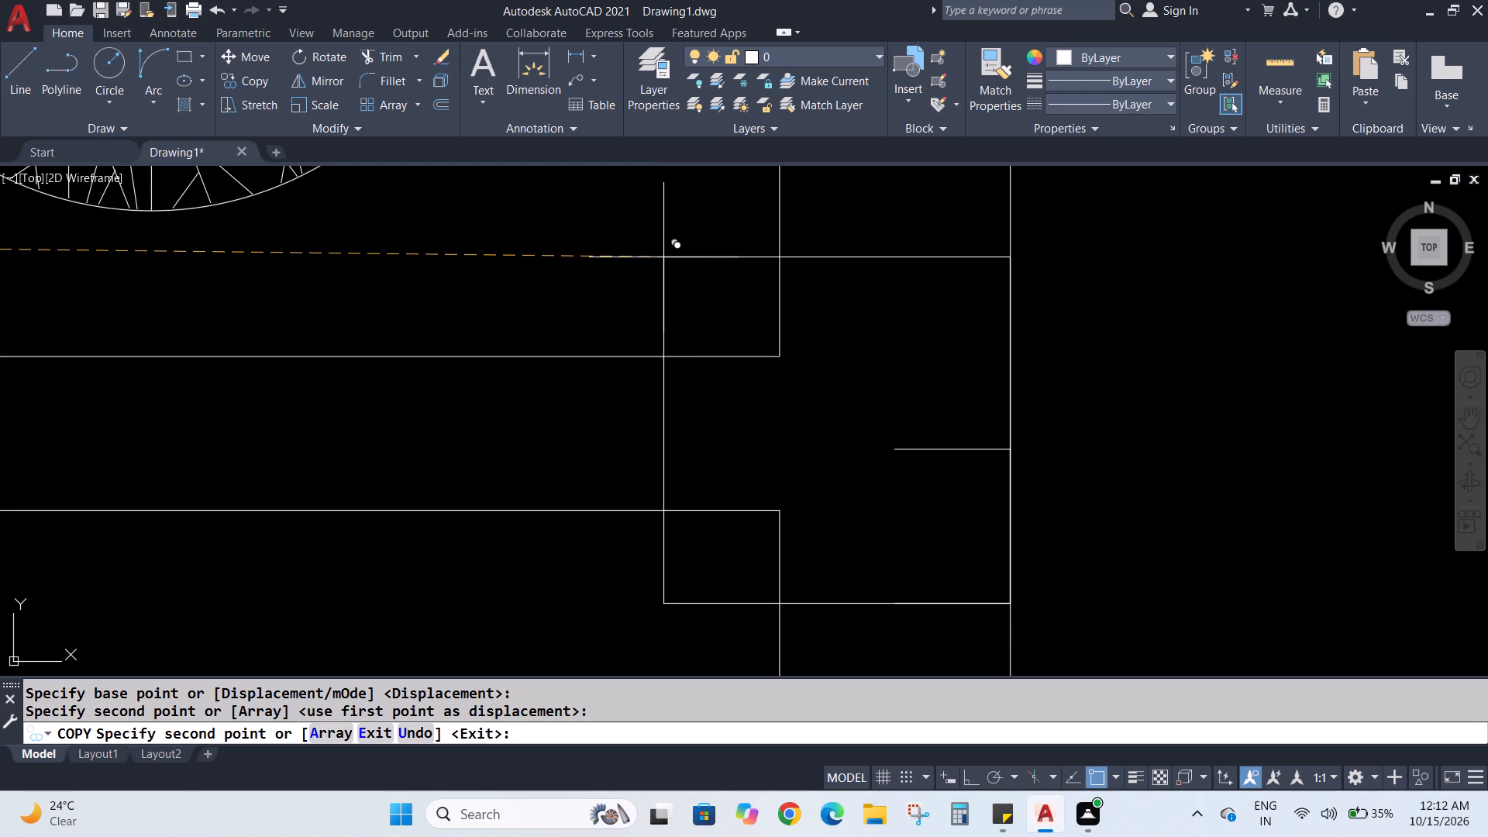
left_click(663, 257)
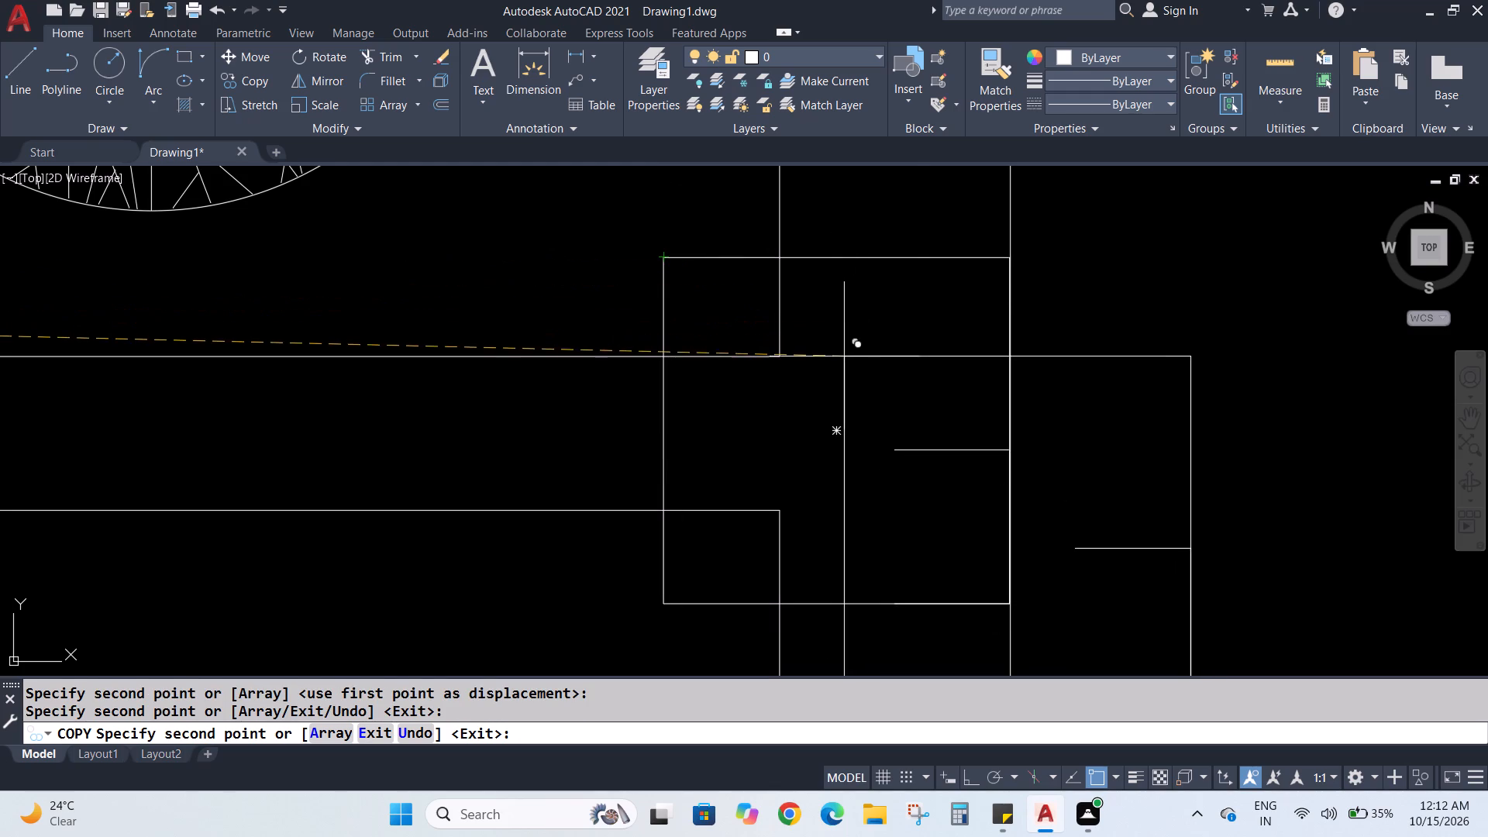
key("Escape")
key("Escape")
Erase the stray short horizontal lines inside the copied squares at the stair-wall junction and the central partition's upper end.
left_click(925, 449)
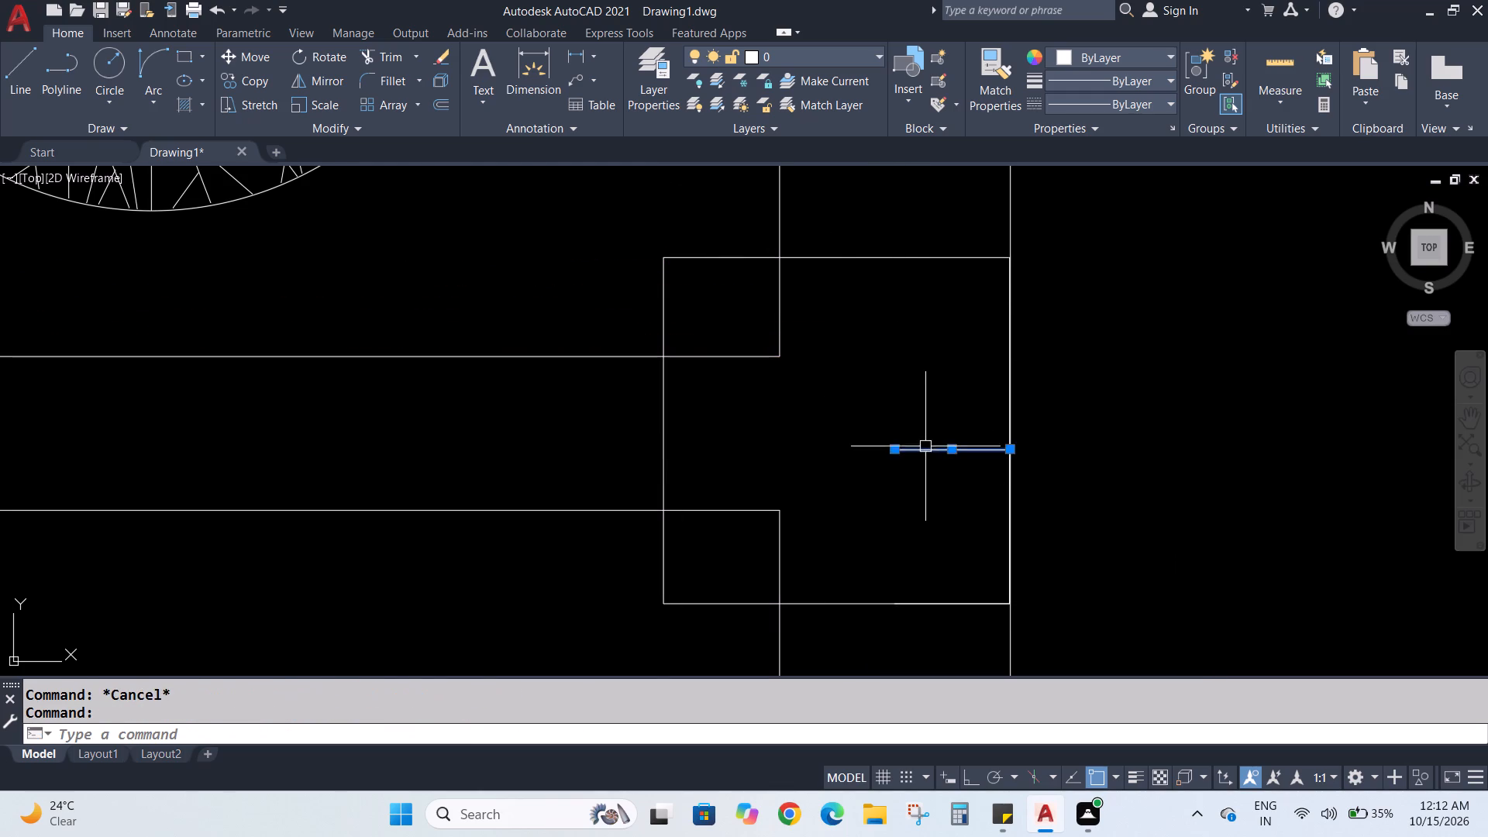
key("Delete")
scroll(909, 417, "down", 6)
scroll(379, 225, "up", 4)
scroll(739, 314, "up", 4)
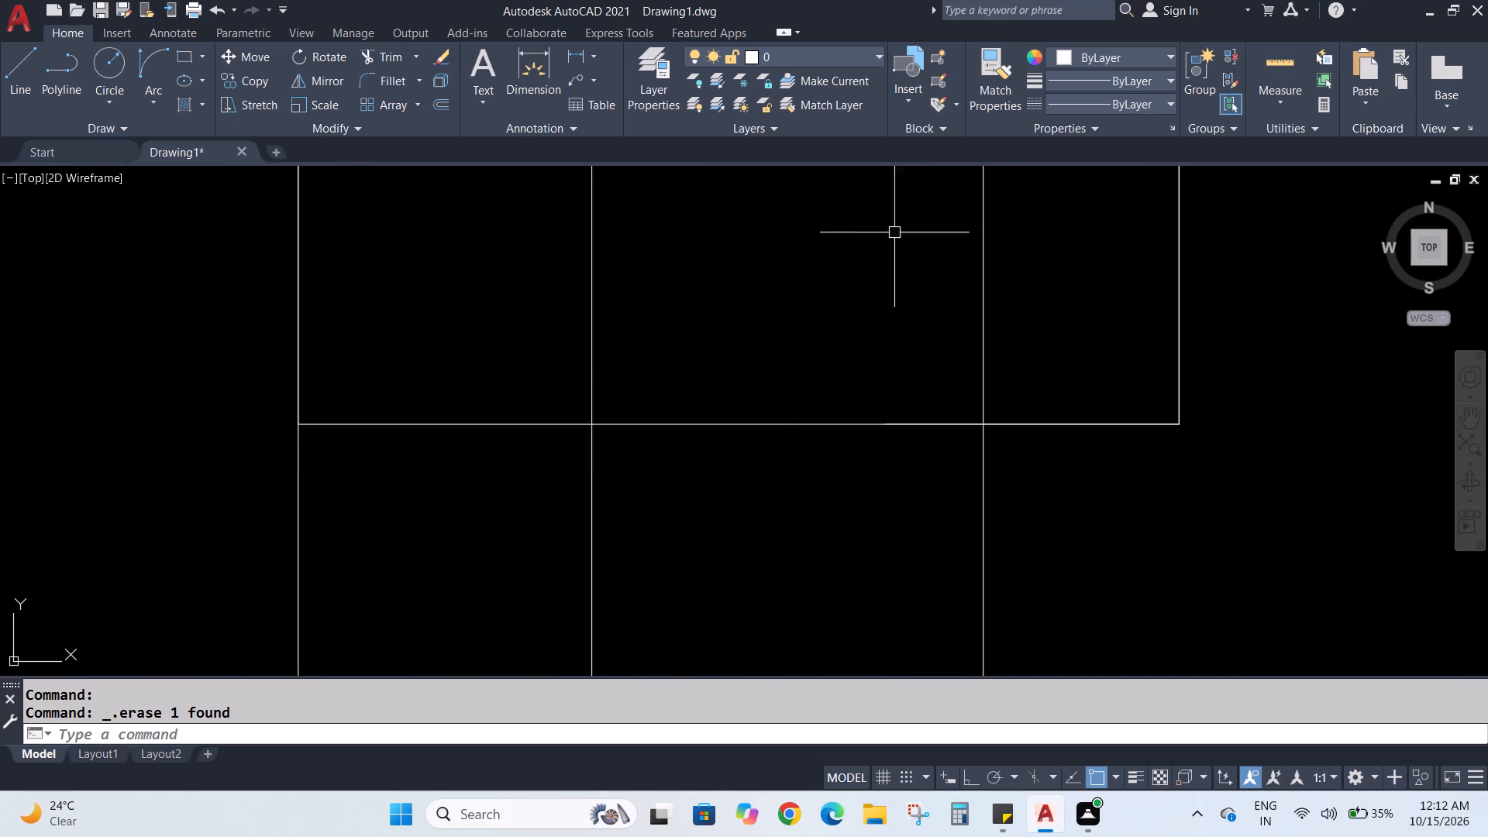
scroll(880, 337, "down", 3)
left_click(901, 224)
key("Delete")
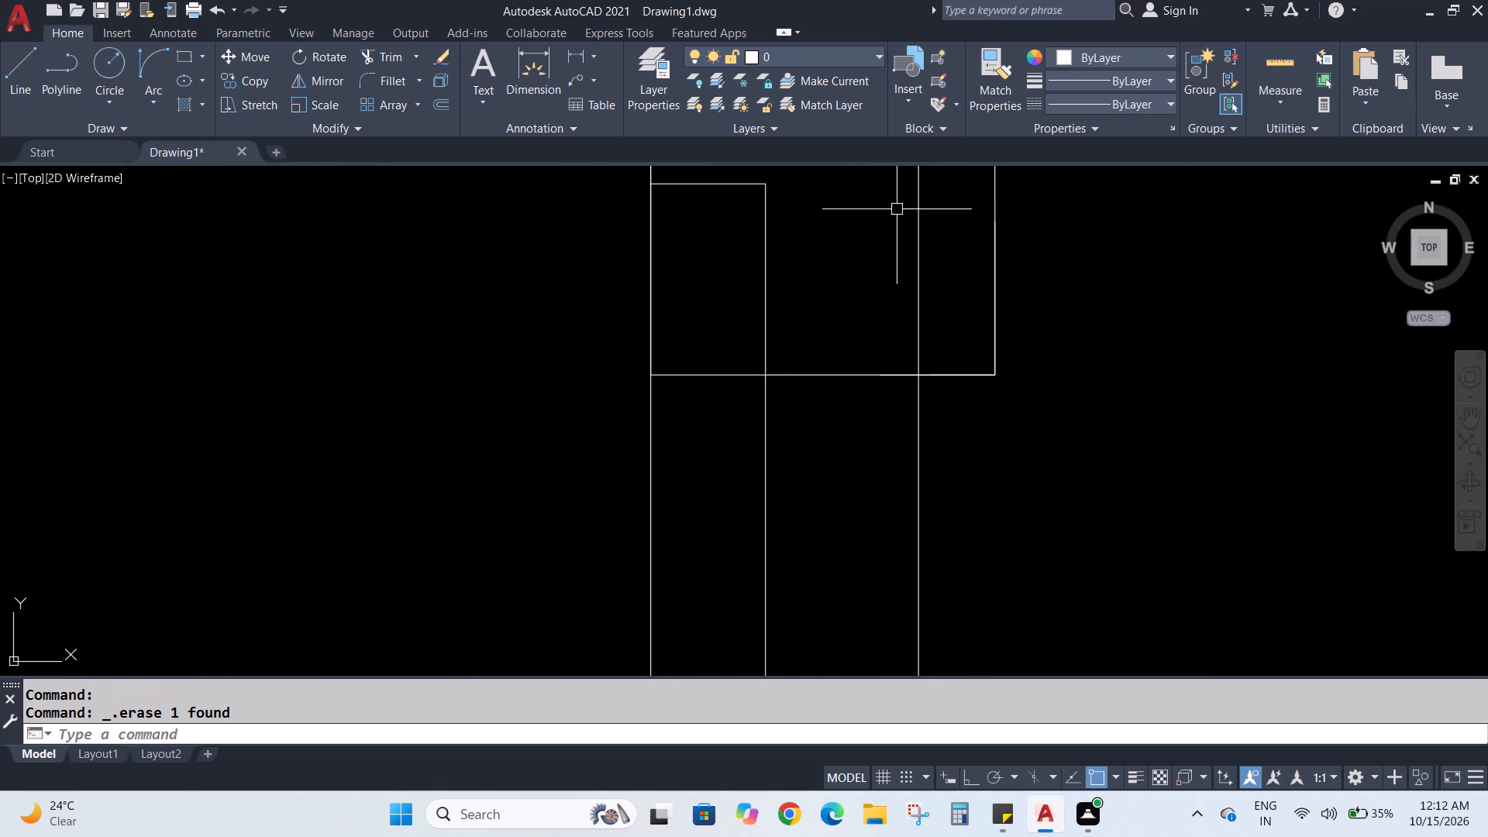
scroll(872, 266, "down", 3)
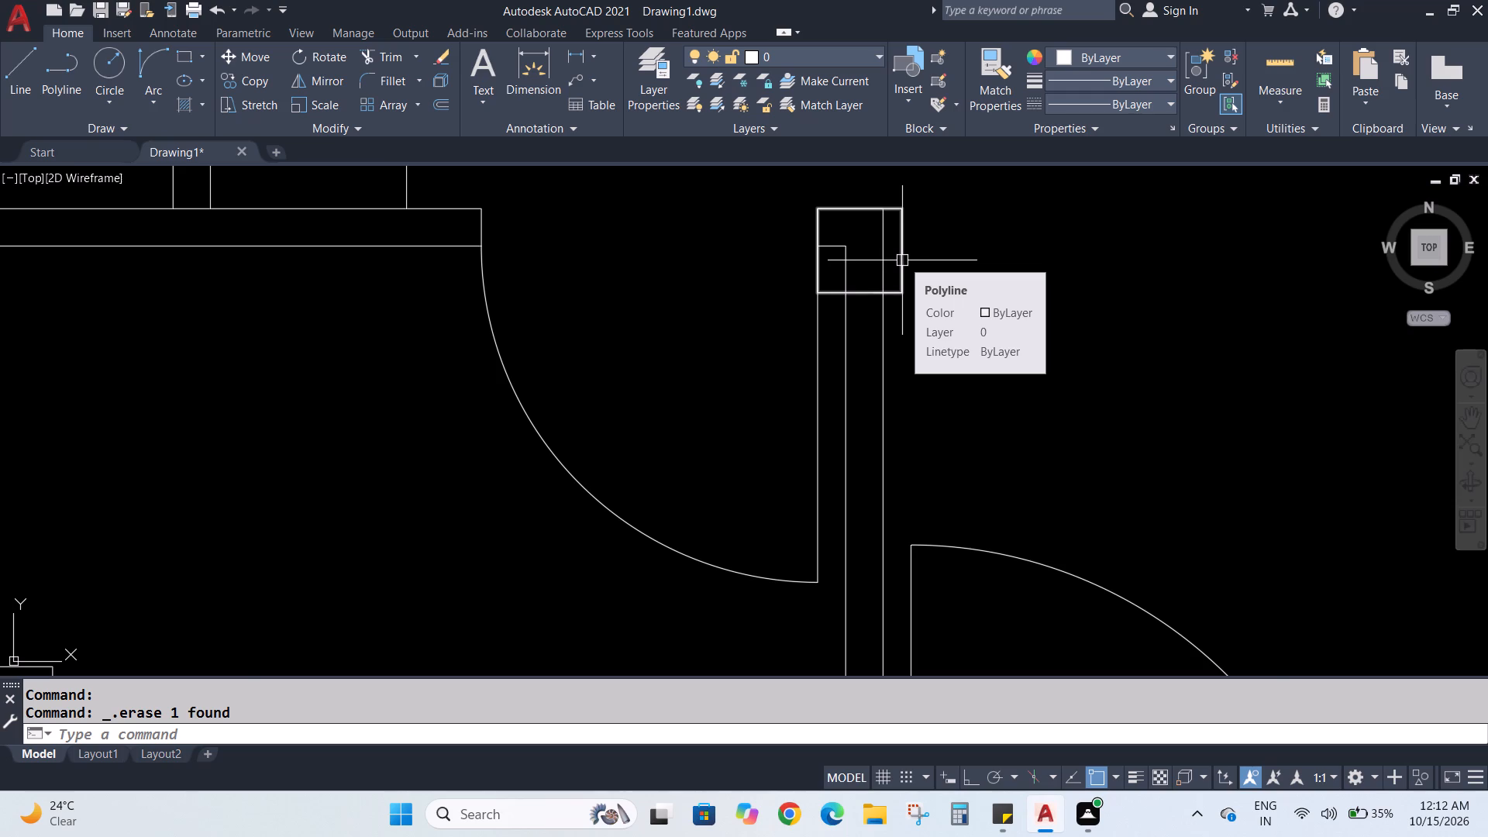
Copy the upper-right corner square by its right-edge midpoint onto the outer wall face, roughly centred on the upper bathroom's door-side wall.
scroll(900, 258, "down", 5)
scroll(1160, 254, "up", 2)
middle_click_drag(1160, 234, 1149, 357)
middle_click_drag(1118, 328, 1144, 609)
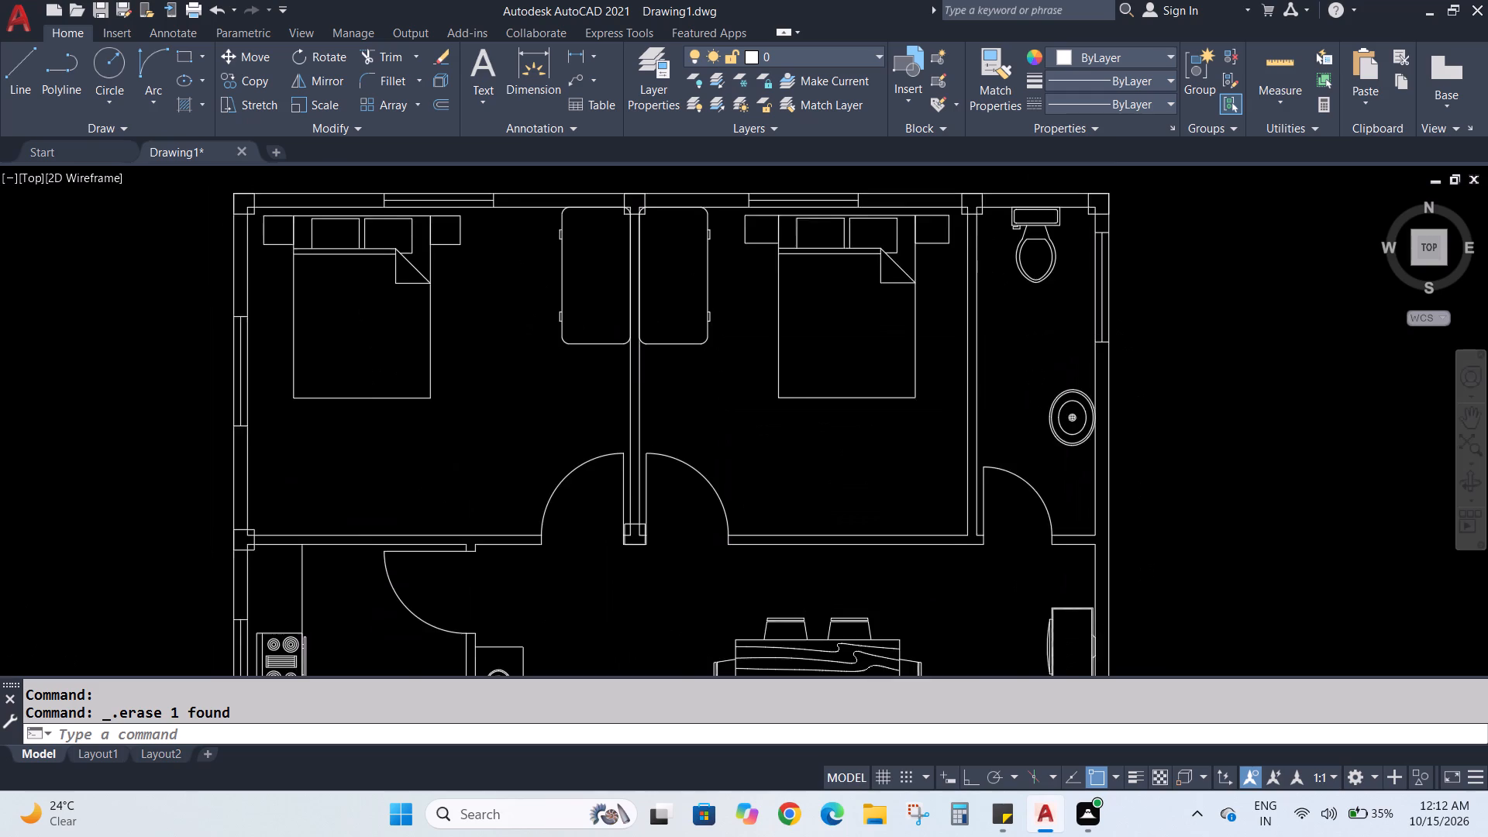
middle_click_drag(1144, 609, 1128, 613)
scroll(1119, 604, "up", 1)
scroll(1119, 601, "down", 2)
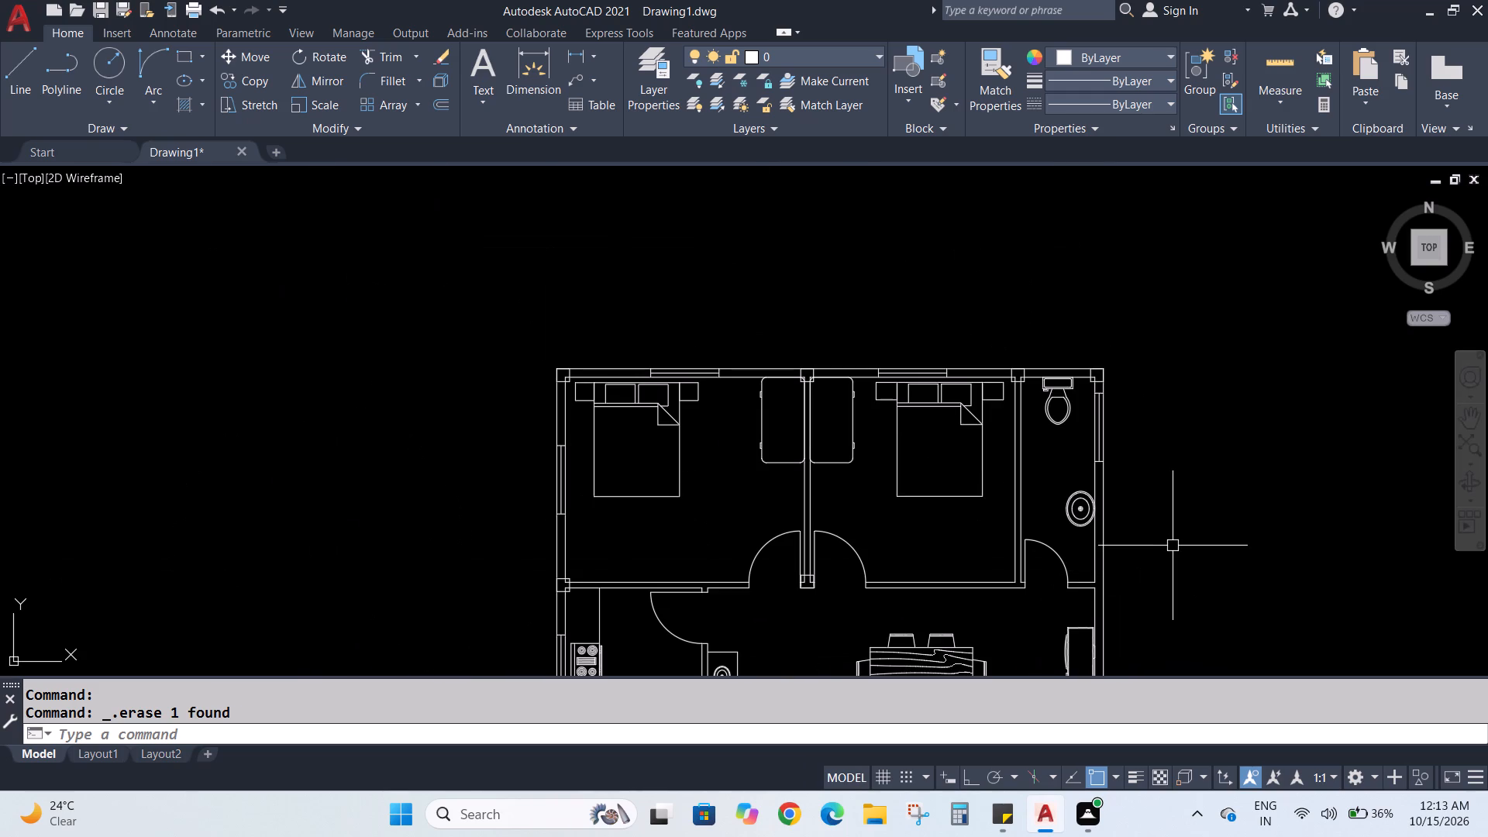
left_click(1080, 345)
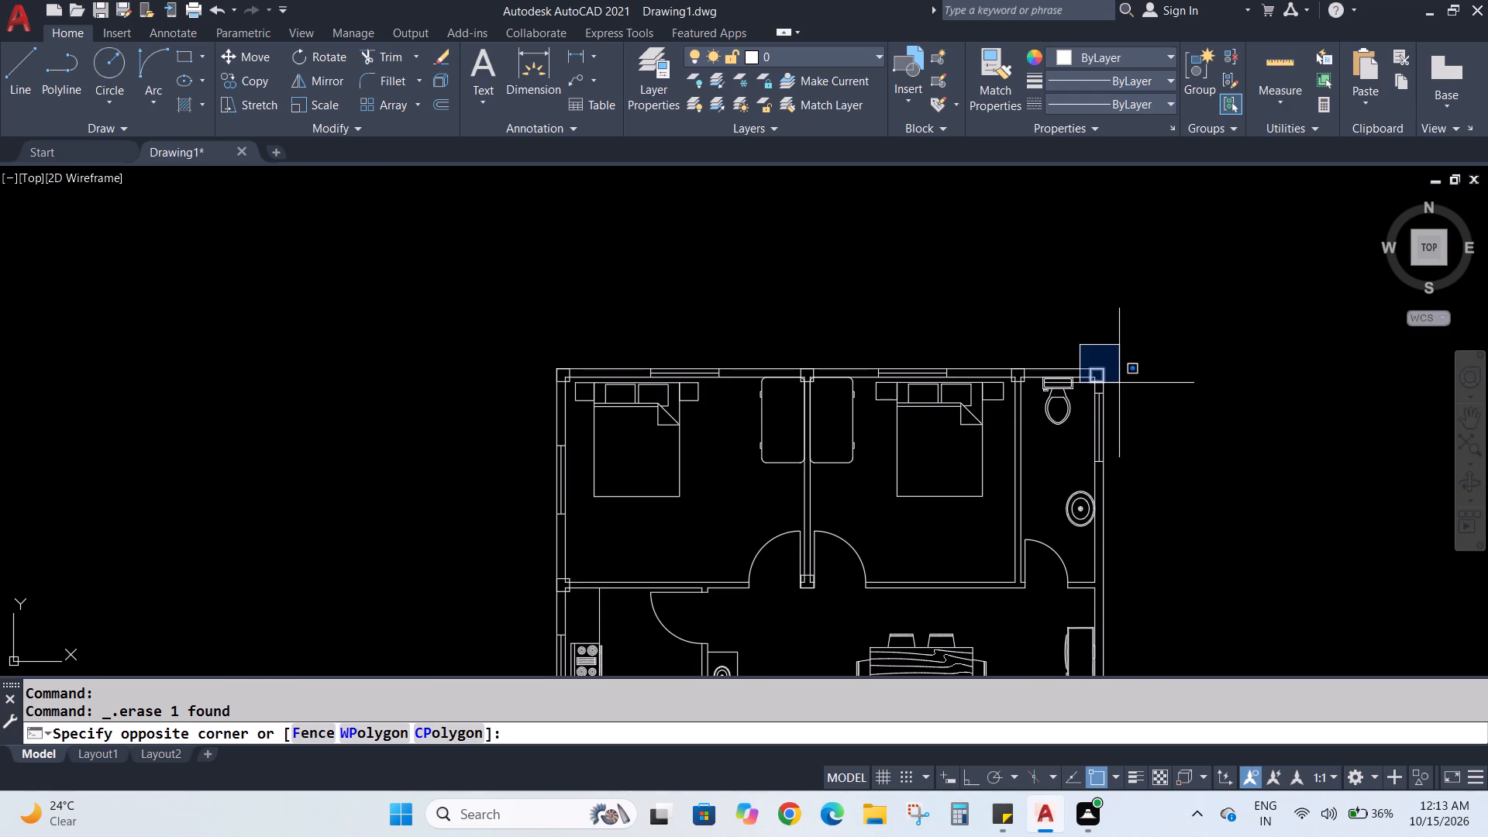
left_click(1119, 385)
scroll(1089, 360, "up", 3)
scroll(1116, 437, "up", 3)
left_click(254, 86)
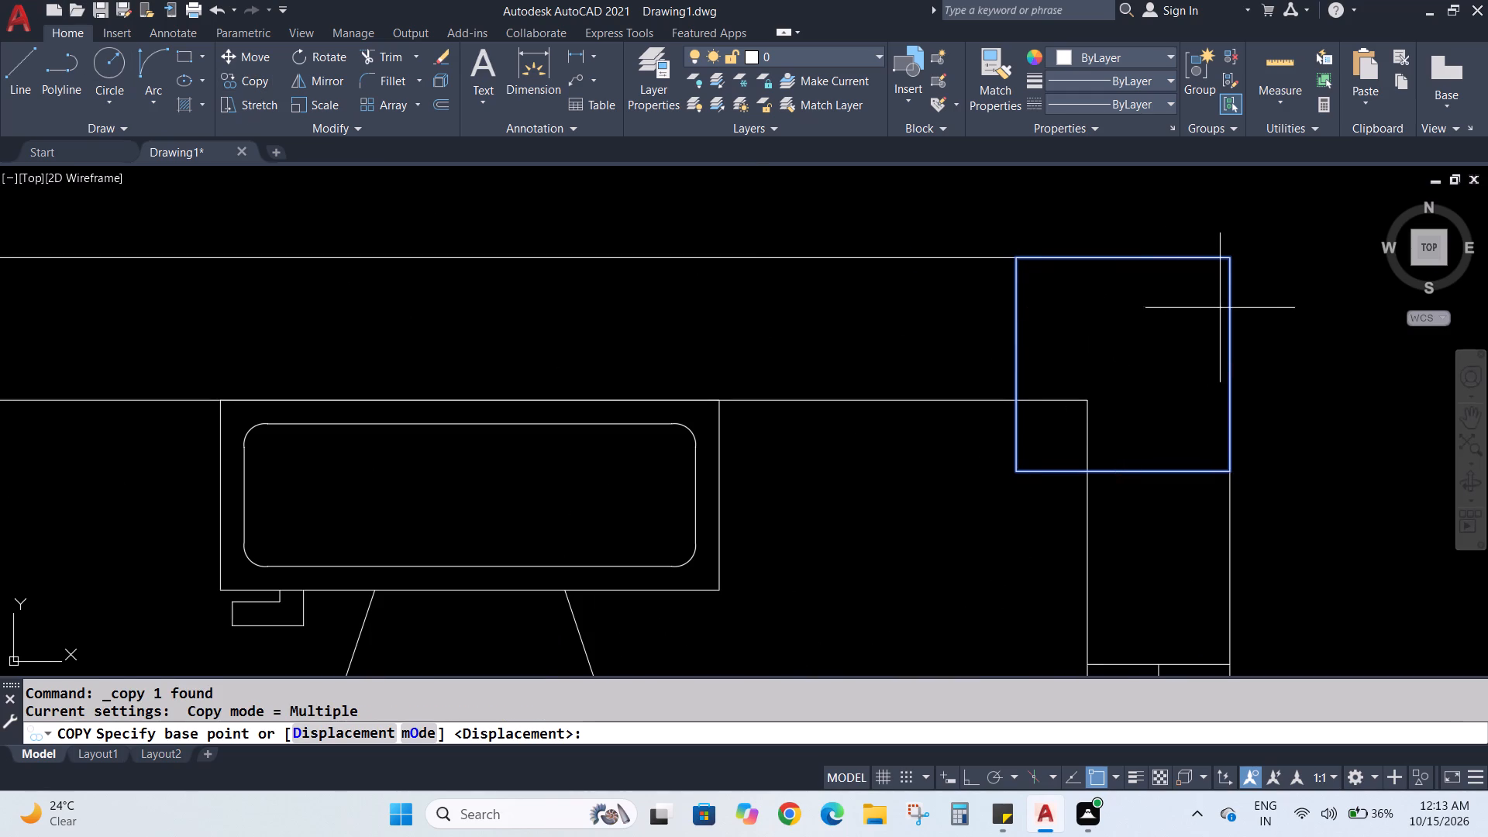
left_click(1231, 365)
scroll(1198, 420, "down", 4)
scroll(1190, 530, "down", 3)
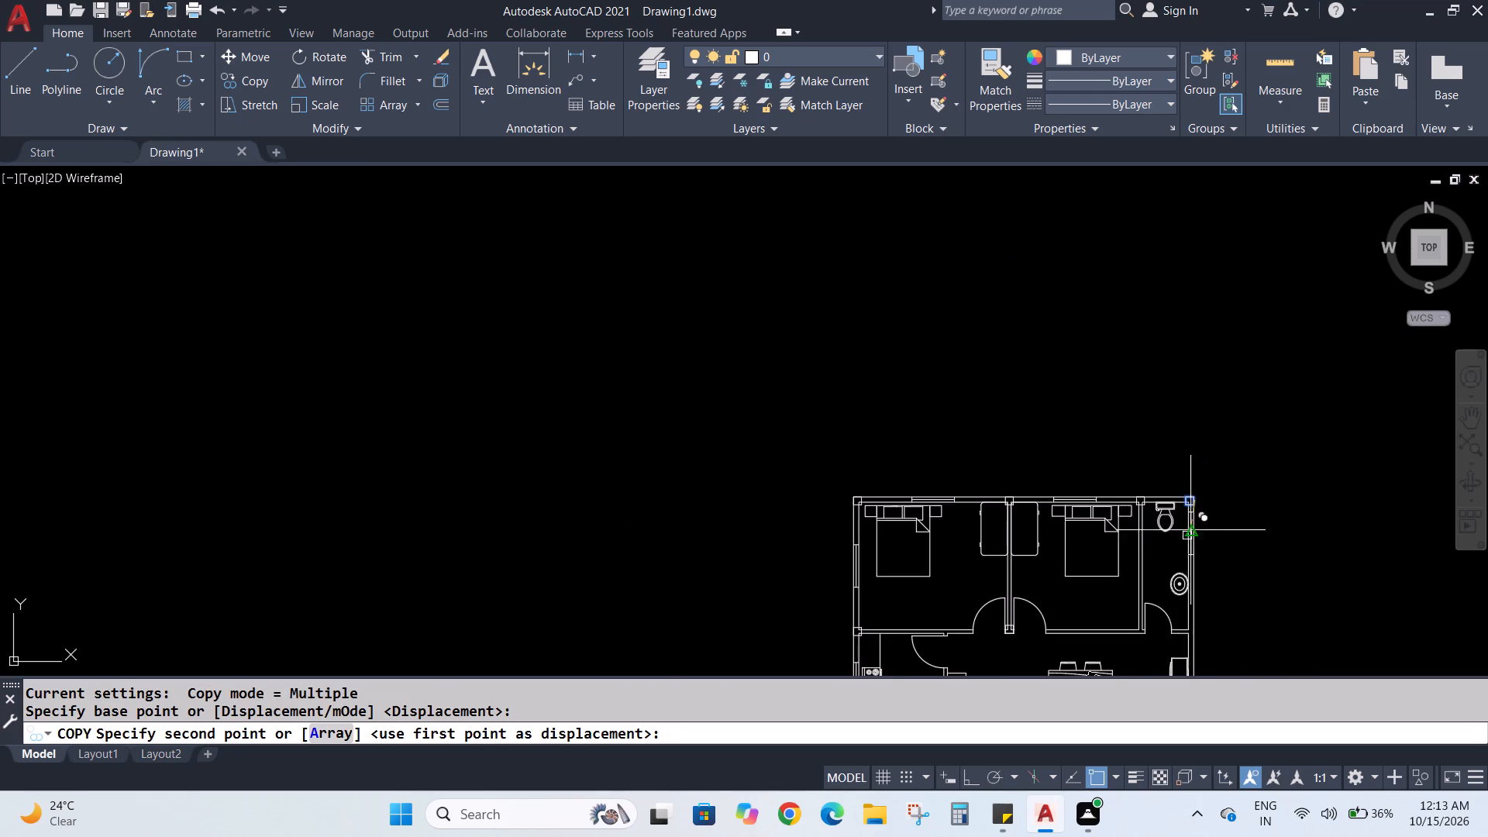
scroll(1178, 653, "up", 4)
scroll(1261, 536, "up", 3)
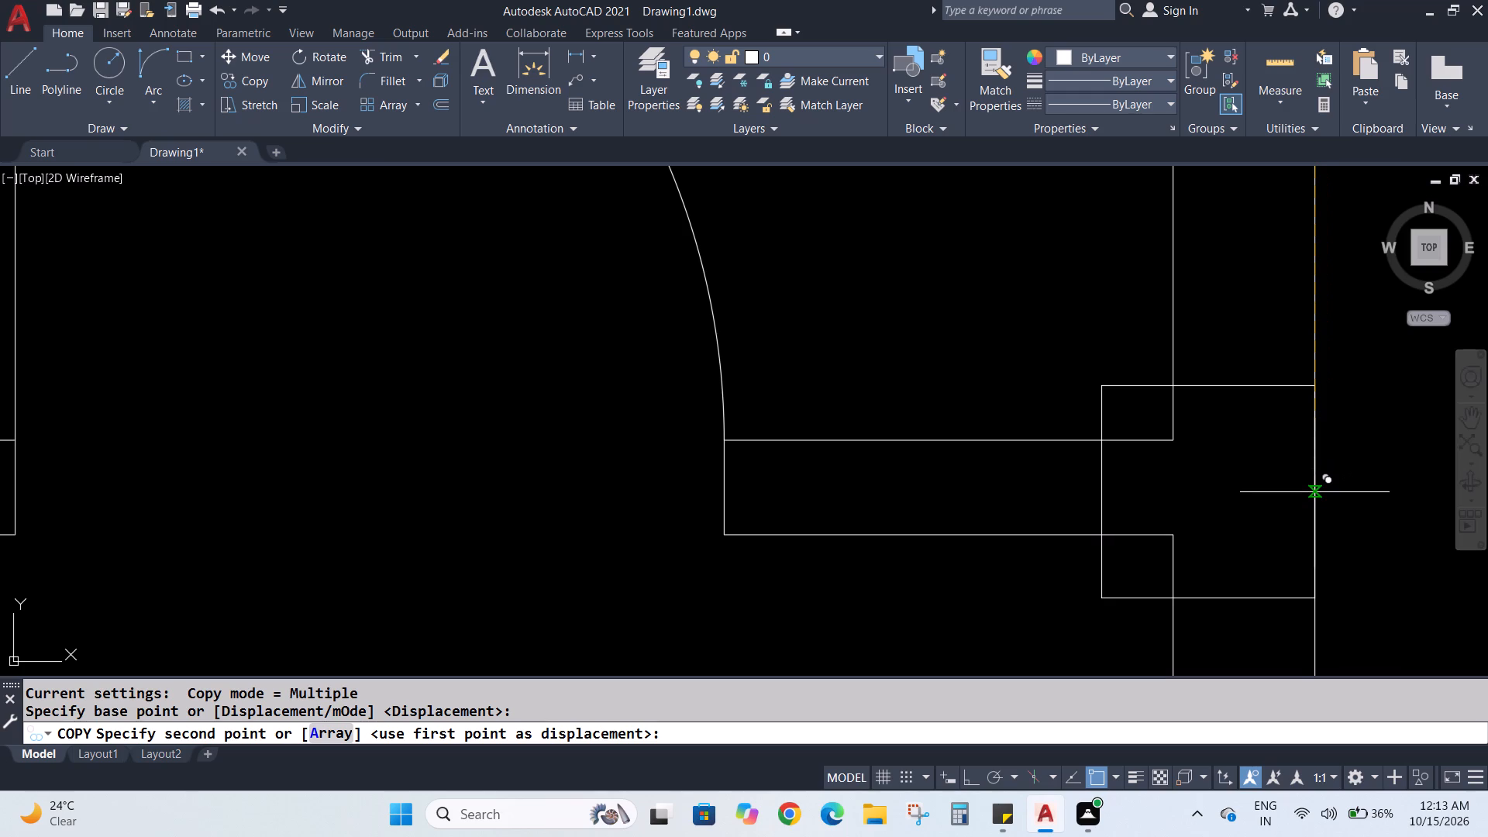
left_click(1314, 492)
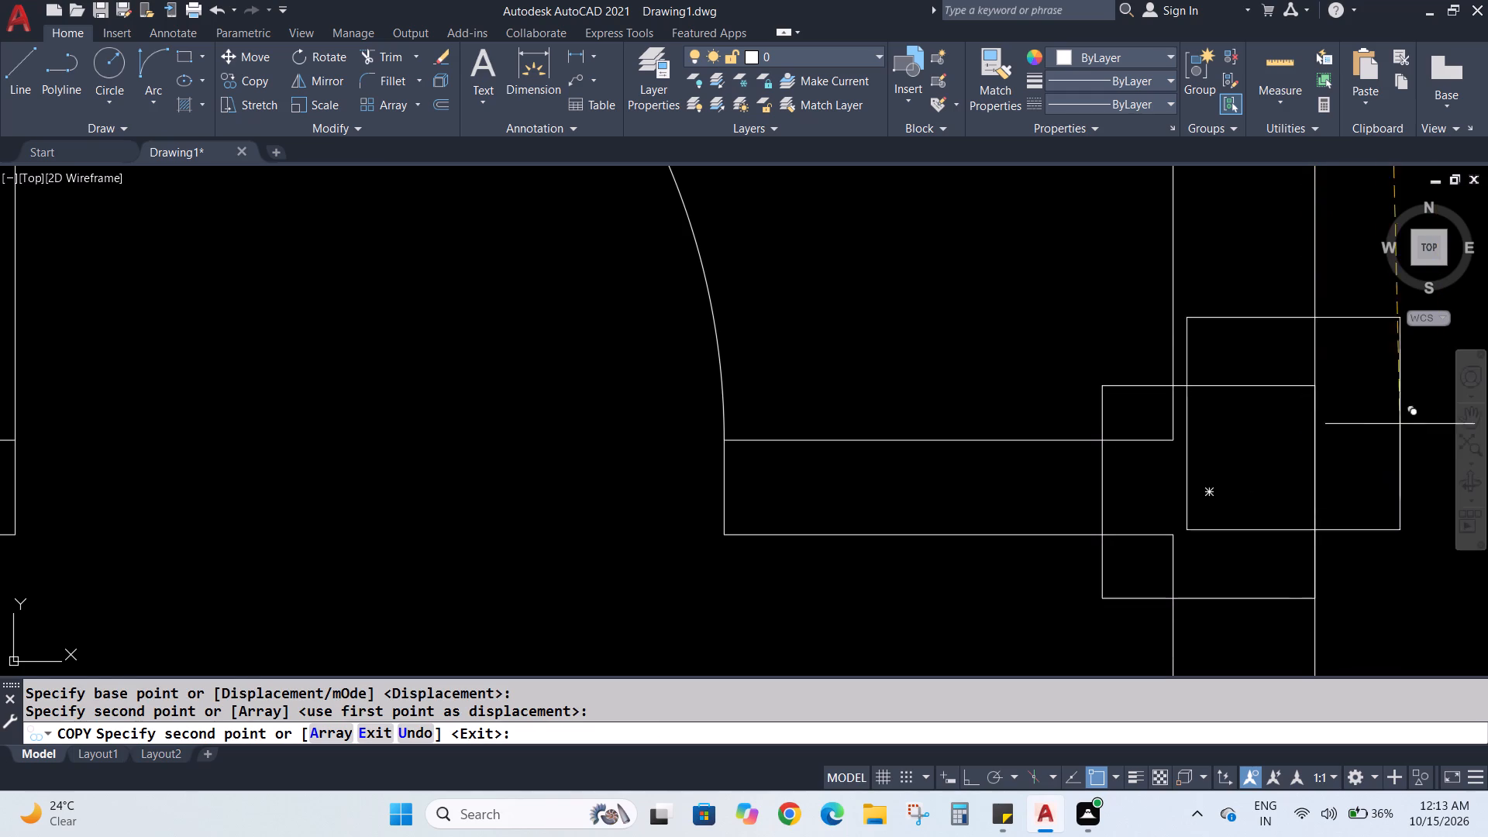
key("Escape")
Fill the square at the plan's upper-left exterior wall corner as a solid column with the Solid command.
scroll(1276, 439, "down", 5)
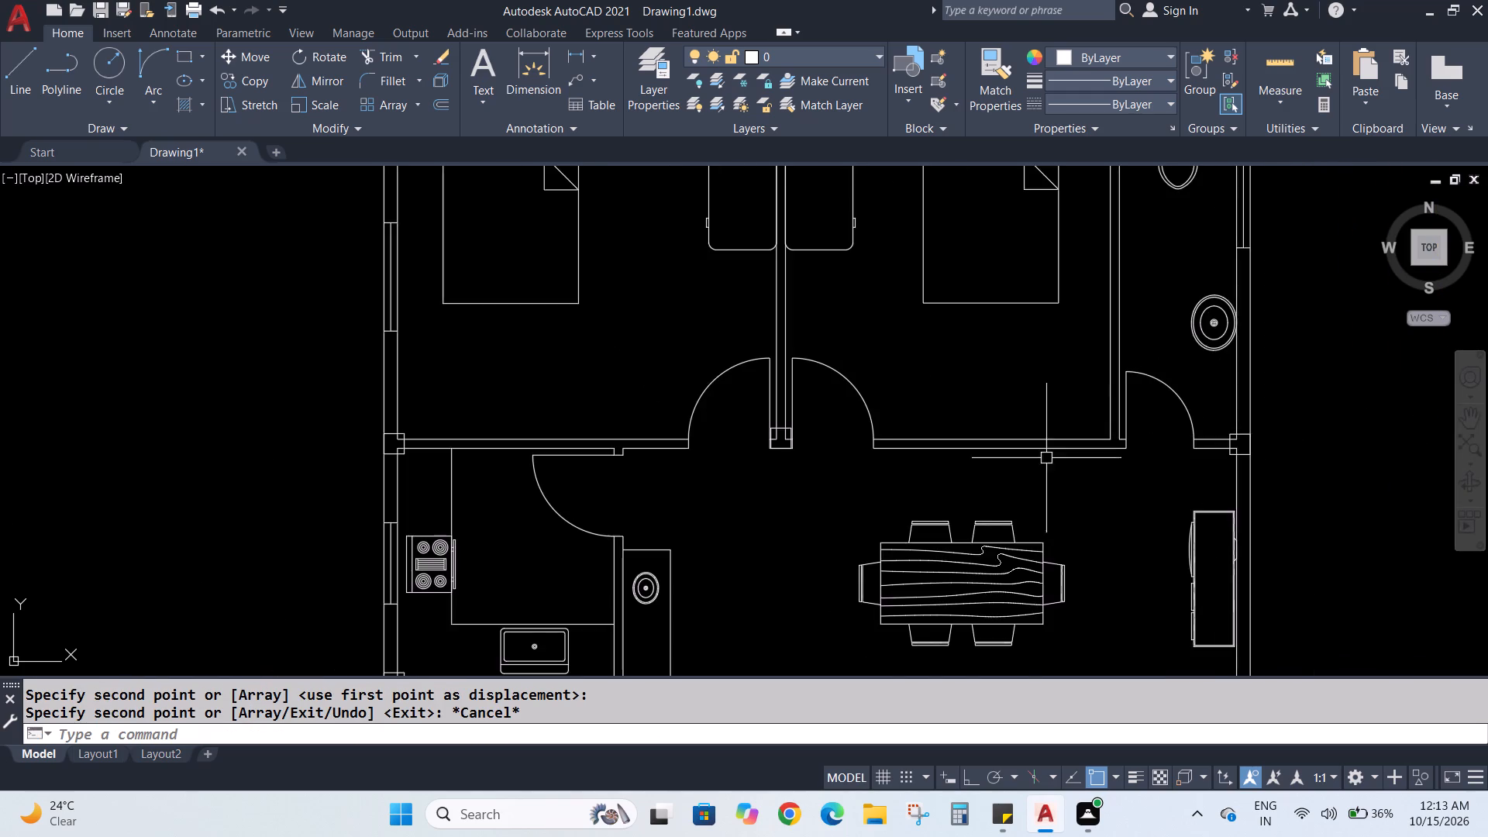
scroll(890, 463, "down", 3)
scroll(715, 355, "up", 3)
scroll(864, 422, "up", 2)
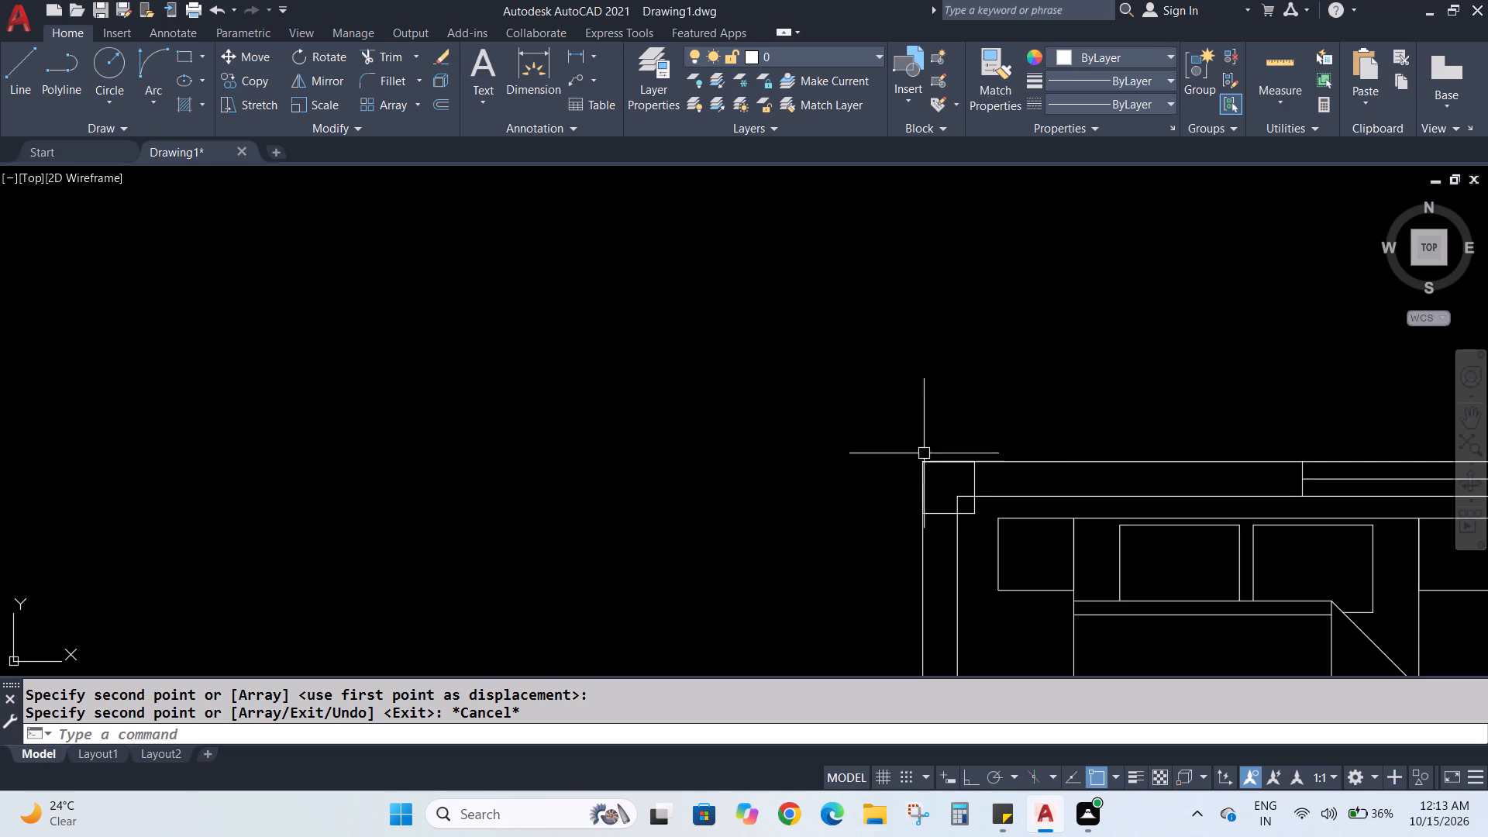
type("SO")
key("Return")
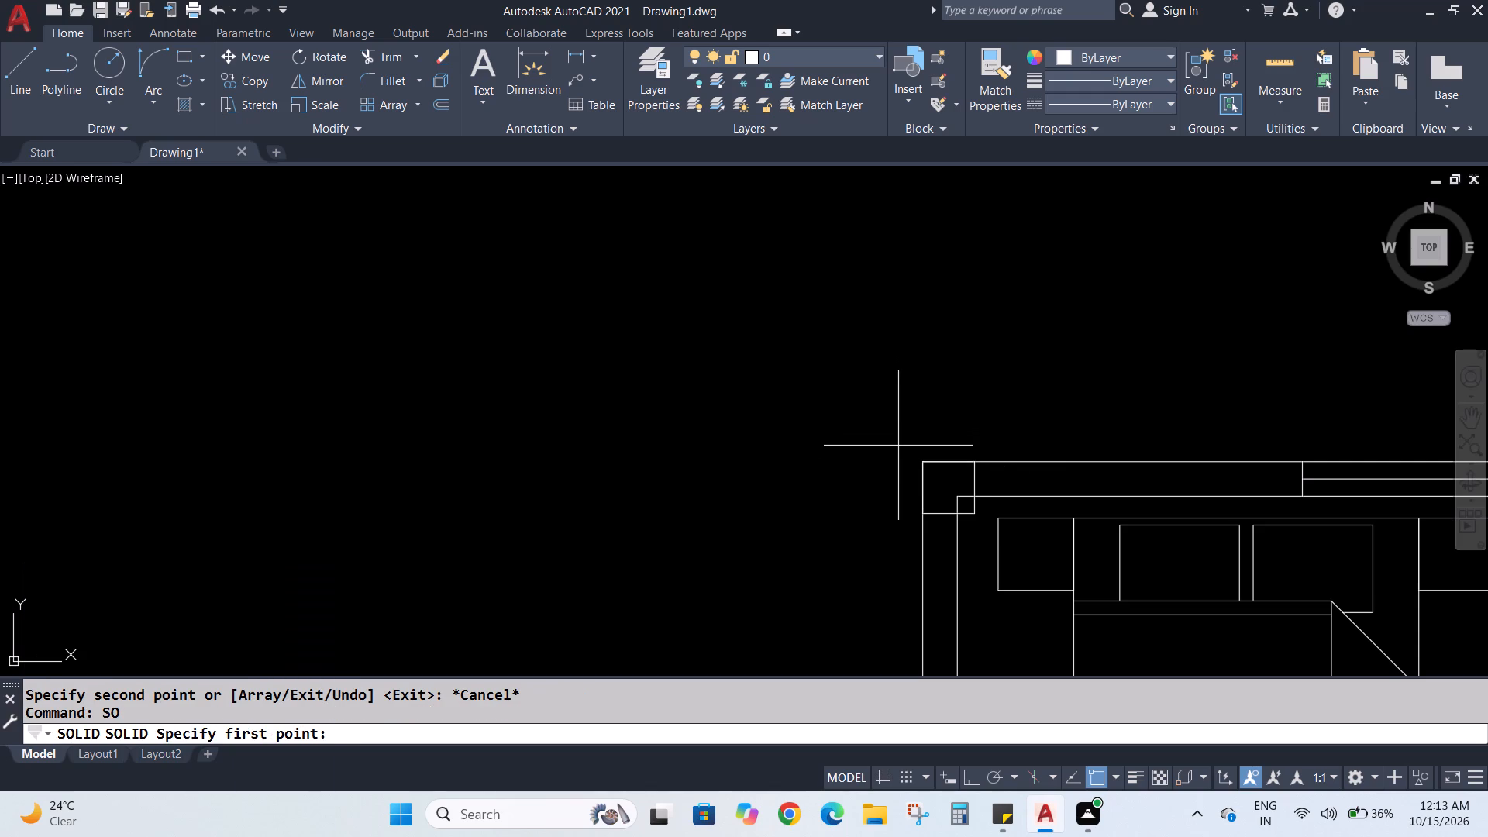
left_click(921, 459)
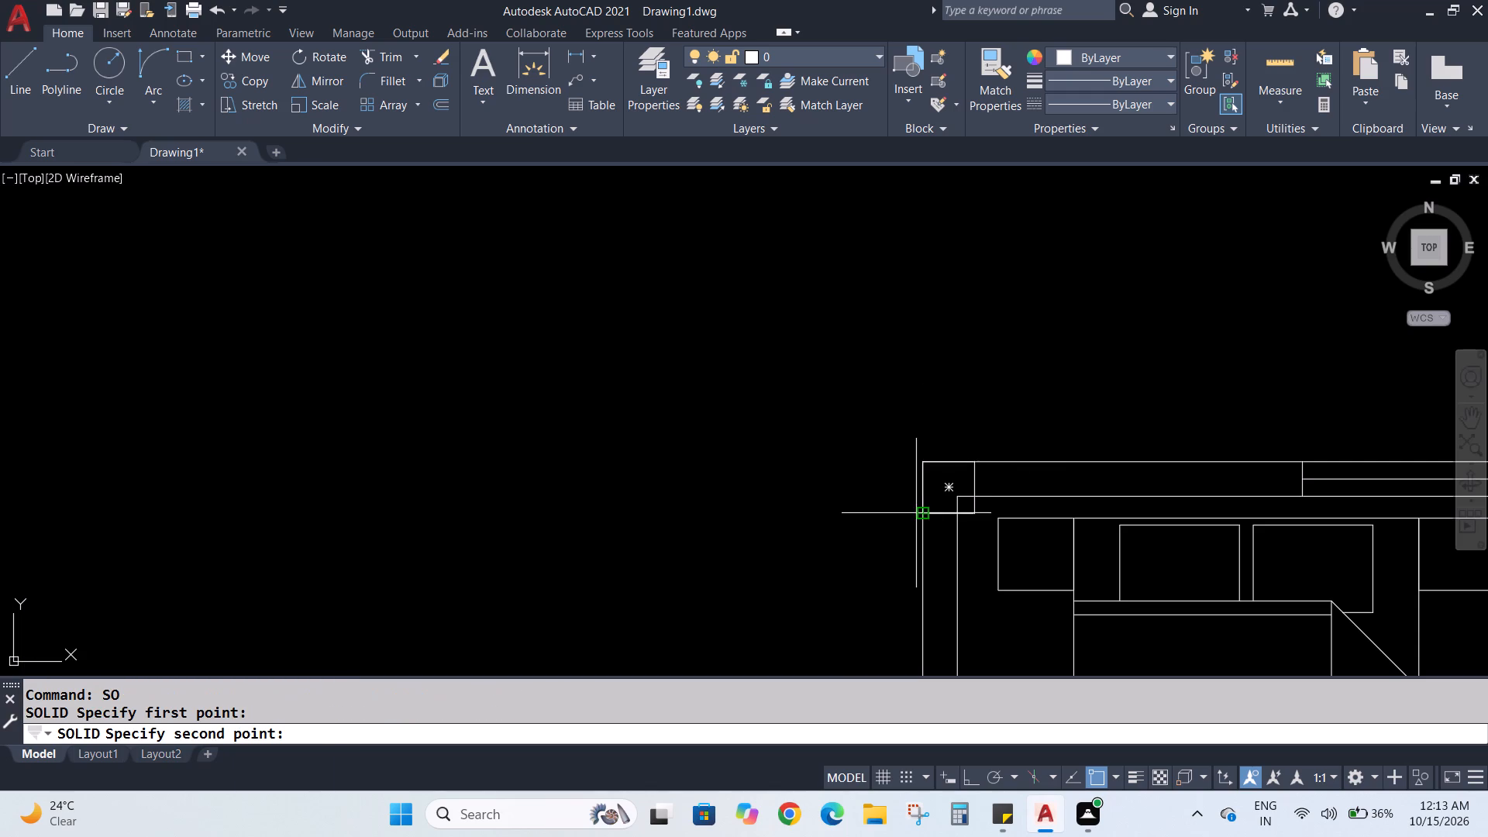
left_click(918, 512)
left_click(973, 466)
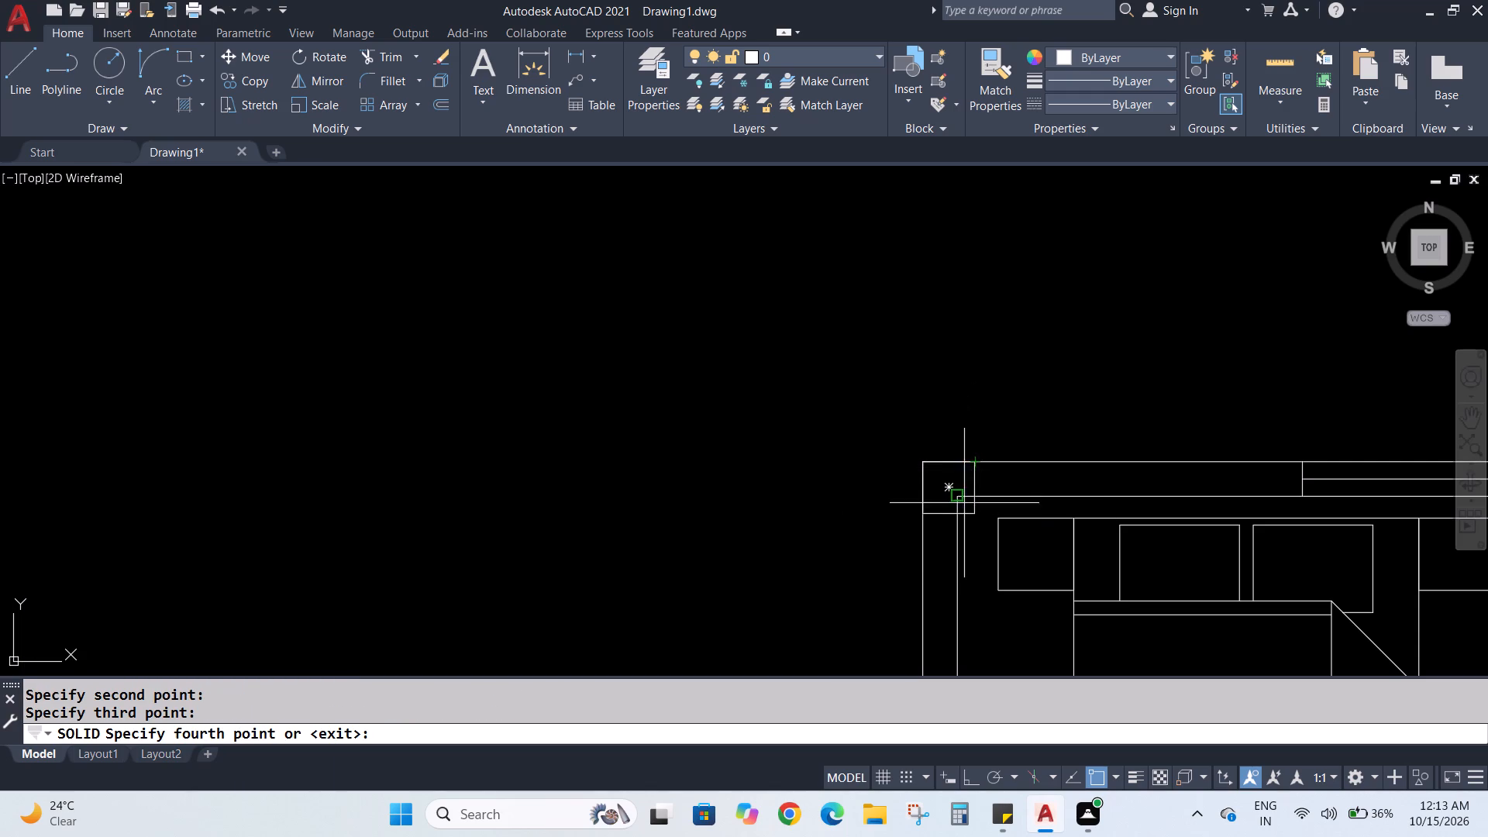
left_click(973, 515)
Fill the square where the partition between the two upper bedrooms meets the top exterior wall as a solid column.
scroll(943, 489, "down", 4)
scroll(1103, 520, "up", 3)
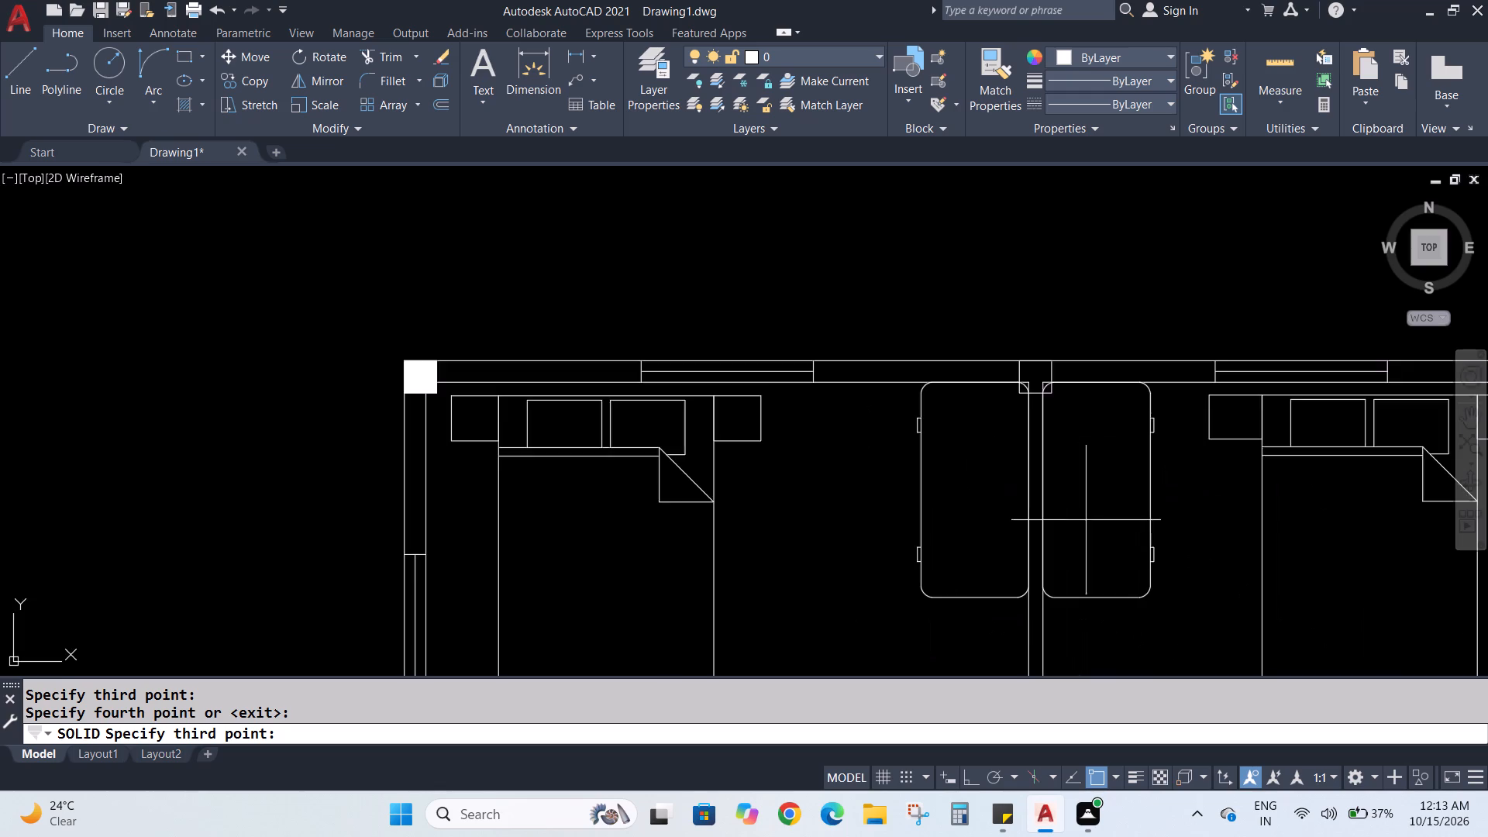
scroll(1036, 510, "up", 1)
key("Escape")
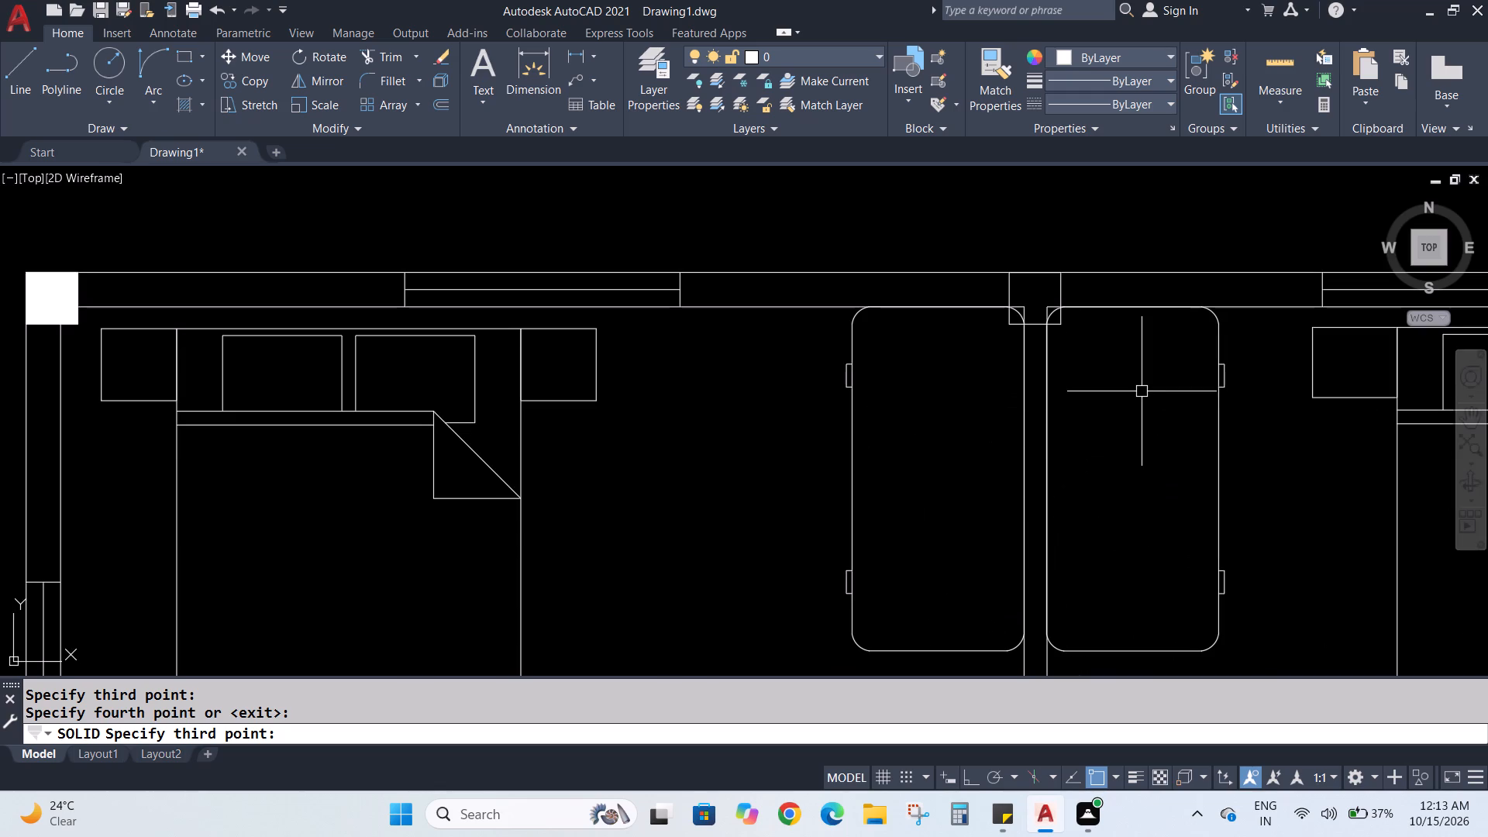
type("SO")
key("Return")
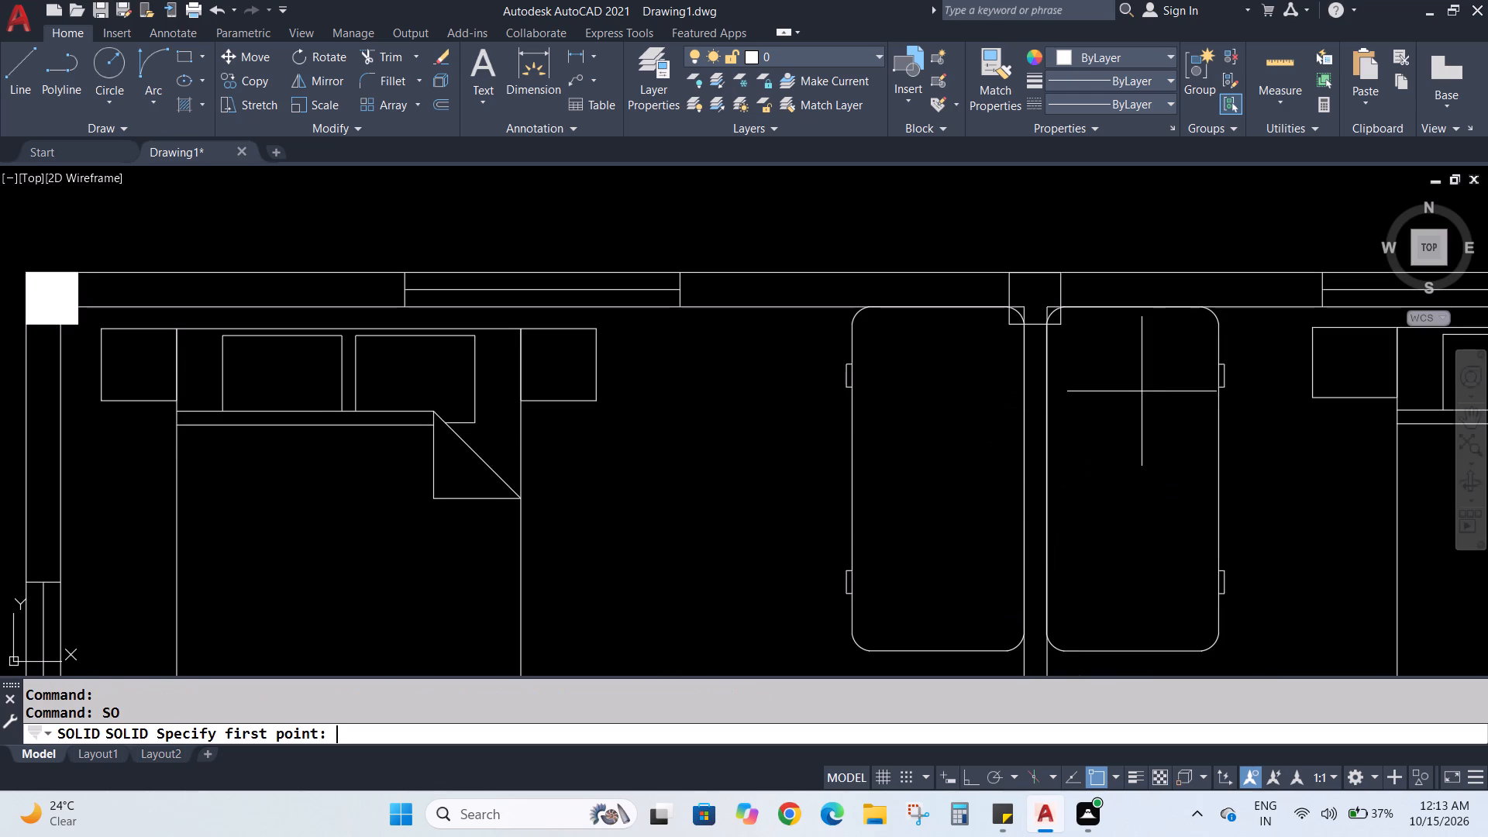
scroll(996, 305, "up", 2)
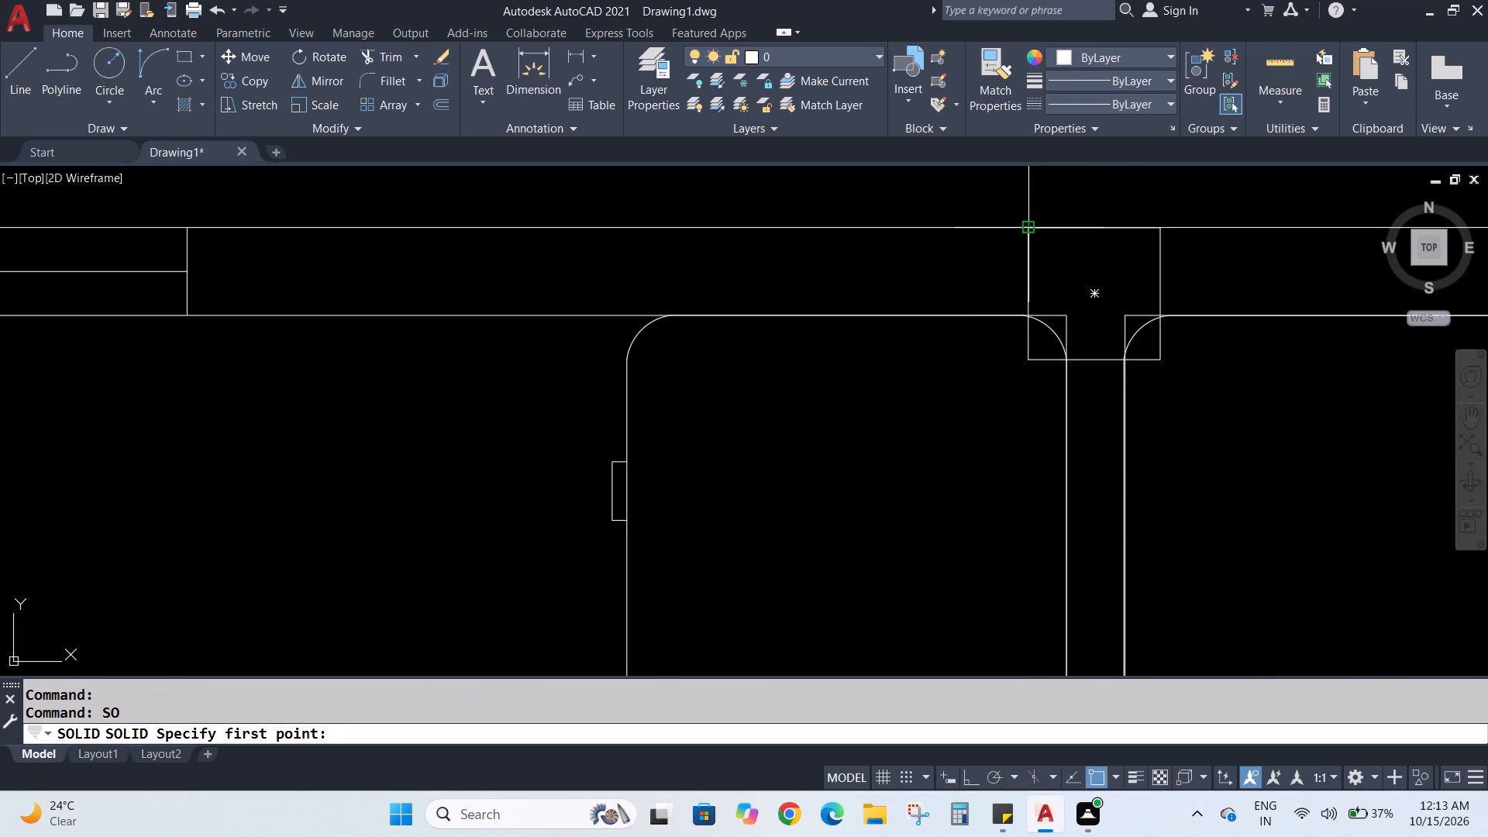
left_click(1029, 231)
left_click(1035, 358)
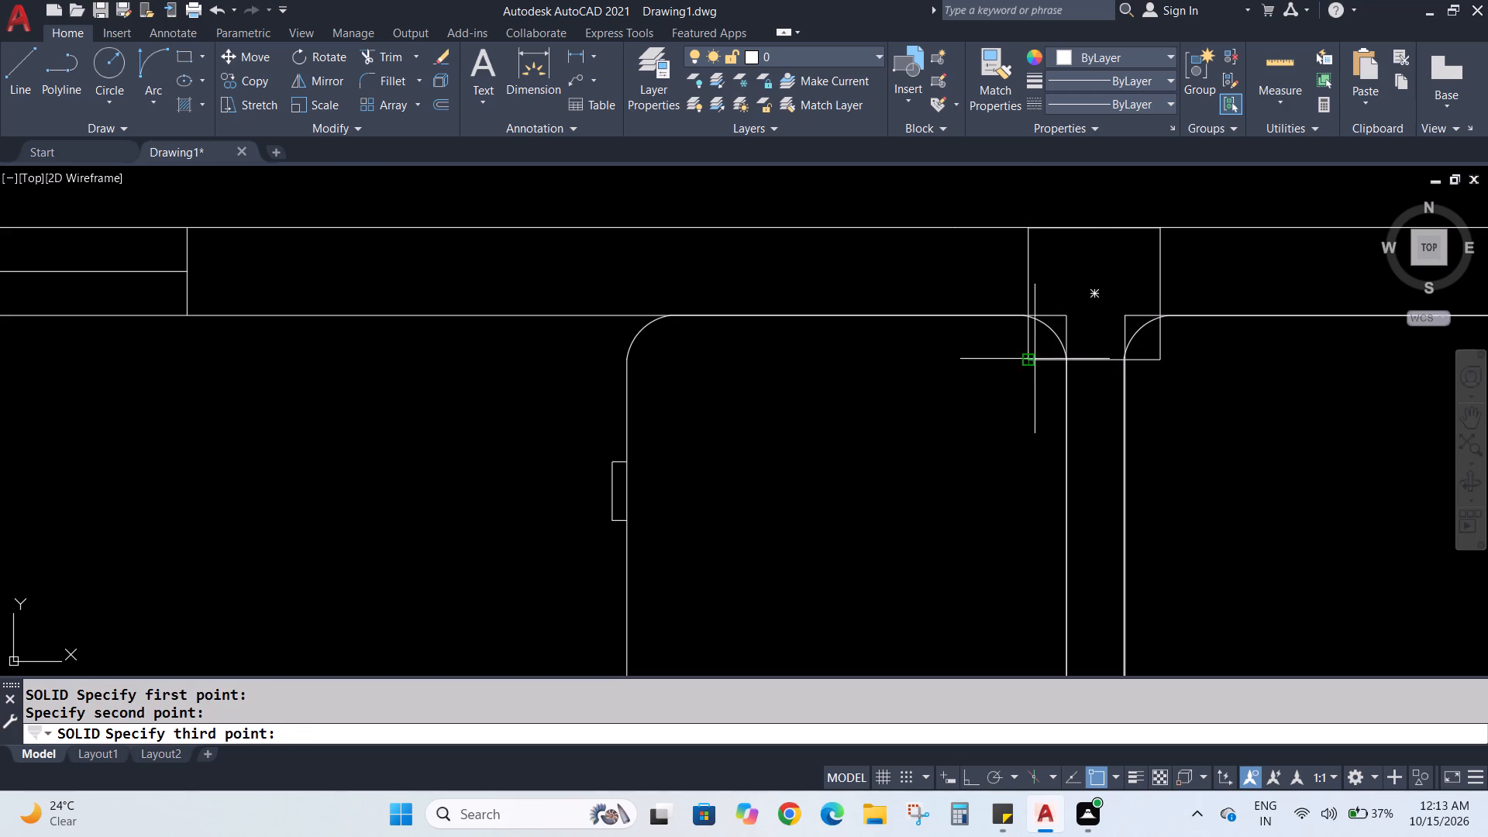
left_click(1159, 232)
left_click(1158, 357)
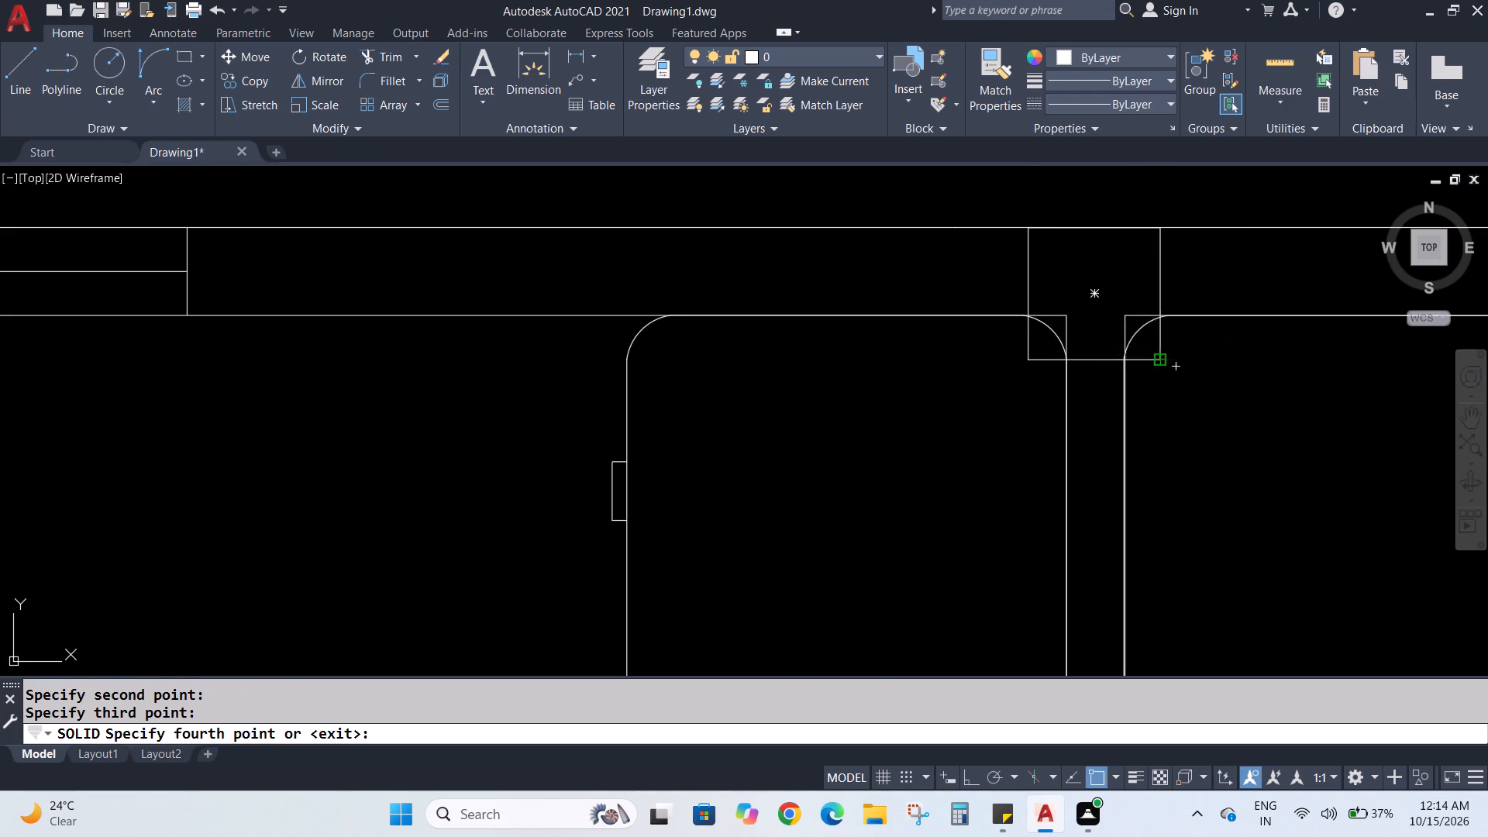
Fill the square where the partition between the upper-right bedroom and bathroom meets the top exterior wall as a solid column.
scroll(1125, 304, "down", 4)
scroll(1304, 312, "down", 2)
scroll(1399, 343, "up", 2)
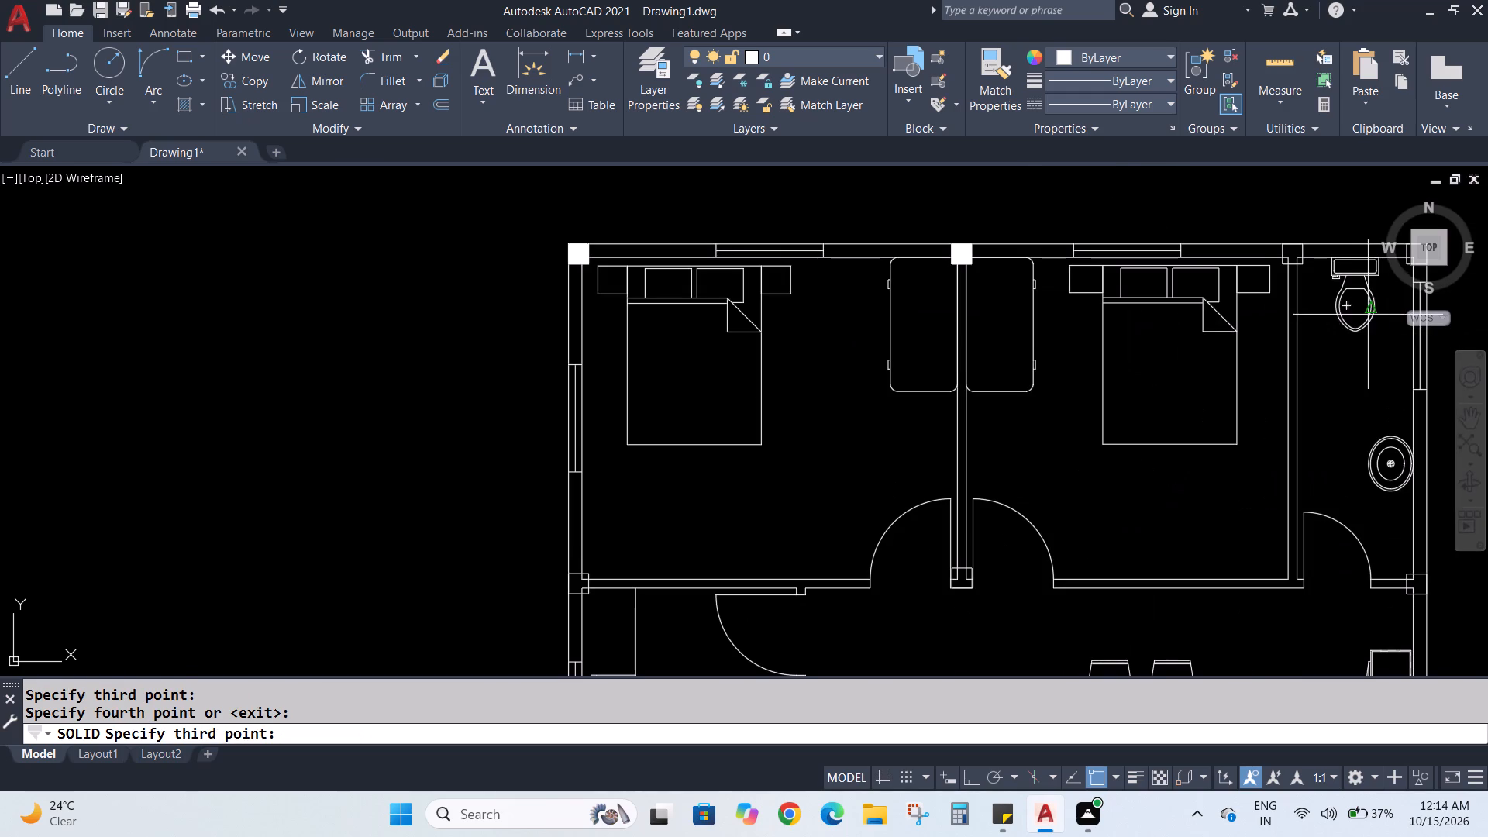
middle_click_drag(1342, 382, 962, 443)
scroll(932, 340, "up", 2)
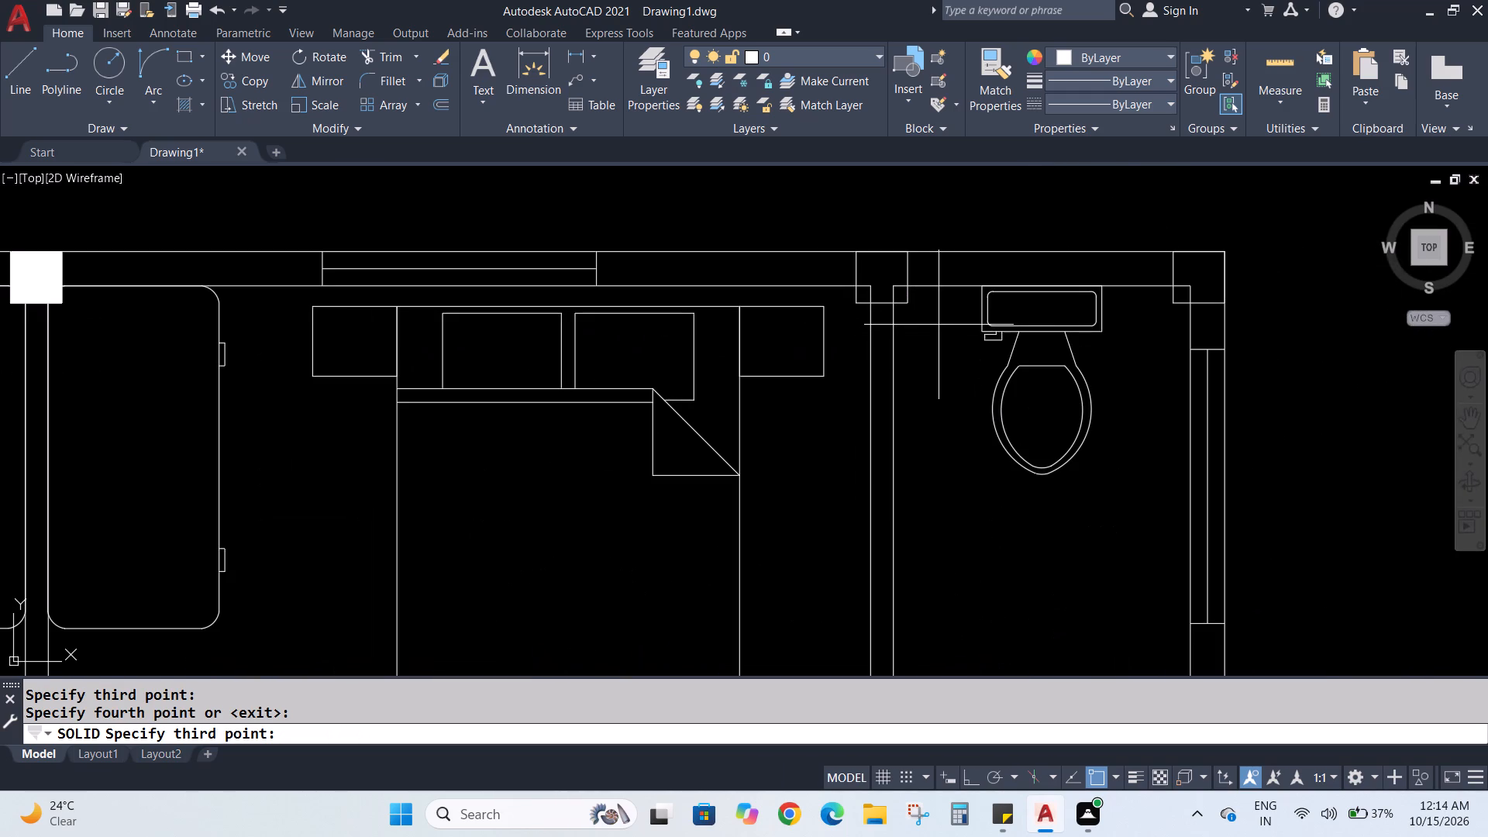
key("Escape")
key("Escape")
type("SO")
key("Return")
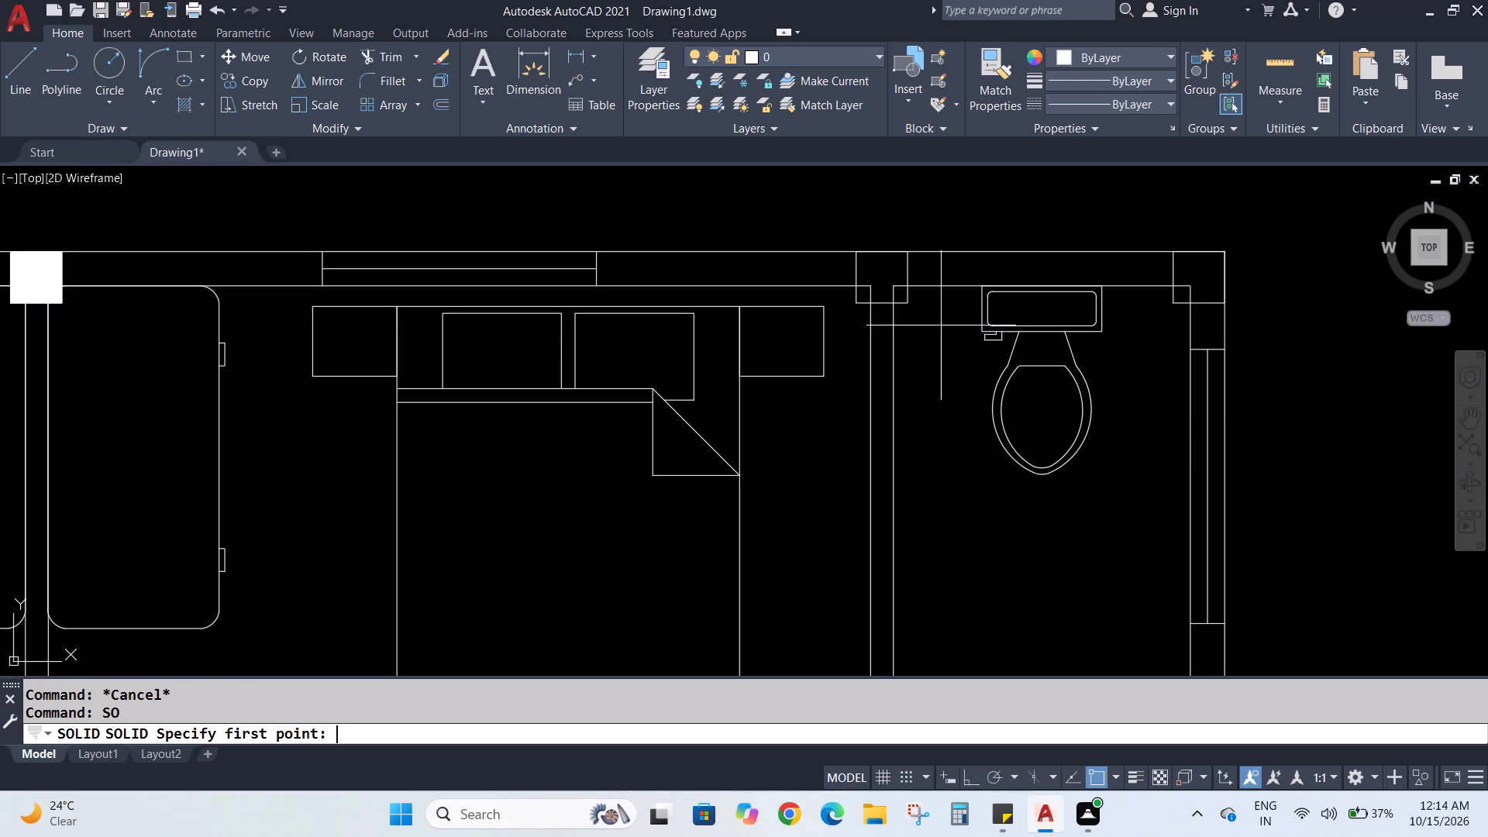
left_click(856, 250)
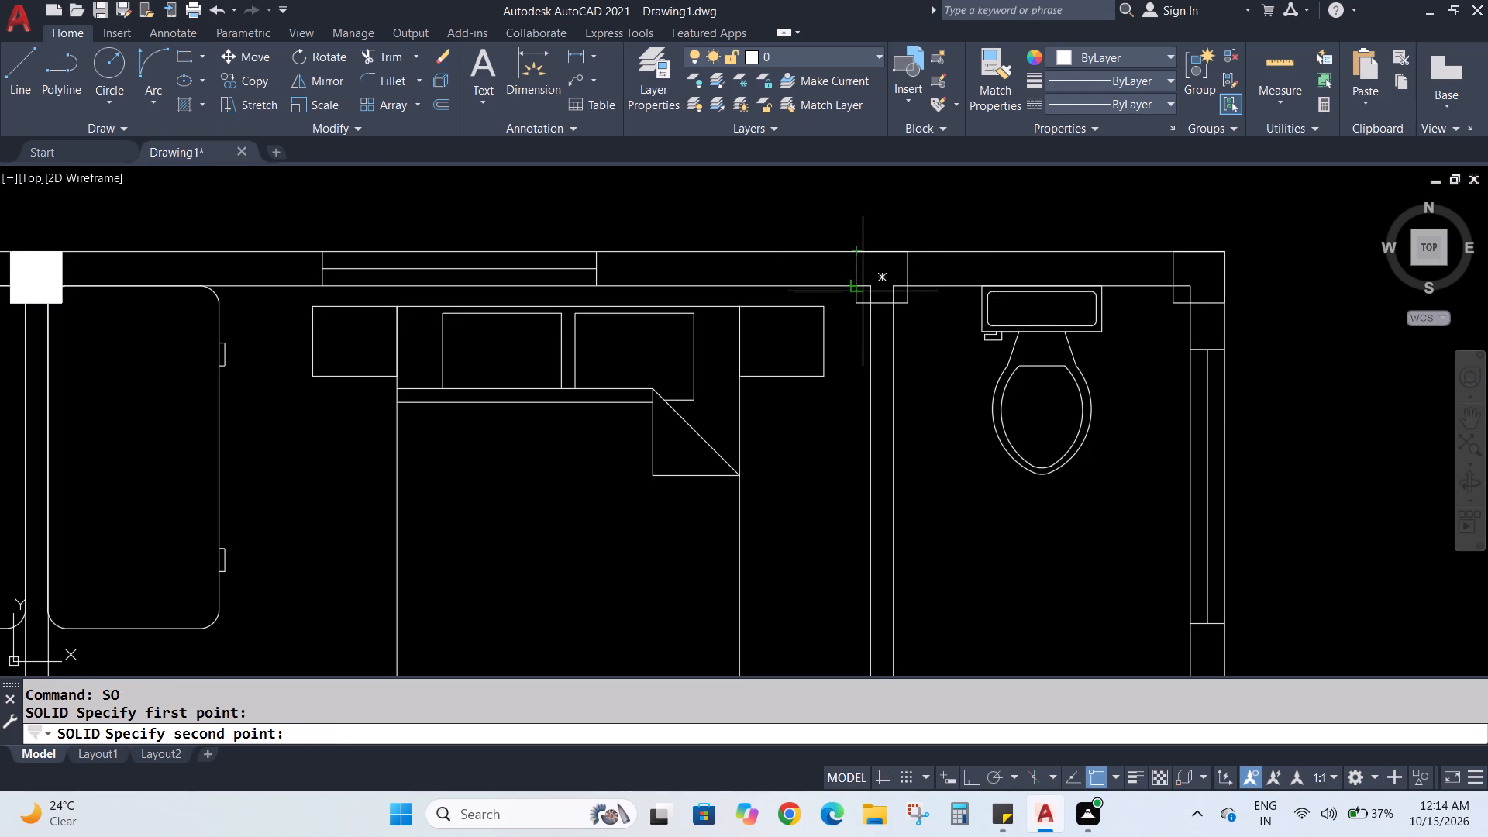
left_click(859, 298)
left_click(904, 248)
left_click(907, 297)
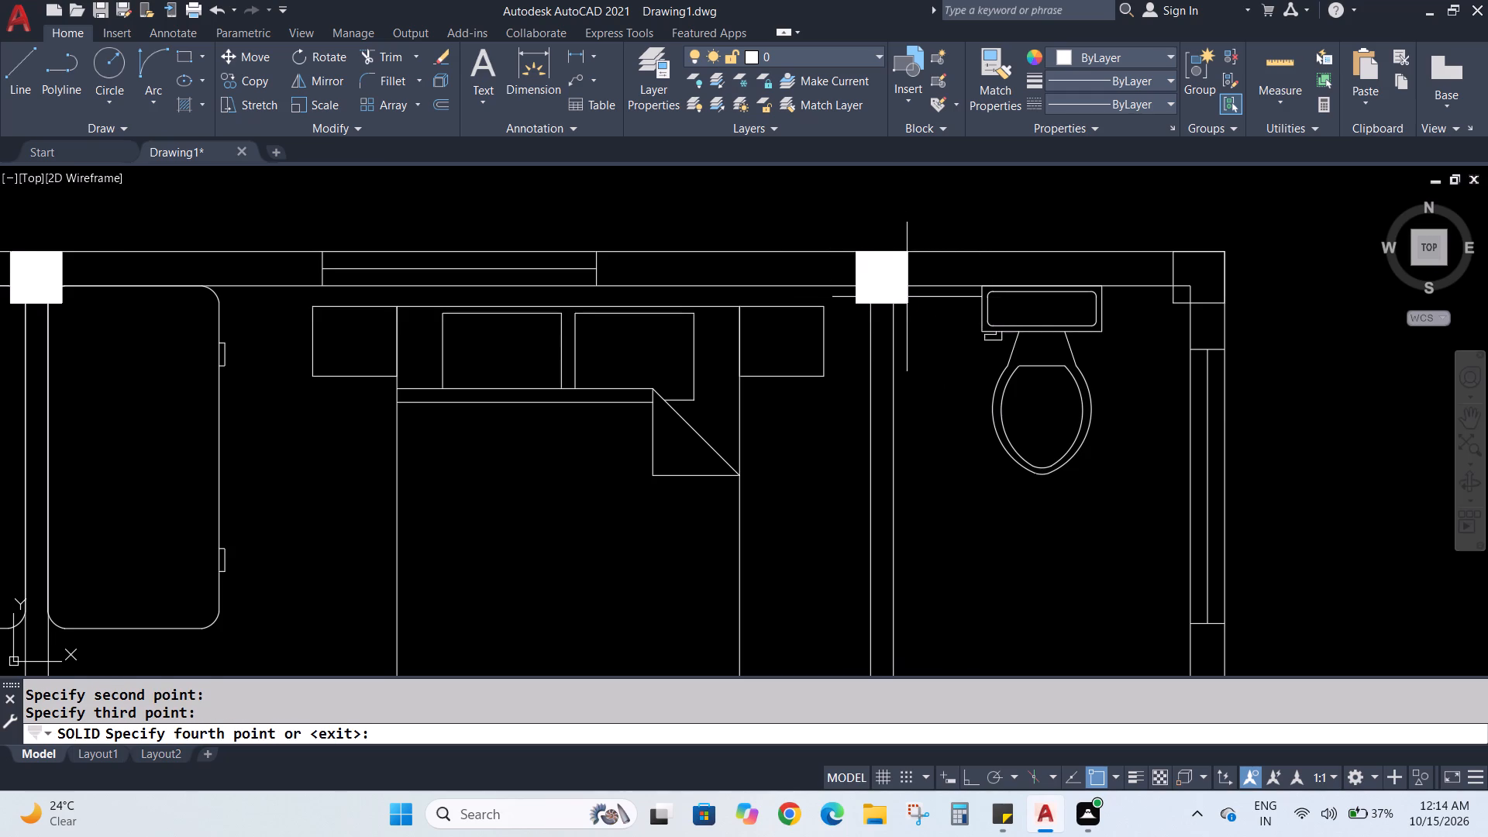
key("Escape")
key("Escape")
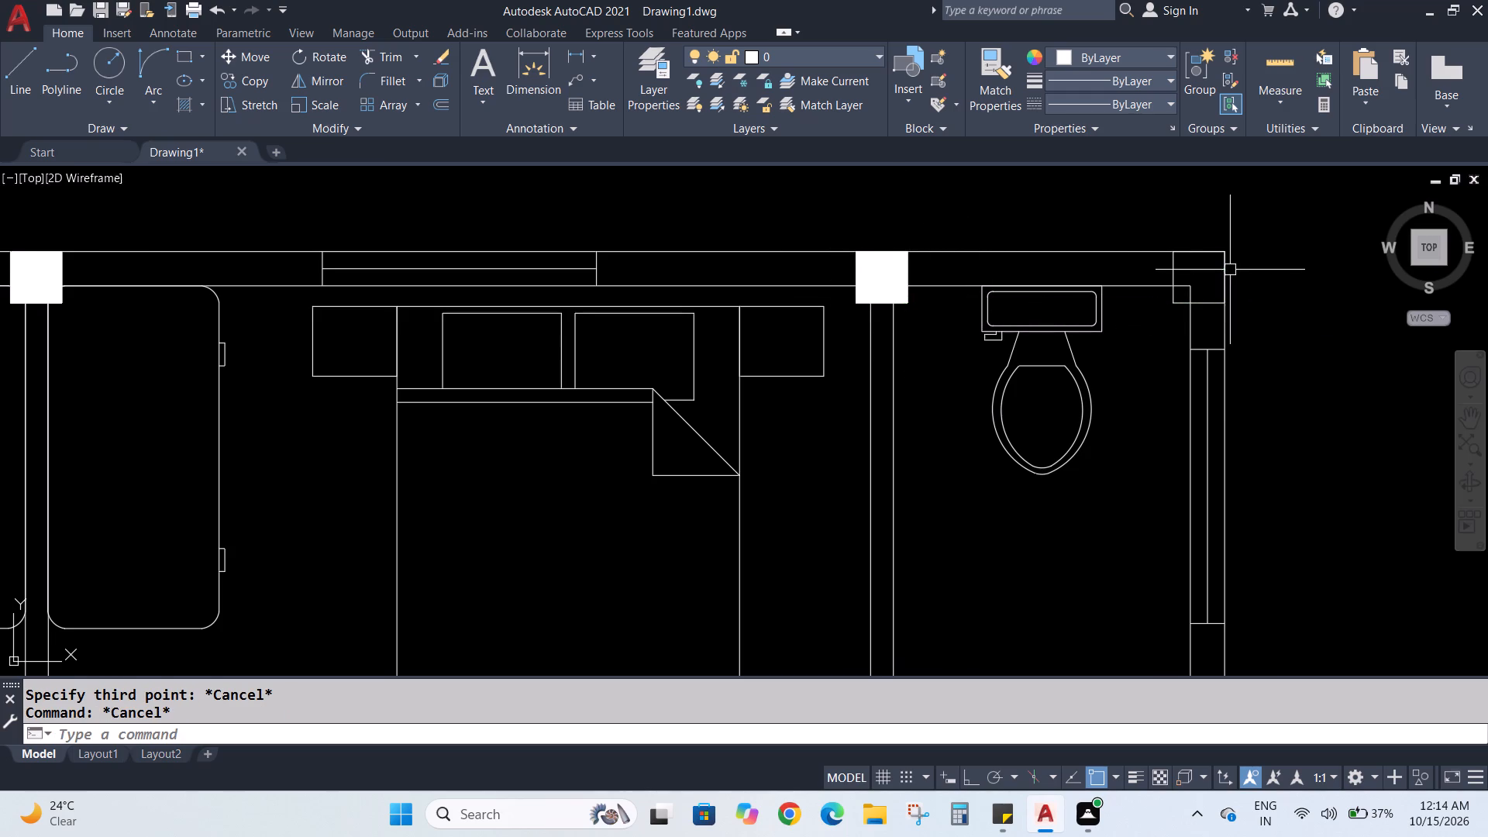
Fill the square at the plan's upper-right exterior corner, beside the upper bathroom's toilet, as a solid column.
key("s")
key("o")
key("Return")
scroll(1187, 260, "up", 2)
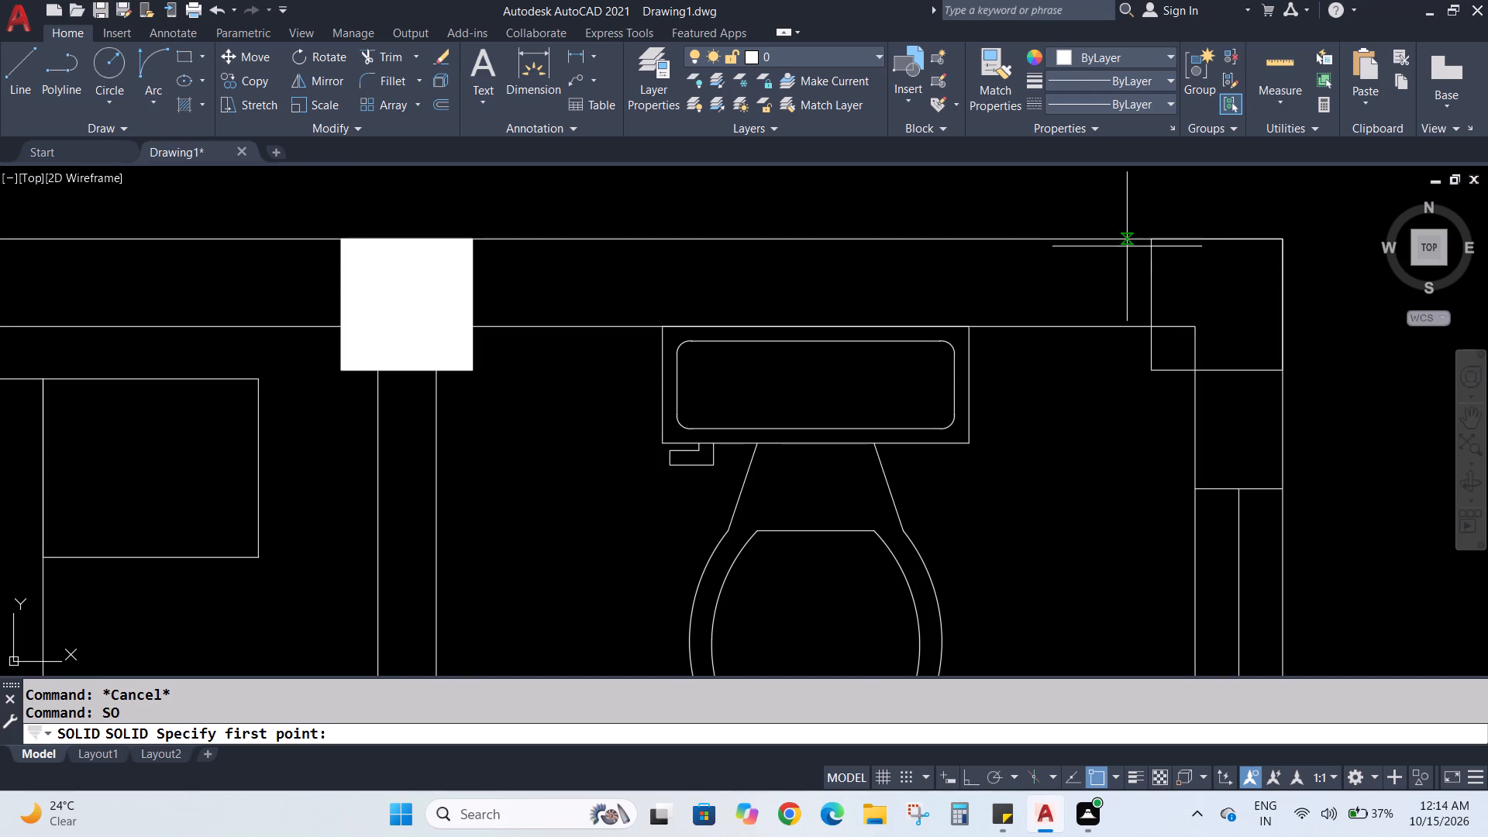
left_click(1156, 239)
left_click(1154, 370)
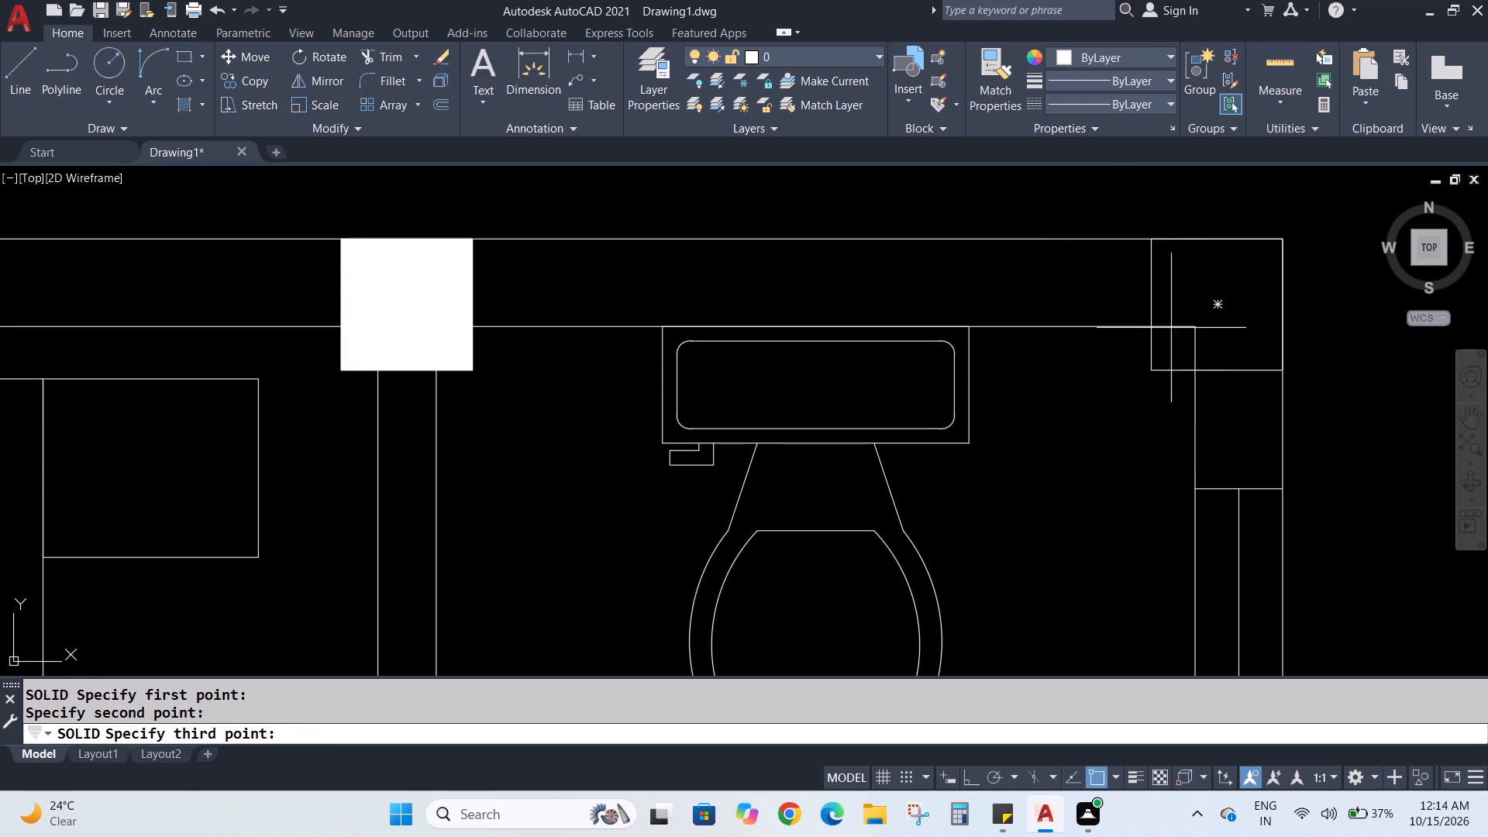
left_click(1283, 243)
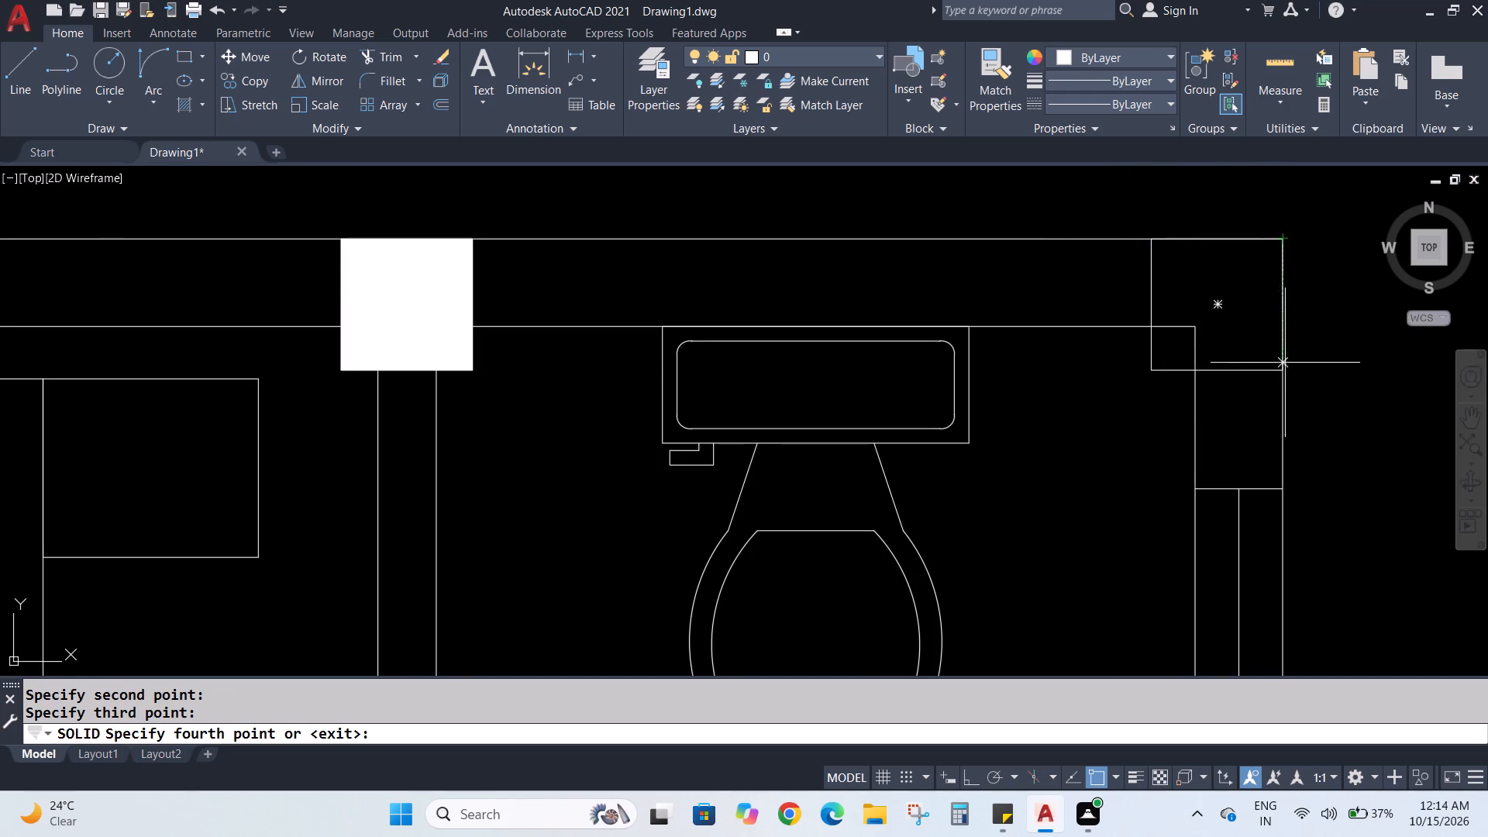
left_click(1283, 370)
Fill the square on the left exterior wall at the wall between the upper-left bedroom and kitchen as a solid column.
scroll(1224, 313, "down", 5)
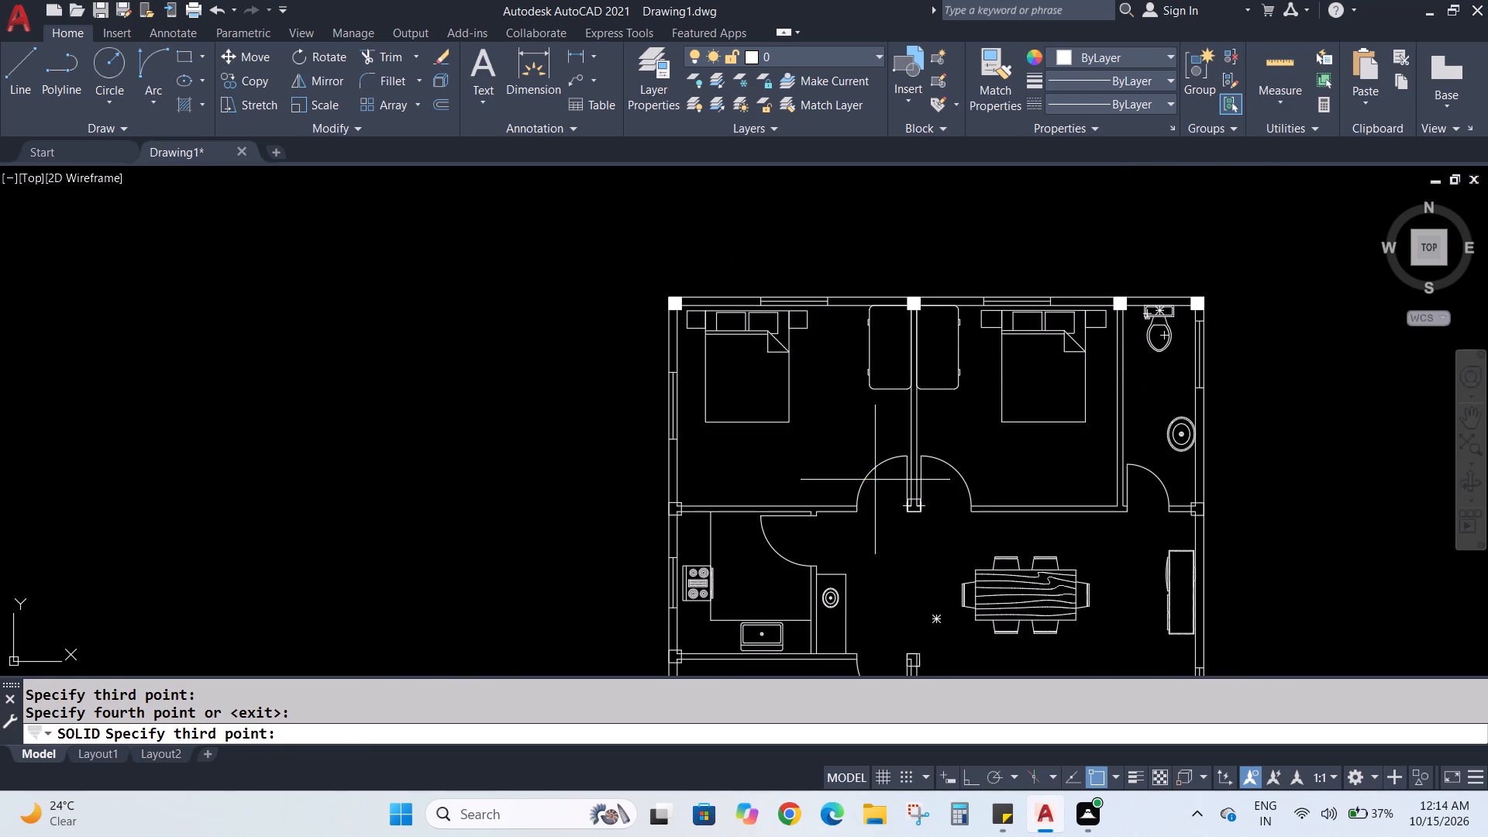
scroll(854, 484, "up", 2)
middle_click_drag(734, 482, 1118, 297)
scroll(923, 327, "up", 1)
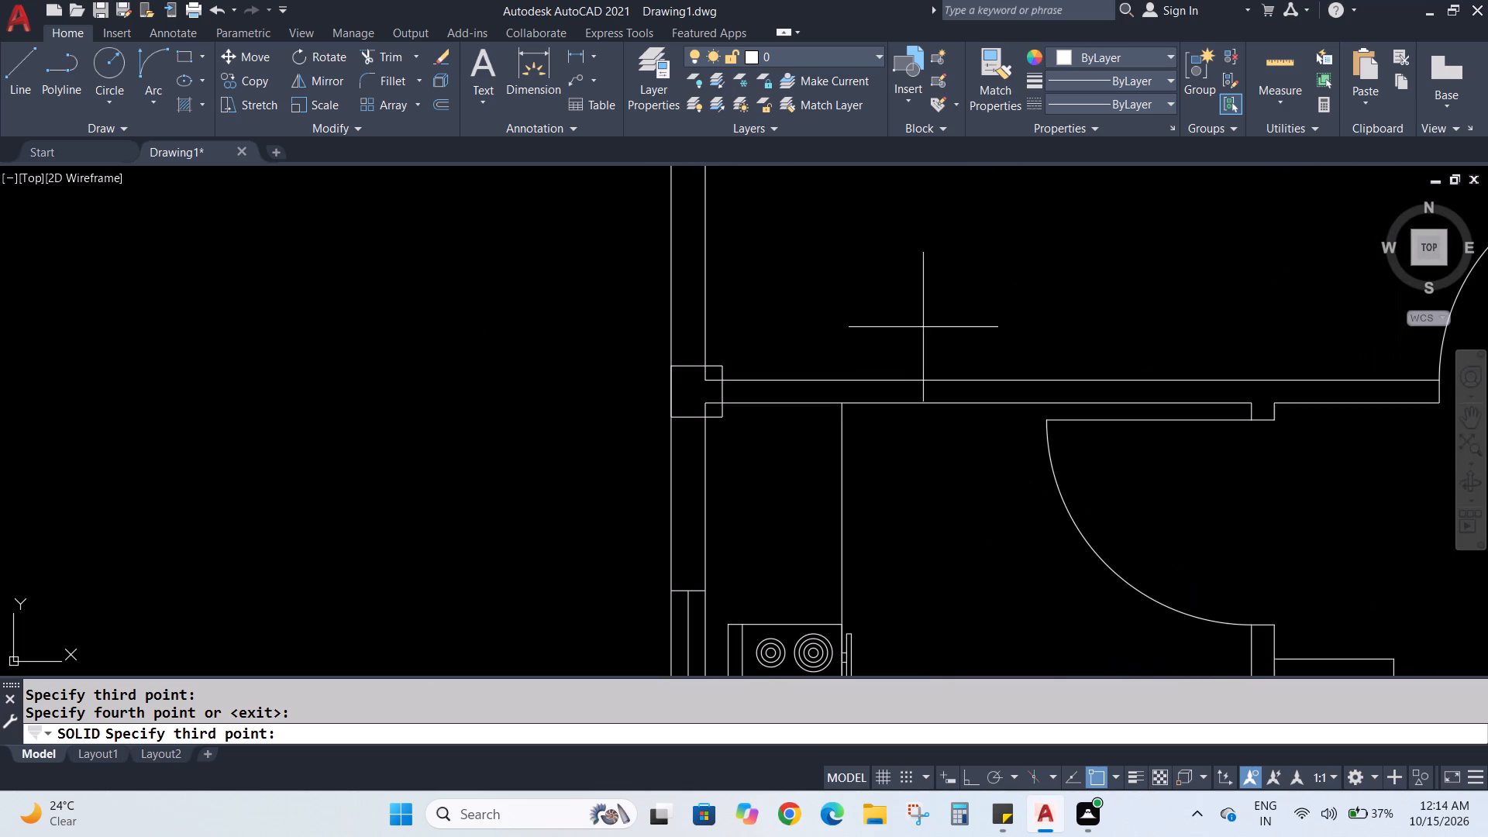
key("Escape")
key("Escape")
type("SO")
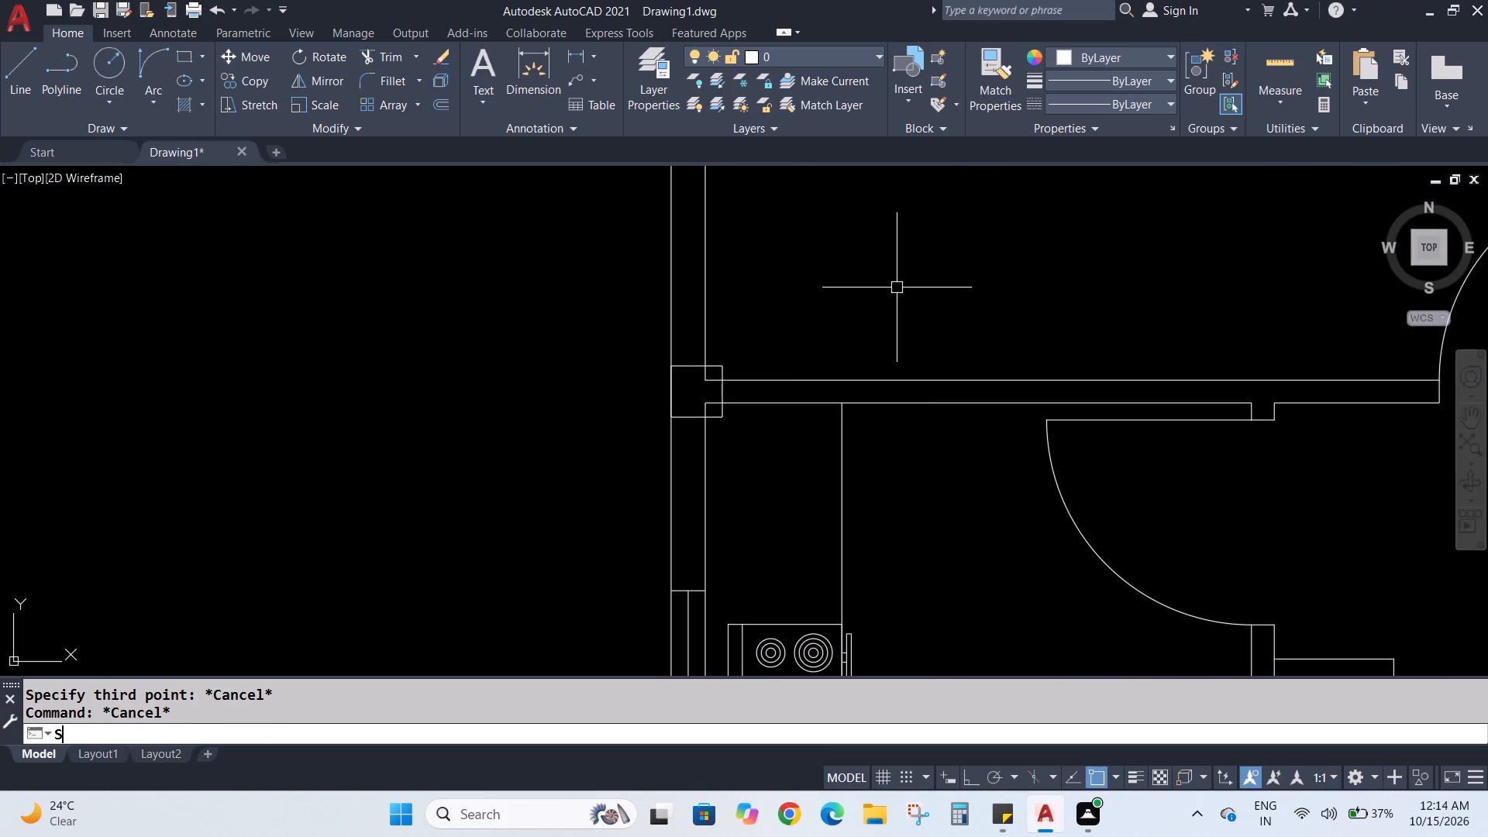
key("Return")
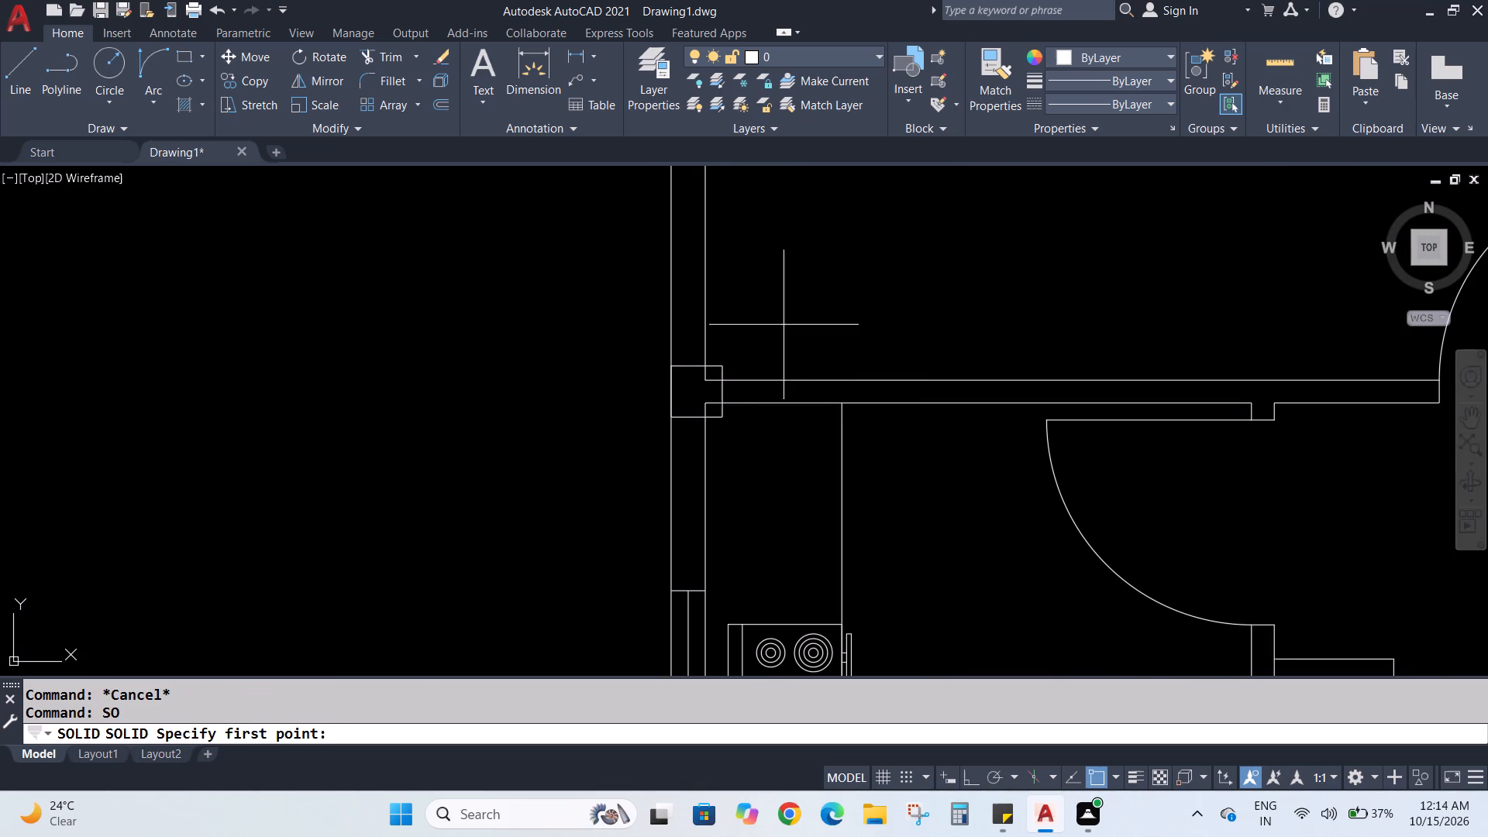
left_click(670, 365)
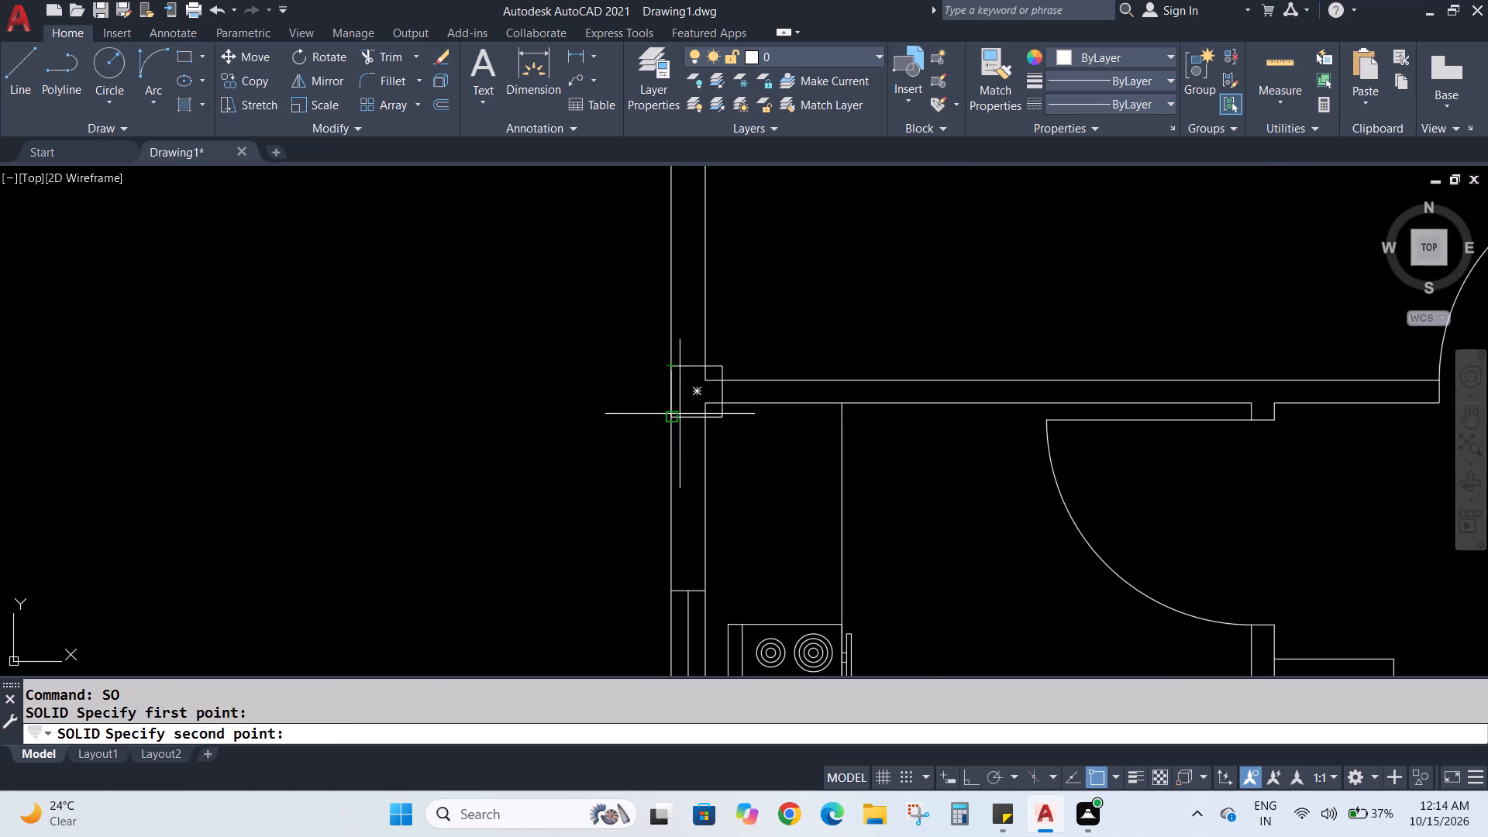
left_click(674, 420)
left_click(719, 373)
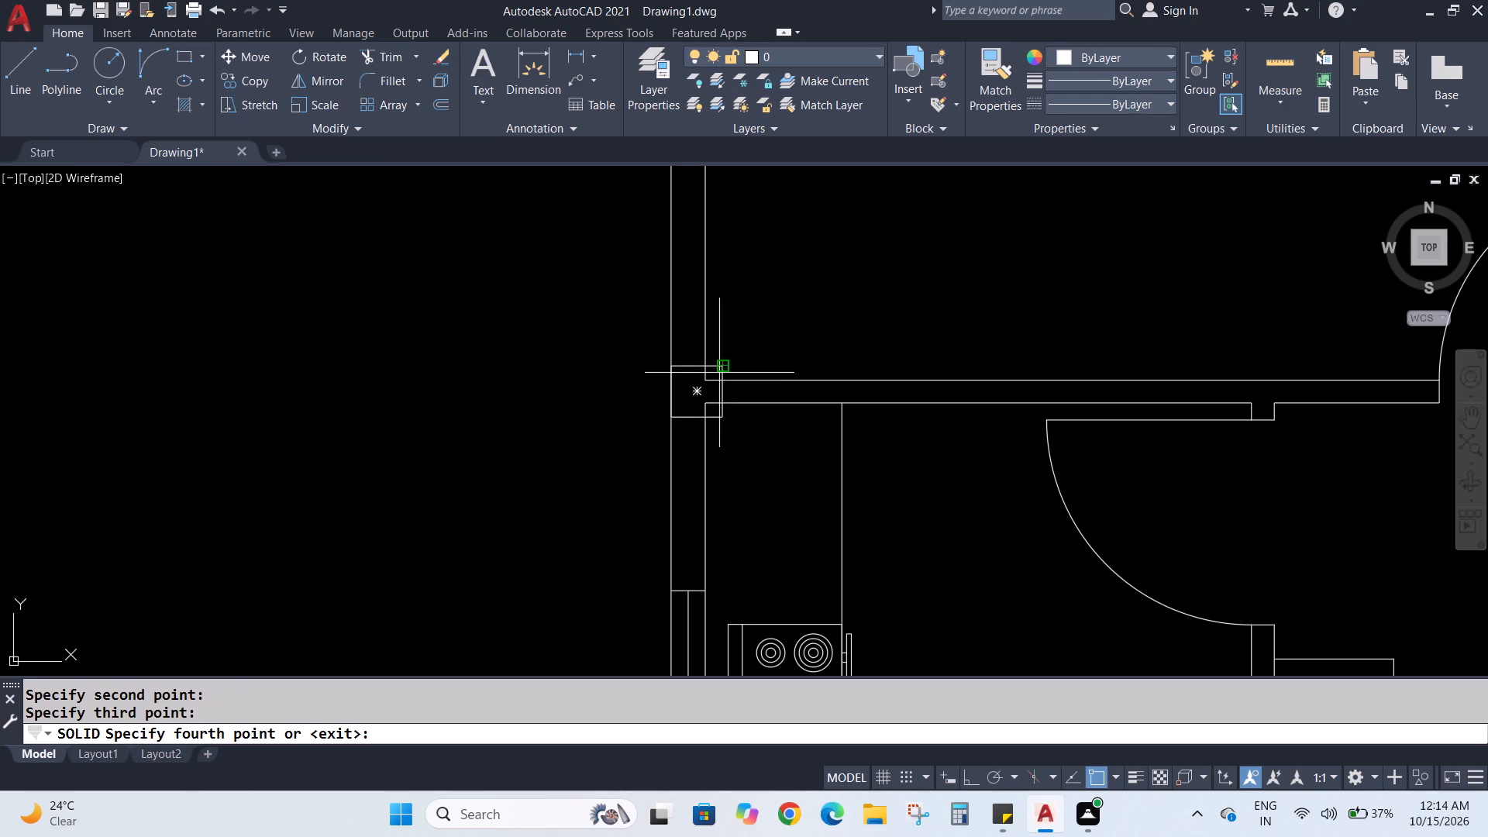
left_click(722, 415)
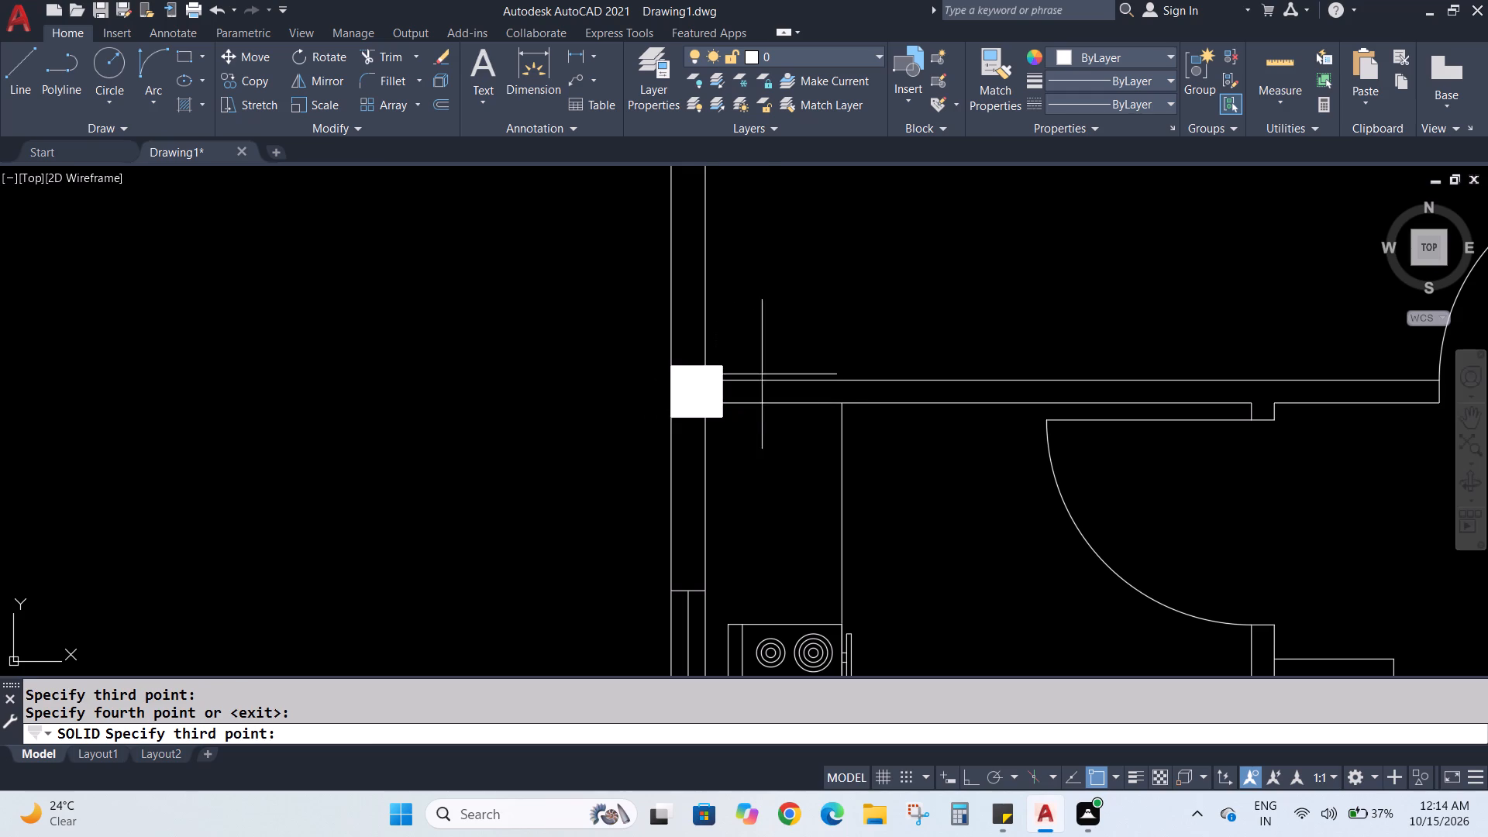
Fill the square on the left exterior wall at the wall between the kitchen and lower bedroom as a solid column.
scroll(701, 336, "up", 4)
scroll(756, 431, "up", 2)
scroll(784, 394, "down", 6)
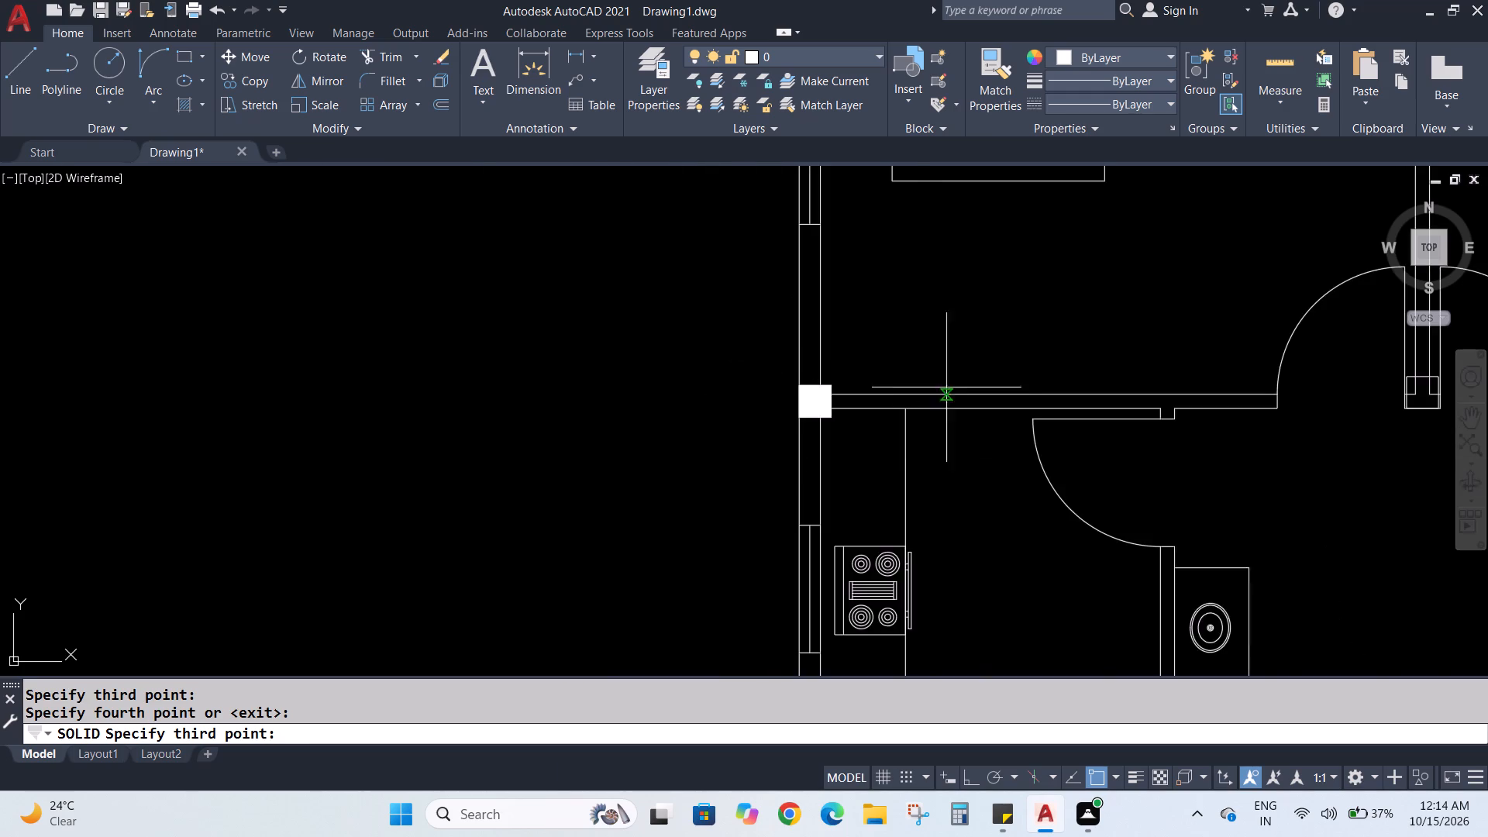
scroll(958, 387, "down", 3)
scroll(921, 561, "up", 6)
scroll(824, 308, "down", 2)
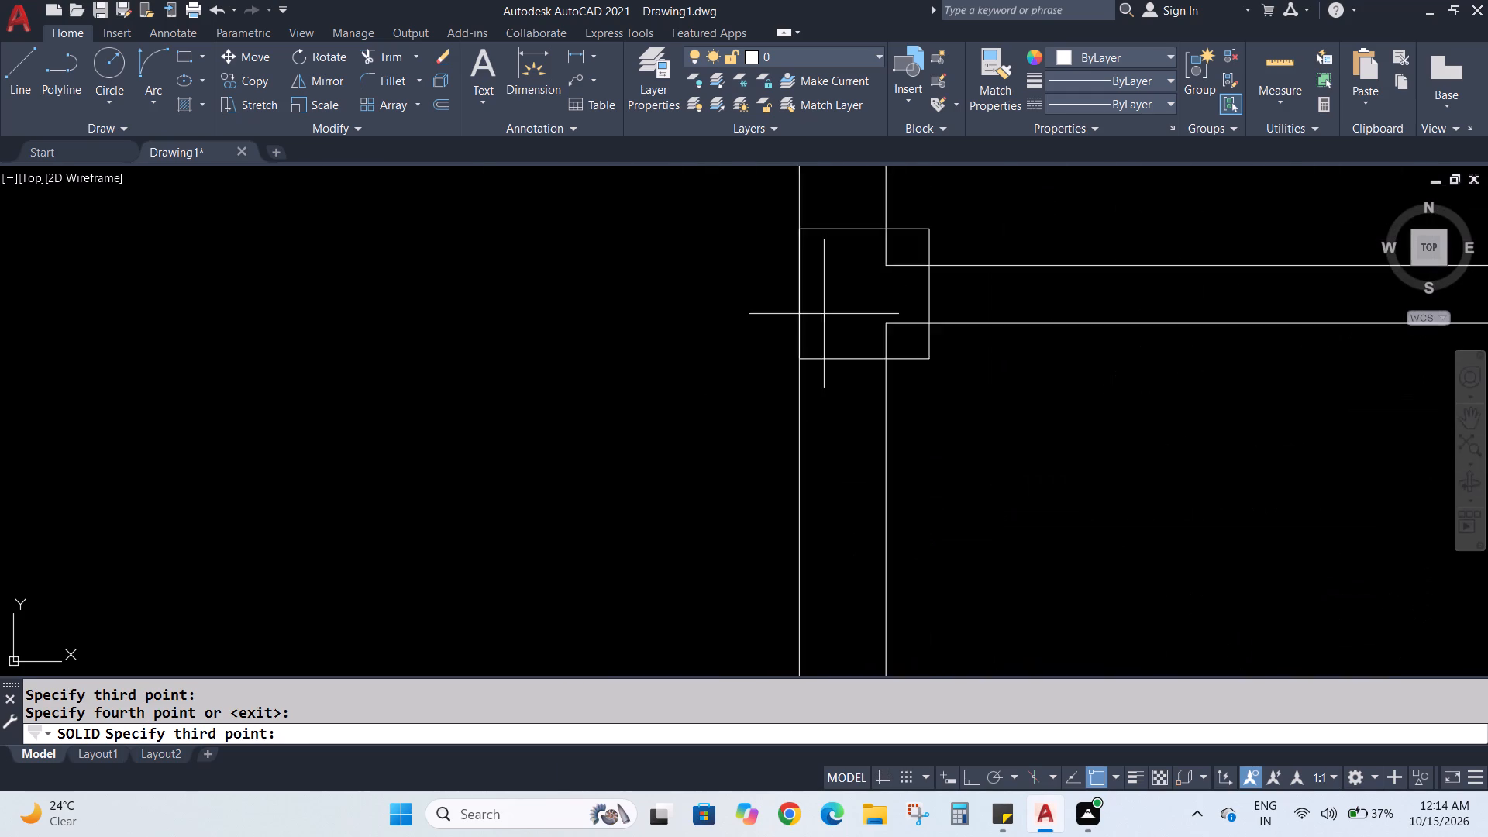
key("Escape")
key("space")
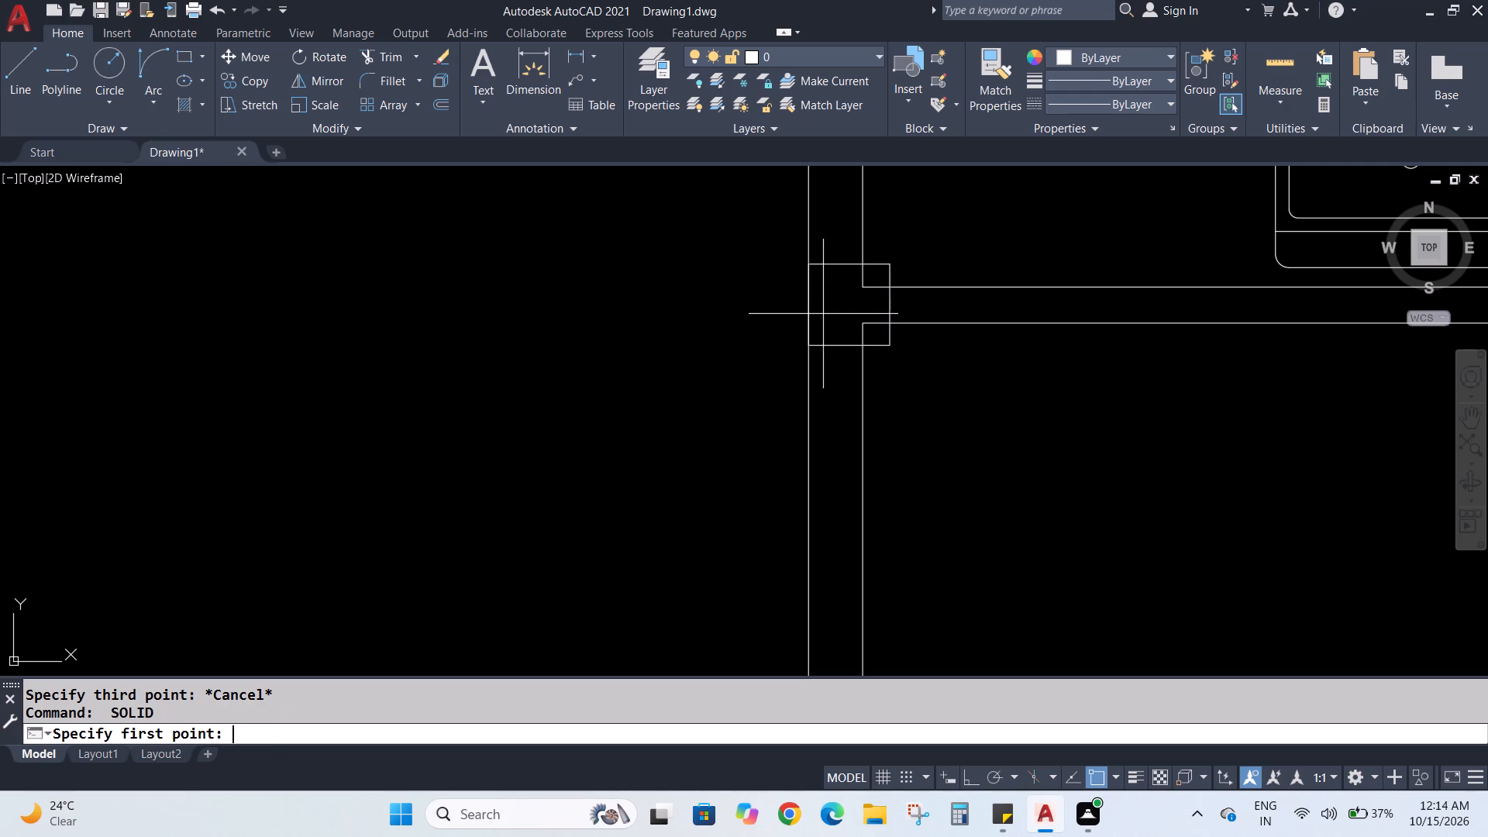
left_click(807, 264)
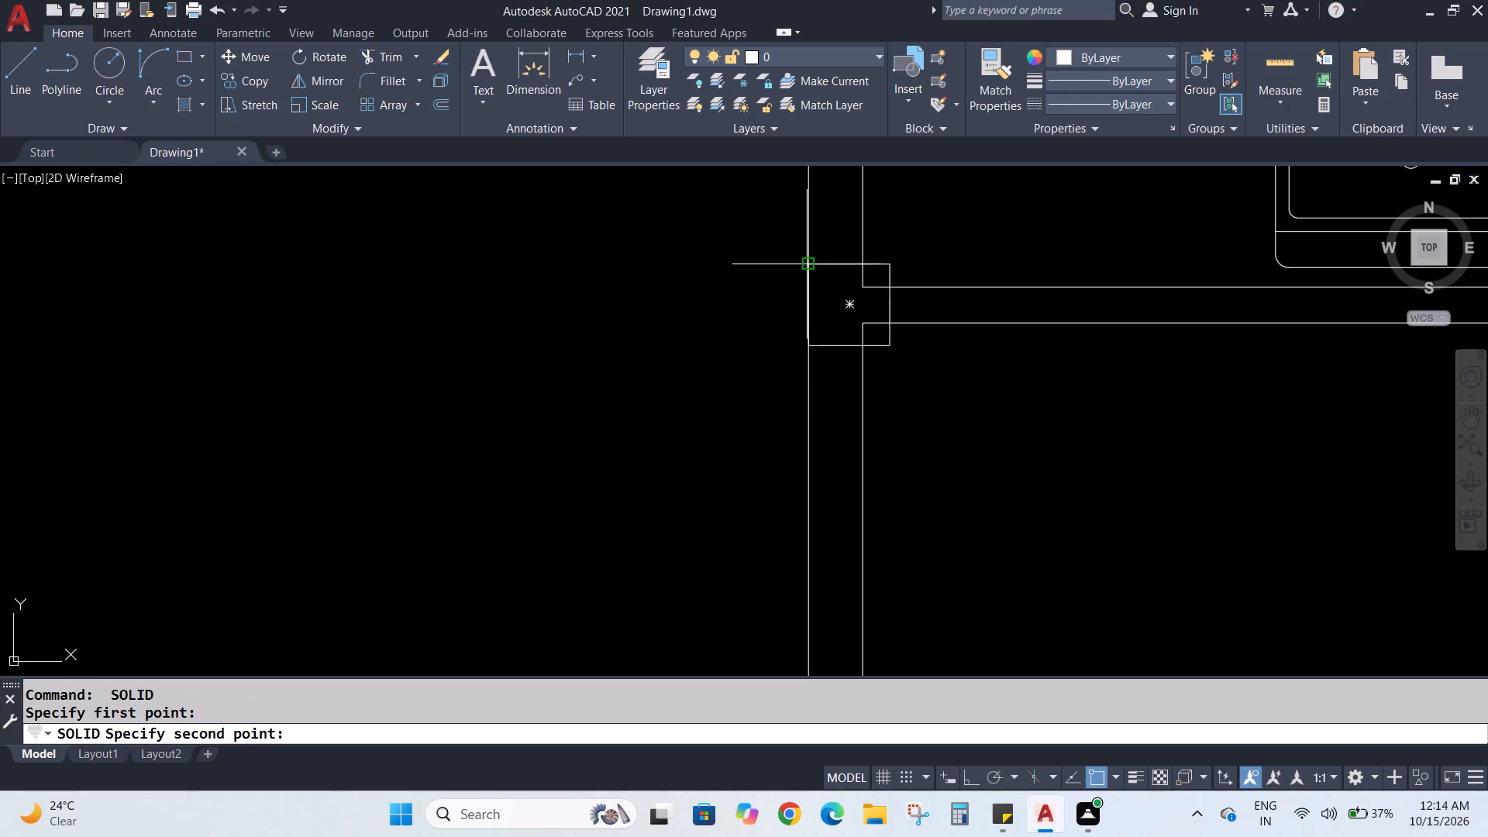
left_click(812, 342)
left_click(886, 269)
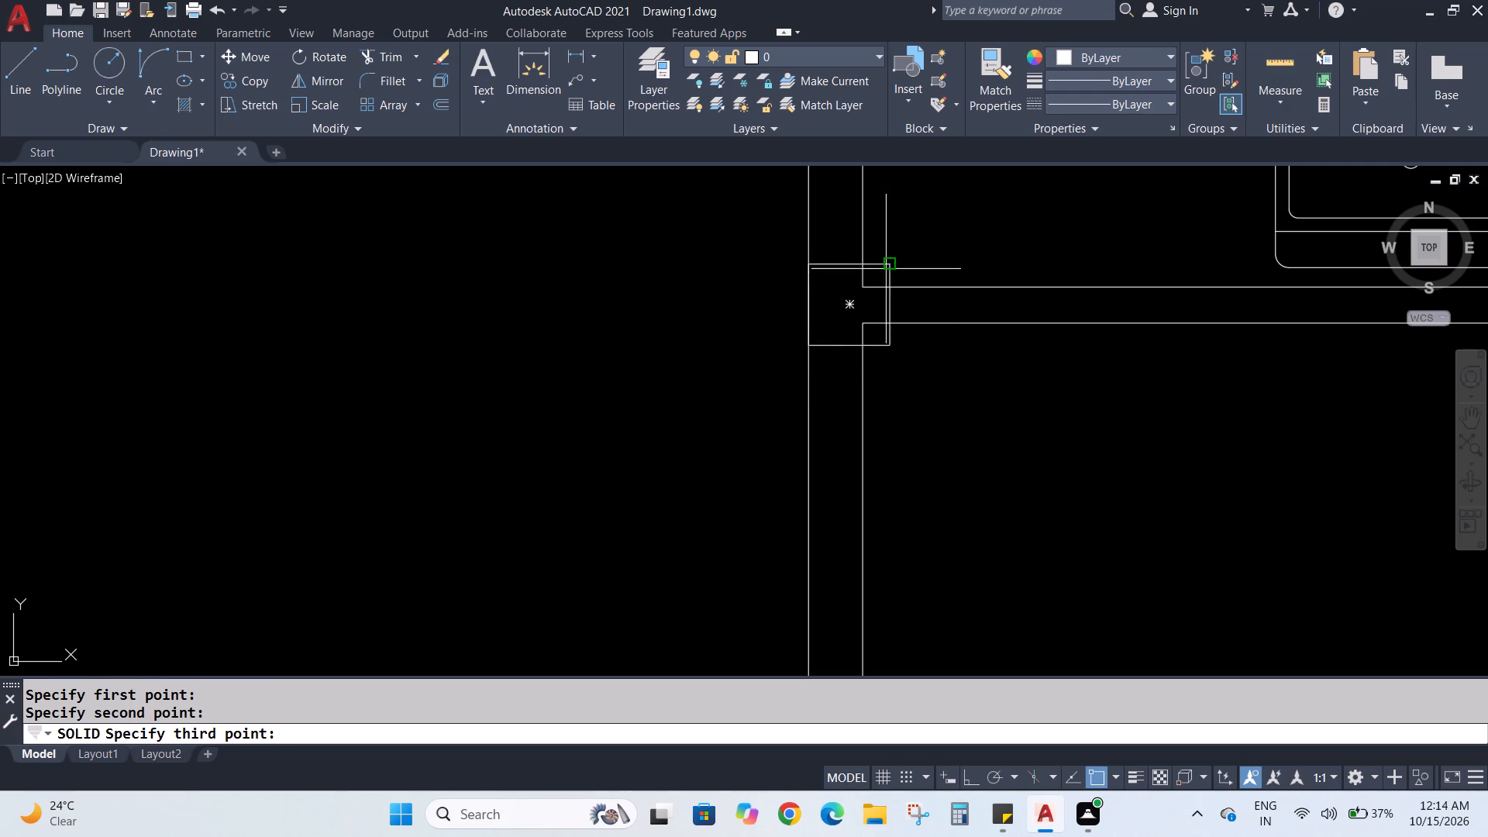
left_click(890, 343)
Fill the square at the plan's lower-left exterior corner, beside the lower bathroom's toilet, as a solid column.
scroll(887, 335, "down", 5)
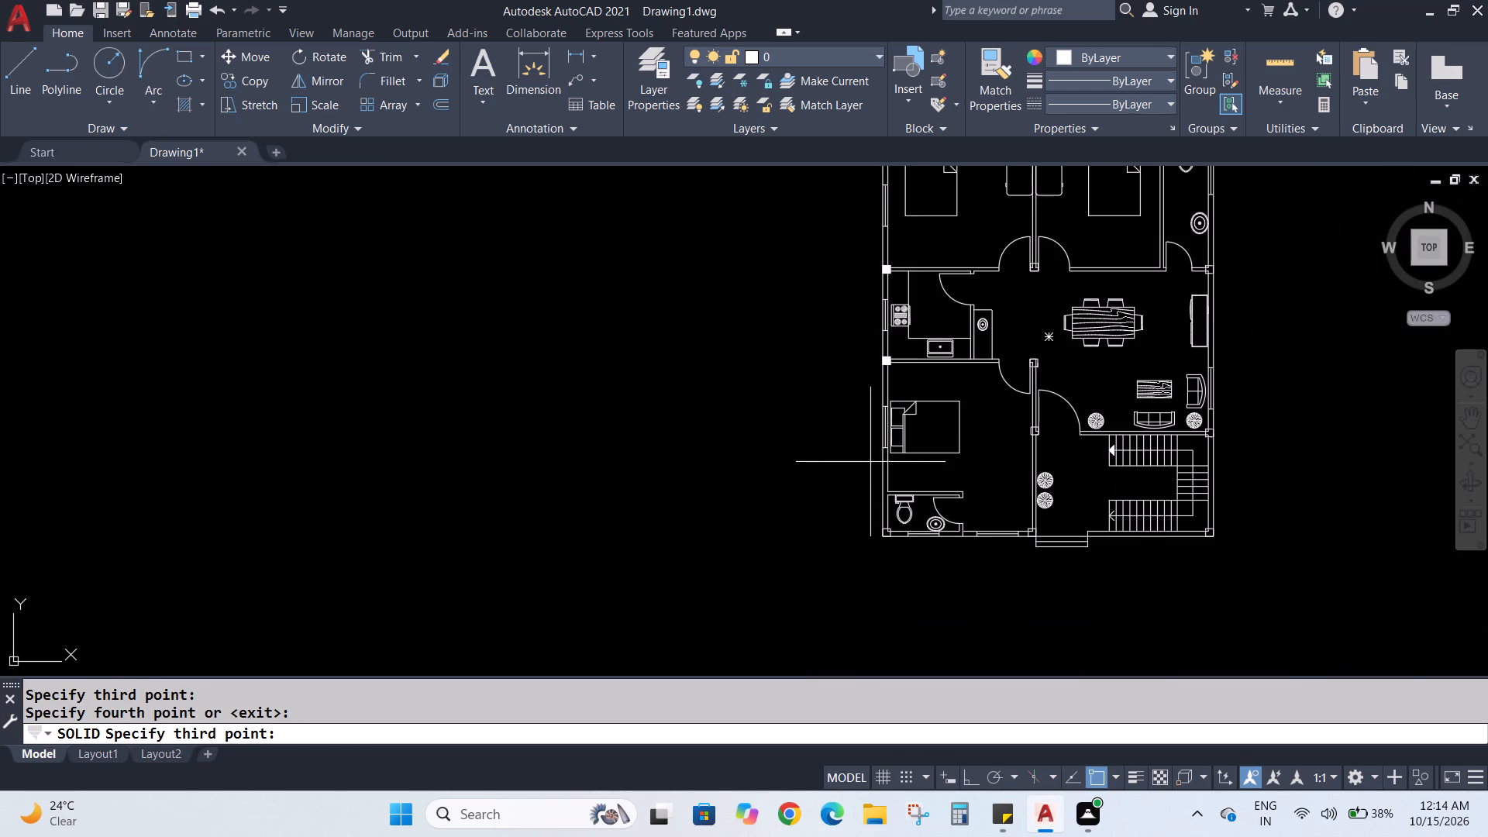
scroll(874, 467, "up", 2)
scroll(890, 499, "down", 2)
scroll(901, 556, "up", 6)
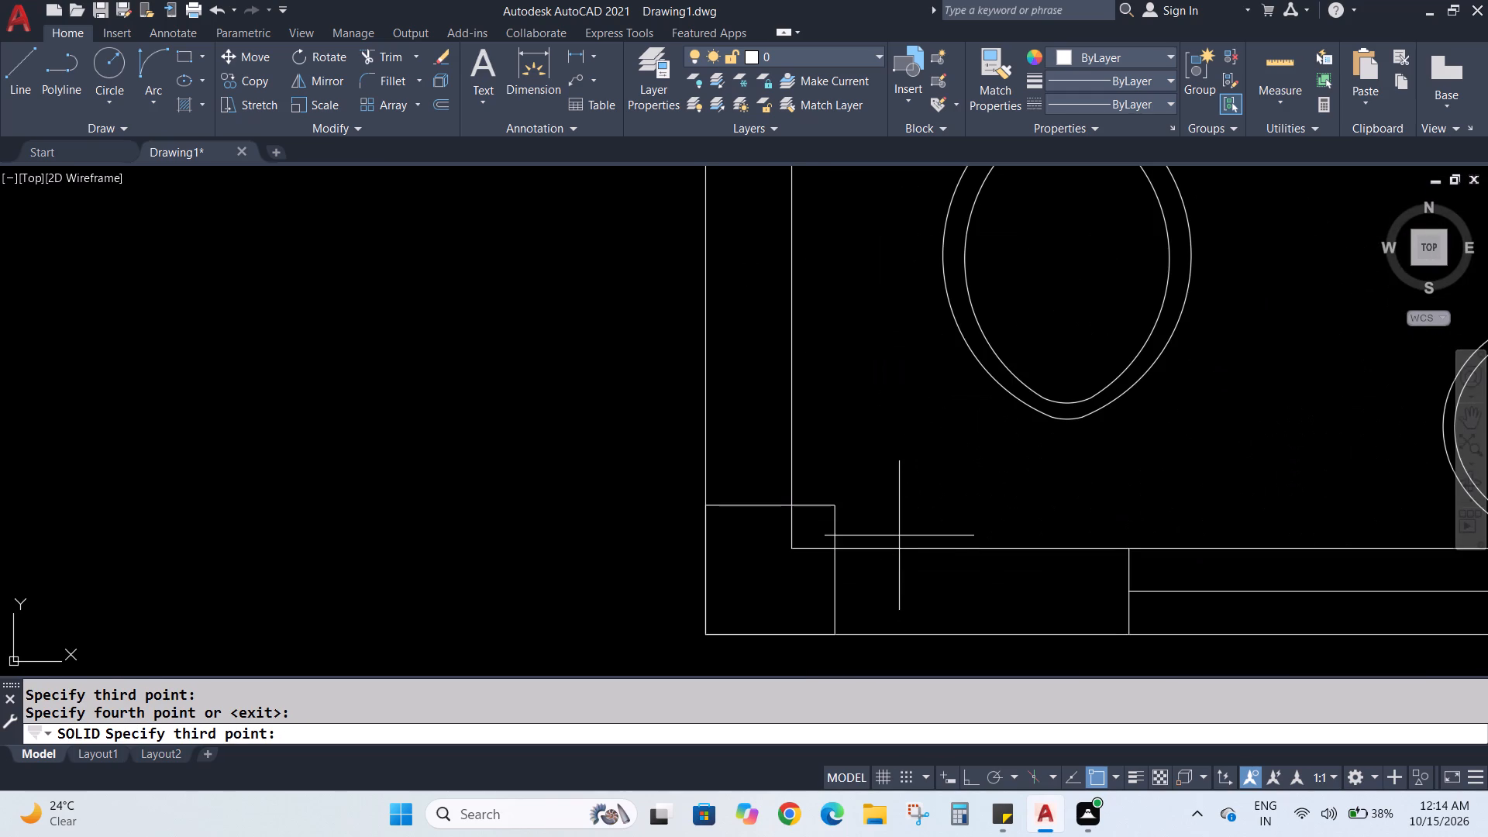
key("Escape")
key("space")
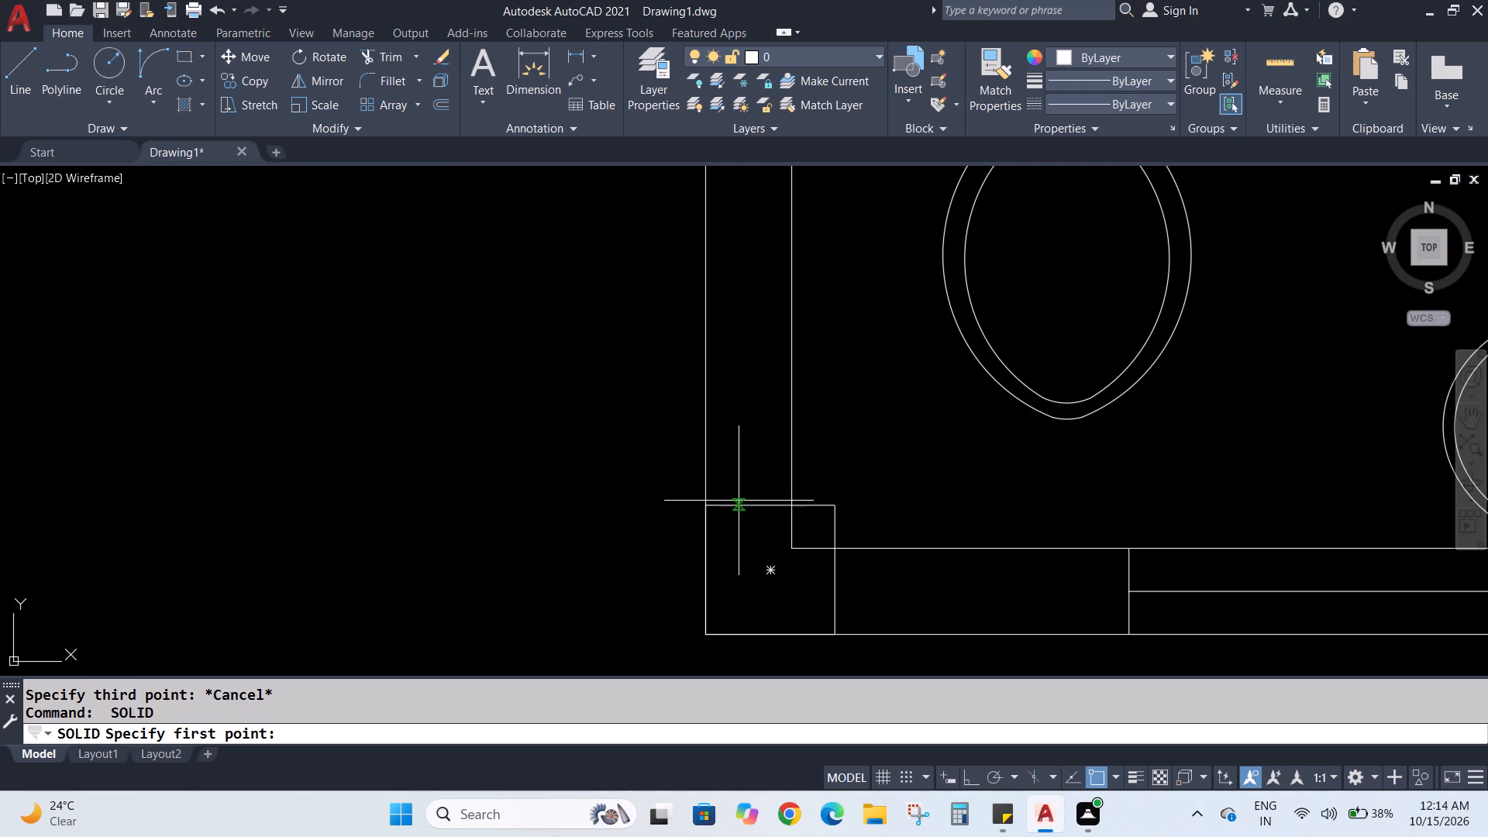
left_click(706, 505)
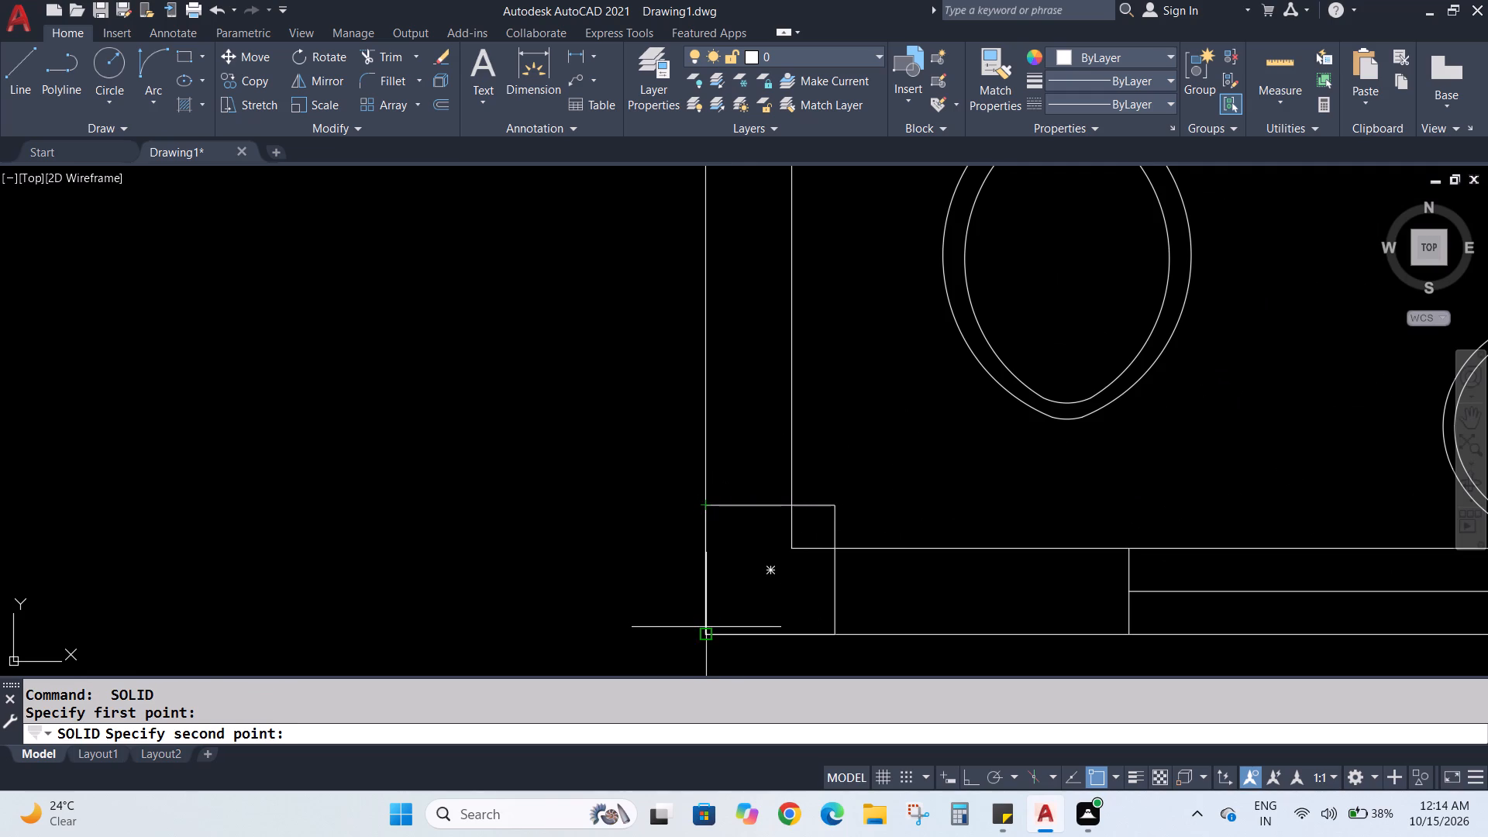
left_click(706, 627)
left_click(835, 505)
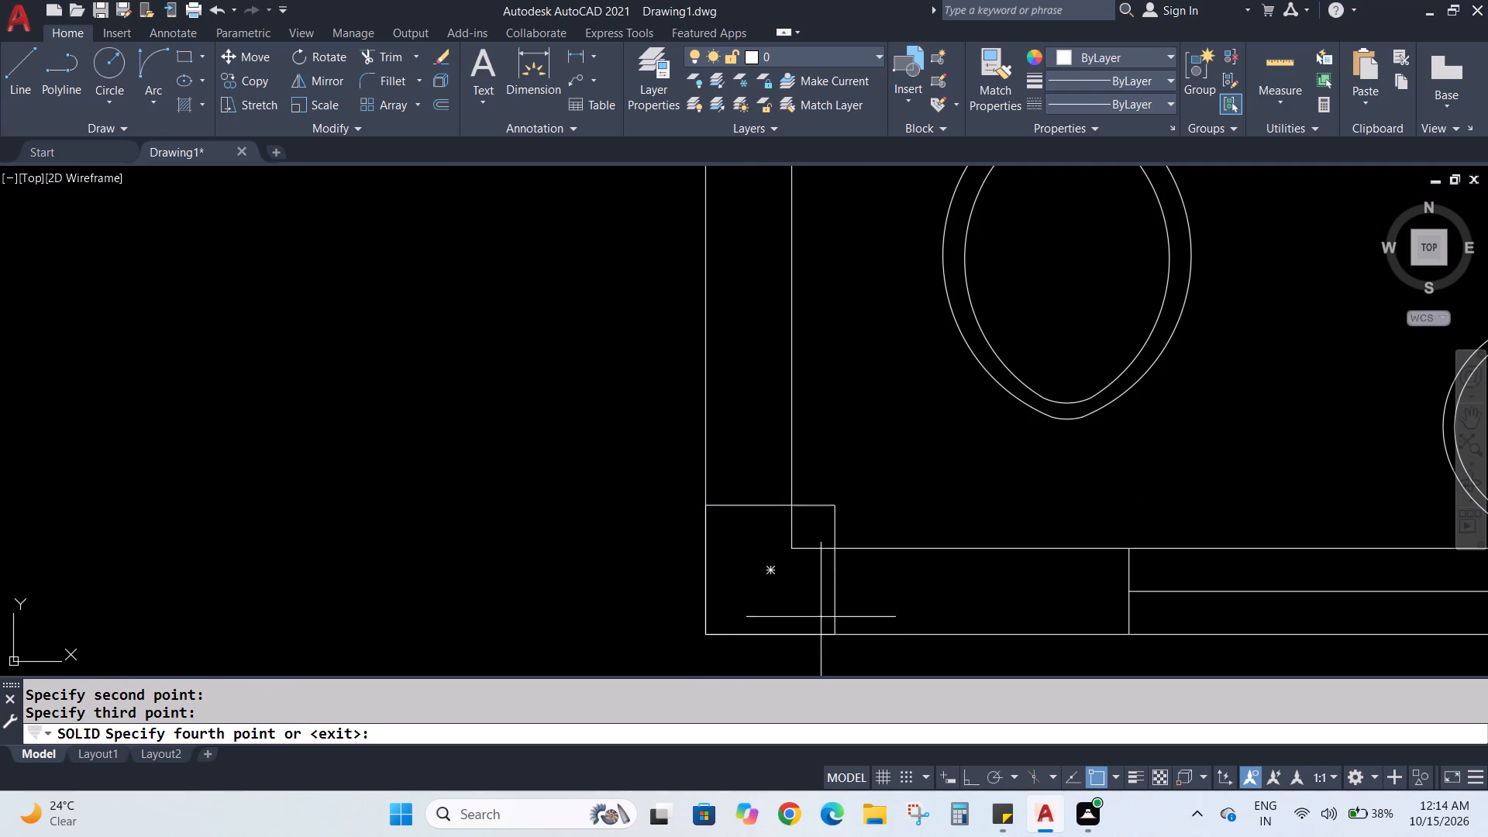
left_click(835, 632)
Fill the square where the lower bedroom's right-hand wall meets the bottom exterior wall, beside the entrance steps, as a solid column.
scroll(870, 470, "down", 6)
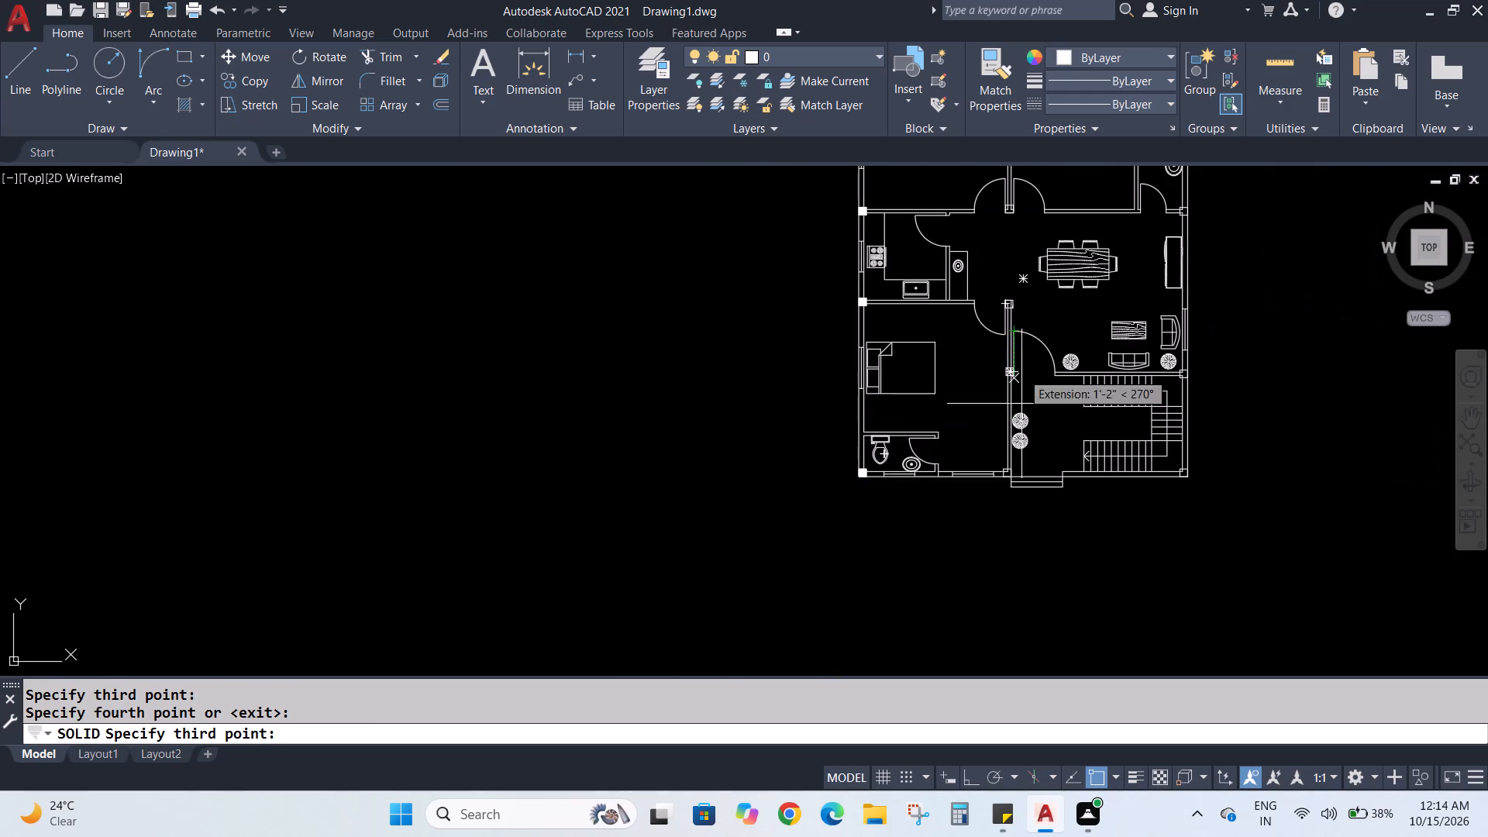
scroll(998, 470, "up", 5)
scroll(1062, 494, "up", 1)
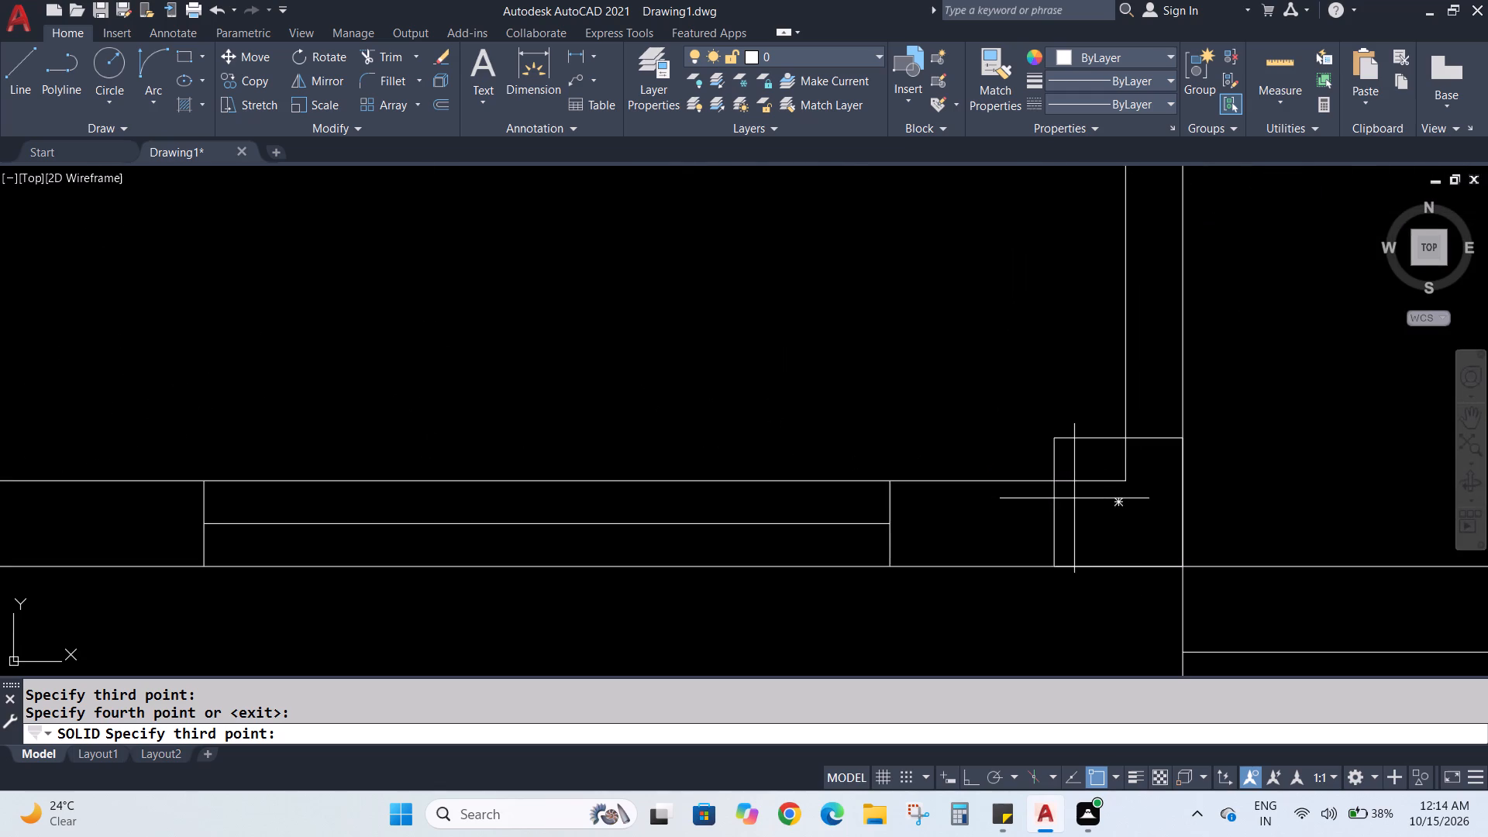
key("Escape")
key("space")
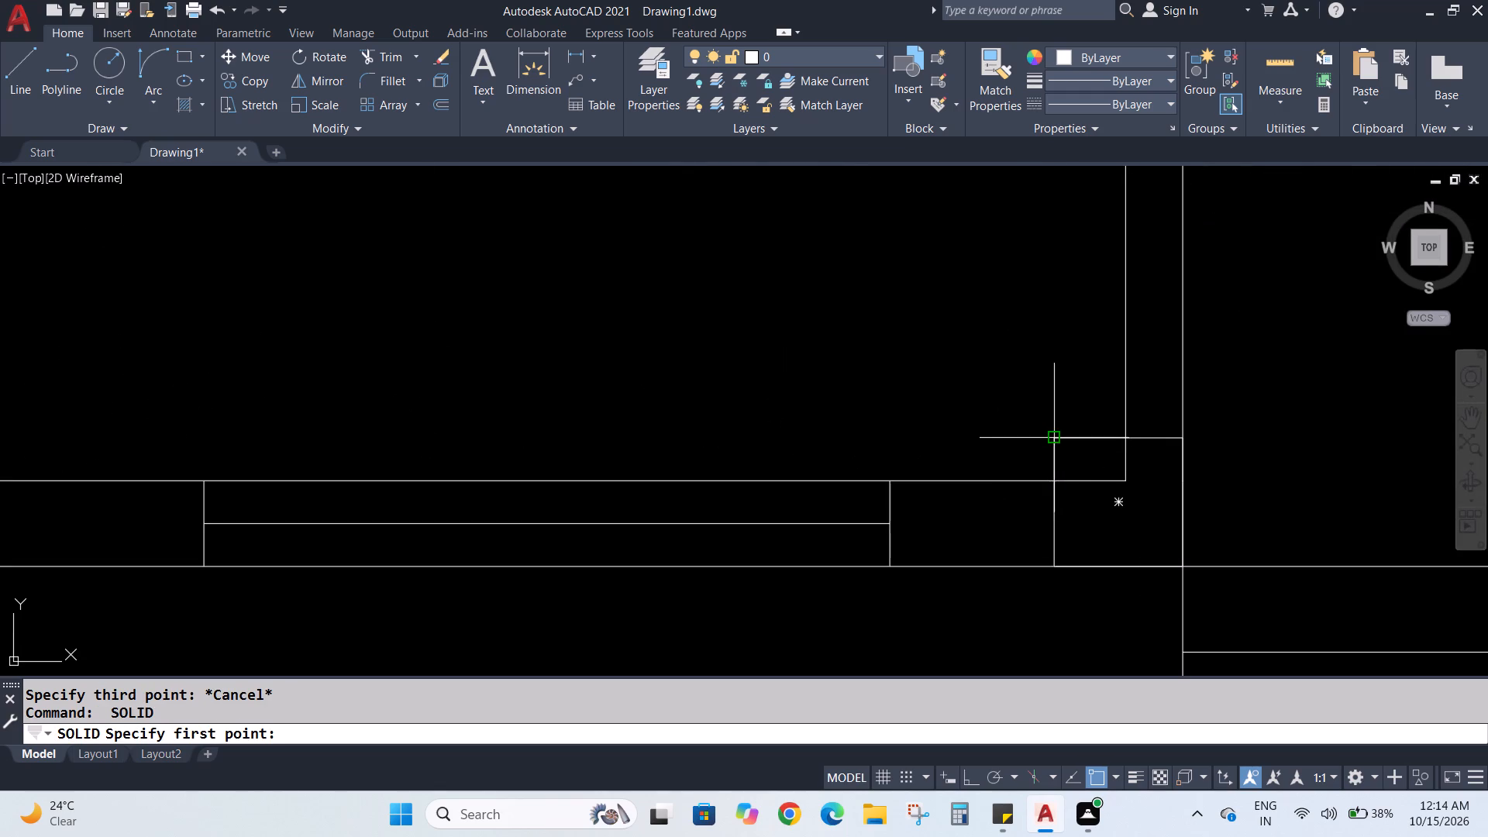
left_click(1056, 441)
left_click(1059, 564)
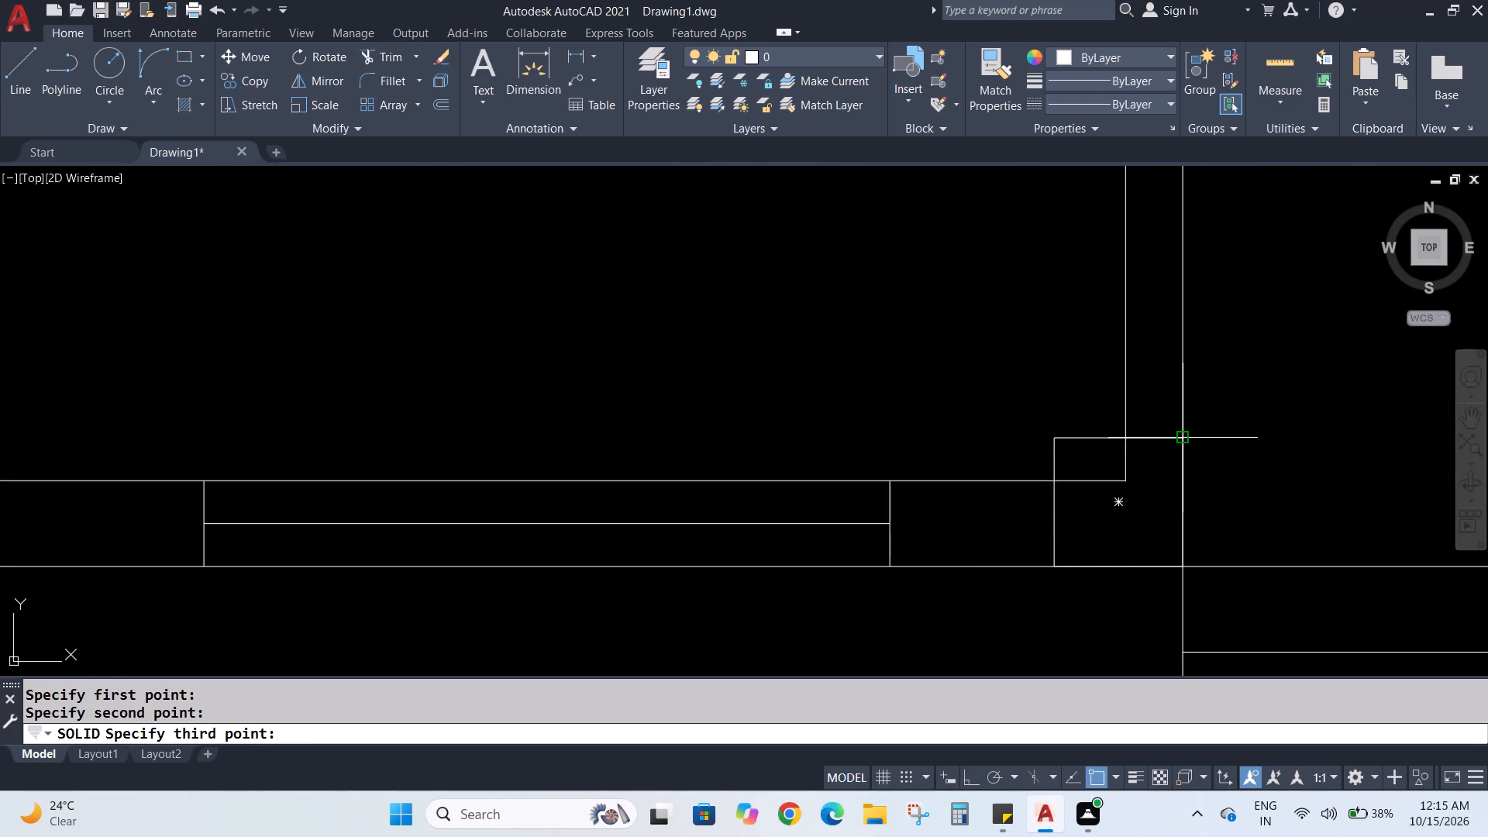
left_click(1186, 437)
left_click(1186, 563)
Fill the square on the lower bedroom's right-hand wall, at the door between the stair hall and living area, as a solid column.
scroll(1118, 436, "down", 5)
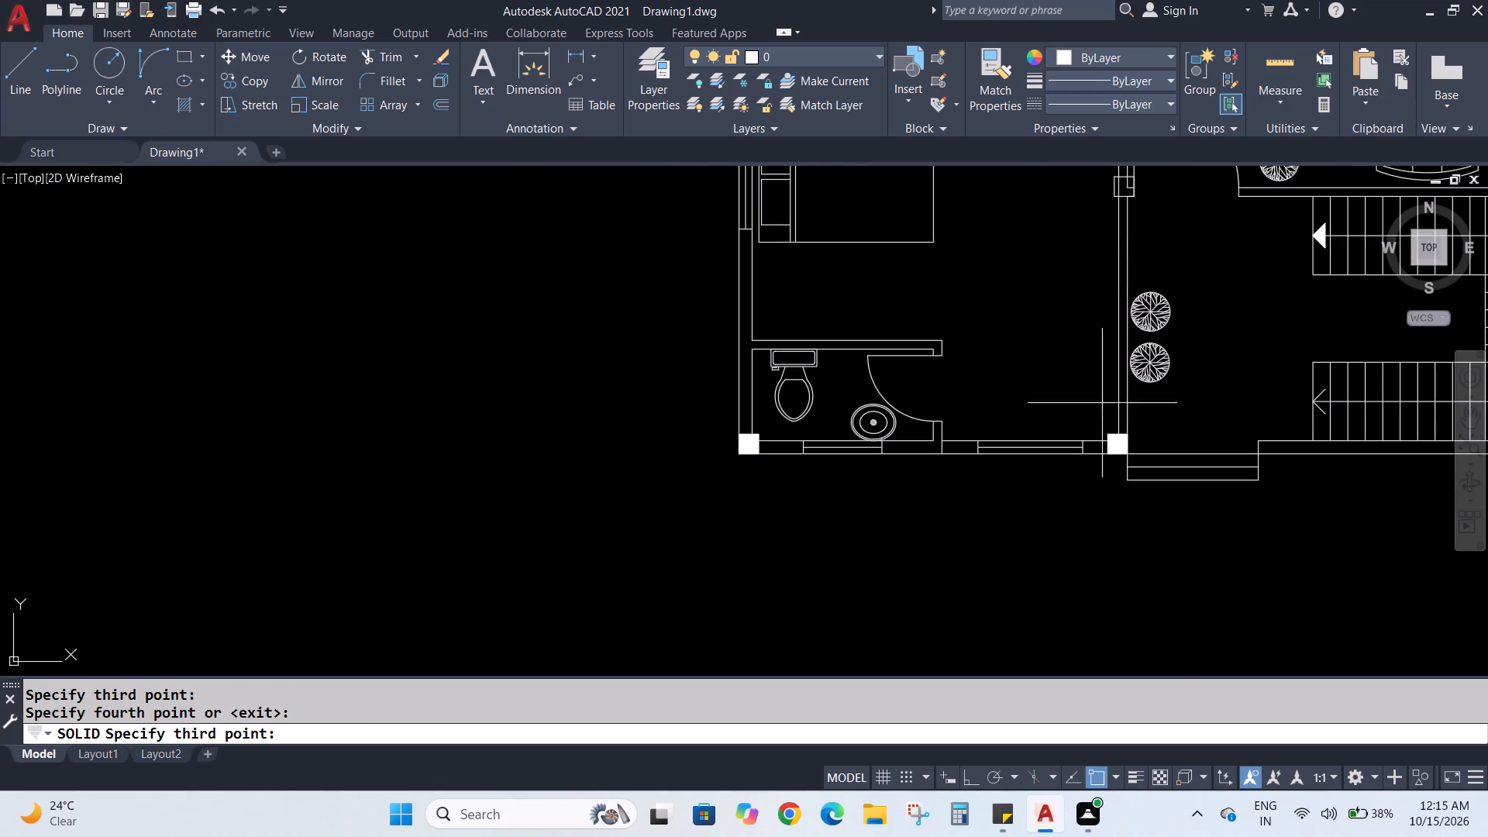
scroll(1131, 219, "up", 2)
middle_click(1131, 219)
middle_click_drag(1176, 213, 1148, 397)
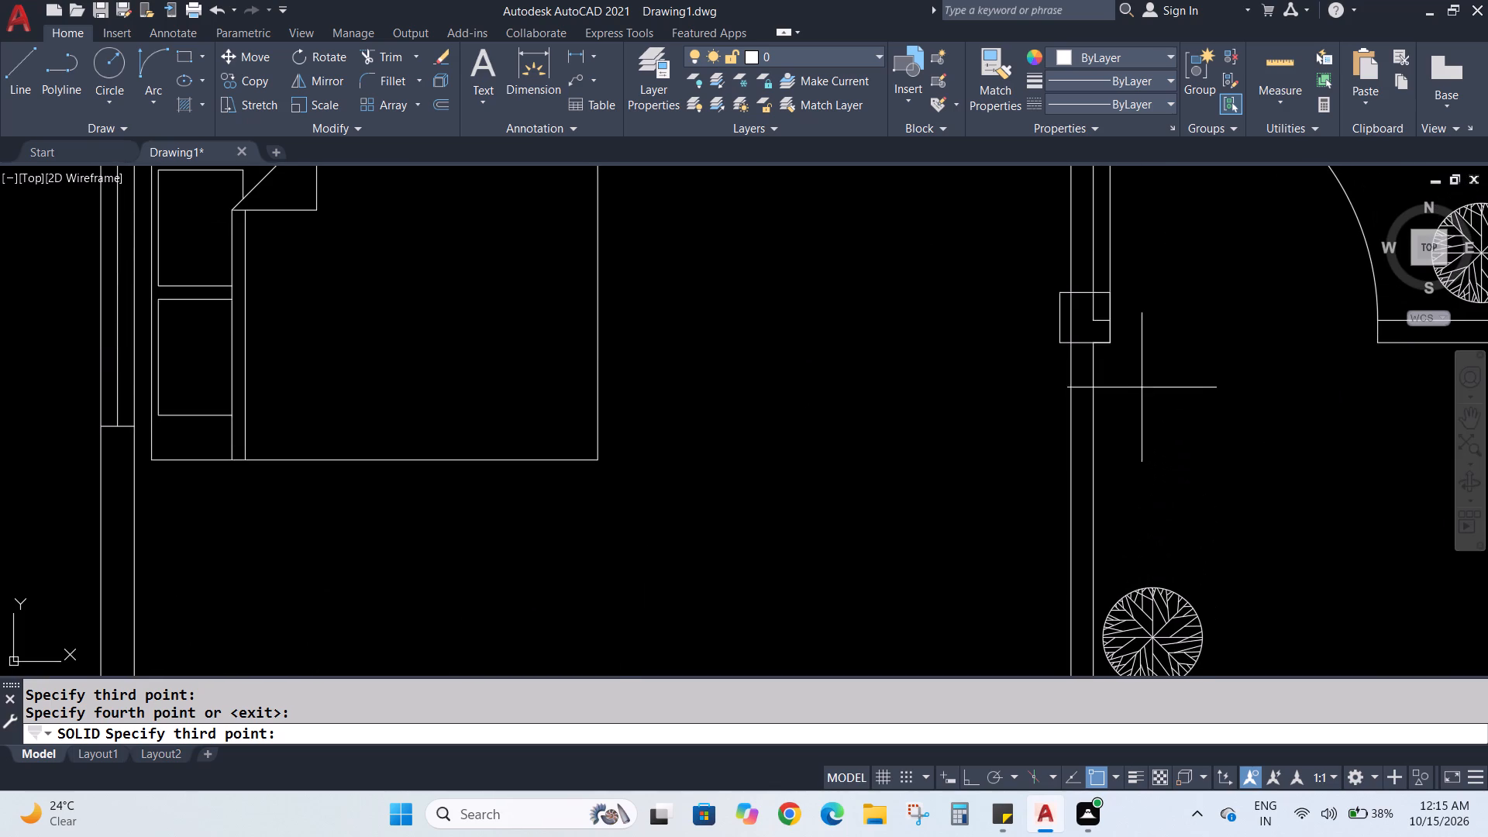
key("Escape")
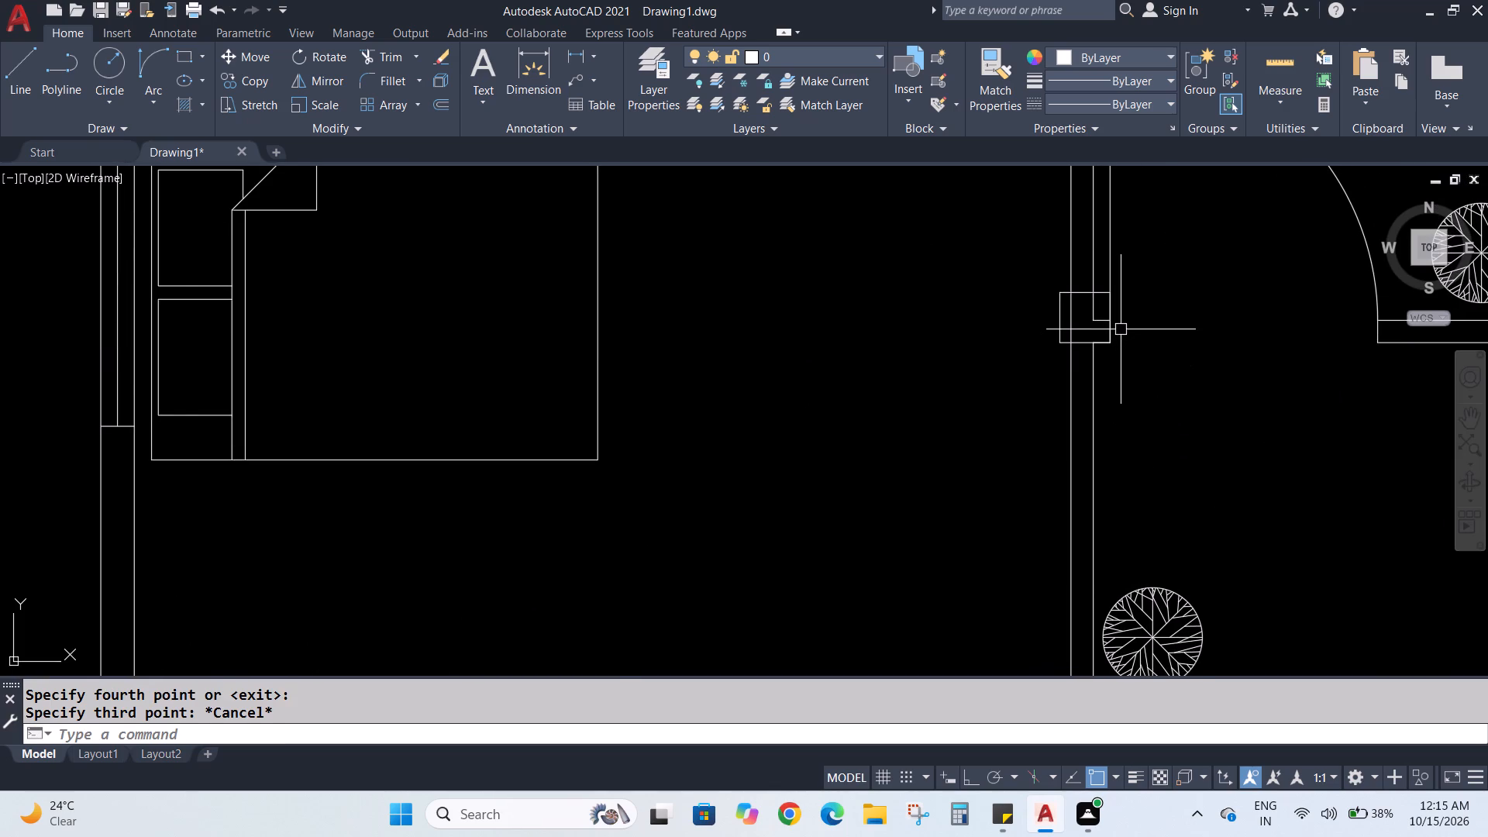
key("space")
scroll(1060, 298, "up", 2)
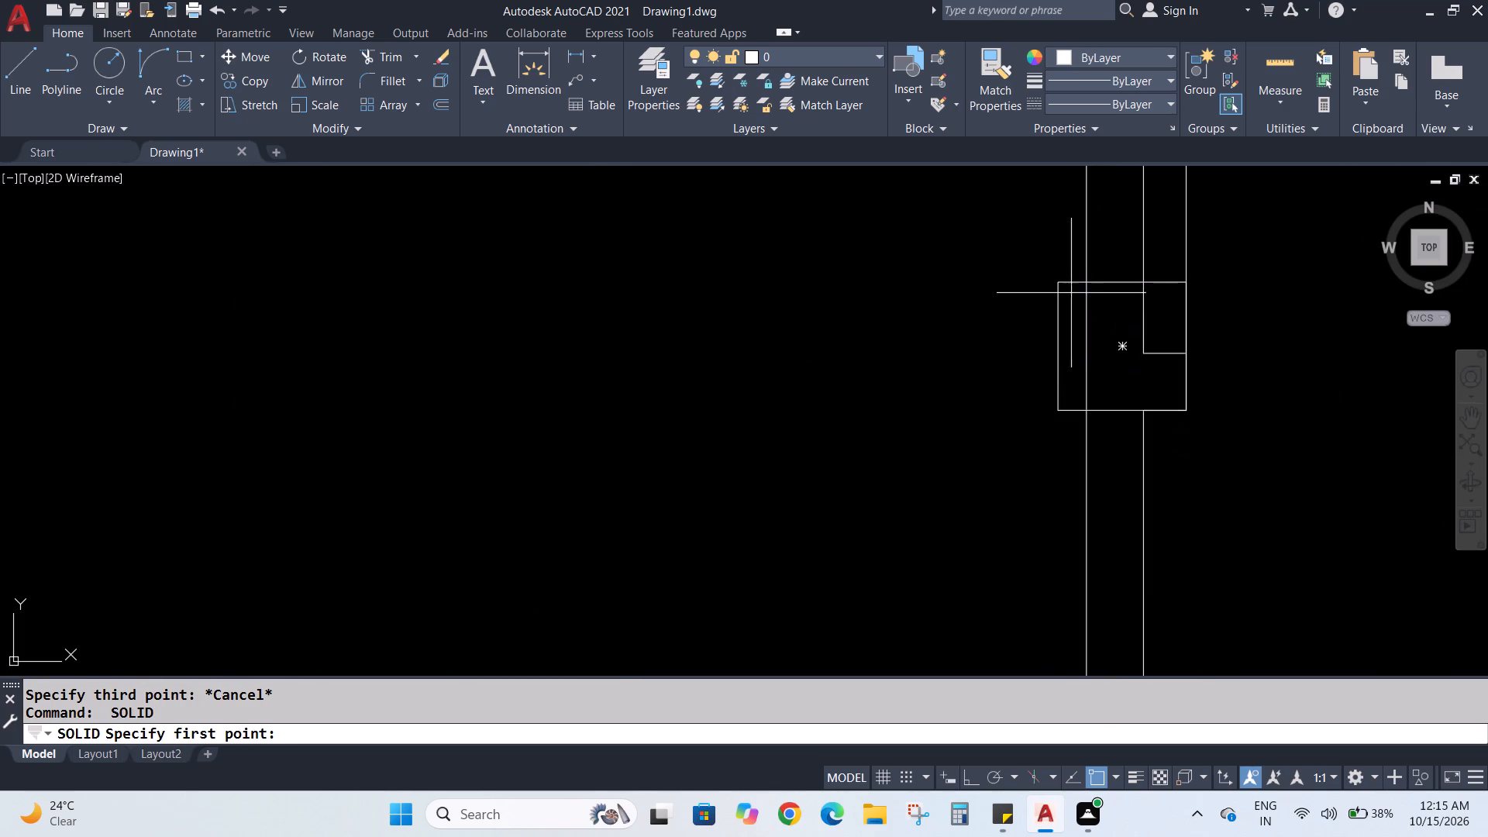
left_click(1052, 287)
left_click(1061, 405)
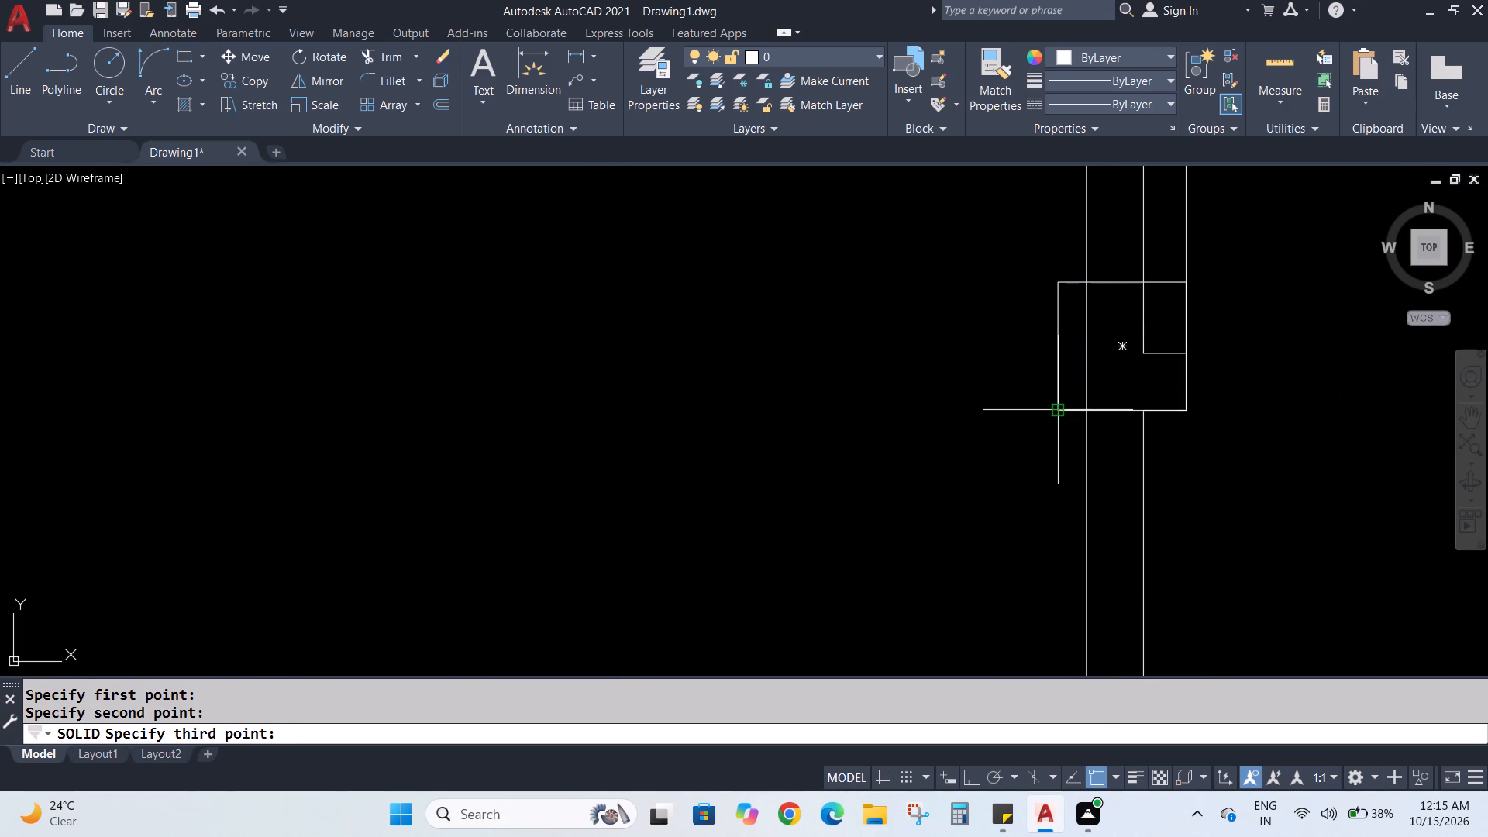
left_click(1184, 286)
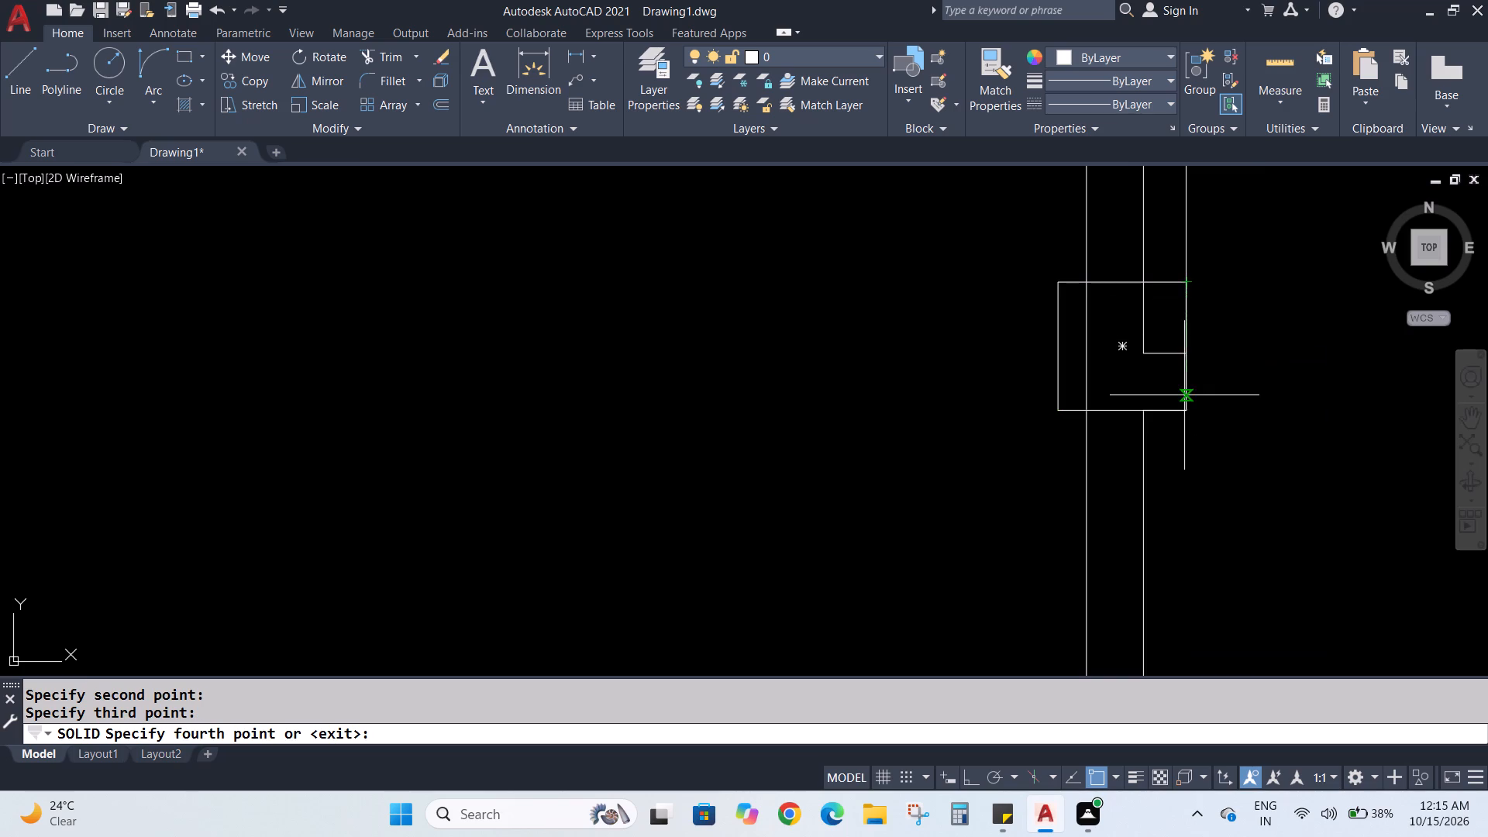
left_click(1184, 405)
Fill the square at the upper end of the lower bedroom's right-hand wall, beside the bedroom door, as a solid column.
scroll(1114, 320, "down", 4)
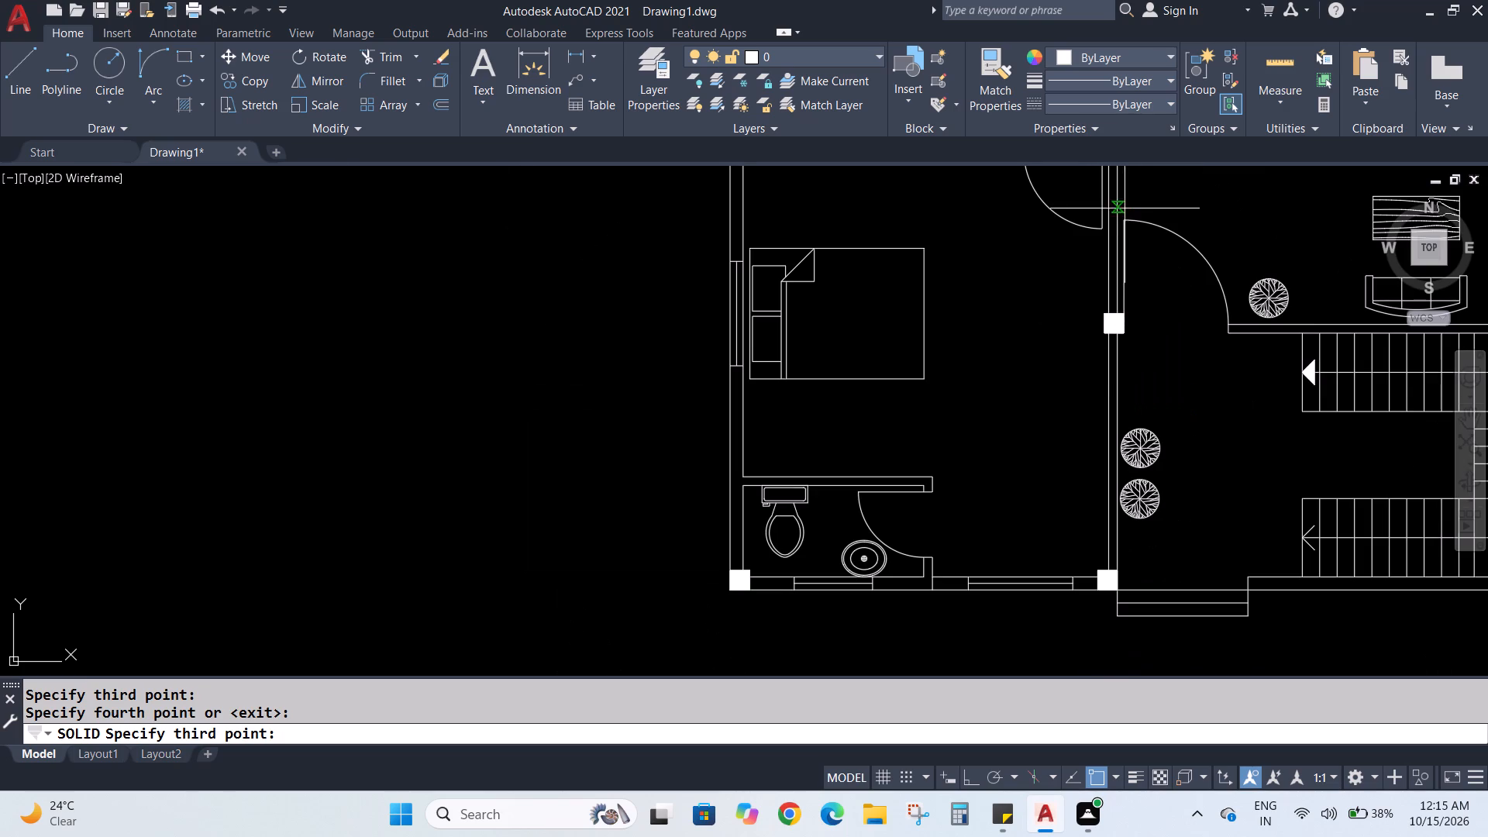
scroll(1123, 212, "down", 3)
scroll(1131, 179, "up", 1)
scroll(1121, 269, "up", 2)
scroll(1116, 213, "down", 3)
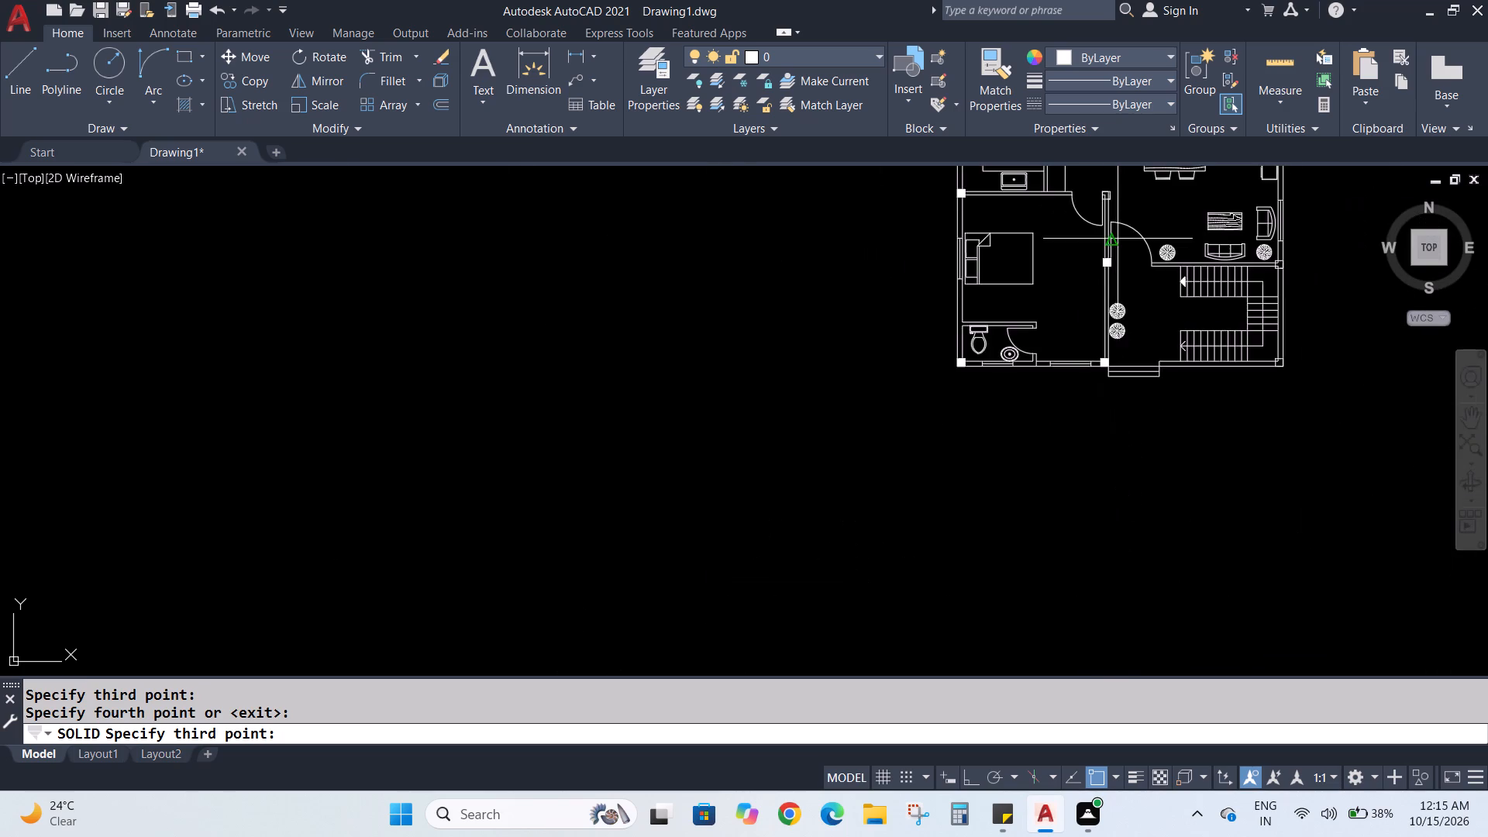
scroll(1119, 224, "up", 2)
scroll(1032, 451, "down", 2)
scroll(1043, 341, "up", 4)
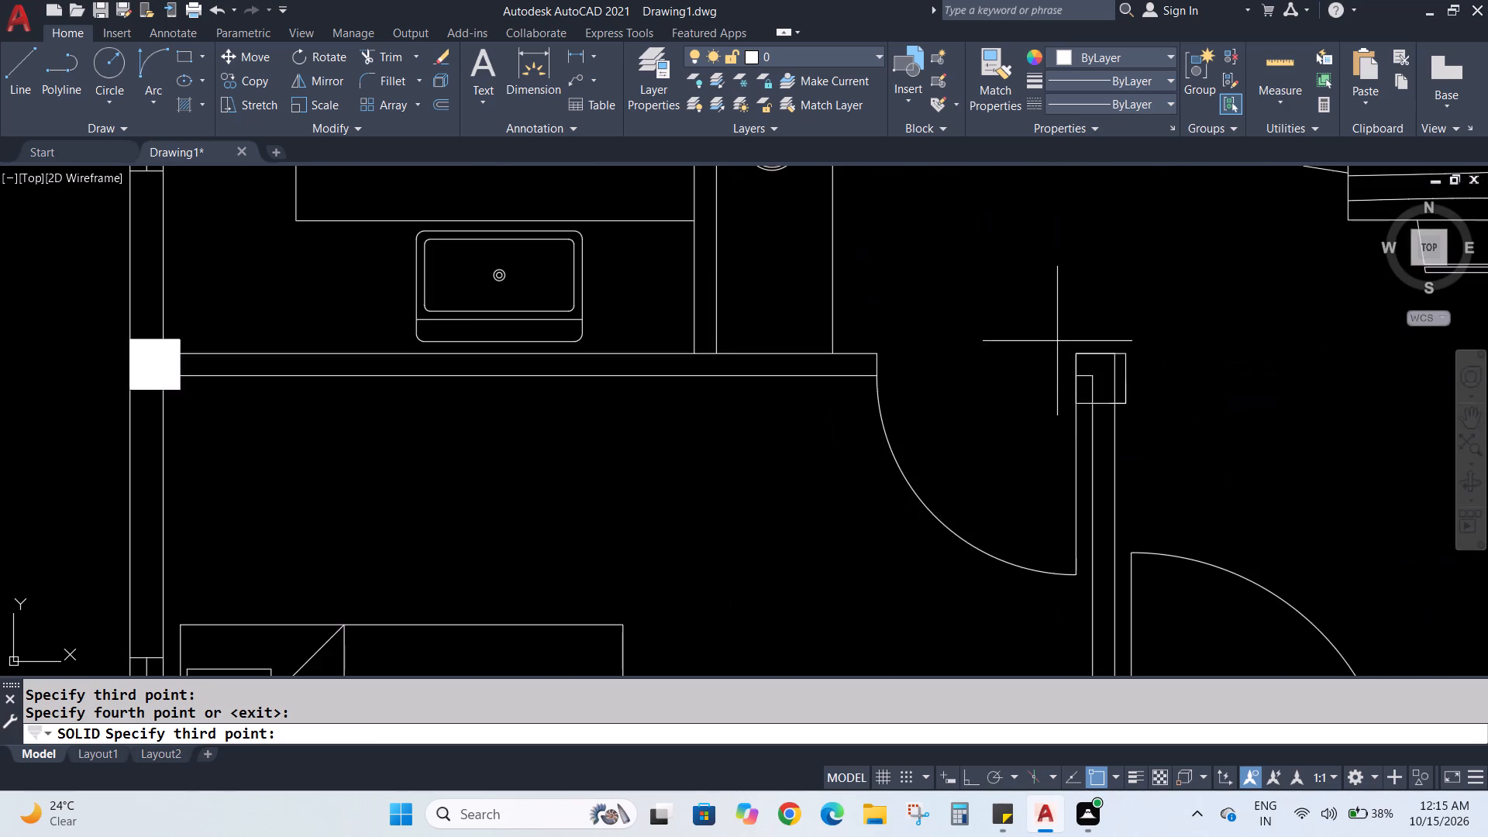
scroll(1083, 374, "up", 2)
key("Escape")
key("space")
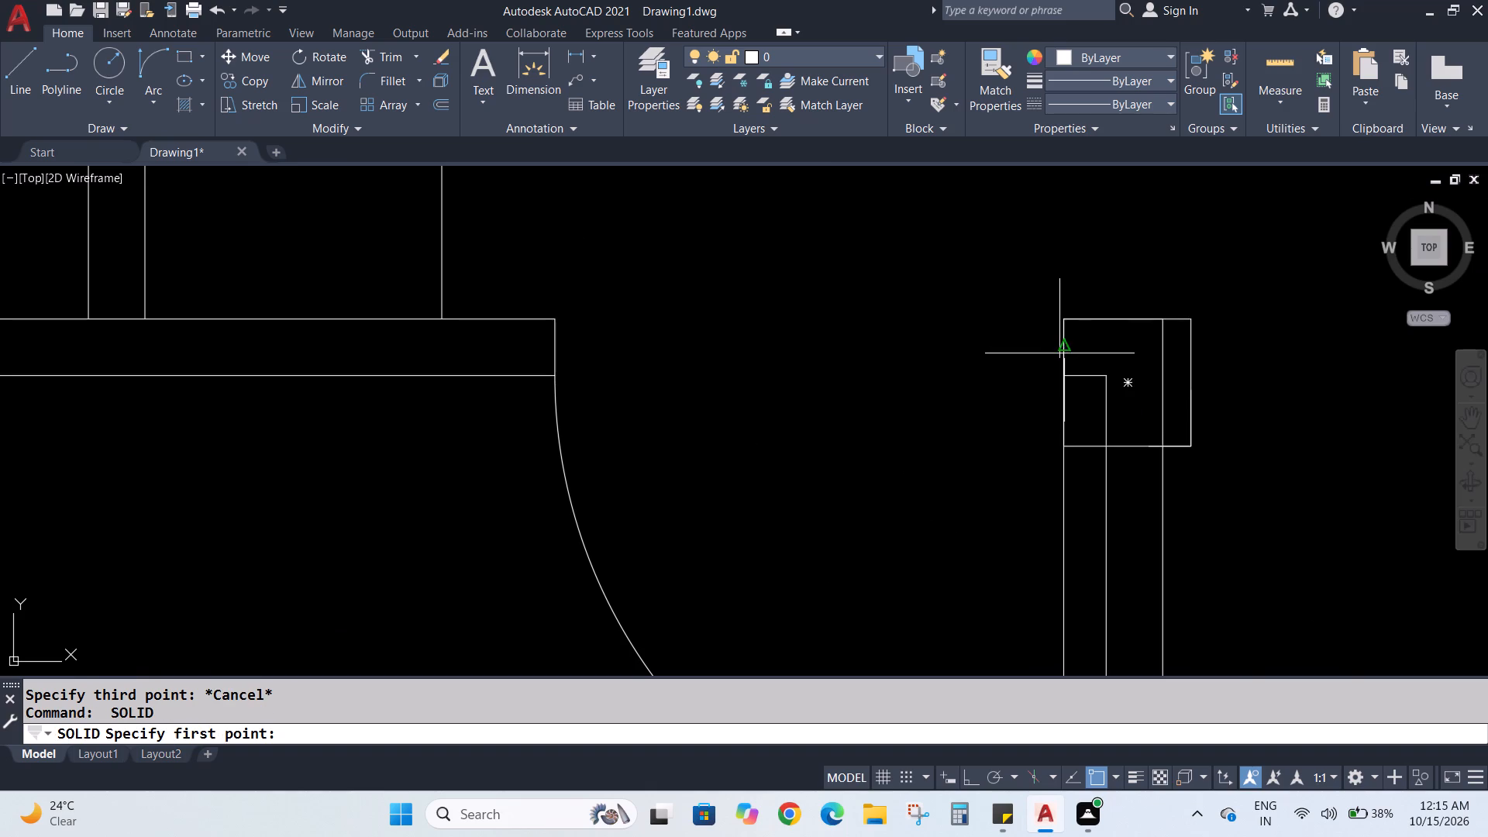
left_click(1061, 319)
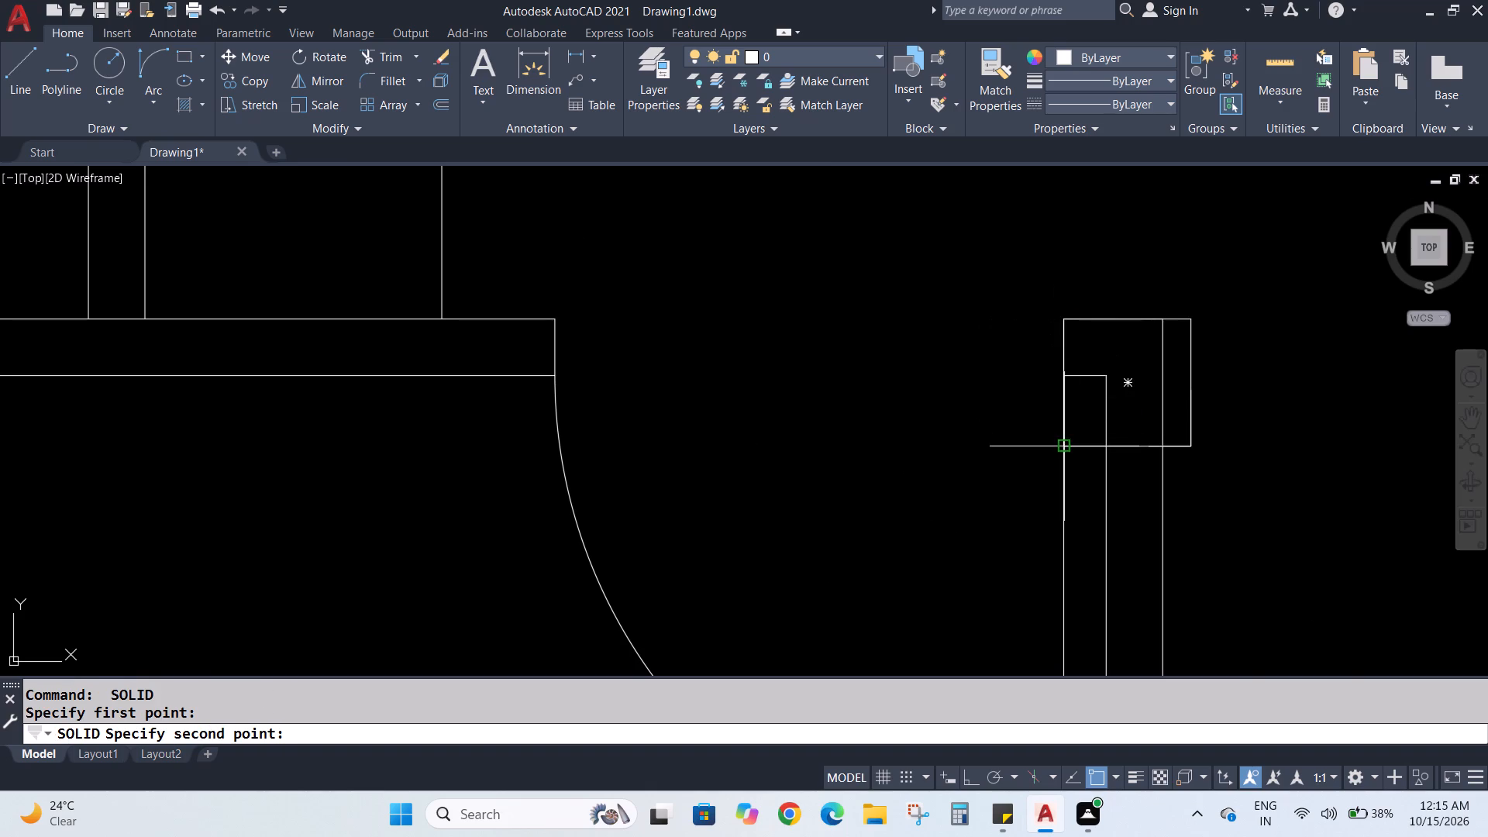
left_click(1067, 445)
left_click(1190, 322)
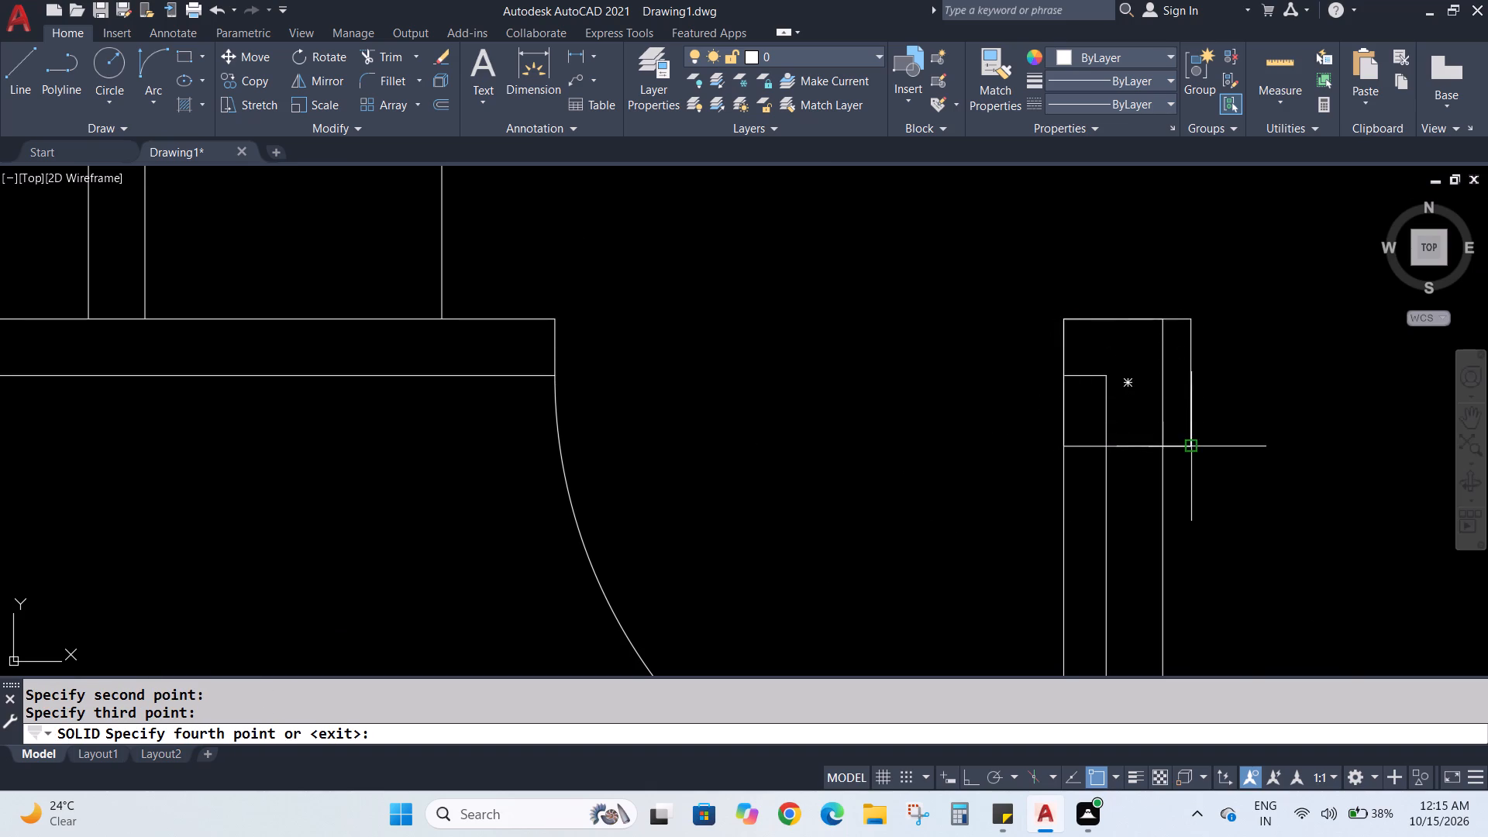
left_click(1188, 446)
Fill the square at the lower end of the partition between the two upper bedrooms as a solid column.
scroll(1132, 382, "down", 6)
scroll(1121, 253, "up", 1)
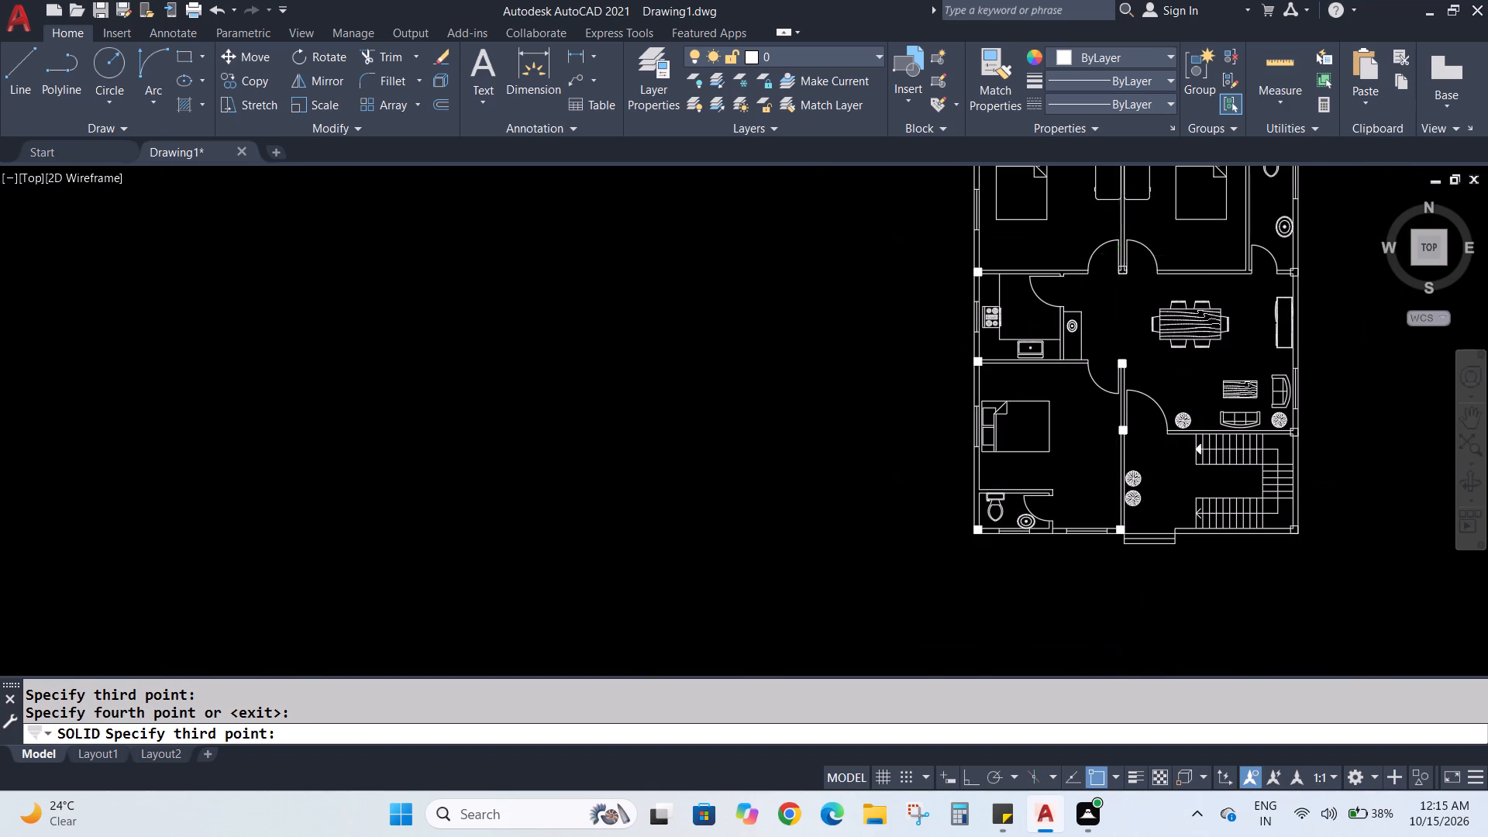
scroll(1120, 253, "up", 5)
key("Escape")
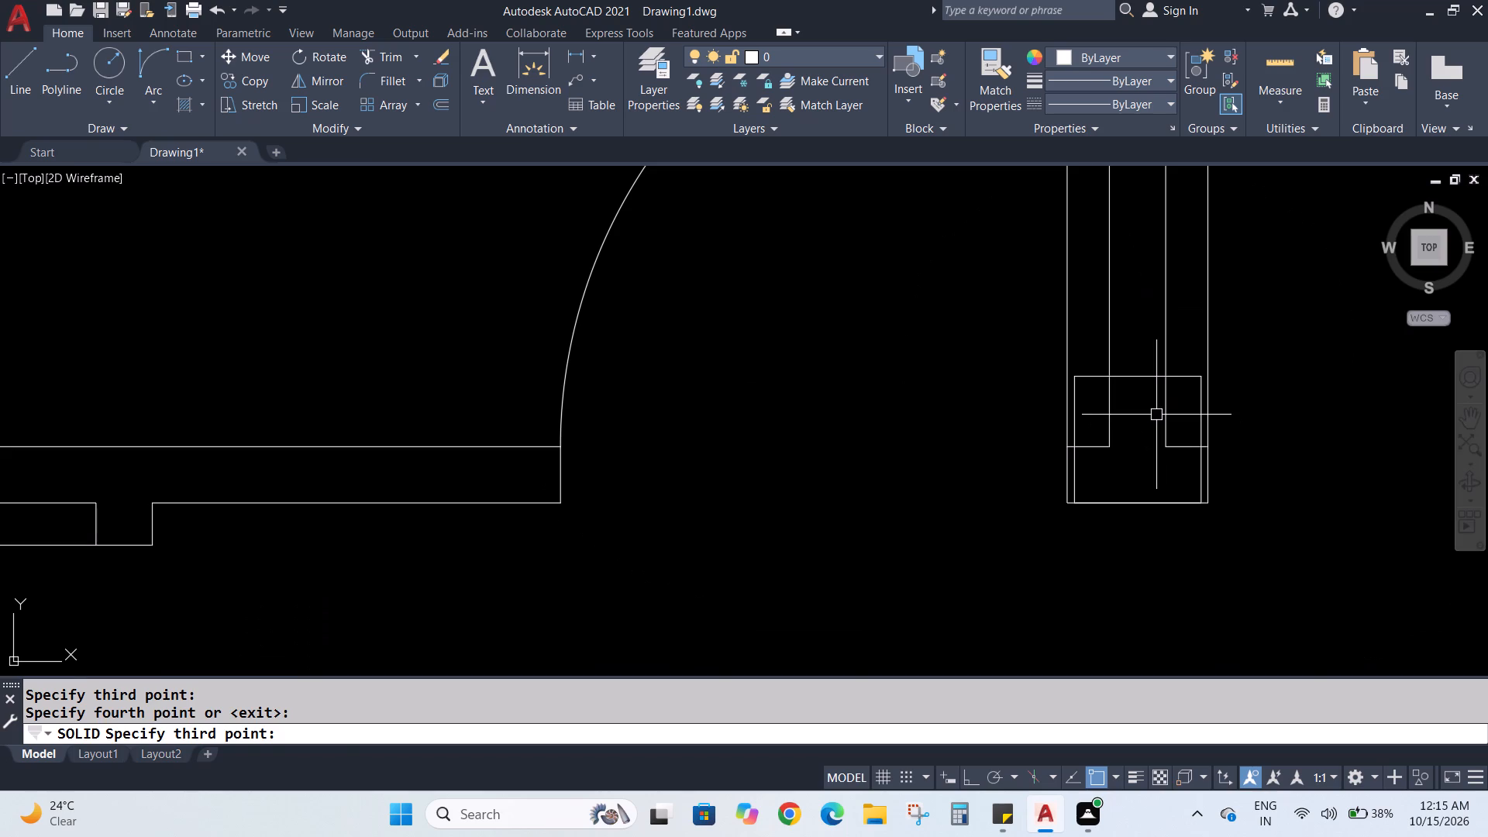
key("s")
key("o")
key("Return")
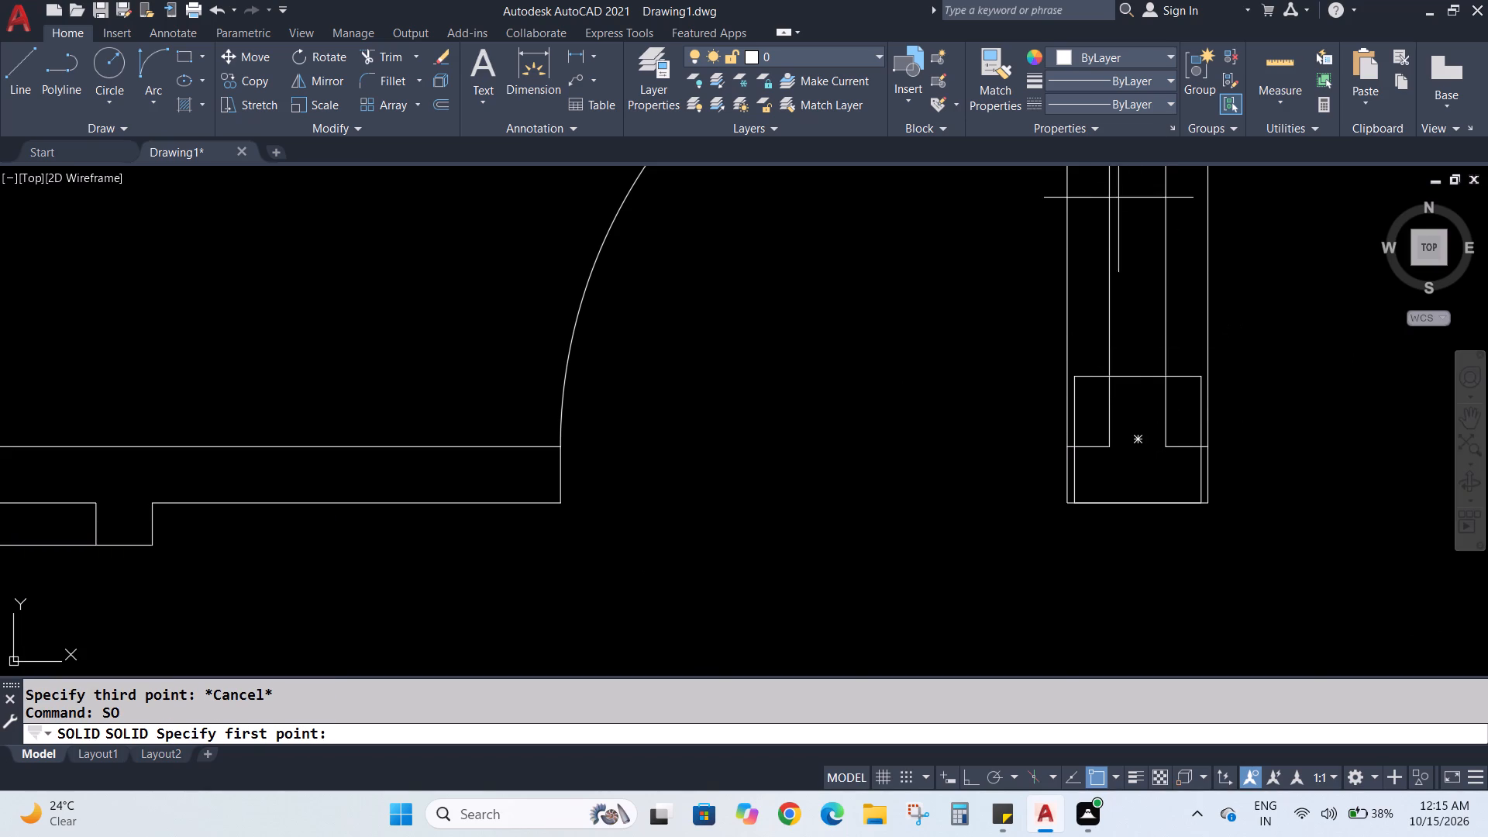
scroll(1137, 262, "up", 3)
scroll(1018, 354, "down", 3)
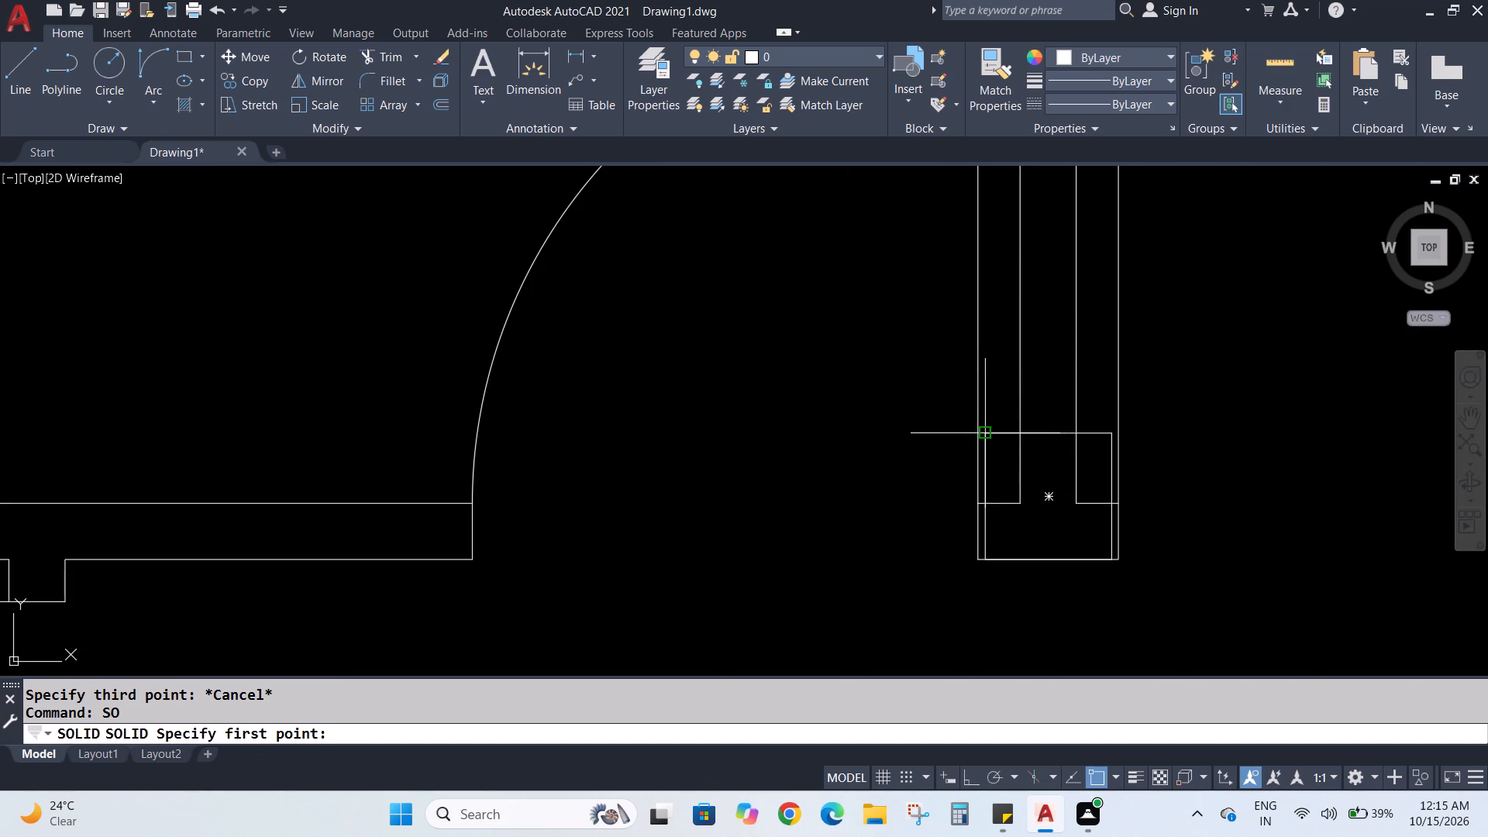
left_click(988, 435)
left_click(987, 560)
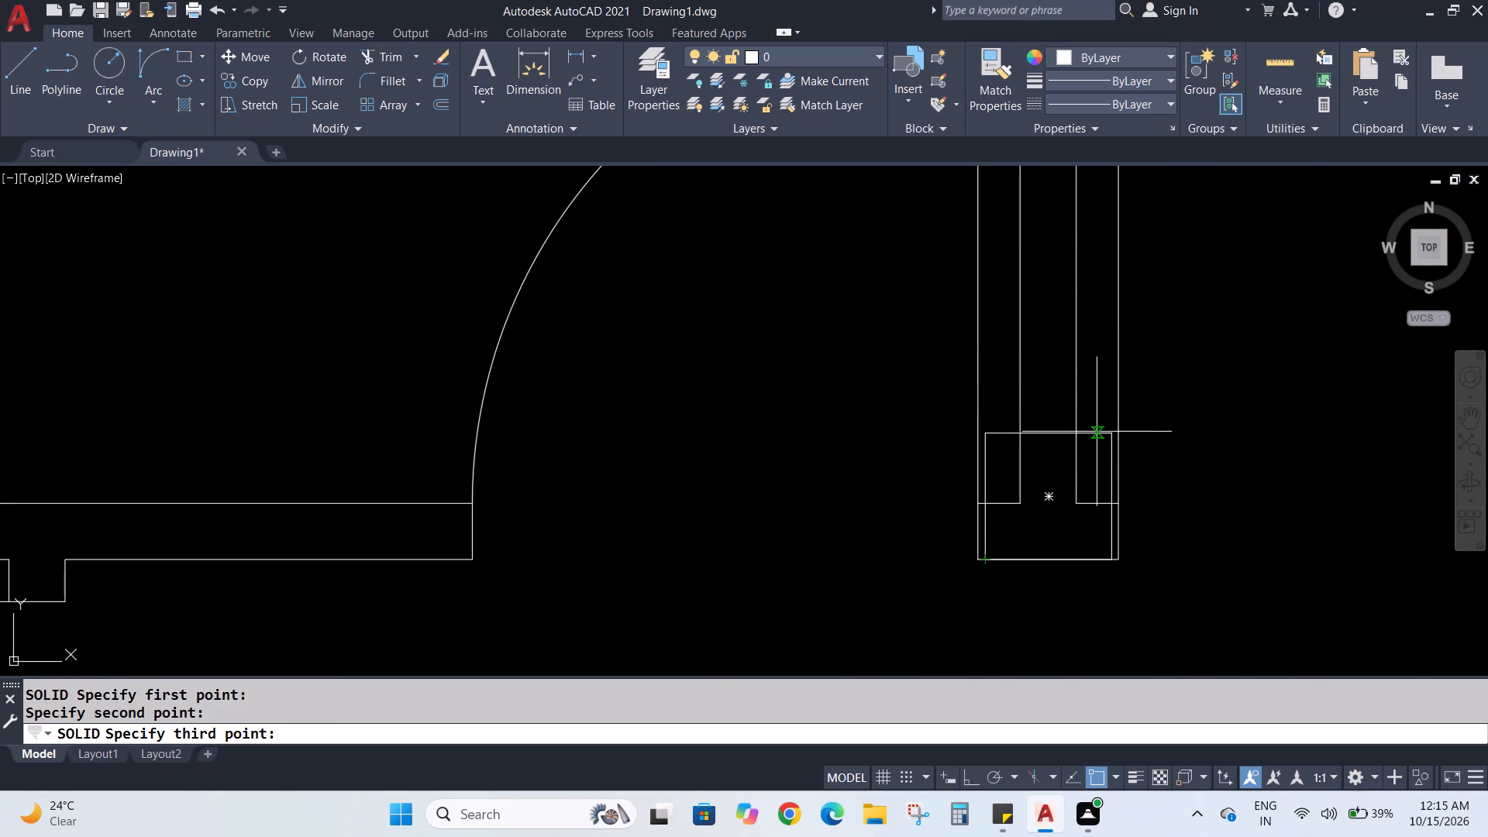
left_click(1109, 434)
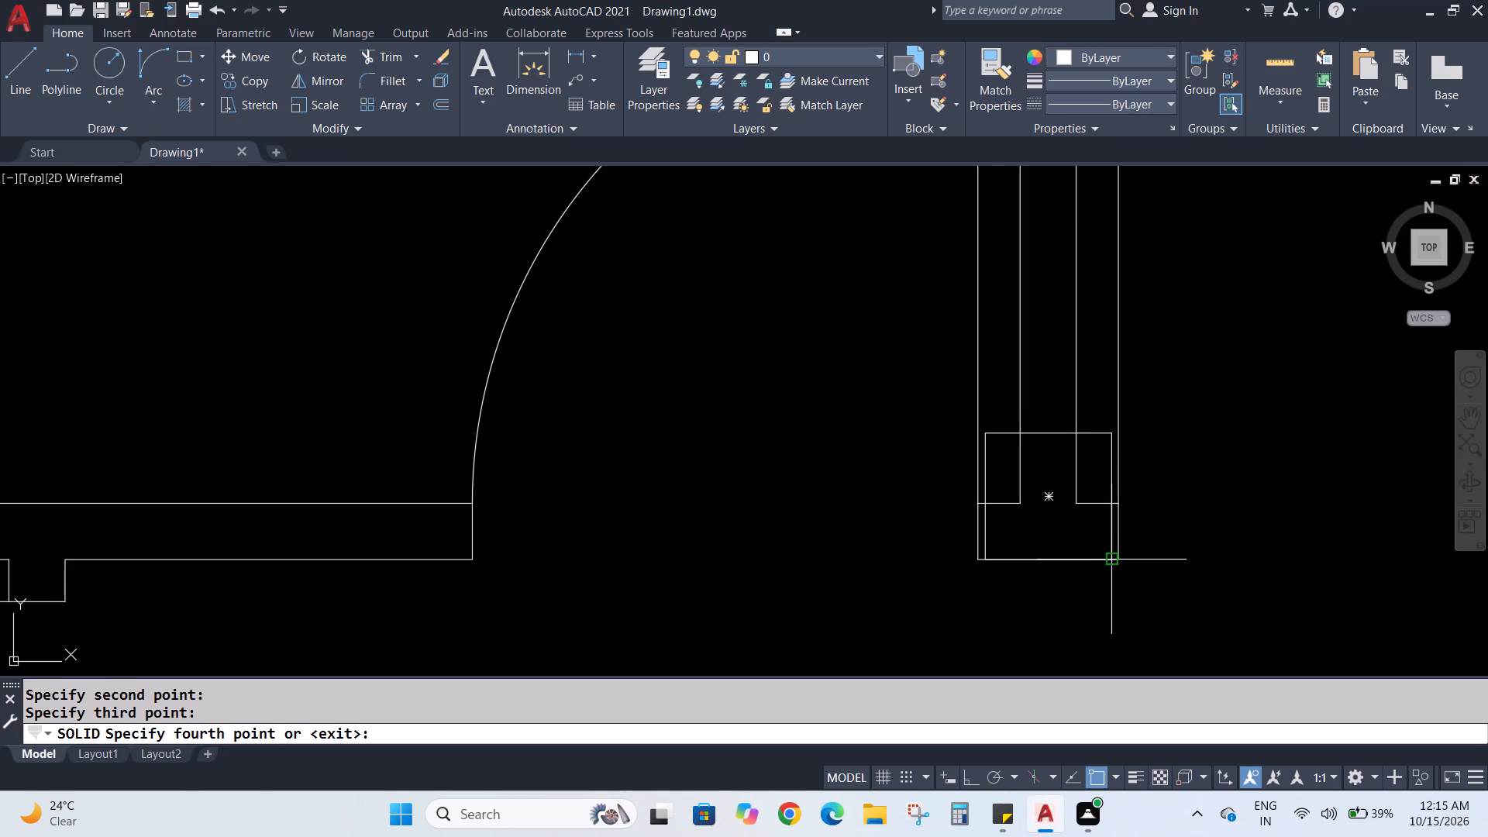
left_click(1114, 558)
Fill the square on the right exterior wall at the wall between the upper bathroom and dining area as a solid column.
scroll(1010, 421, "down", 5)
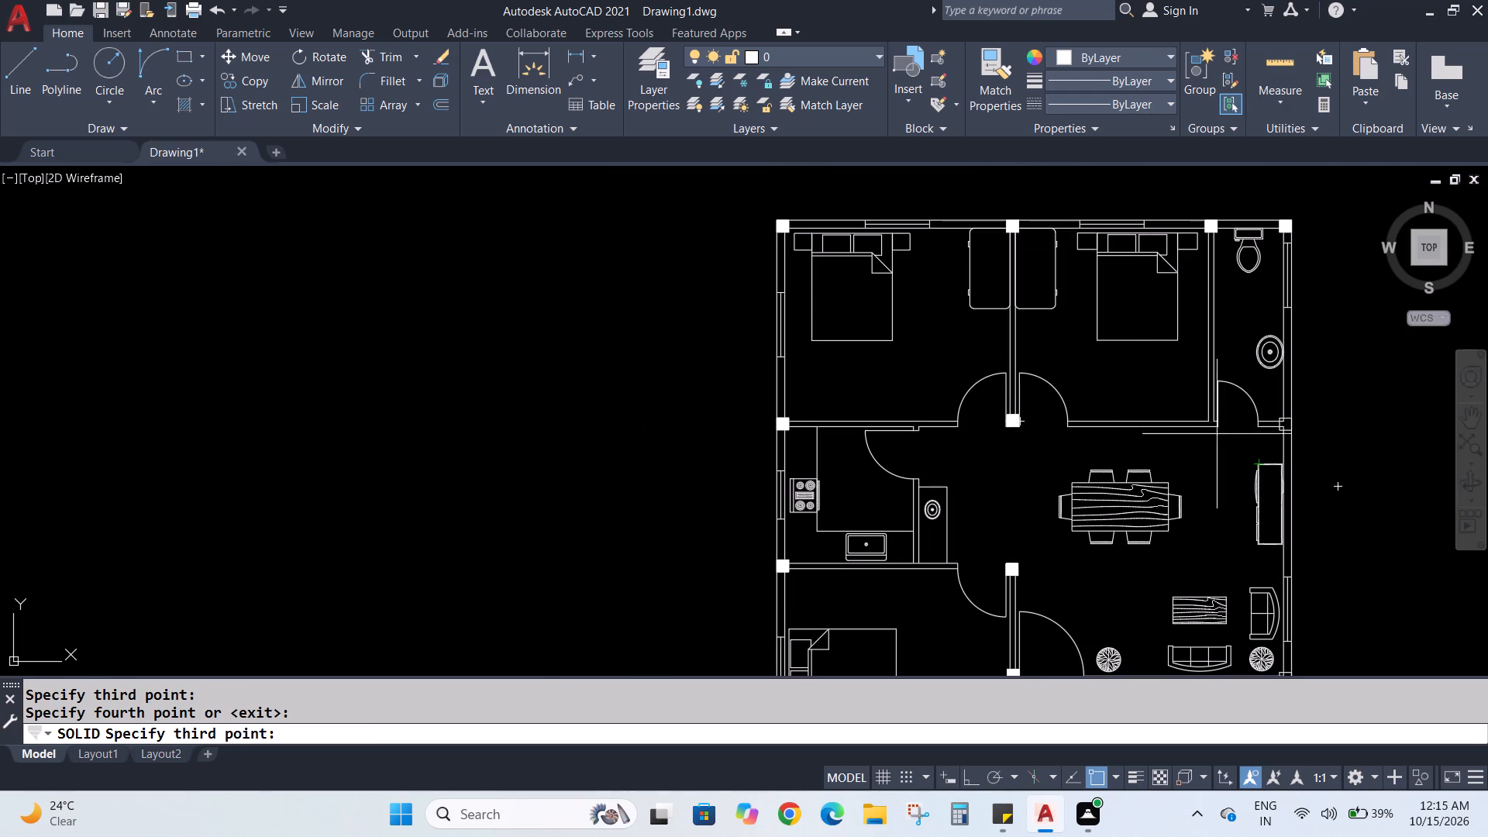
scroll(1304, 416, "up", 5)
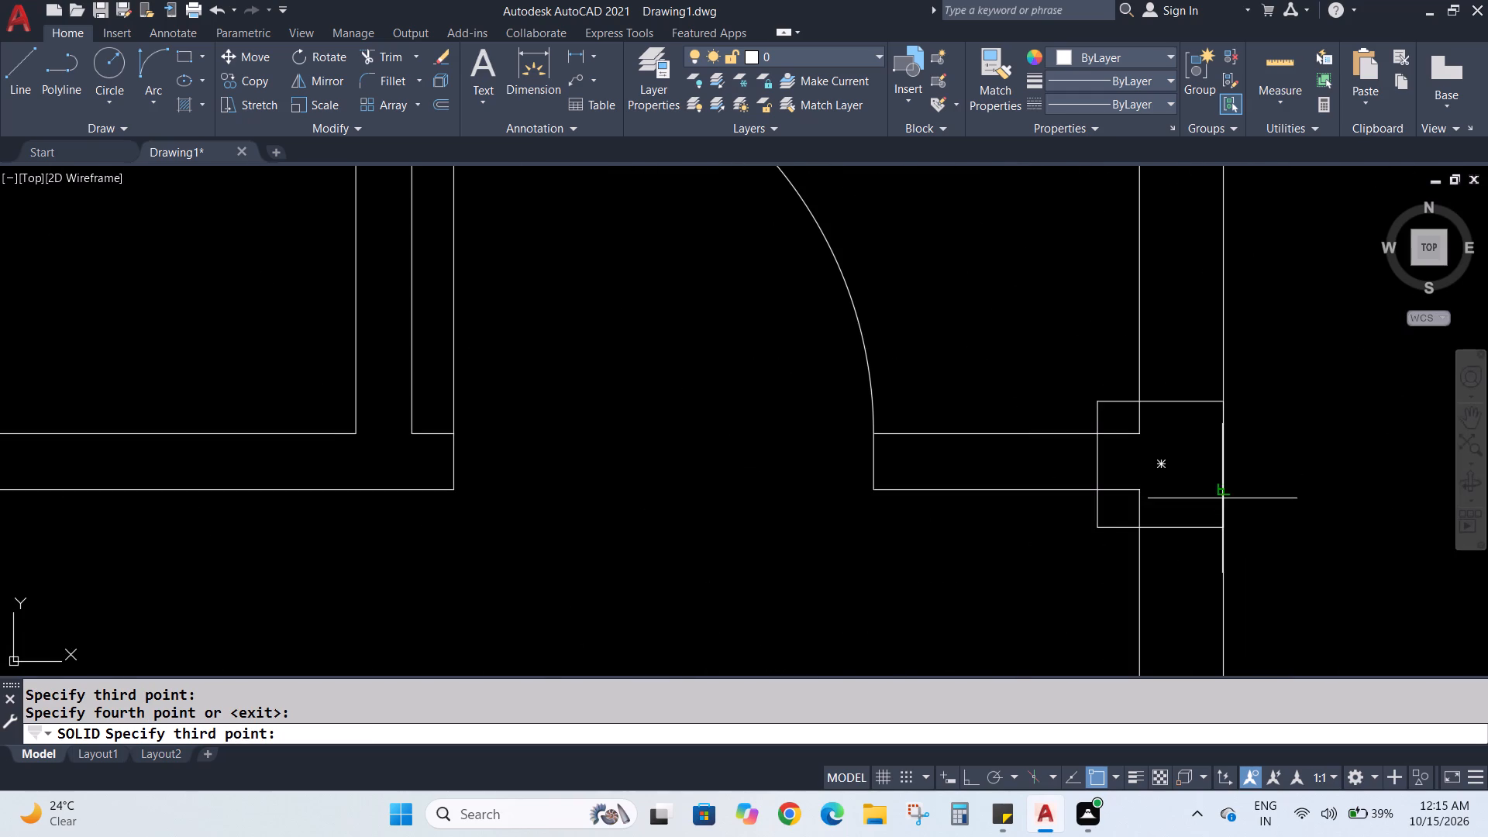
key("Escape")
key("space")
left_click(1097, 403)
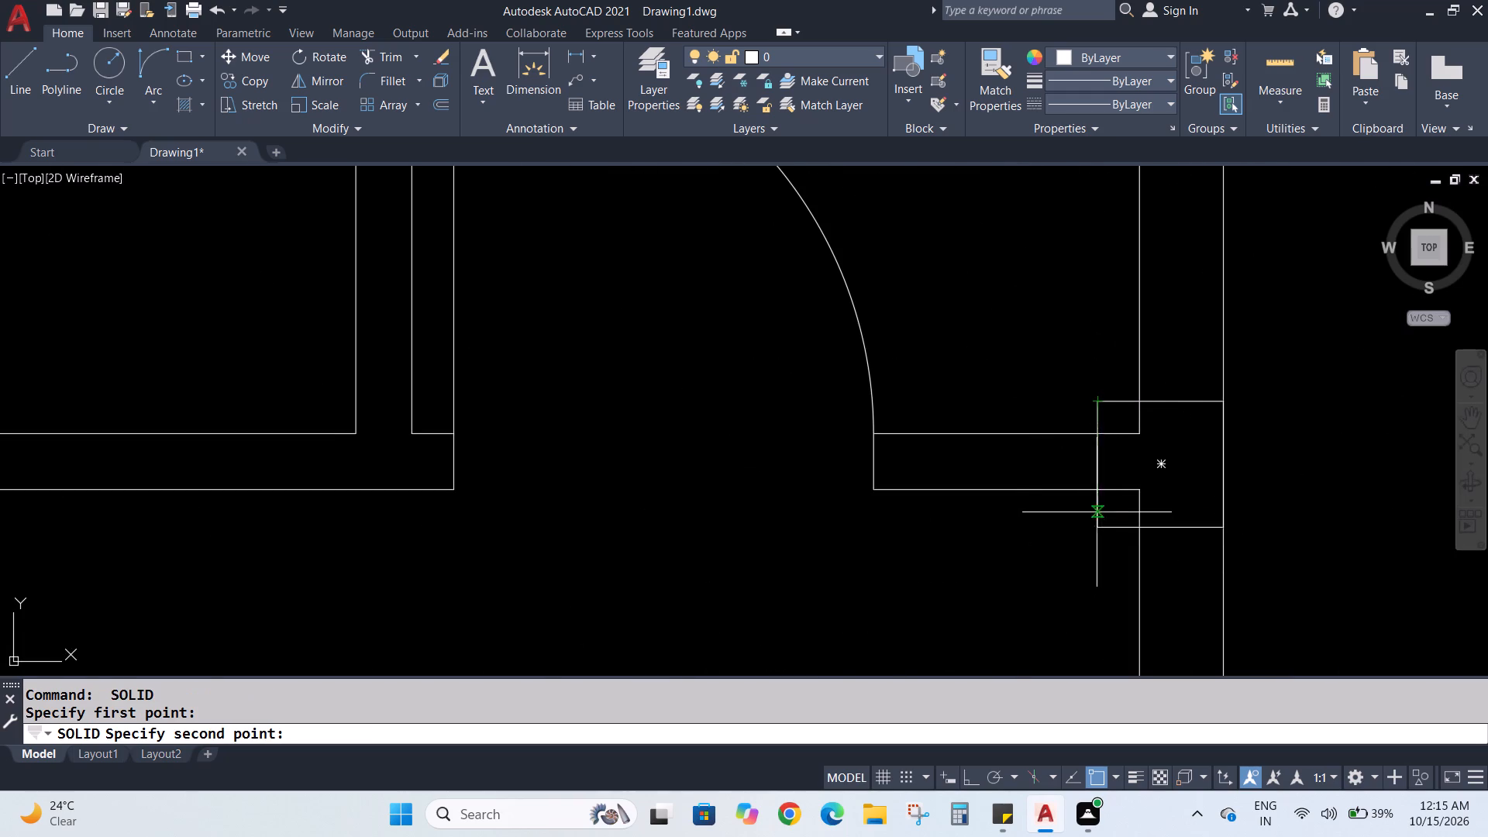
left_click(1096, 524)
left_click(1221, 401)
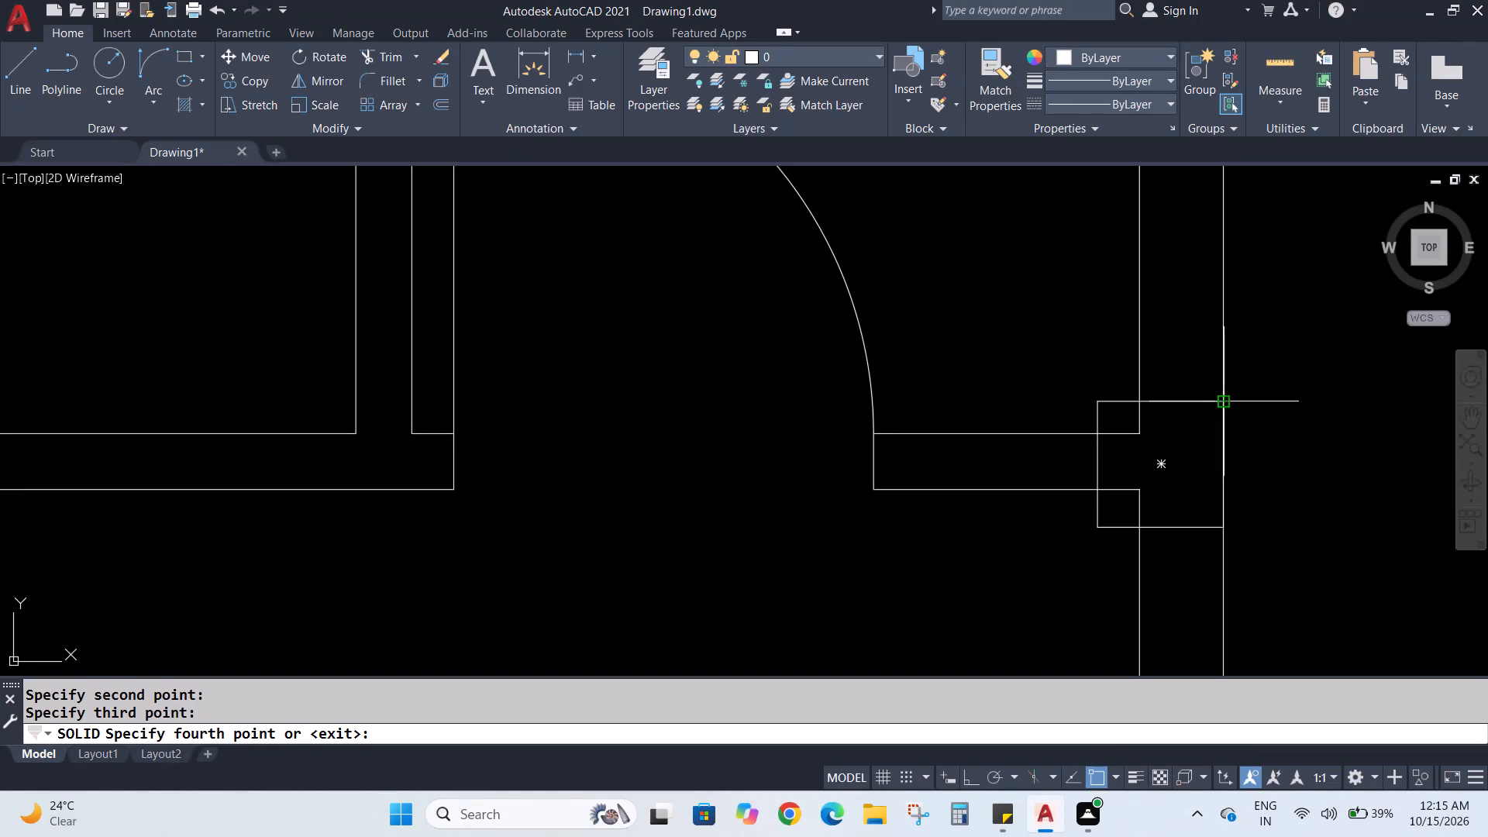
left_click(1221, 529)
Fill the square on the right exterior wall at the wall between the living area and staircase as a solid column.
scroll(1085, 349, "down", 5)
scroll(1058, 425, "down", 1)
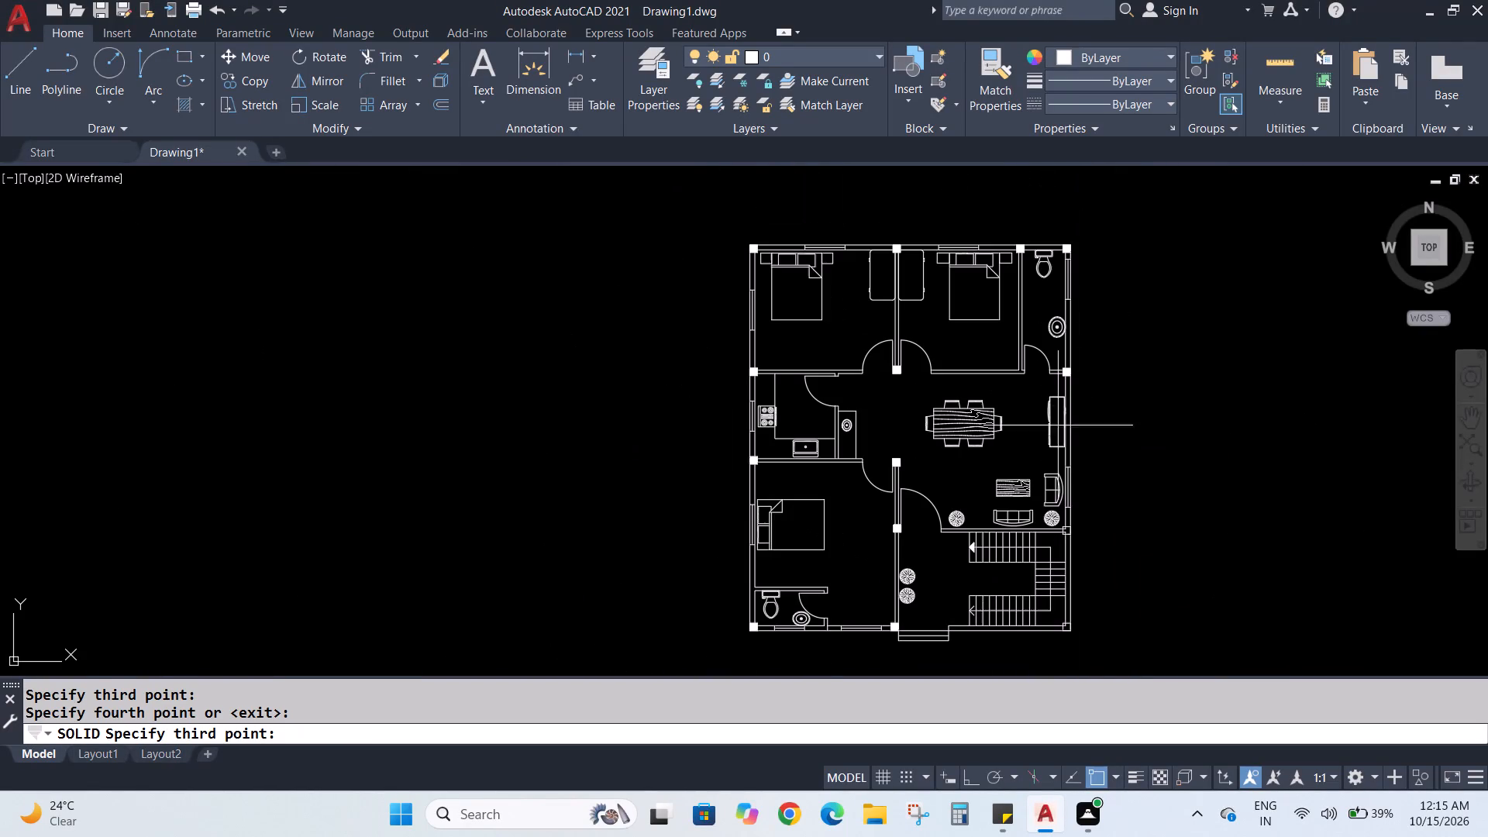
scroll(1076, 531, "up", 6)
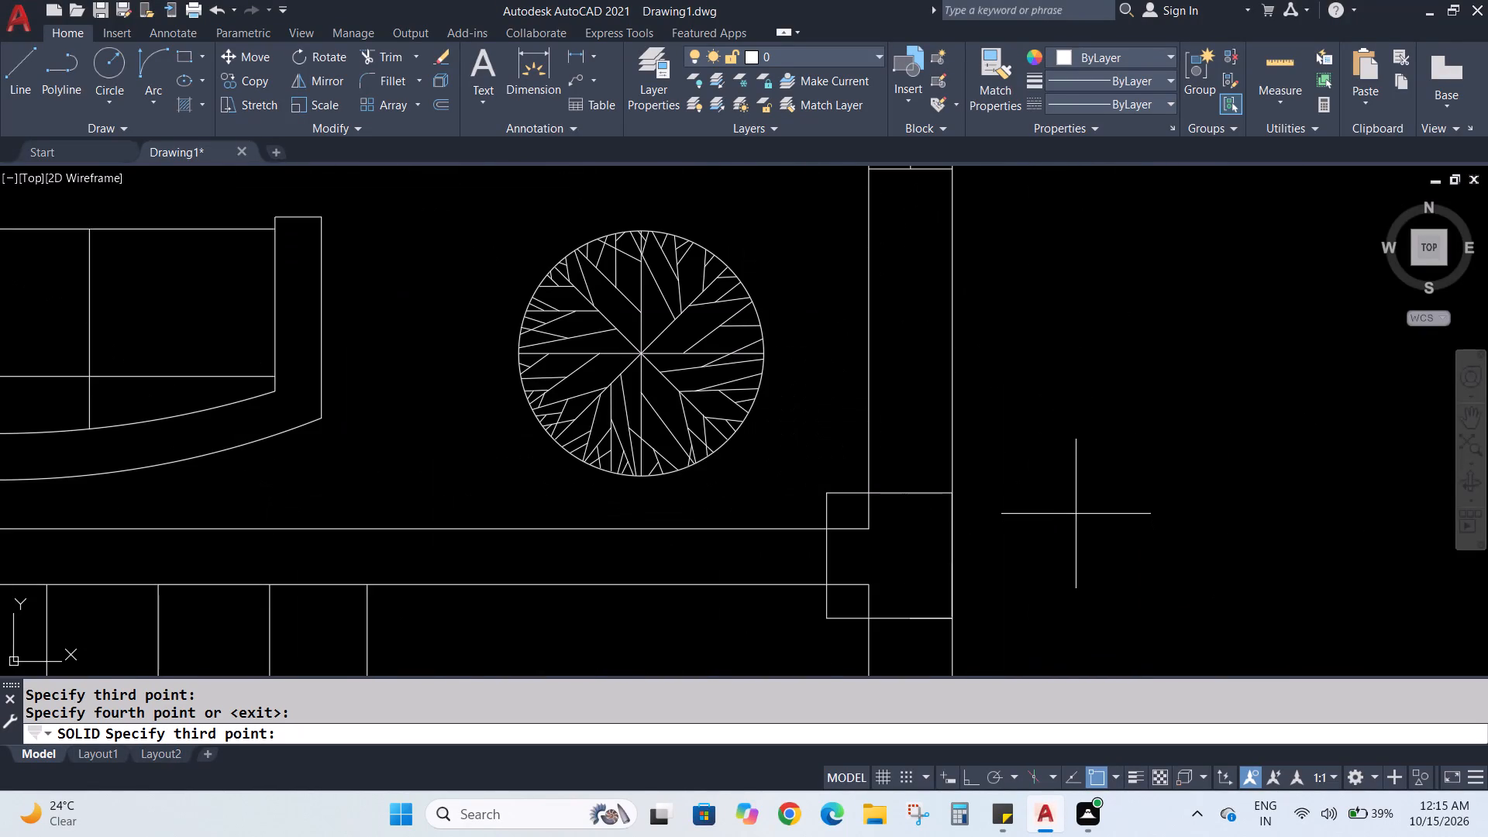
key("Escape")
key("space")
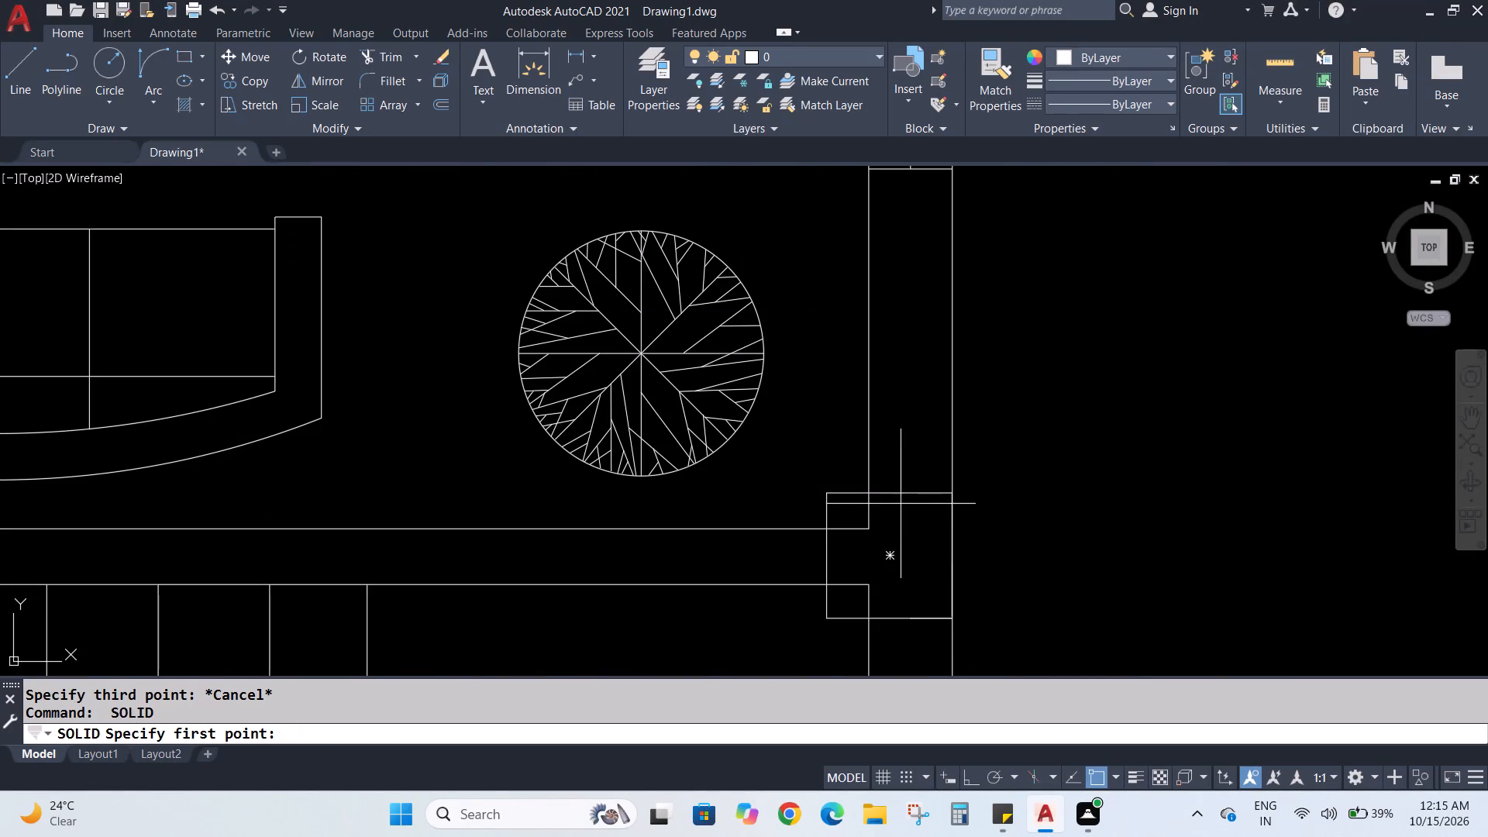
left_click(827, 498)
left_click(825, 618)
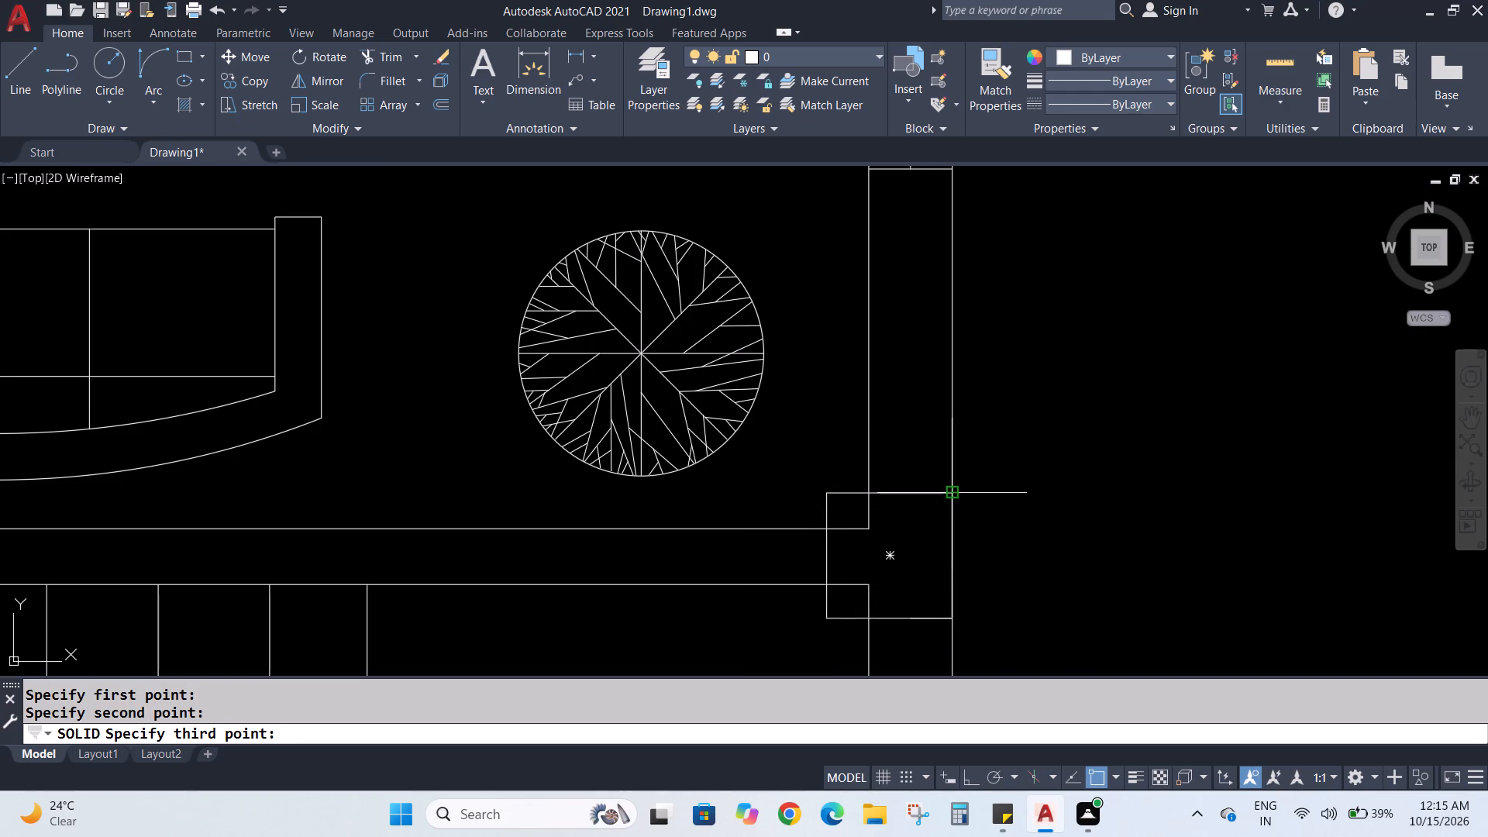
left_click(955, 488)
left_click(947, 617)
Fill the square at the building's lower-right exterior corner, beside the staircase, as a solid column.
scroll(1009, 477, "down", 6)
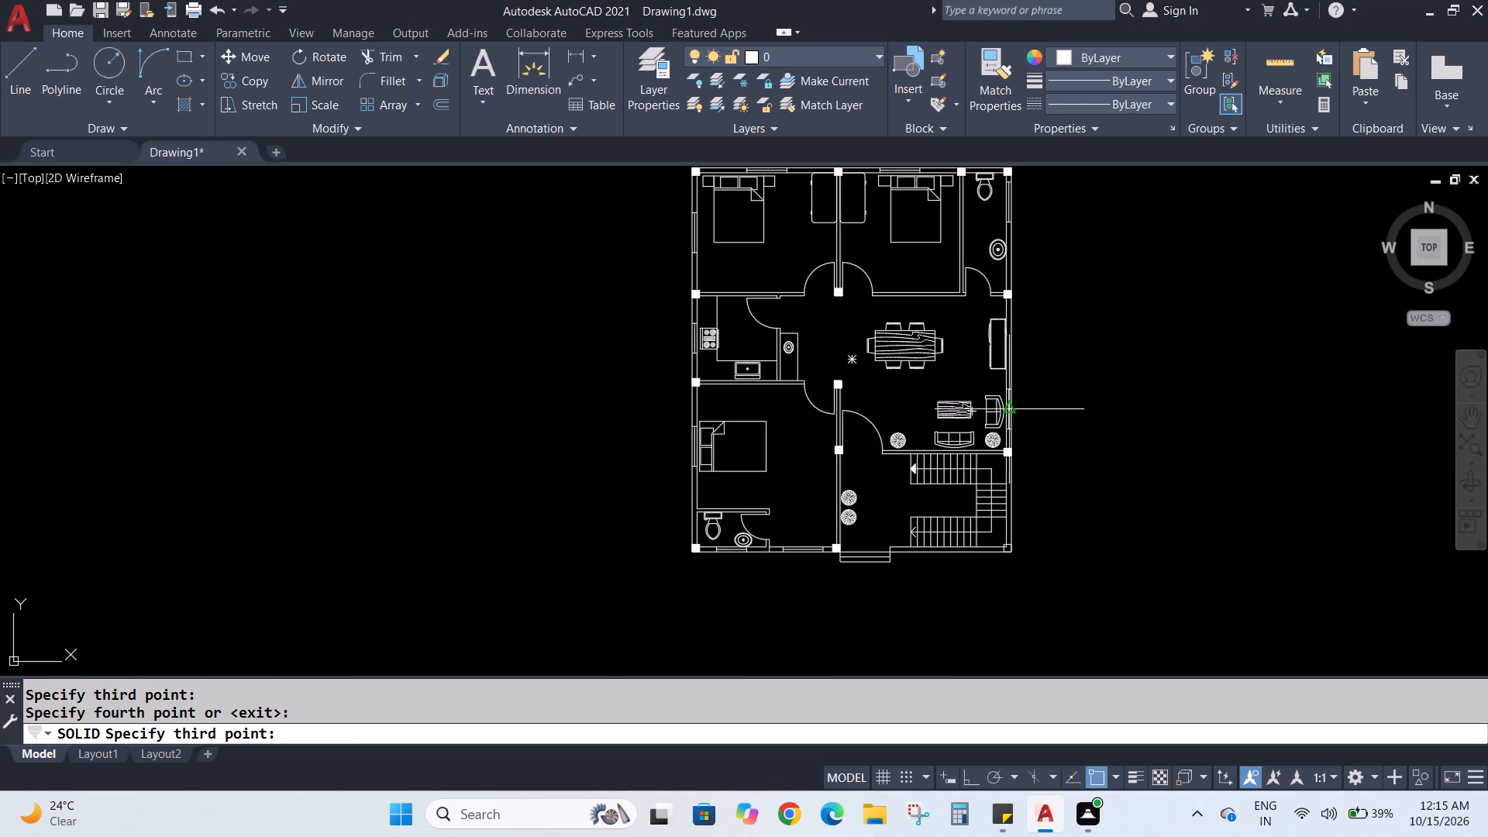
scroll(1009, 564, "down", 1)
scroll(996, 607, "up", 5)
scroll(1066, 411, "down", 3)
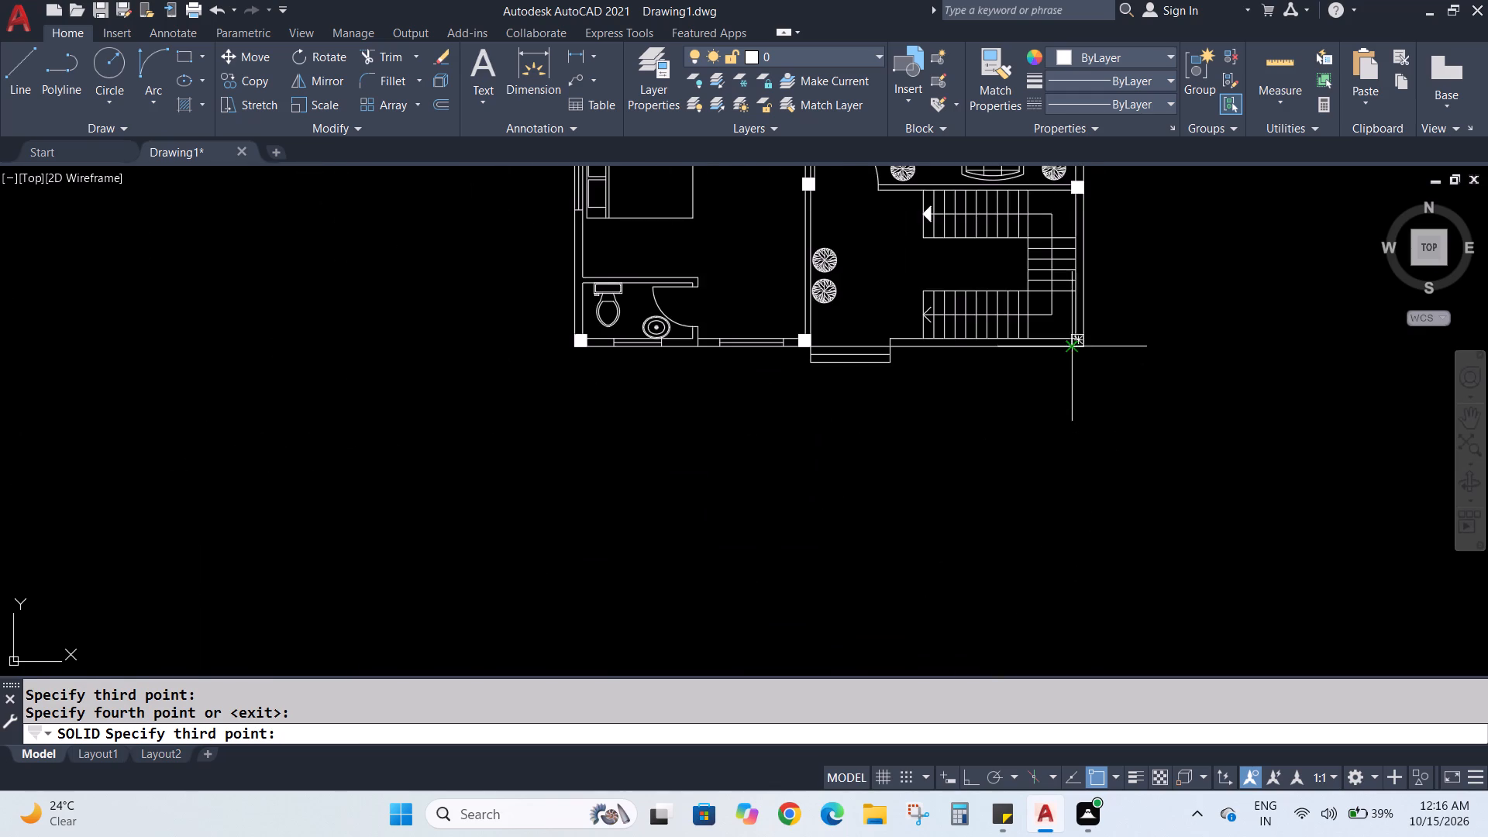
scroll(1073, 340, "up", 4)
key("Escape")
key("space")
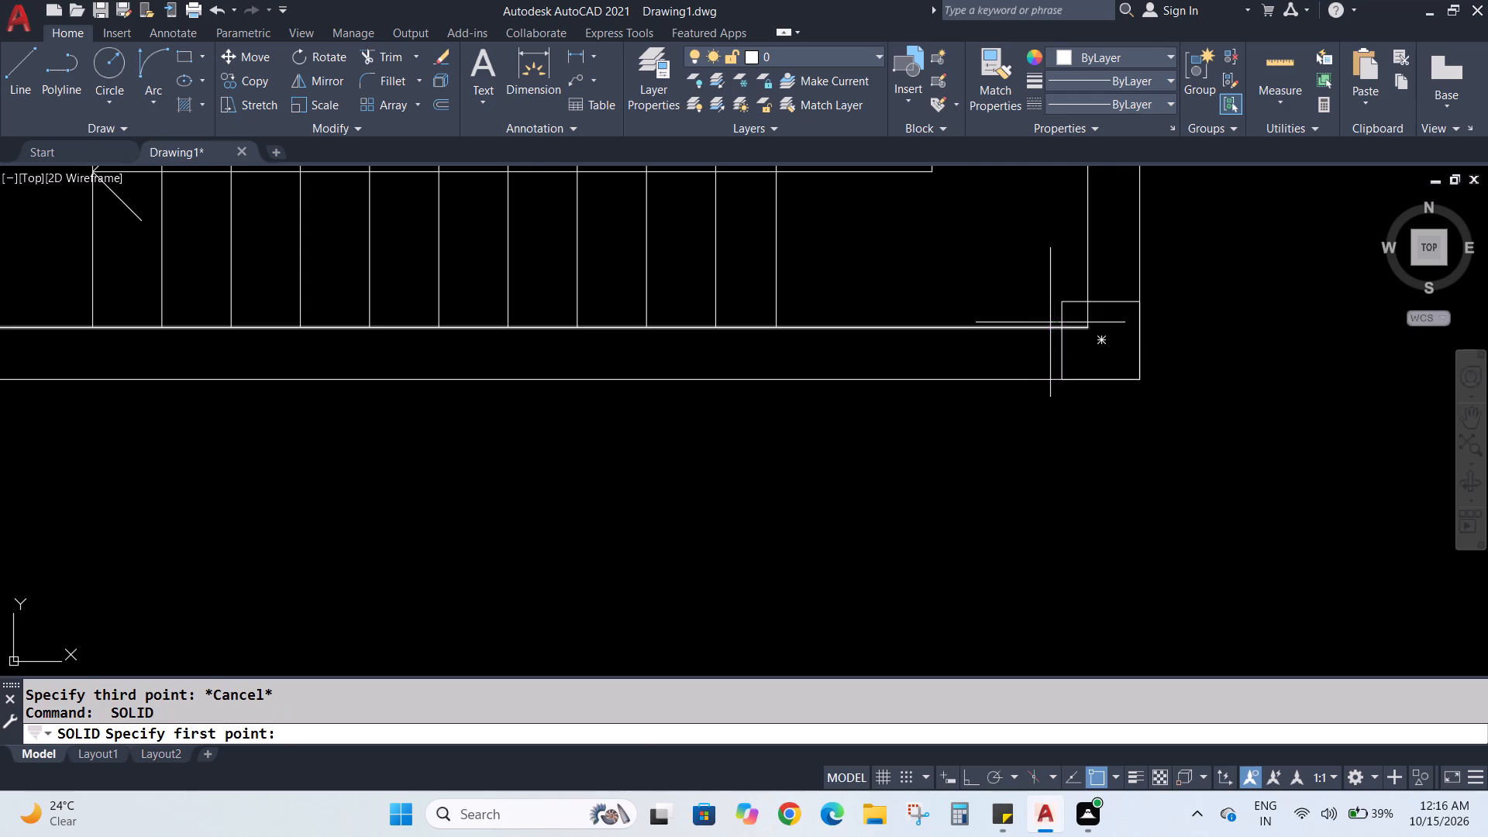
left_click(1060, 305)
left_click(1060, 378)
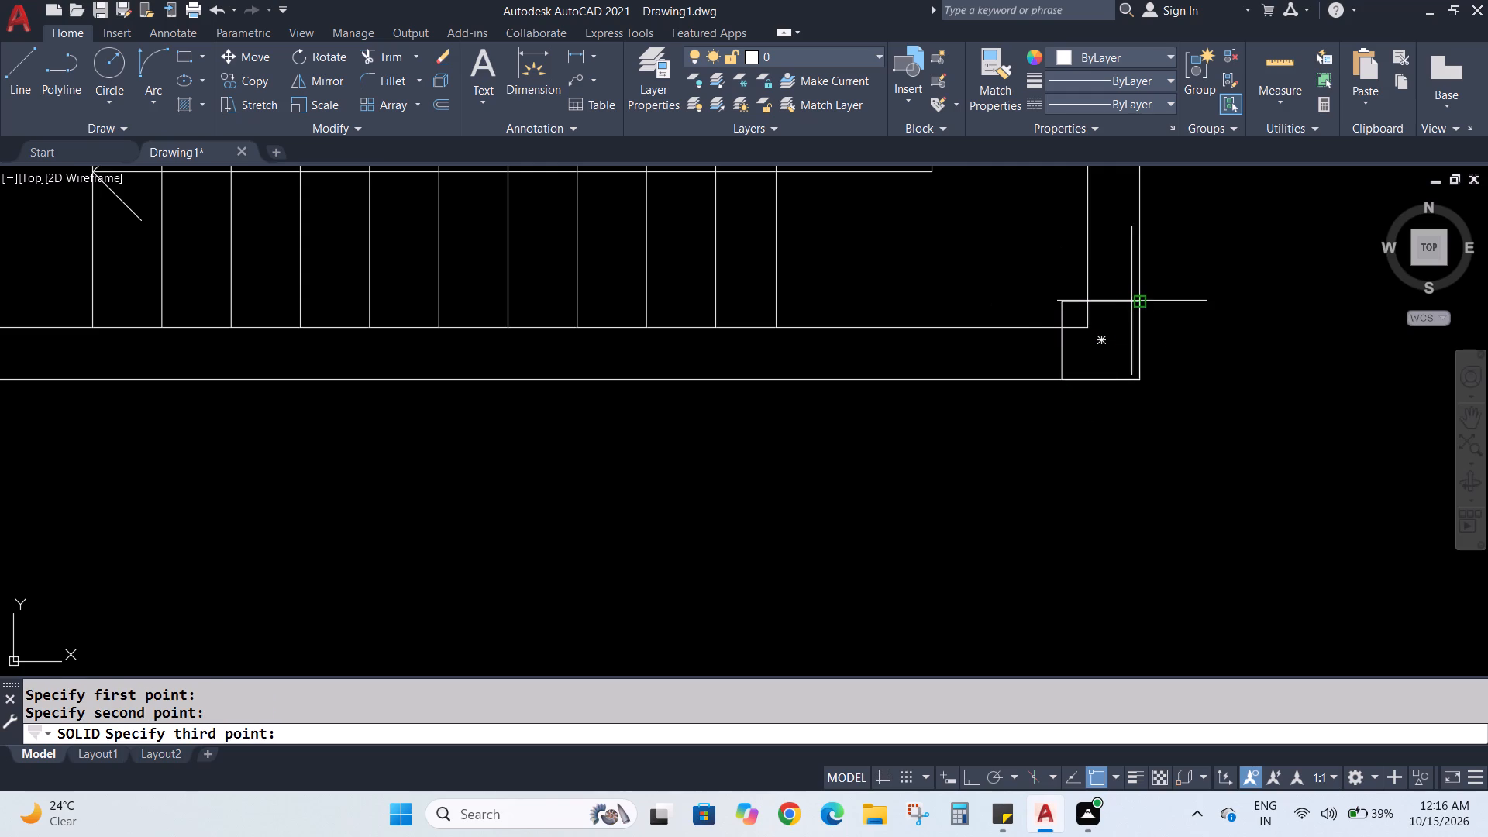
left_click(1131, 301)
left_click(1136, 381)
scroll(1115, 375, "down", 5)
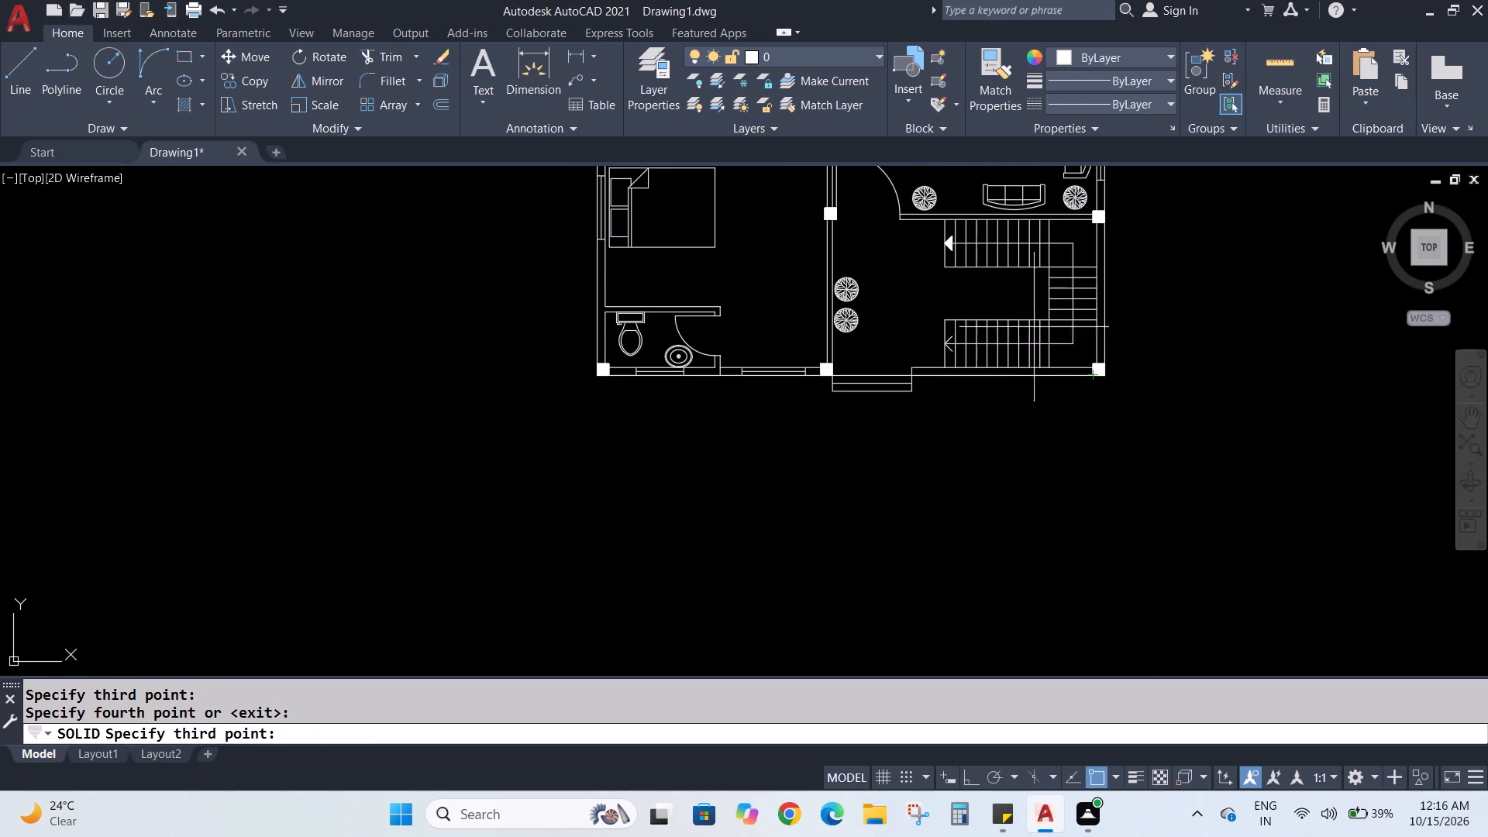
scroll(1014, 309, "down", 2)
middle_click_drag(808, 305, 772, 518)
scroll(772, 518, "up", 1)
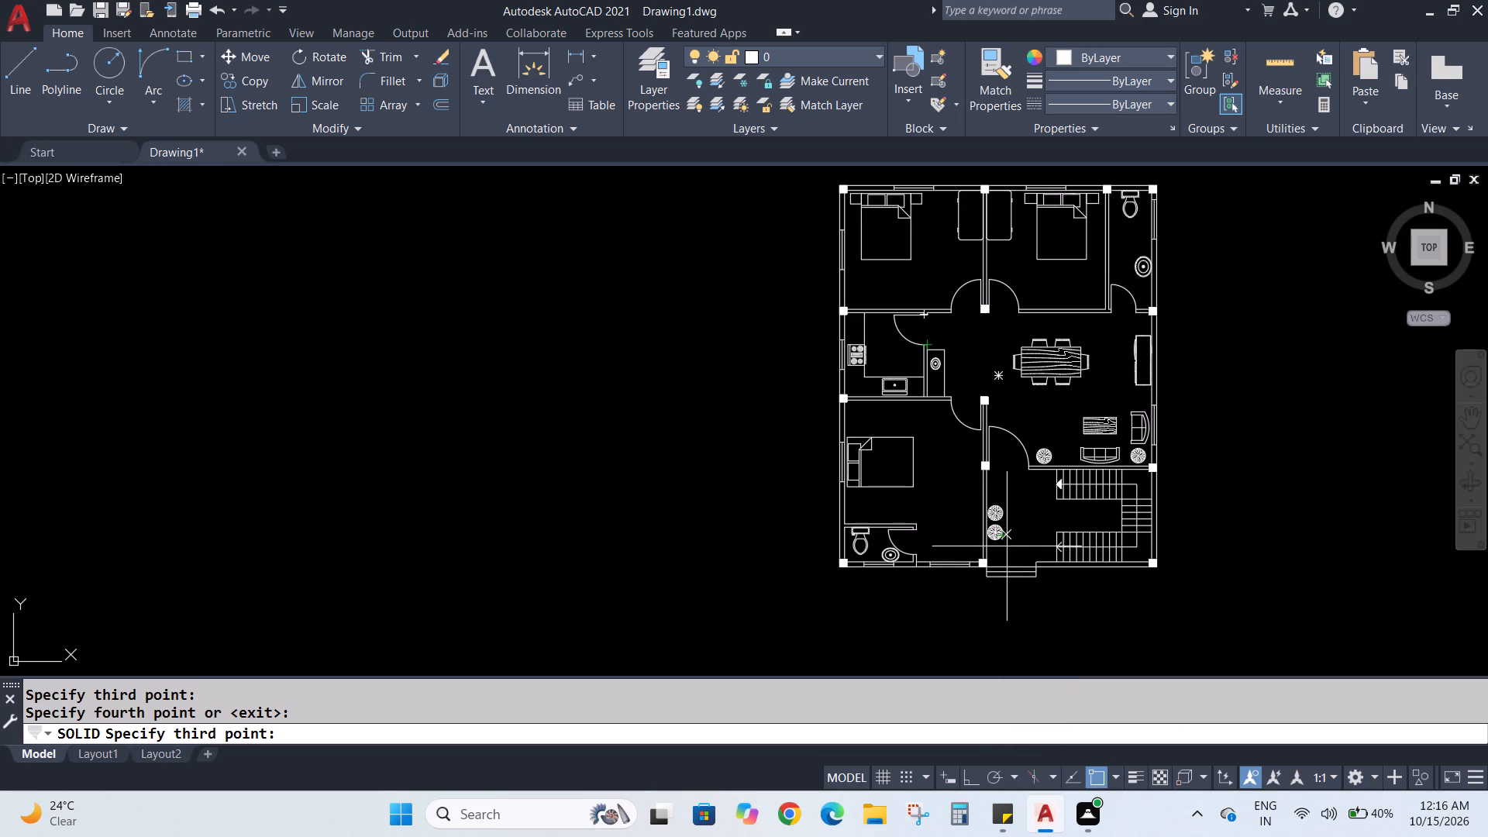
key("Escape")
key("Escape")
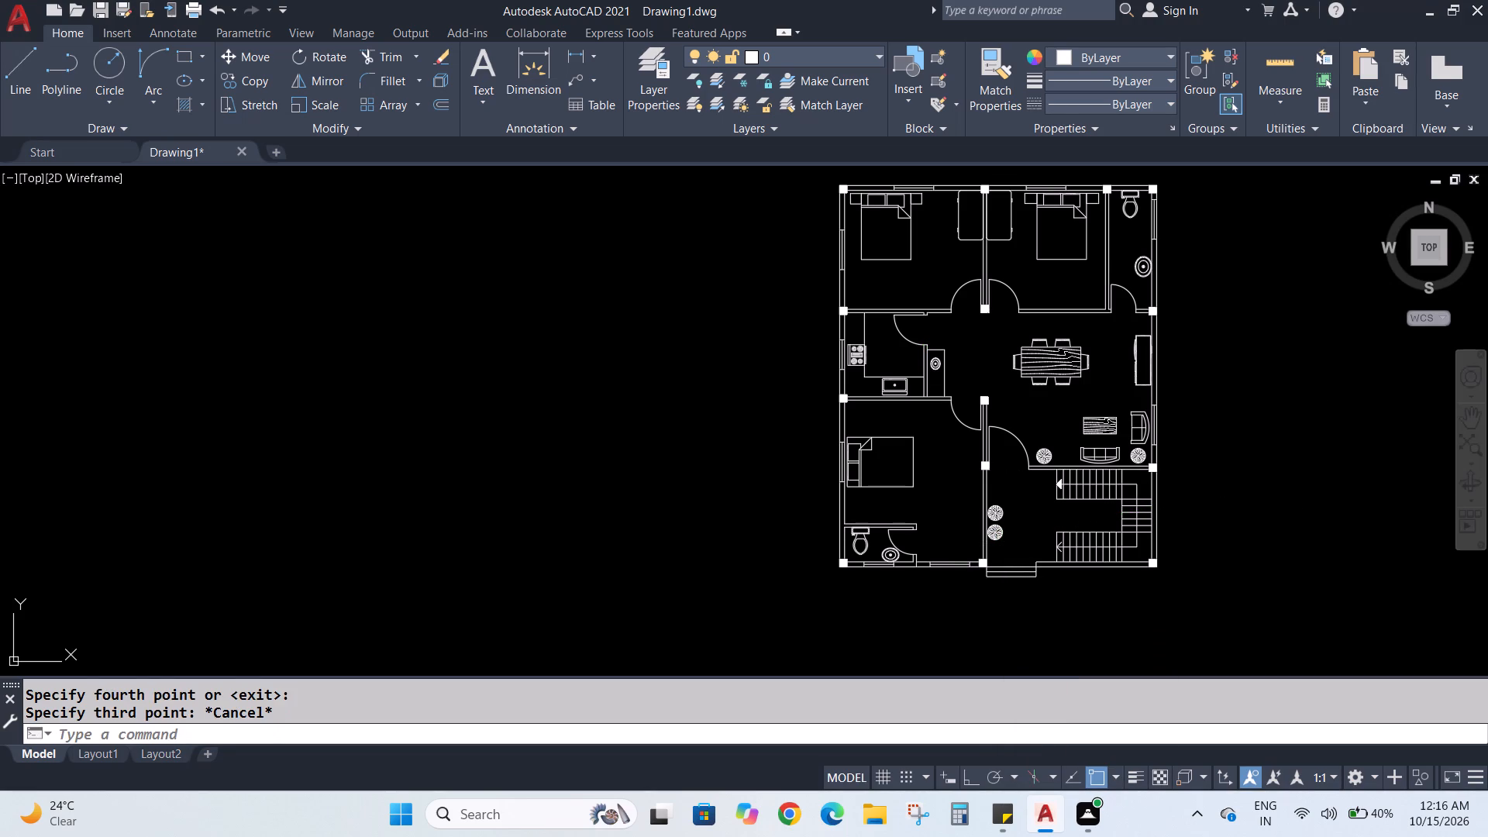
Place a multiline text box below the bed in the upper-left bedroom.
key("z")
key("Return")
key("e")
key("Return")
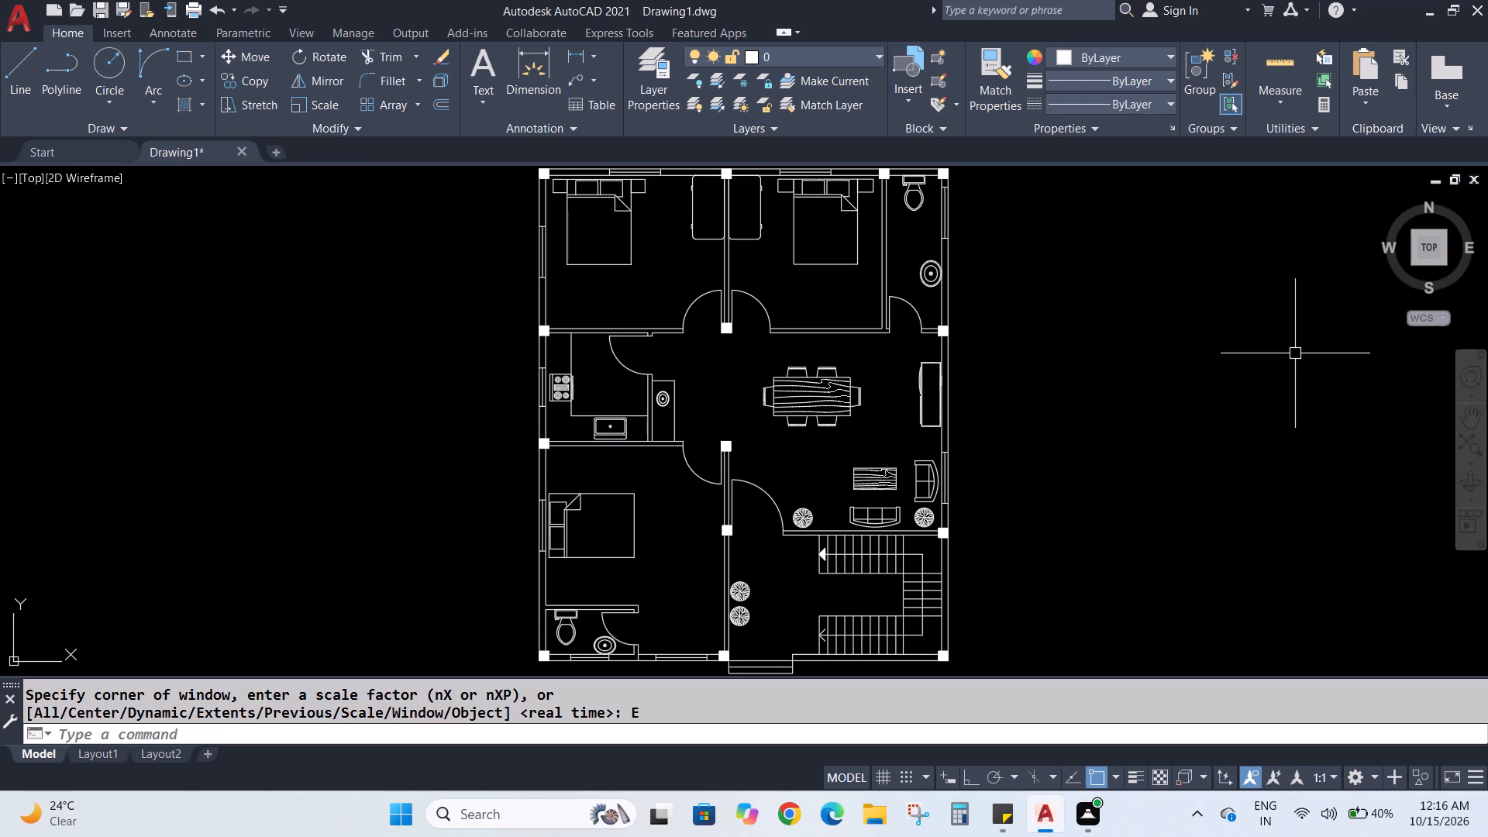
scroll(670, 263, "up", 1)
middle_click_drag(667, 267, 684, 340)
left_click(480, 106)
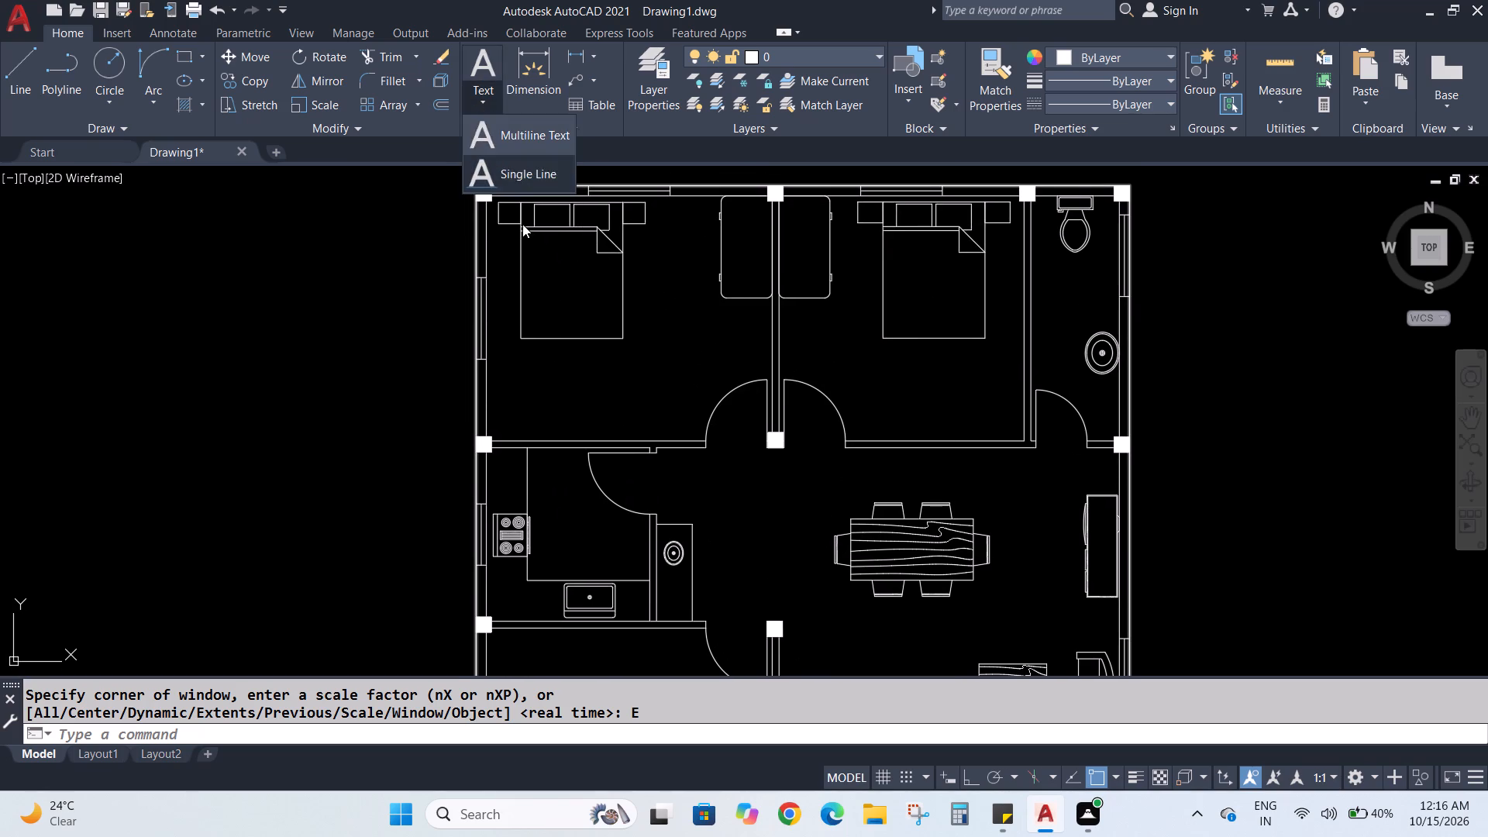
left_click(505, 146)
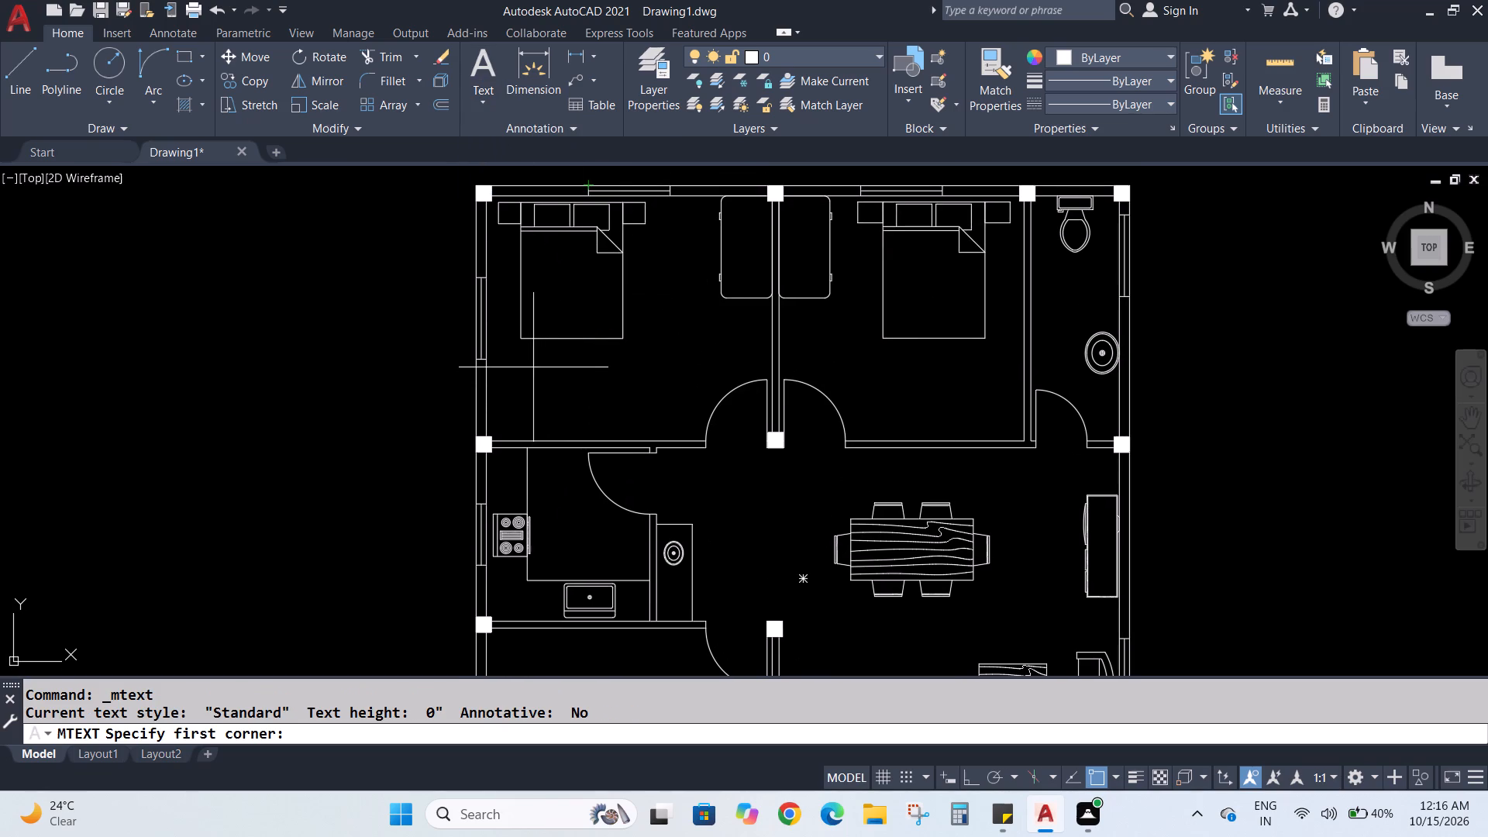
left_click(517, 362)
left_click(679, 415)
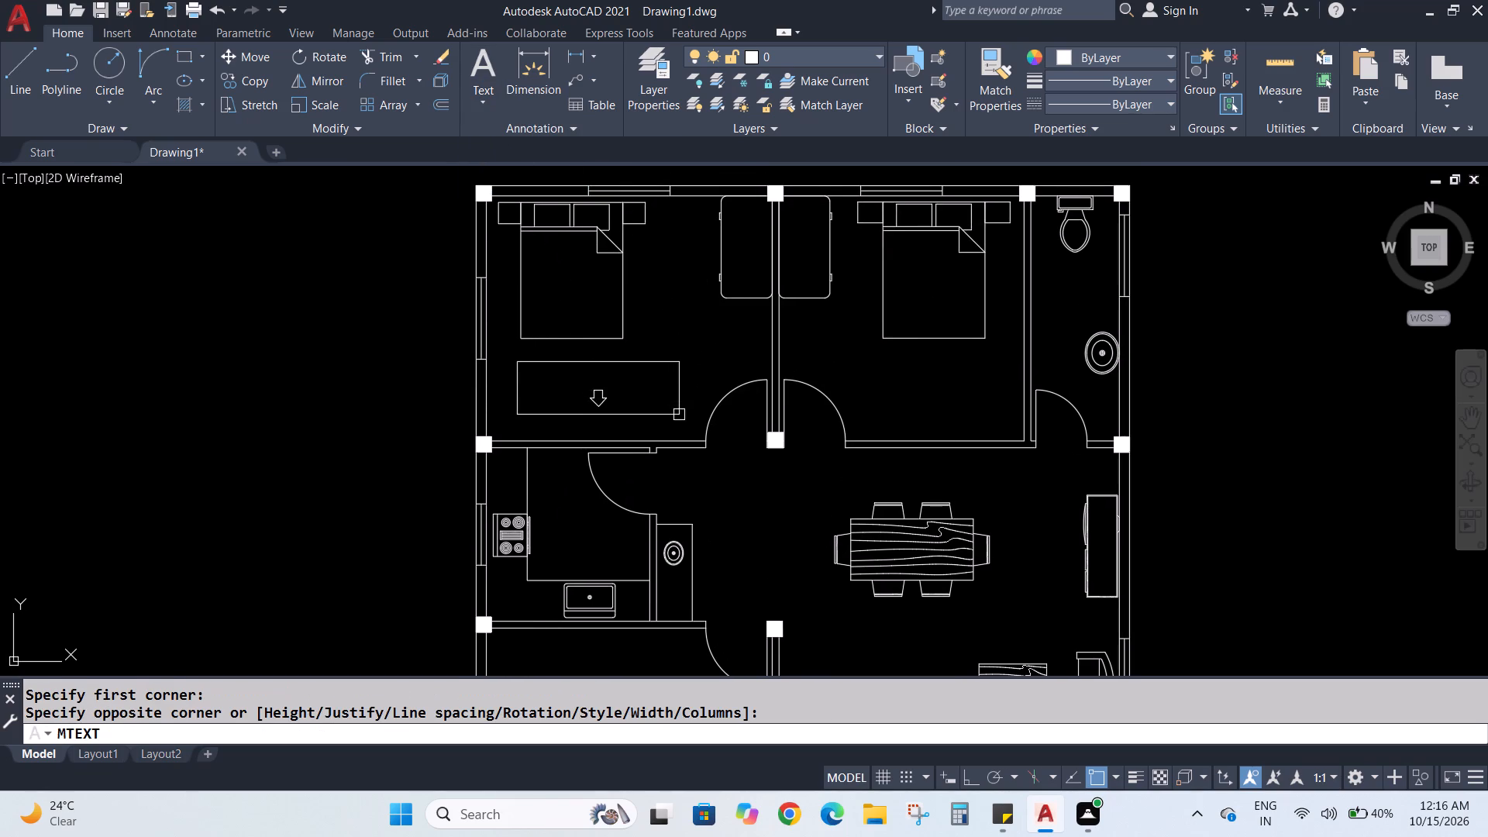
Shorten the overlong text box so that it fits within the upper-left bedroom.
scroll(731, 377, "down", 3)
scroll(831, 373, "down", 2)
scroll(930, 390, "down", 2)
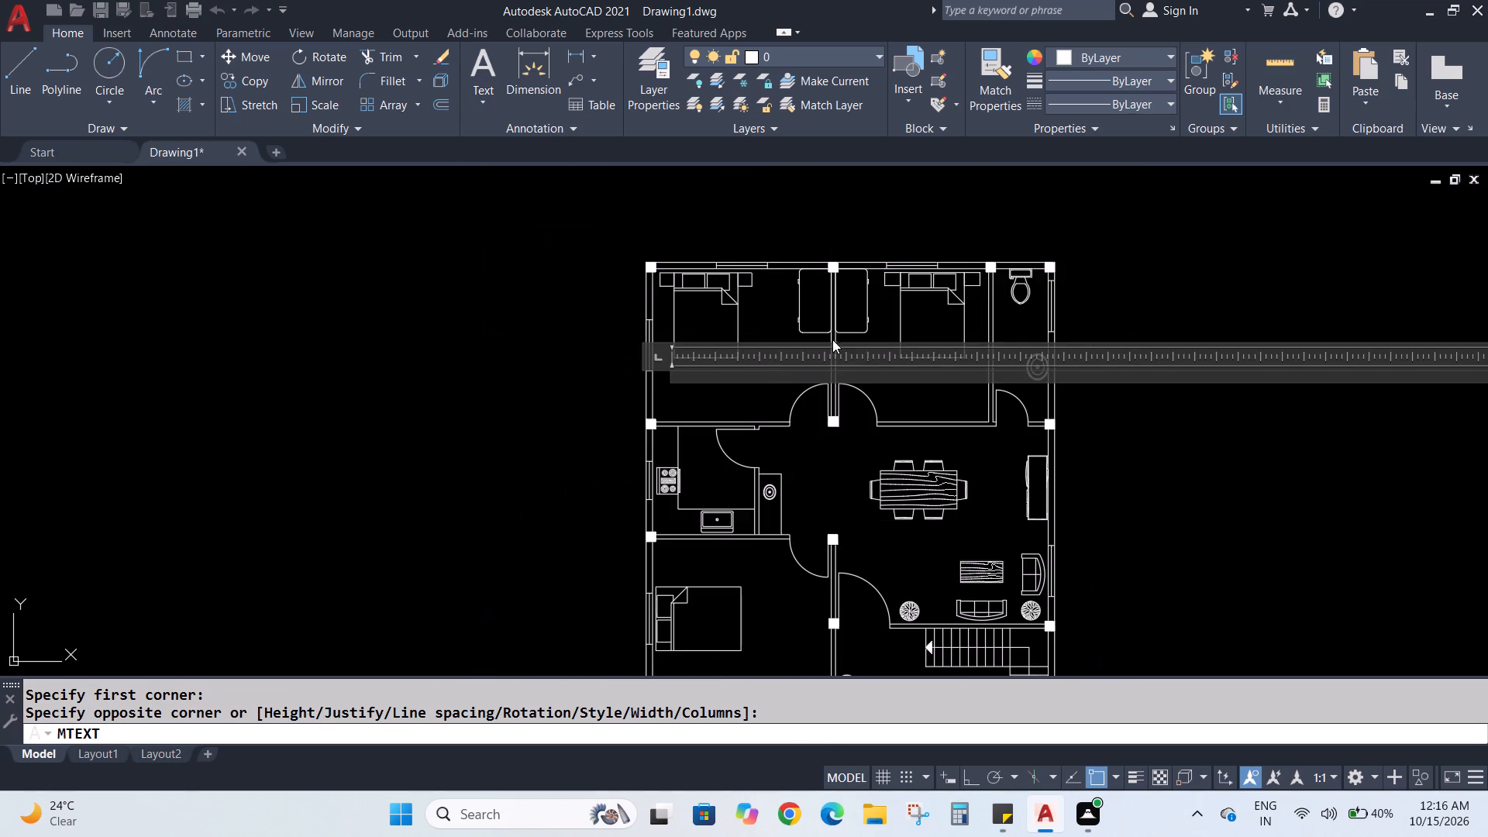
scroll(914, 379, "down", 3)
scroll(1197, 440, "down", 4)
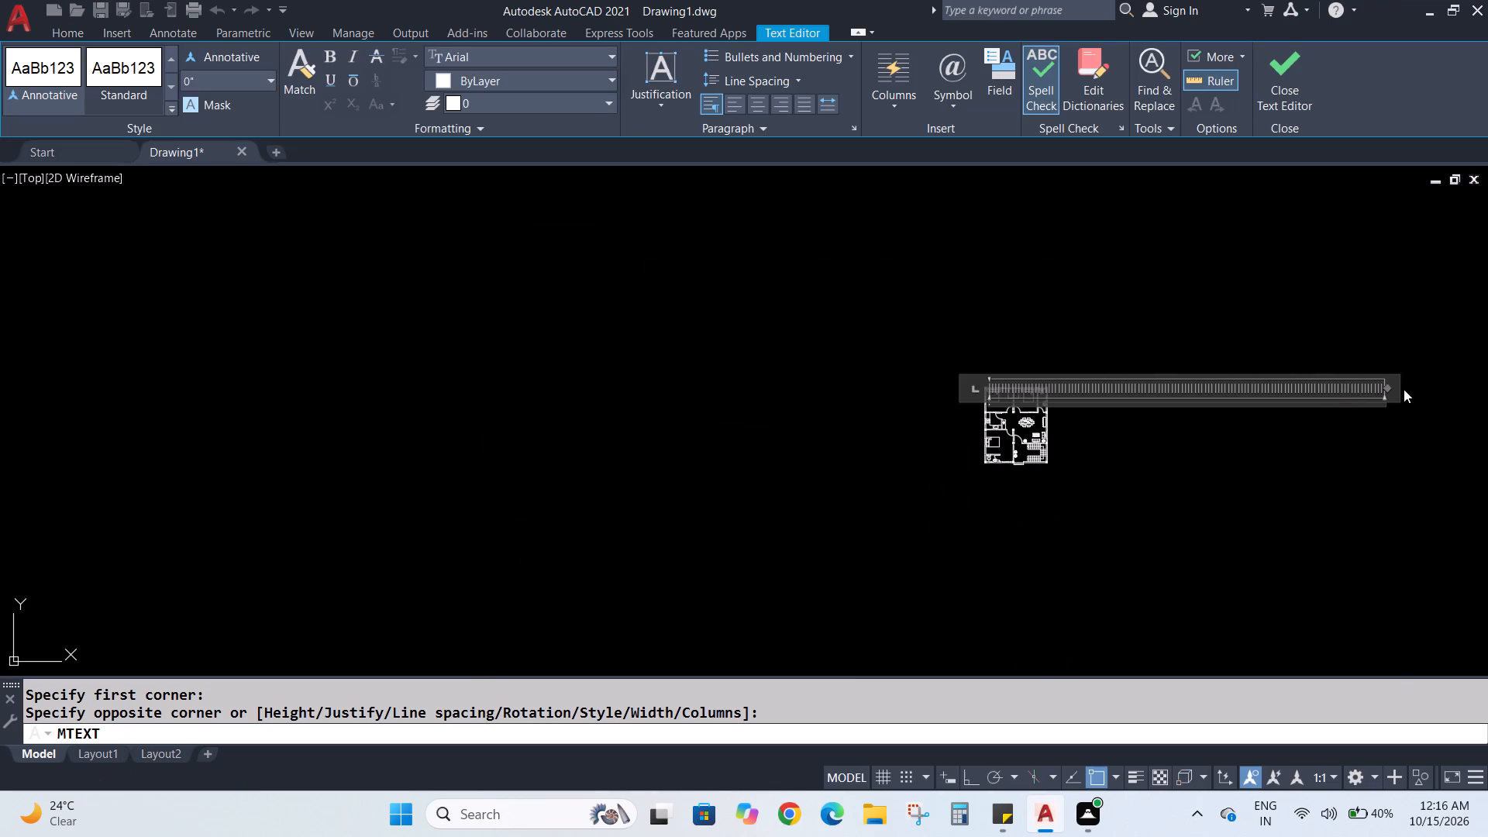
left_click_drag(1386, 391, 1342, 393)
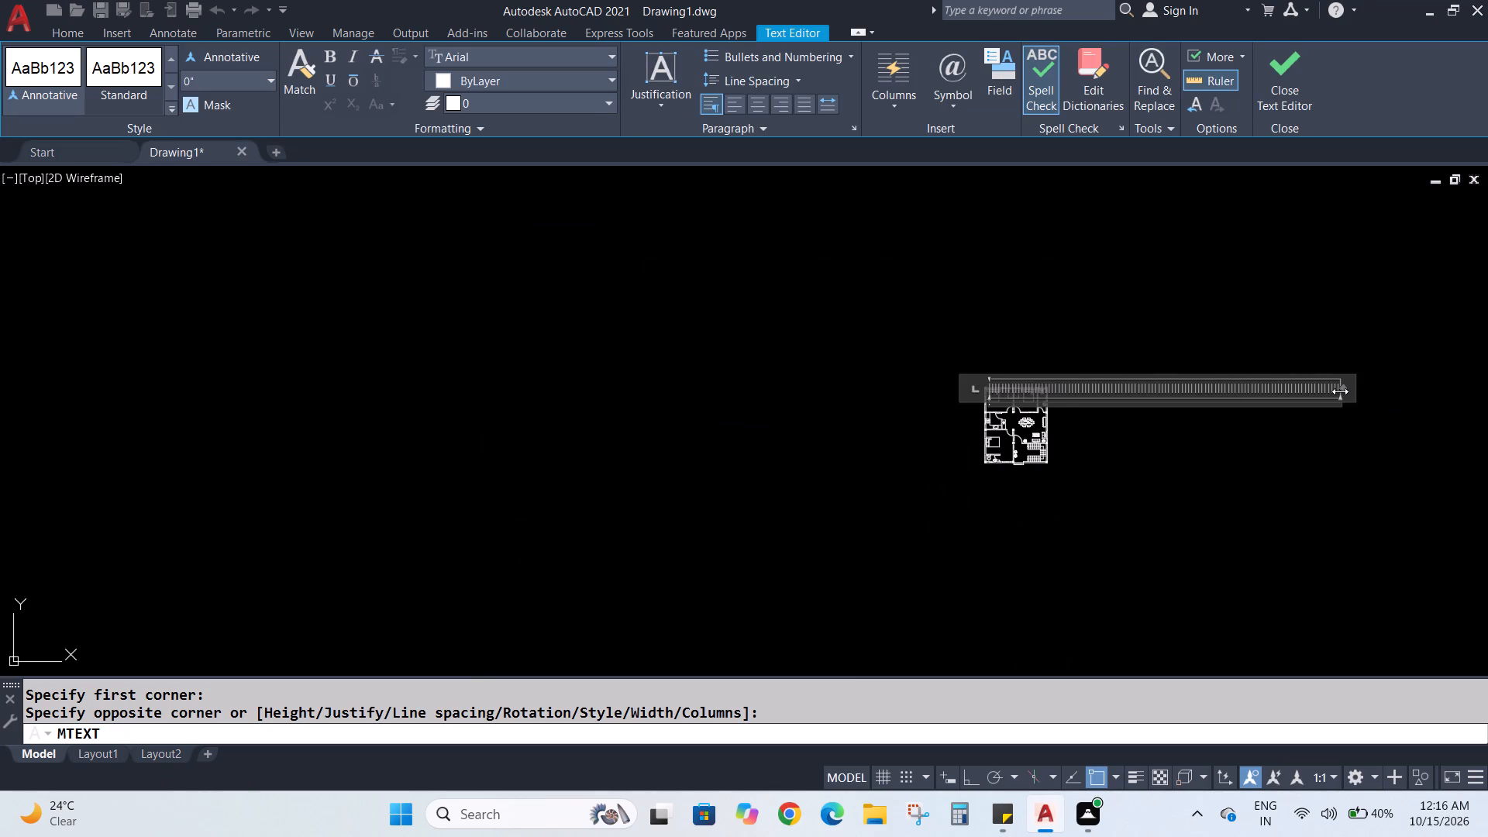
left_click_drag(1340, 391, 1004, 405)
Enter the label "BED ROOM" with "14'X12'" on a second line.
scroll(979, 393, "up", 5)
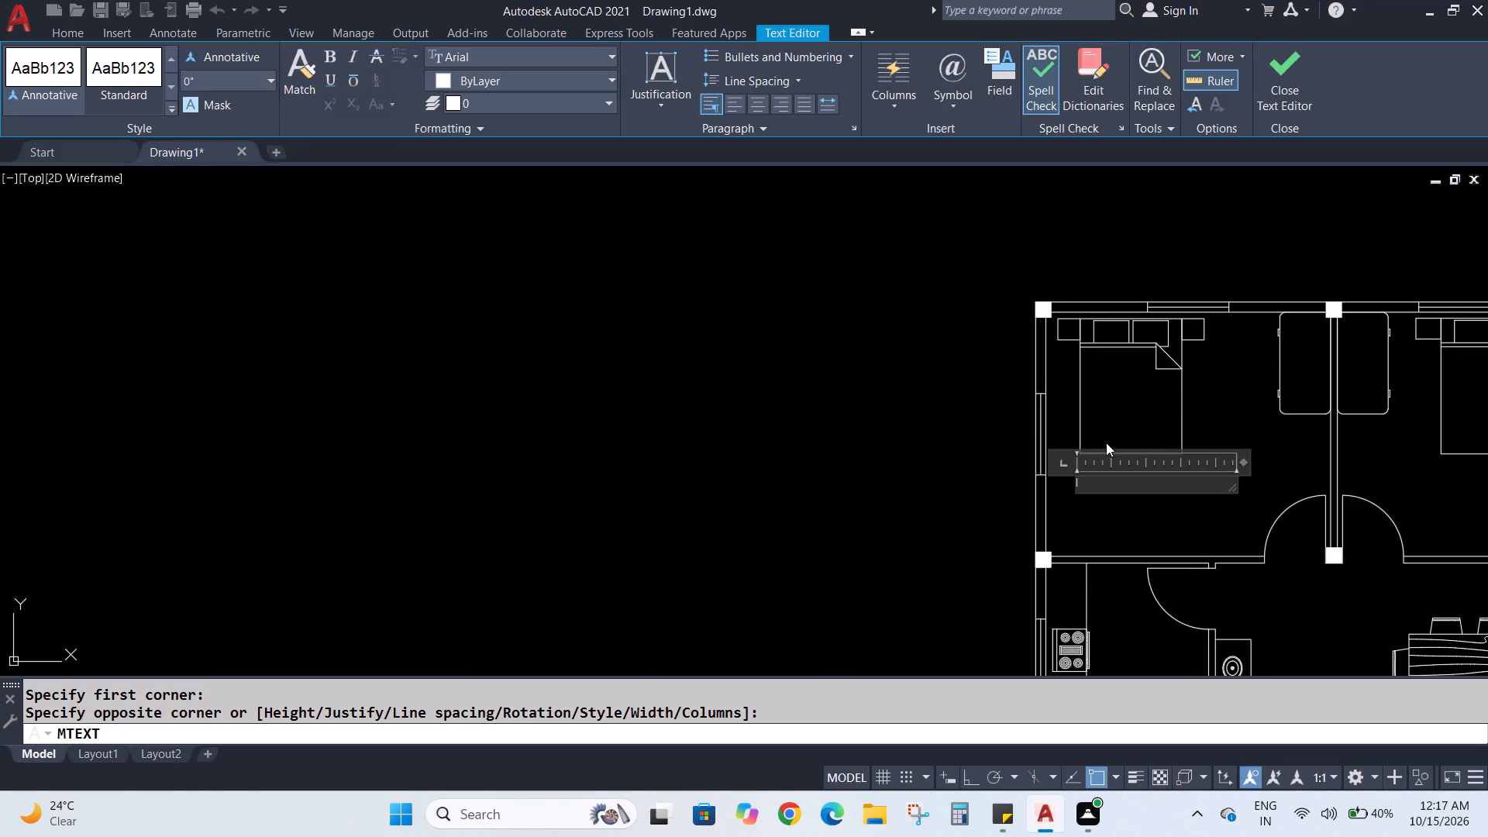
middle_click_drag(1211, 538, 878, 454)
scroll(856, 438, "up", 2)
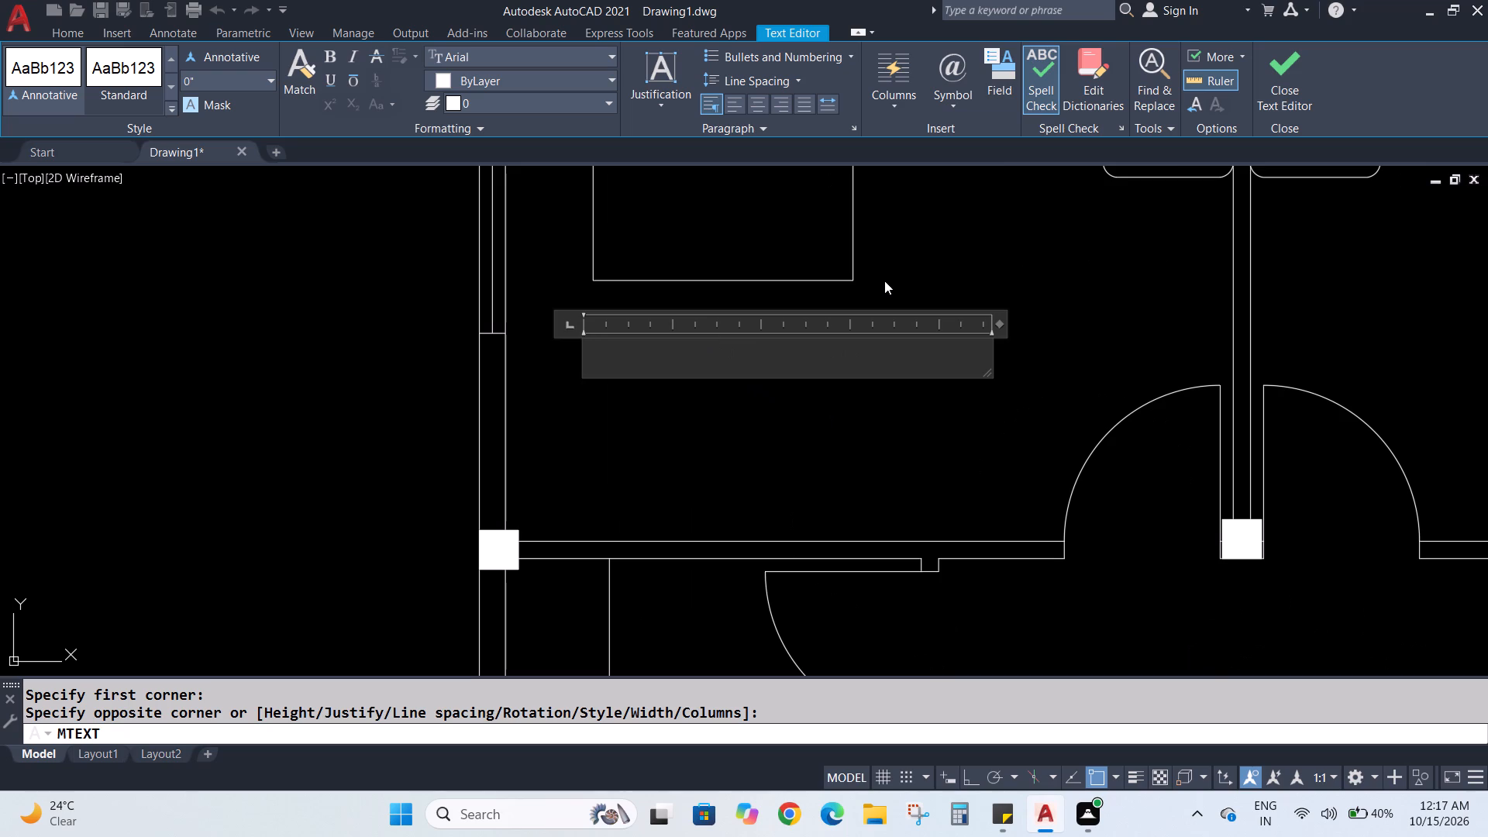
type("bed")
key("BackSpace")
key("BackSpace")
key("BackSpace")
type("BED ROOM")
key("Return")
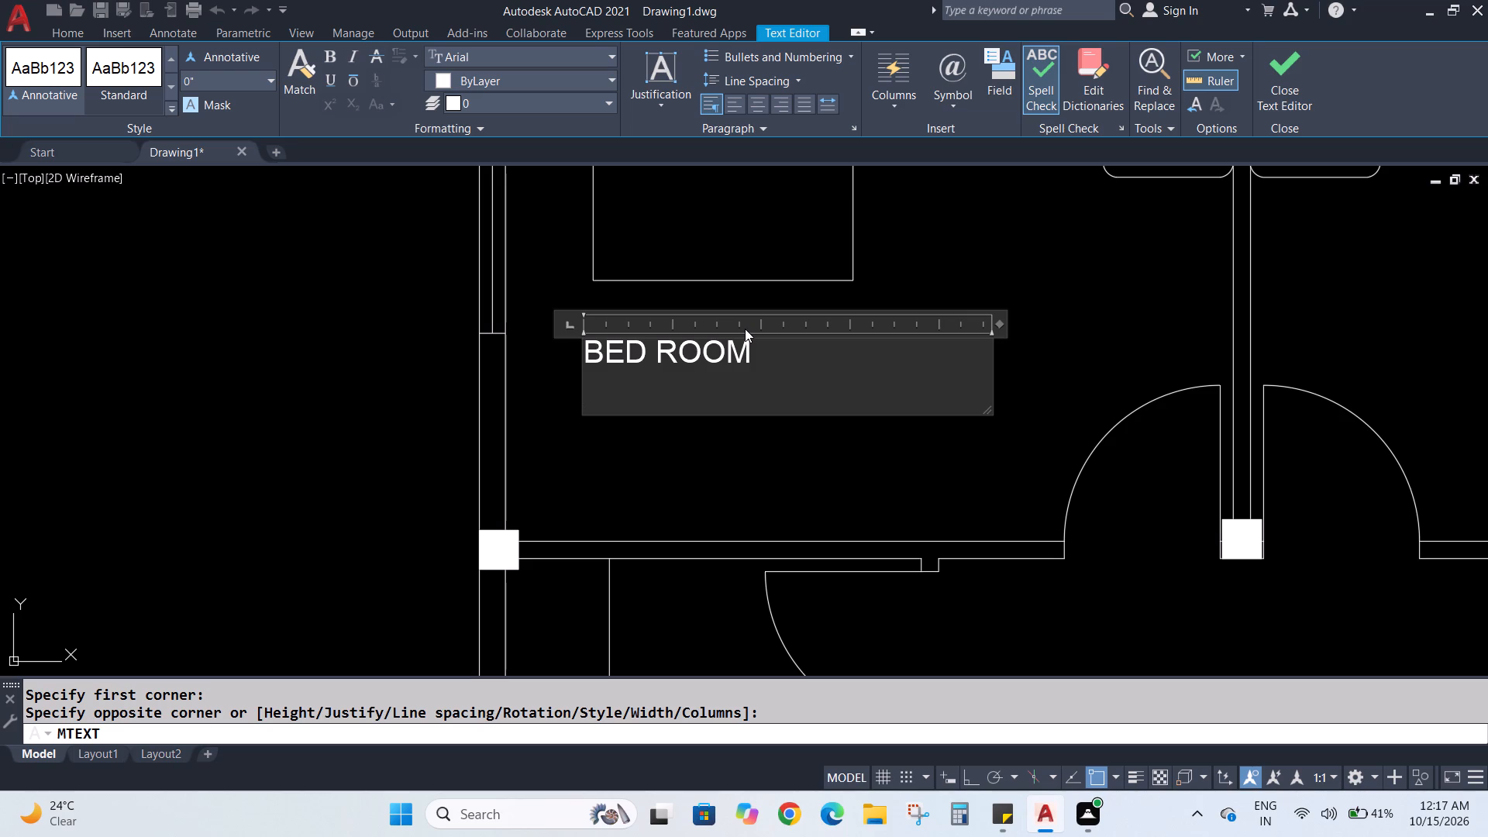
type("14'X12'")
Centre both lines of the bedroom label and narrow its text box to about 2" wide.
left_click_drag(701, 399, 560, 326)
left_click(759, 95)
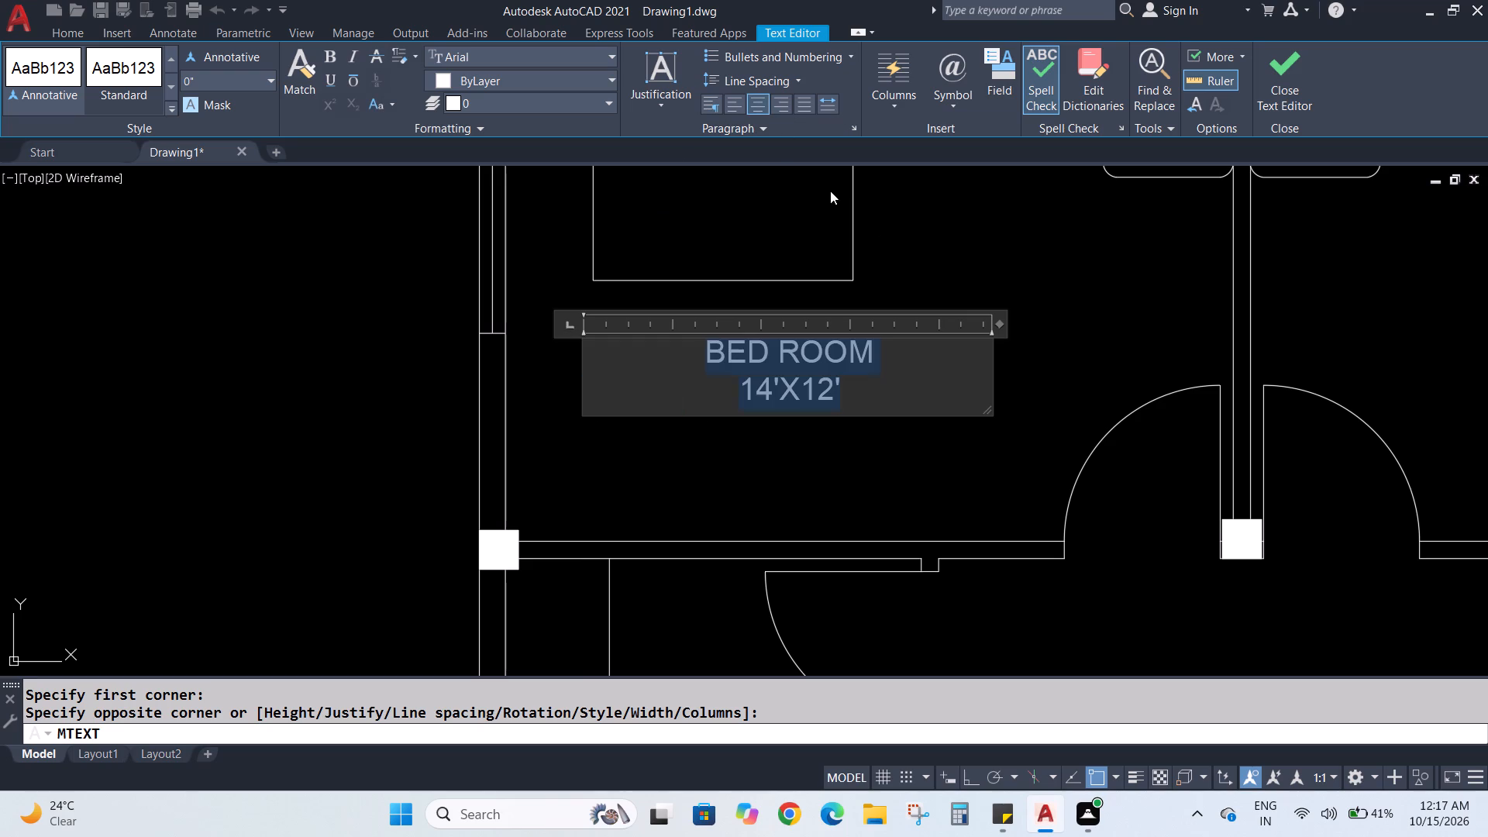
left_click_drag(1000, 322, 756, 335)
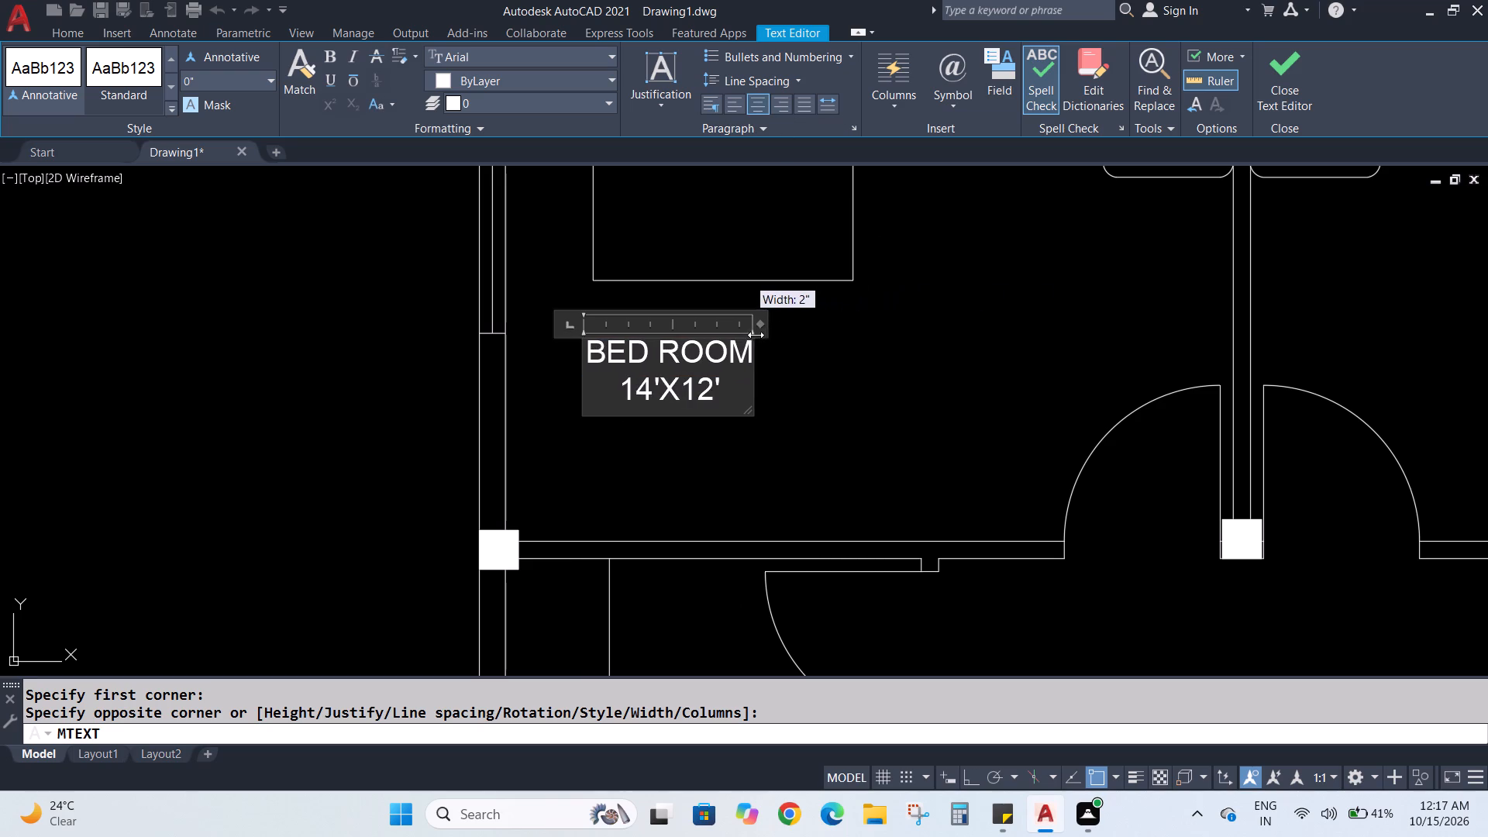
left_click_drag(756, 335, 762, 333)
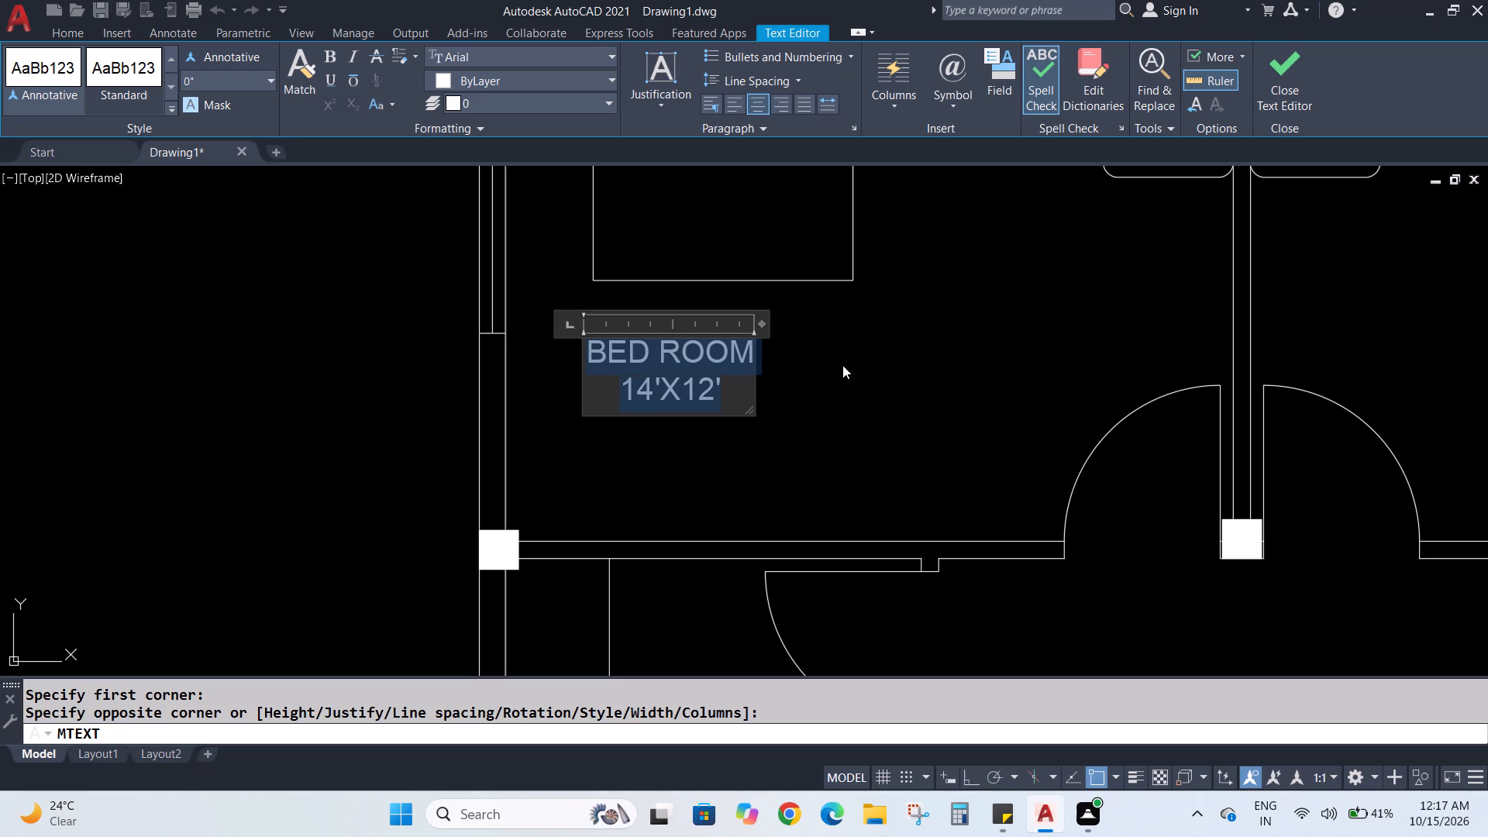
Set the height of the whole bedroom label text to 6" and finish the text.
left_click(267, 77)
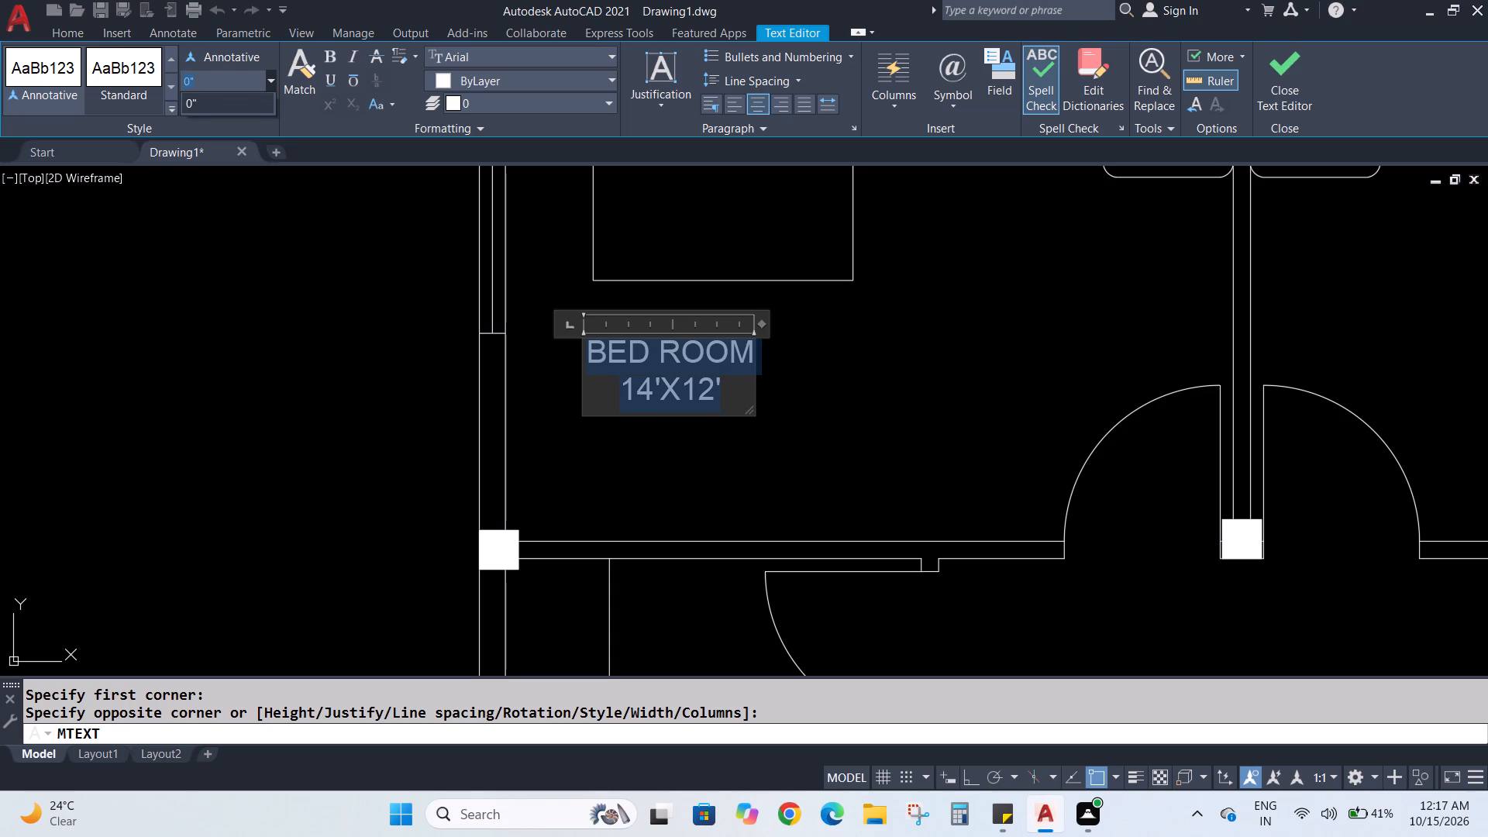
type("6\"")
key("Return")
left_click(218, 81)
key("6")
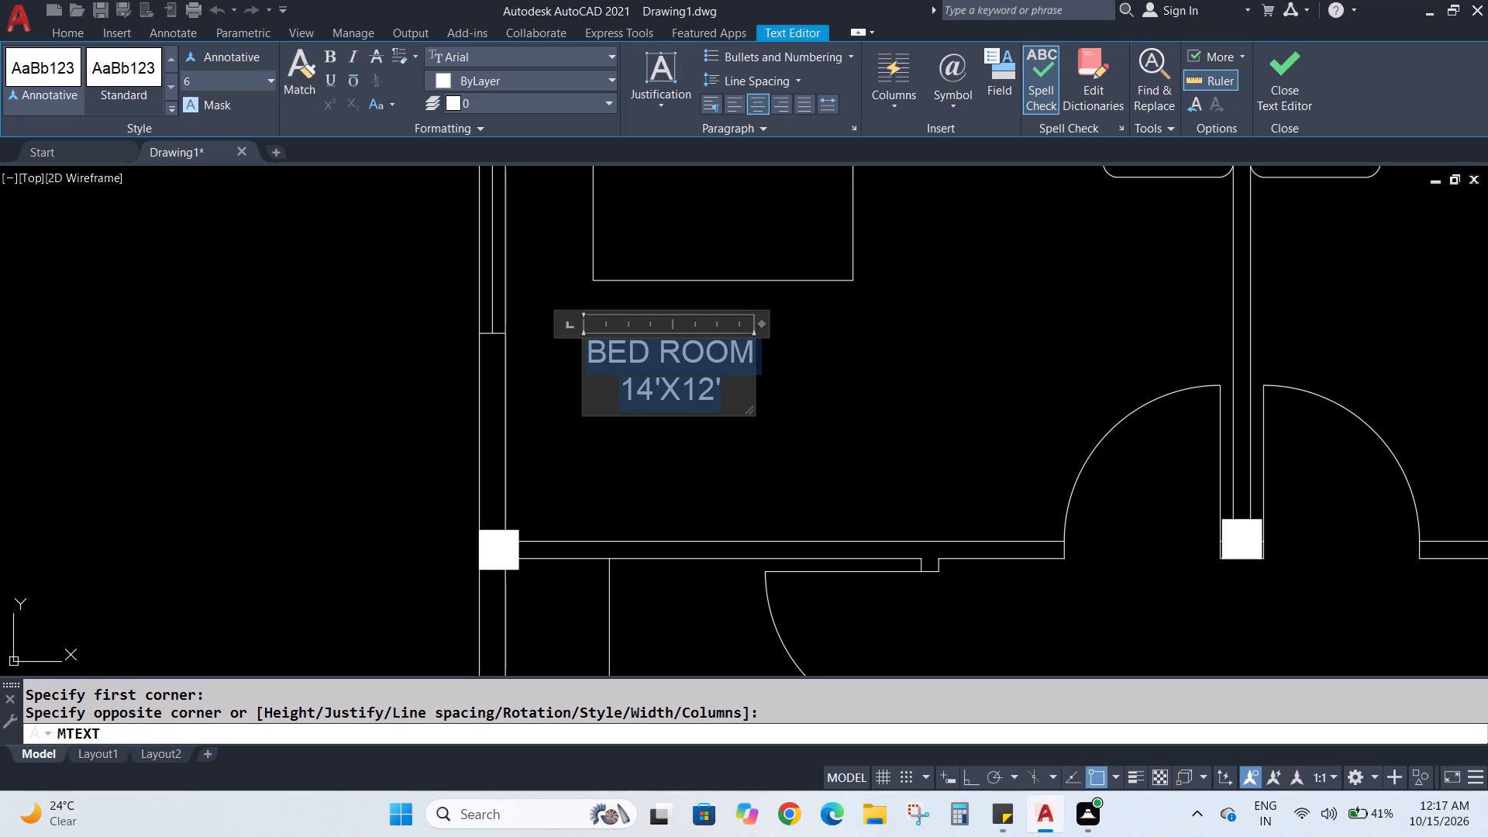
key("shift+quotedbl")
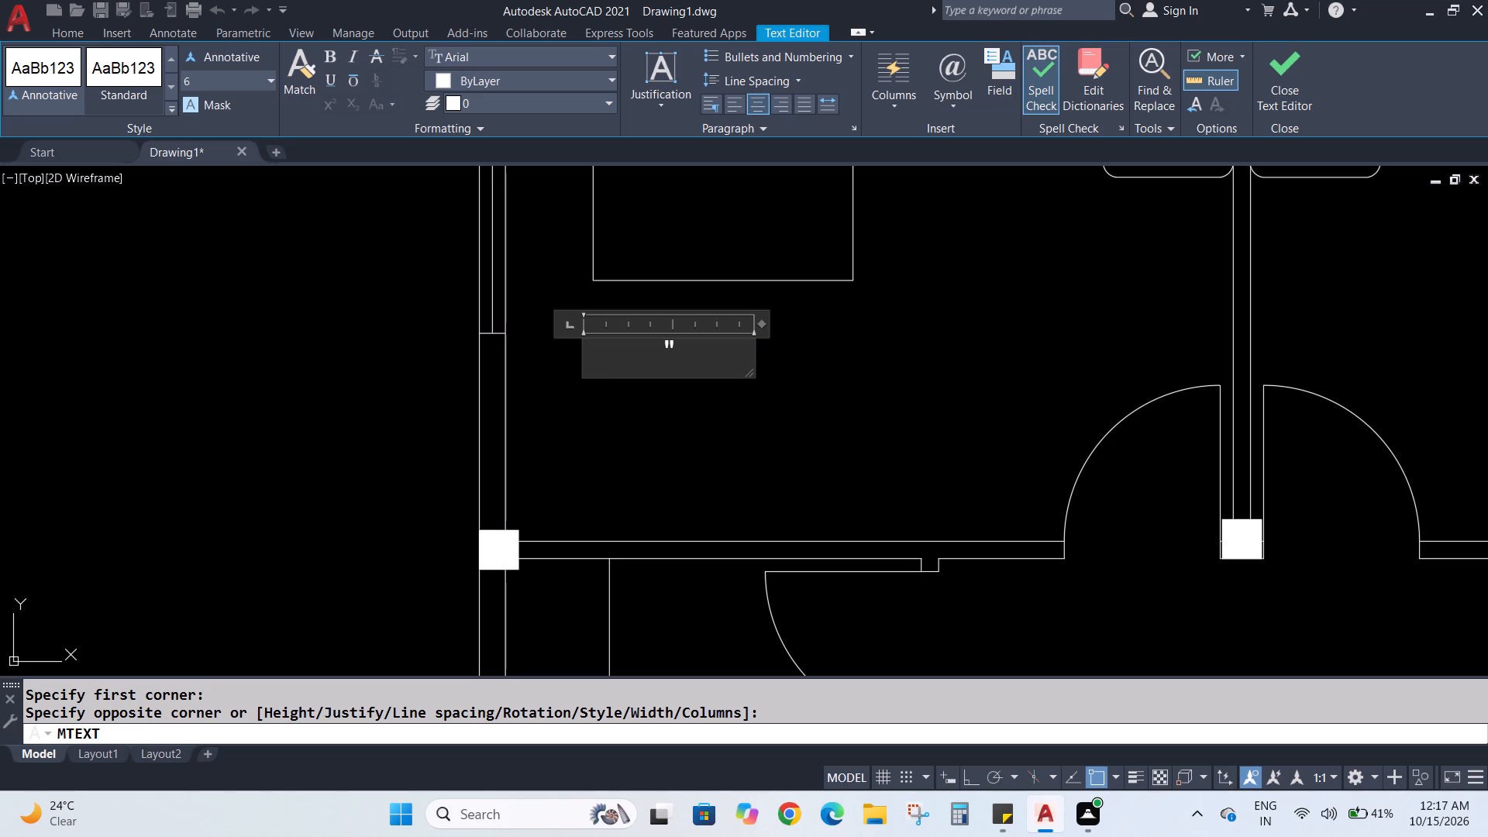
key("ctrl+z")
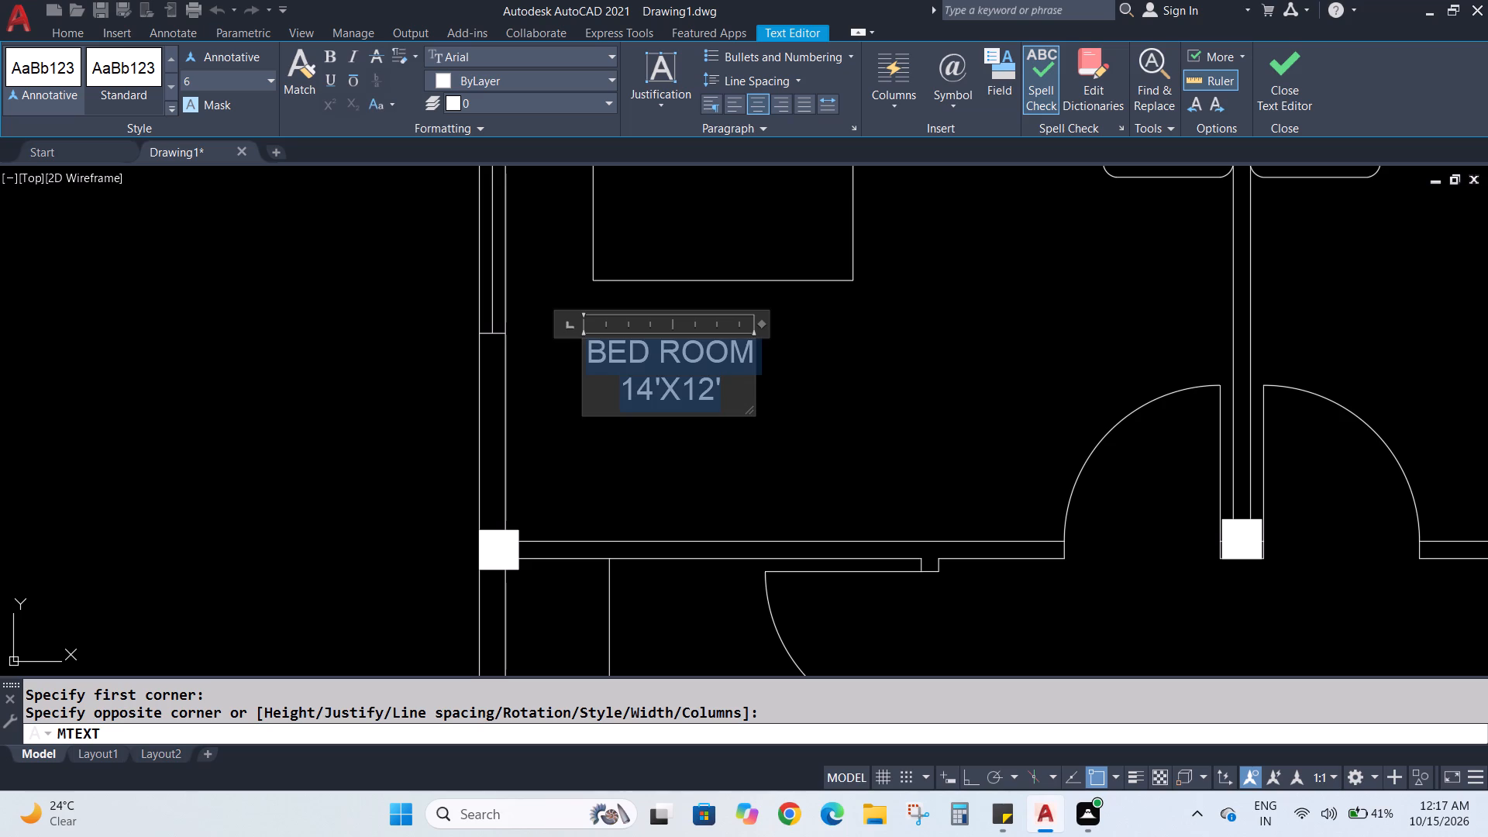
left_click(218, 77)
left_click(217, 77)
key("shift+quotedbl")
key("Return")
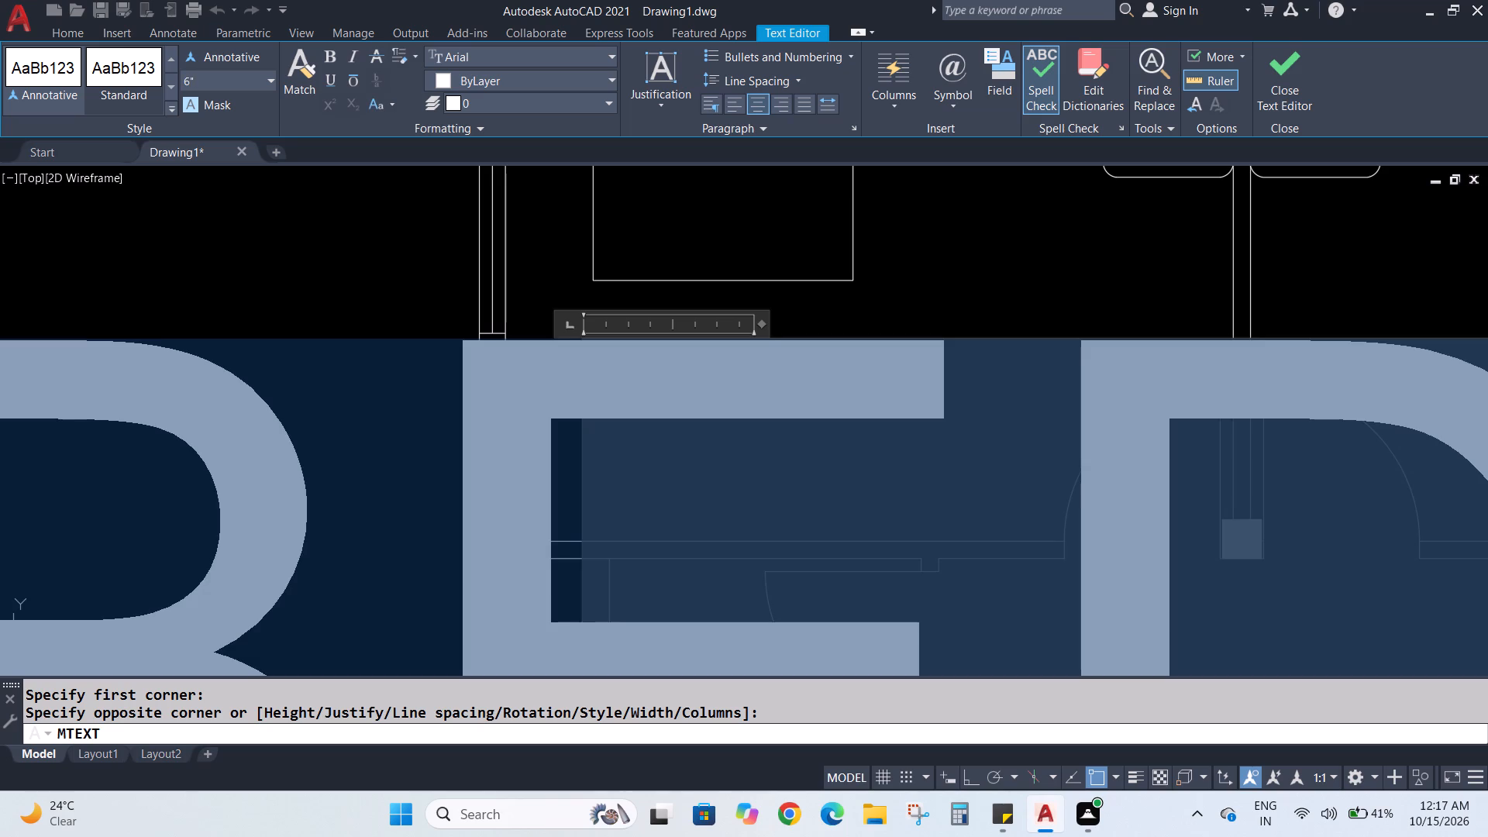
scroll(167, 76, "down", 3)
scroll(343, 412, "down", 2)
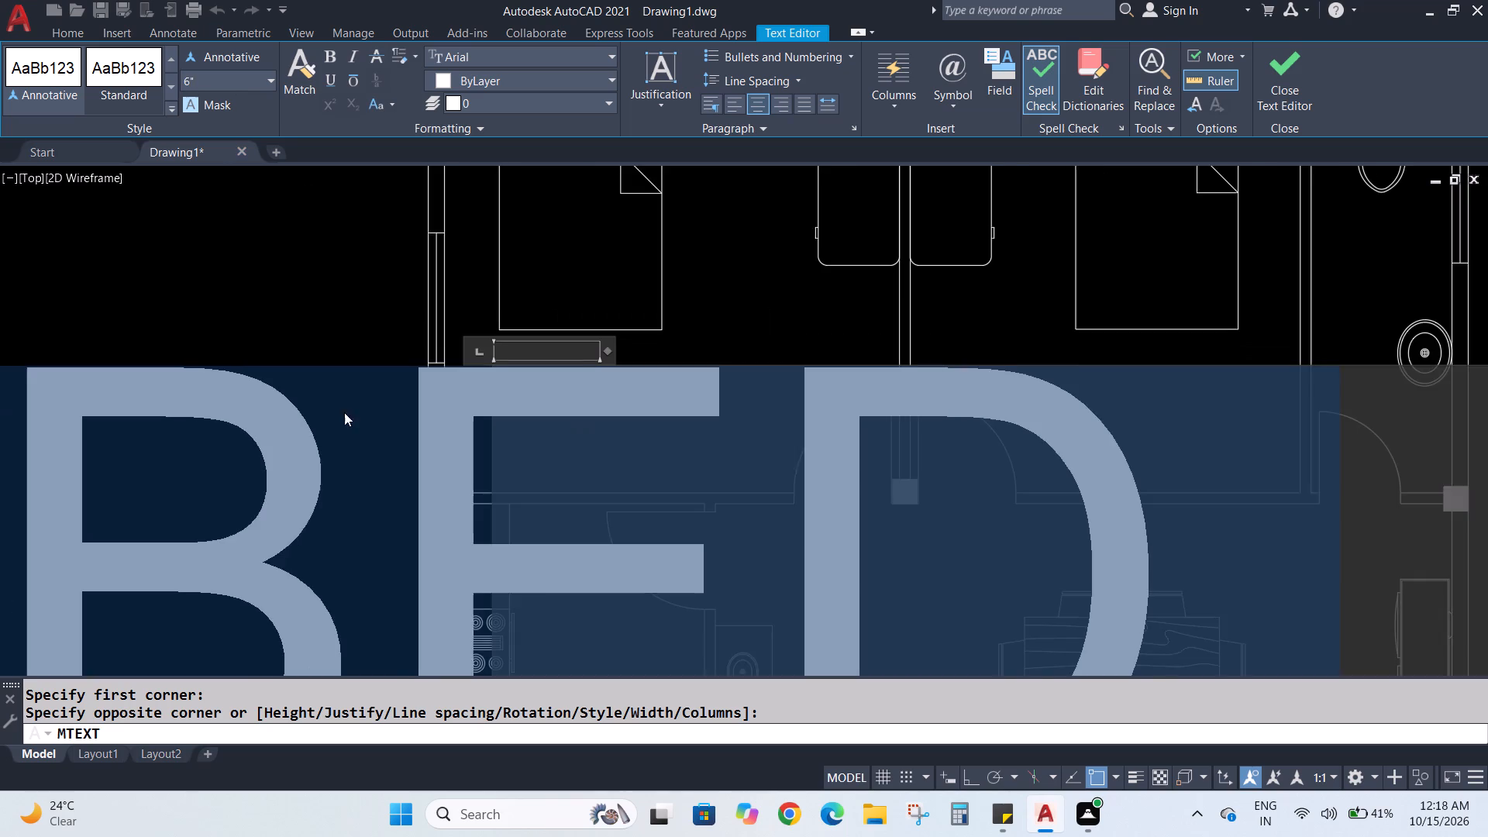
left_click(367, 353)
Widen the bedroom label's text box to just under 3'-11" so that "BED ROOM" fits on one line.
scroll(421, 400, "up", 3)
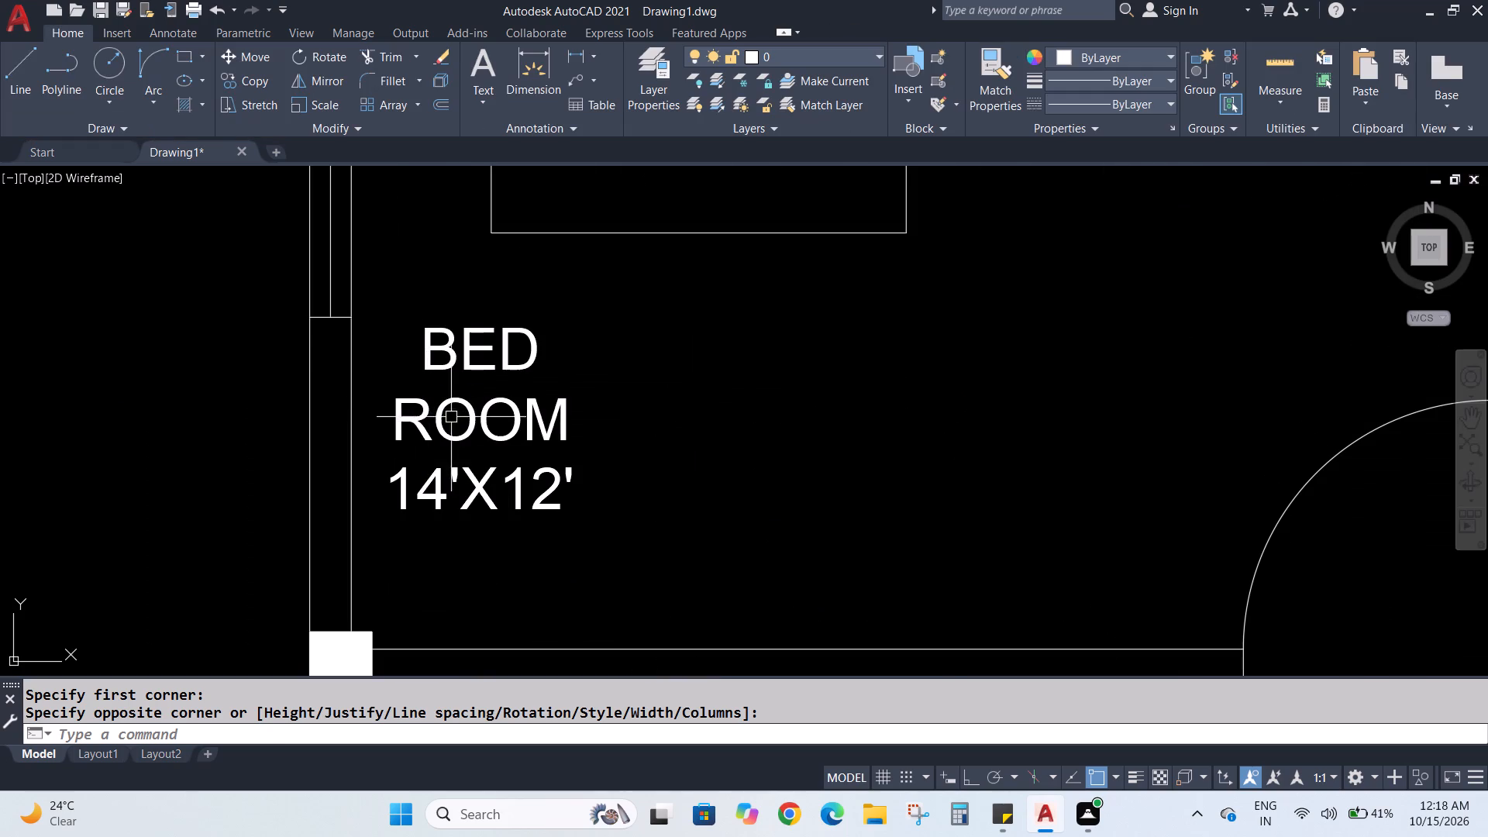
left_click(462, 419)
double_click(530, 419)
double_click(540, 419)
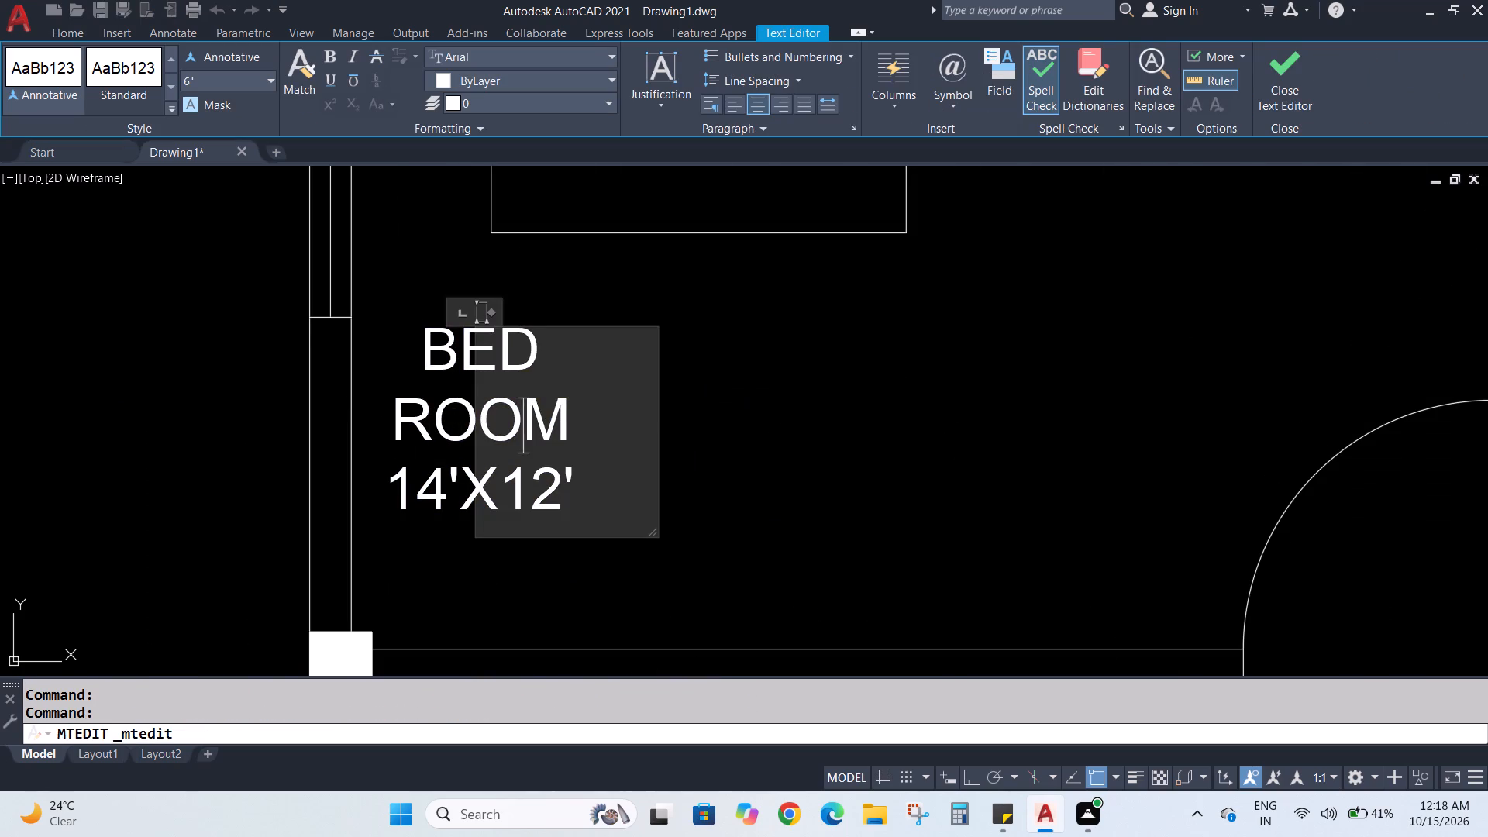
left_click_drag(492, 312, 674, 305)
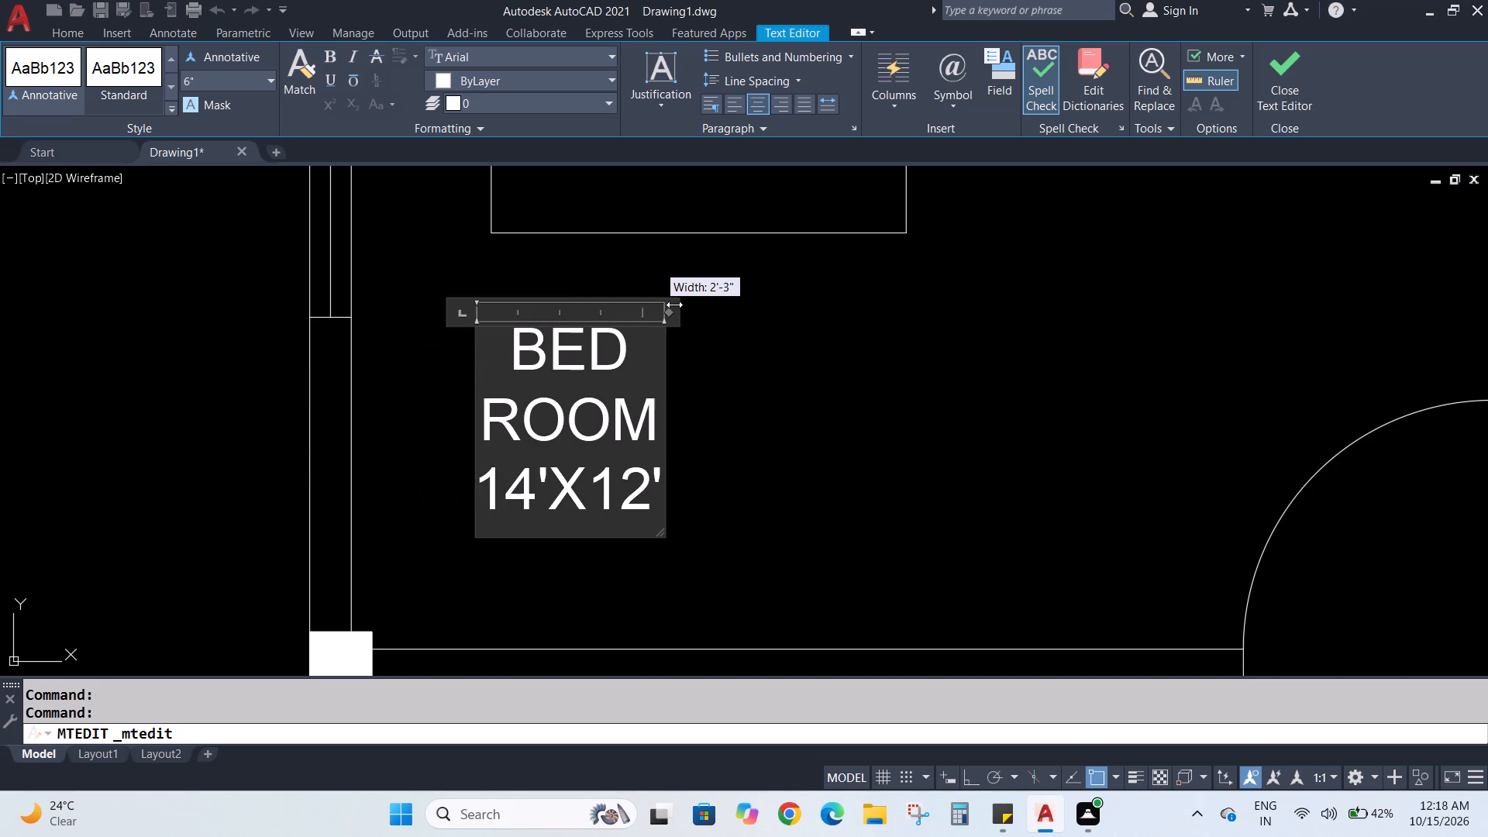
left_click_drag(674, 305, 809, 318)
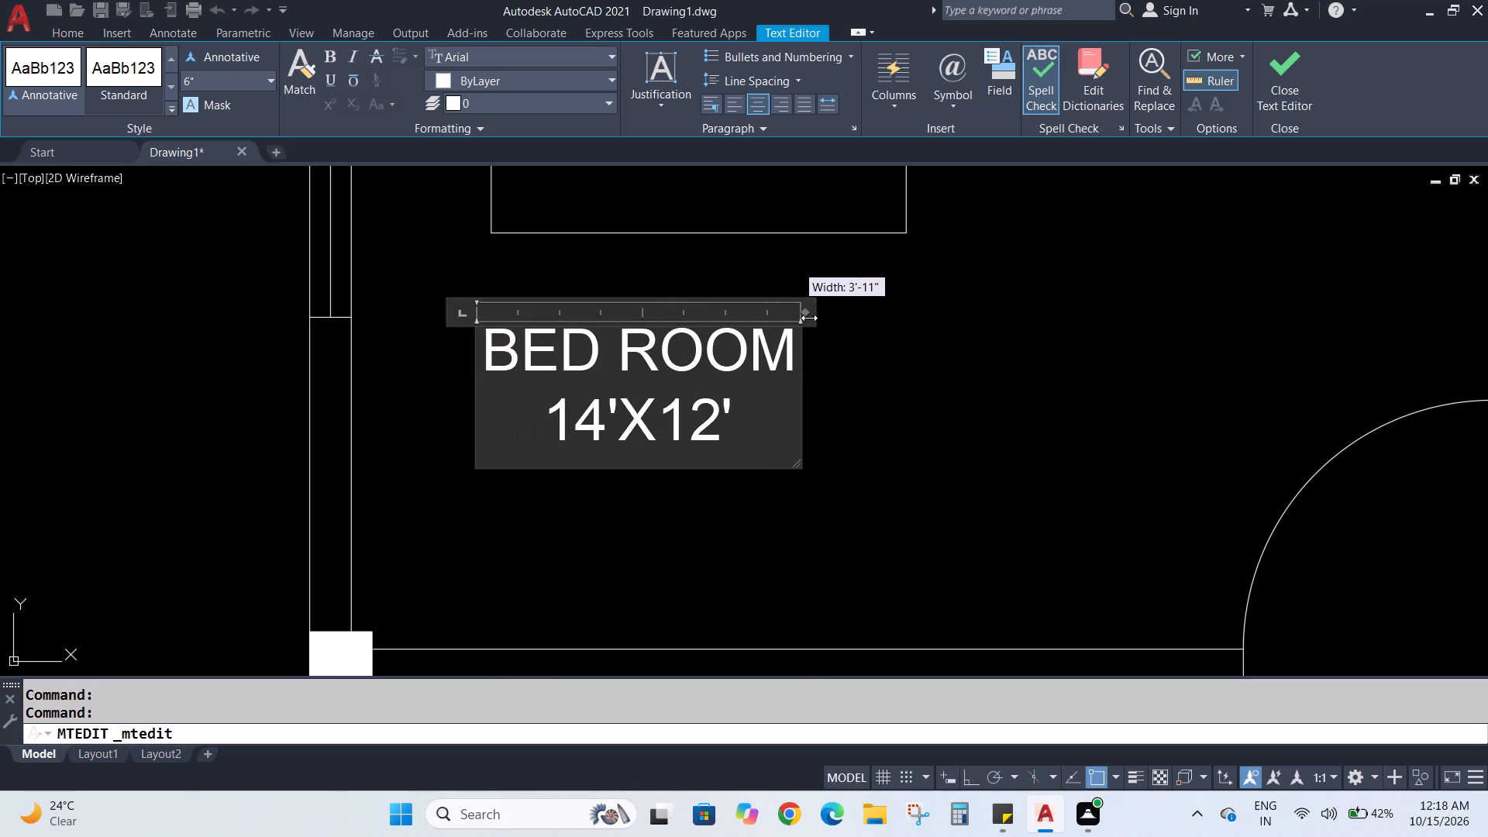
left_click_drag(809, 318, 799, 316)
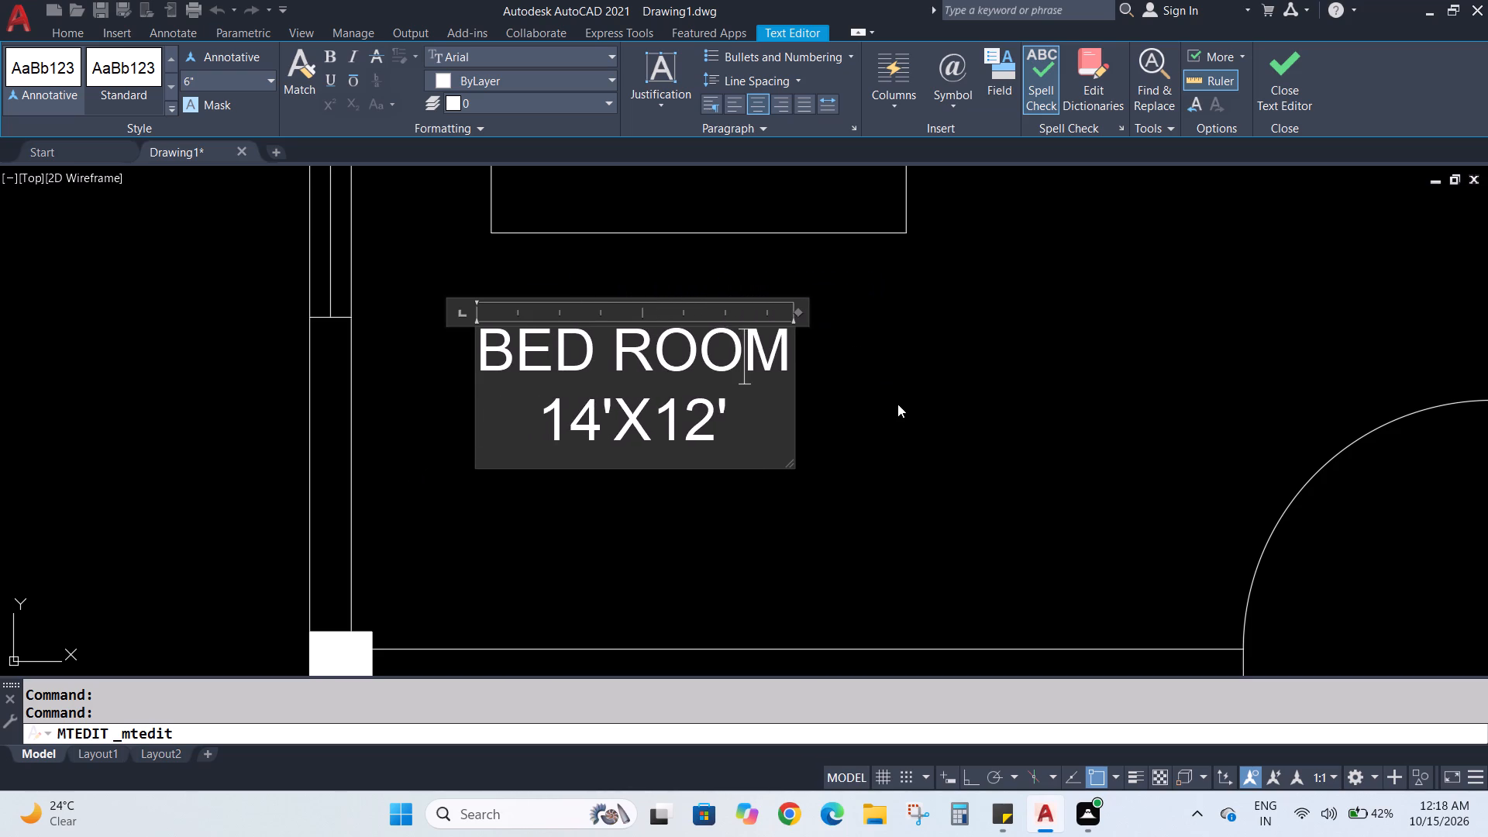
left_click(897, 404)
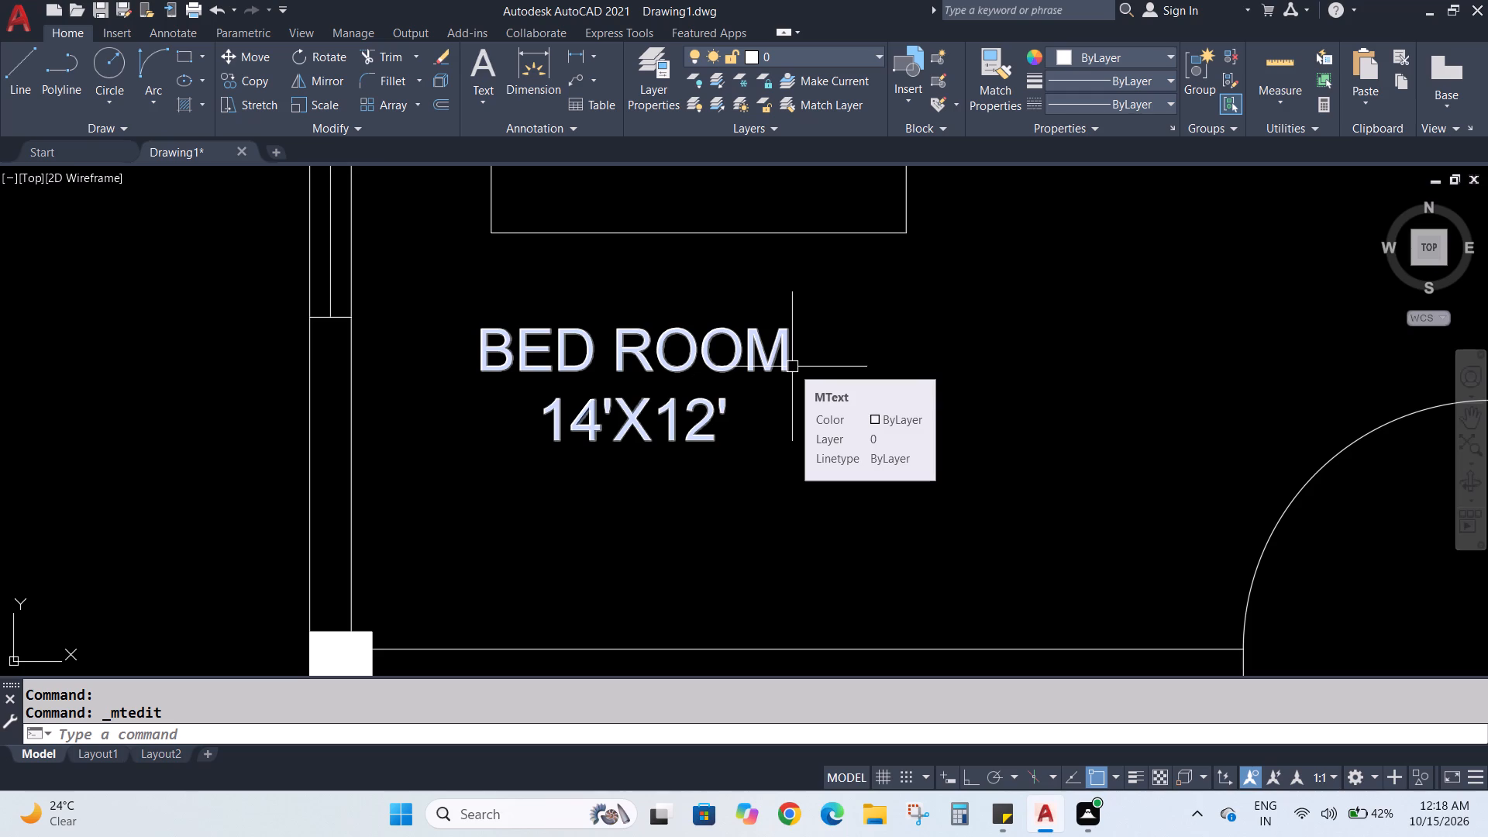
Move the "BED ROOM 14'X12'" label toward the middle of the upper-left bedroom, just below the bed.
left_click(690, 356)
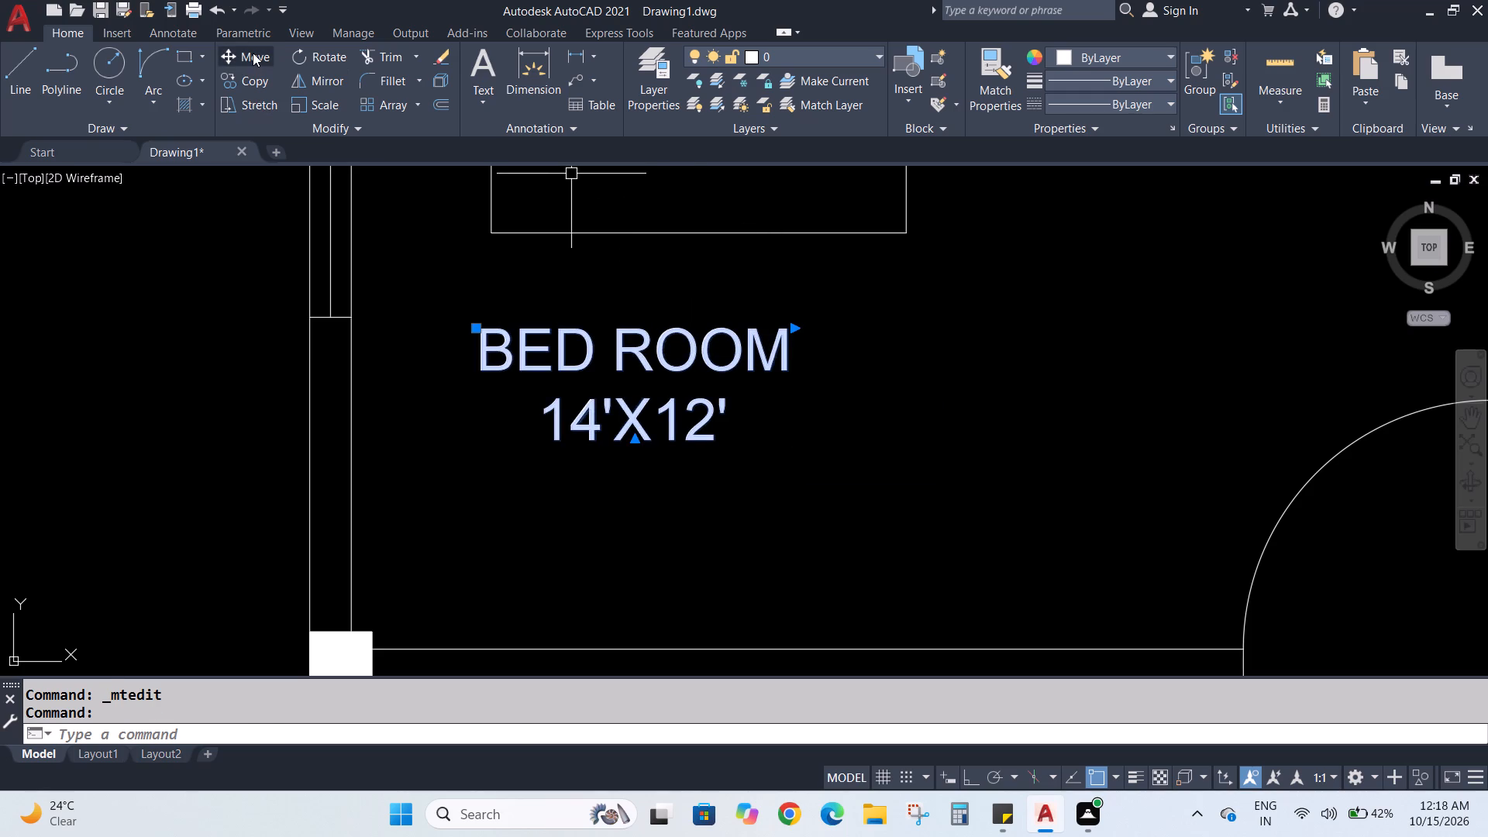
left_click(253, 53)
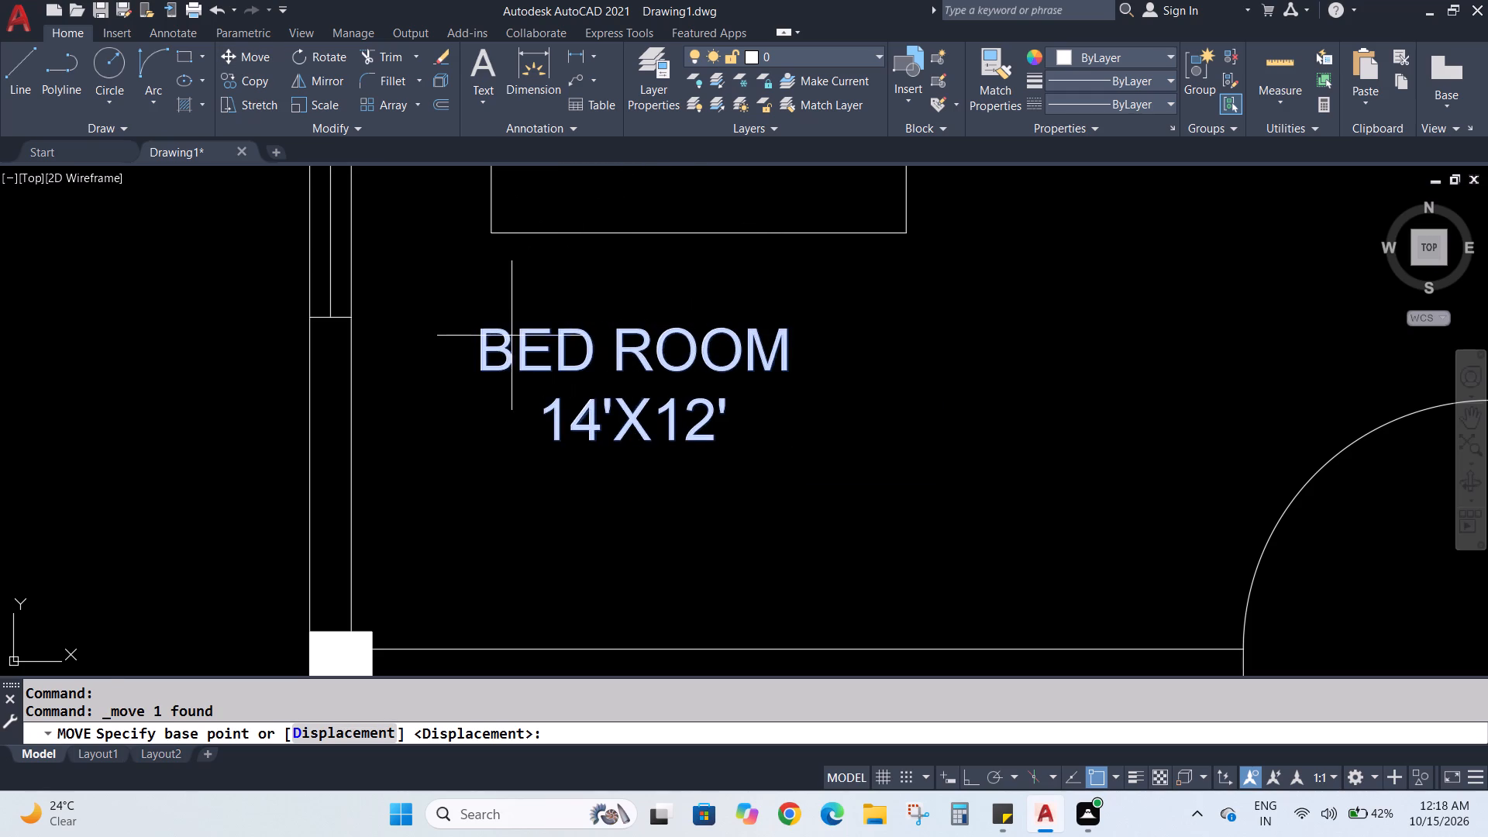
left_click(477, 328)
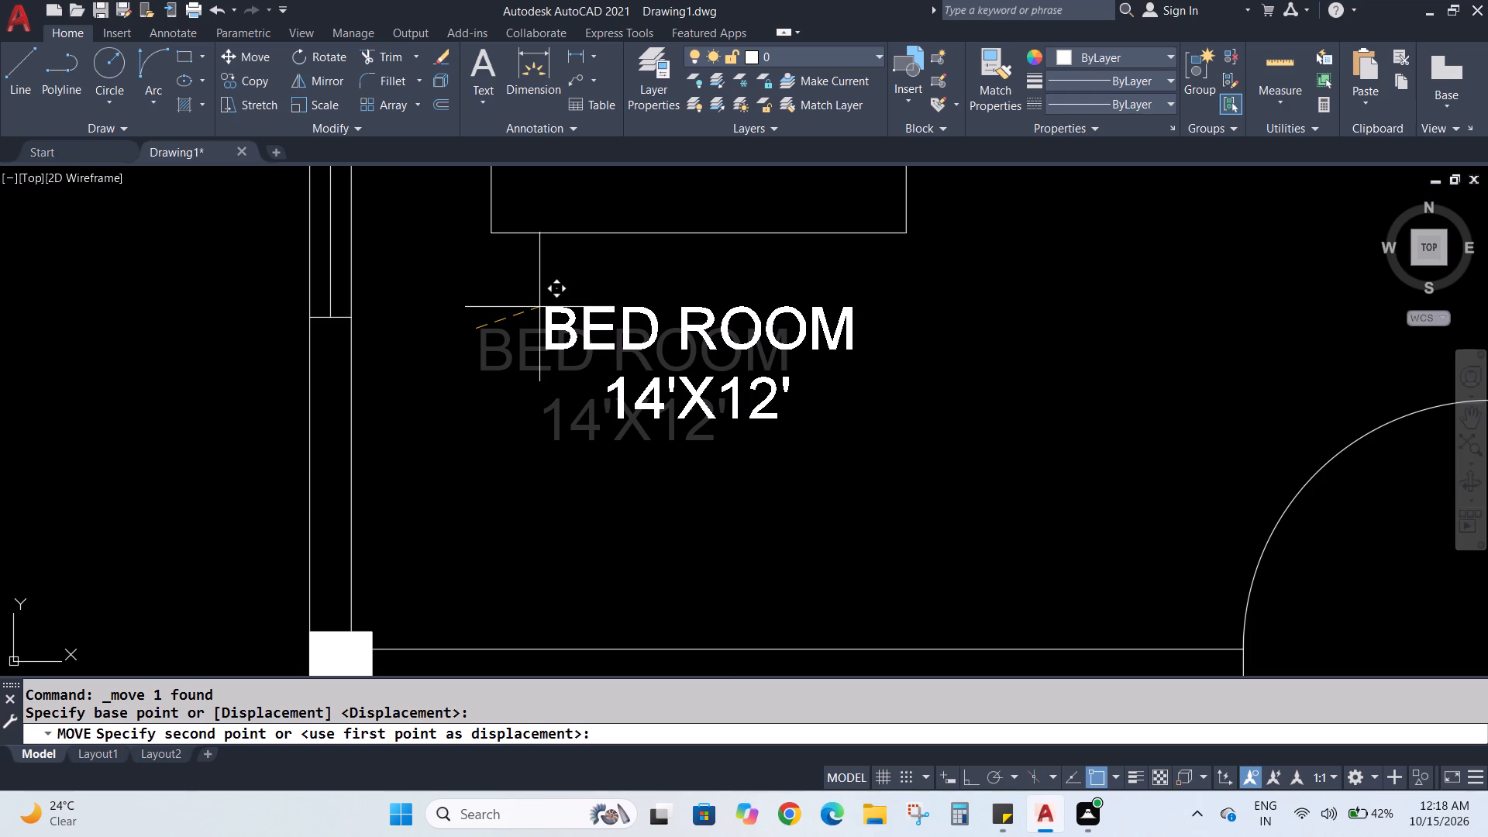
scroll(545, 325, "down", 2)
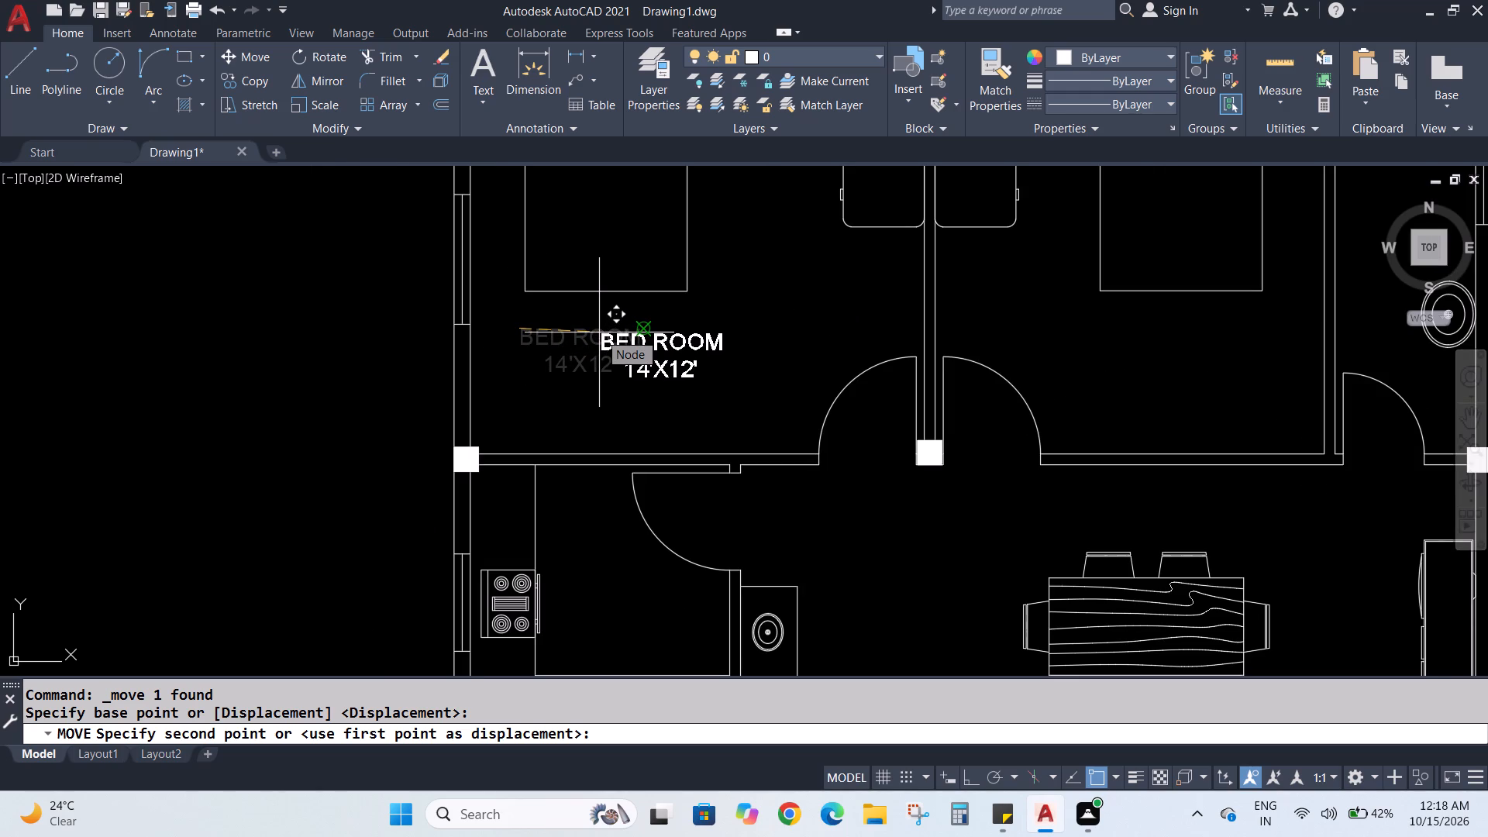
left_click(599, 332)
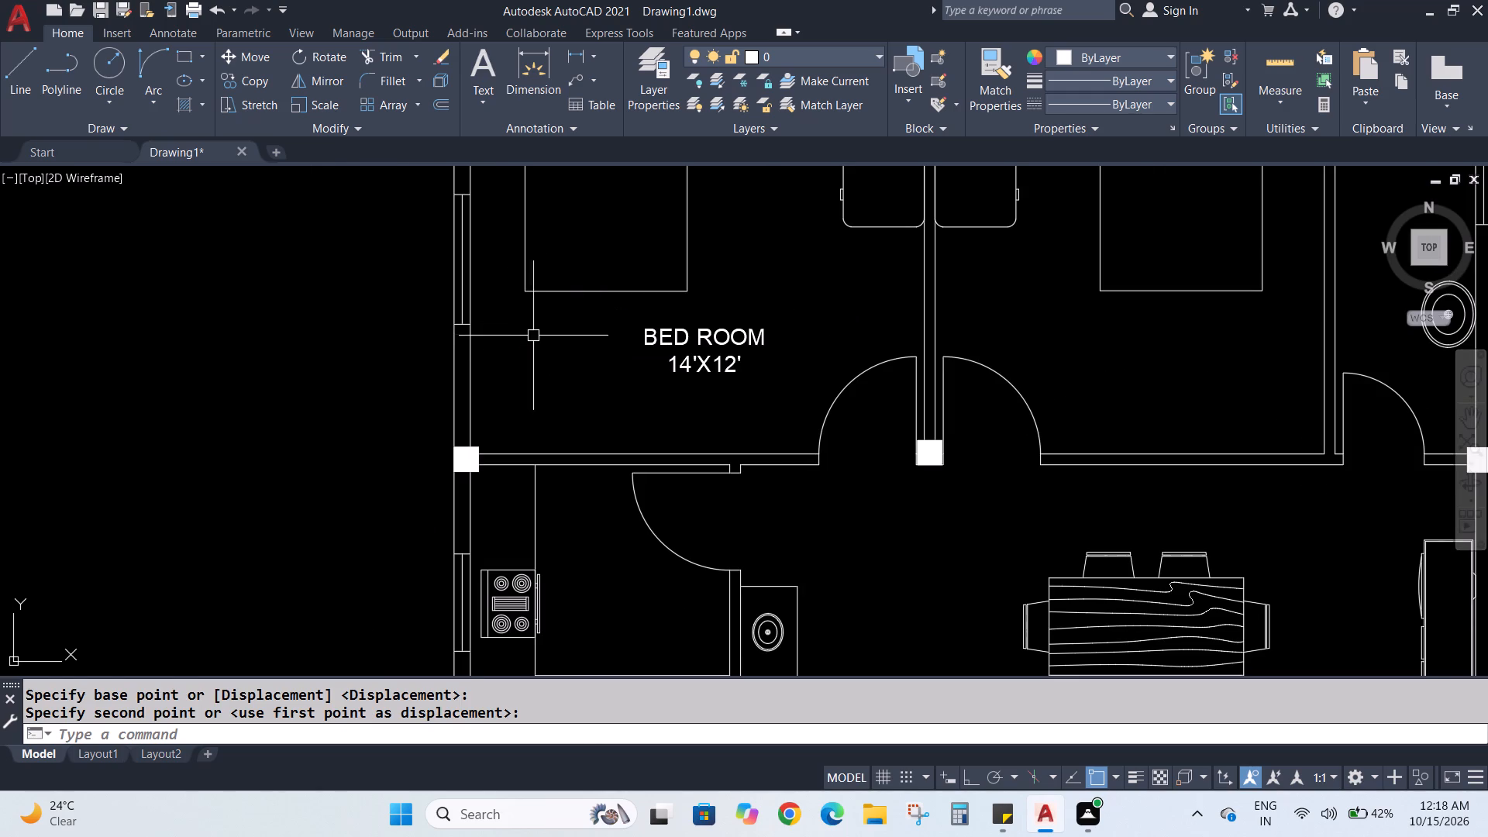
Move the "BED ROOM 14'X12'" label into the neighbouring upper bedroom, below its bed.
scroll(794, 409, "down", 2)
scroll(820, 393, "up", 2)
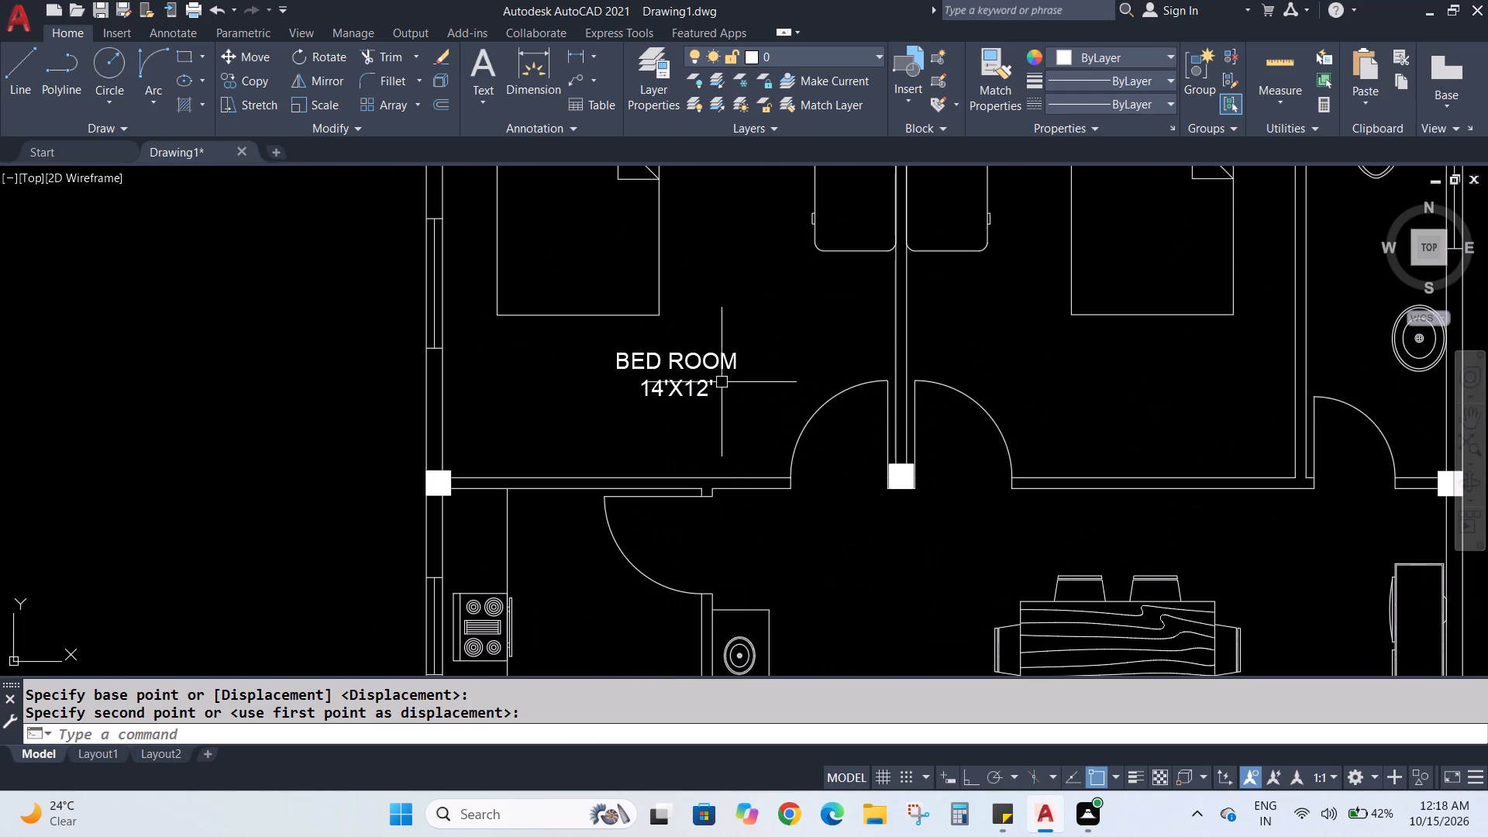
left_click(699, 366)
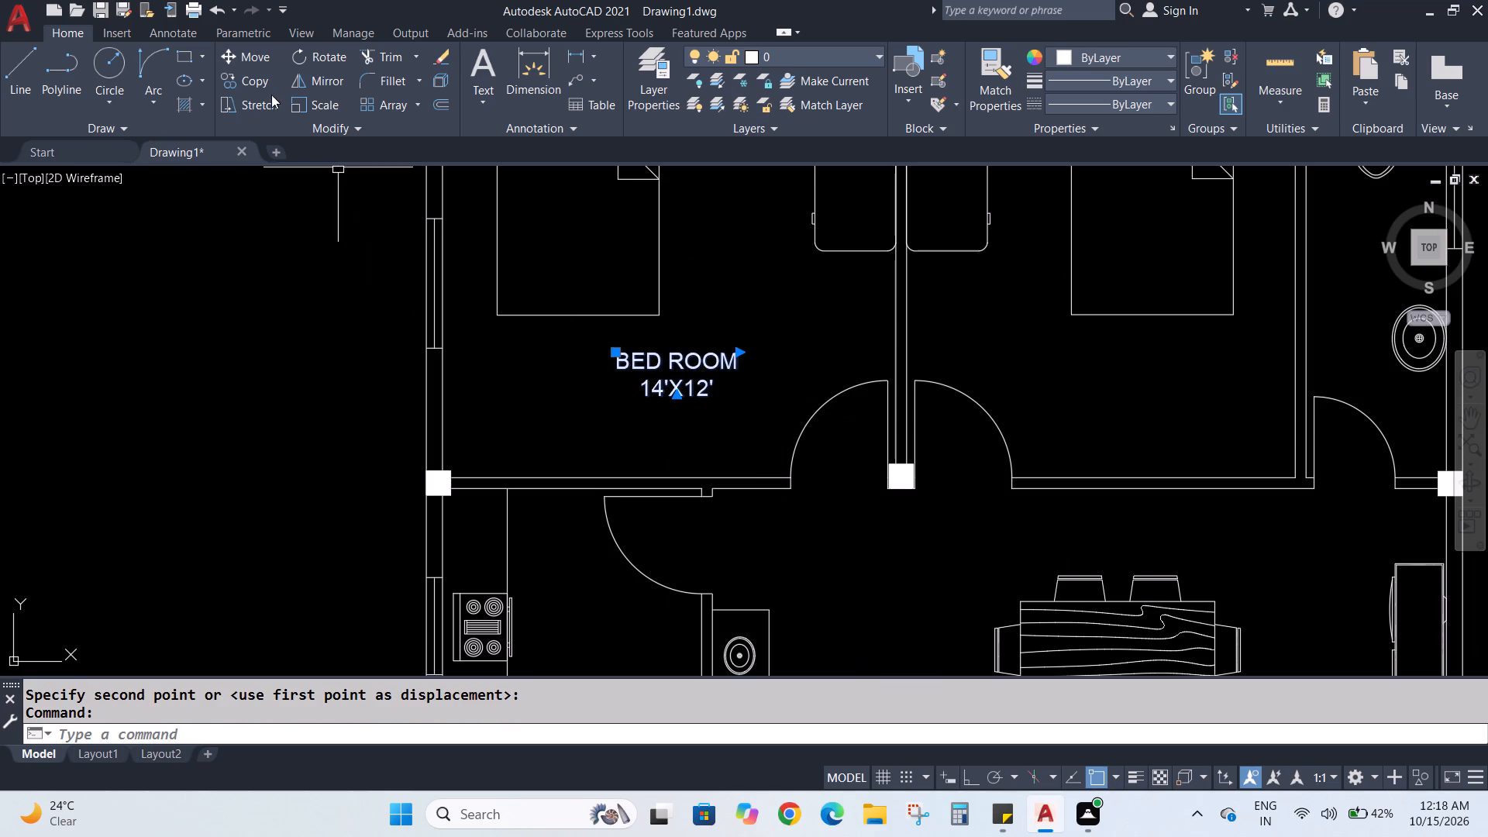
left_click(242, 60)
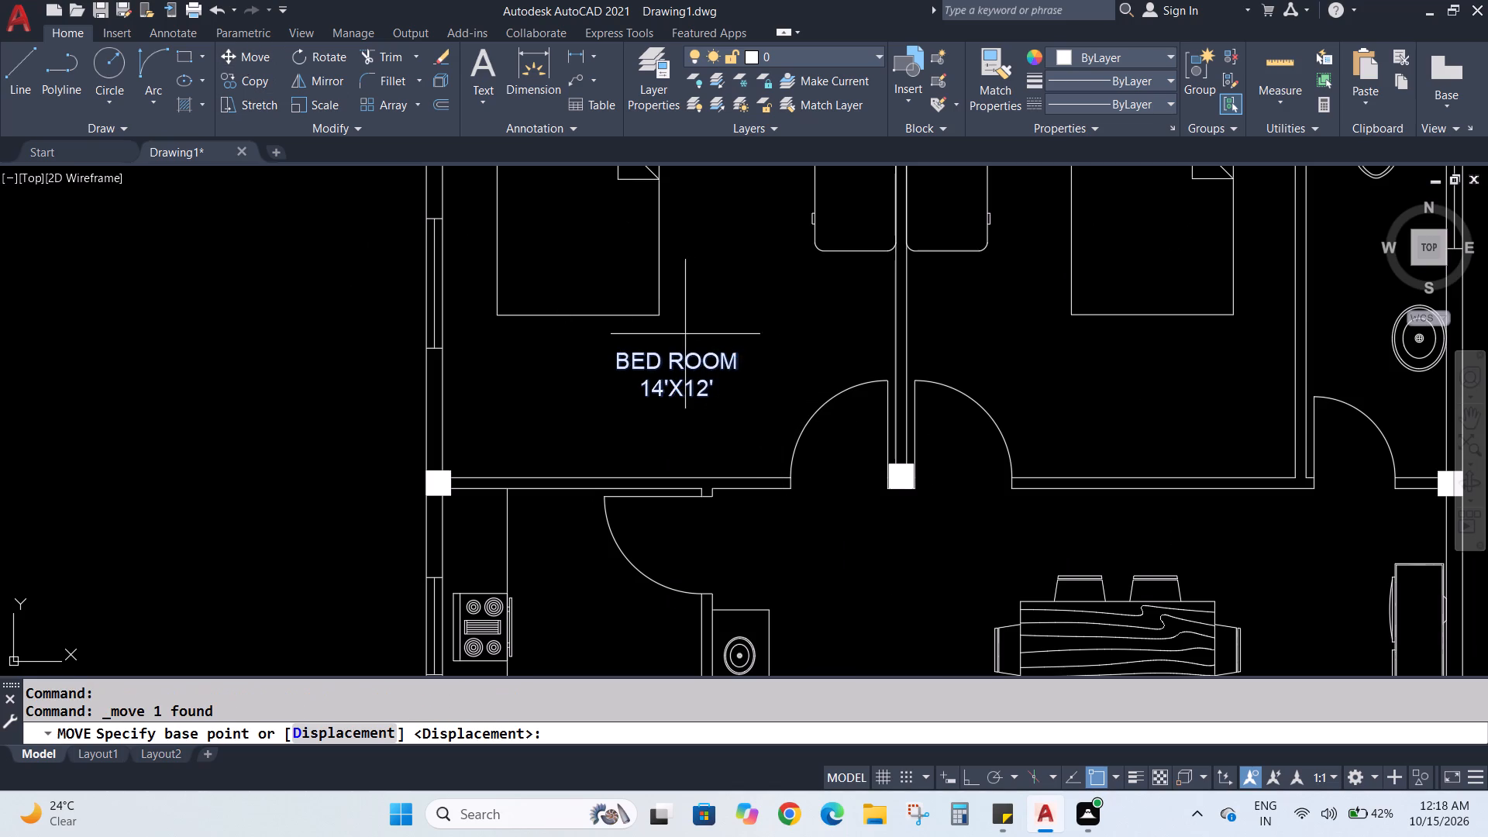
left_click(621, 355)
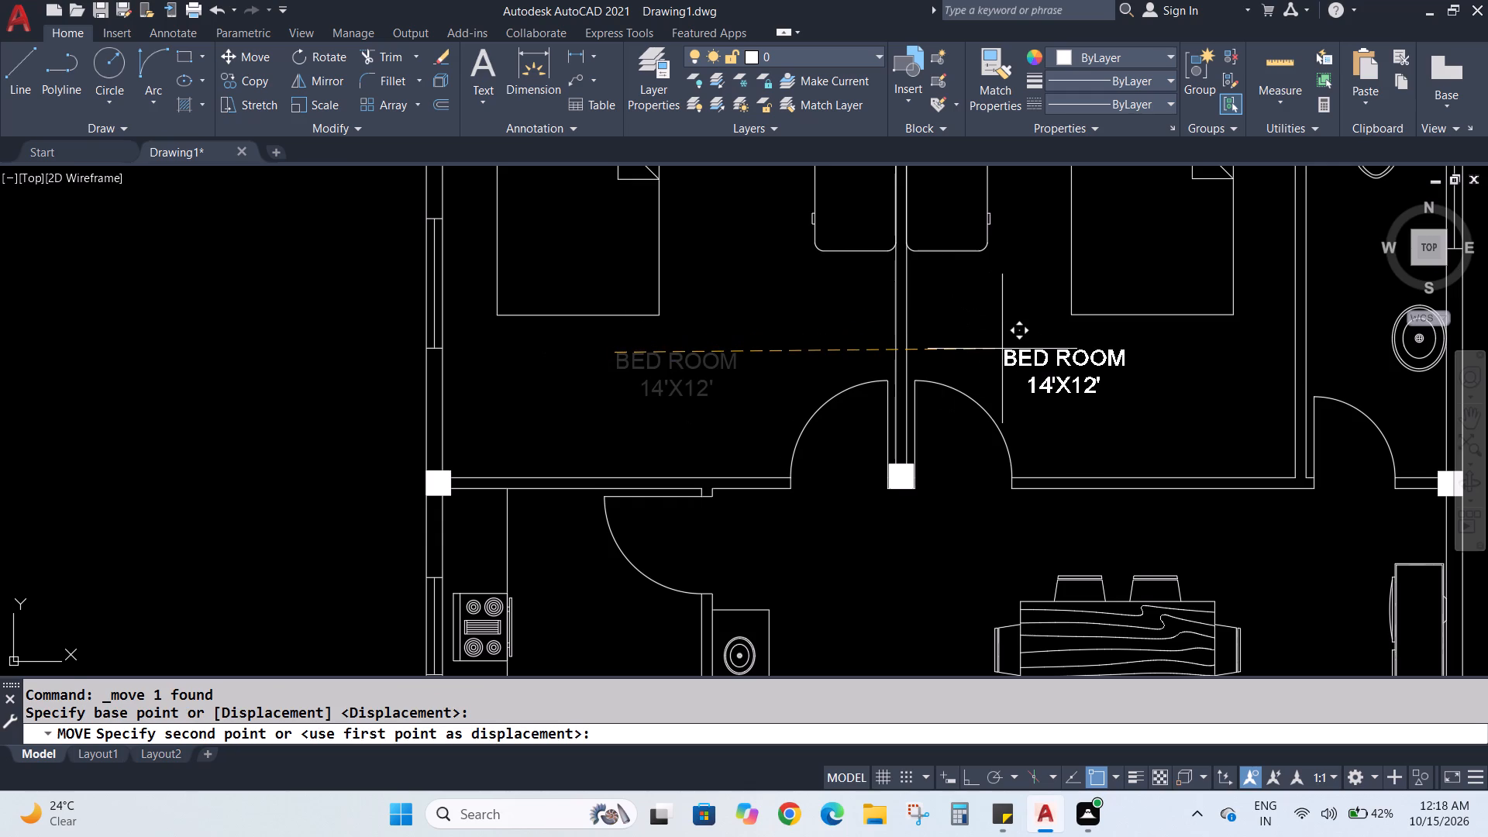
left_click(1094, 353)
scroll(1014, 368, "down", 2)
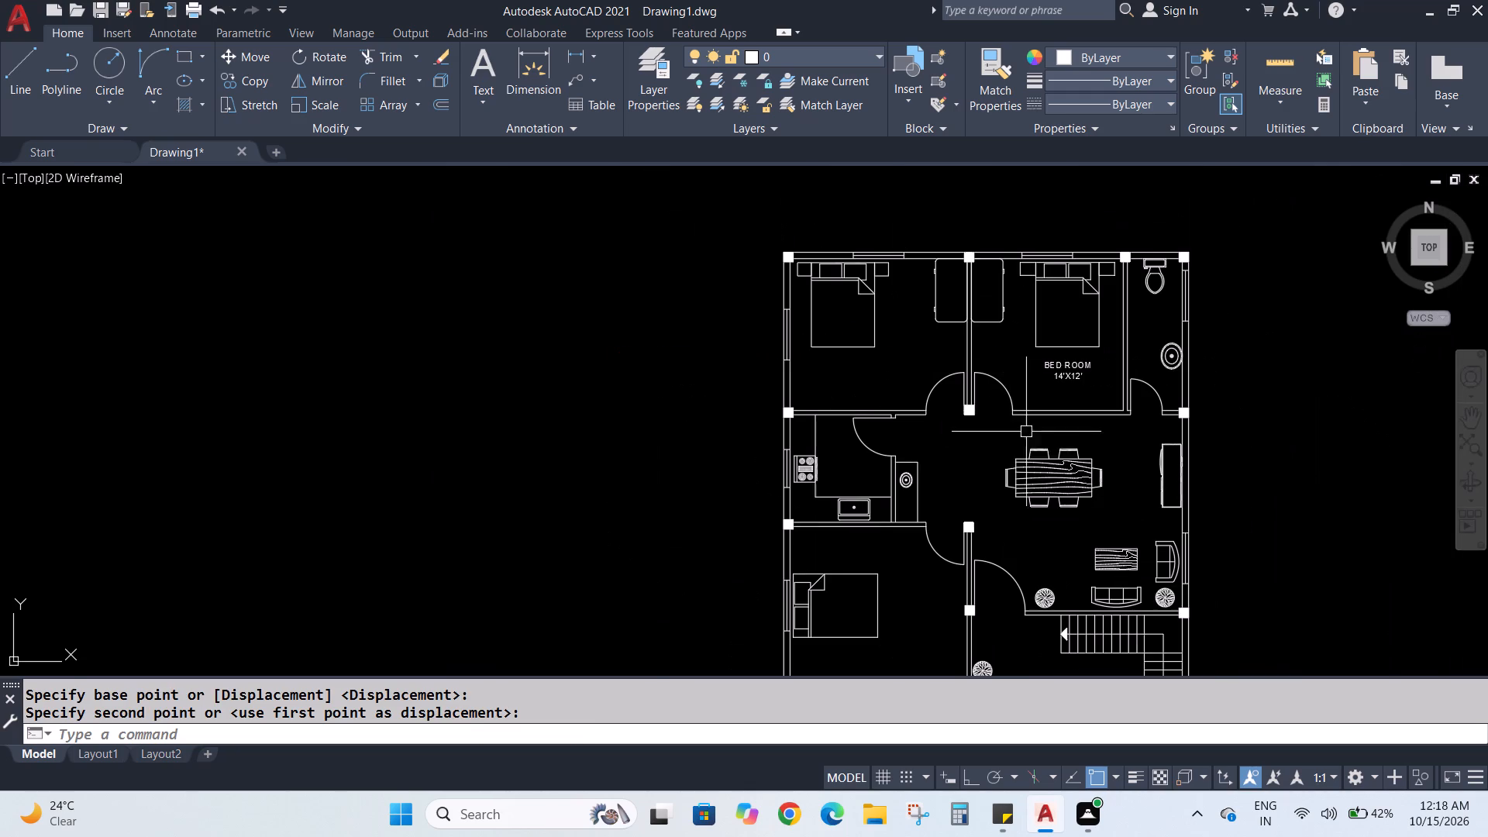
Move the "BED ROOM 14'X12'" label back into the upper-left bedroom, centred in the space below the bed.
key("ctrl+z")
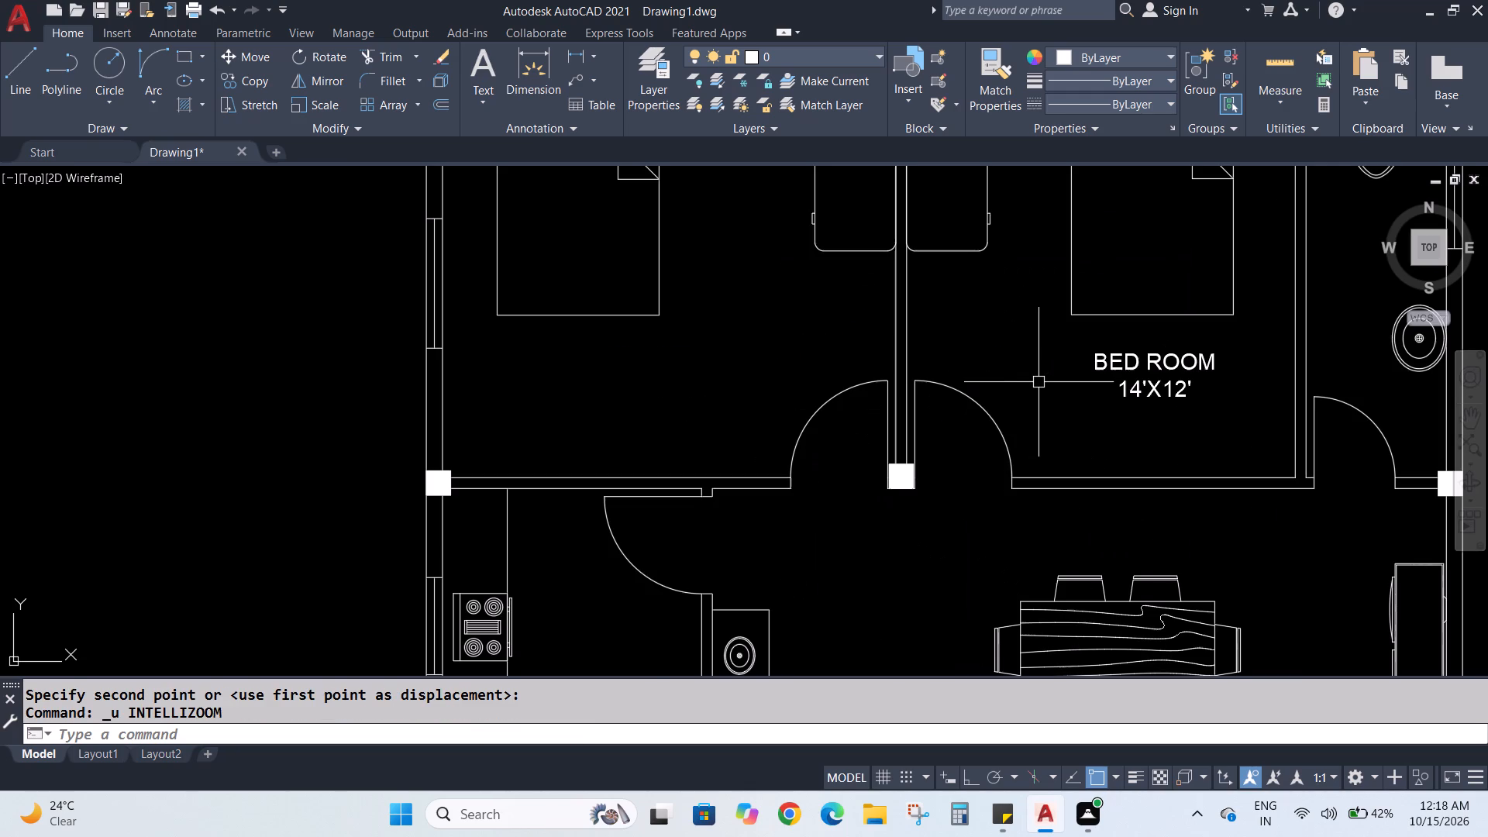
left_click(1142, 367)
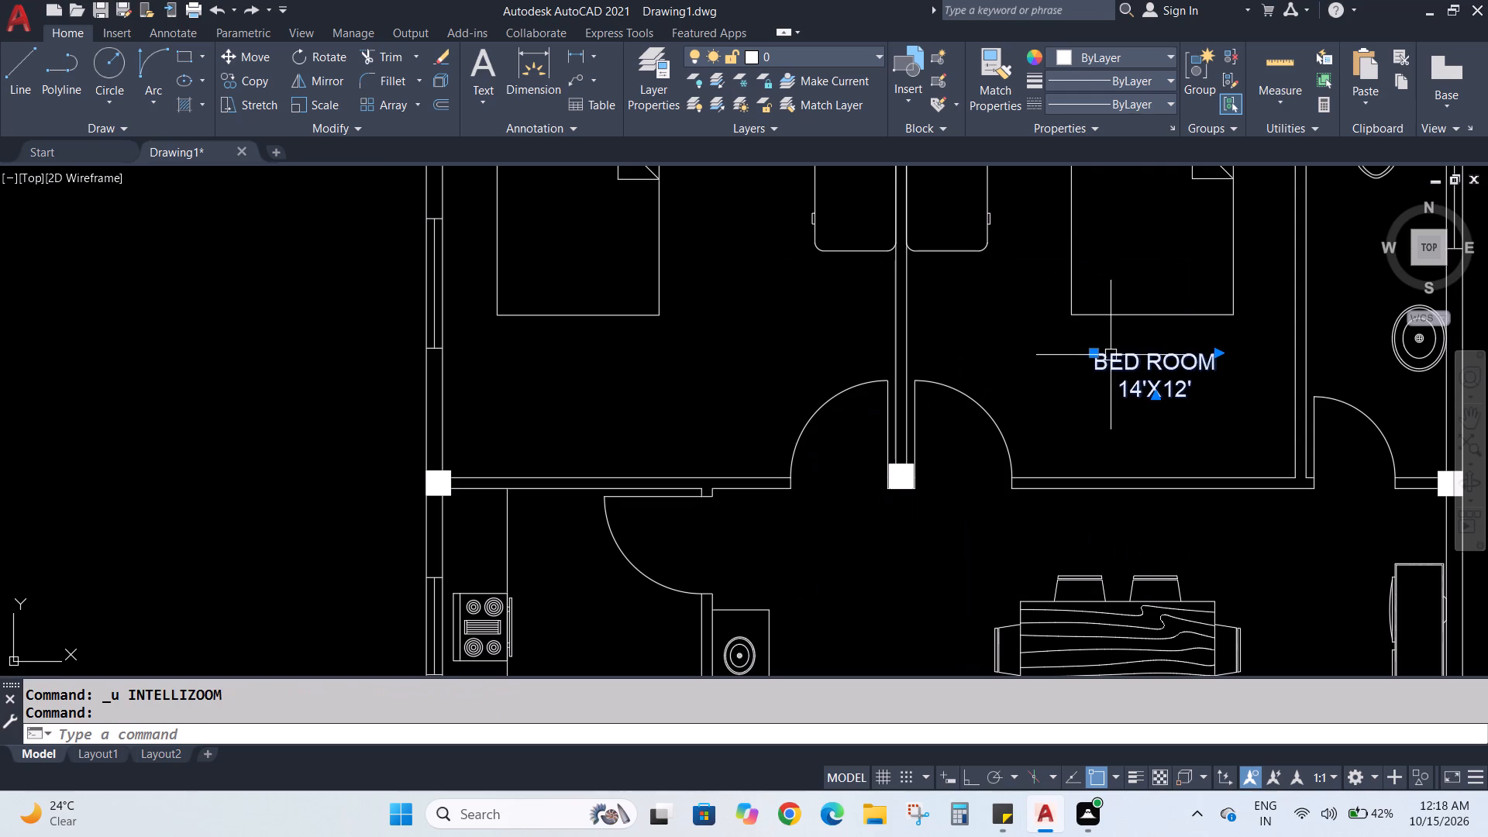
left_click(239, 55)
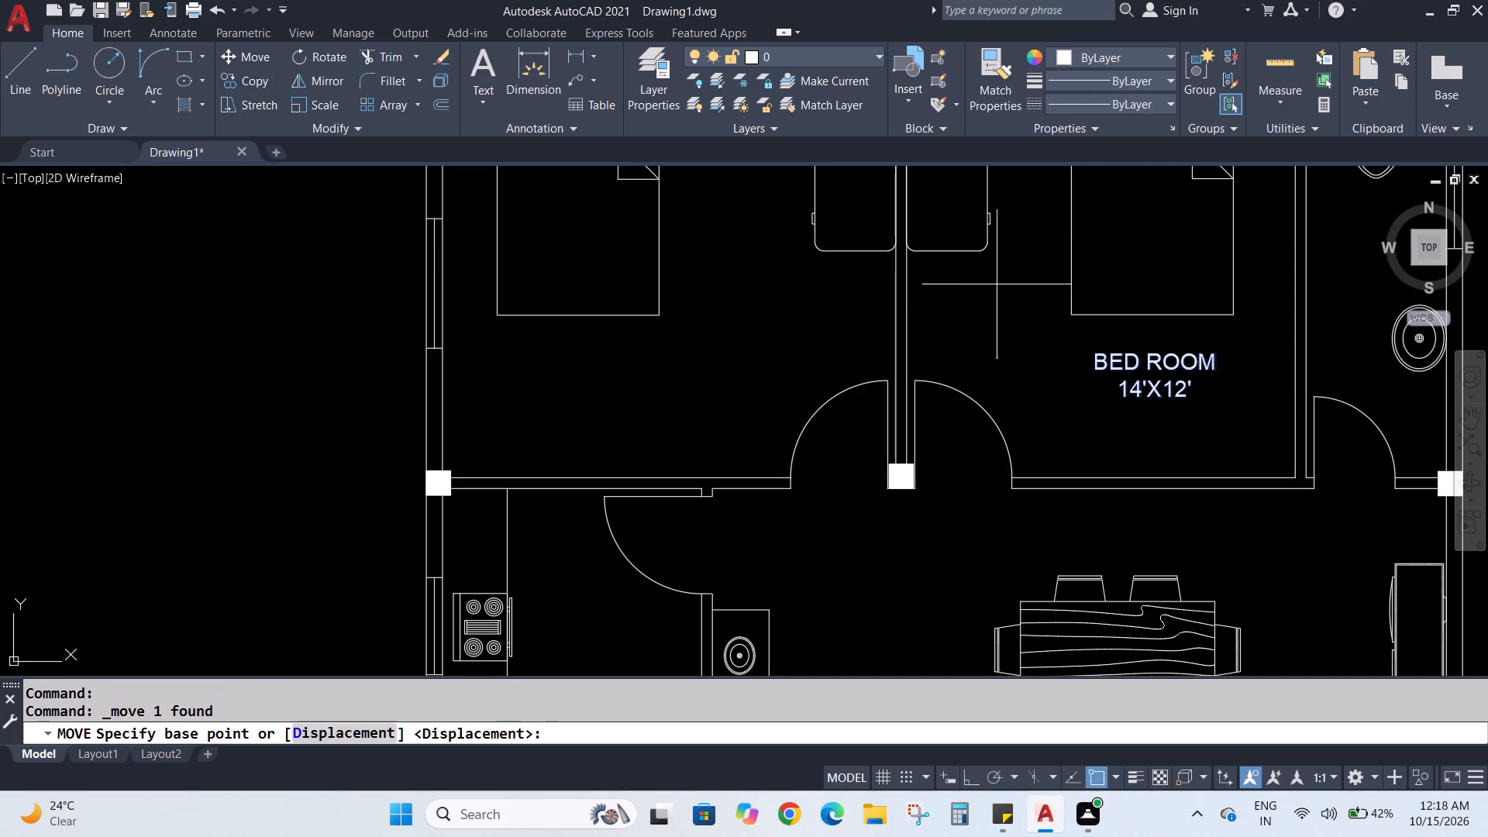
left_click(1096, 354)
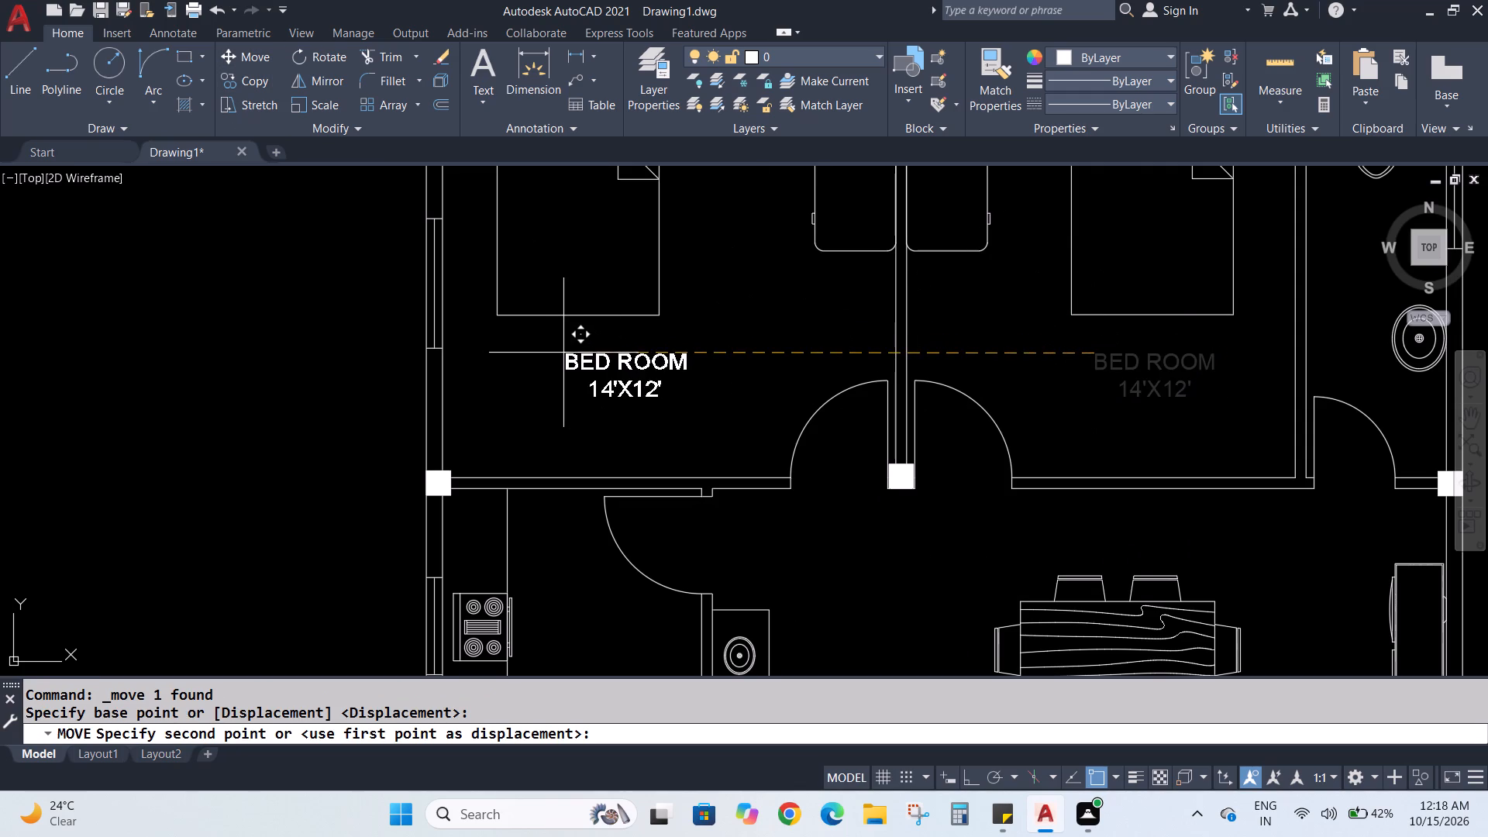
left_click(563, 354)
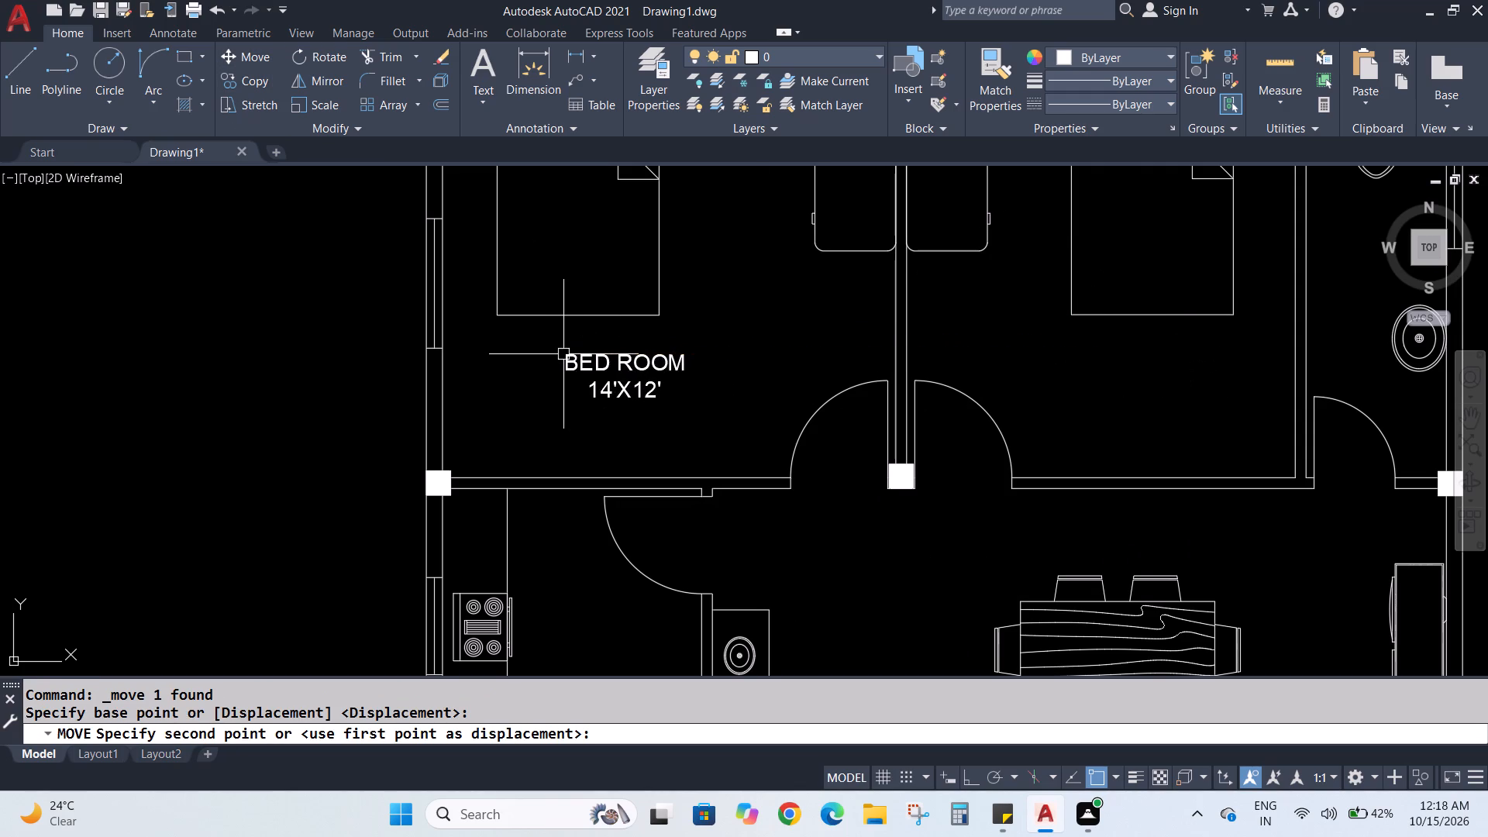
Copy the "BED ROOM 14'X12'" label below the bed in the second upper bedroom and into the upper-right bathroom.
scroll(653, 360, "down", 4)
scroll(778, 355, "up", 3)
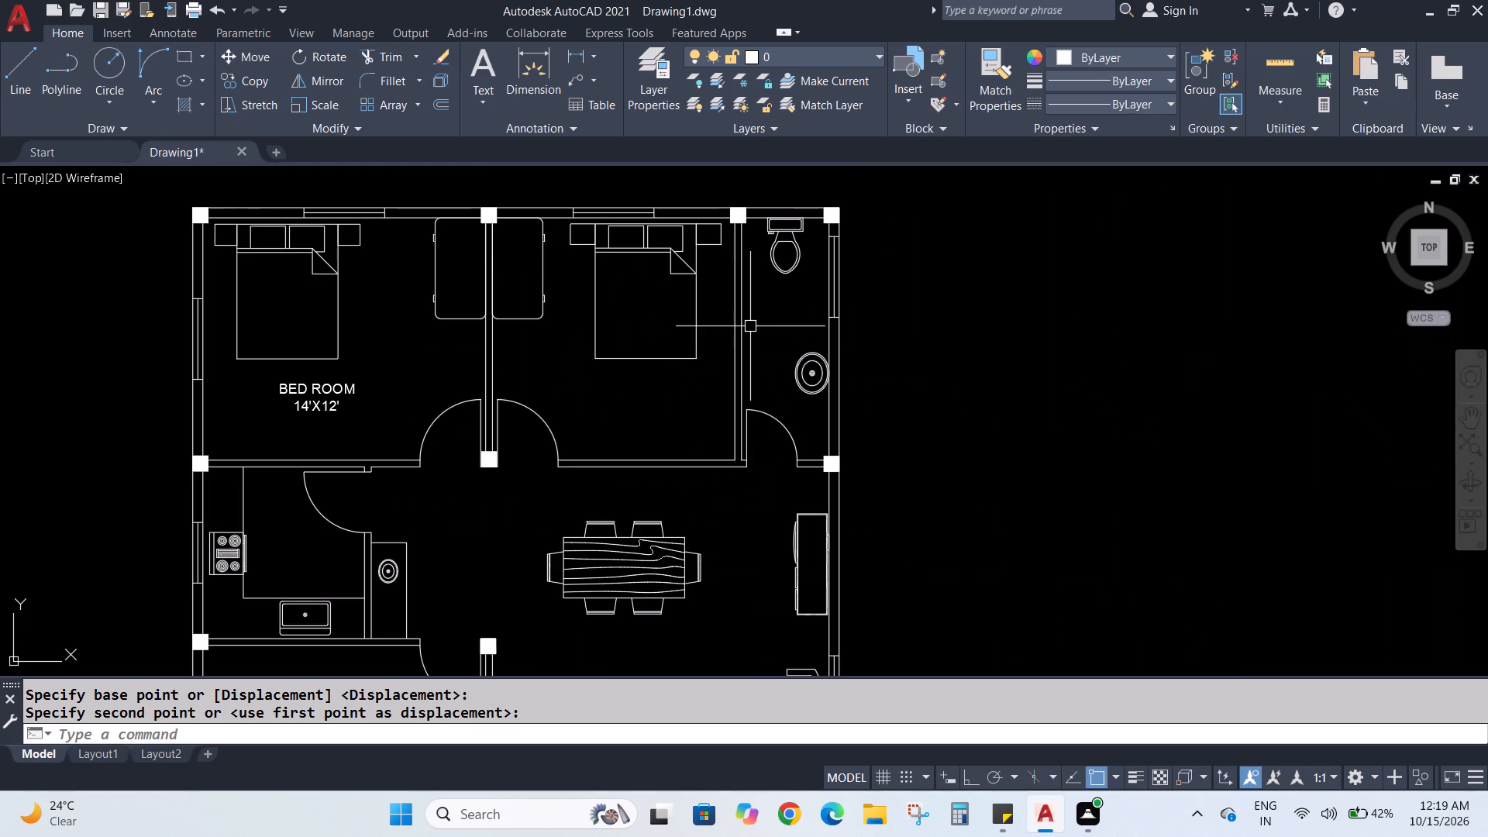
scroll(762, 309, "up", 2)
scroll(760, 317, "down", 4)
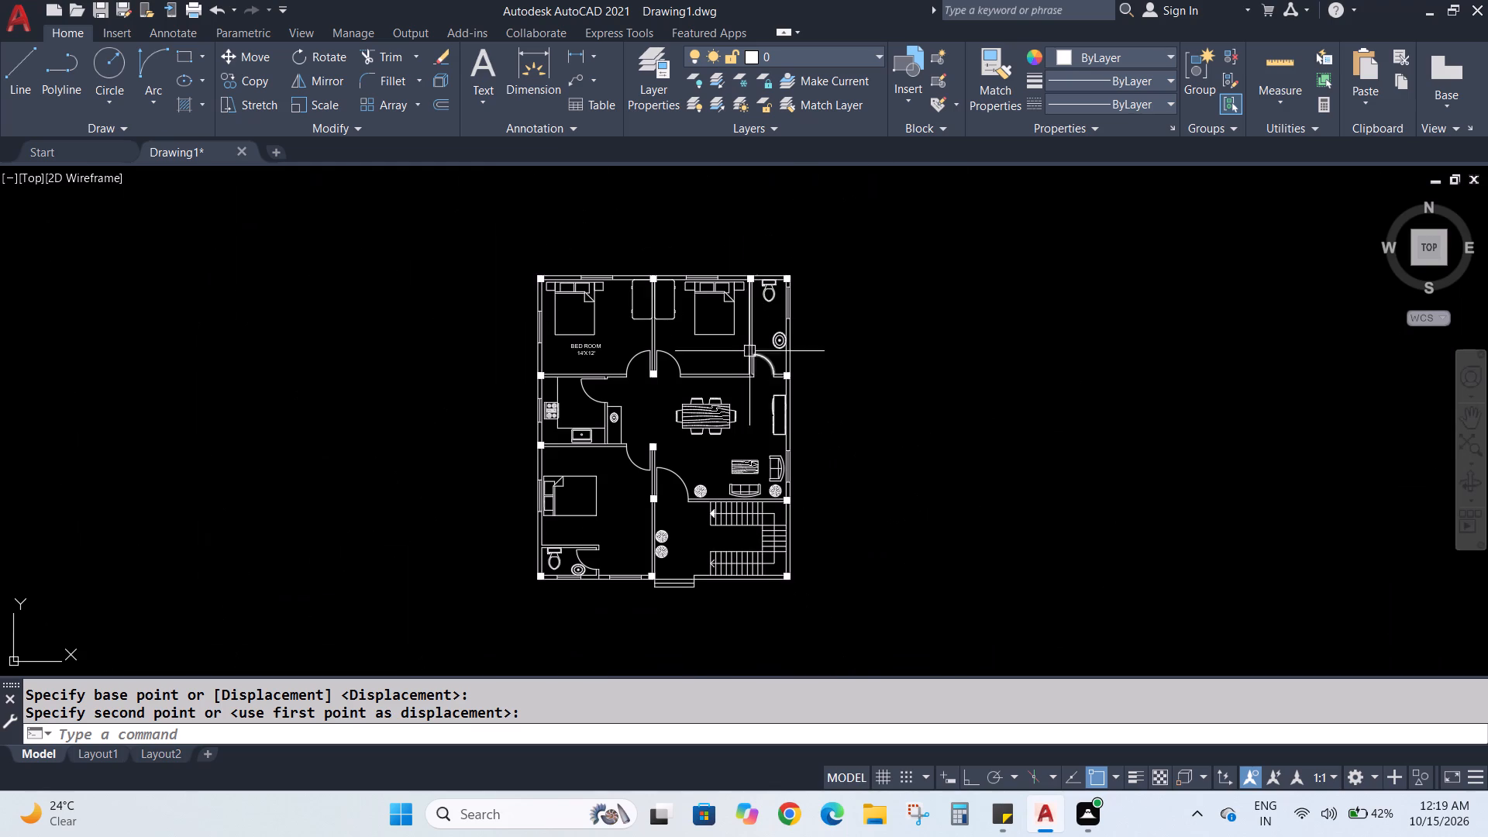
left_click(581, 345)
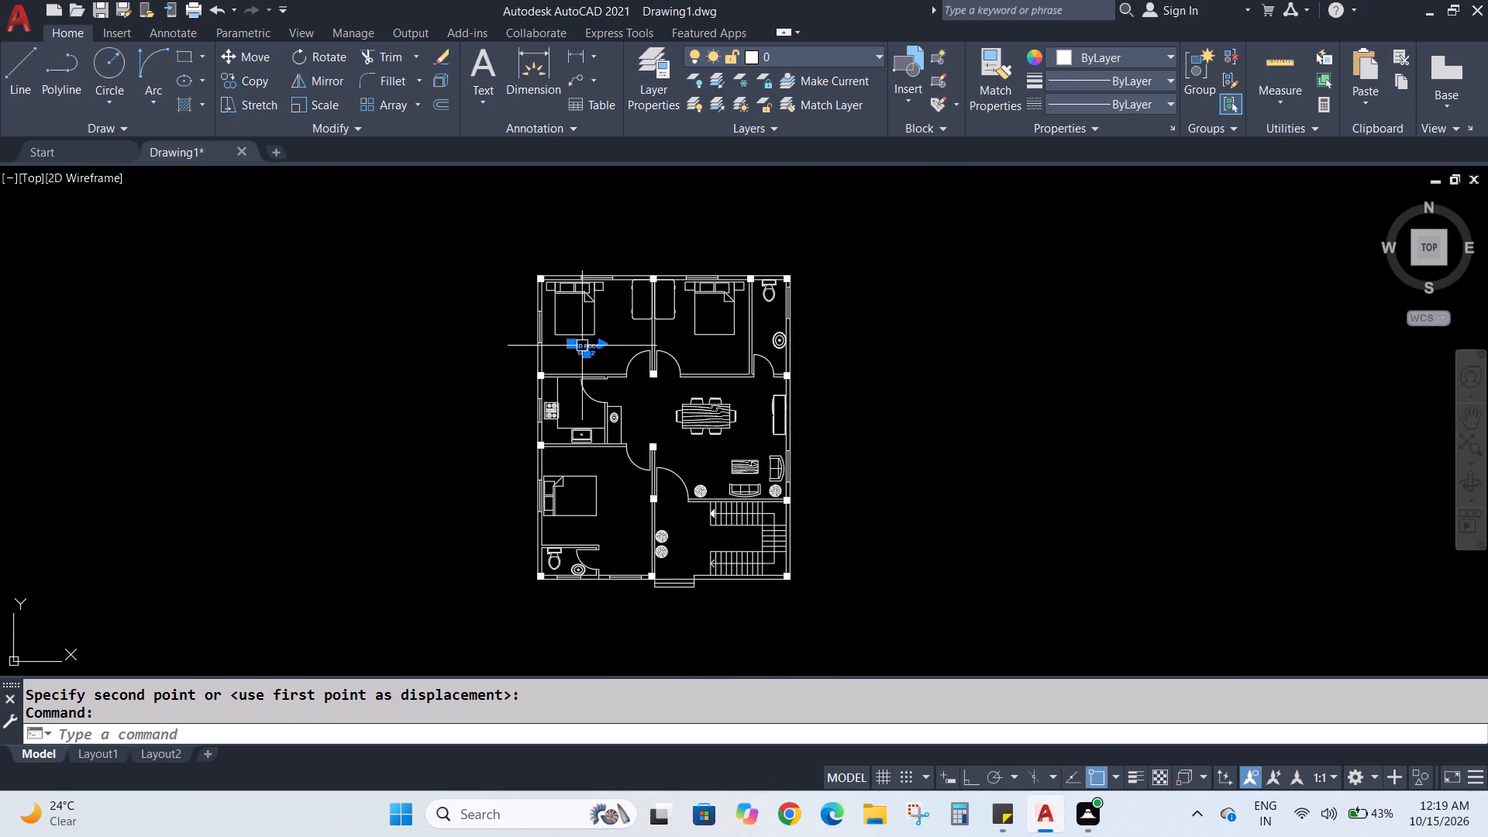
scroll(582, 353, "up", 2)
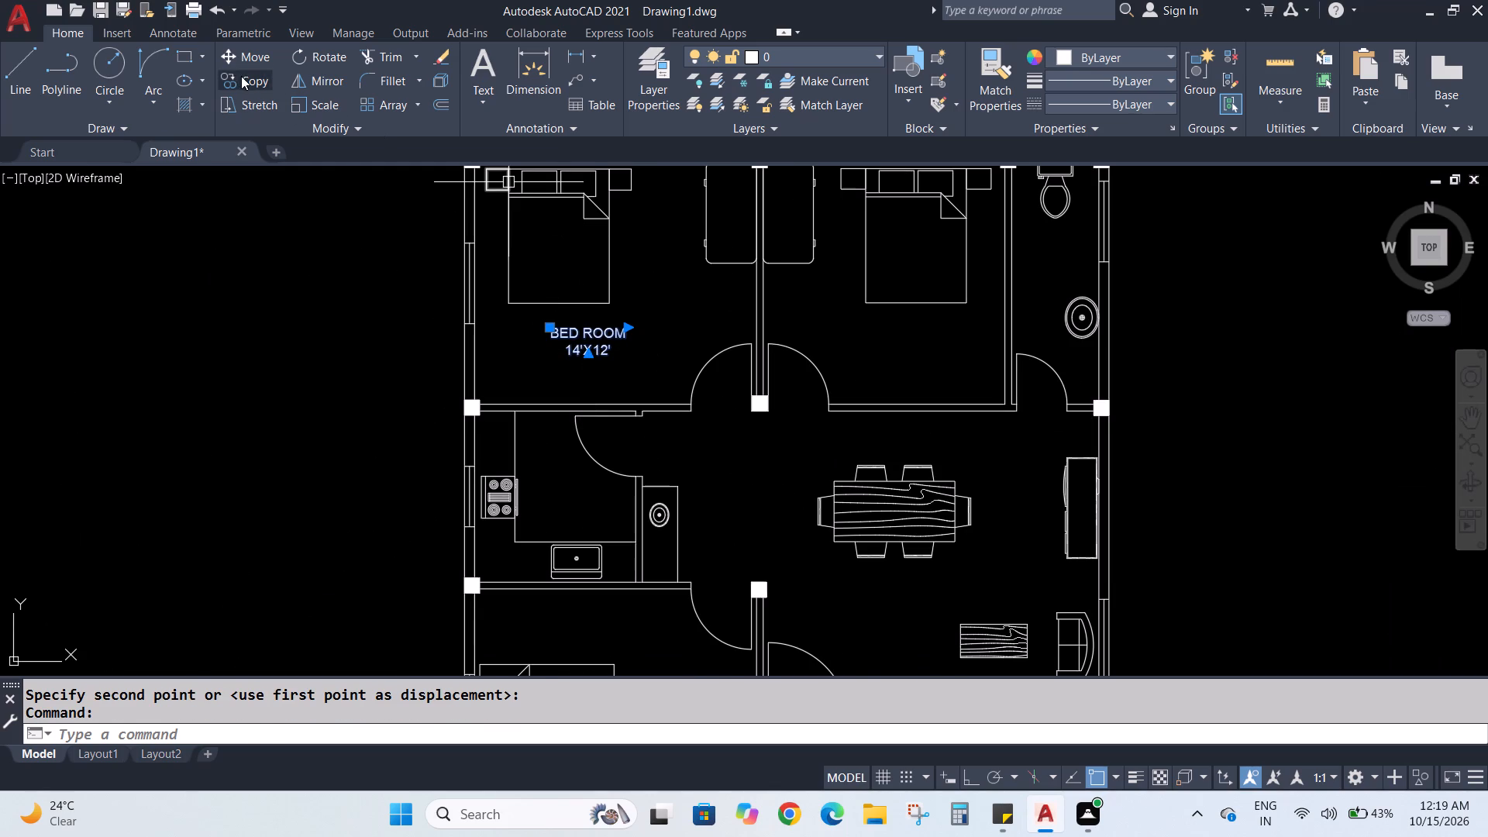
left_click(241, 76)
left_click(553, 326)
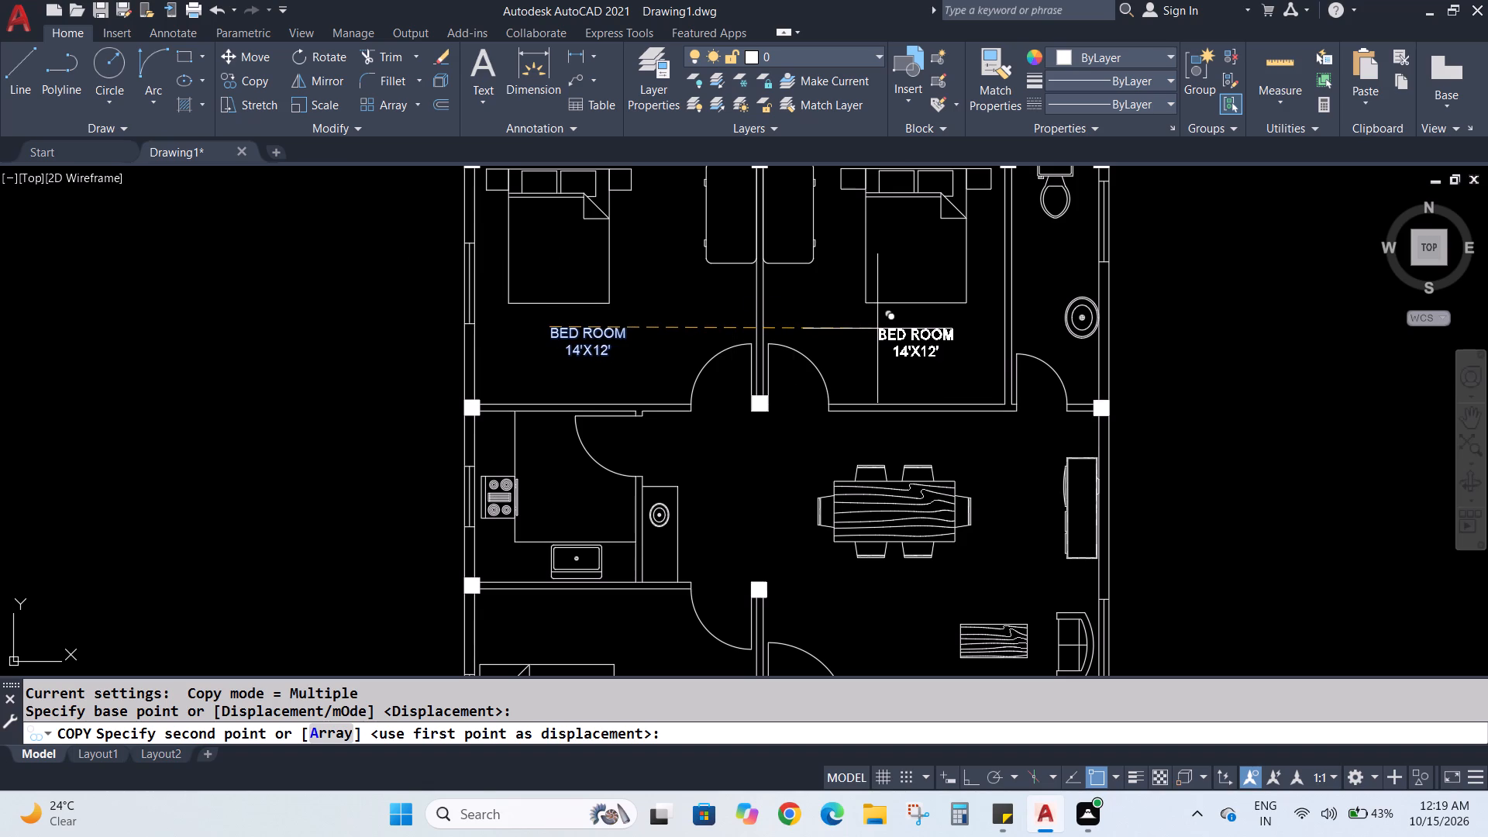
left_click(877, 329)
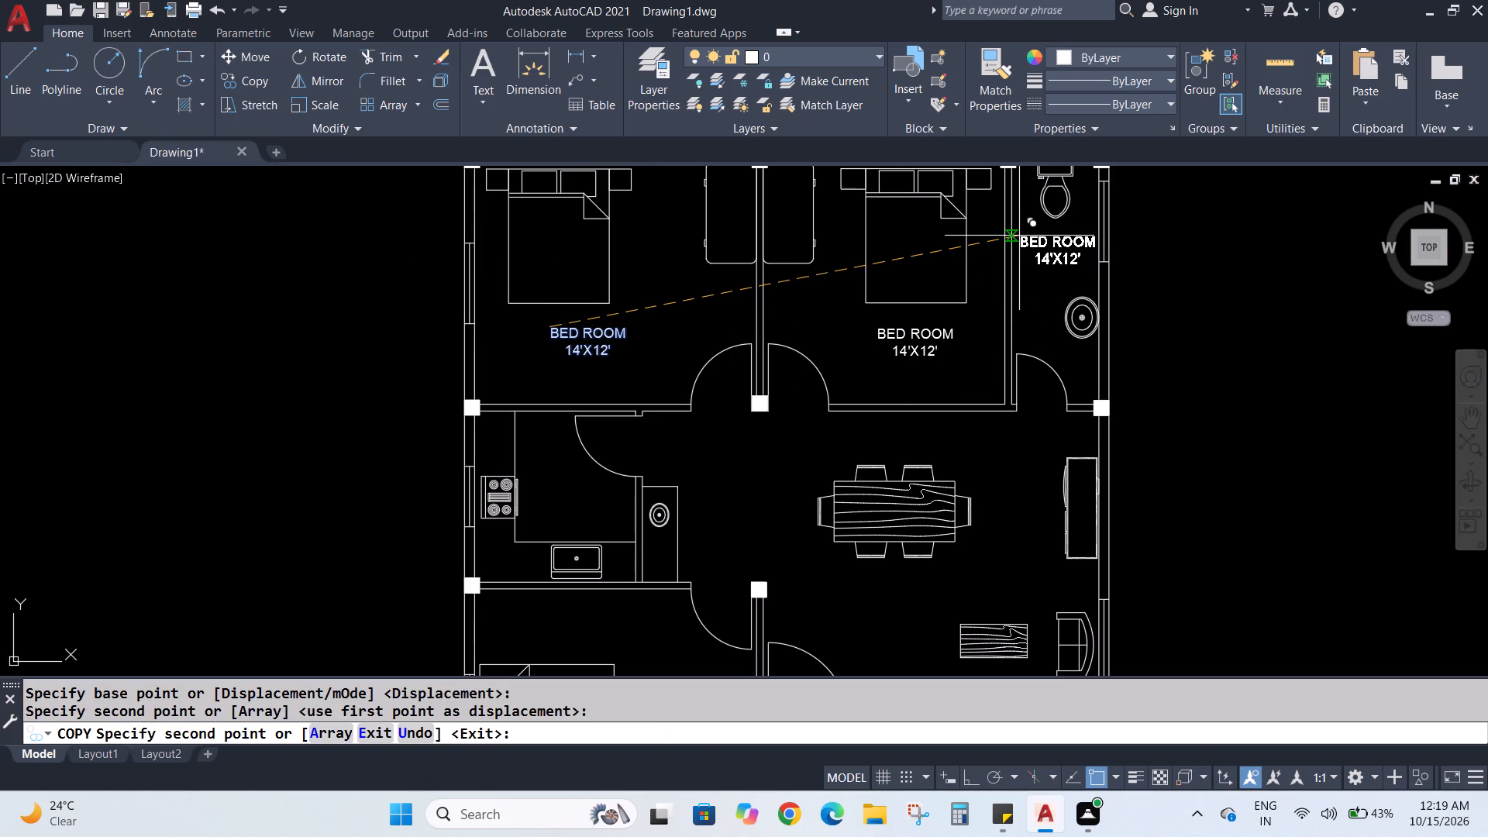
scroll(1019, 236, "up", 3)
left_click(1021, 236)
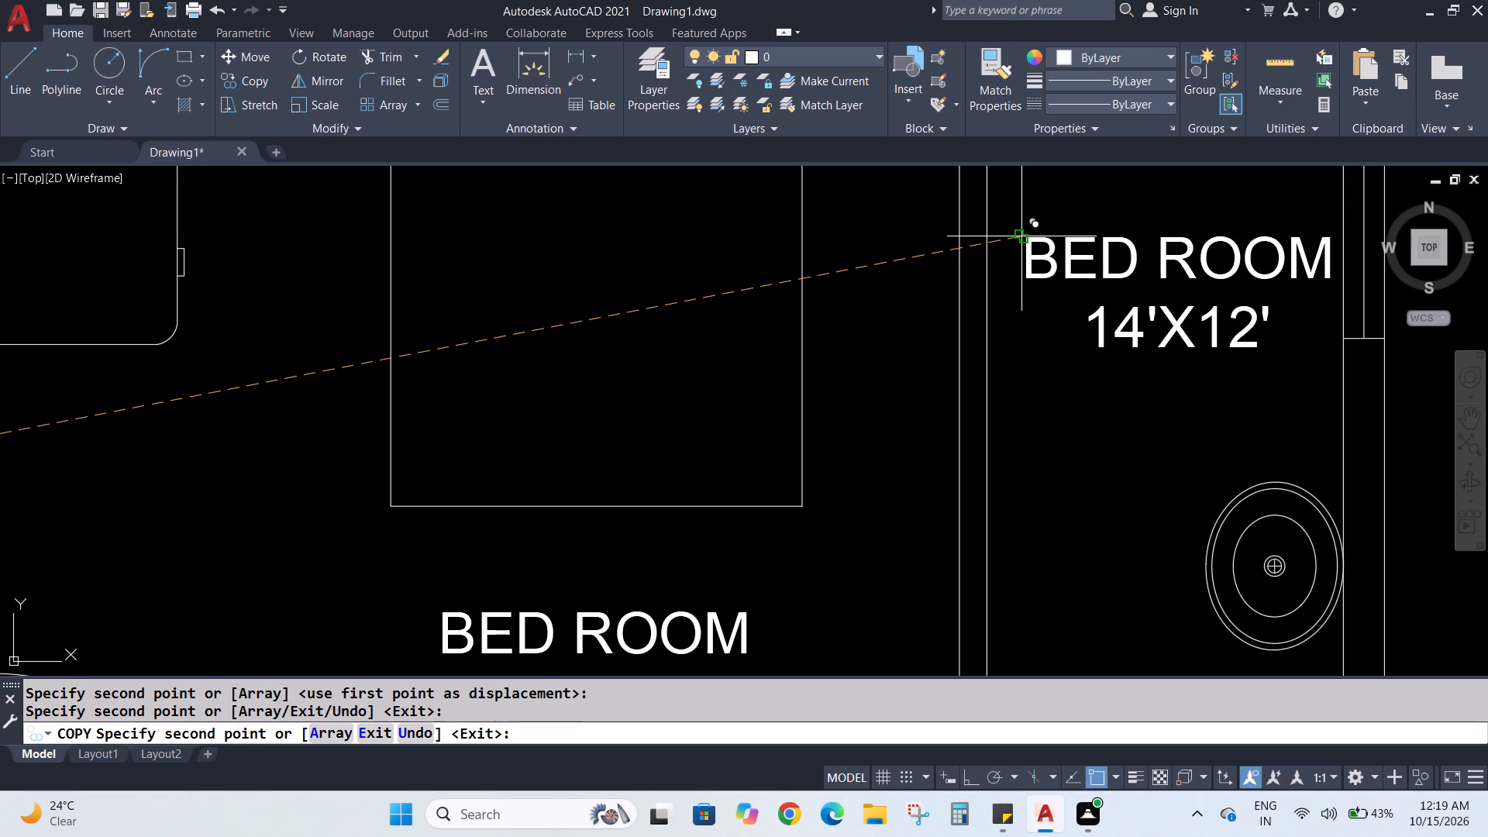
Place further copies of the "BED ROOM 14'X12'" label above the dining table, beside the living-area coffee table and in the kitchen.
scroll(1019, 252, "down", 3)
scroll(1007, 375, "down", 2)
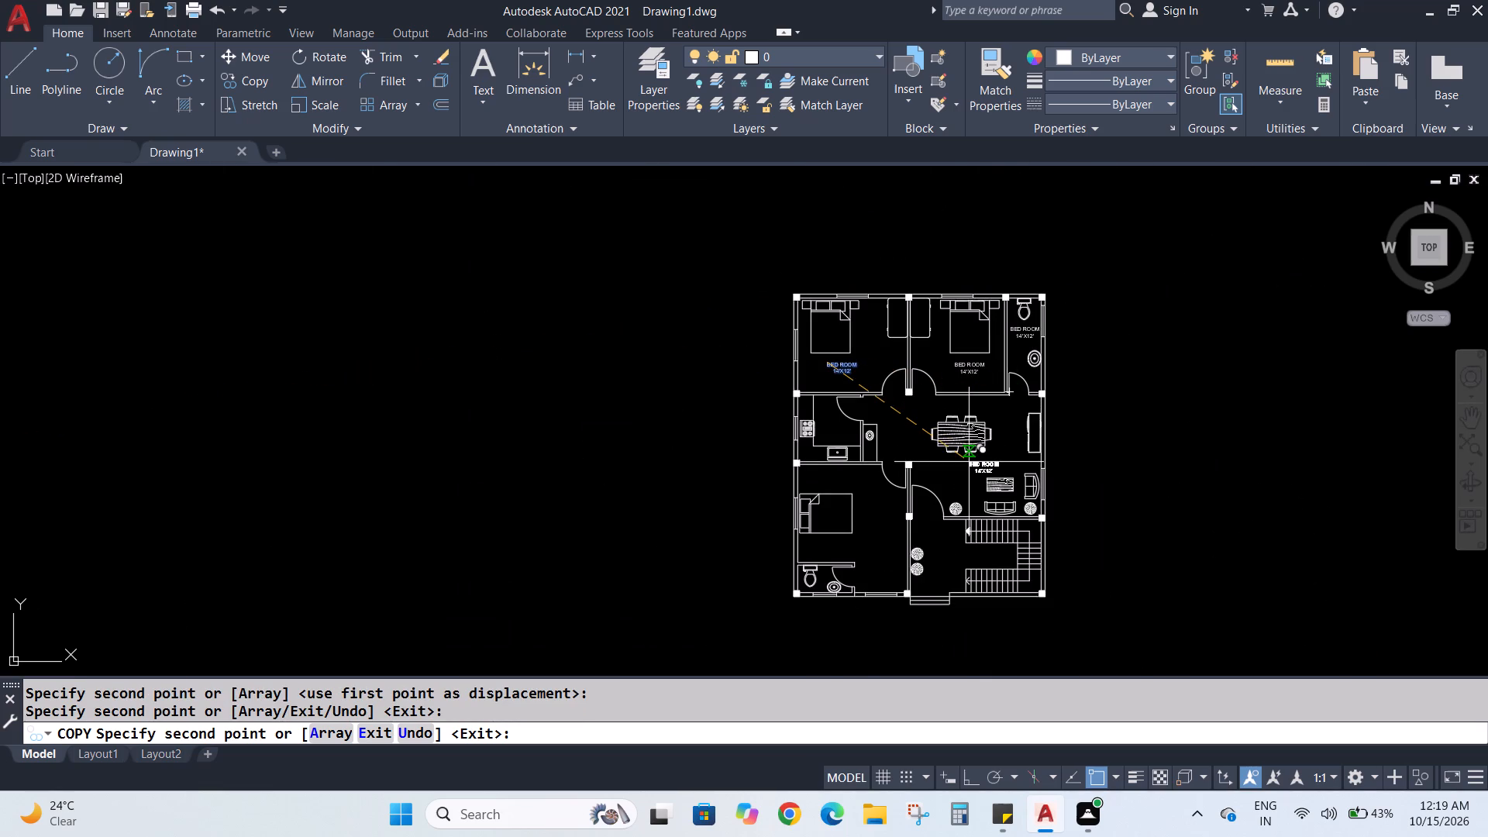
scroll(956, 485, "up", 2)
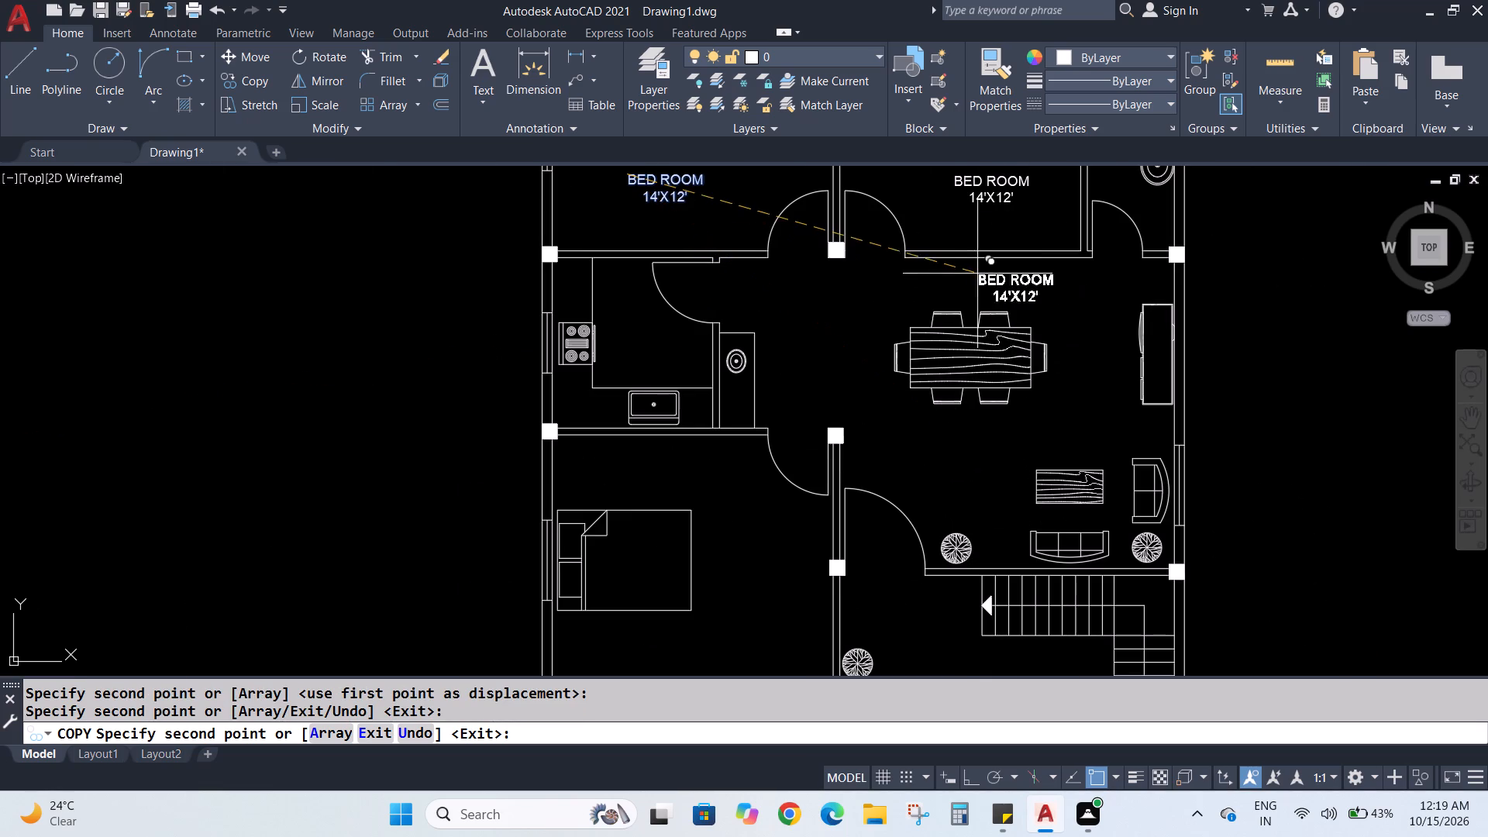
left_click(953, 274)
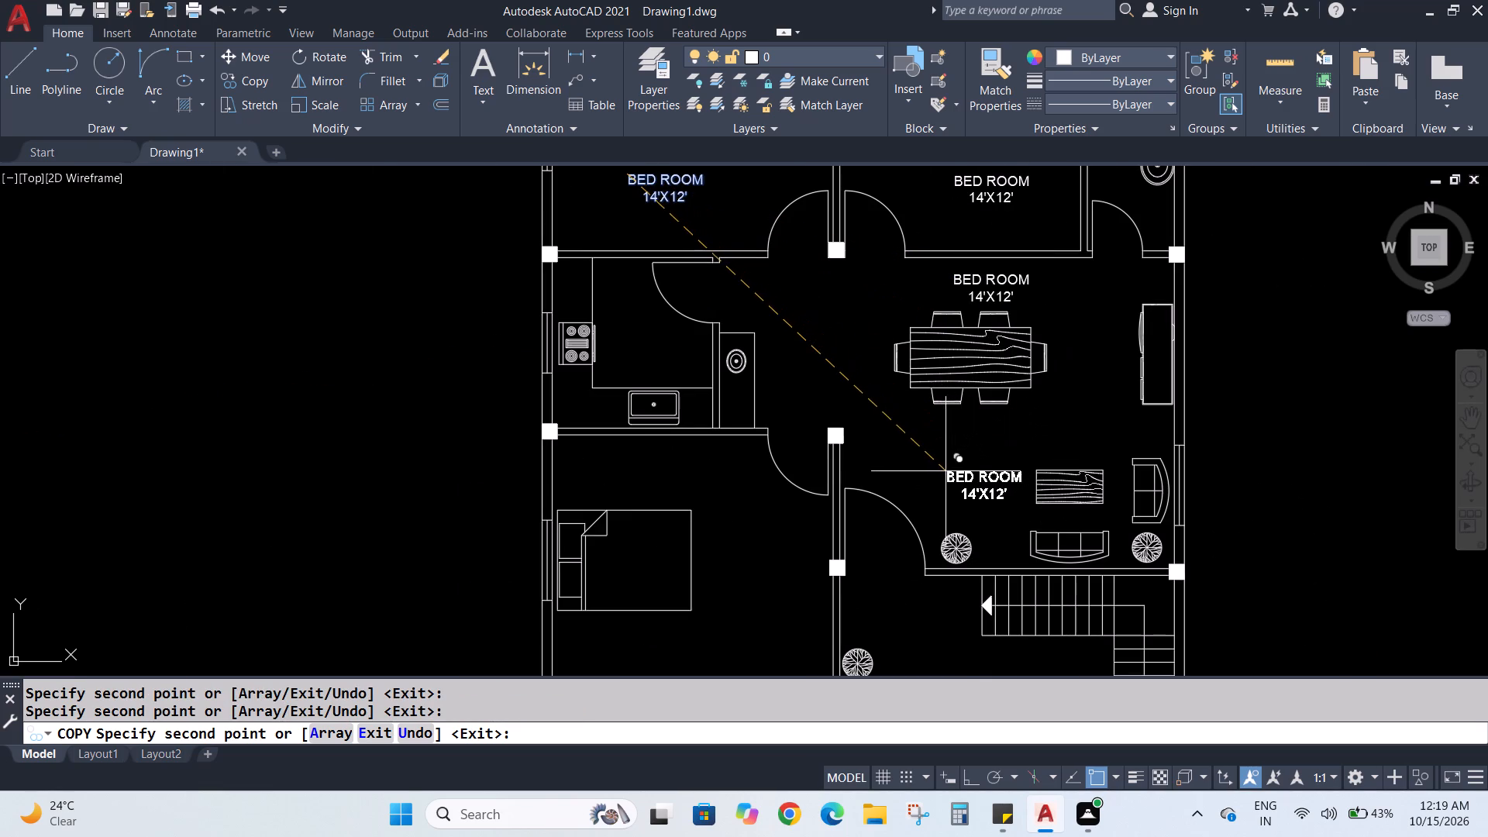
left_click(940, 474)
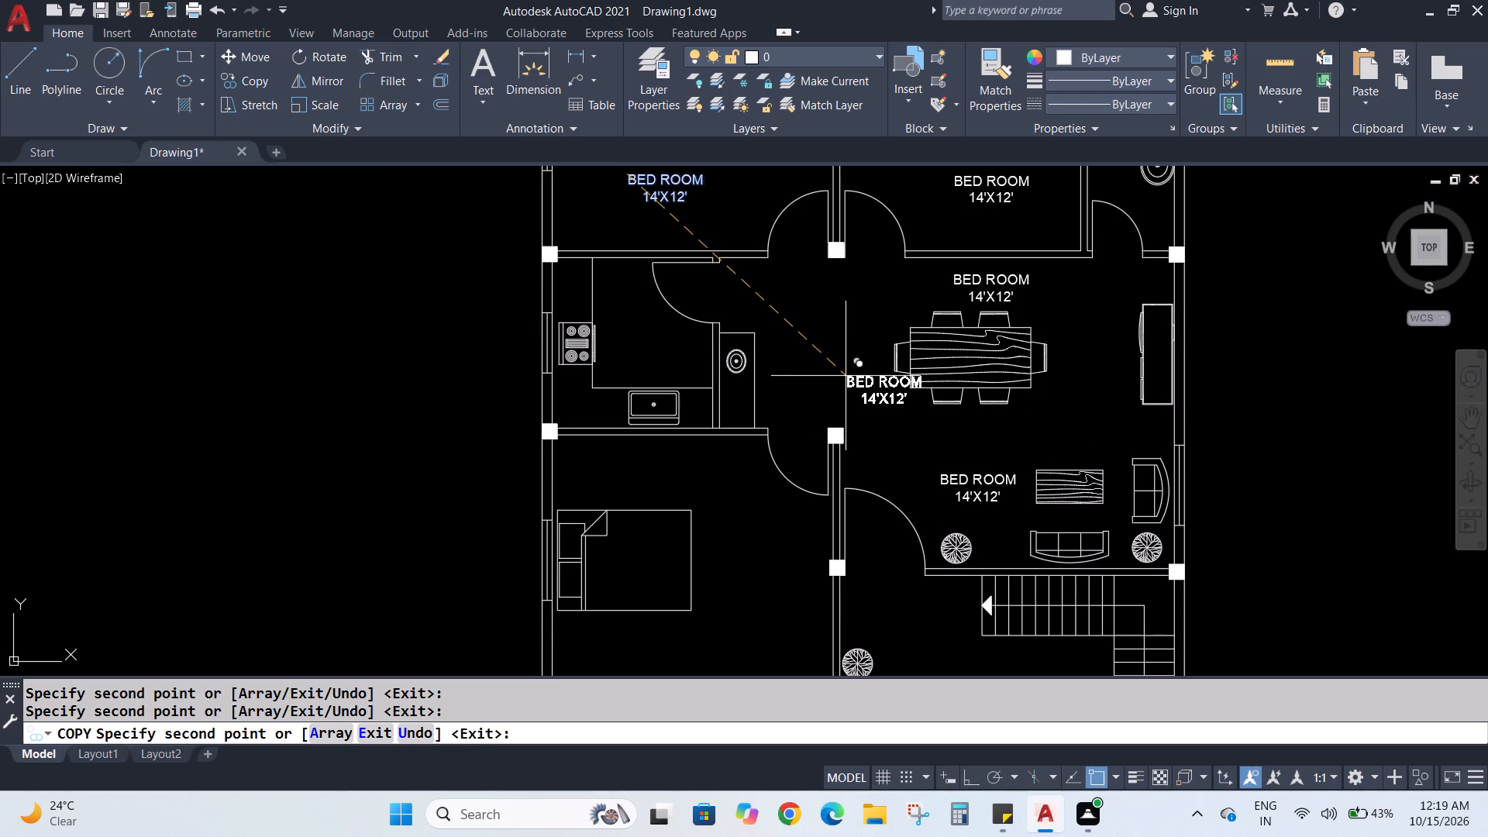
left_click(612, 327)
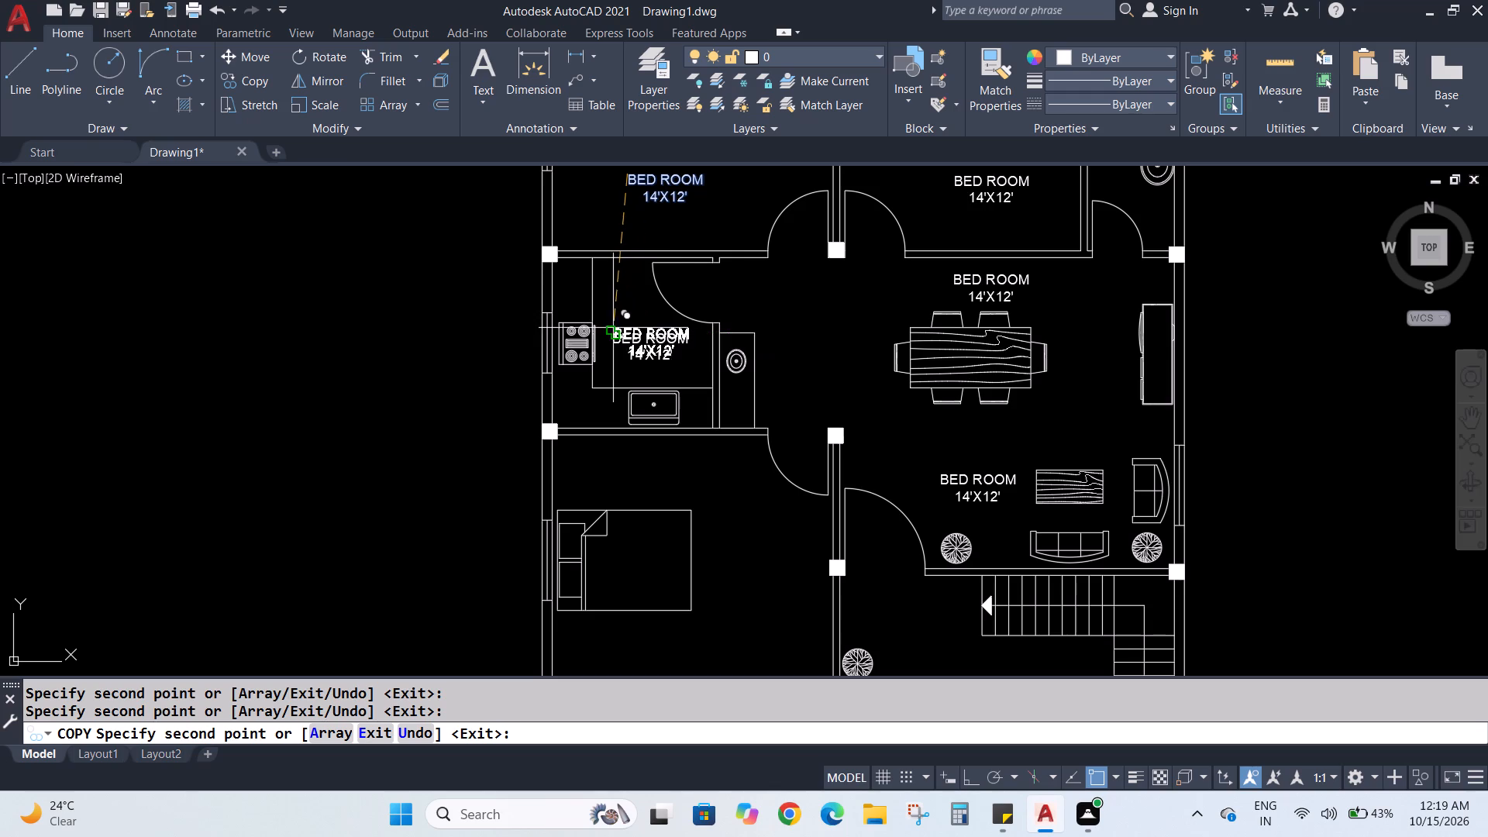
Place label copies beside the lower bedroom's bed, at three spots down the entrance passage, and outside below the entrance steps.
scroll(740, 372, "down", 2)
scroll(737, 514, "up", 2)
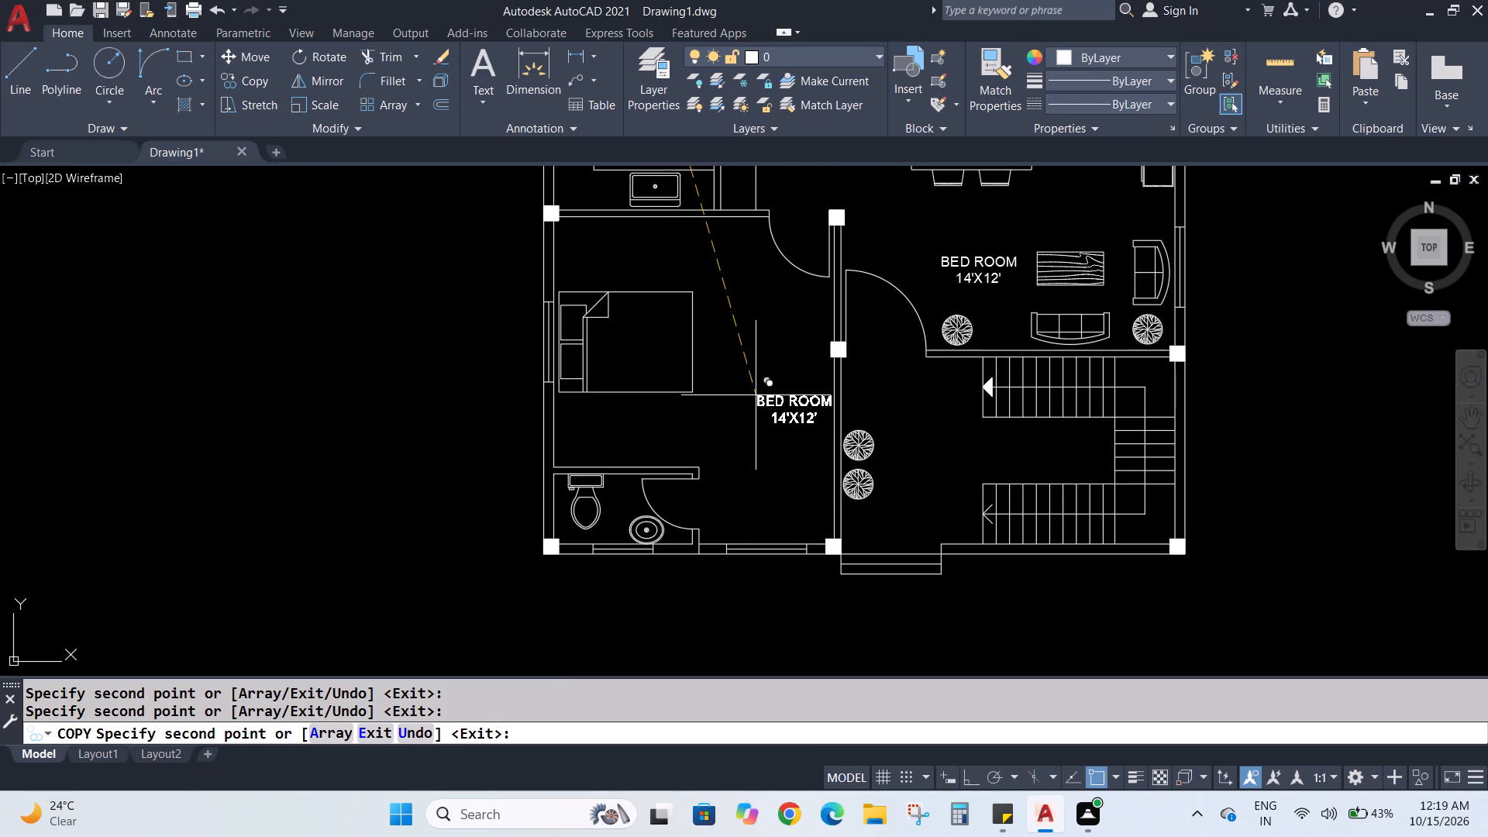
left_click(732, 345)
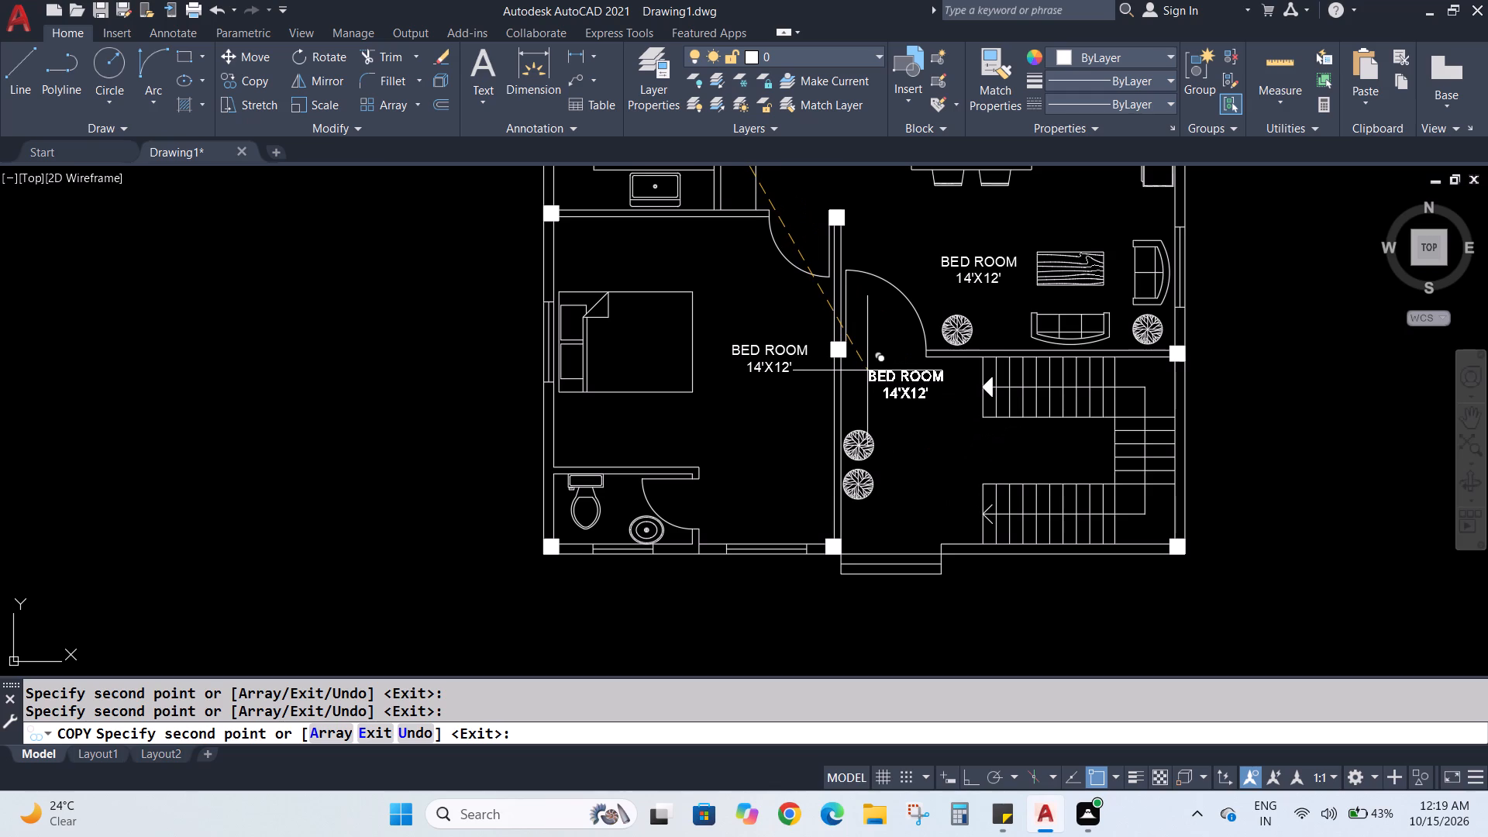
left_click(867, 370)
left_click(888, 434)
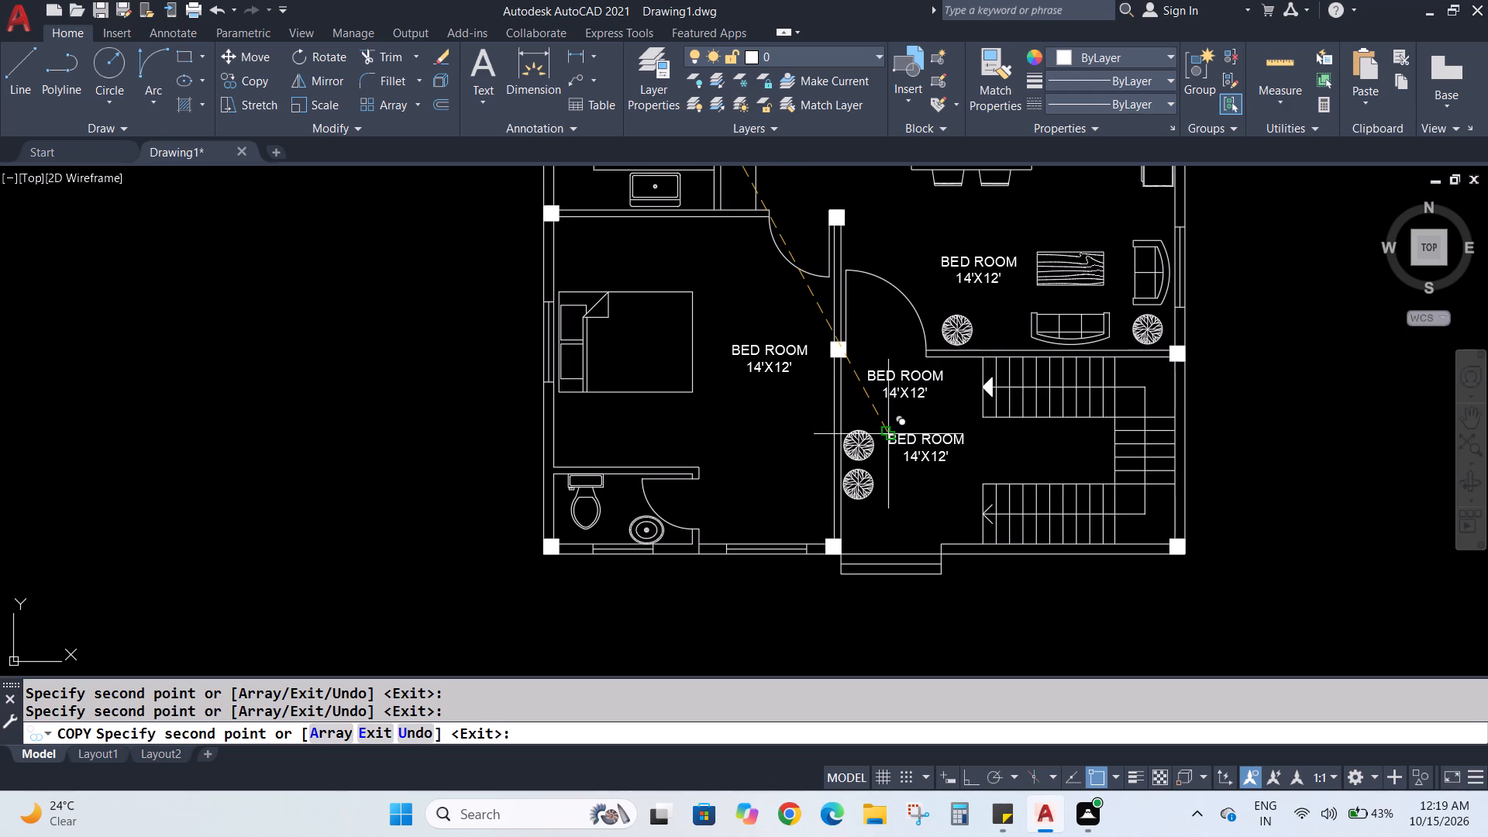
left_click(864, 515)
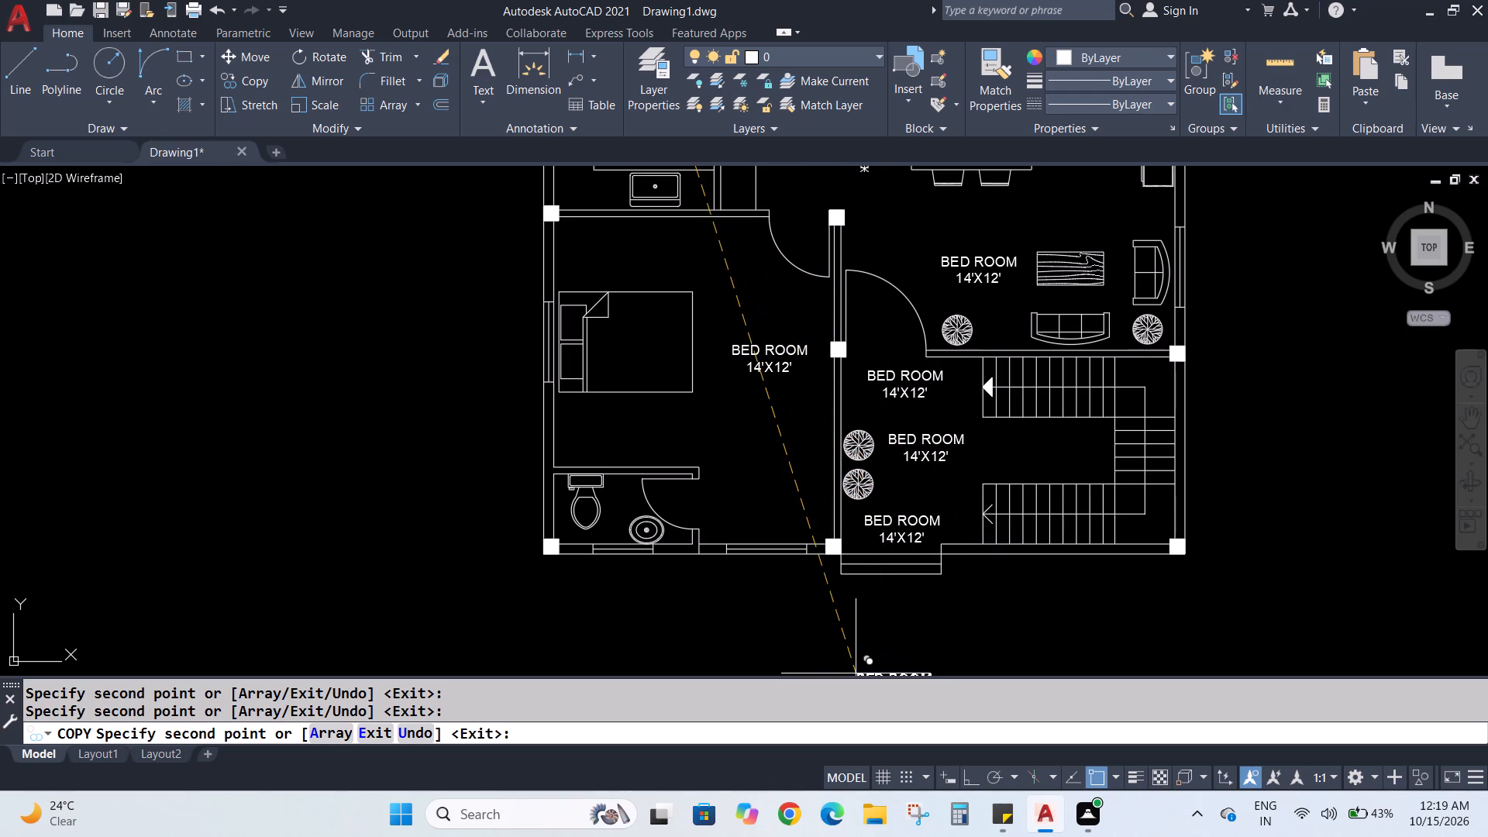
left_click(854, 590)
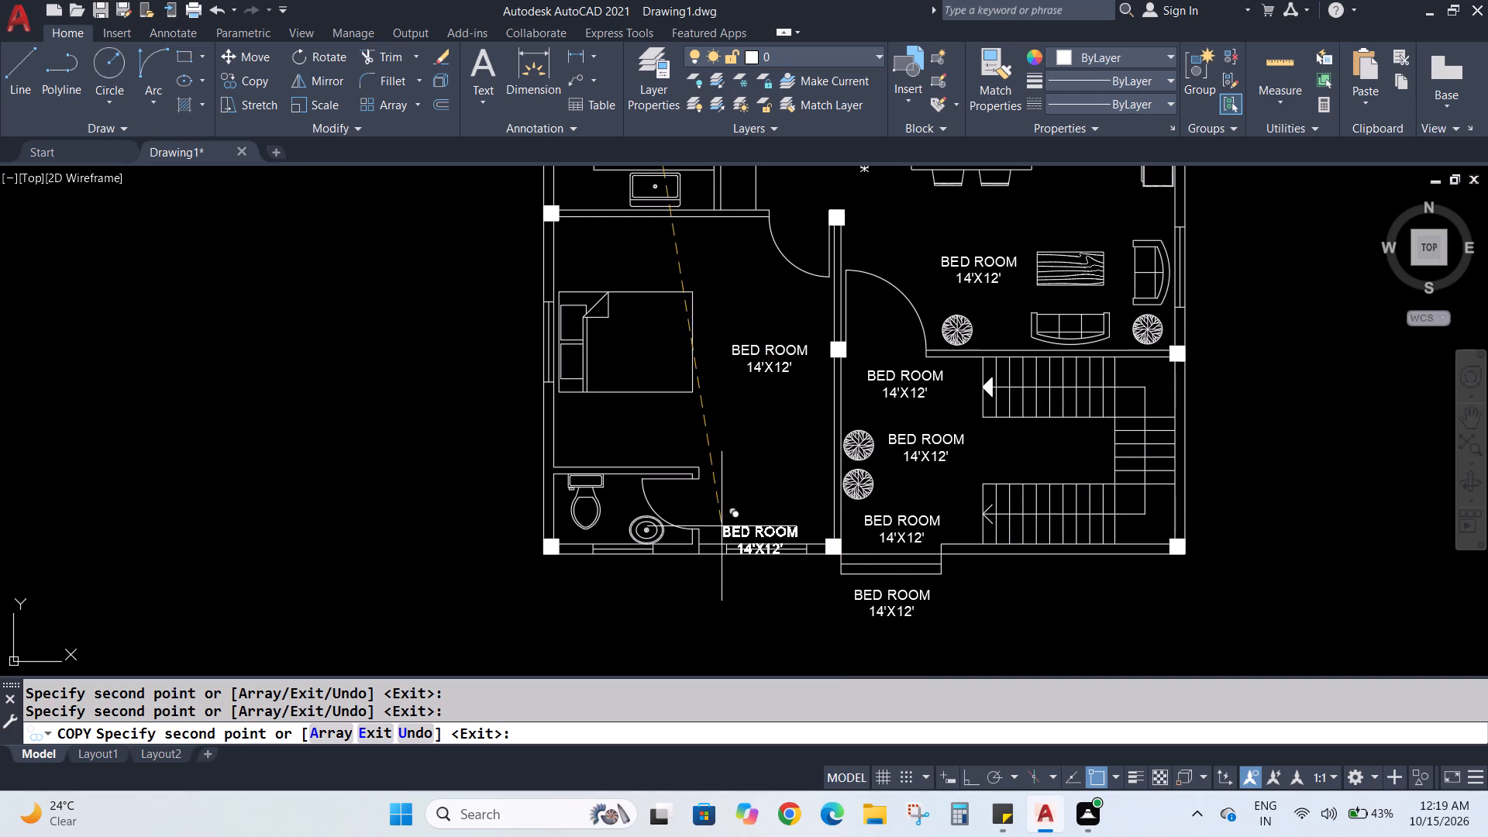
Place the last label copies in the lower-left bathroom beside the toilet and between the two staircase flights, and finish copying.
scroll(594, 498, "up", 2)
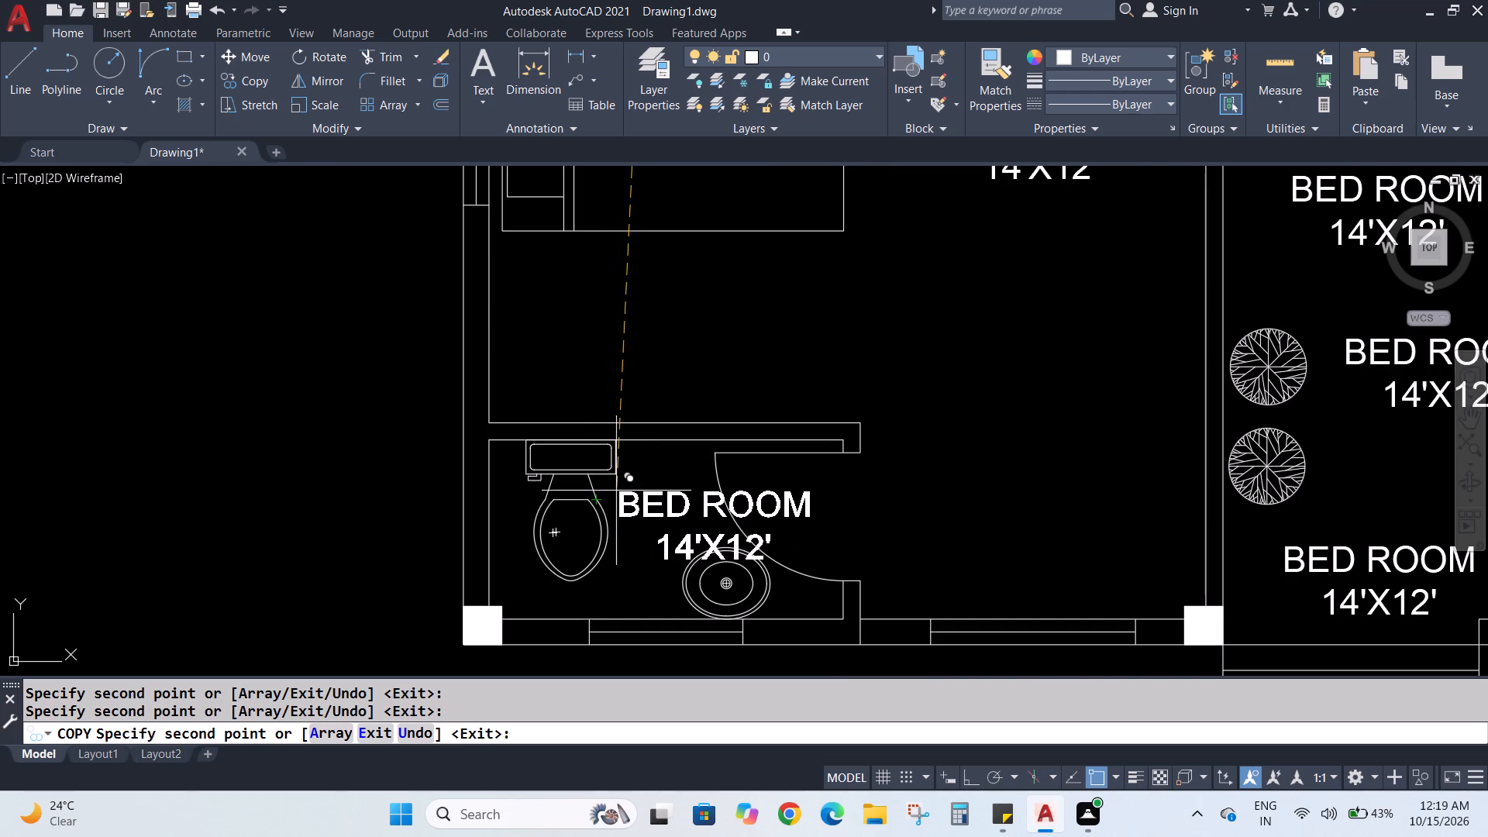
scroll(639, 486, "up", 1)
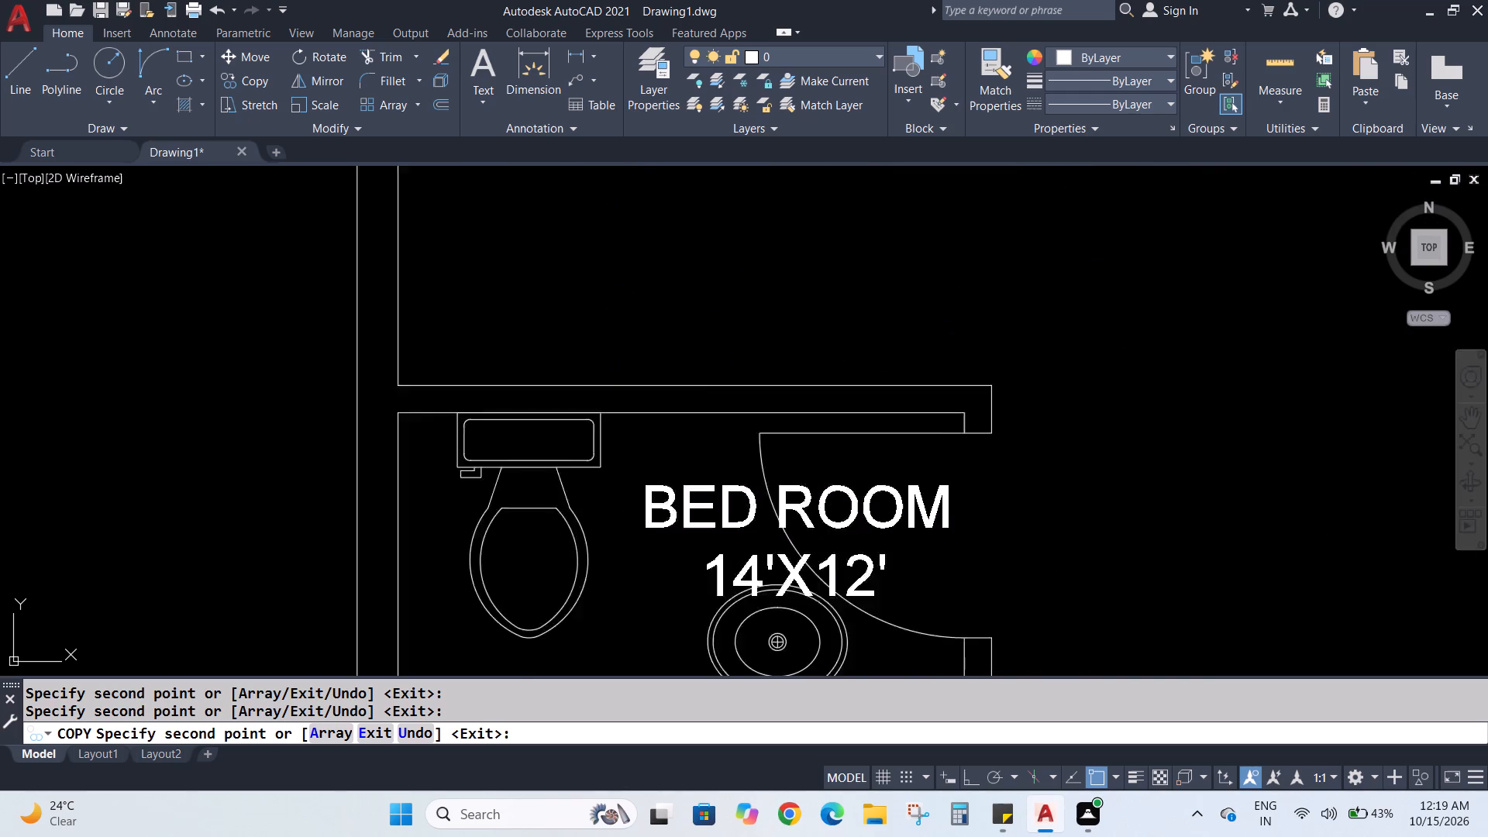
scroll(639, 486, "up", 1)
left_click(626, 460)
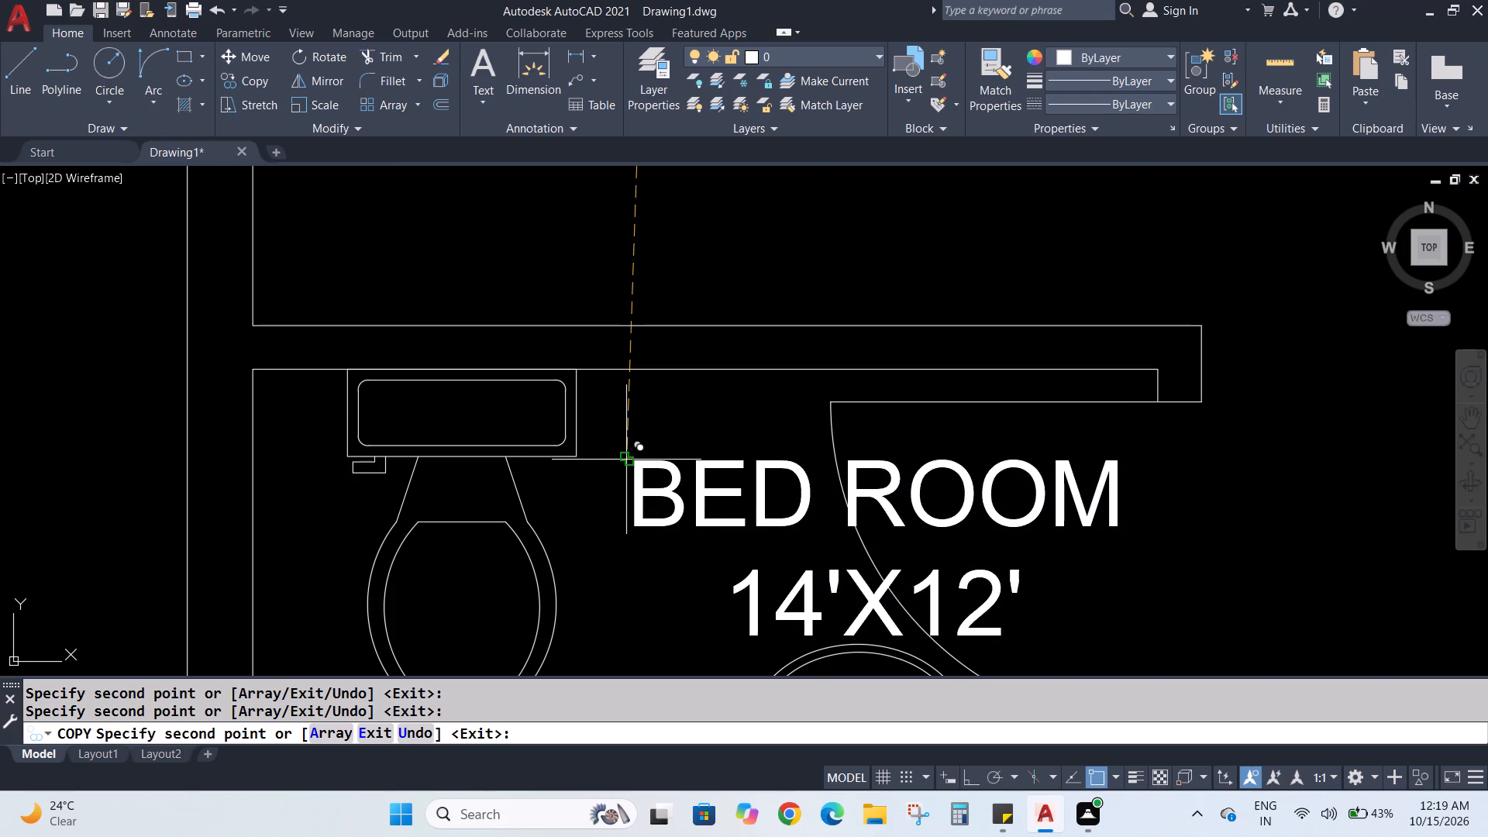
scroll(705, 415, "down", 6)
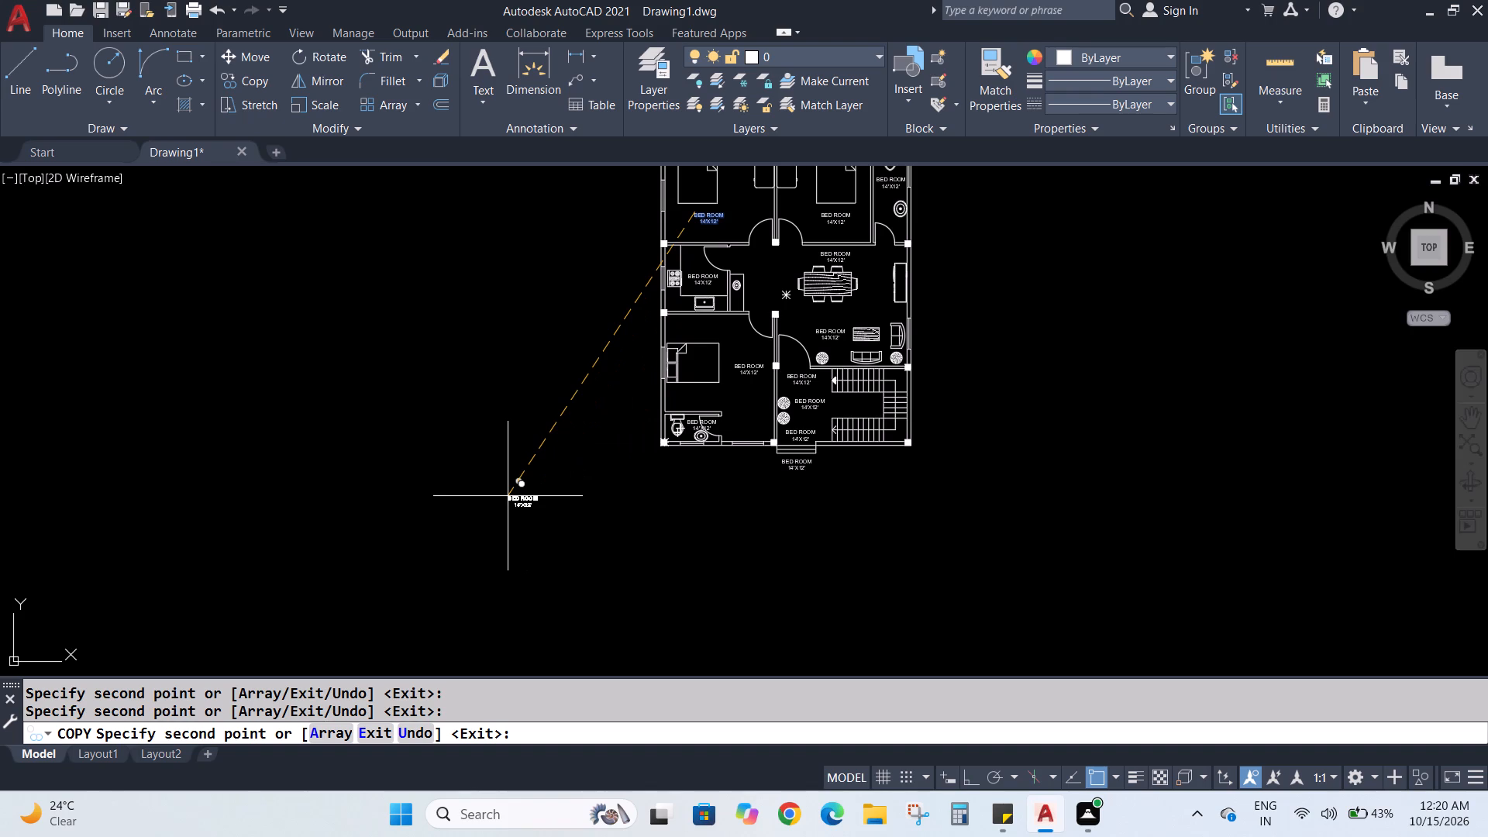
scroll(852, 411, "up", 2)
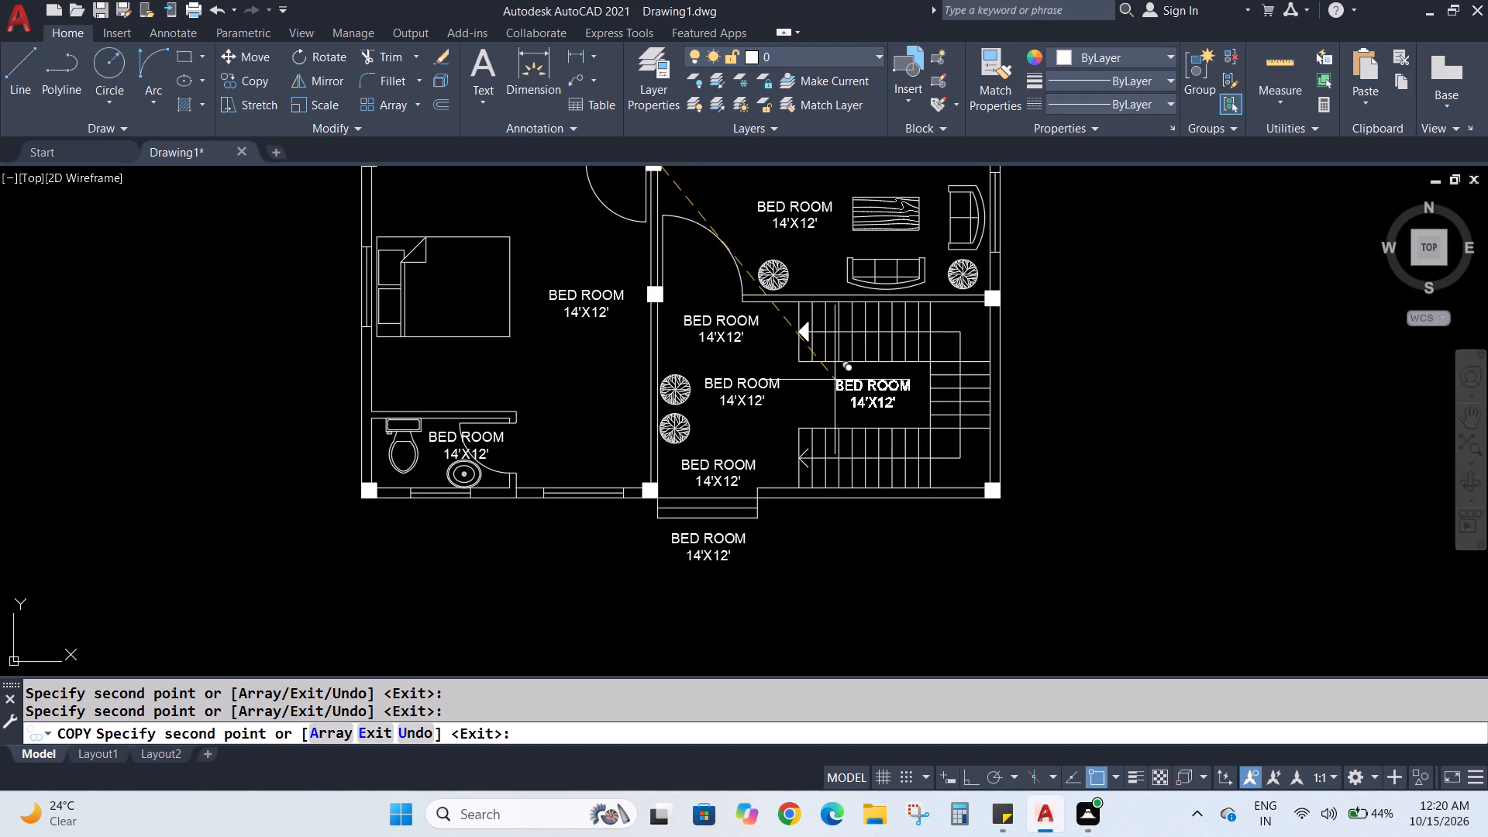
left_click(837, 380)
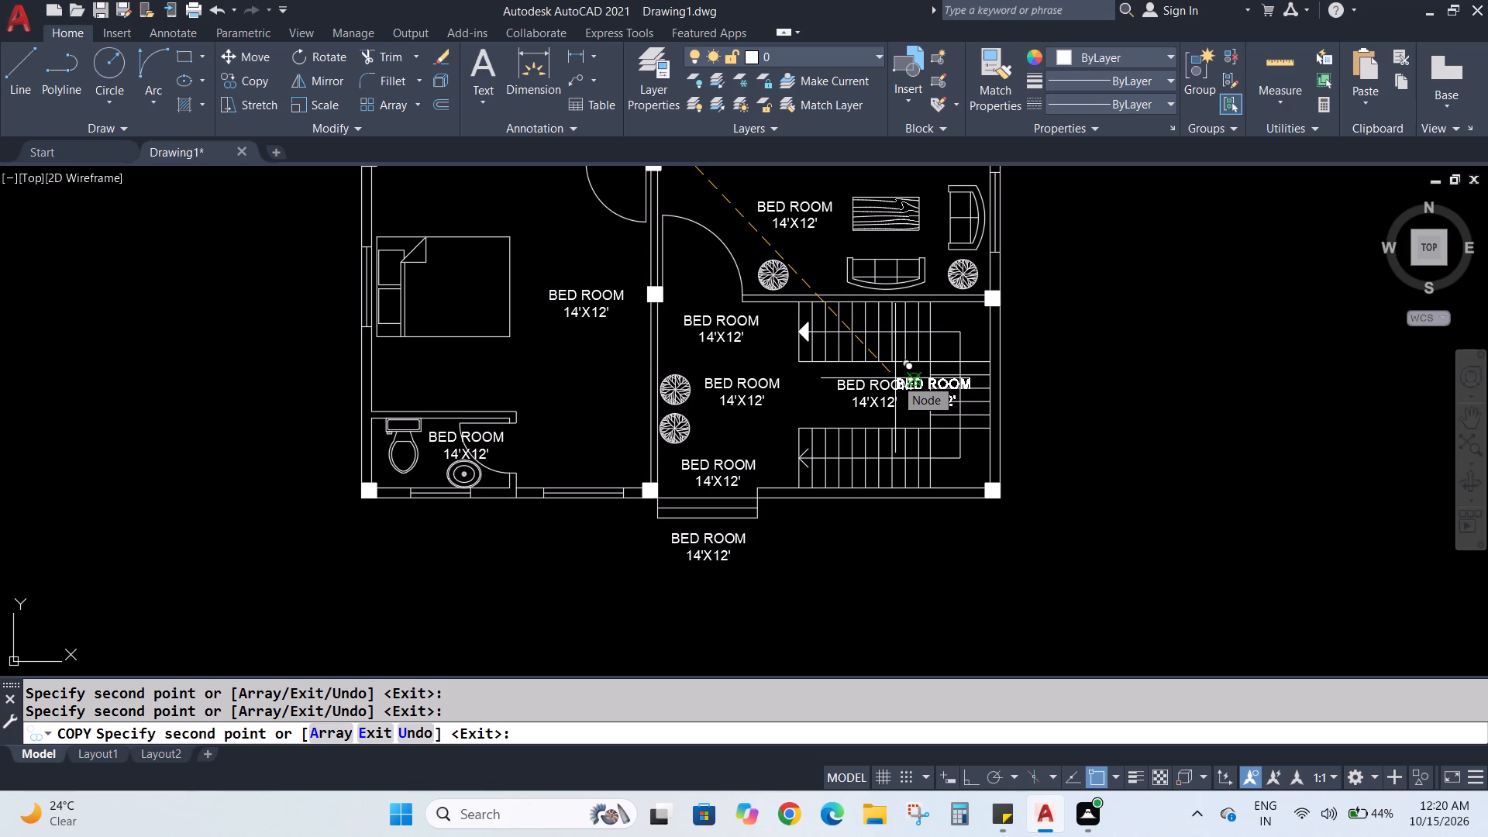
key("Escape")
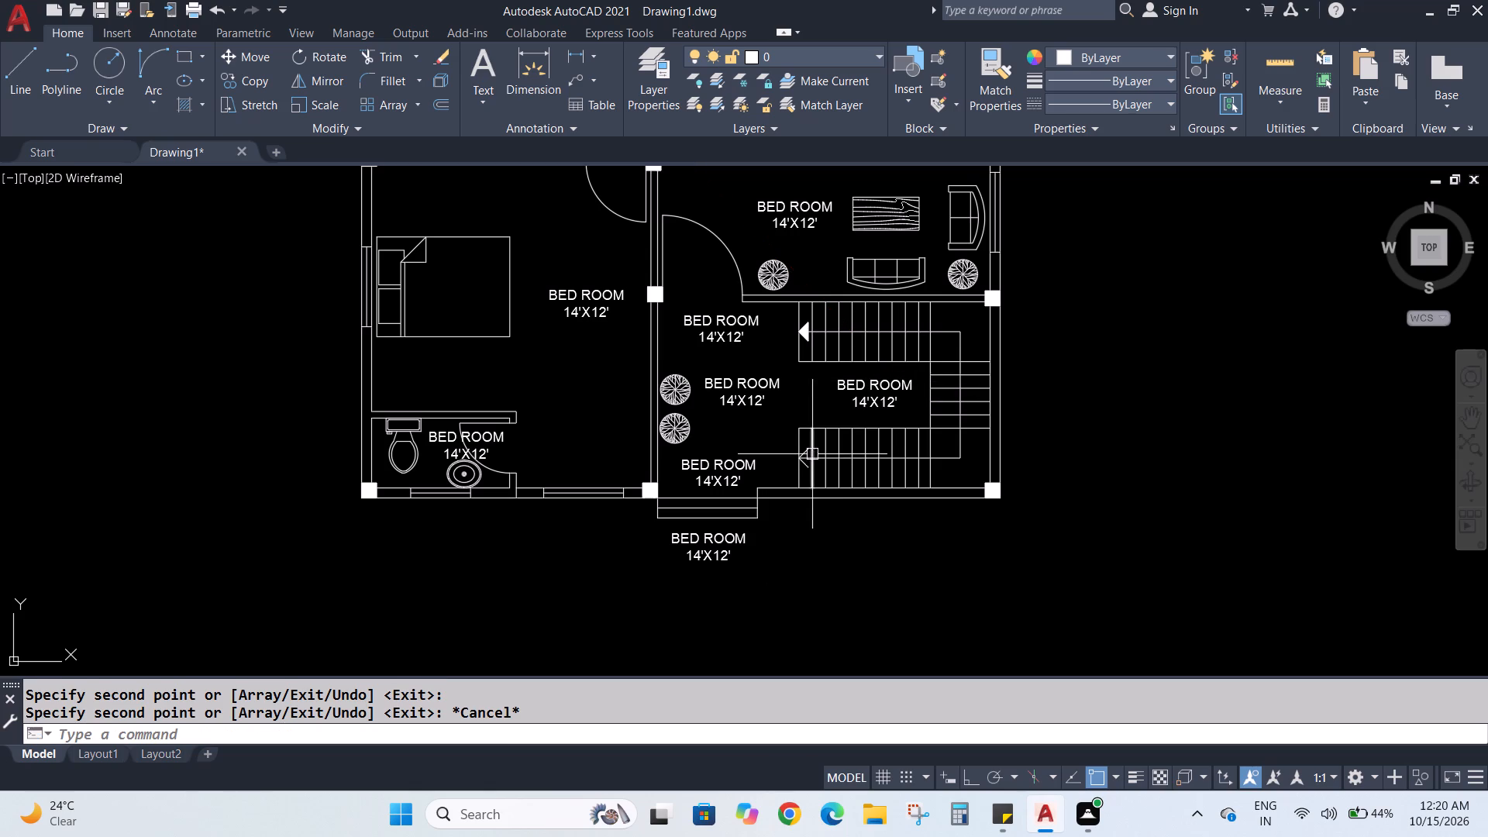
Replace the text of the label below the entrance steps with "GATE" and narrow its text box to about 2'-3".
double_click(724, 550)
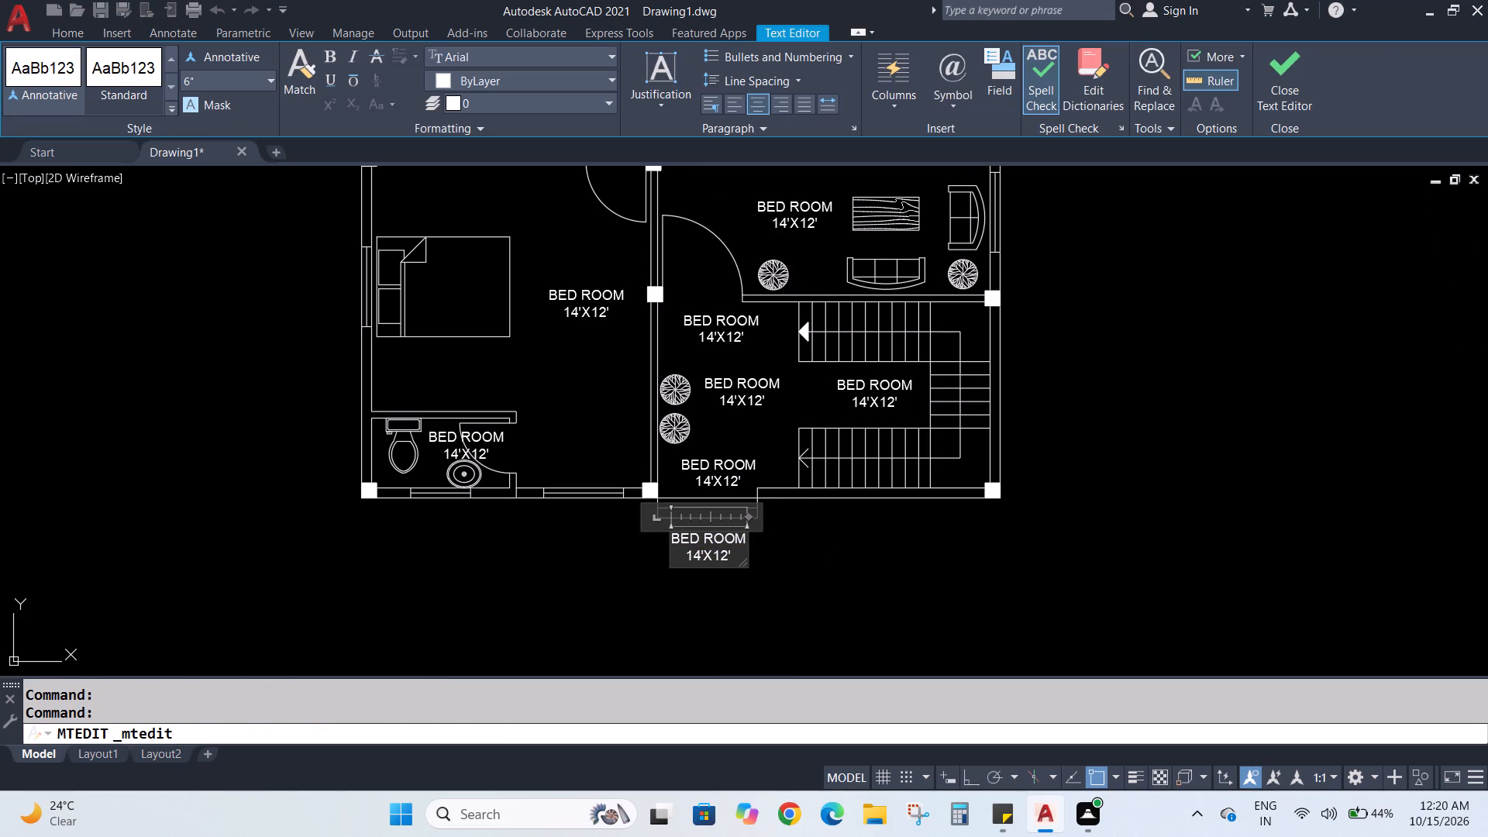
left_click(732, 555)
key("BackSpace")
key("BackSpace")
key("BackSpace")
key("BackSpace")
key("BackSpace")
key("BackSpace")
key("BackSpace")
key("BackSpace")
key("BackSpace")
key("BackSpace")
key("BackSpace")
key("BackSpace")
key("BackSpace")
key("BackSpace")
key("BackSpace")
key("BackSpace")
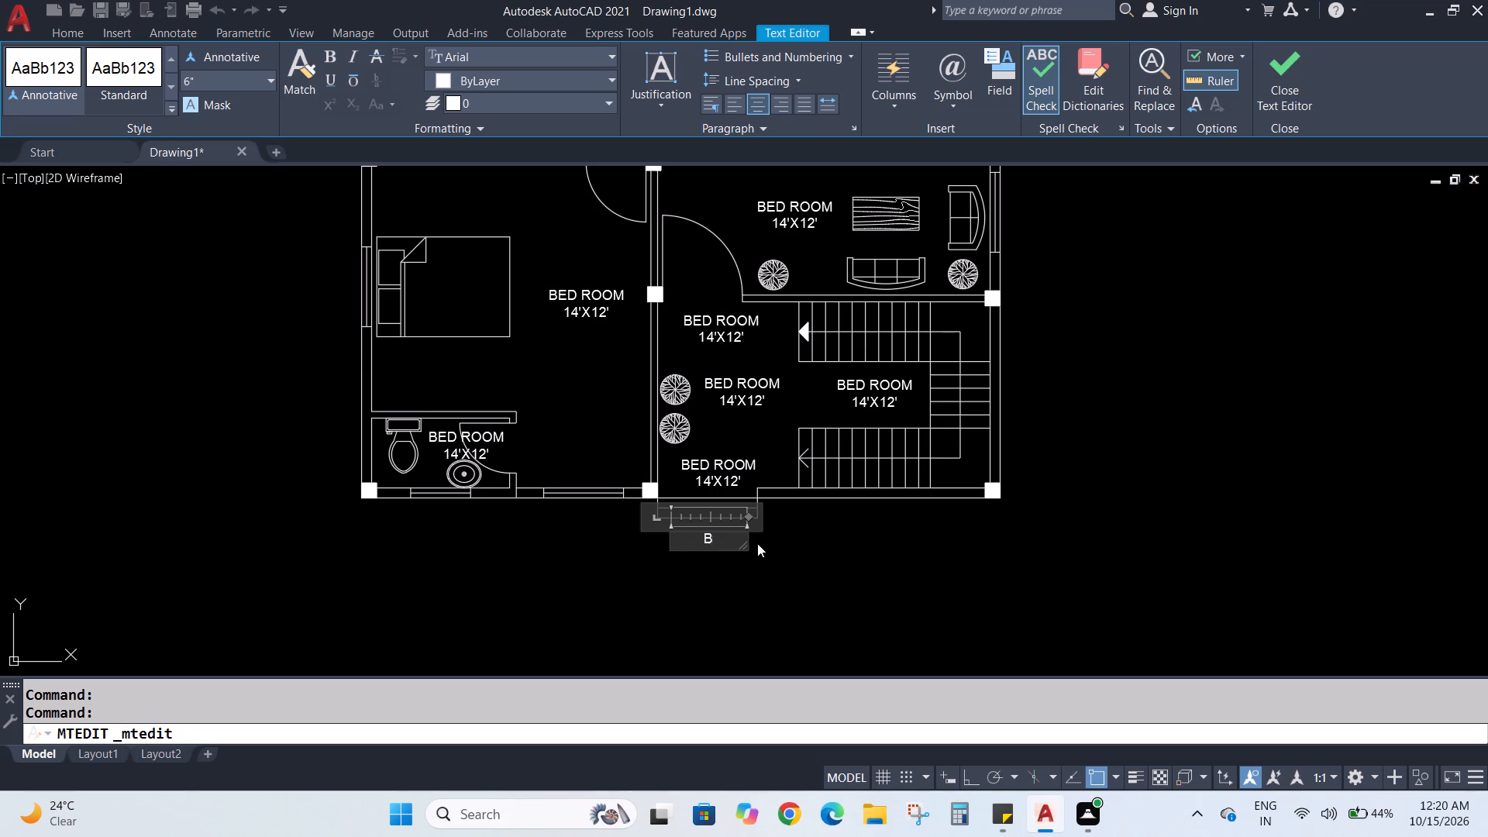
key("BackSpace")
type("GATE")
left_click_drag(749, 515, 717, 523)
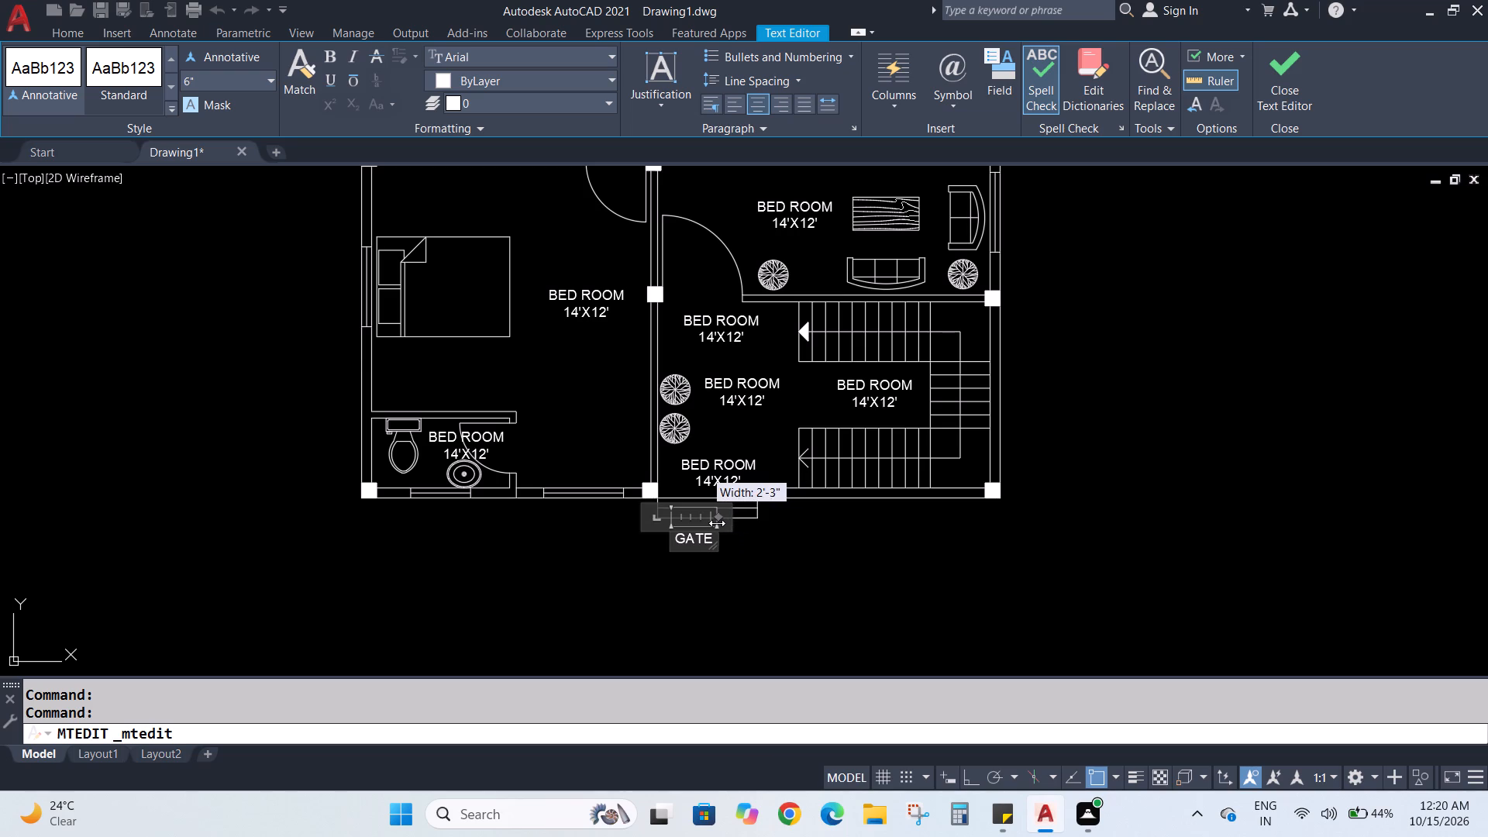
left_click_drag(717, 523, 715, 523)
left_click(778, 549)
Move the "GATE" label sideways so it sits centred below the entrance steps.
left_click(688, 536)
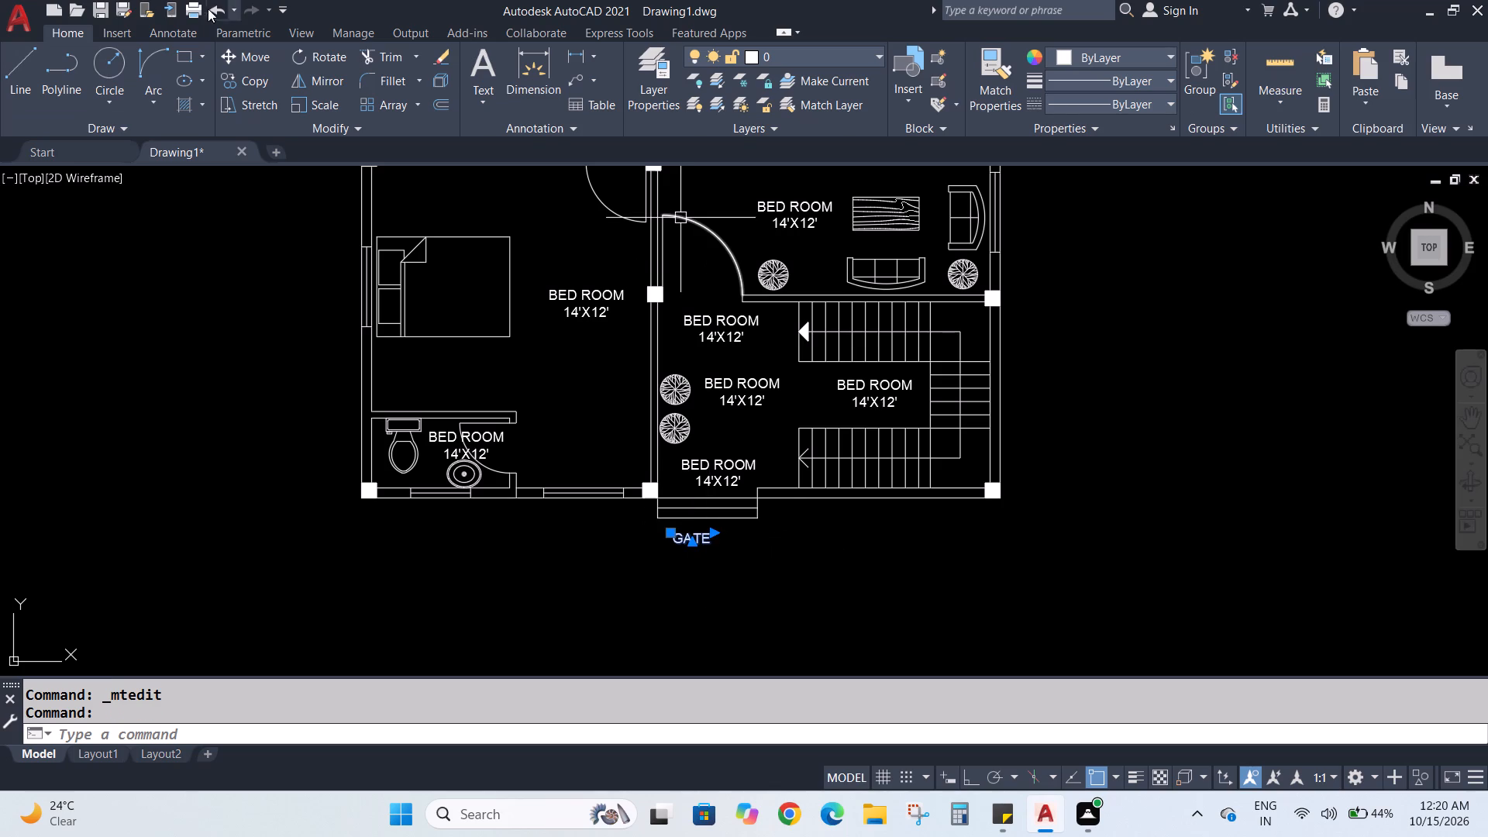
left_click(246, 57)
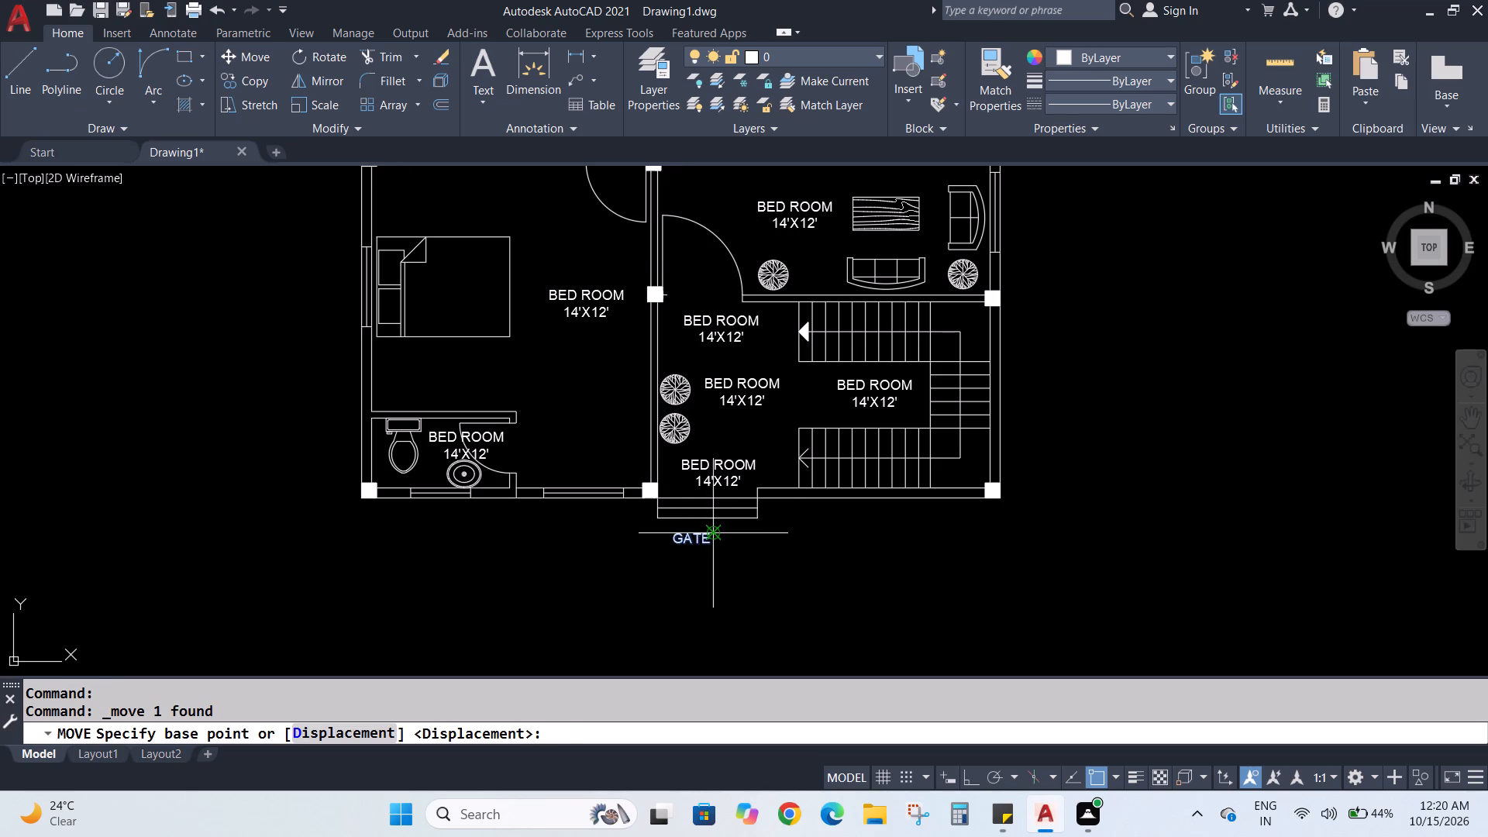
left_click(710, 533)
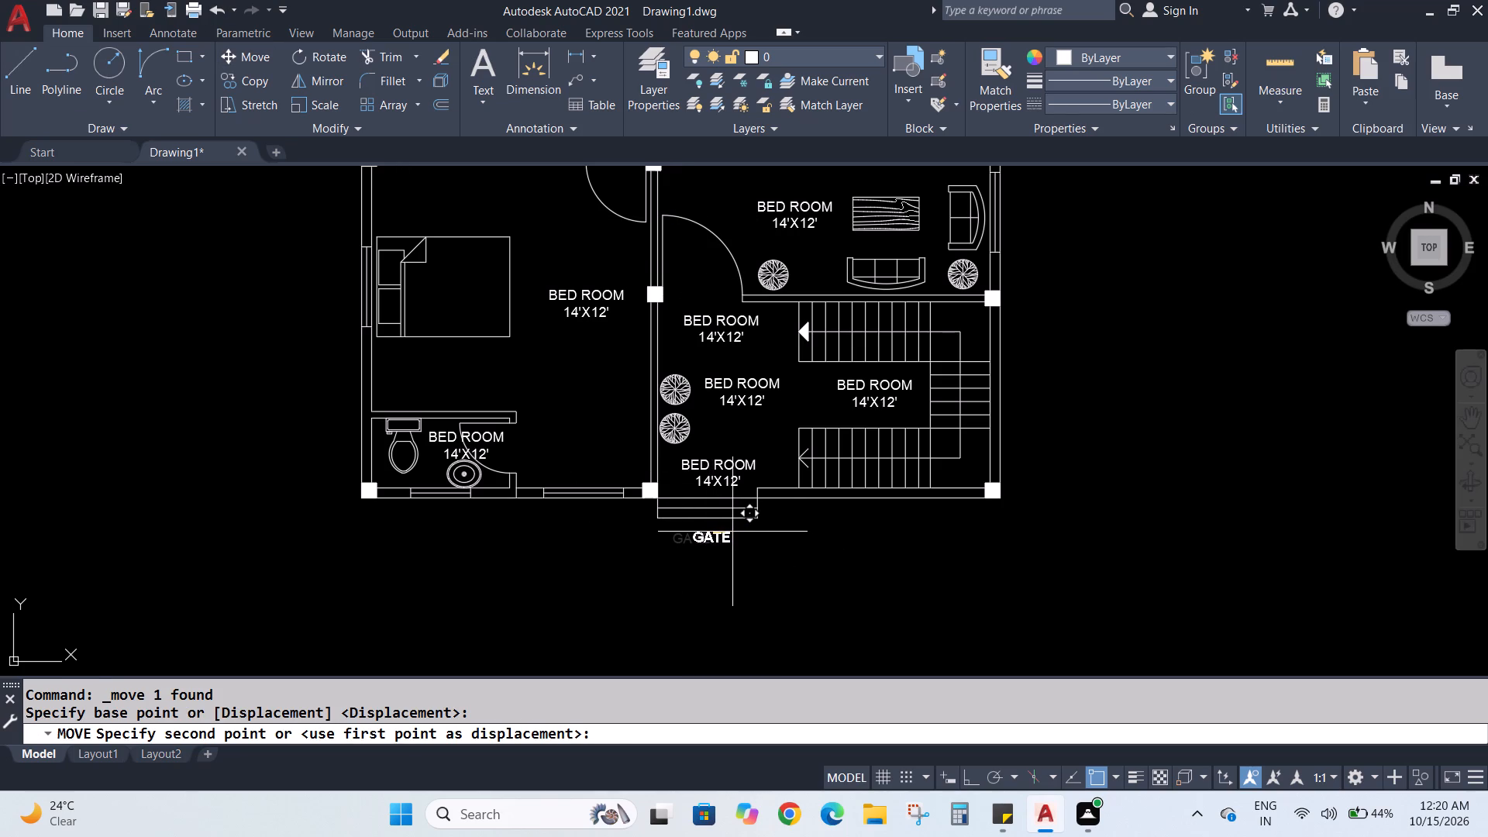
left_click(732, 532)
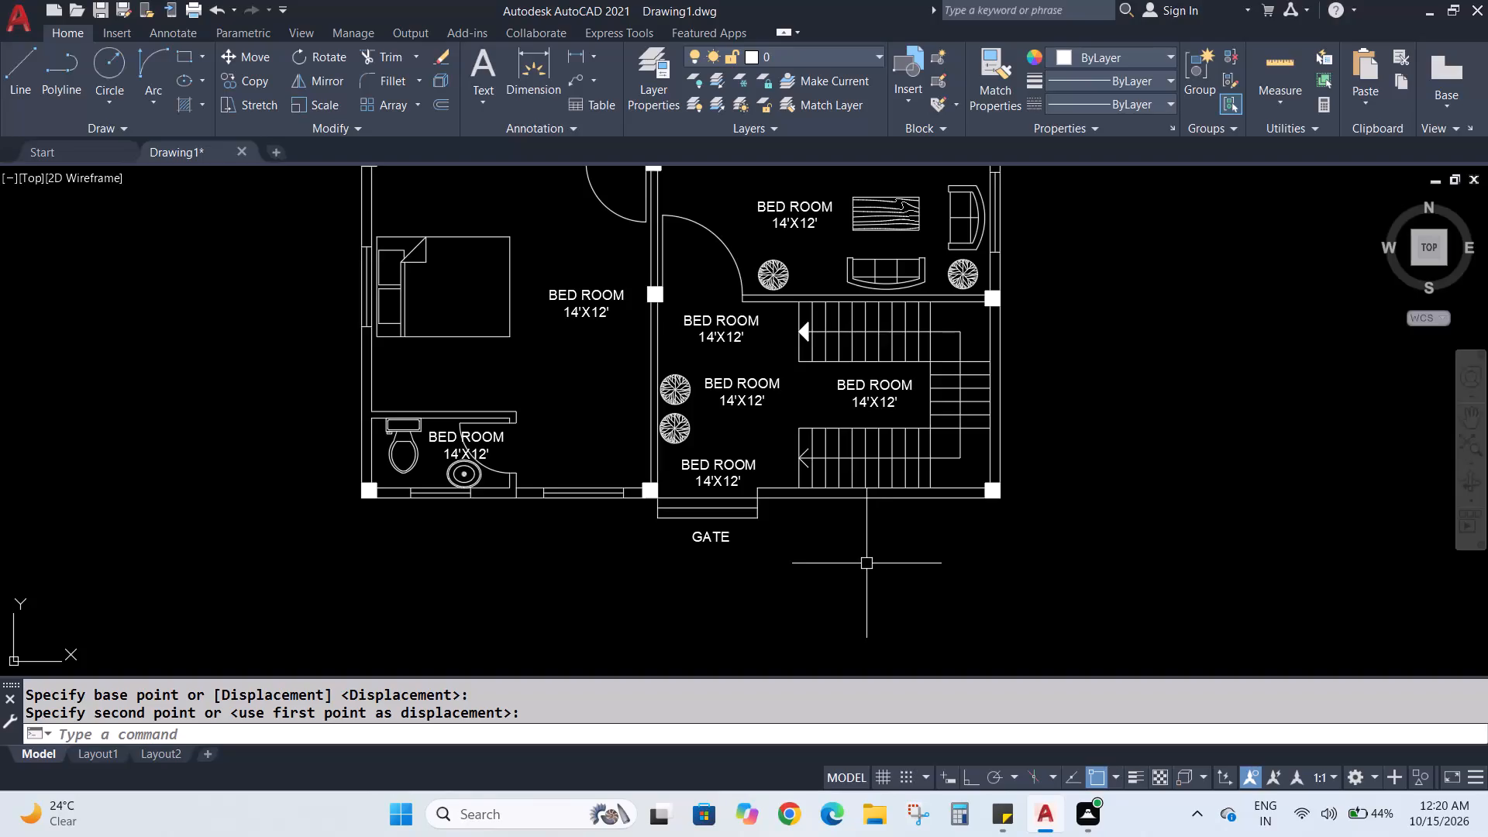
Replace the text of the label just inside the entrance, above the steps, with "ENTRY".
double_click(739, 482)
left_click(748, 481)
key("BackSpace")
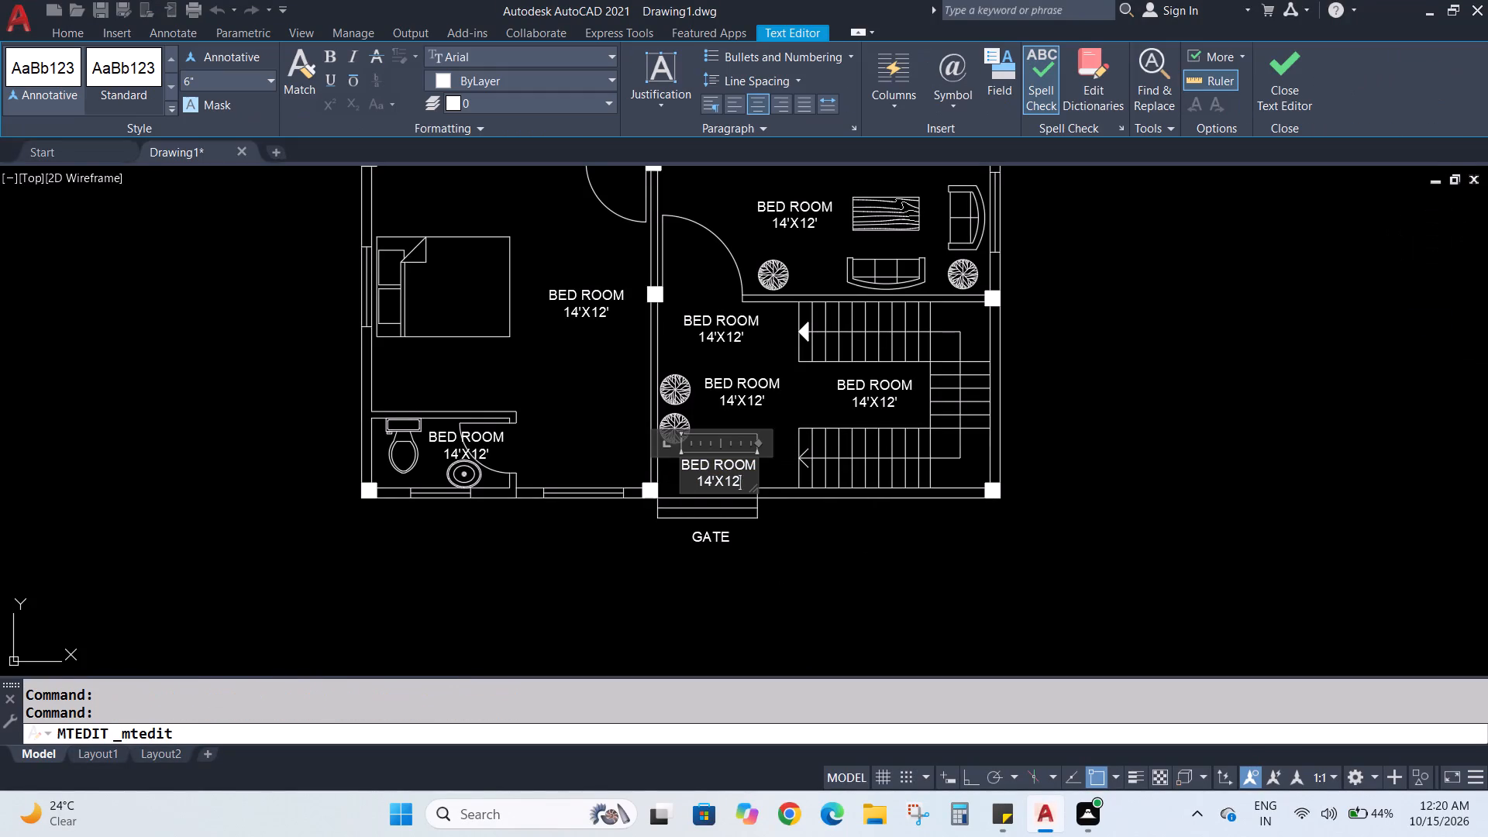
key("BackSpace")
key("BackSpace")
key("BackSpace")
key("BackSpace")
key("BackSpace")
key("BackSpace")
key("BackSpace")
key("BackSpace")
key("BackSpace")
key("BackSpace")
key("BackSpace")
key("BackSpace")
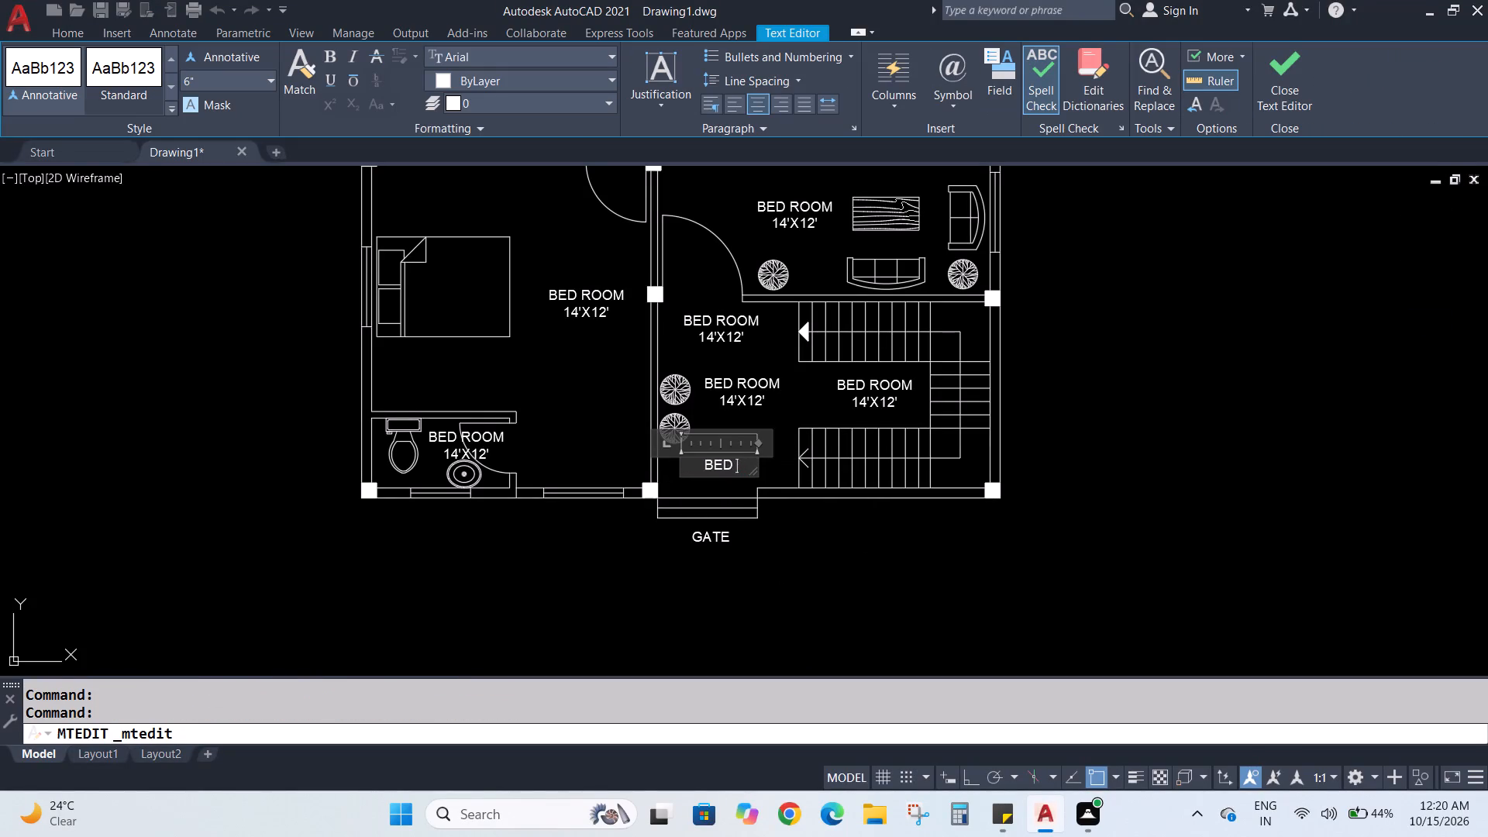
key("BackSpace")
key("BackSpace")
key("BackSpace")
key("BackSpace")
key("BackSpace")
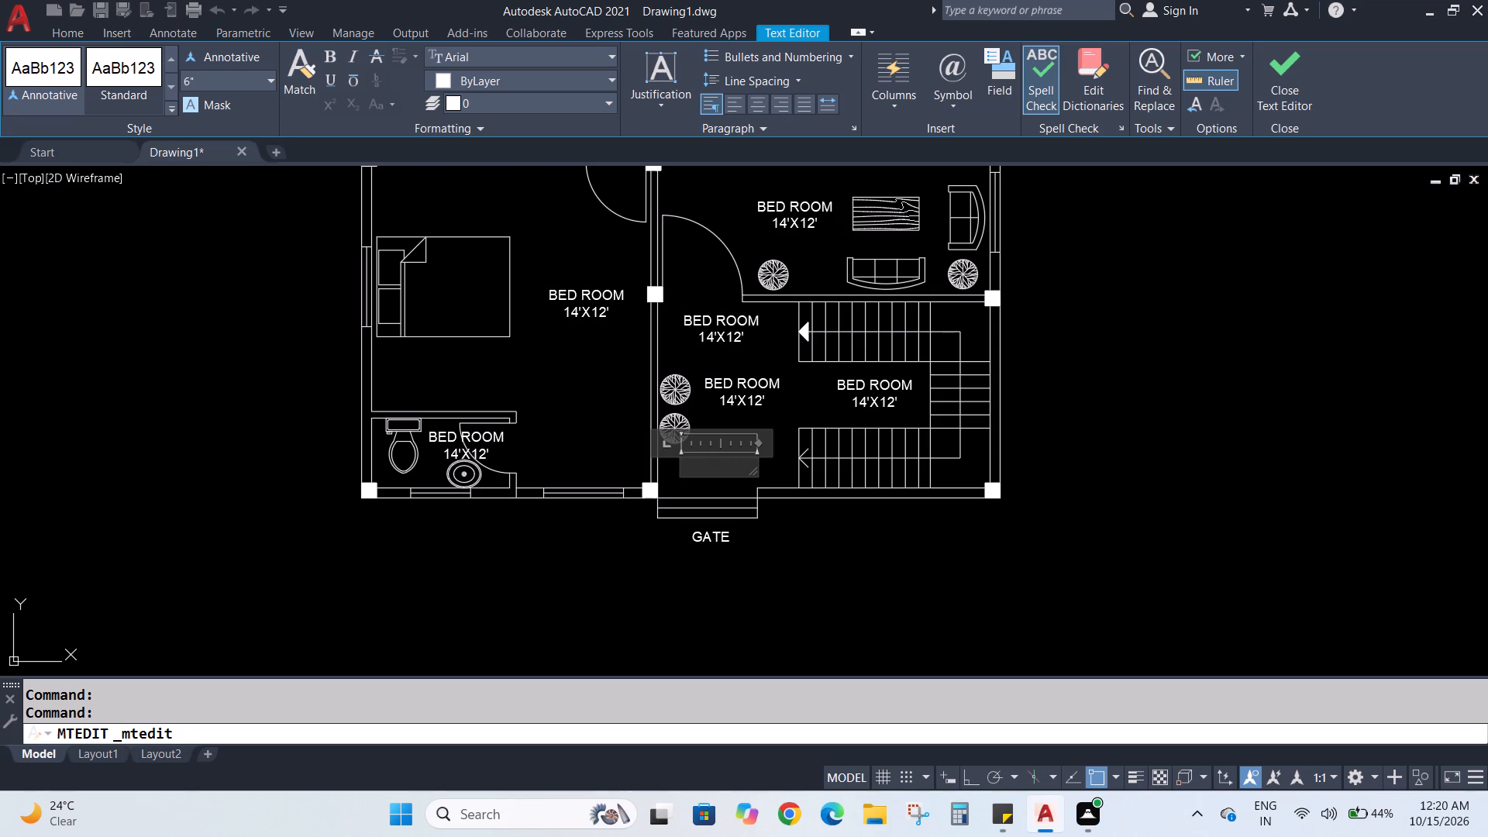
type("ENTRY")
Centre-align the "ENTRY" text and narrow its text box to fit the word.
left_click_drag(729, 465, 665, 467)
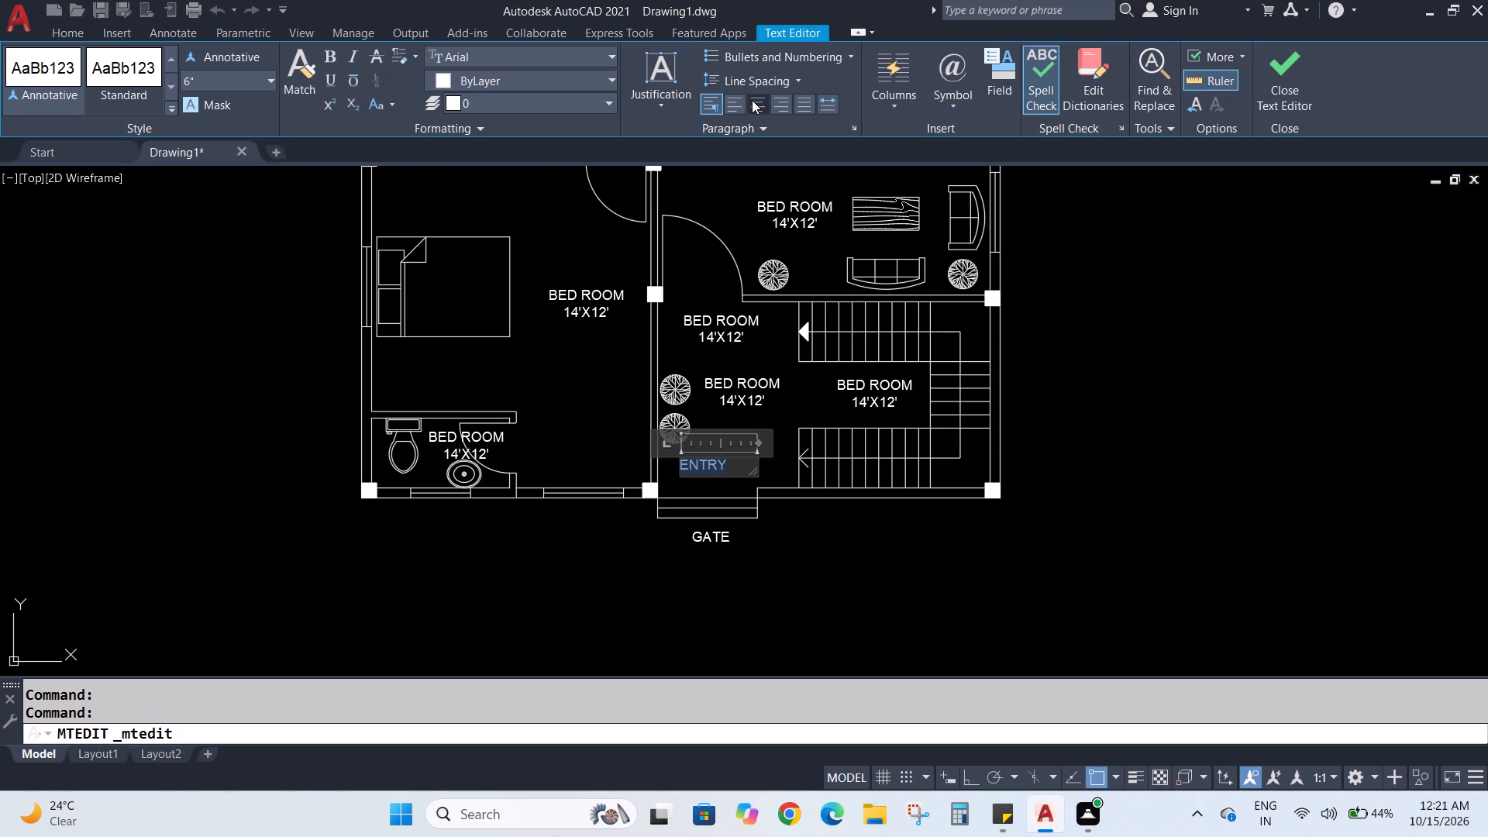
left_click(752, 100)
left_click_drag(757, 443, 746, 447)
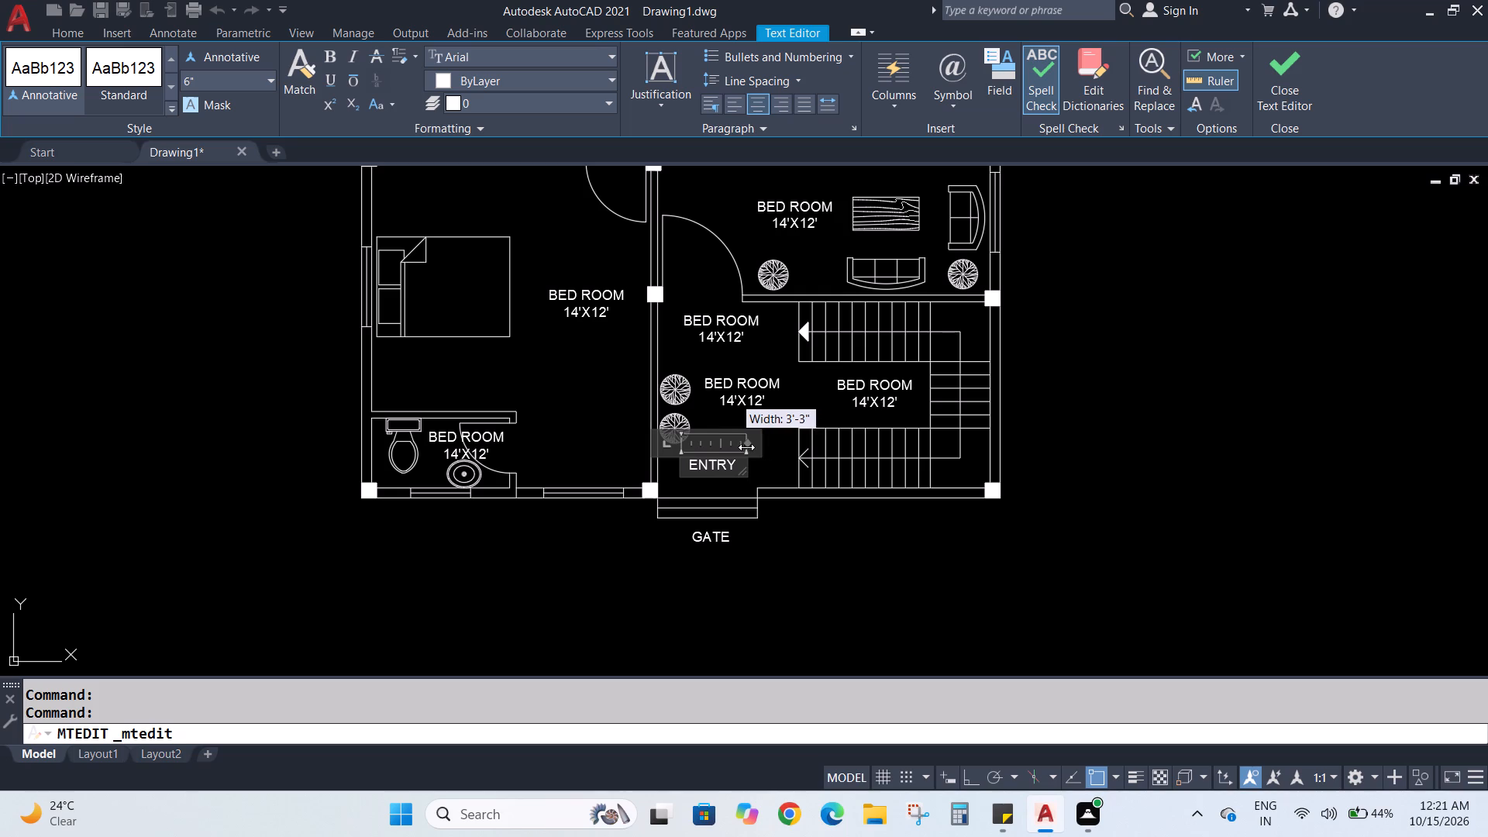
left_click_drag(746, 447, 730, 447)
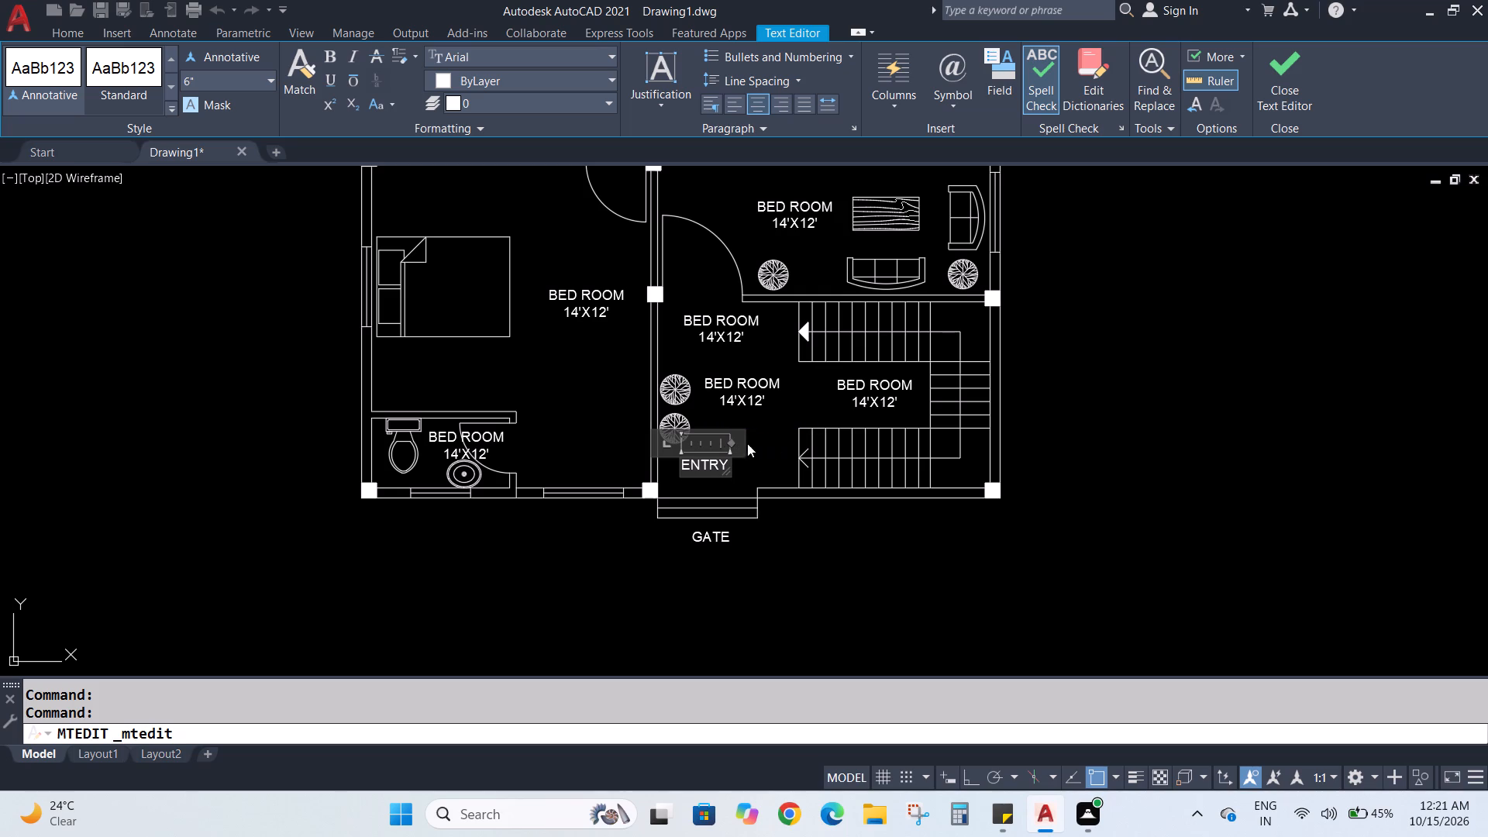
left_click(752, 463)
Move the "ENTRY" label down and sideways in small shifts so it sits roughly centred just inside the entrance steps, above "GATE".
left_click(721, 469)
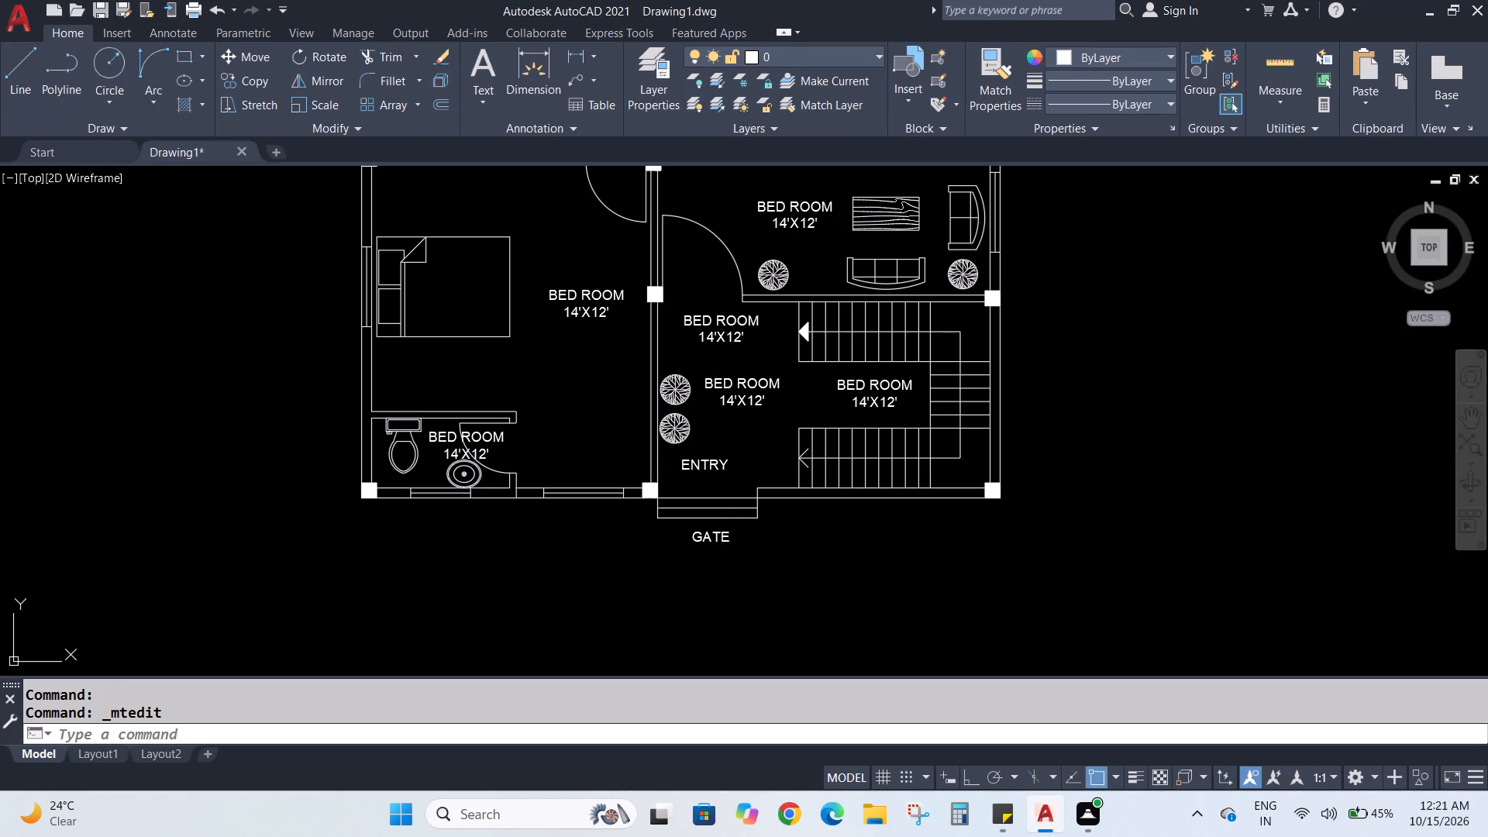
left_click(235, 61)
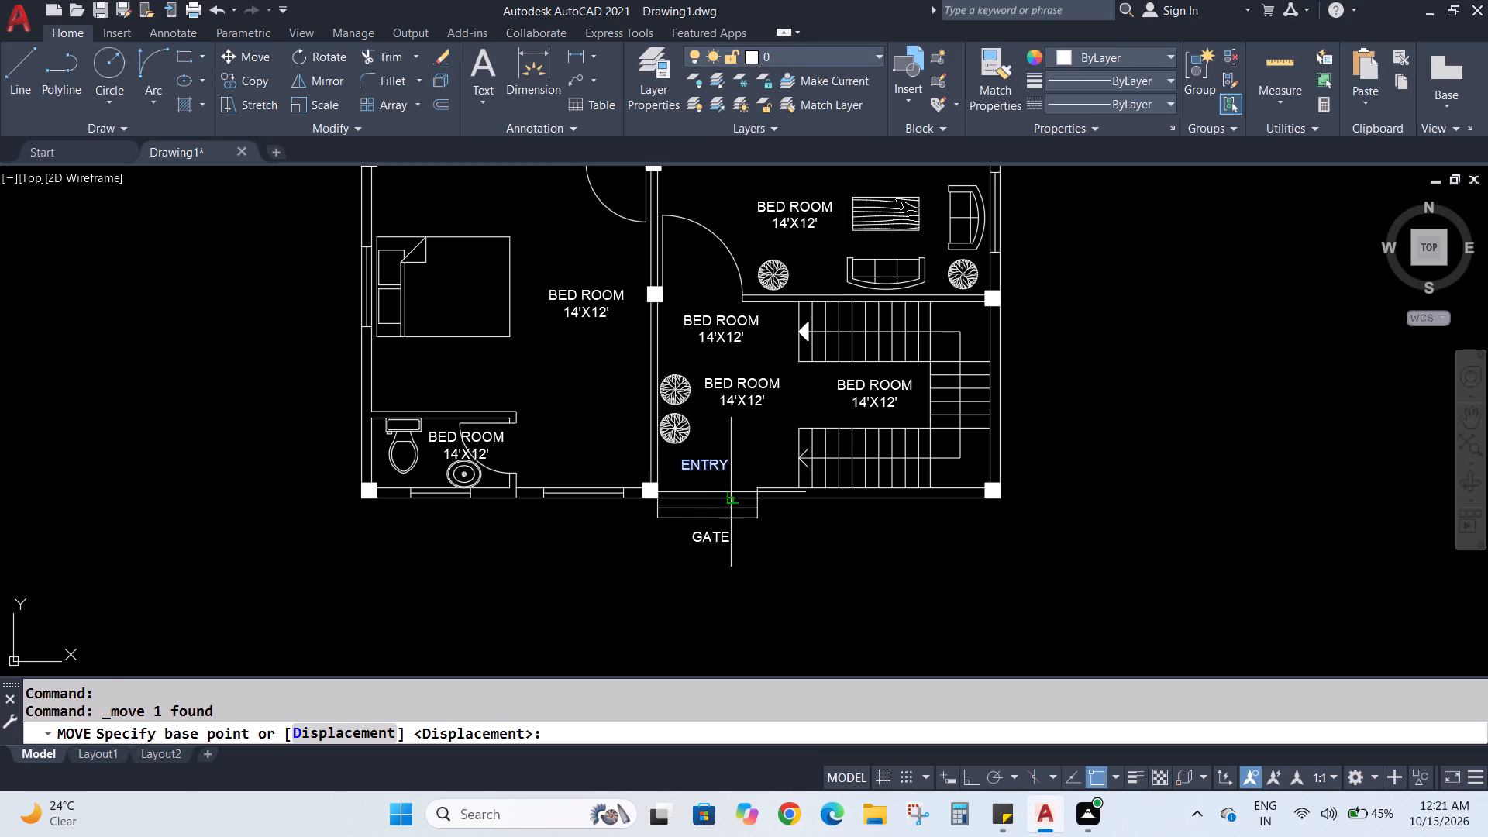
left_click(728, 461)
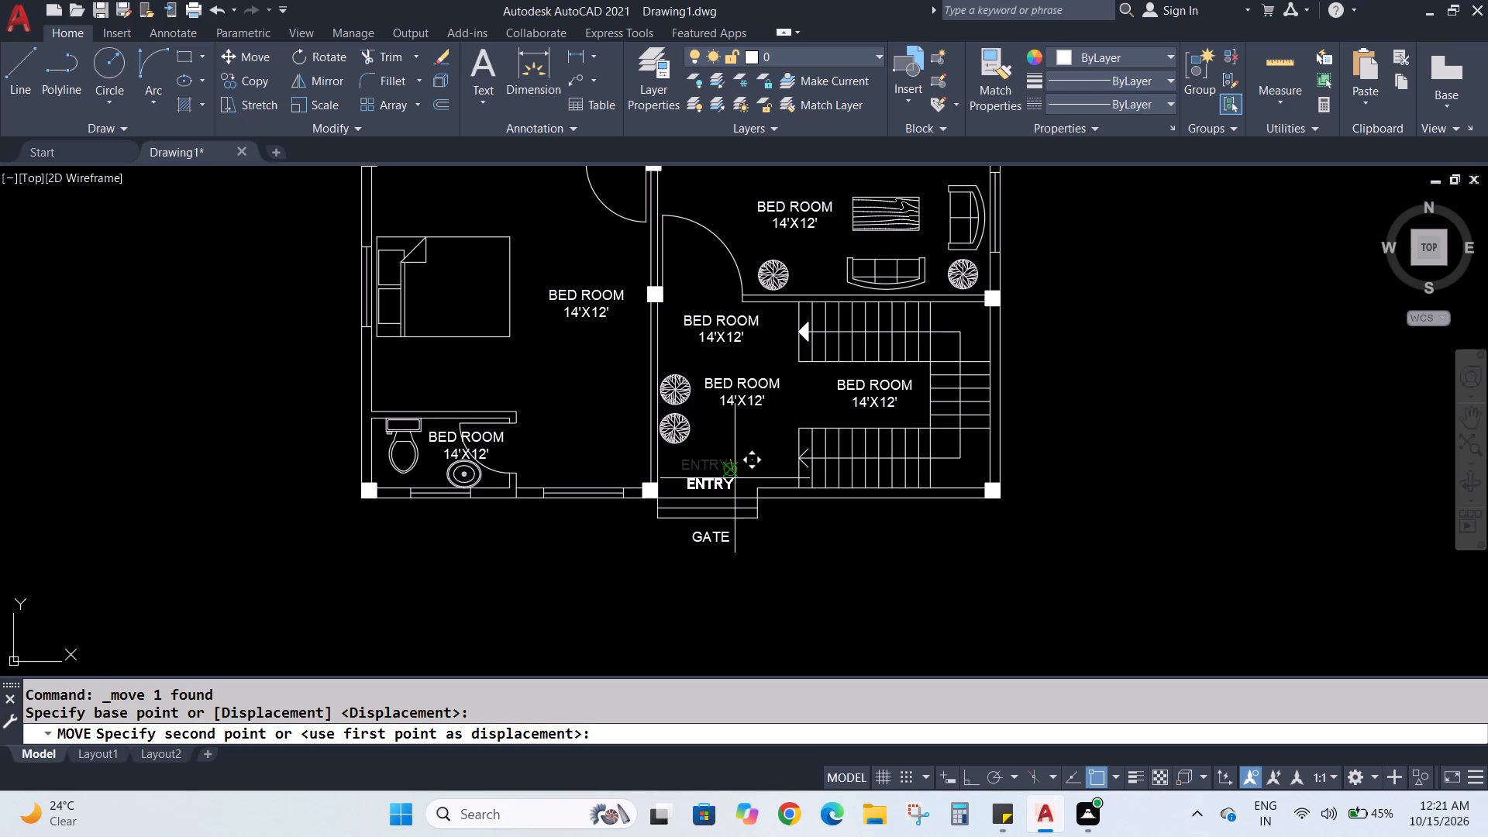
left_click(735, 478)
scroll(714, 481, "up", 2)
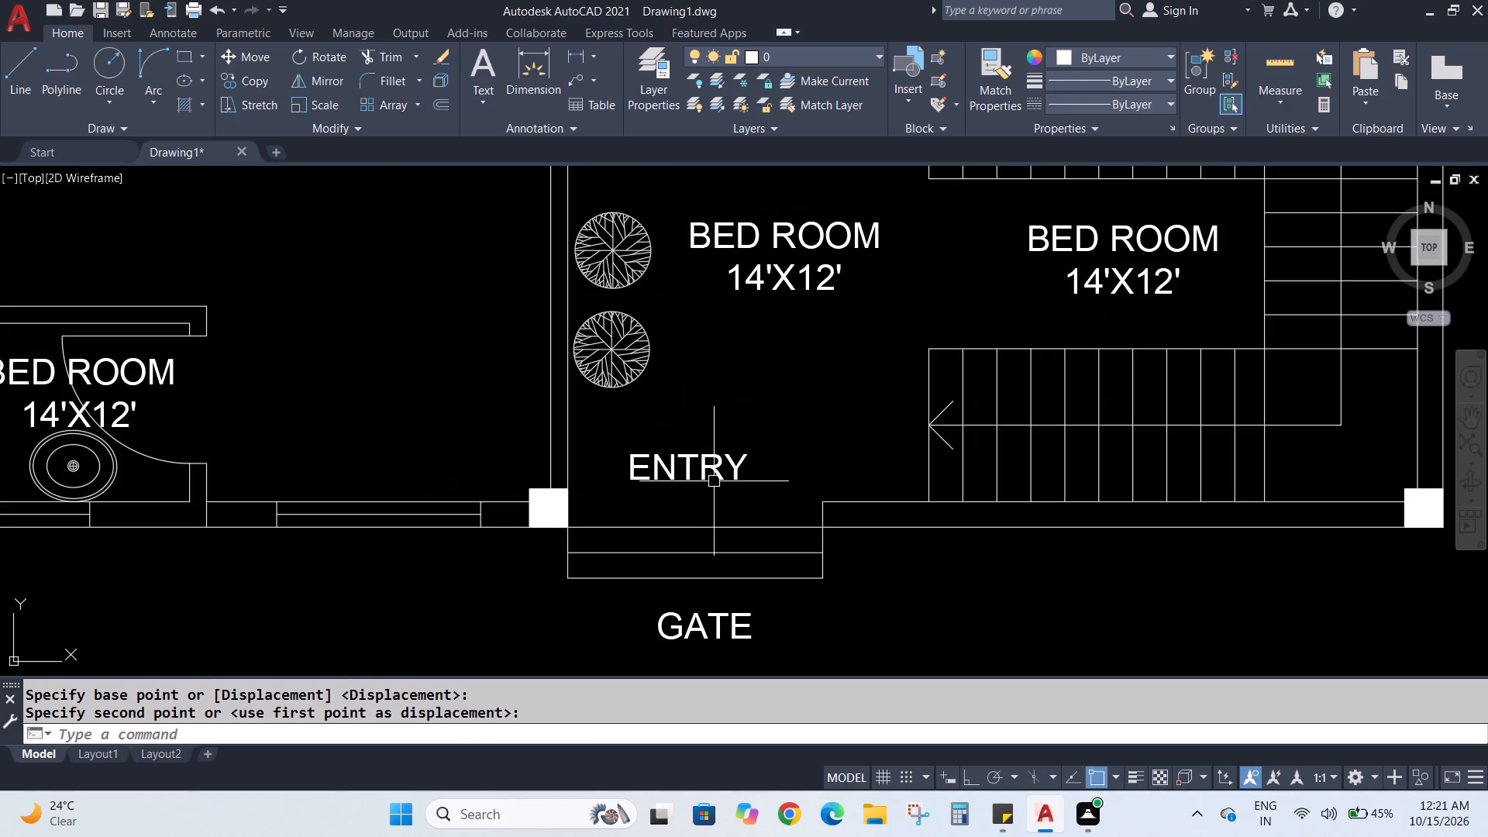
left_click(718, 469)
scroll(734, 483, "up", 2)
scroll(737, 480, "down", 1)
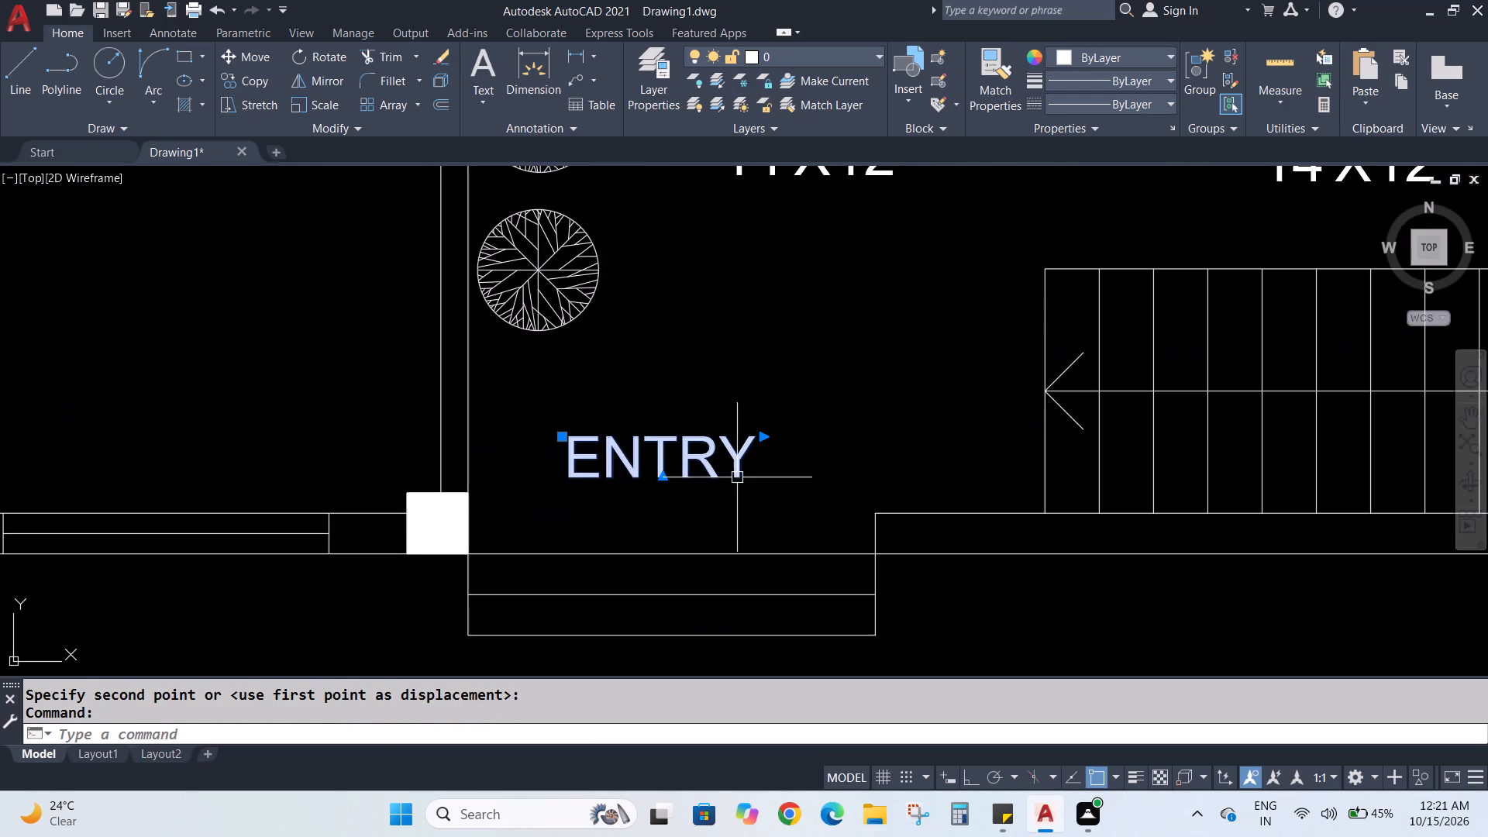
left_click(260, 56)
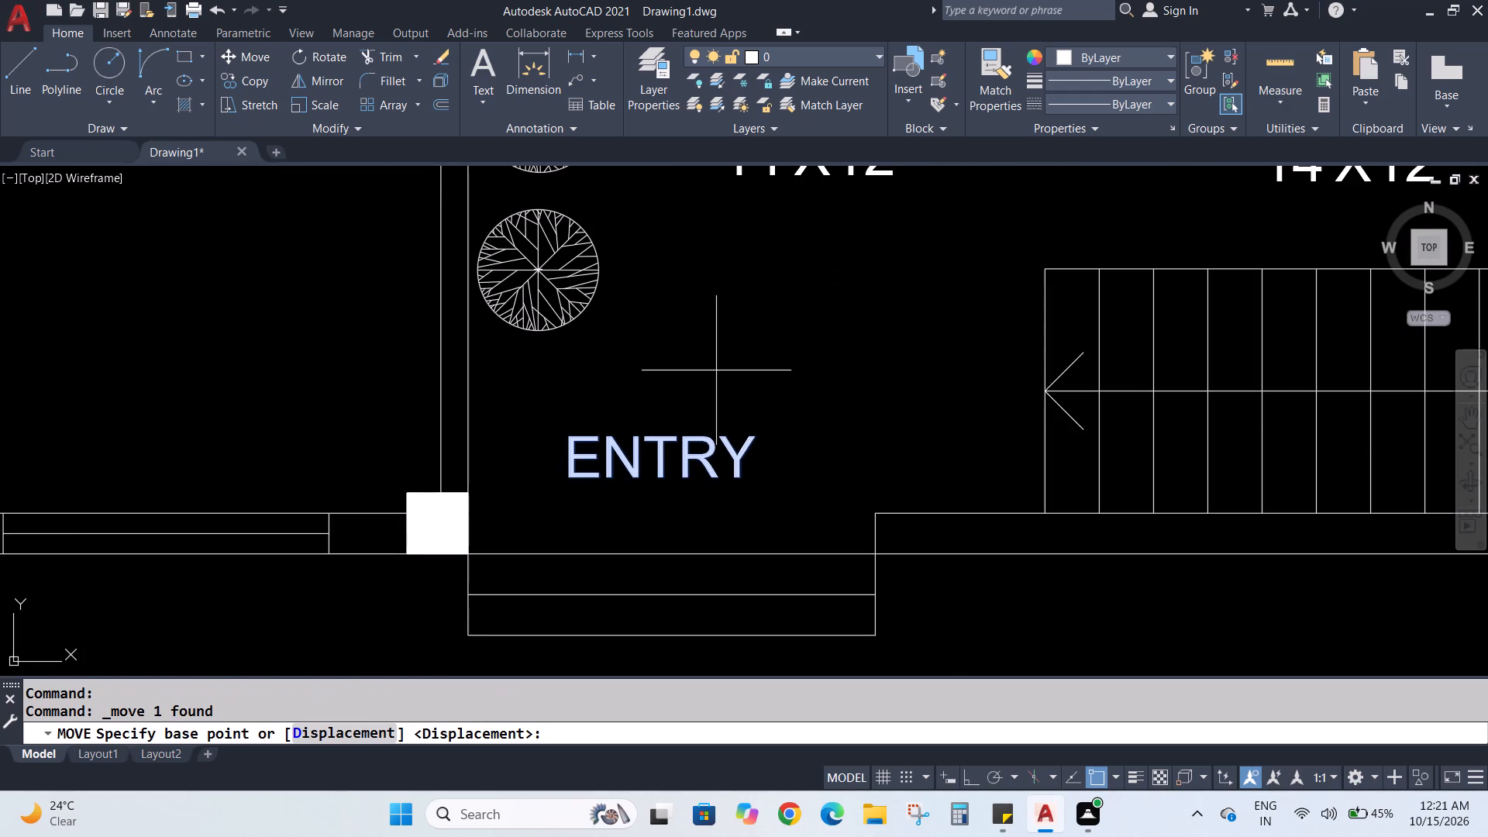
left_click(753, 439)
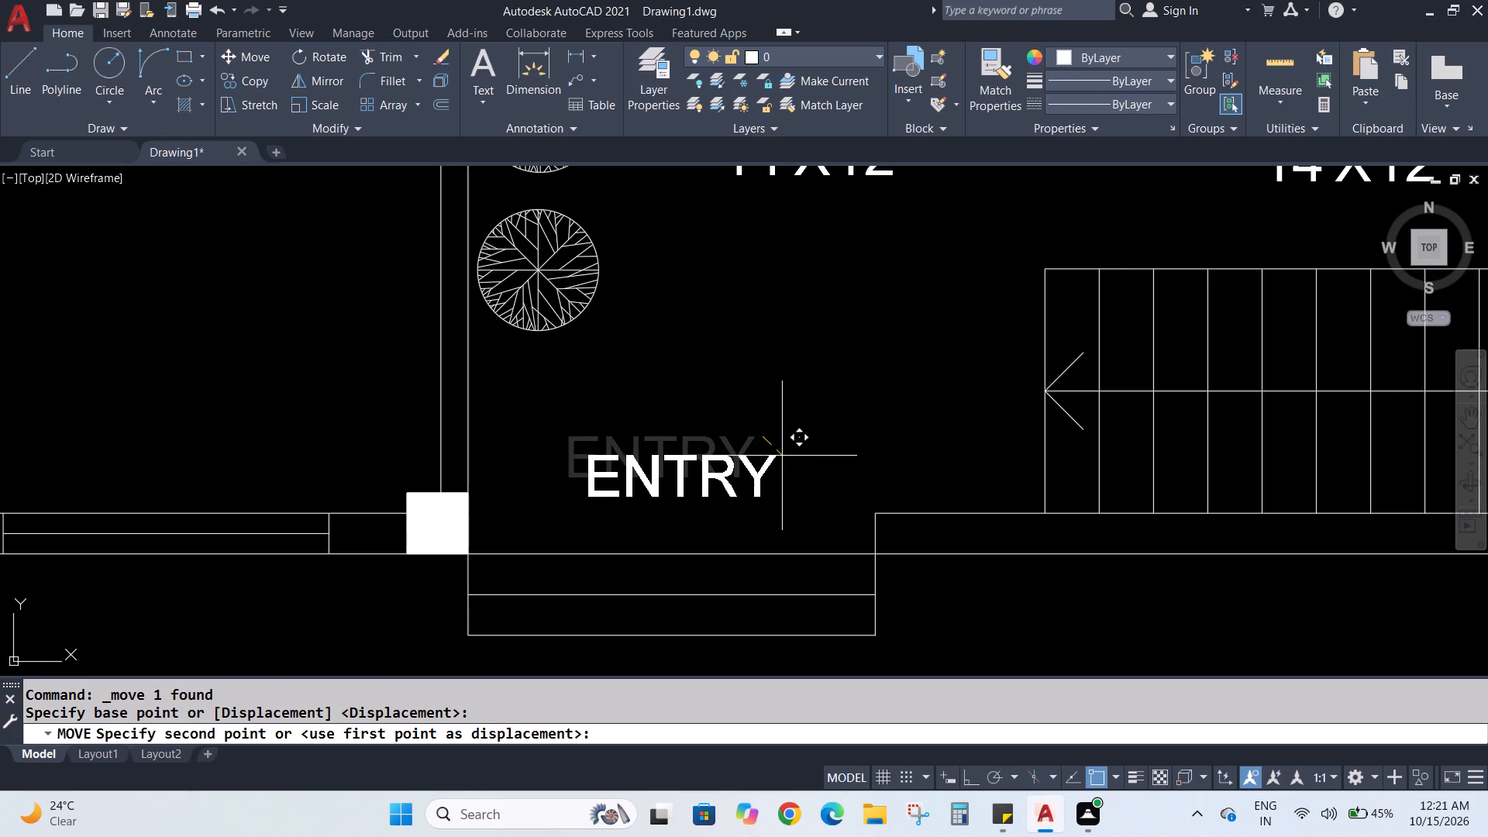
left_click(773, 460)
Replace the text of the bedroom label beside the two plants with "SITOUT" and narrow its text box to fit the word.
scroll(789, 447, "down", 3)
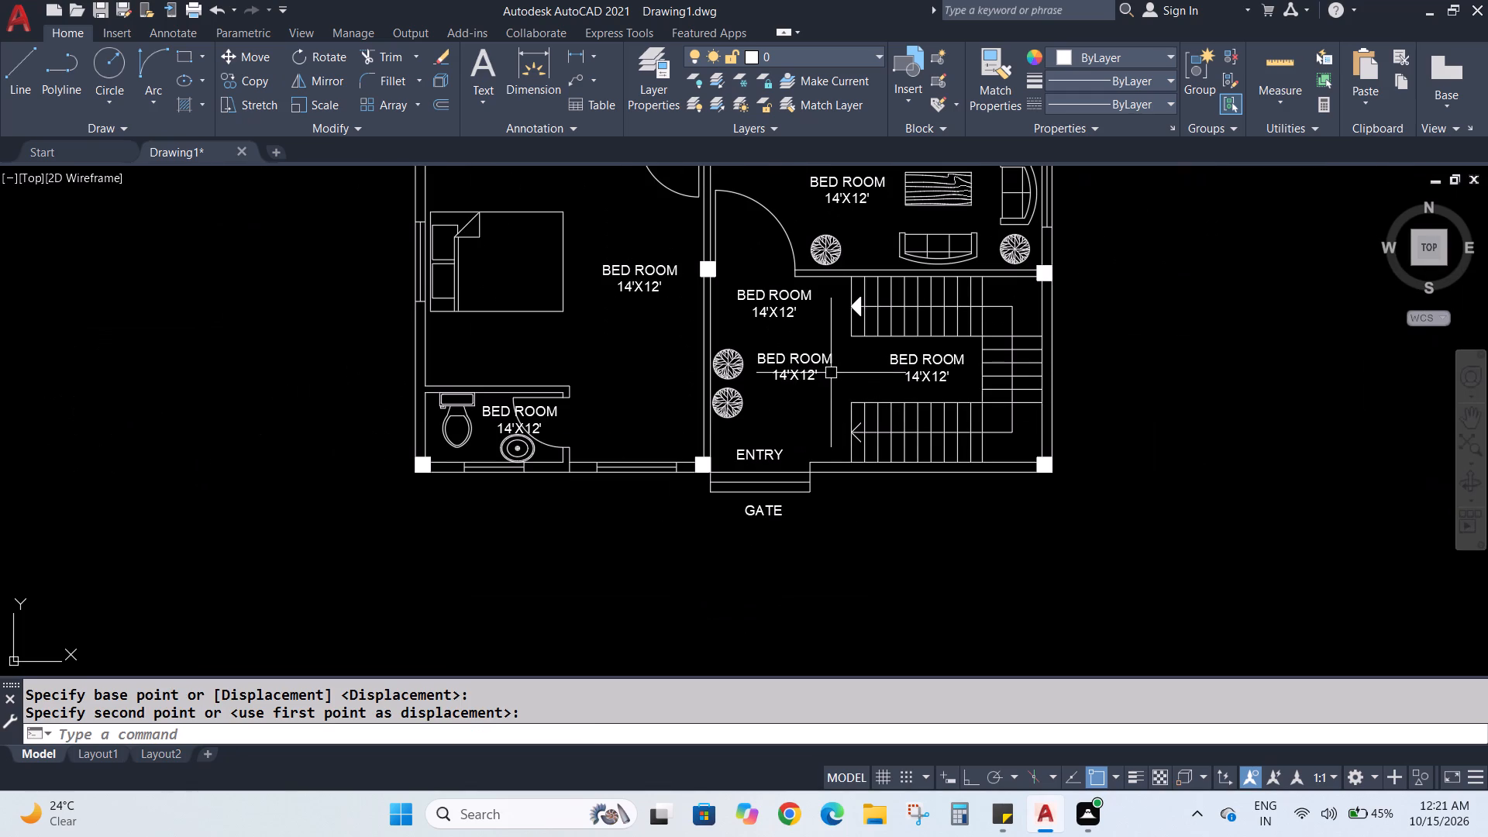
double_click(821, 370)
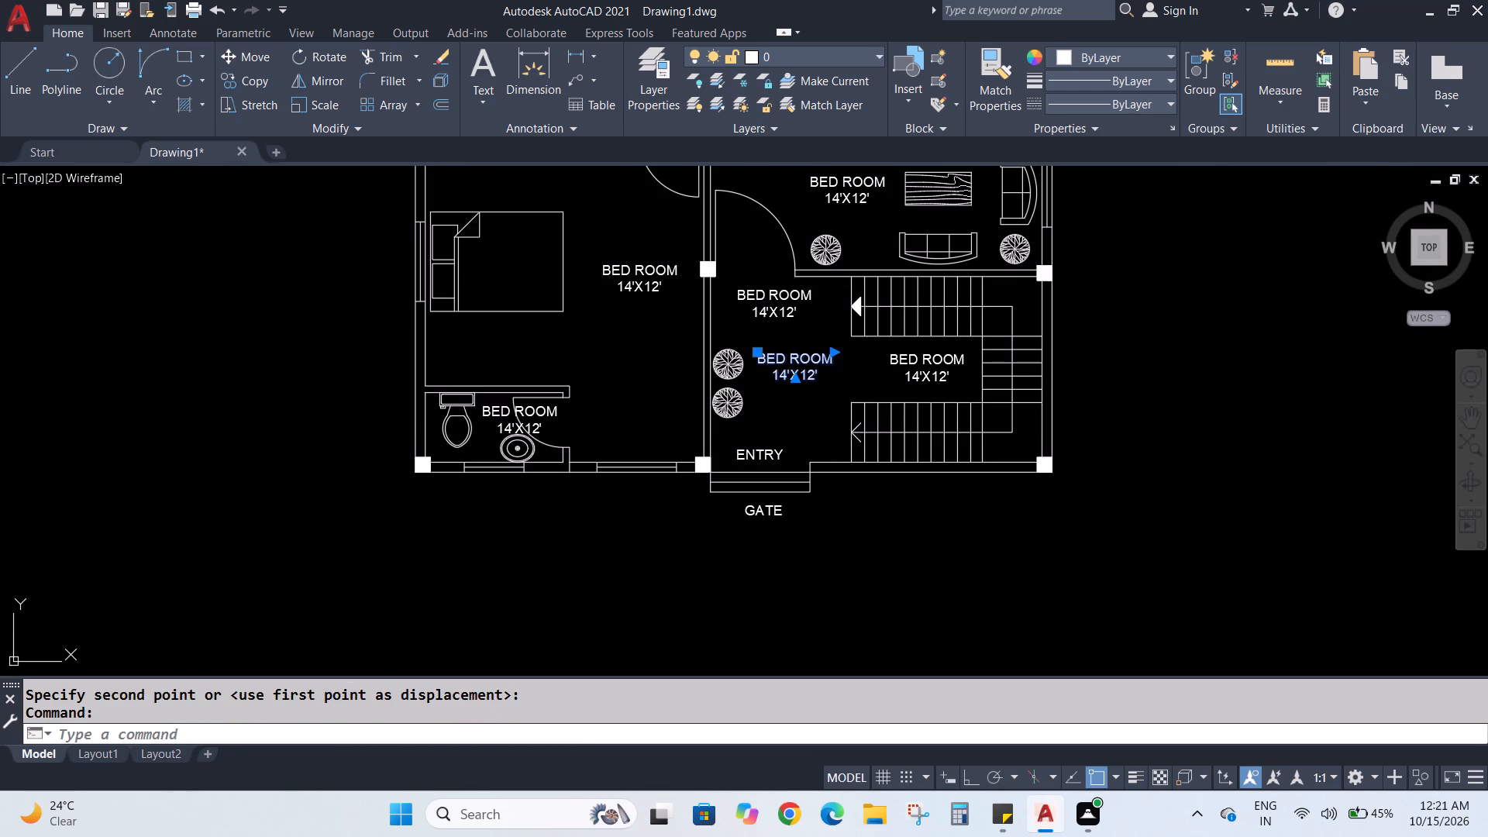
left_click_drag(821, 370, 759, 356)
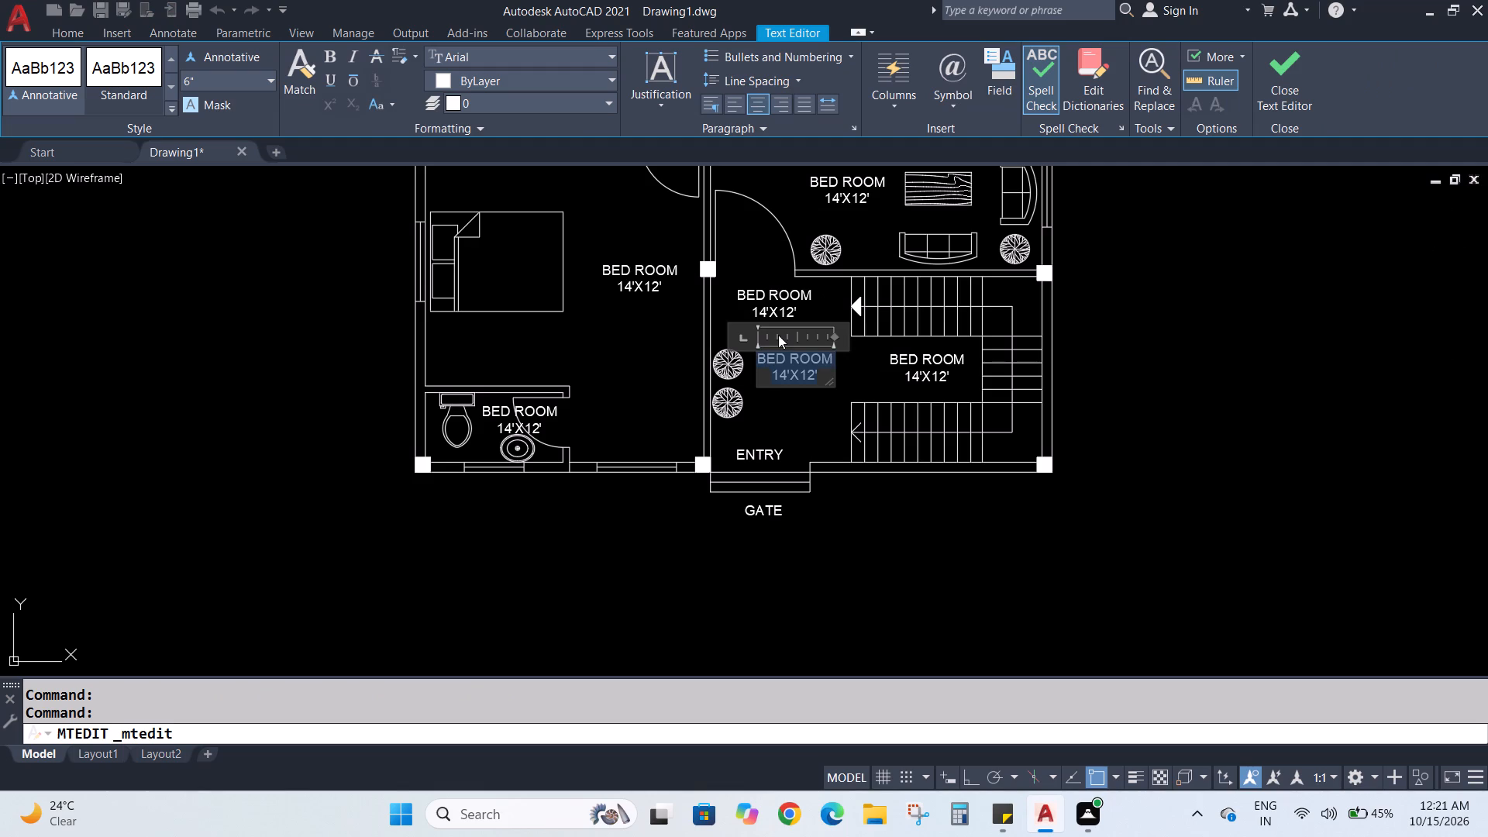
type("SIT")
type("OUT")
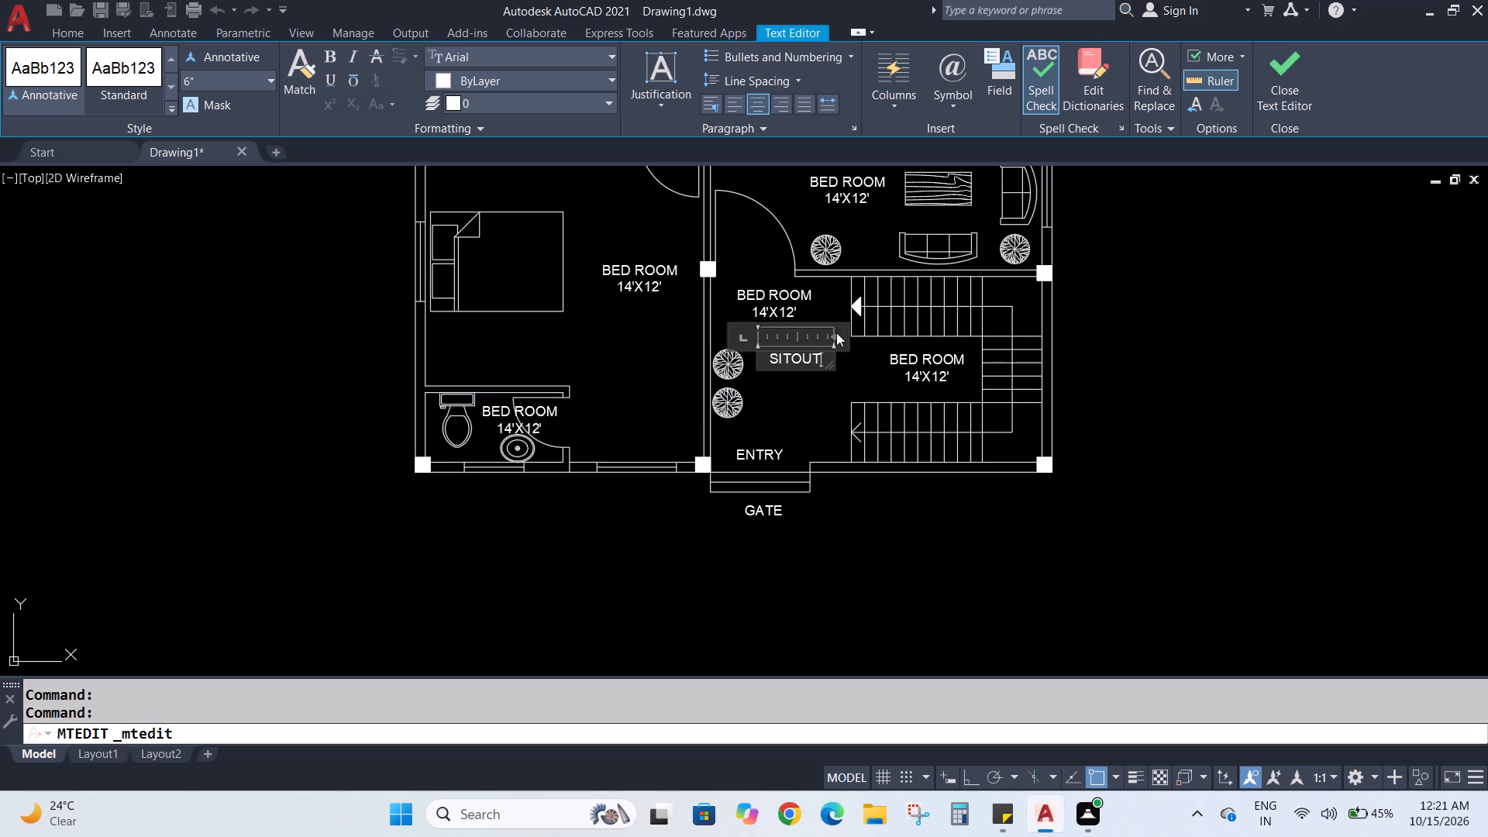
left_click_drag(837, 341, 815, 342)
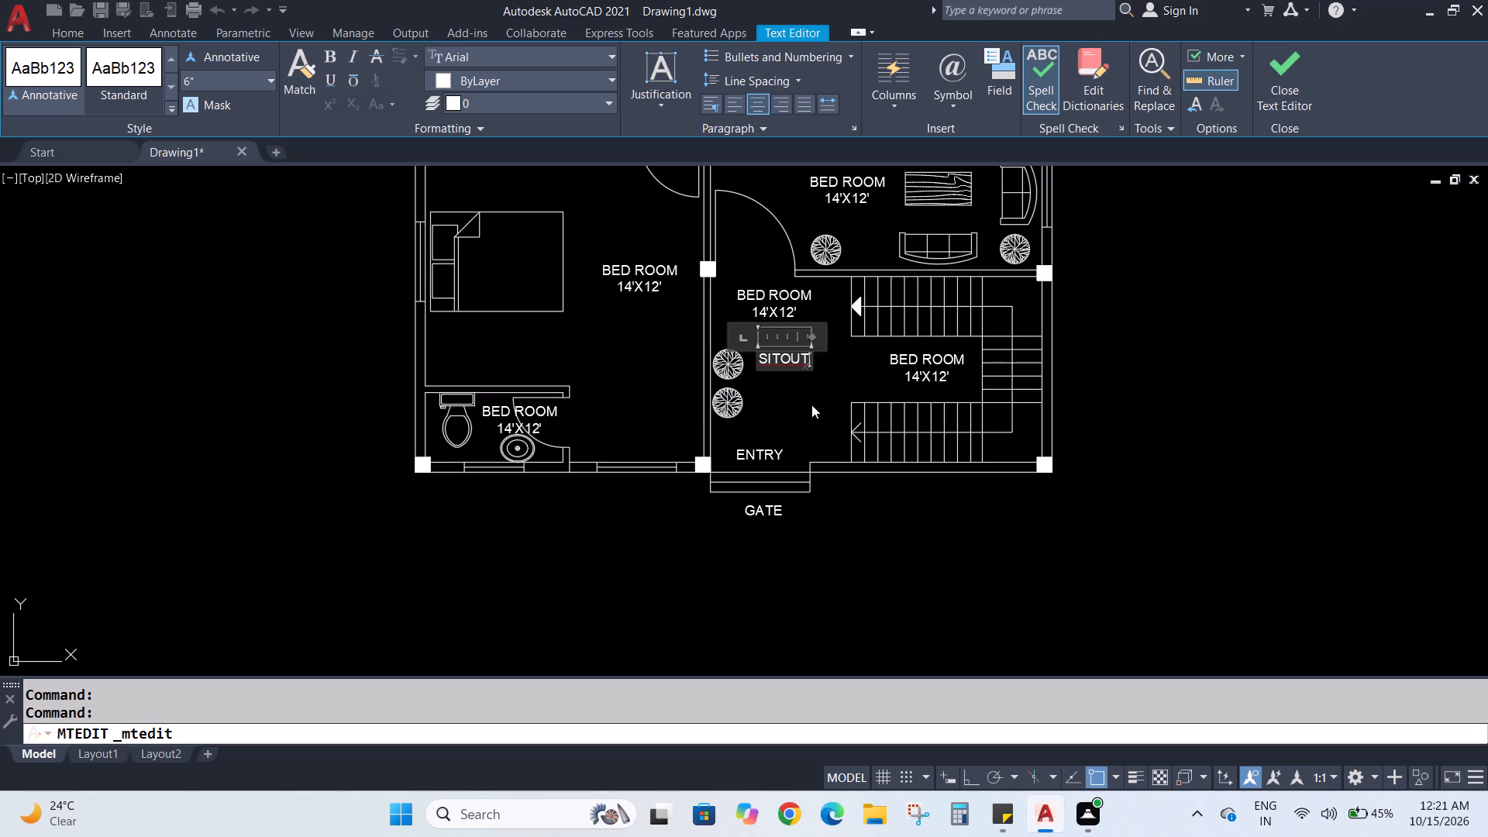
left_click(814, 333)
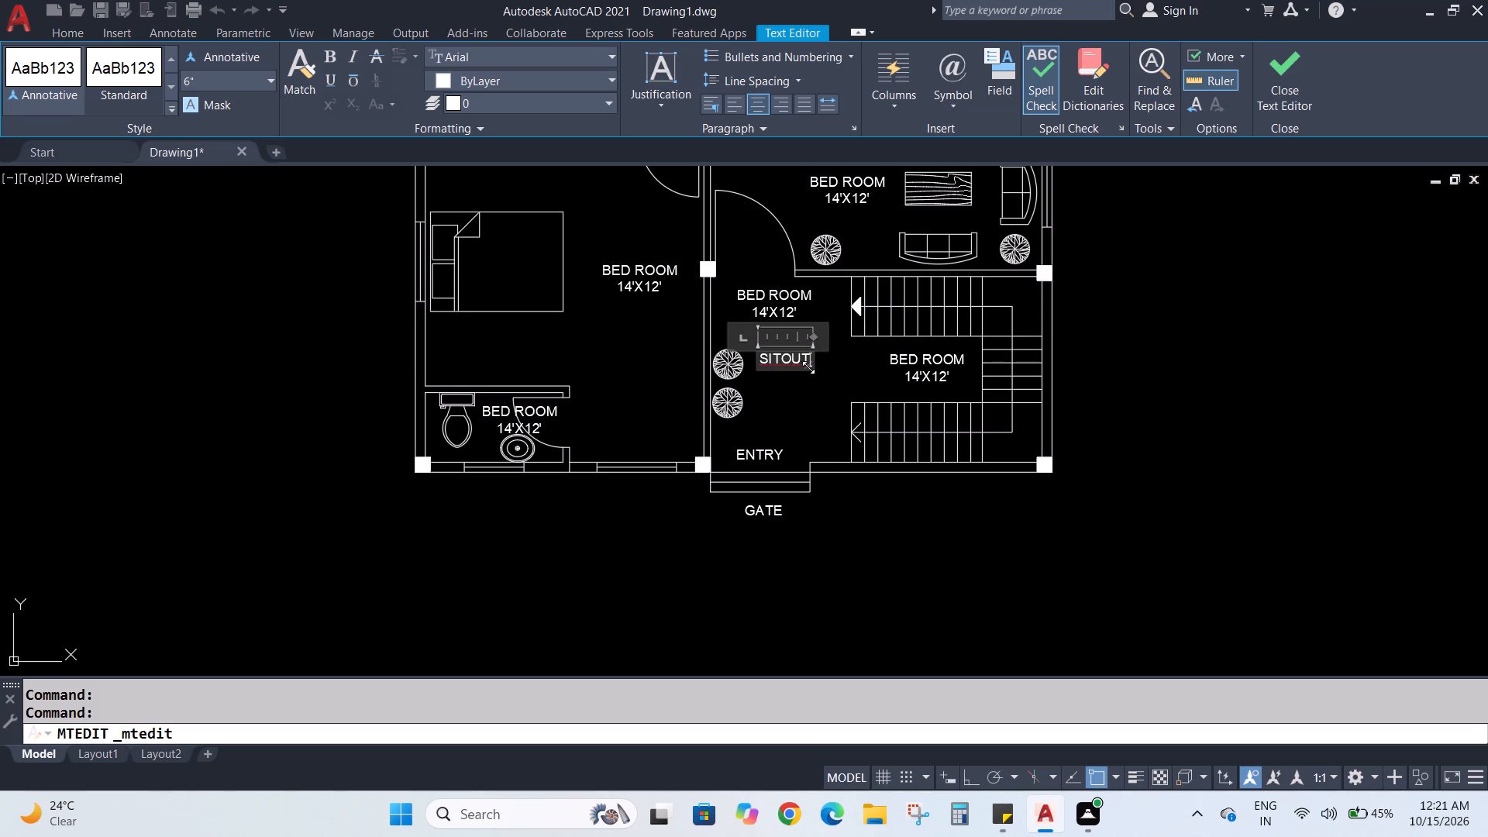
left_click(808, 383)
Move the "SITOUT" label straight down in small shifts until it is level with the gap between the two plants.
left_click(797, 360)
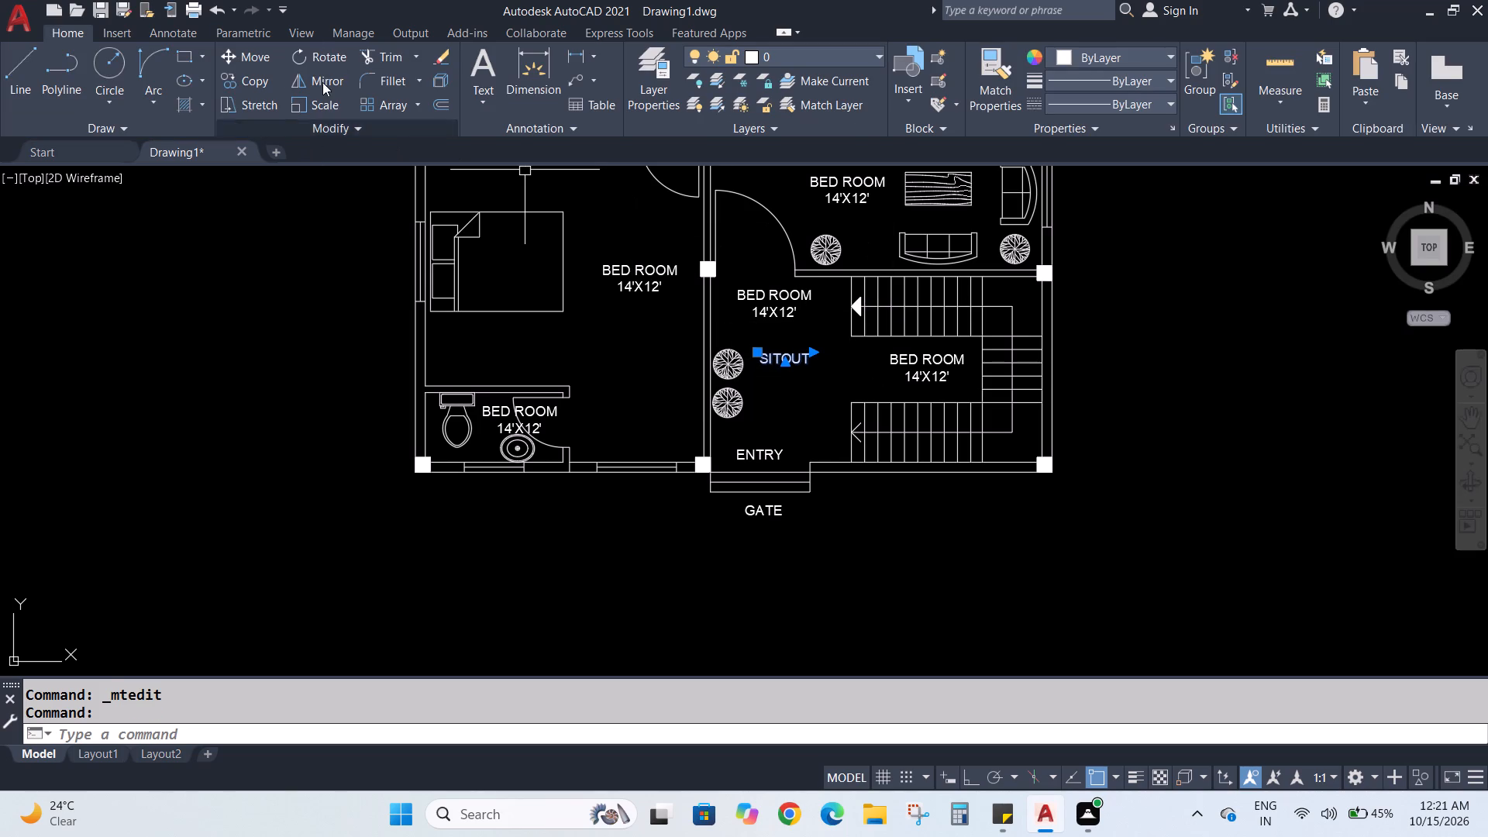
left_click(259, 52)
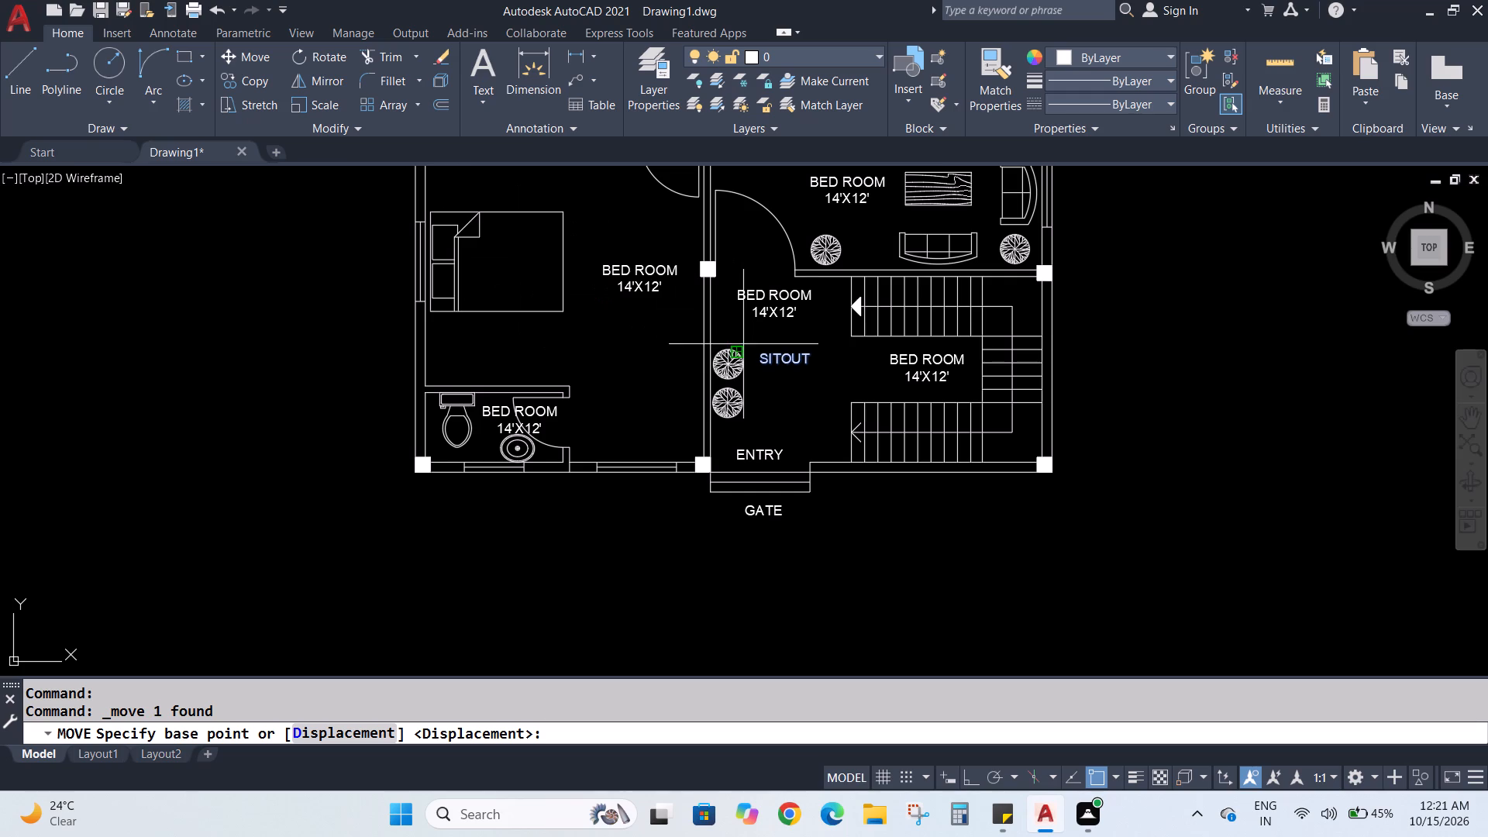
left_click(808, 357)
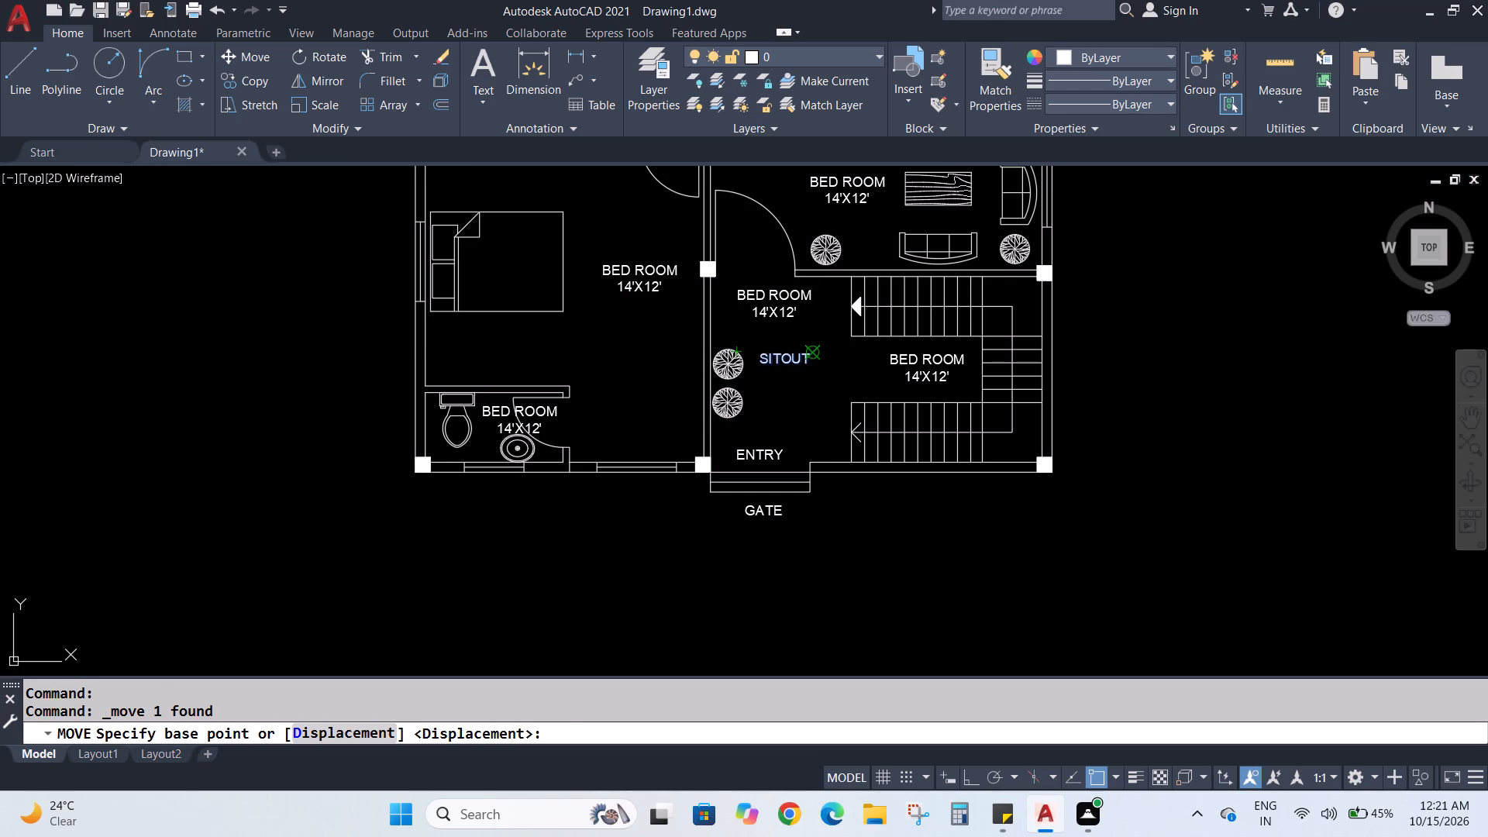
left_click(807, 375)
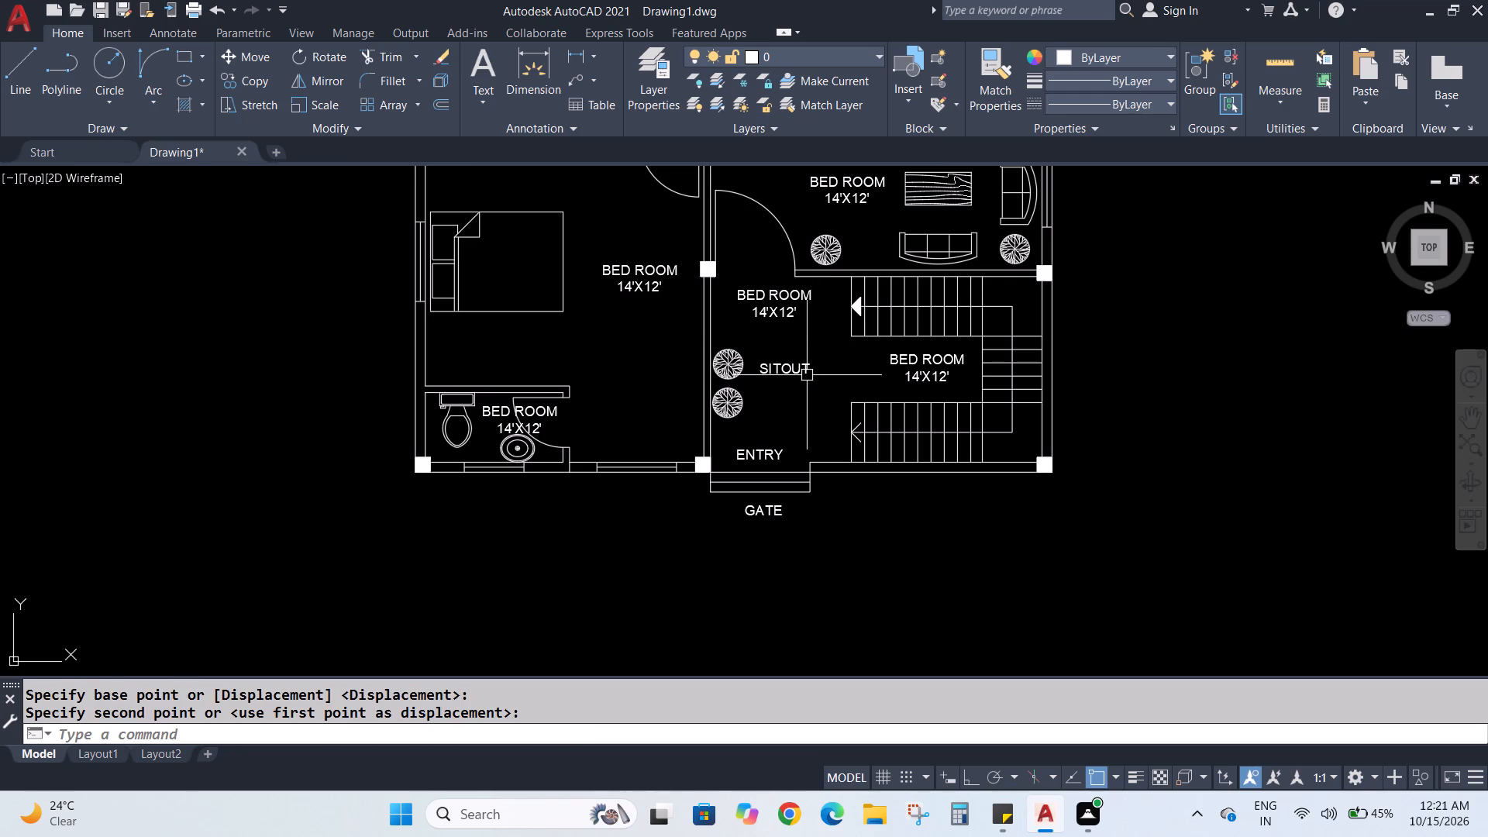
scroll(807, 375, "up", 3)
left_click(788, 350)
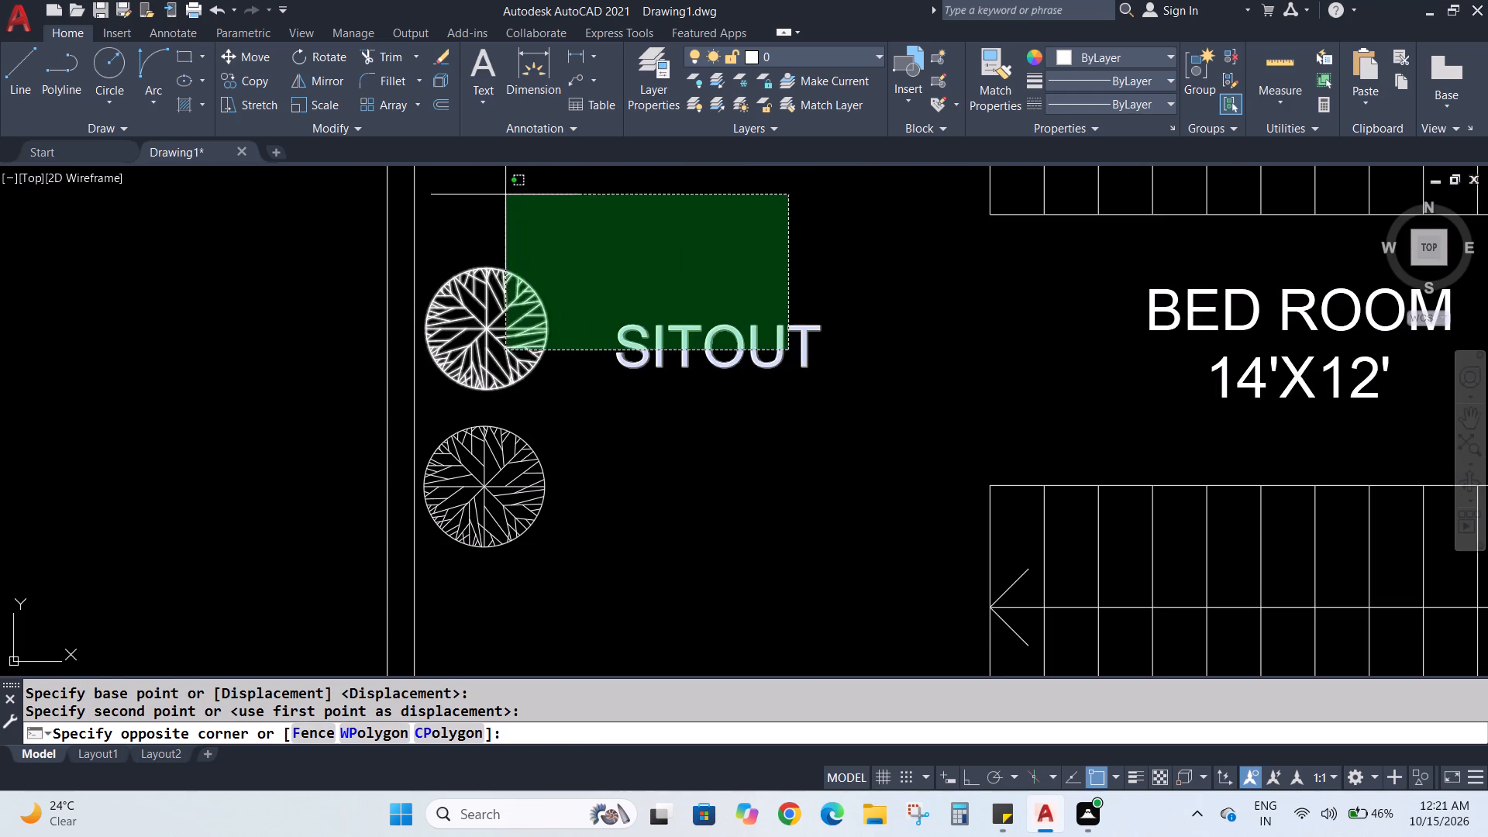
left_click(811, 367)
left_click(808, 357)
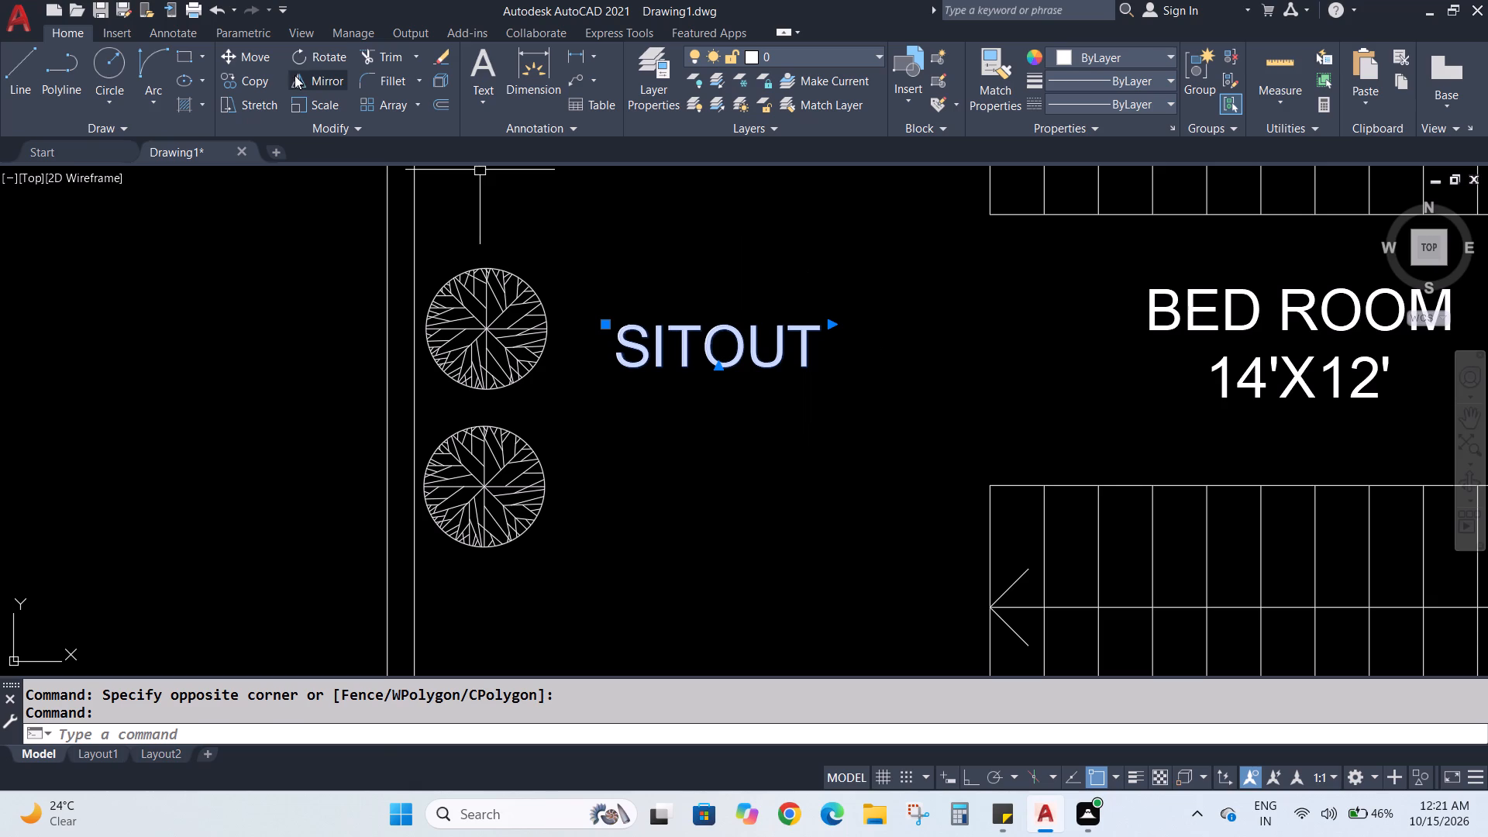
left_click(260, 64)
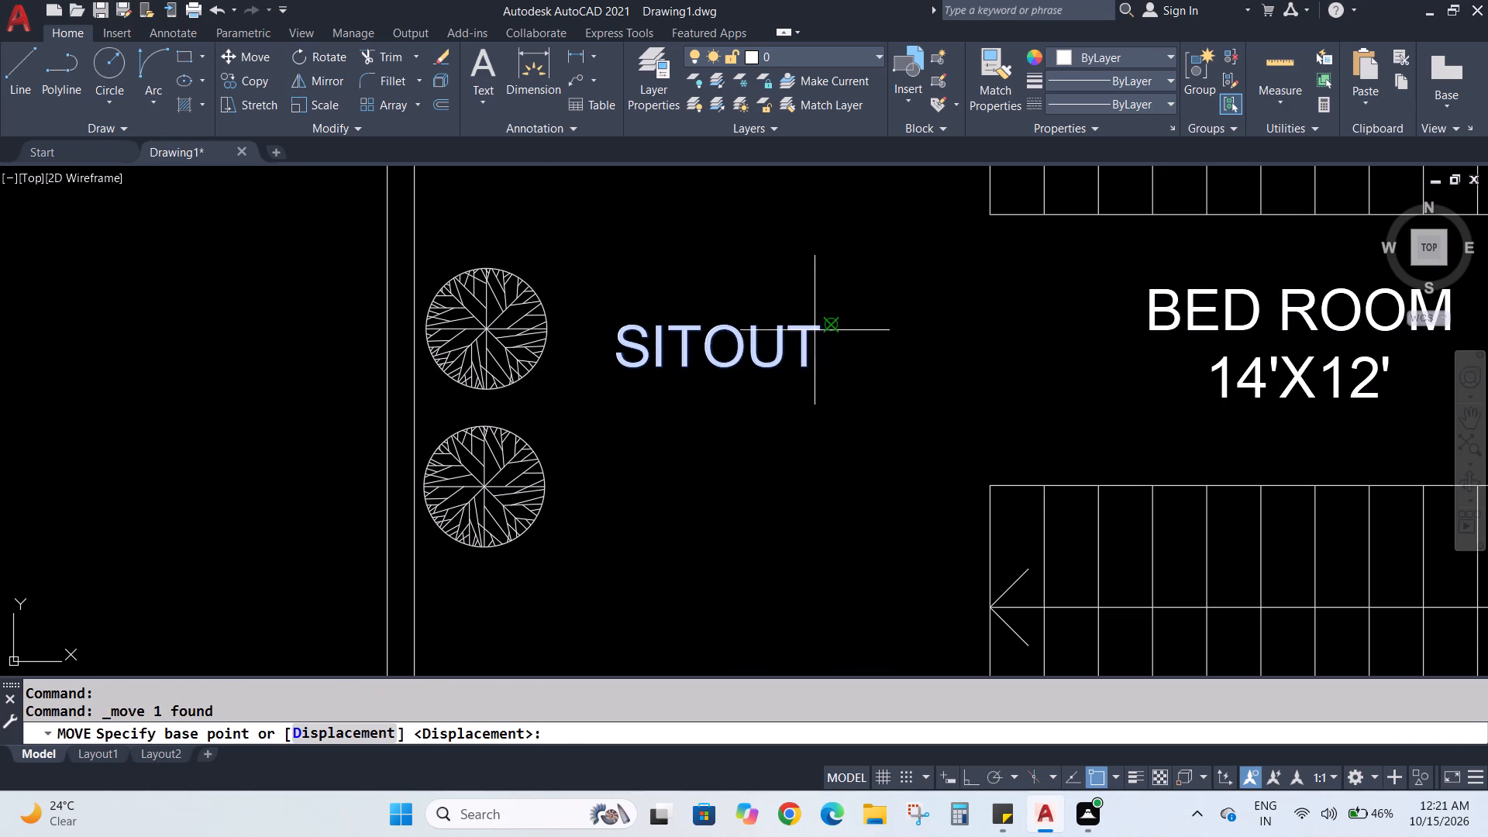
left_click(814, 329)
left_click(815, 376)
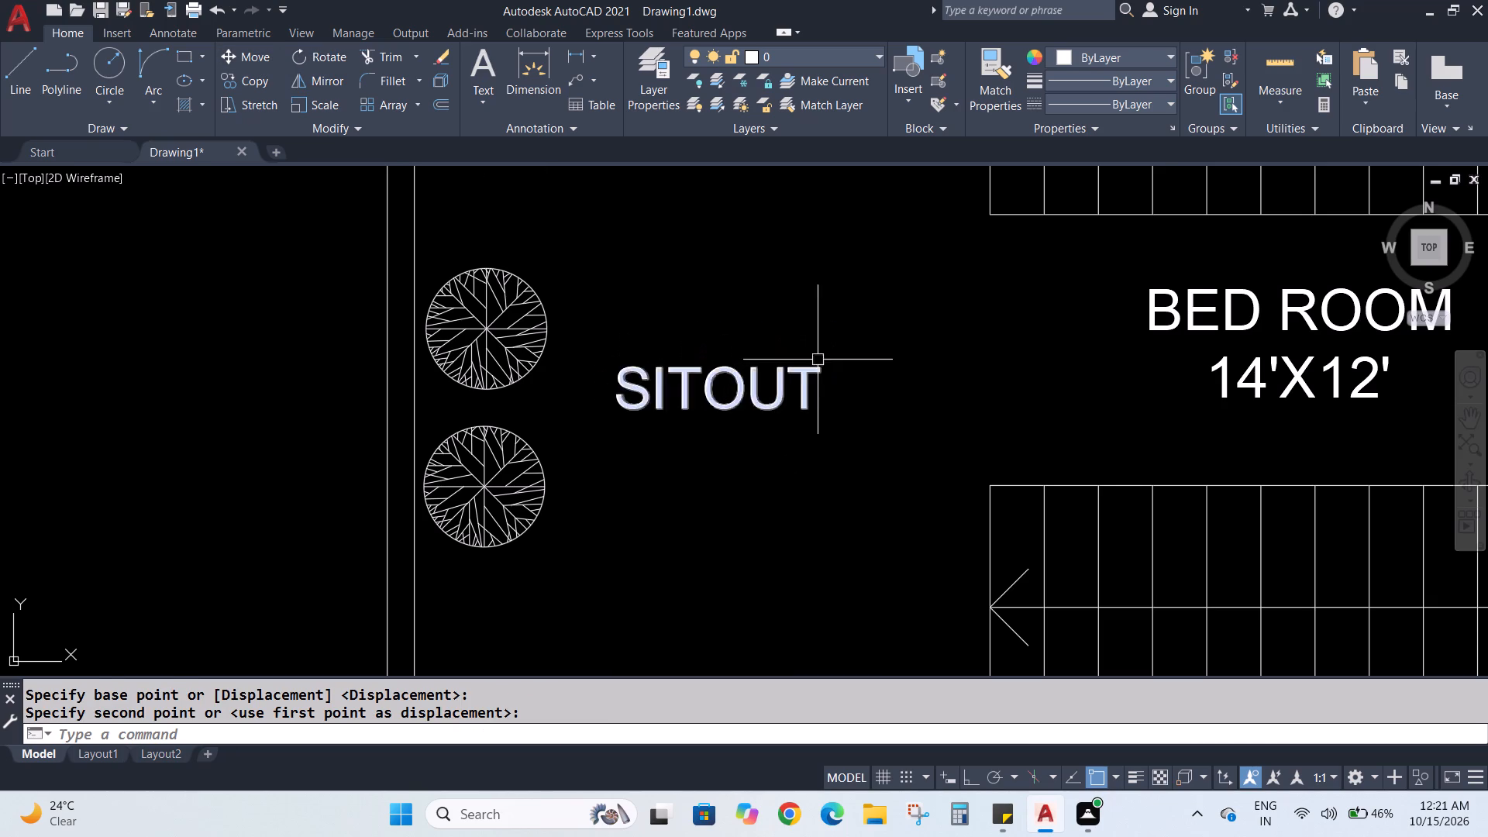
Replace the text of the bedroom label between the two stair flights with "STAIR" and narrow its text box to fit the word.
scroll(818, 350, "down", 2)
middle_click_drag(928, 348, 742, 349)
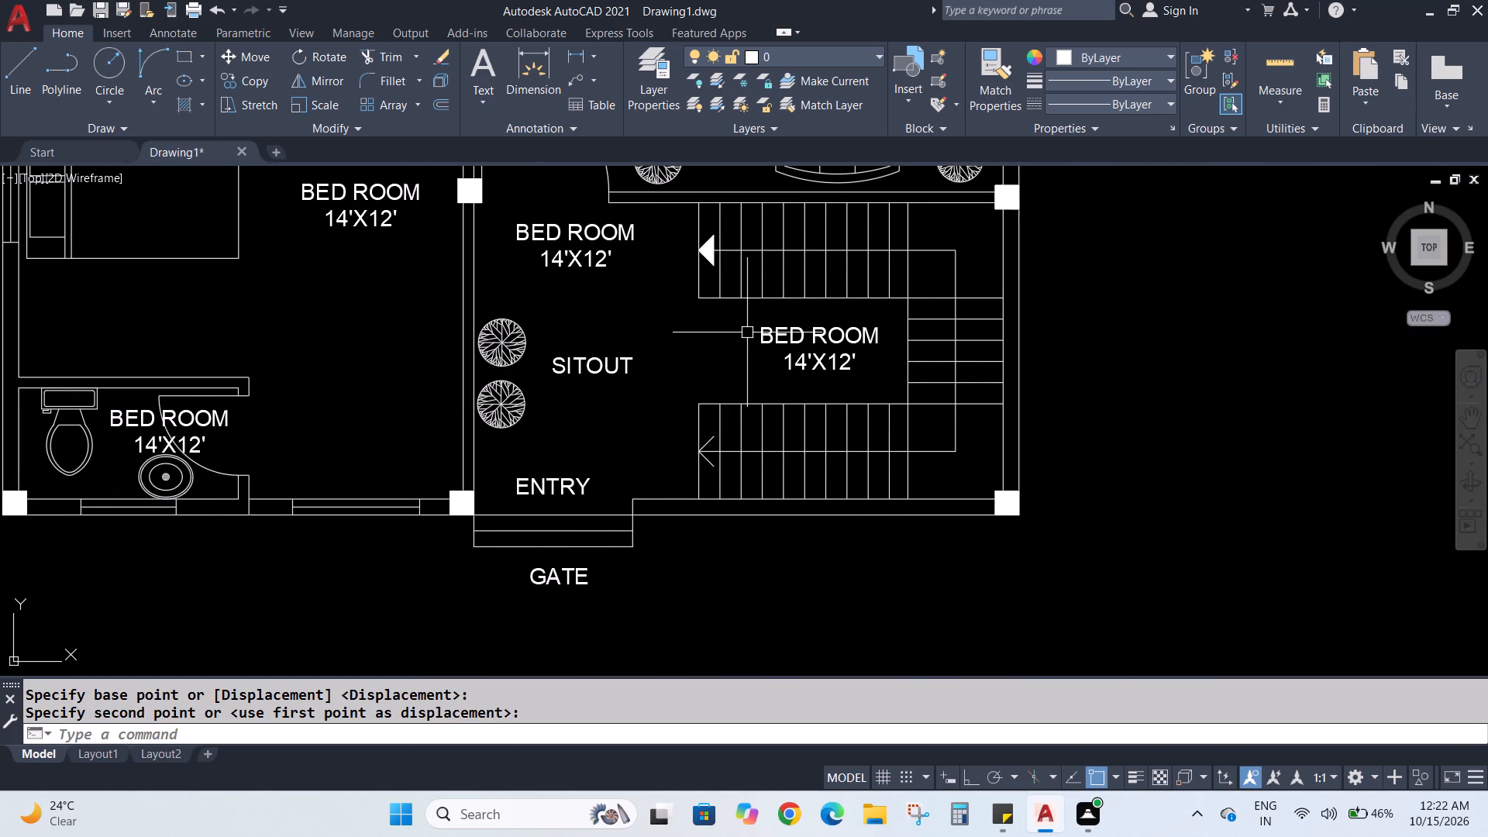
double_click(818, 342)
left_click(855, 357)
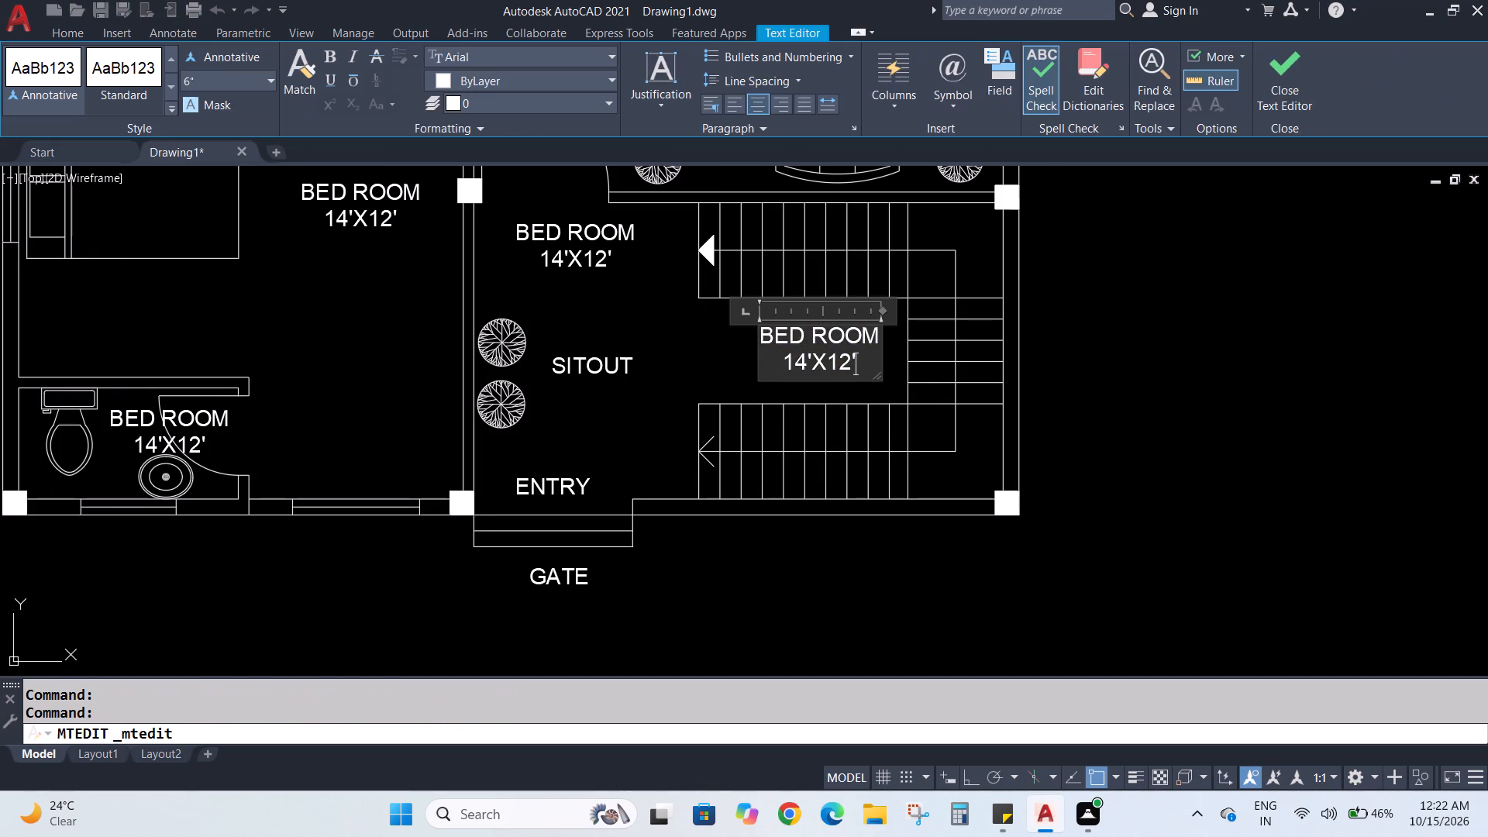
left_click_drag(855, 357, 752, 339)
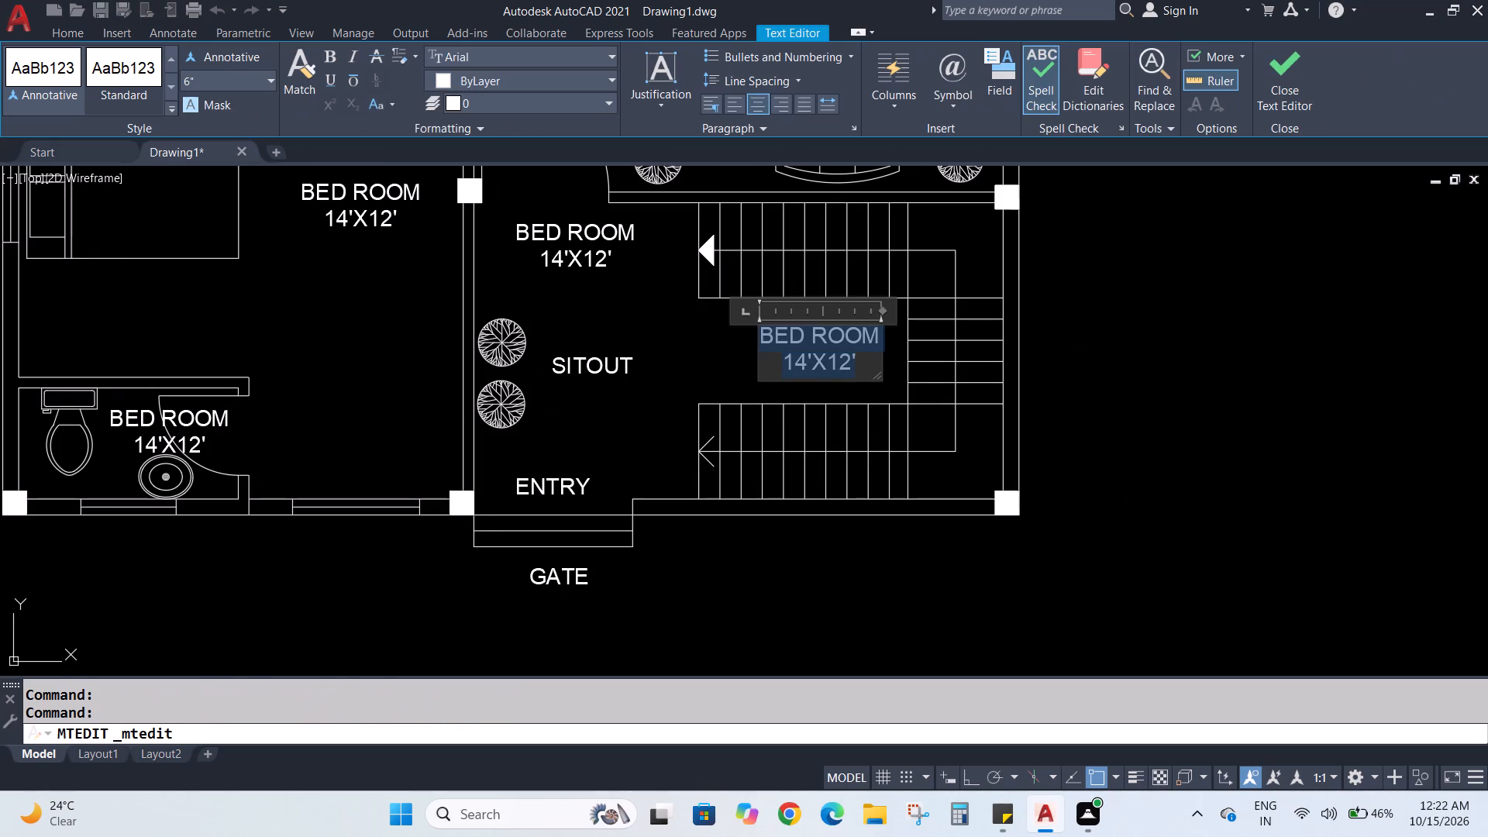
key("BackSpace")
key("s")
key("t")
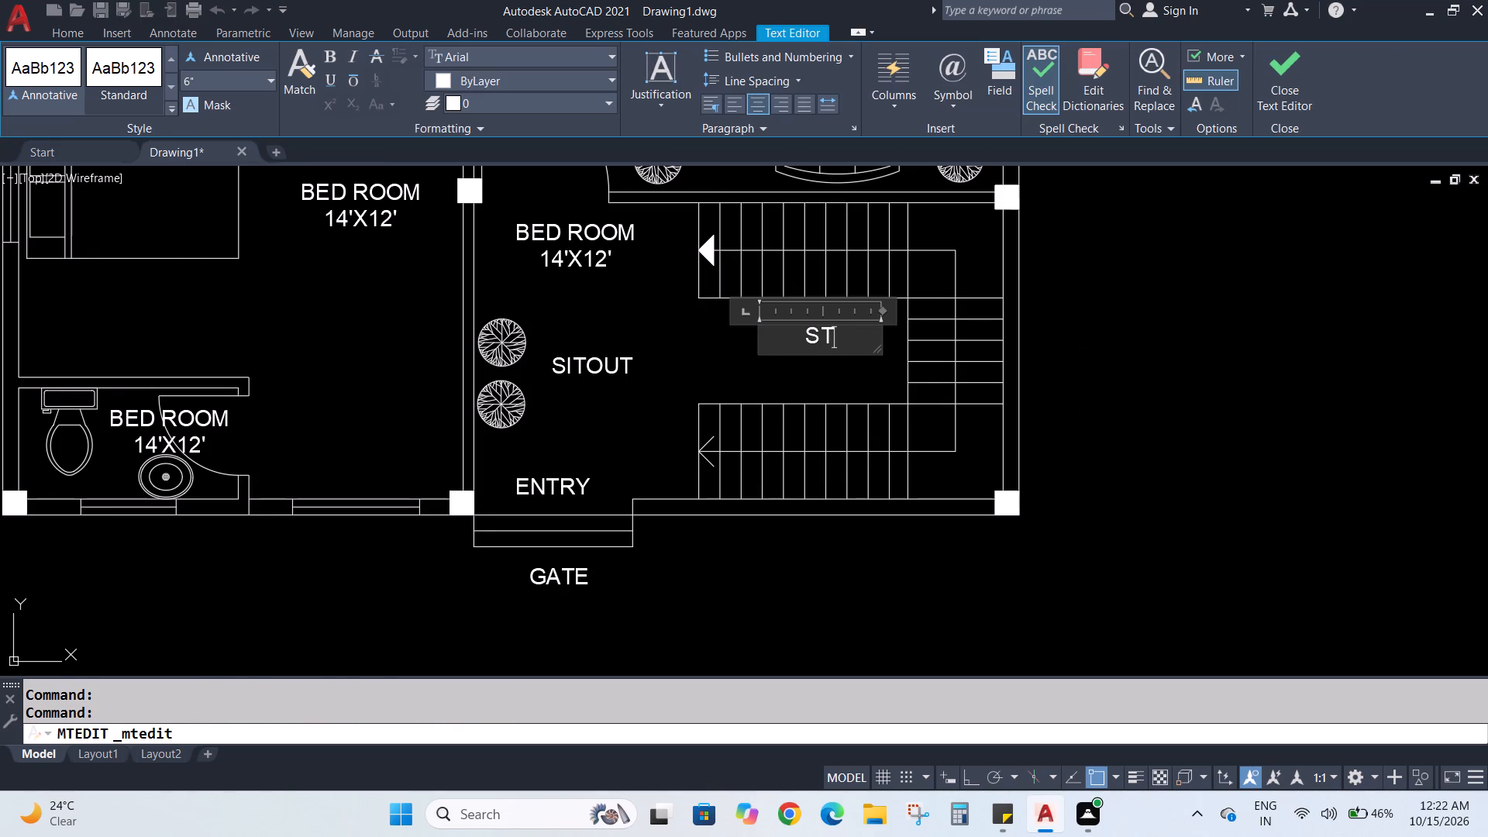
key("a")
type("IR")
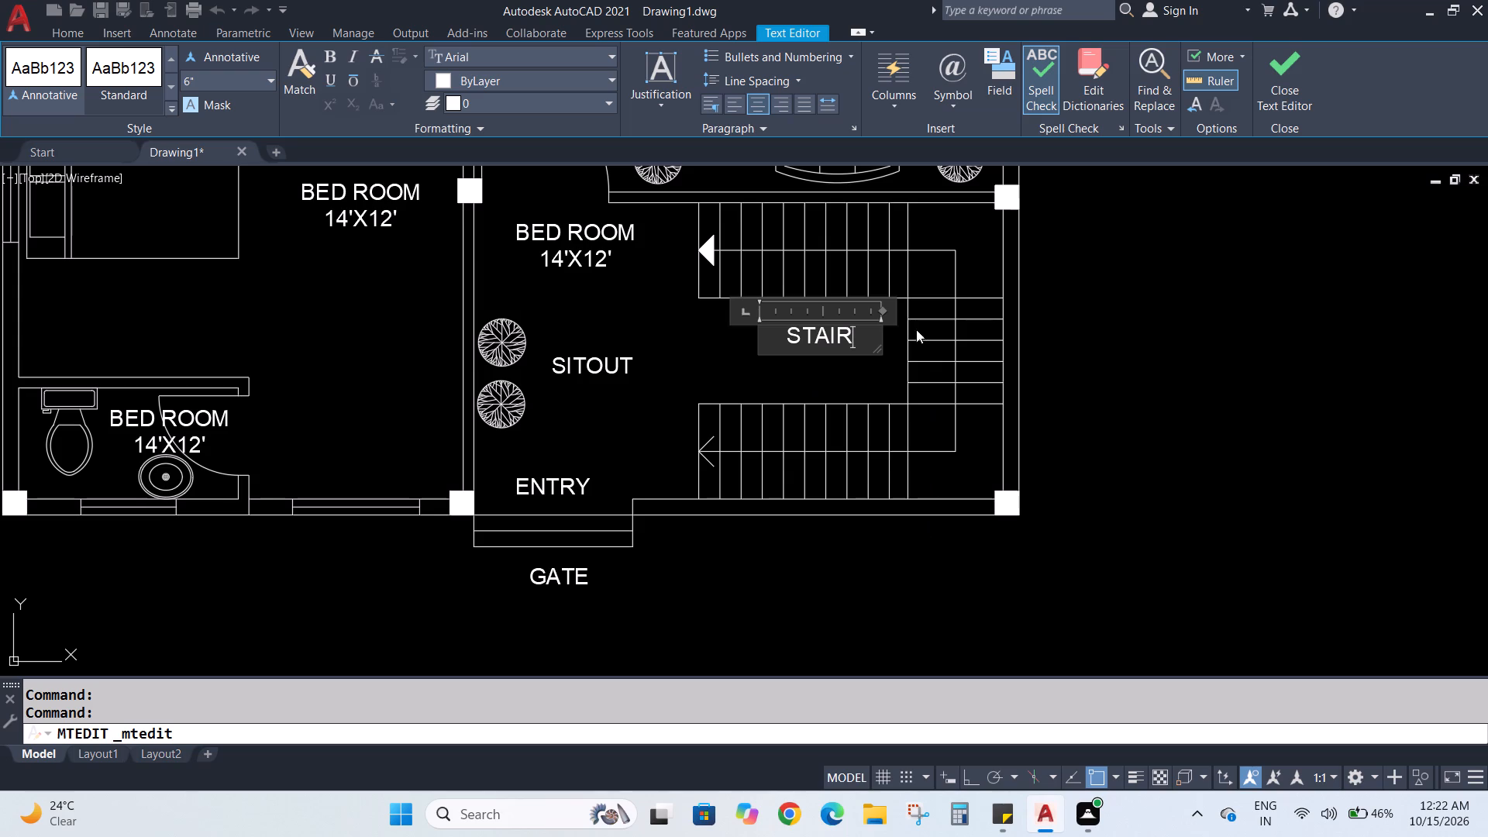
left_click_drag(887, 310, 840, 323)
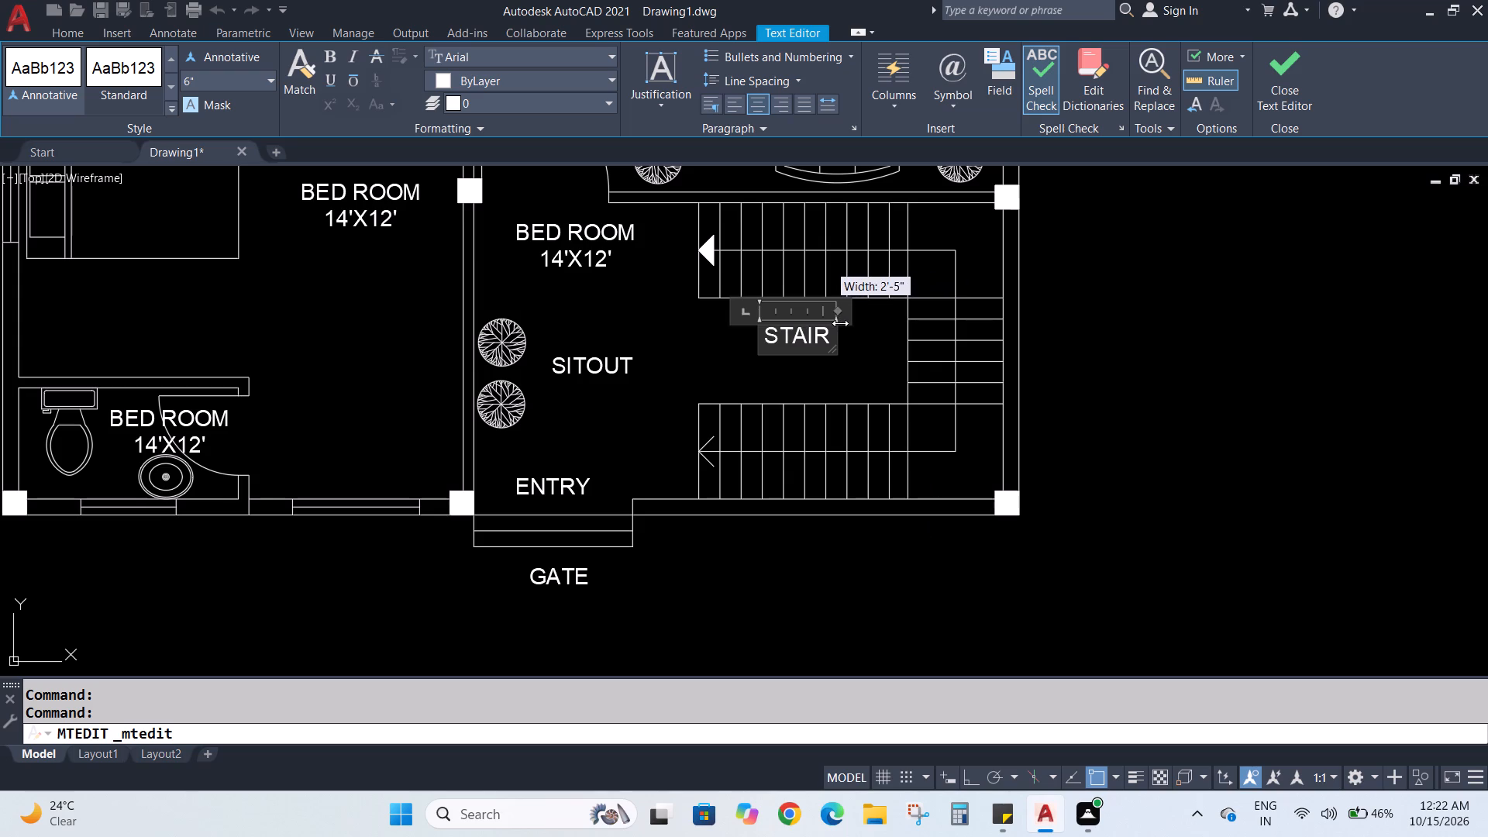
left_click_drag(840, 323, 832, 326)
left_click(852, 337)
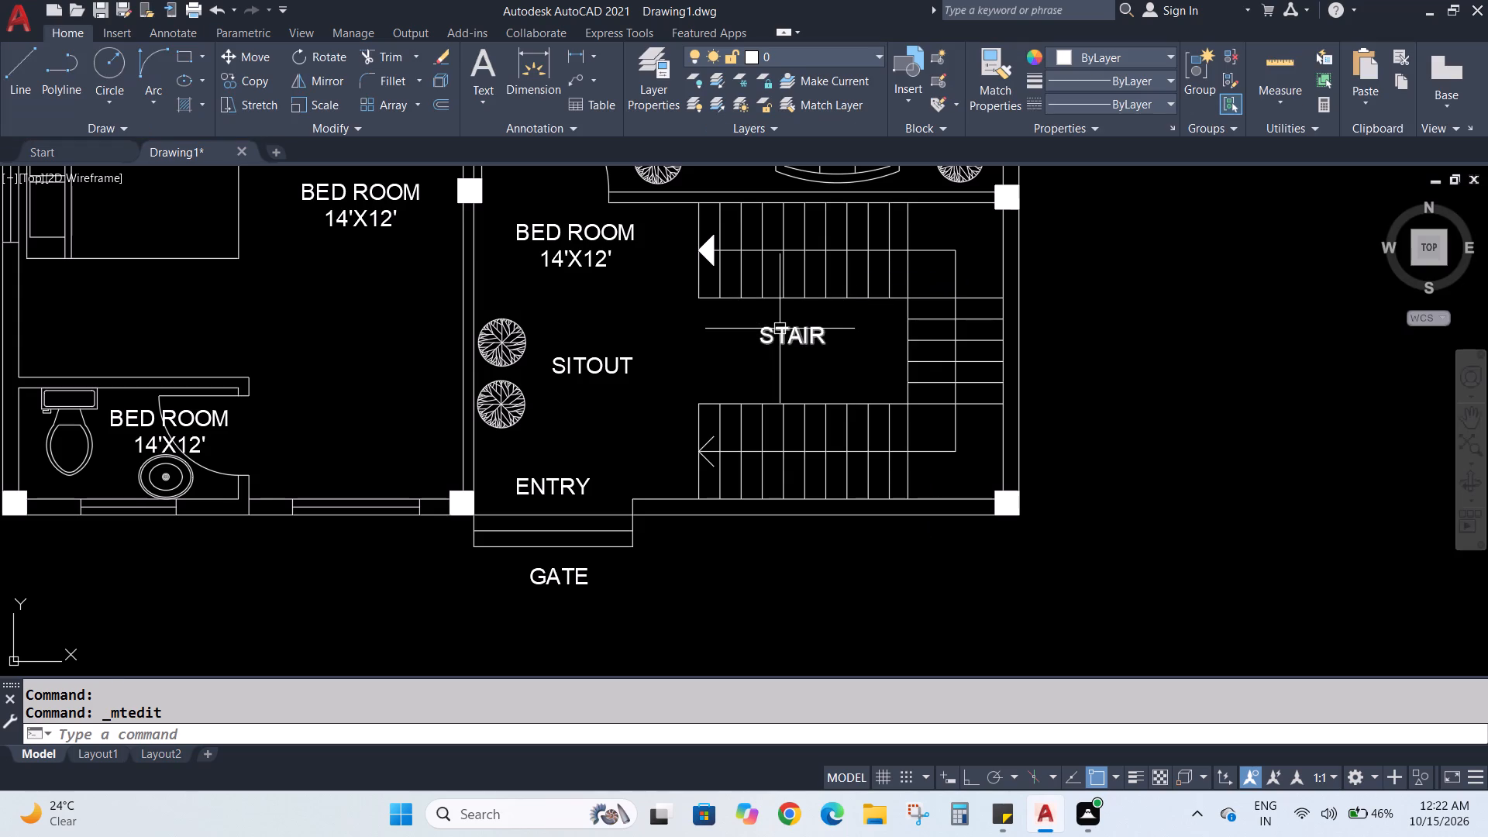
Move the "STAIR" label slightly down so it sits midway between the upper and lower stair flights.
left_click(778, 329)
left_click(253, 59)
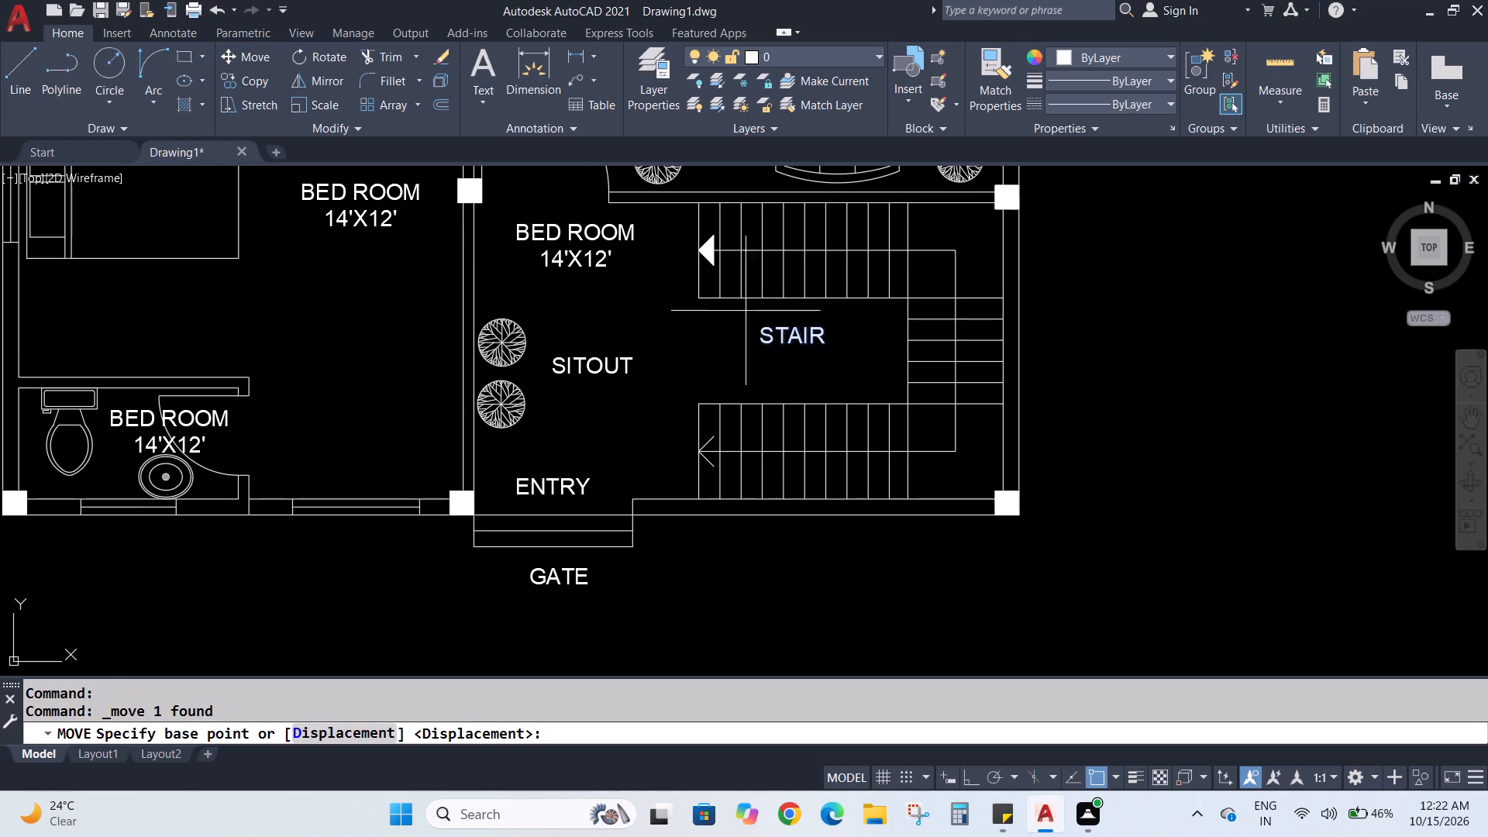
left_click(761, 330)
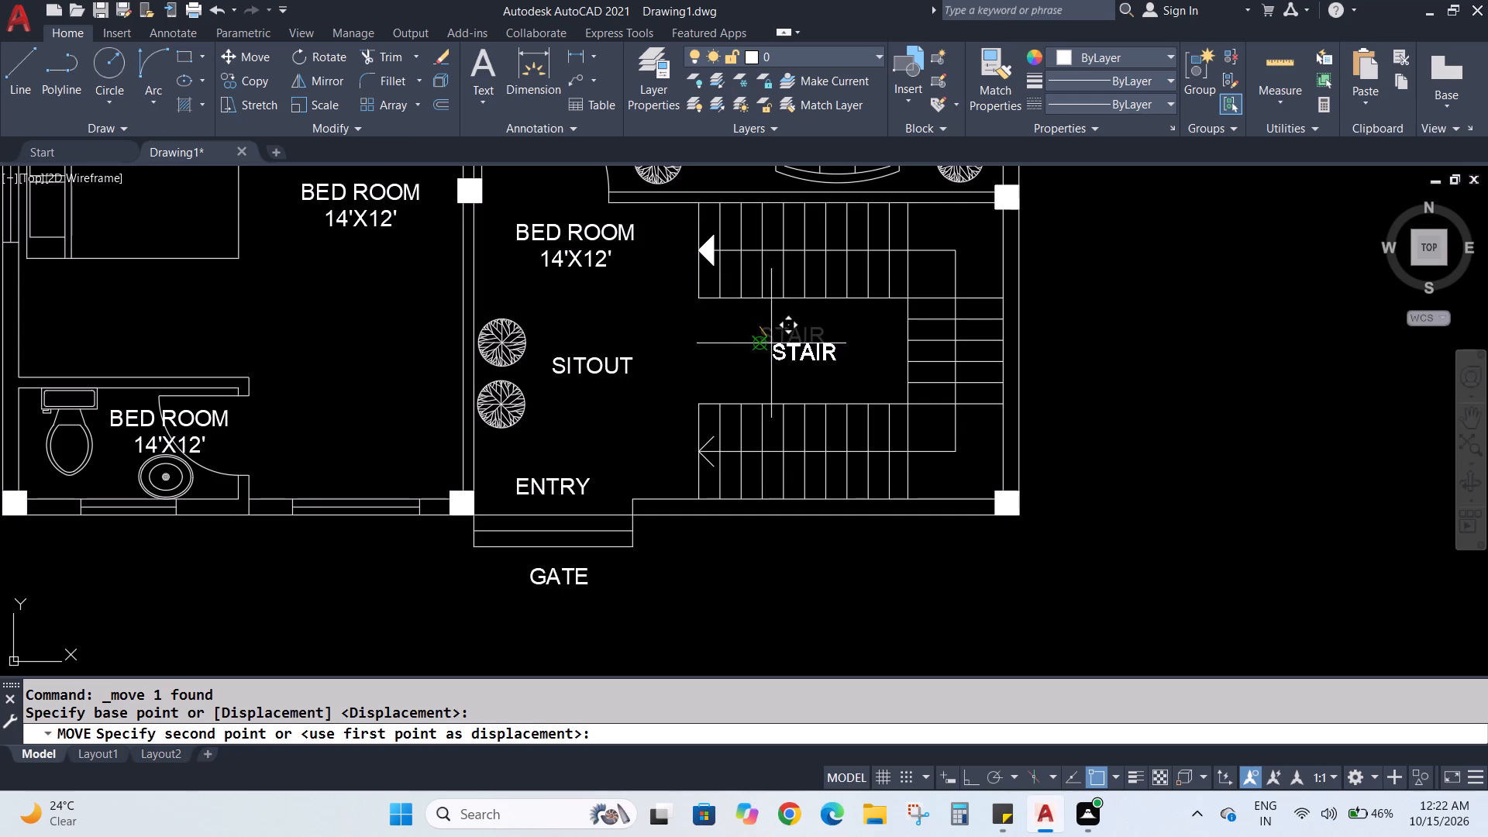
left_click(781, 346)
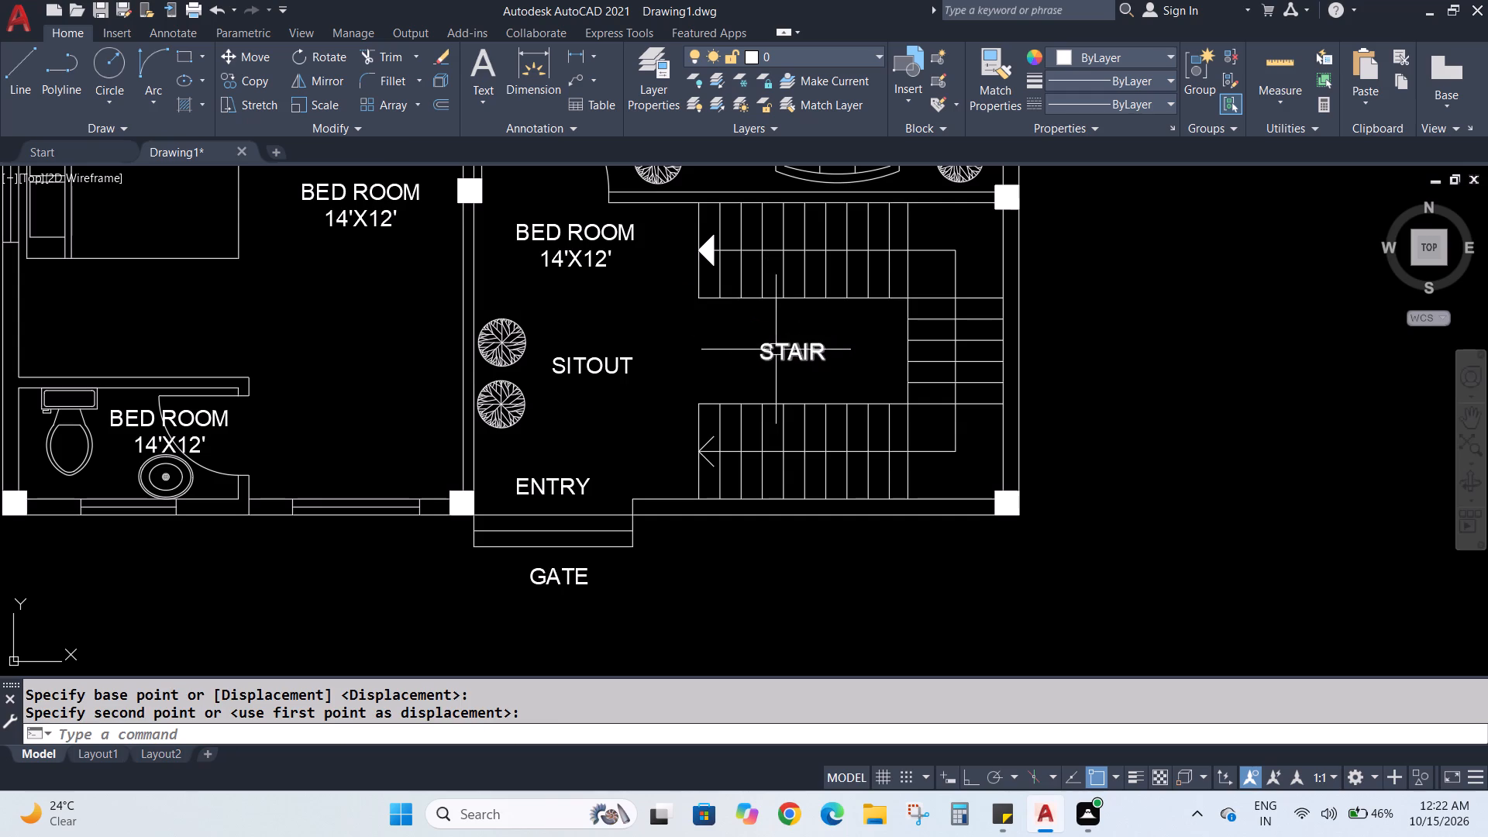
Replace the text of the bedroom label above "SITOUT", beside the upper stair flight, with "VERANDAH".
double_click(580, 242)
left_click(619, 261)
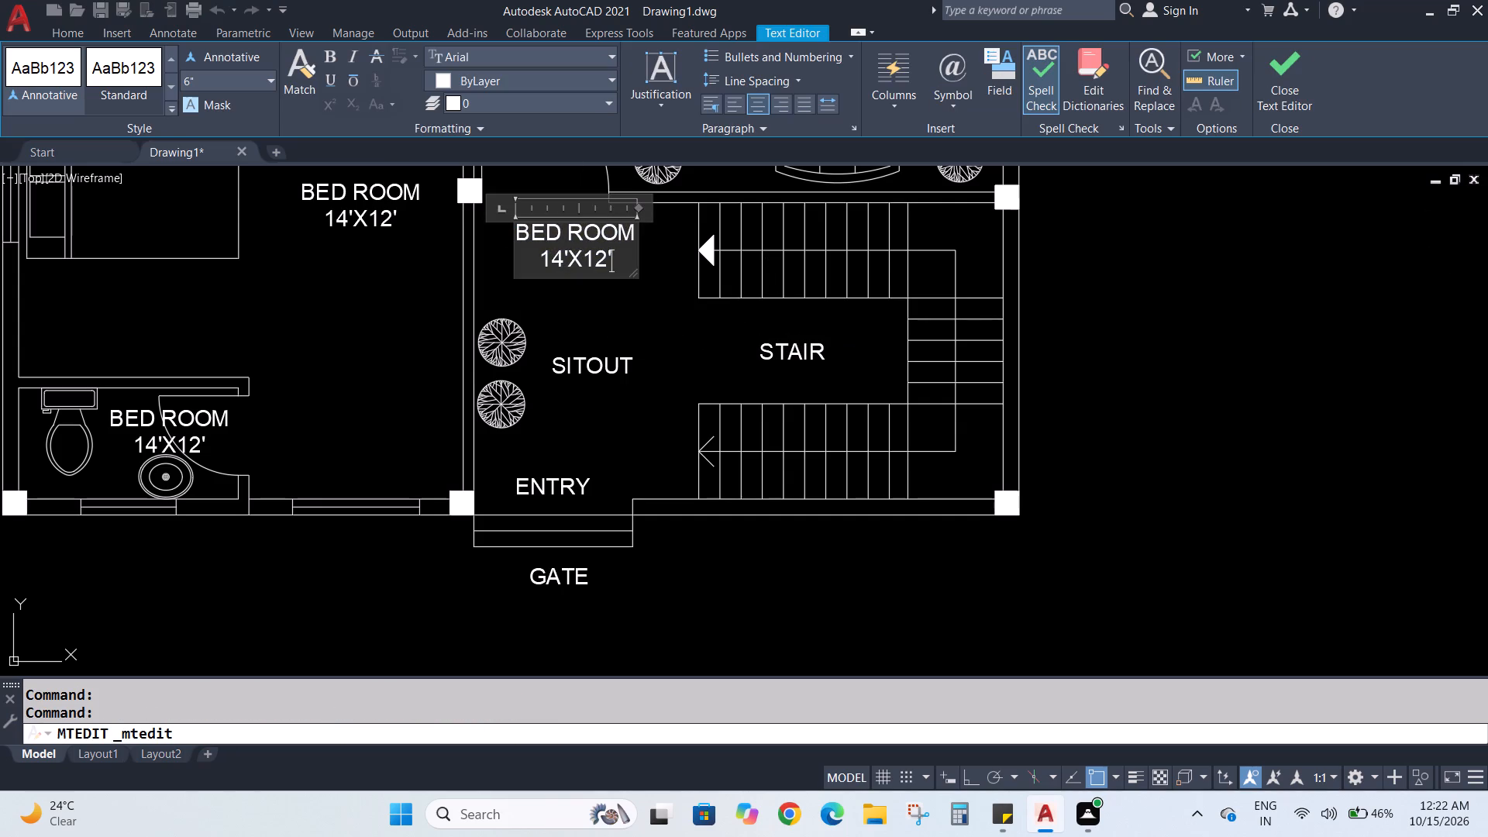
key("BackSpace")
key("BackSpace")
key("BackSpace")
key("BackSpace")
key("BackSpace")
key("BackSpace")
key("BackSpace")
key("BackSpace")
key("BackSpace")
key("BackSpace")
key("BackSpace")
key("BackSpace")
key("BackSpace")
key("BackSpace")
key("BackSpace")
key("BackSpace")
key("BackSpace")
key("BackSpace")
key("BackSpace")
key("BackSpace")
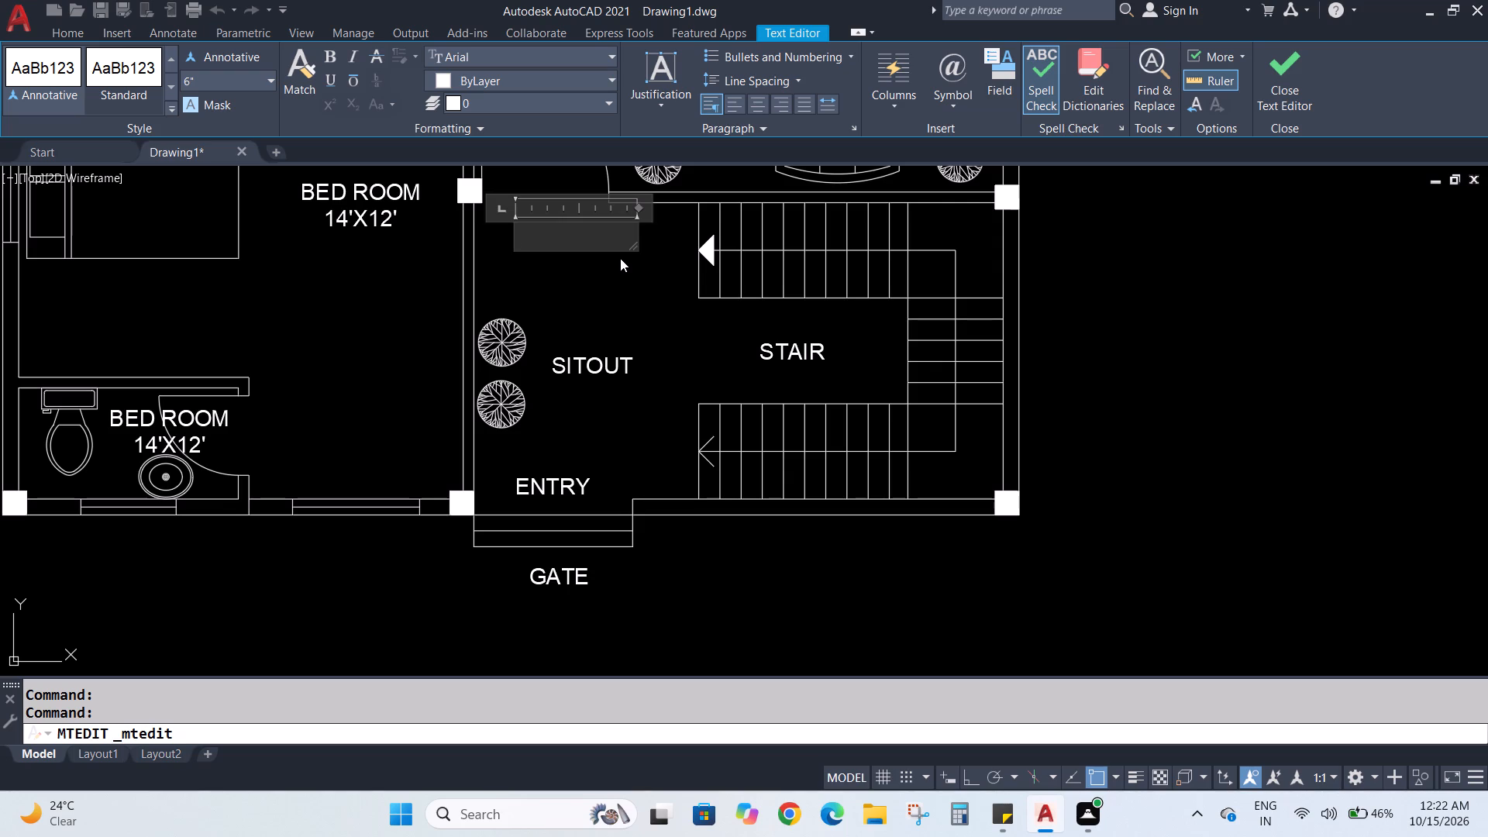
type("VERAN")
type("DAH")
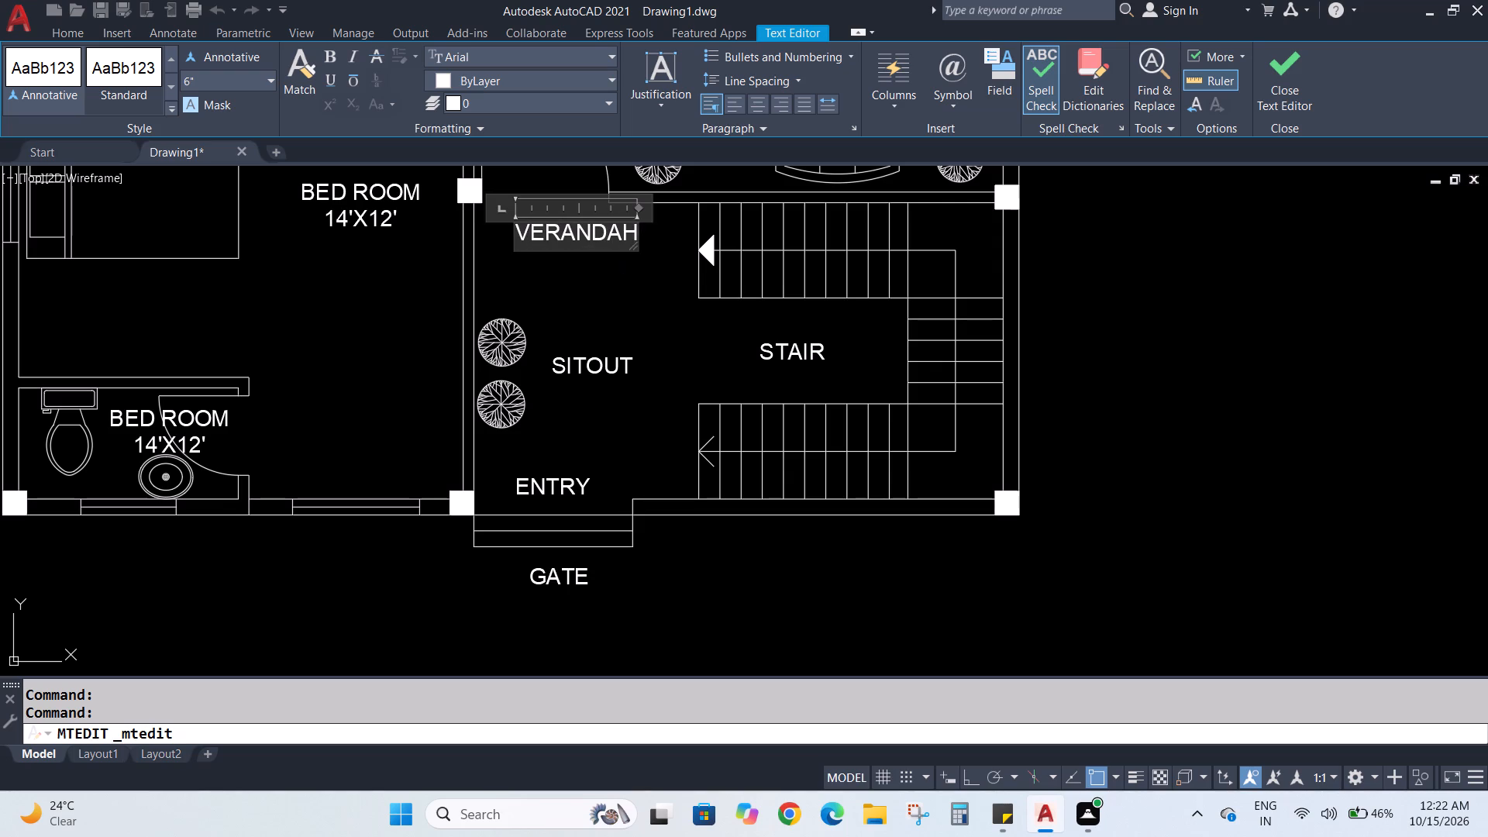
left_click(605, 288)
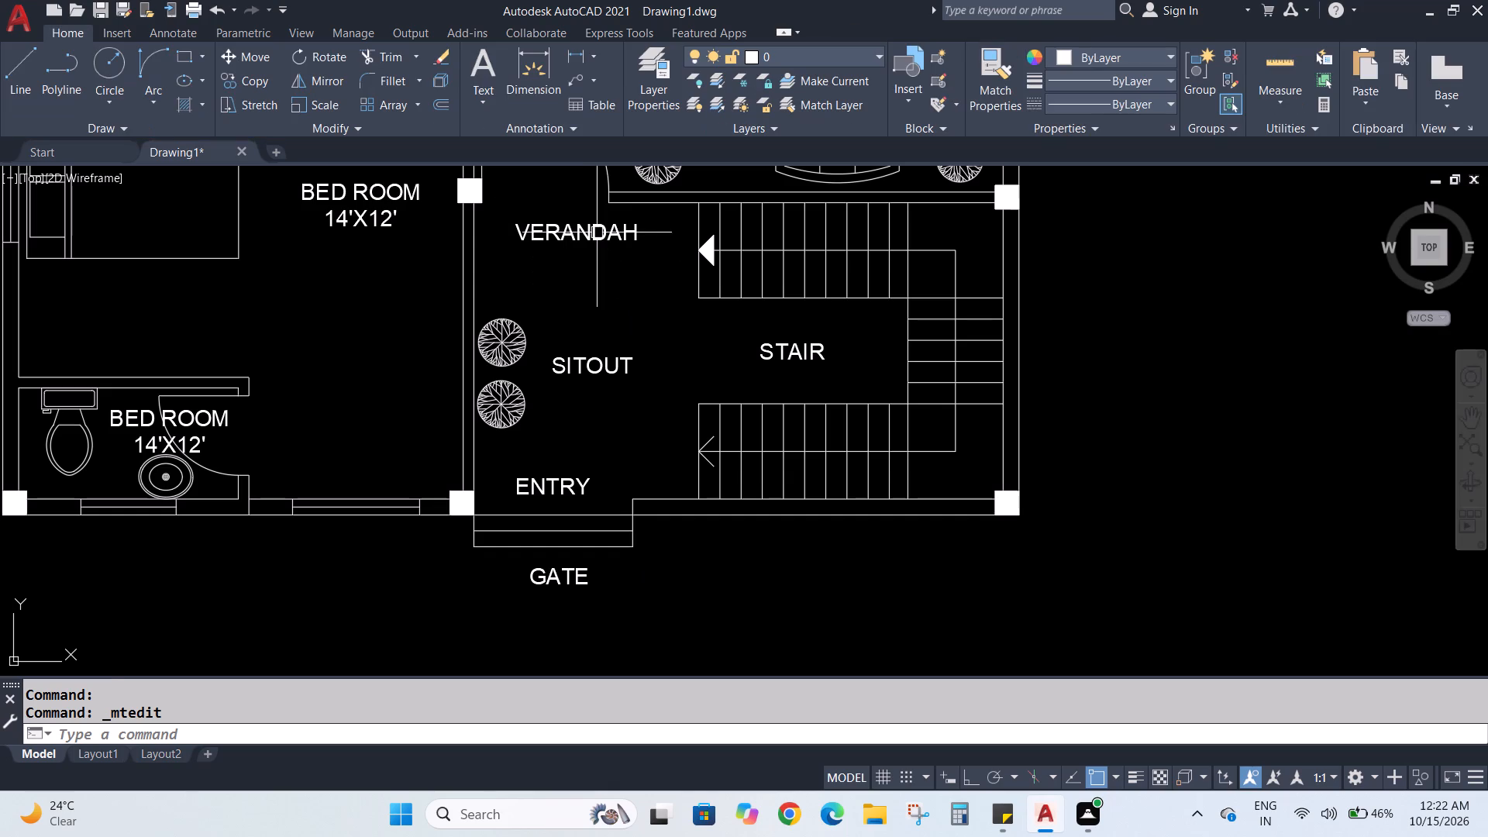
Move the "VERANDAH" label slightly down so it sits level with the arrow of the upper stair flight.
left_click(594, 230)
left_click(261, 51)
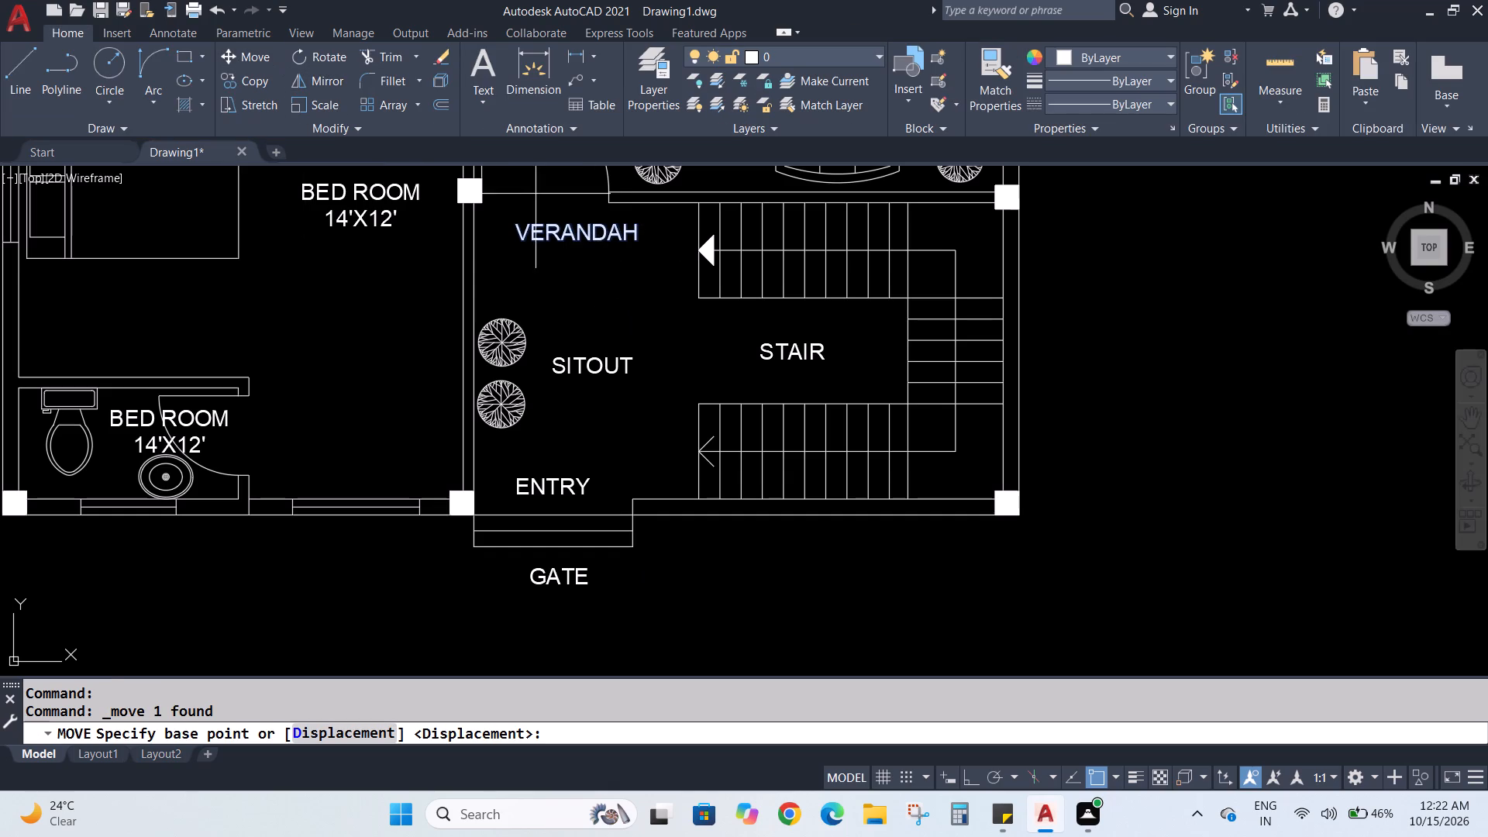
left_click(596, 238)
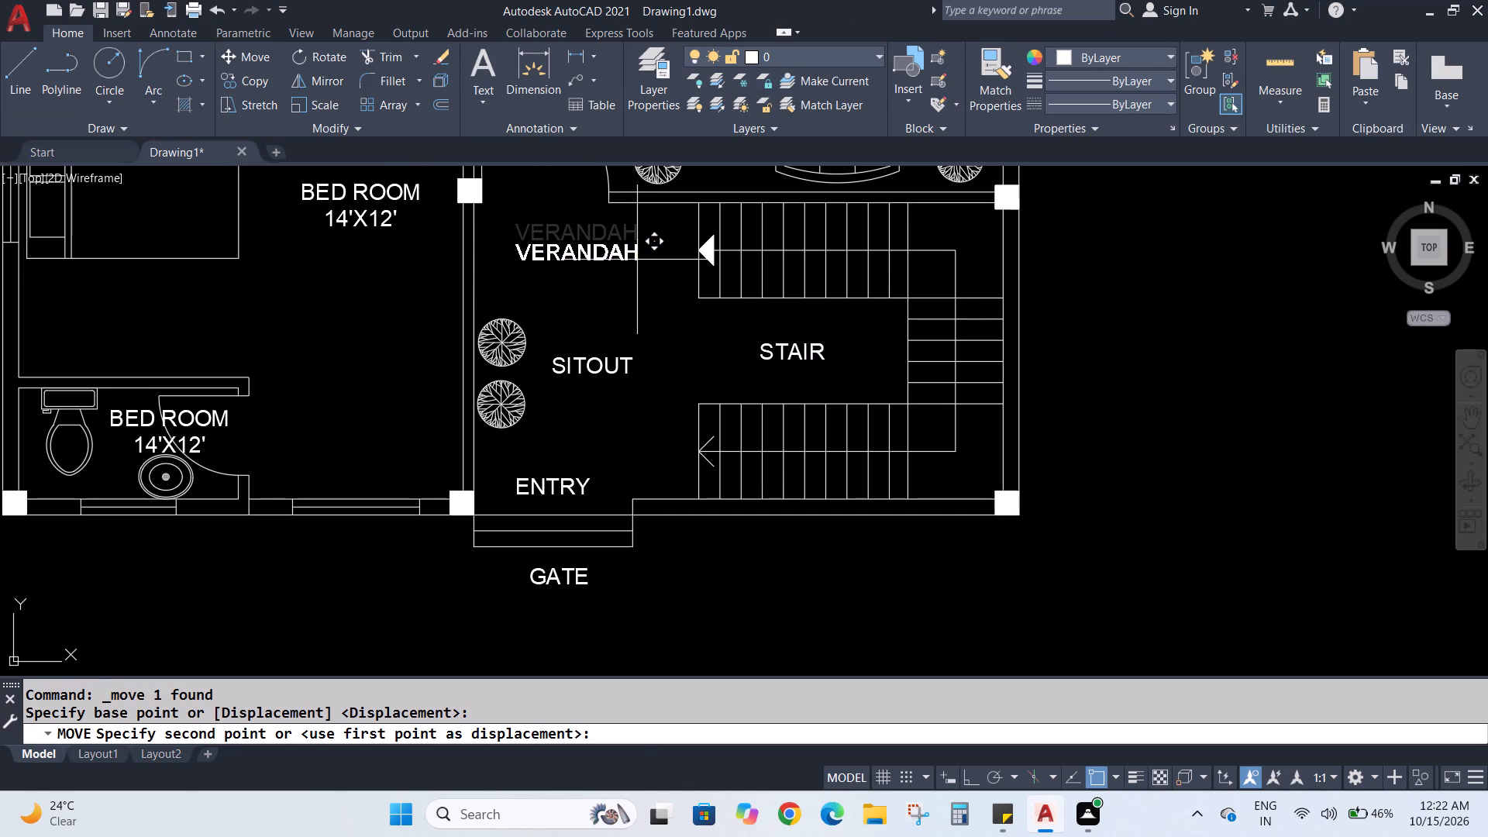
left_click(637, 258)
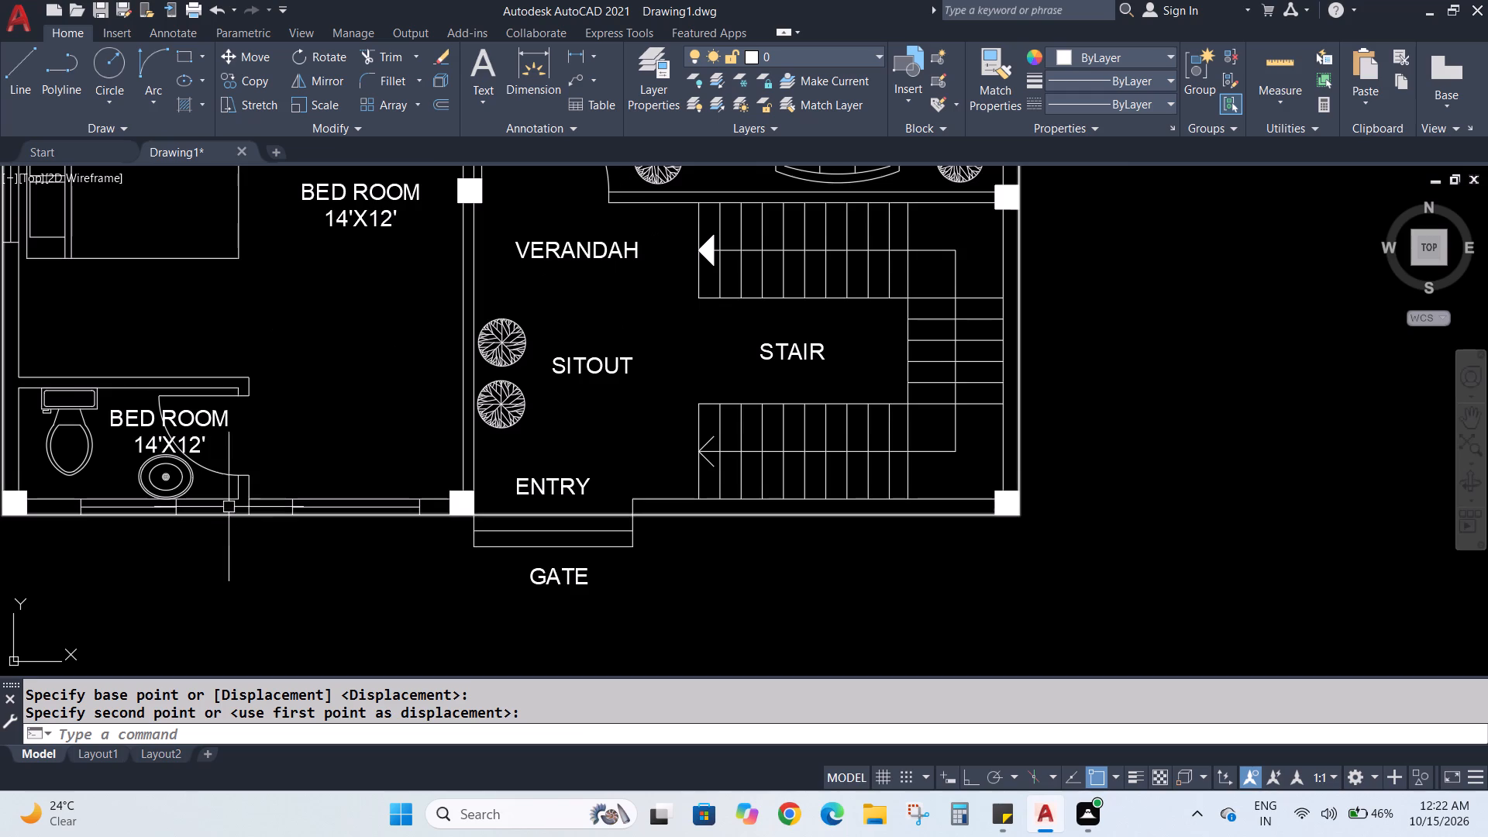
In the bedroom label over the toilet and washbasin, change the second dimension of the size line to 3'6".
middle_click_drag(275, 443, 506, 394)
scroll(436, 396, "up", 2)
middle_click_drag(480, 392, 601, 403)
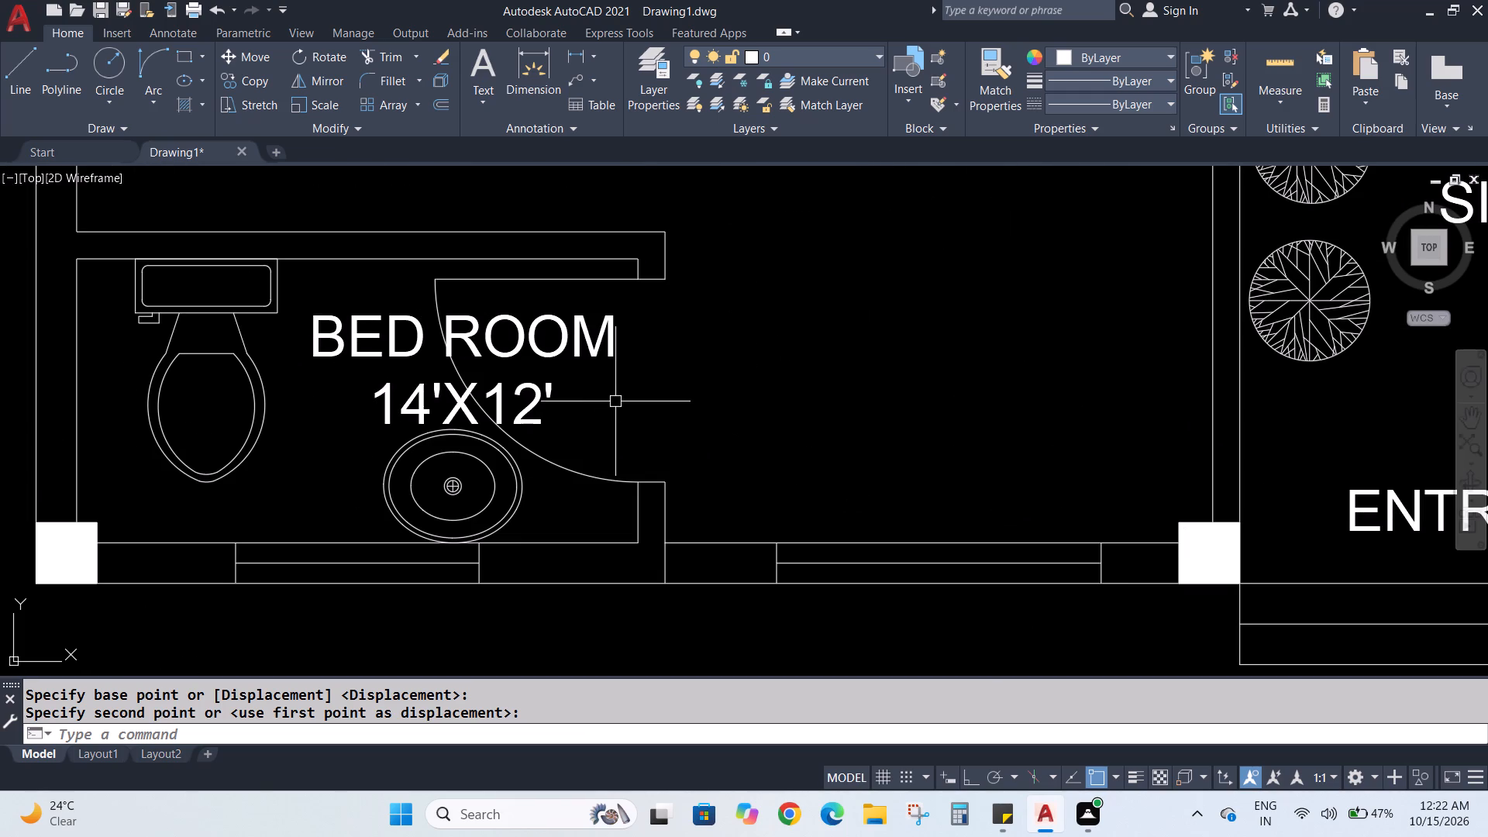
double_click(477, 338)
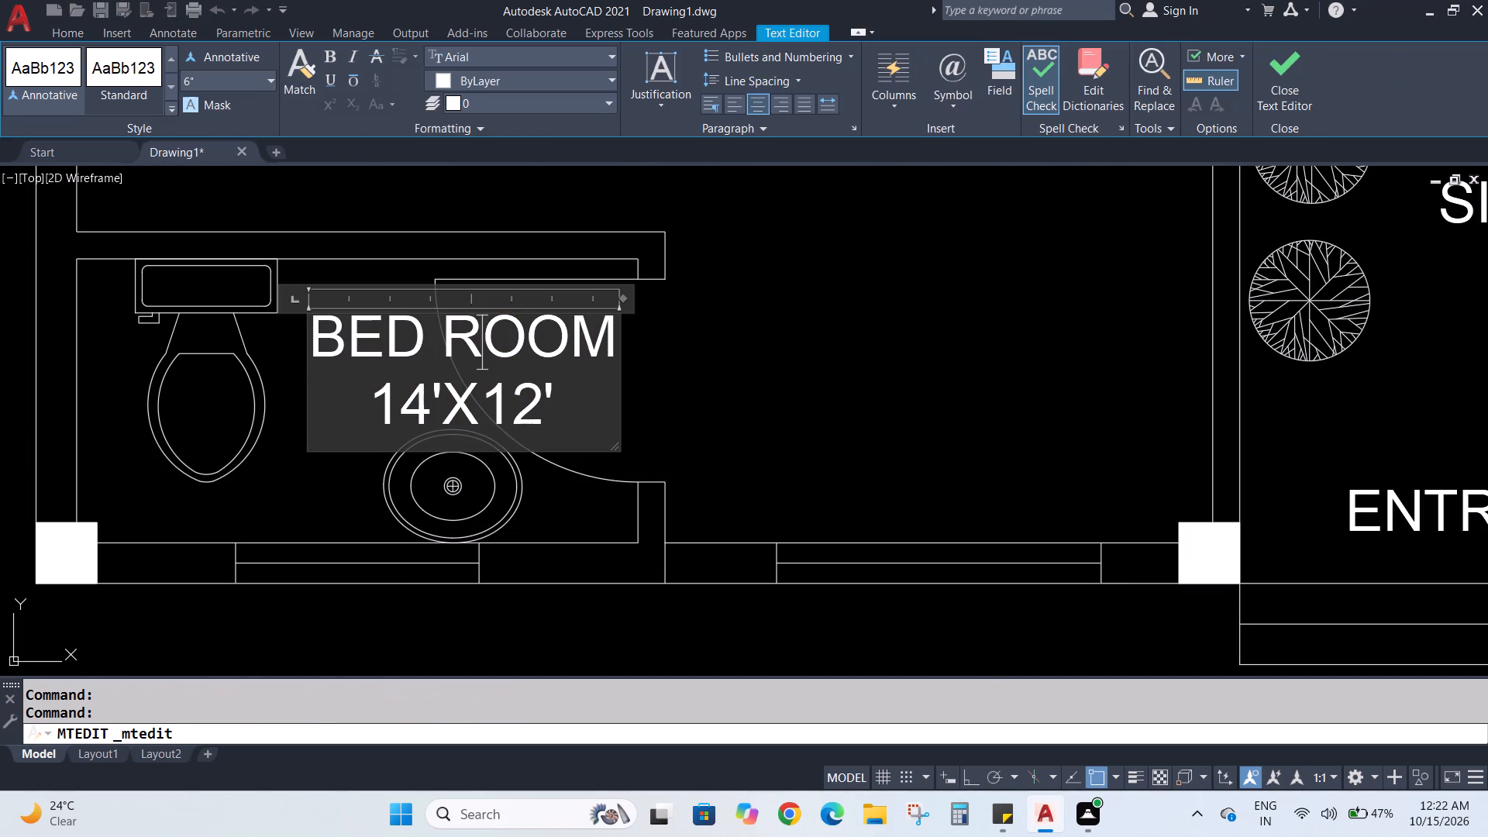
left_click(578, 405)
type("6\"")
key("Left")
key("Left")
key("Left")
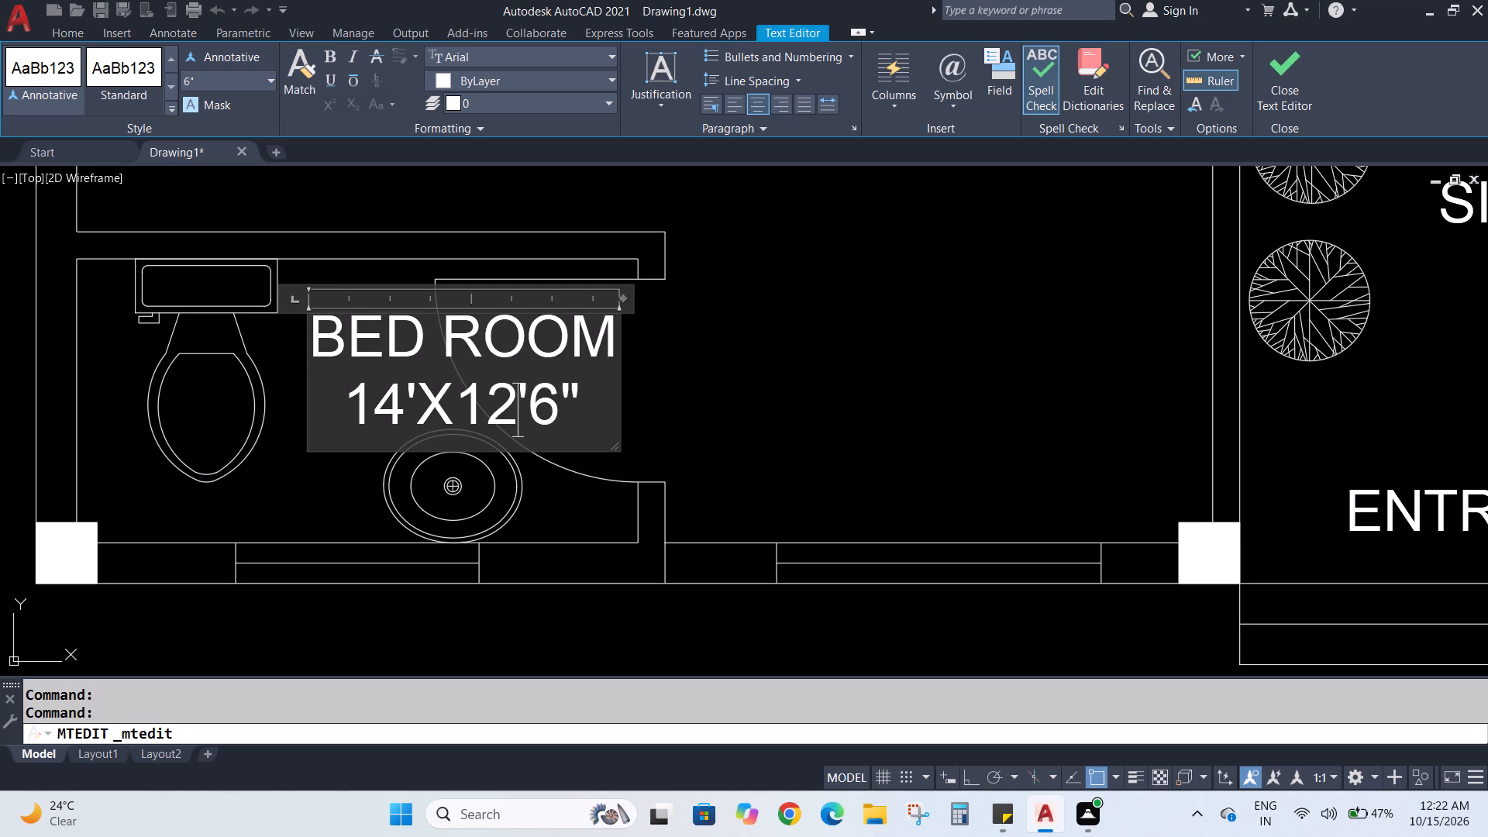
key("BackSpace")
key("BackSpace")
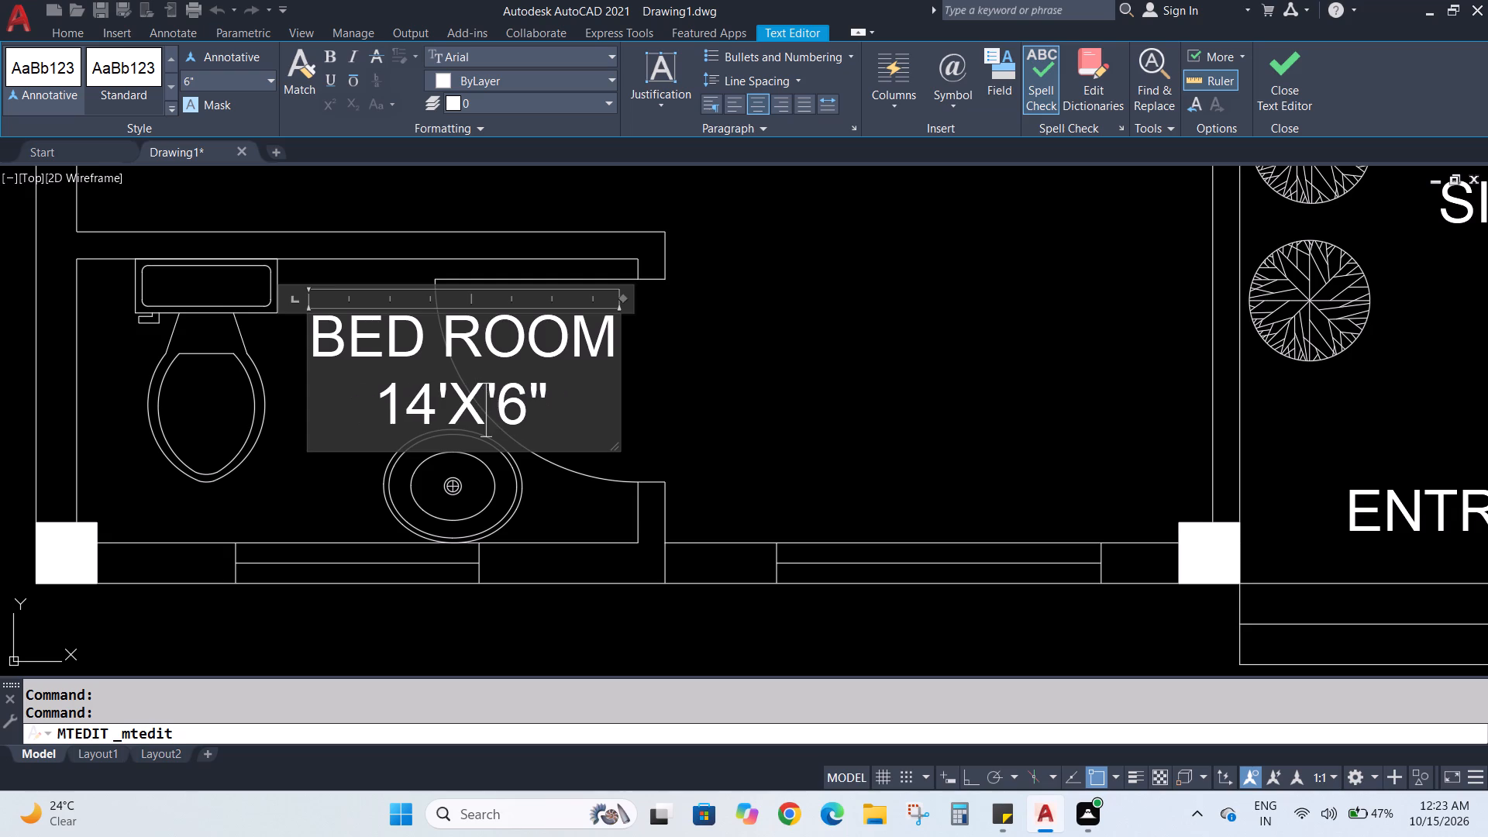
key("3")
Change the first dimension of the same label to 6'11" so the size line reads 6'11"X3'6".
key("Left")
key("Left")
key("Left")
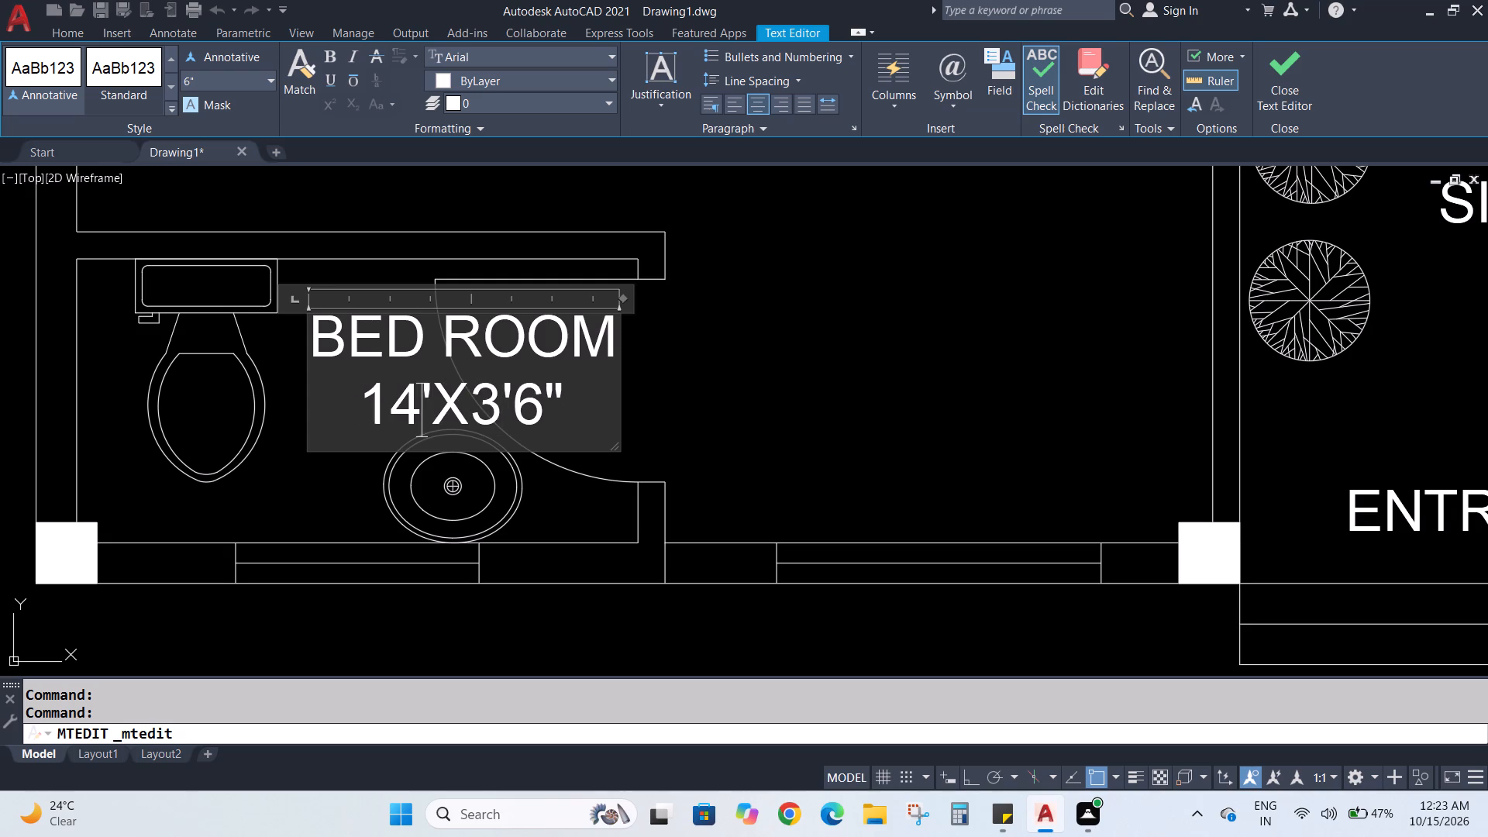
key("Right")
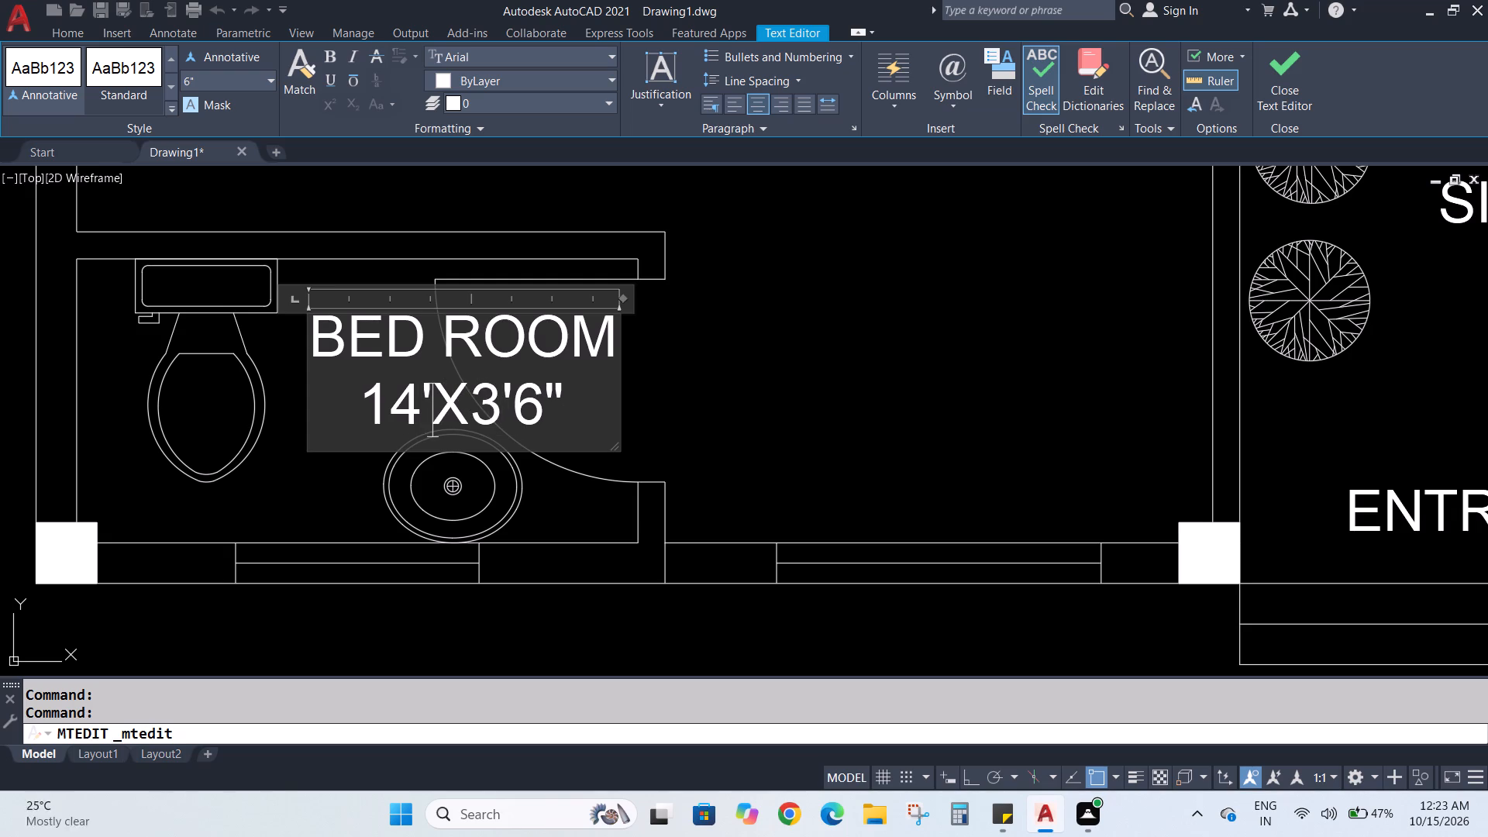
type("11")
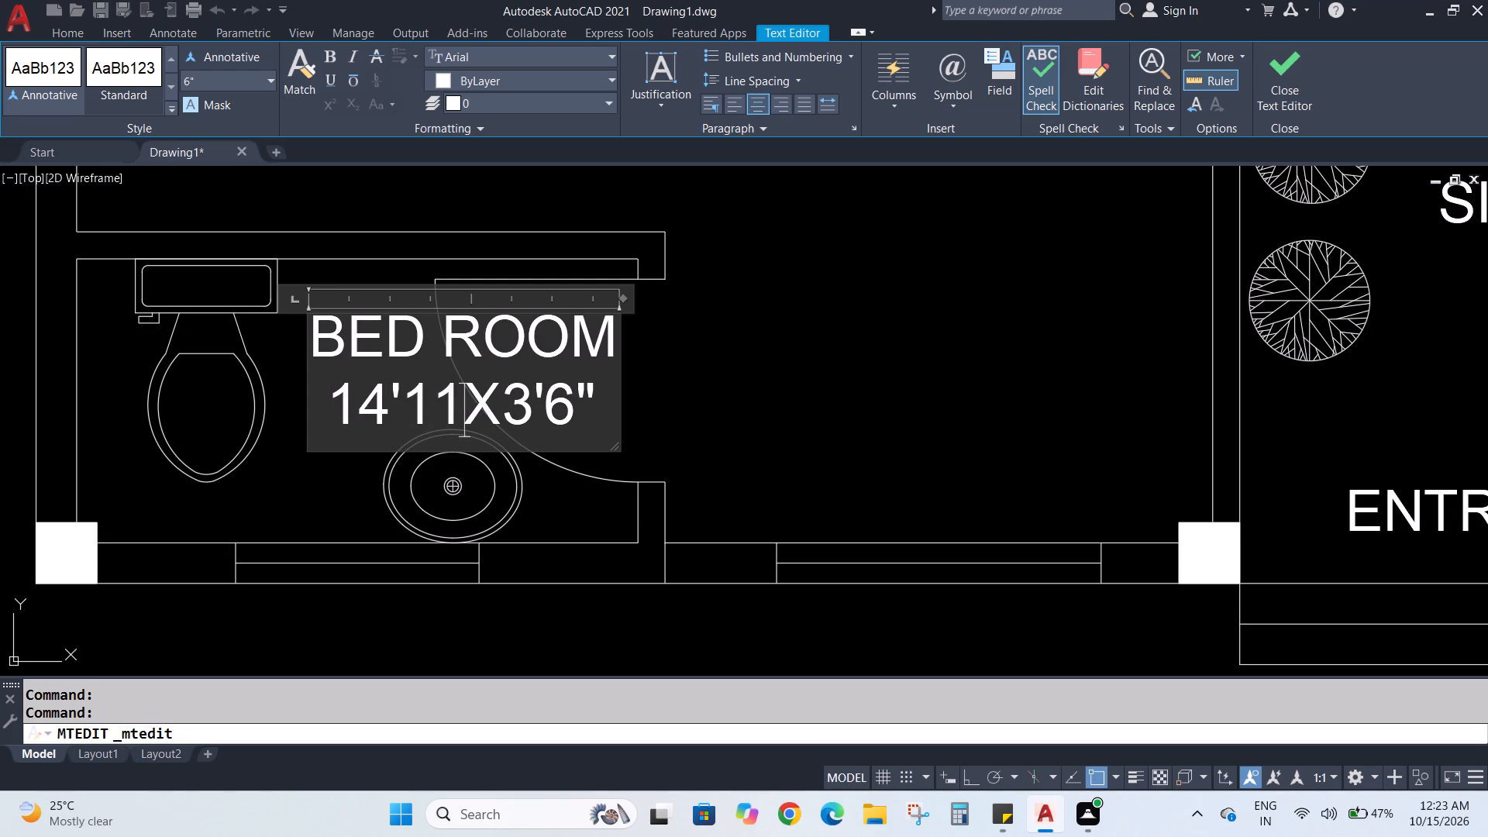
key("shift+quotedbl")
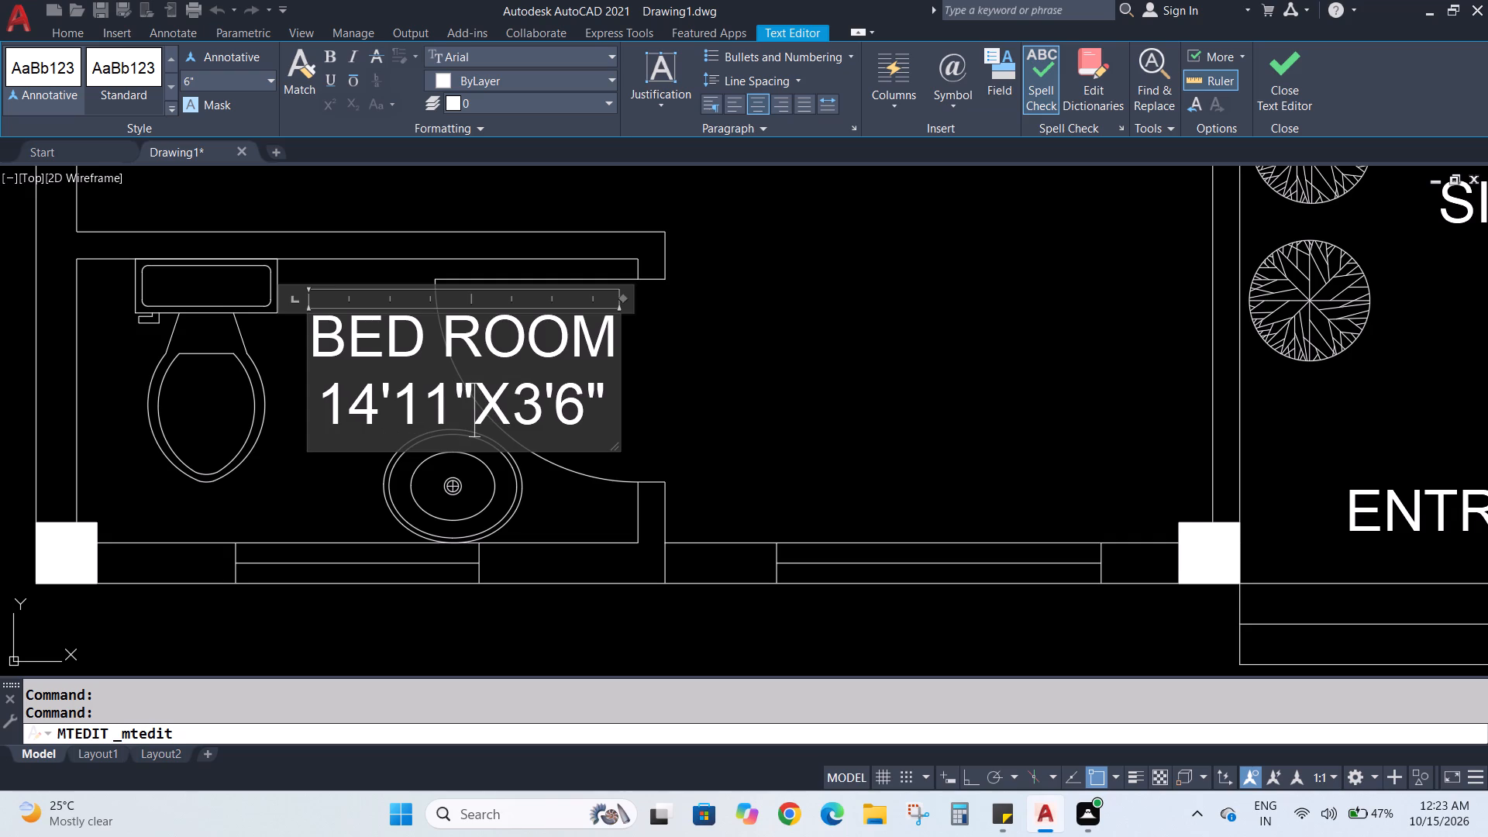
key("Left")
key("Left")
key("Left")
key("Left")
key("BackSpace")
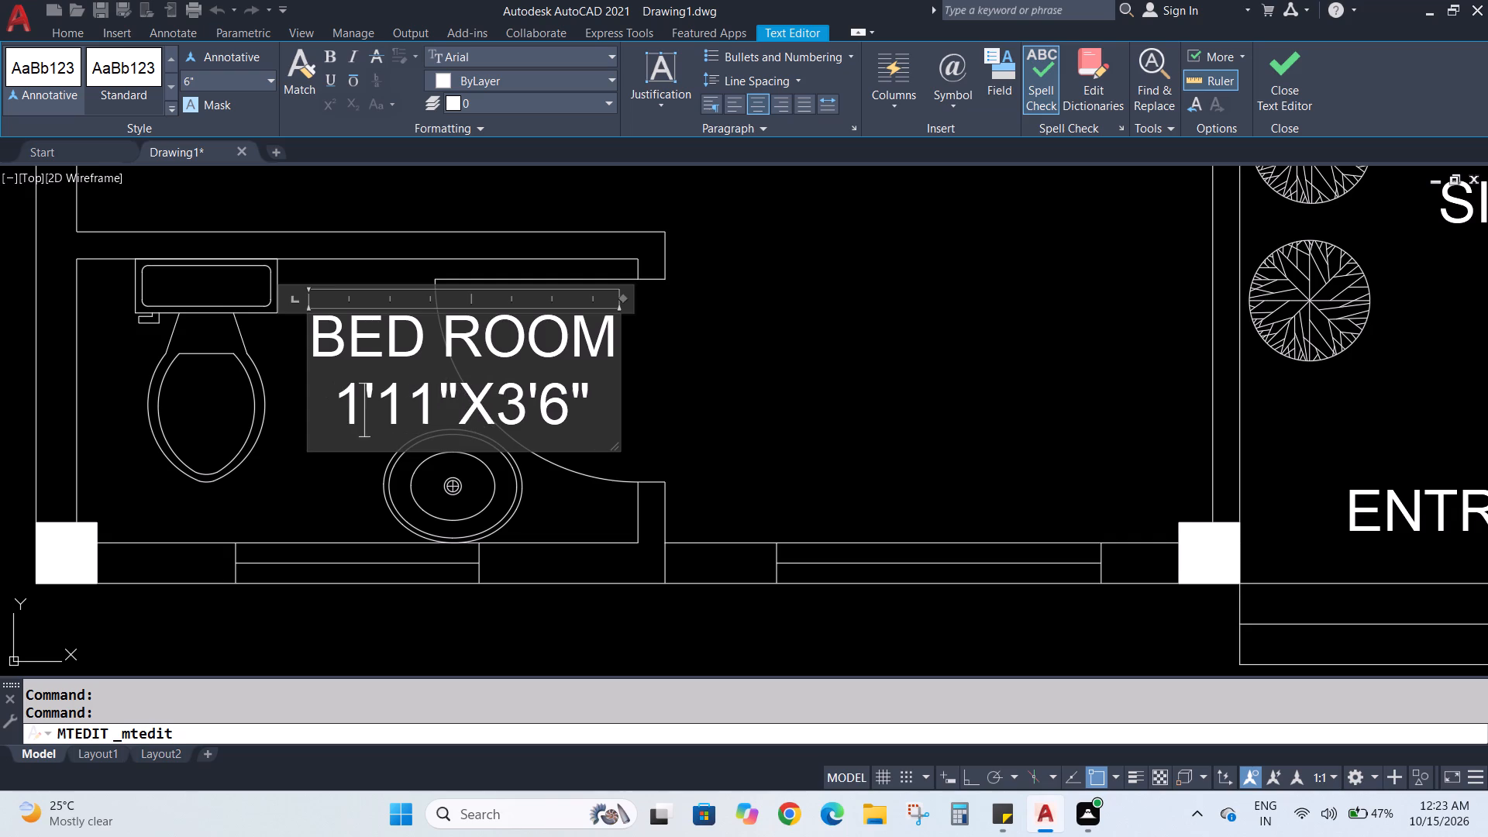
key("BackSpace")
key("6")
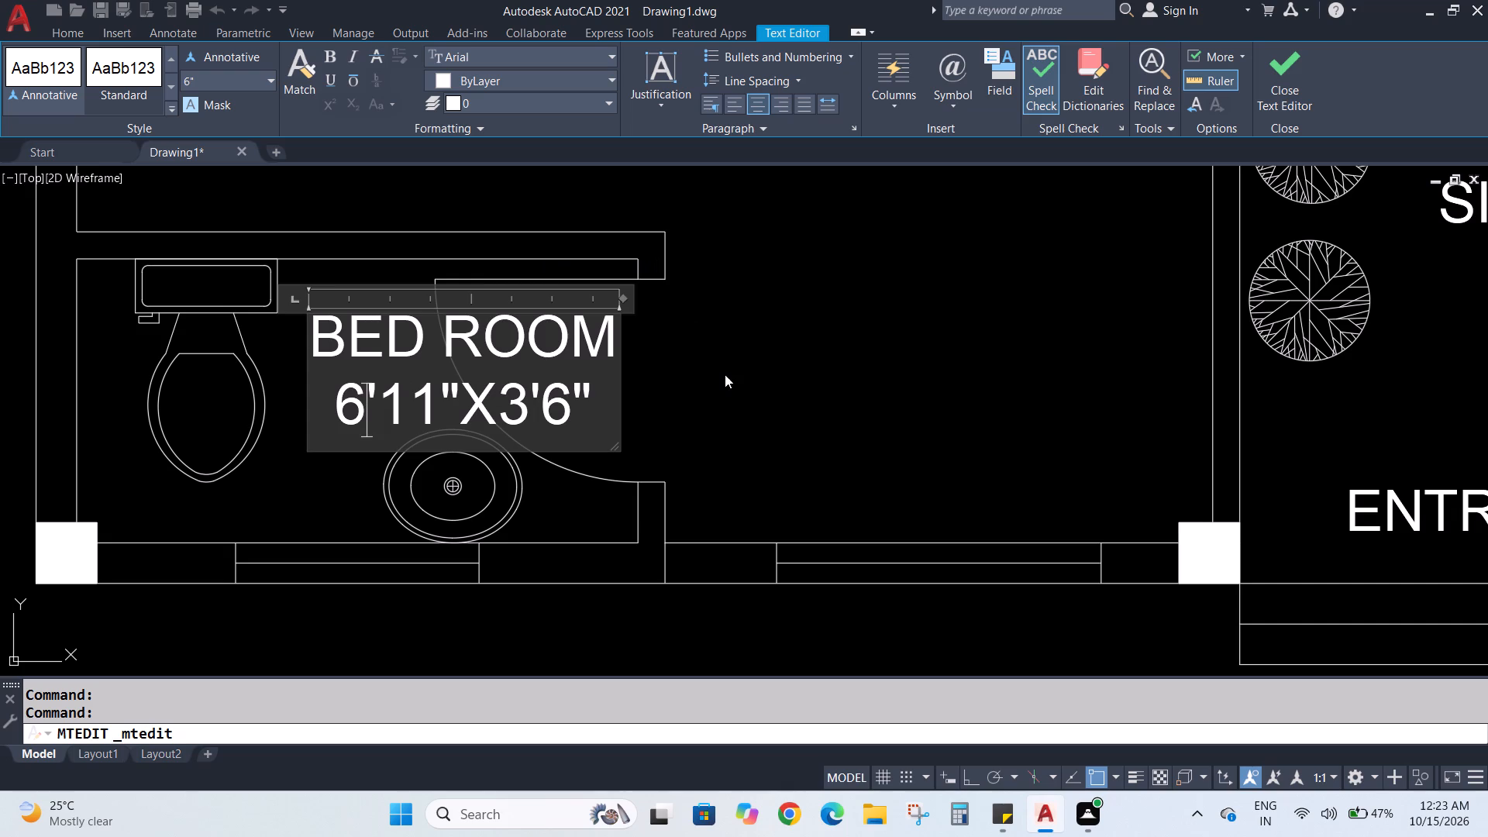
Replace the label's name line with "TOILET" and narrow its text box to fit the size line.
left_click(614, 339)
key("BackSpace")
key("BackSpace")
key("BackSpace")
key("BackSpace")
key("BackSpace")
key("BackSpace")
key("BackSpace")
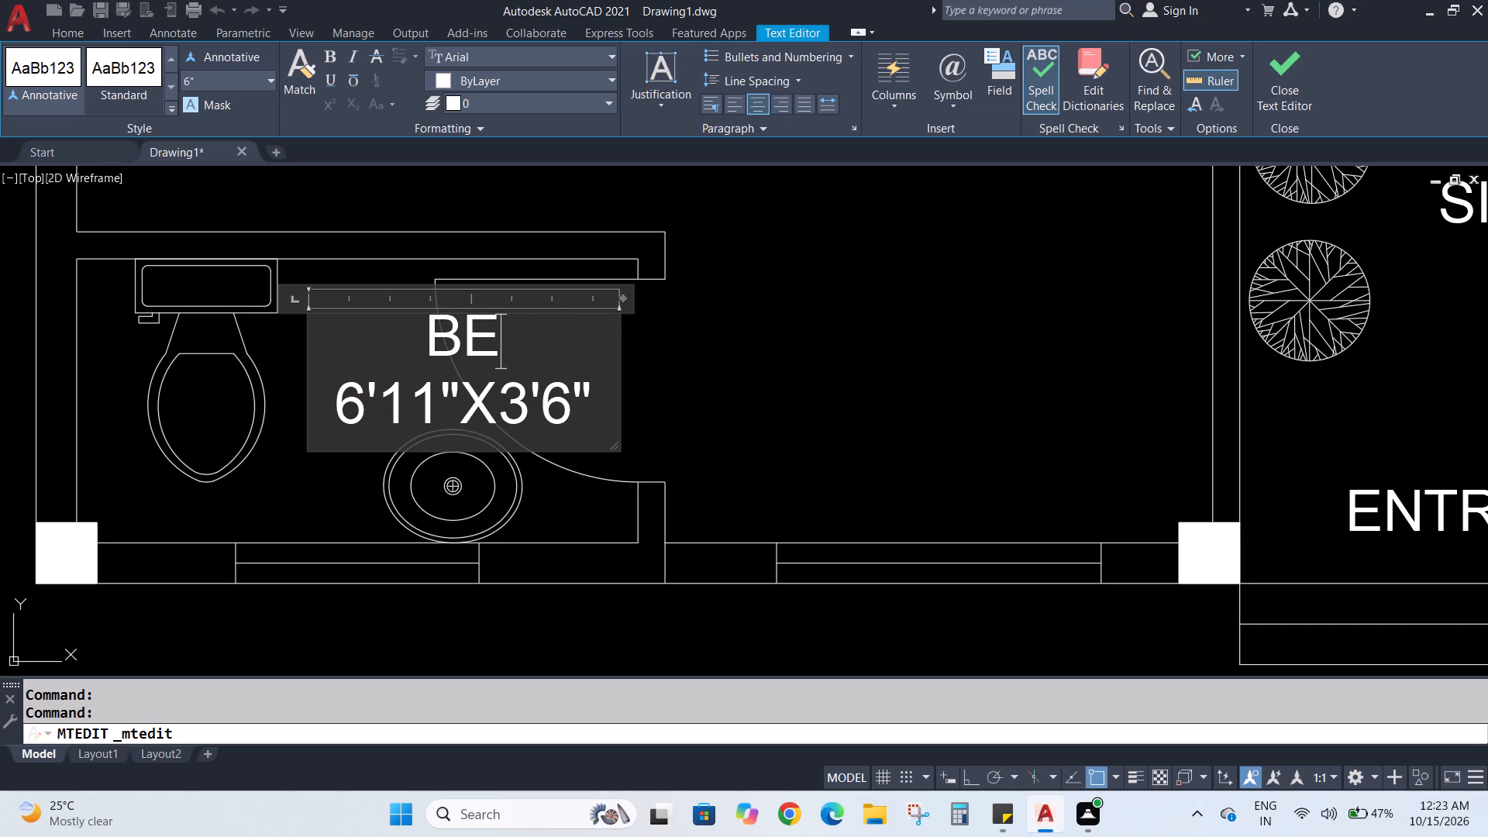
key("BackSpace")
type("TPO")
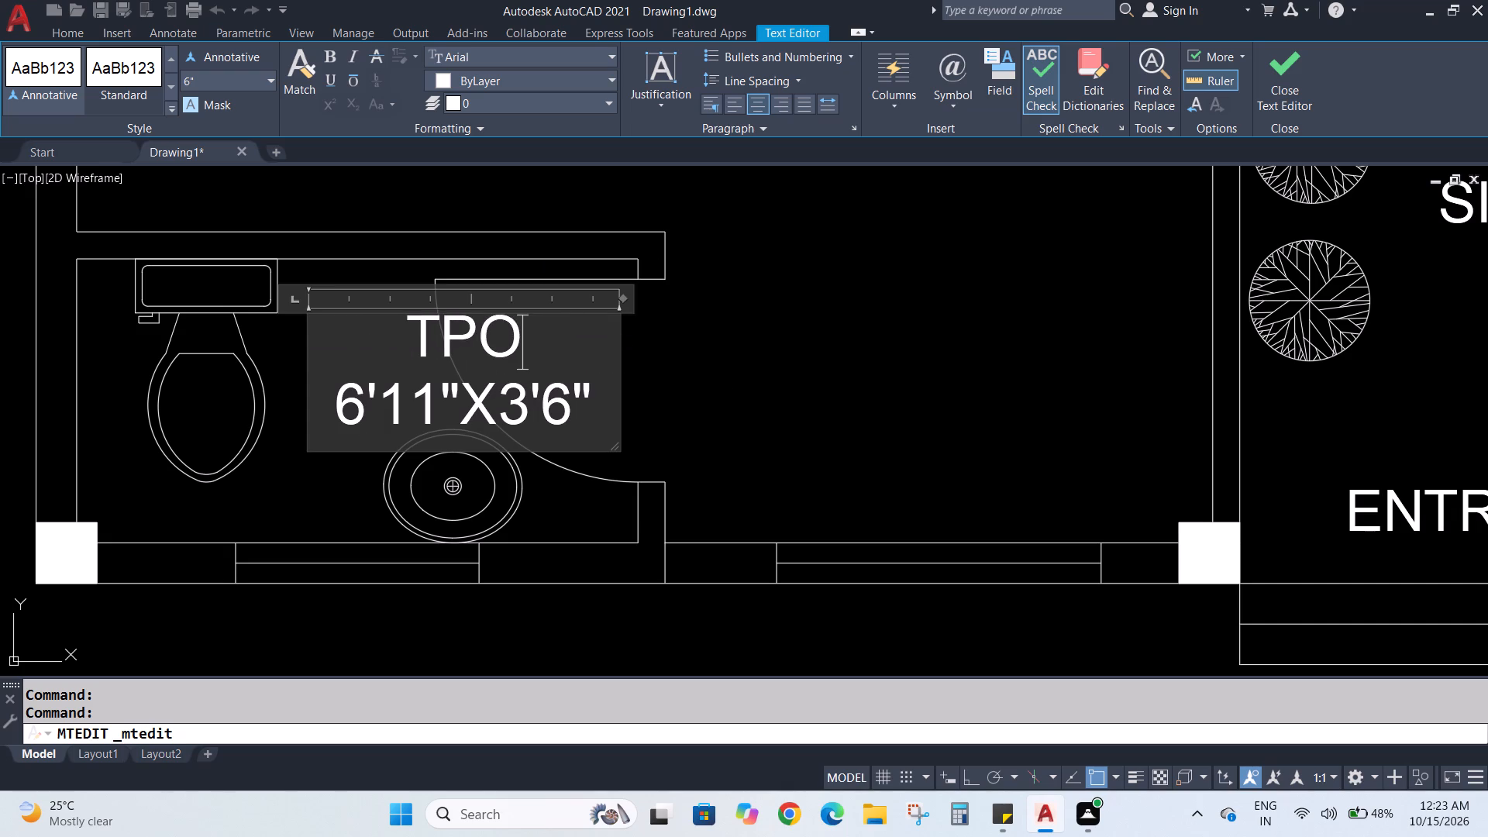
key("BackSpace")
key("BackSpace")
type("OILET")
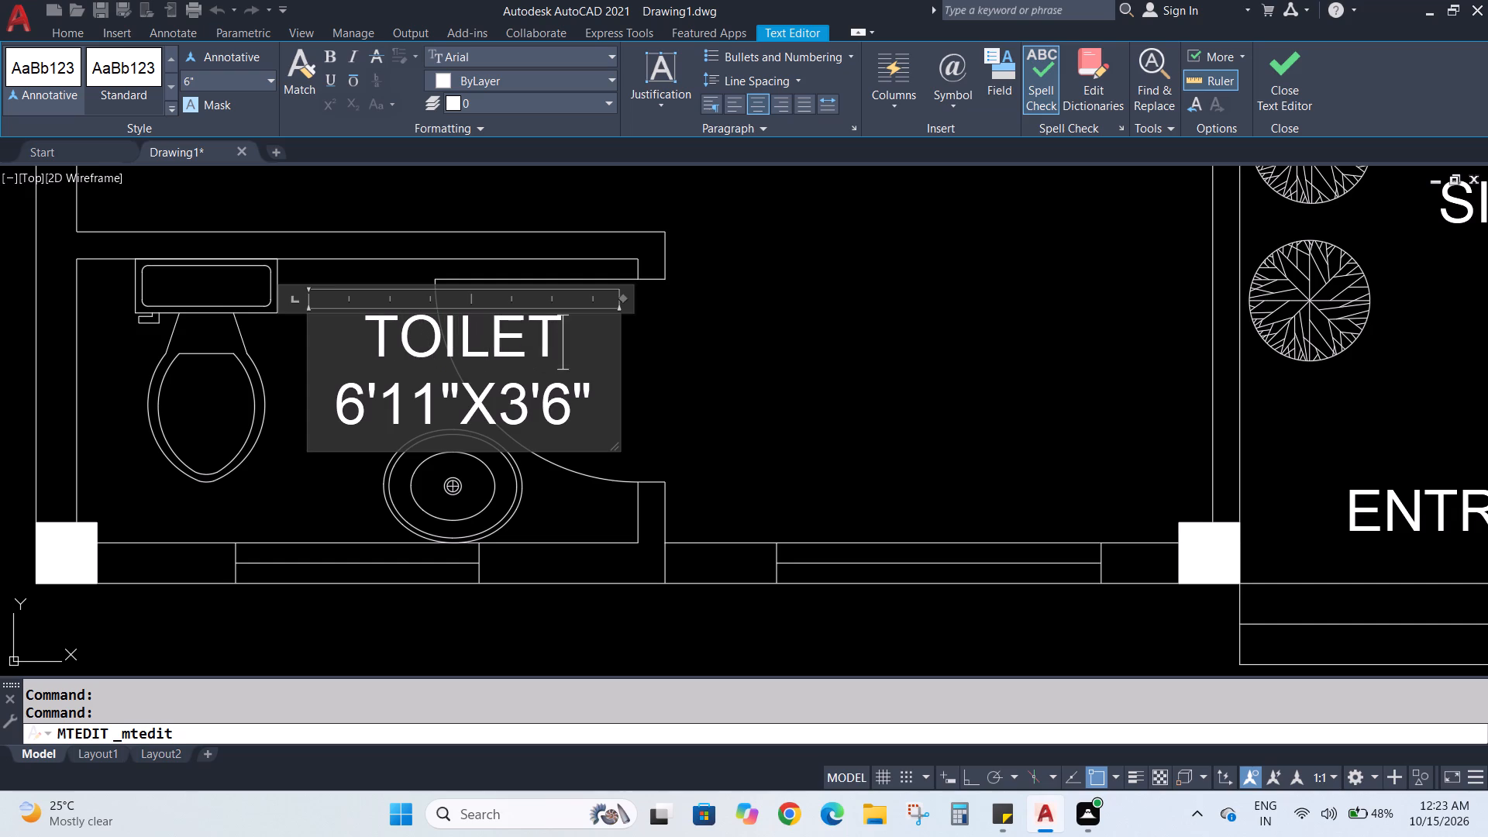
left_click_drag(622, 298, 603, 303)
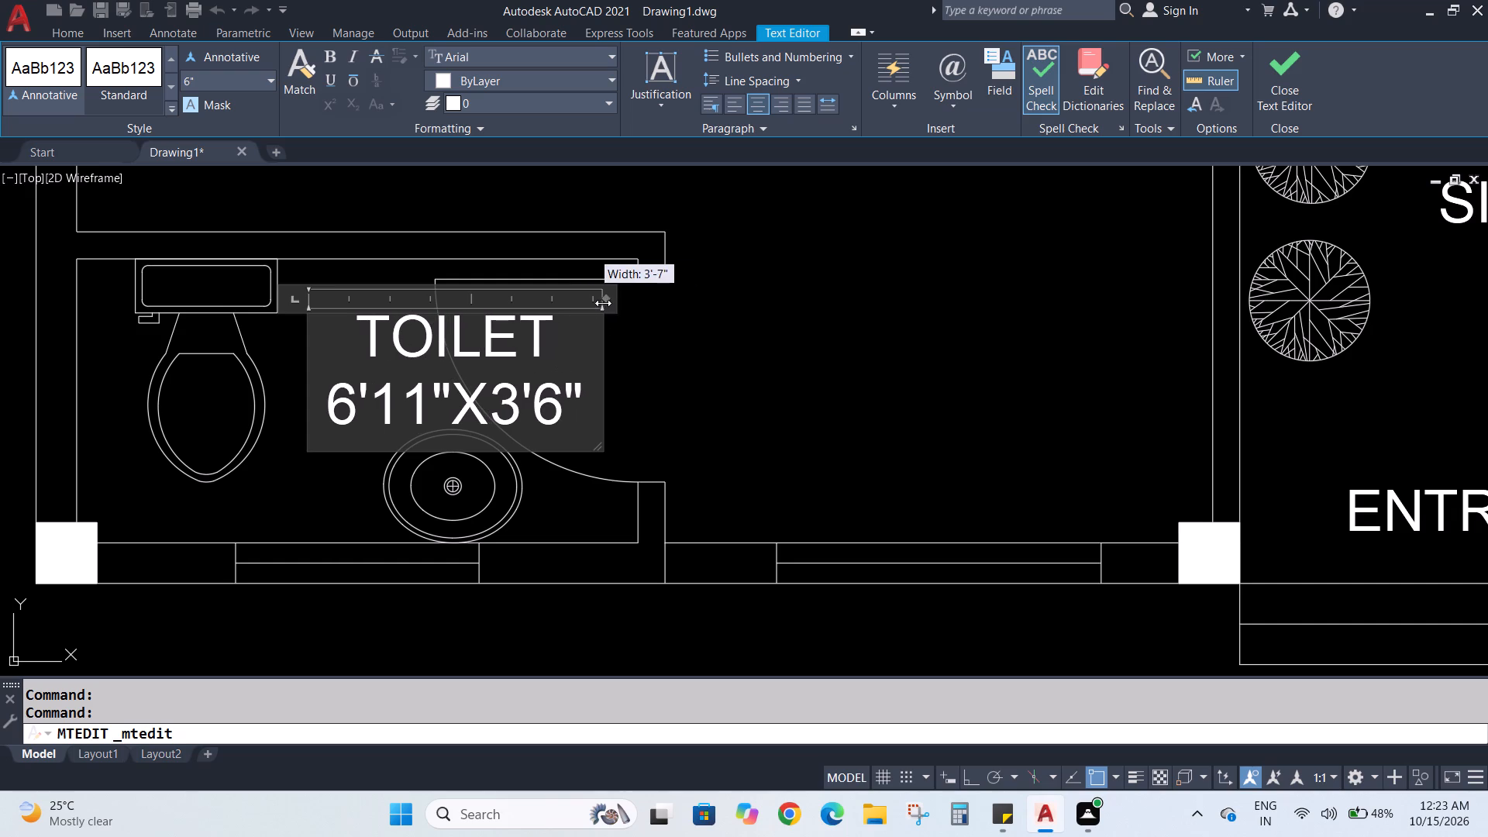
left_click_drag(603, 303, 570, 312)
left_click(681, 367)
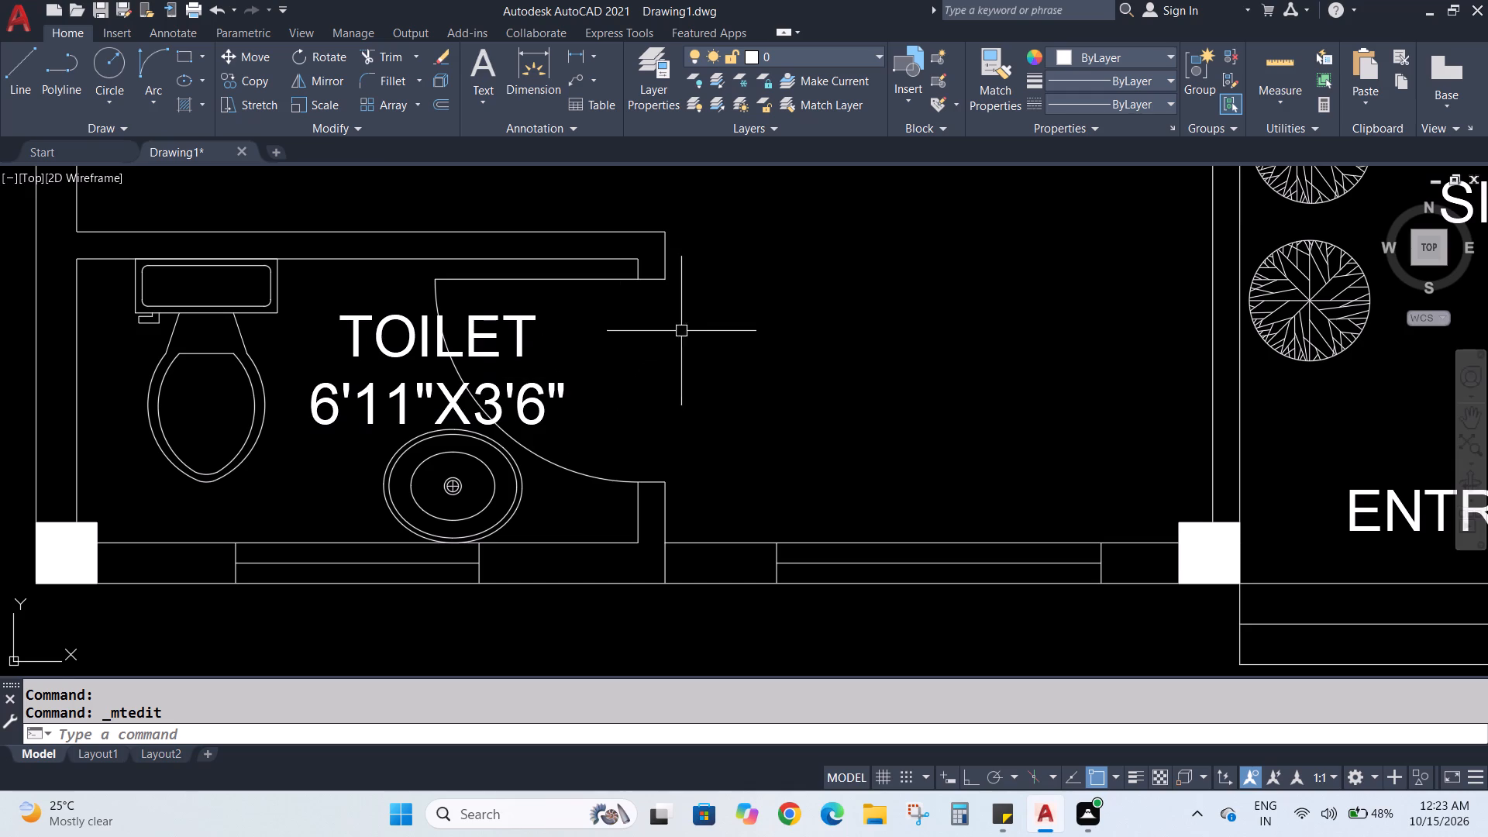
Change the size line of the bedroom label beside the bed, above the toilet, to 14'X16'4".
middle_click_drag(772, 301, 836, 732)
scroll(836, 699, "down", 2)
middle_click_drag(945, 449, 926, 515)
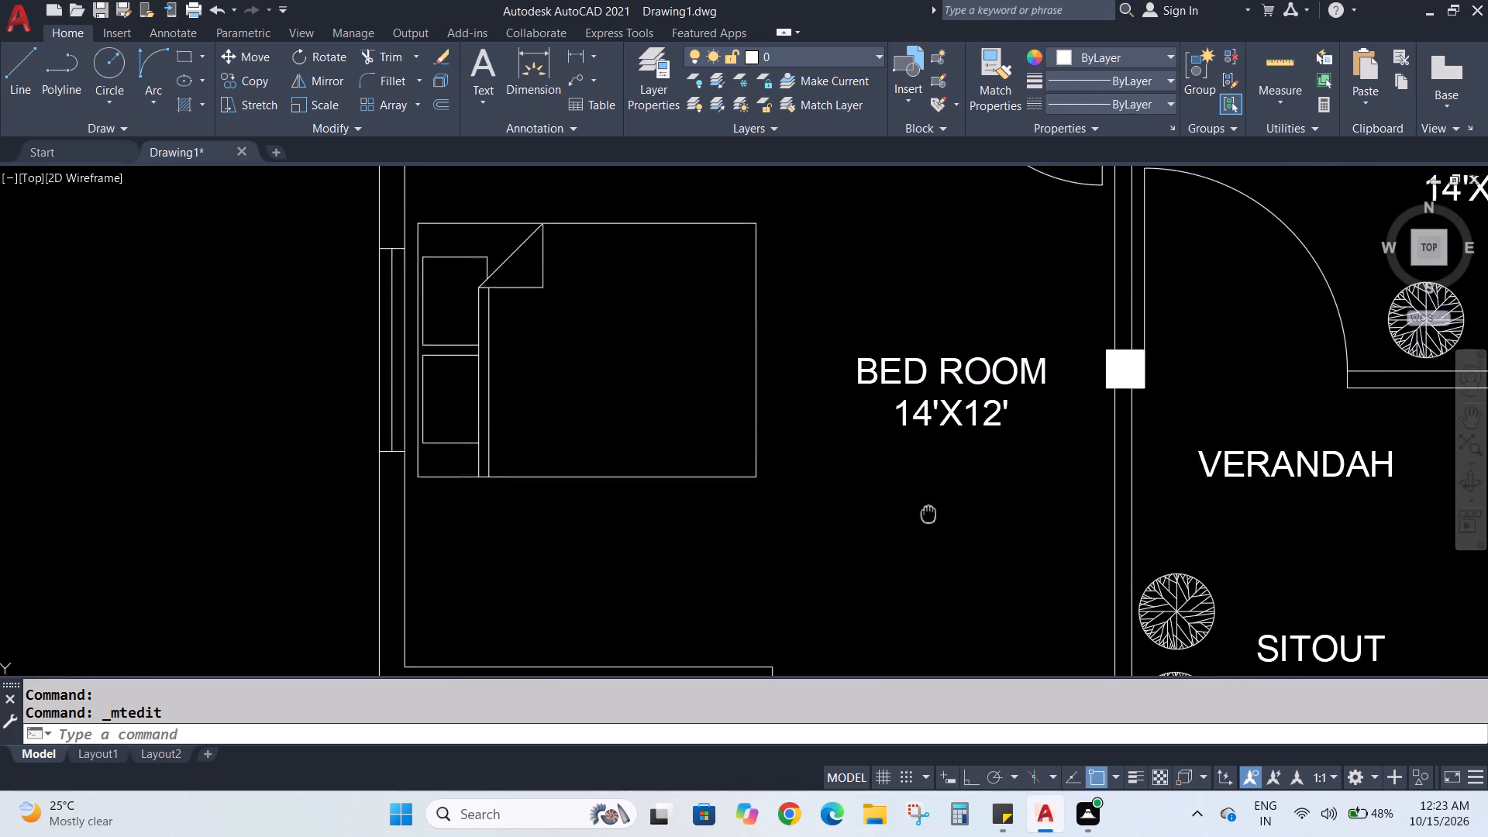
middle_click_drag(926, 515, 894, 532)
double_click(963, 432)
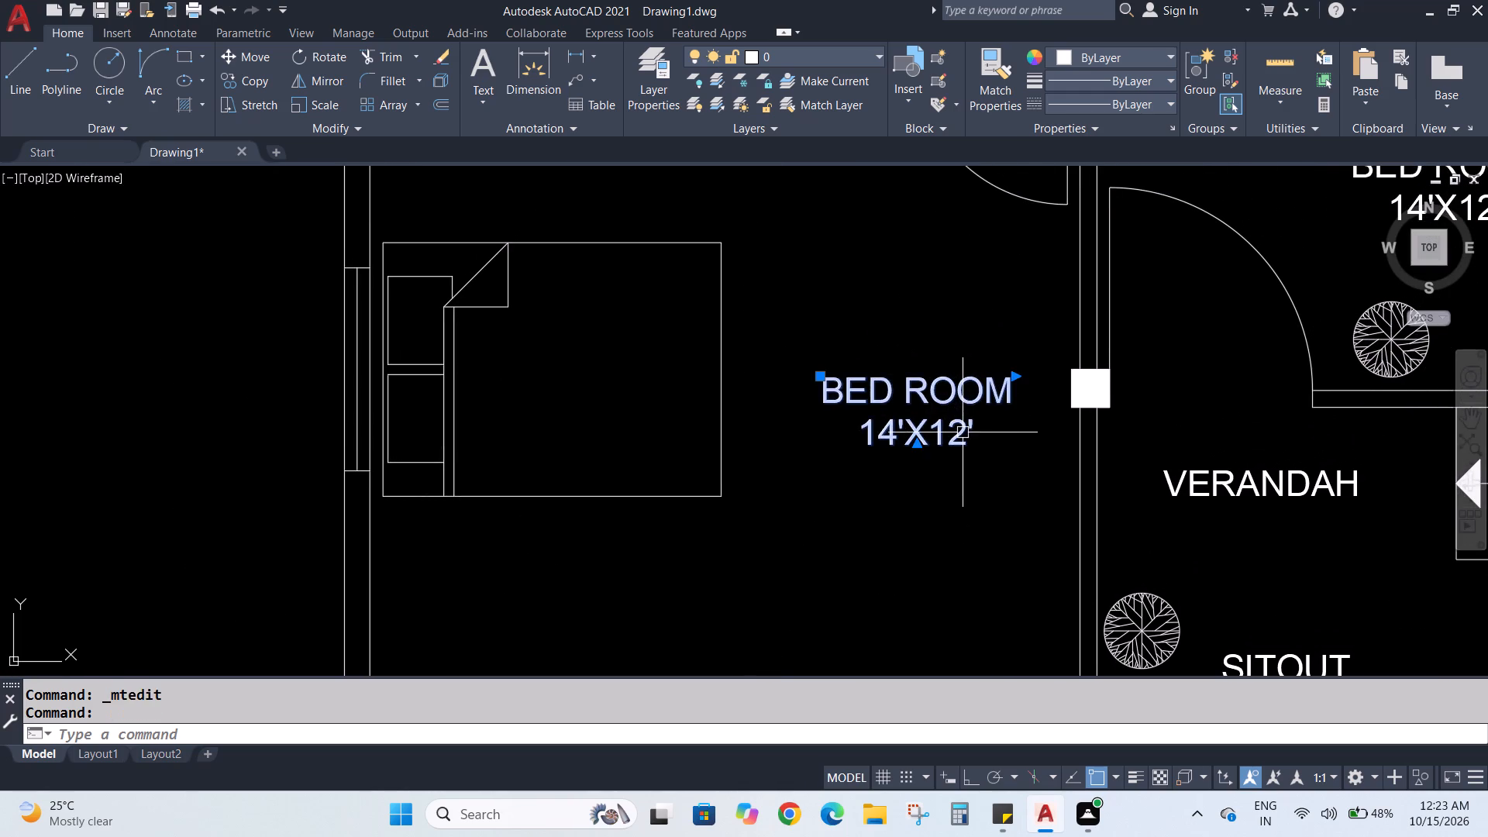
left_click(974, 428)
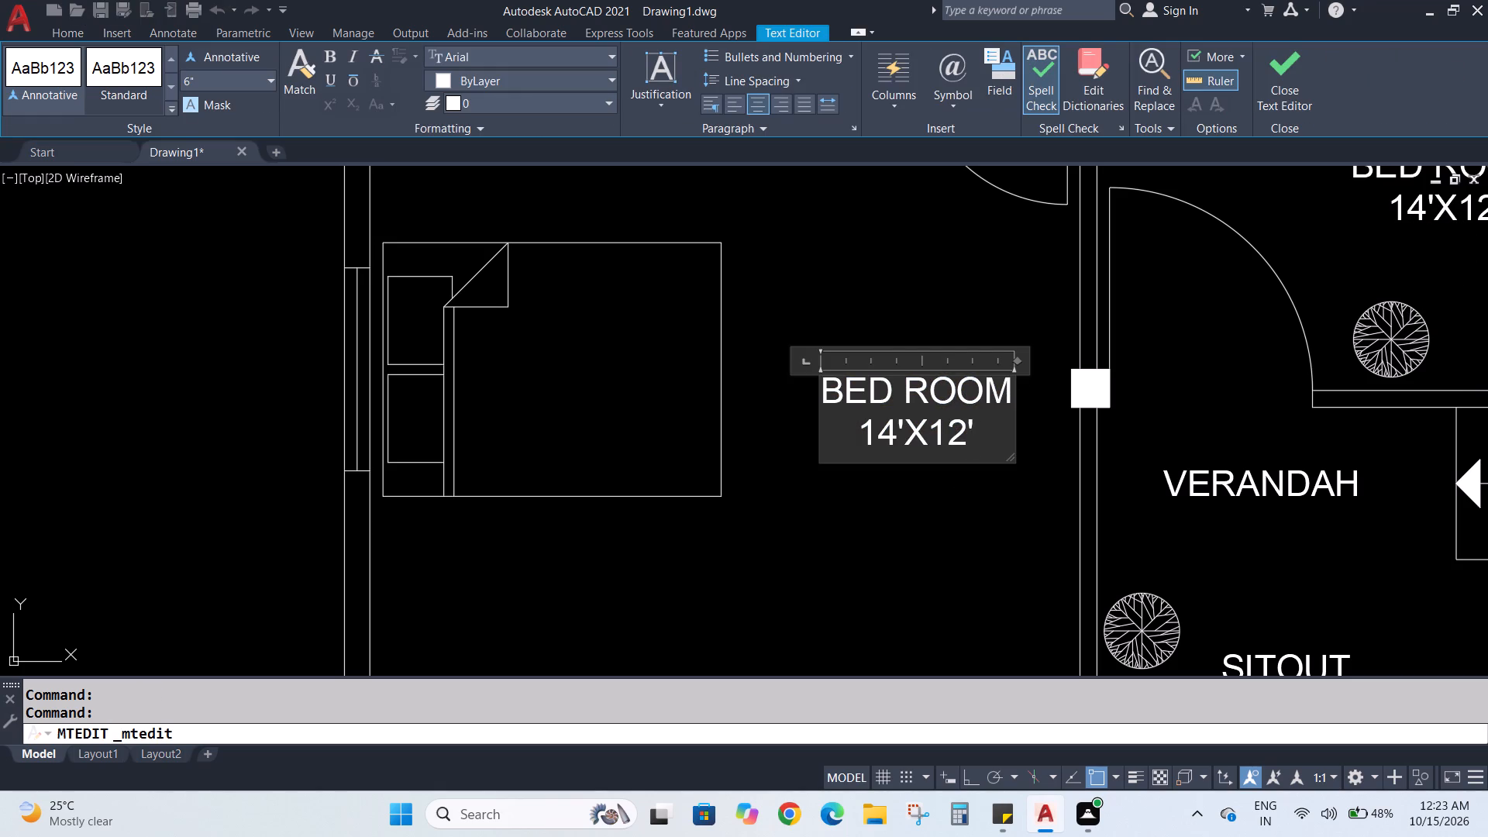
key("BackSpace")
key("BackSpace")
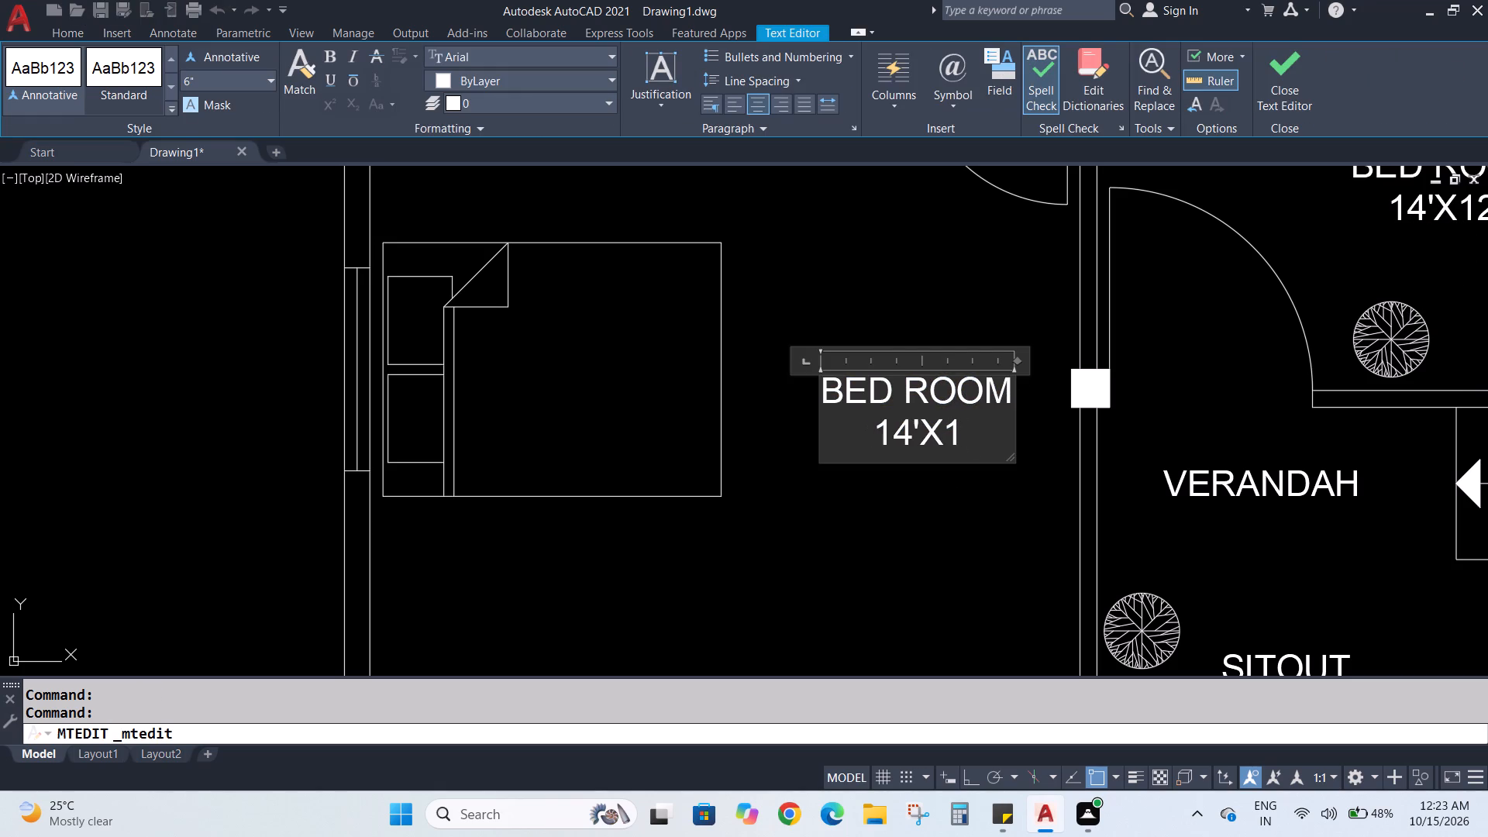
type("16")
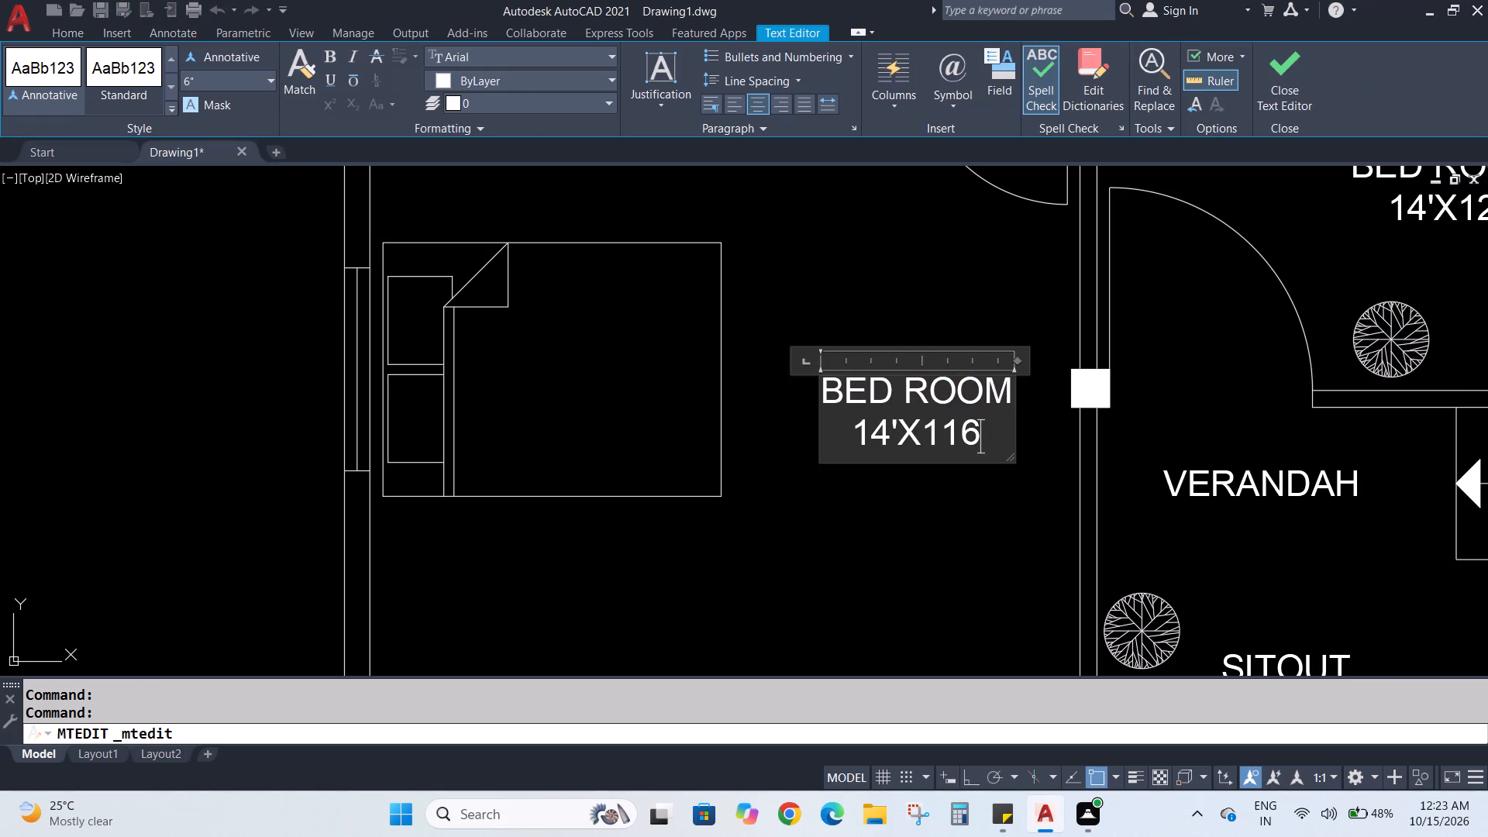
key("BackSpace")
key("BackSpace")
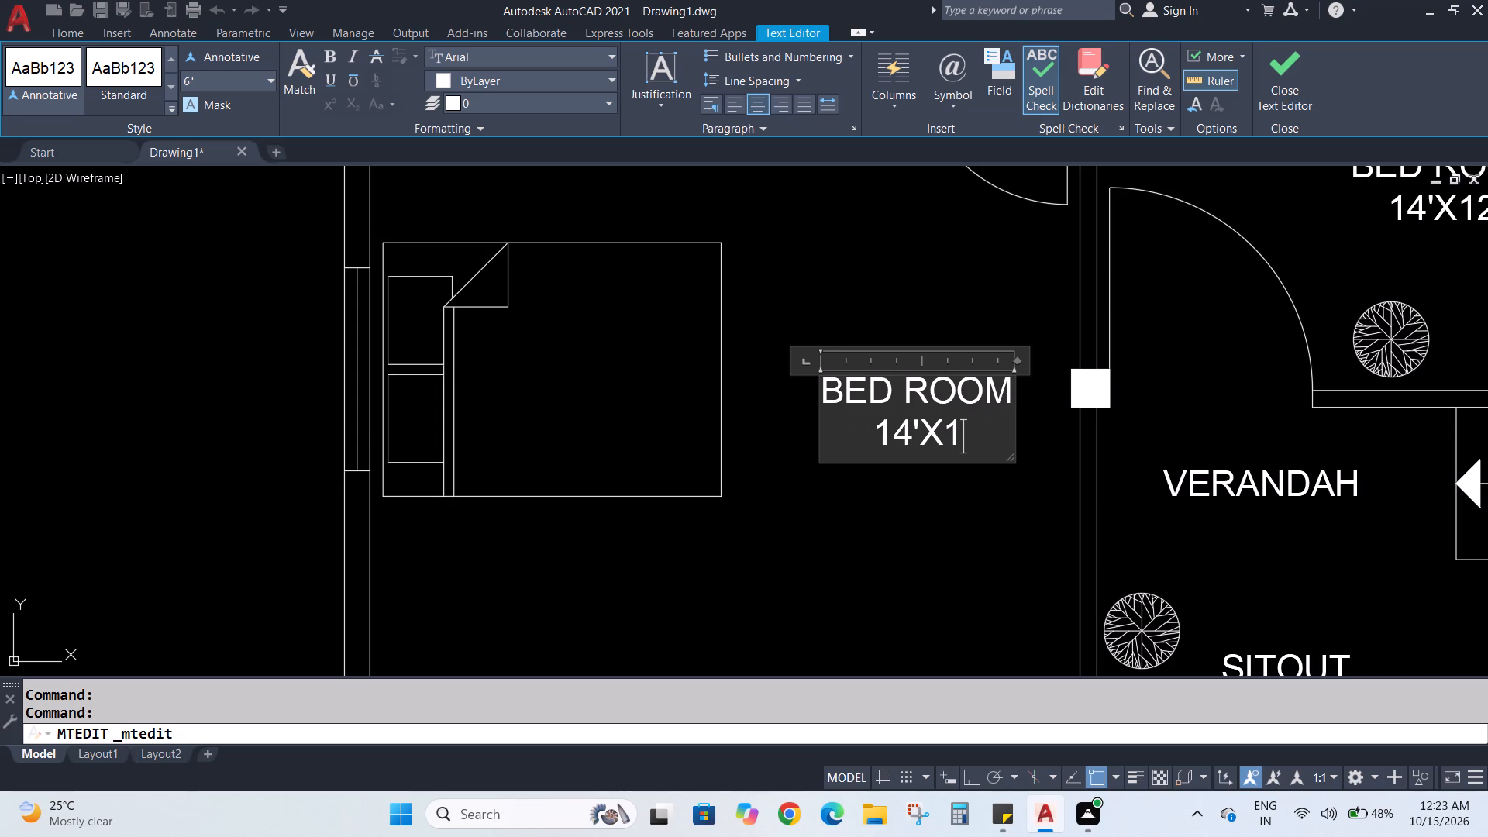
type("6'")
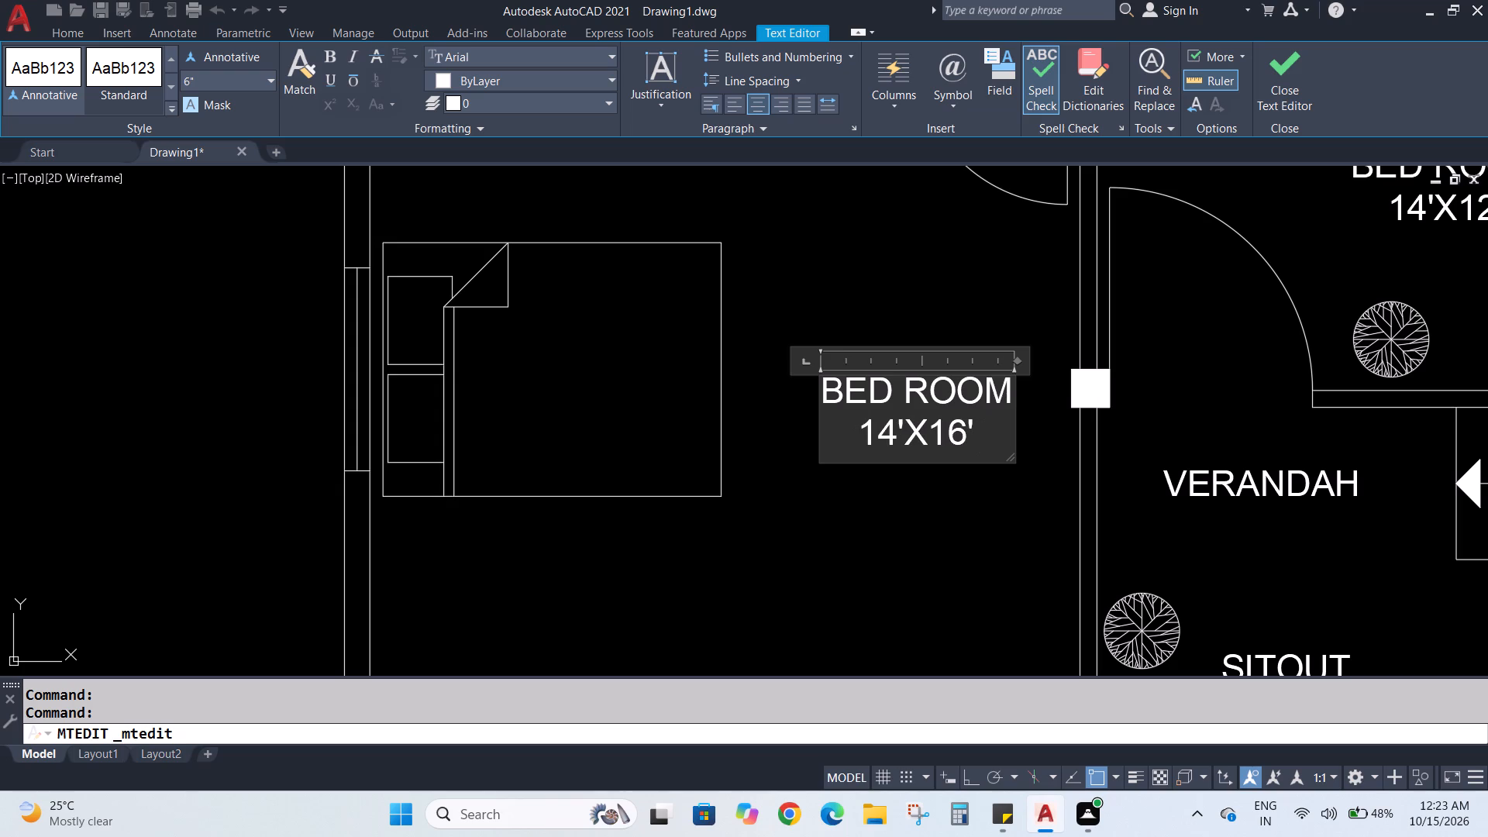
type("4\"")
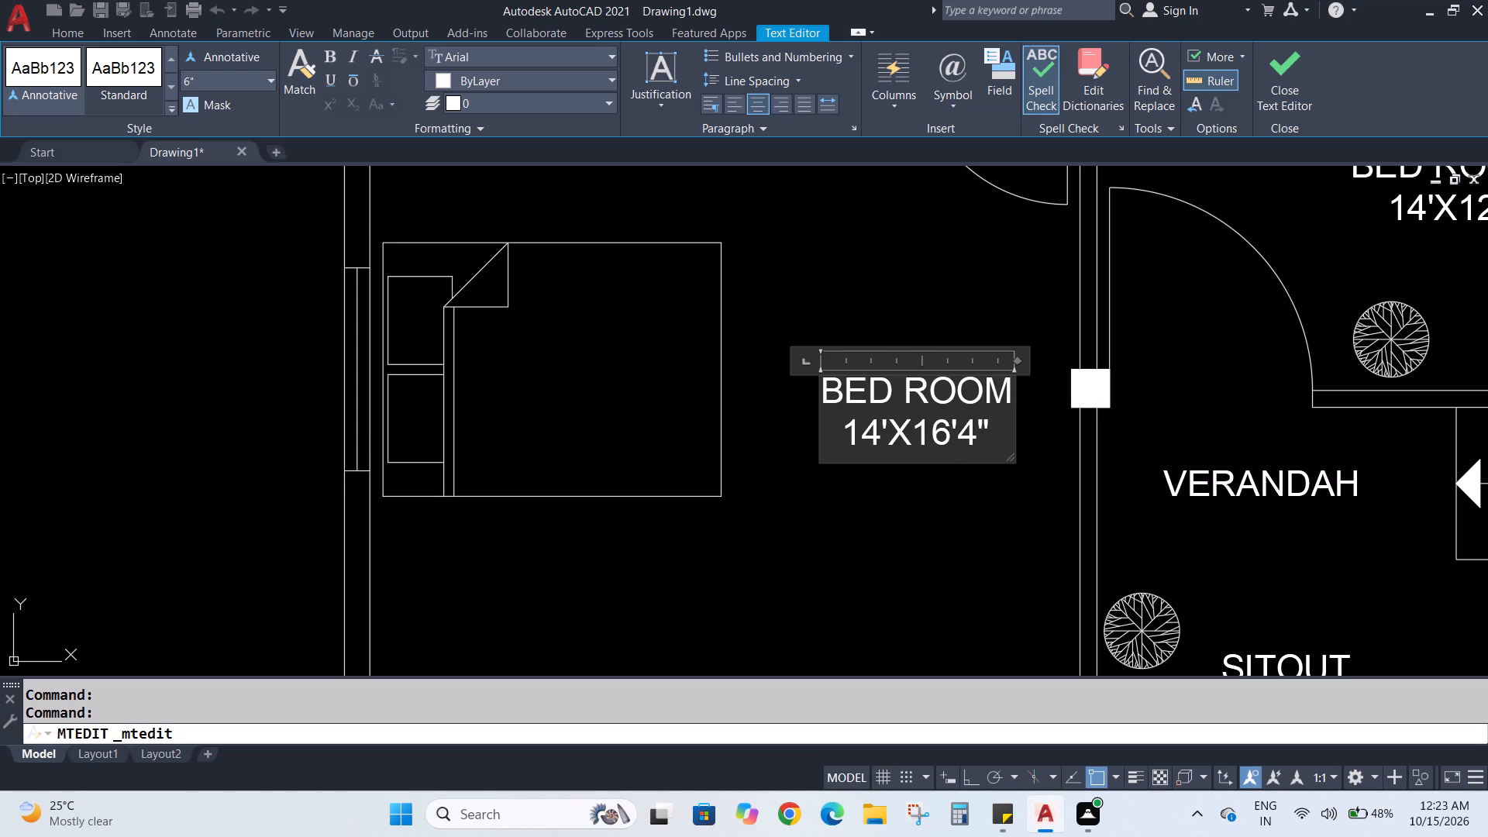
left_click(992, 496)
In the bedroom label beside the stove, change the second dimension of the size line to 8'6".
scroll(928, 411, "down", 2)
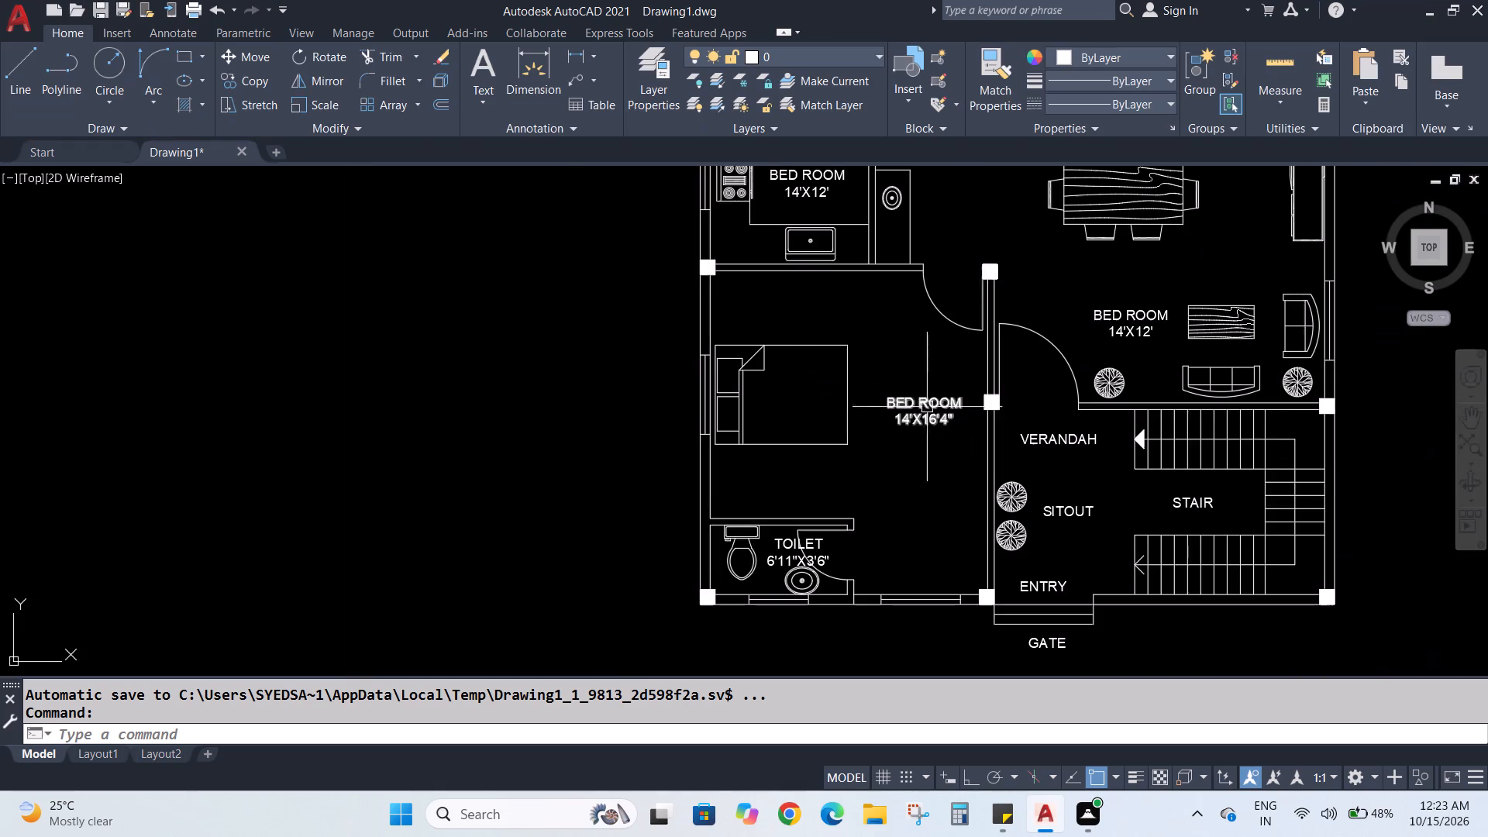
middle_click_drag(898, 377, 868, 563)
scroll(728, 346, "up", 3)
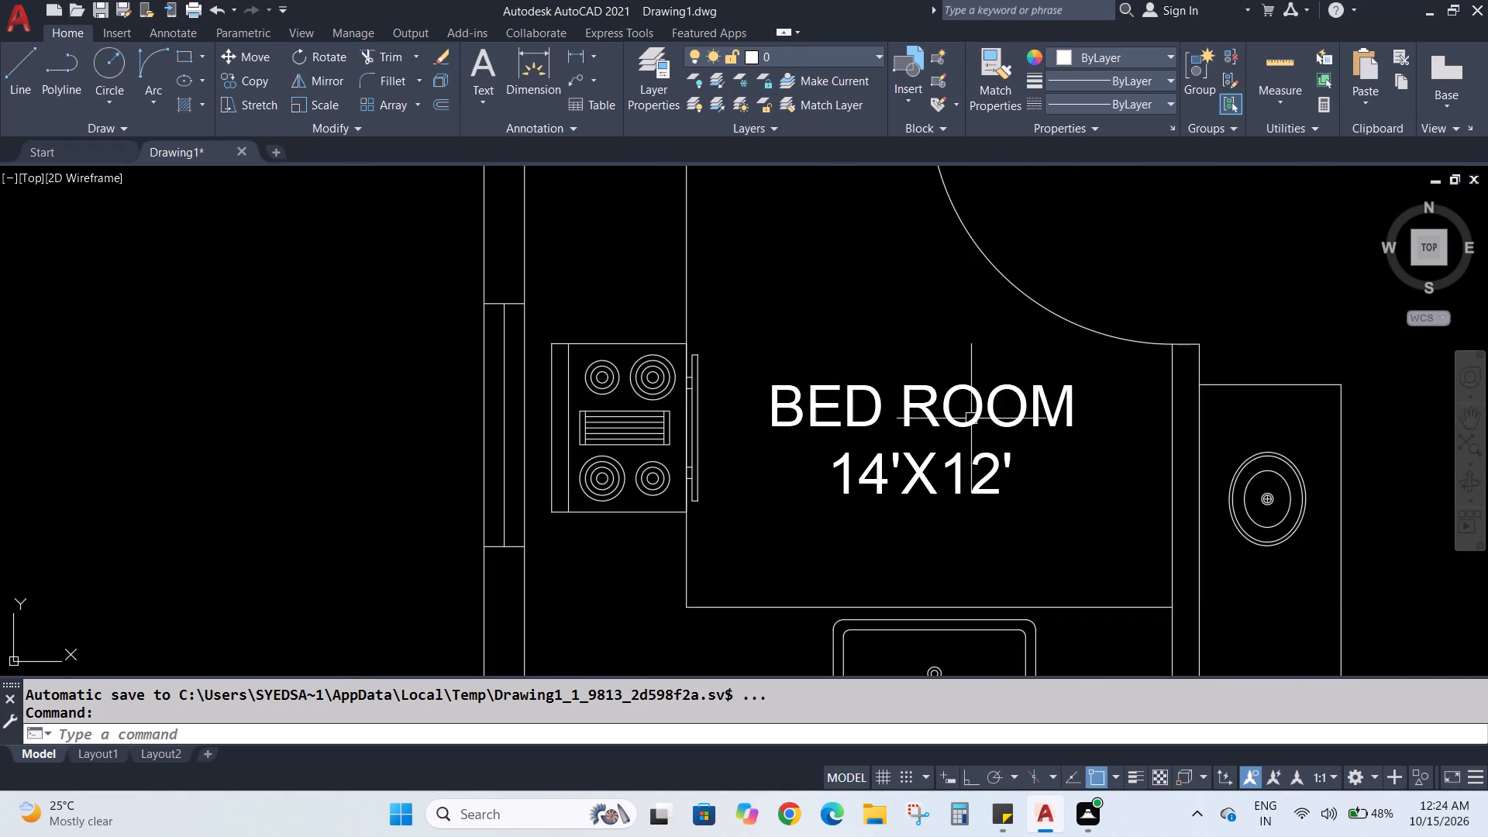
double_click(981, 483)
left_click(1014, 476)
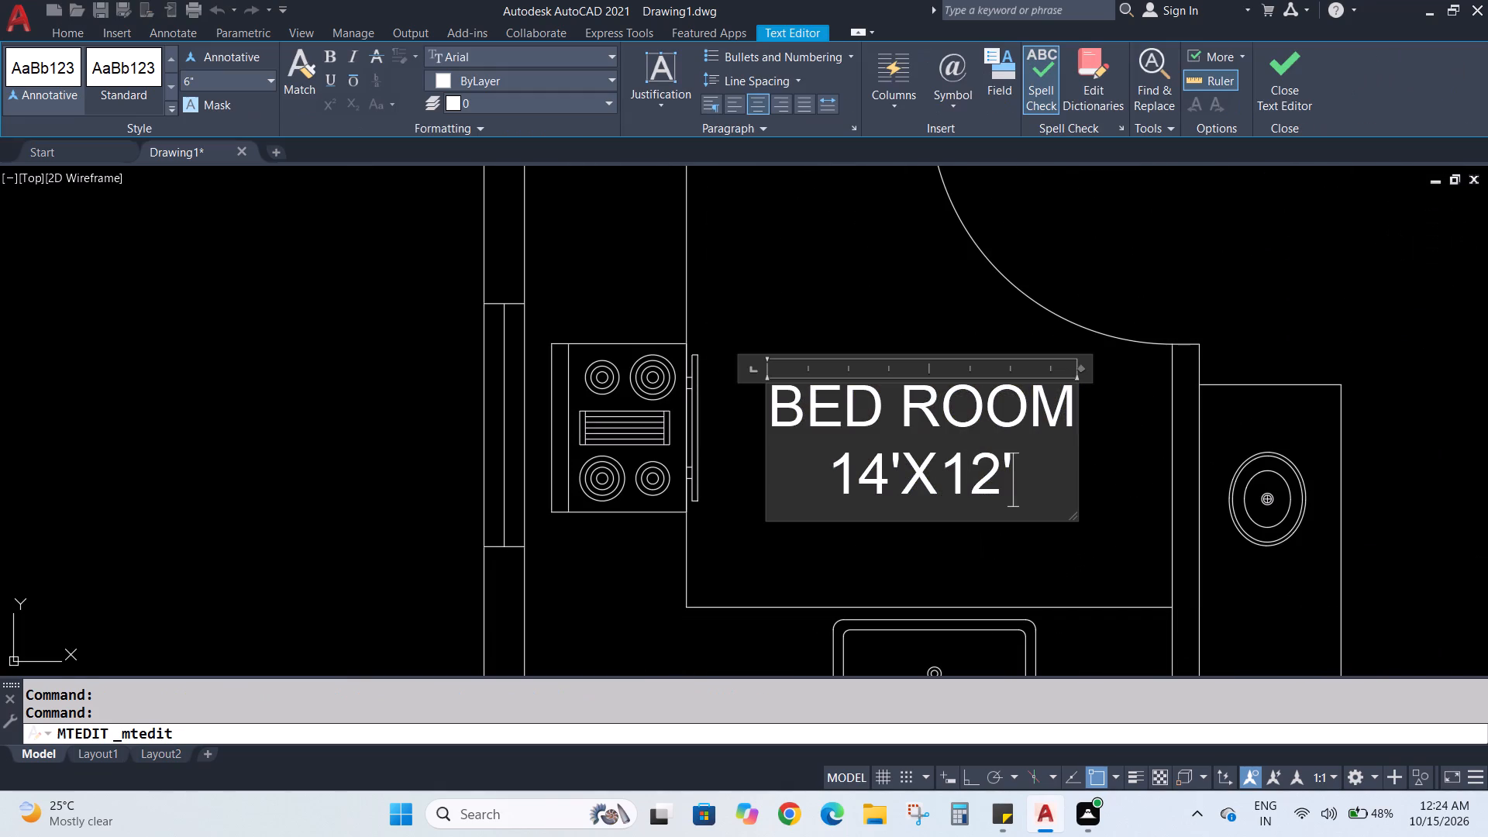
key("6")
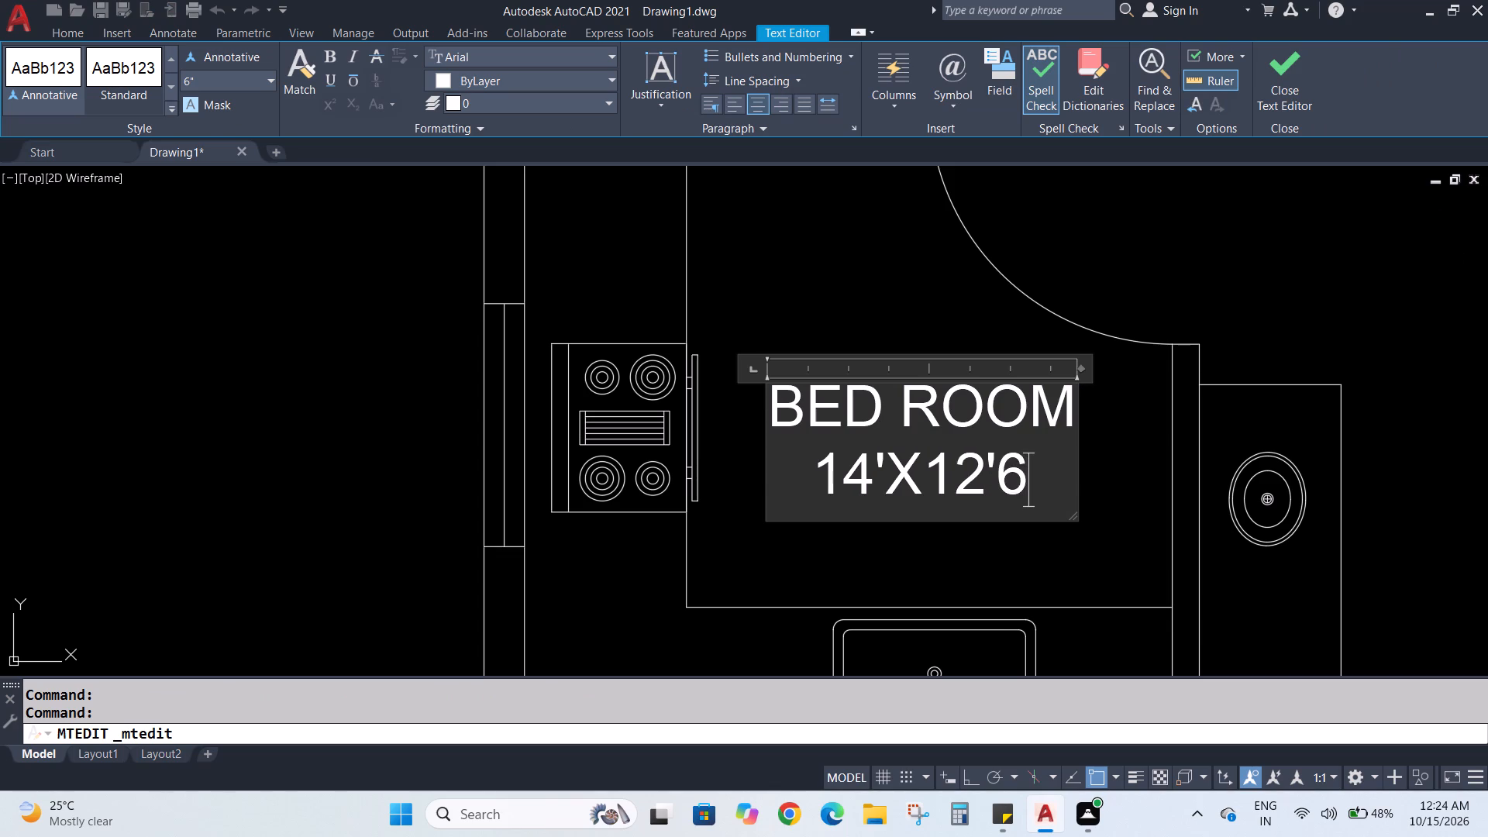
key("shift+quotedbl")
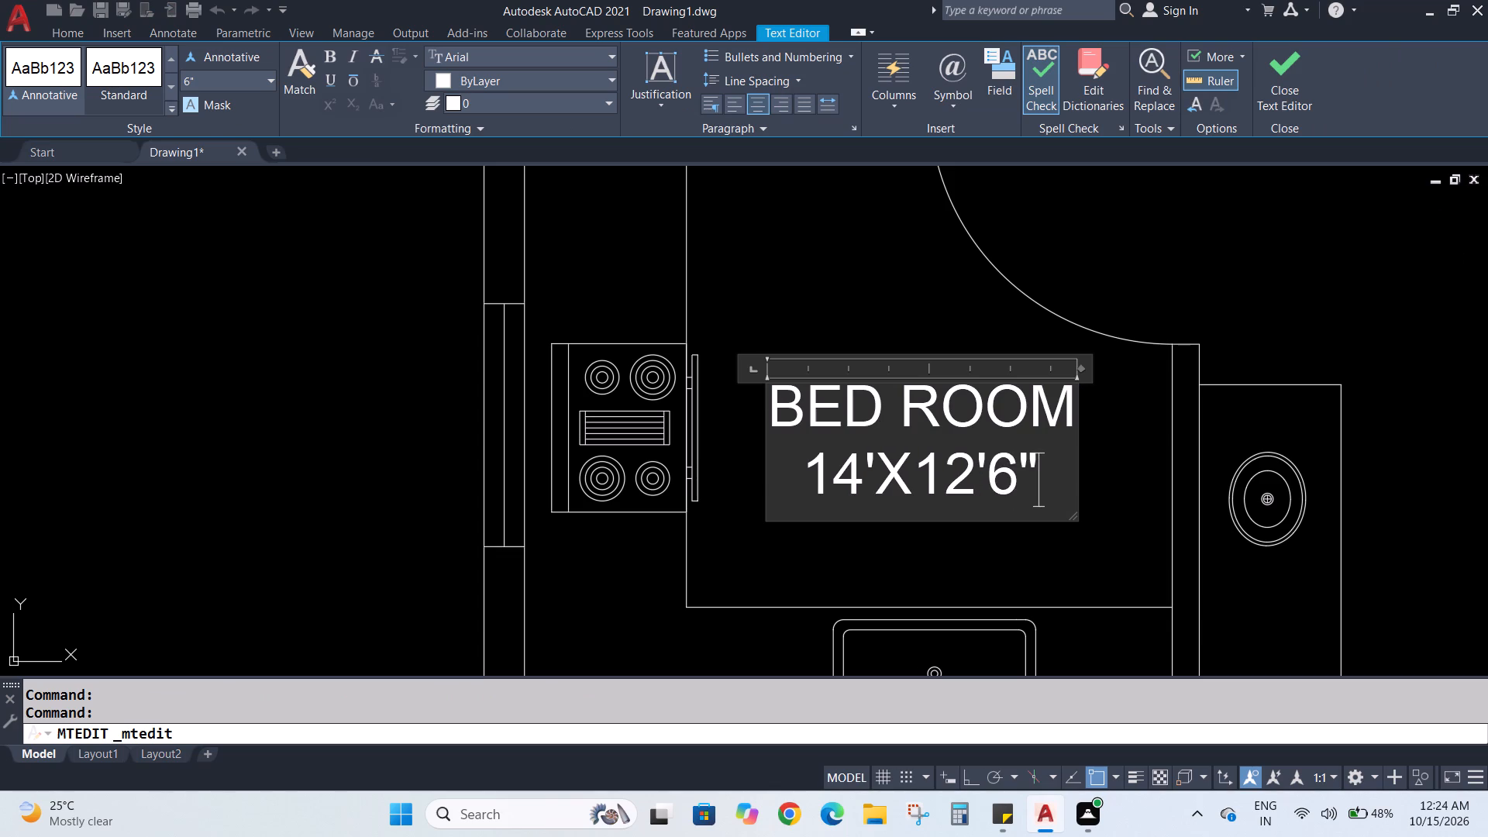
key("Left")
key("Left")
key("Left")
key("BackSpace")
key("BackSpace")
key("8")
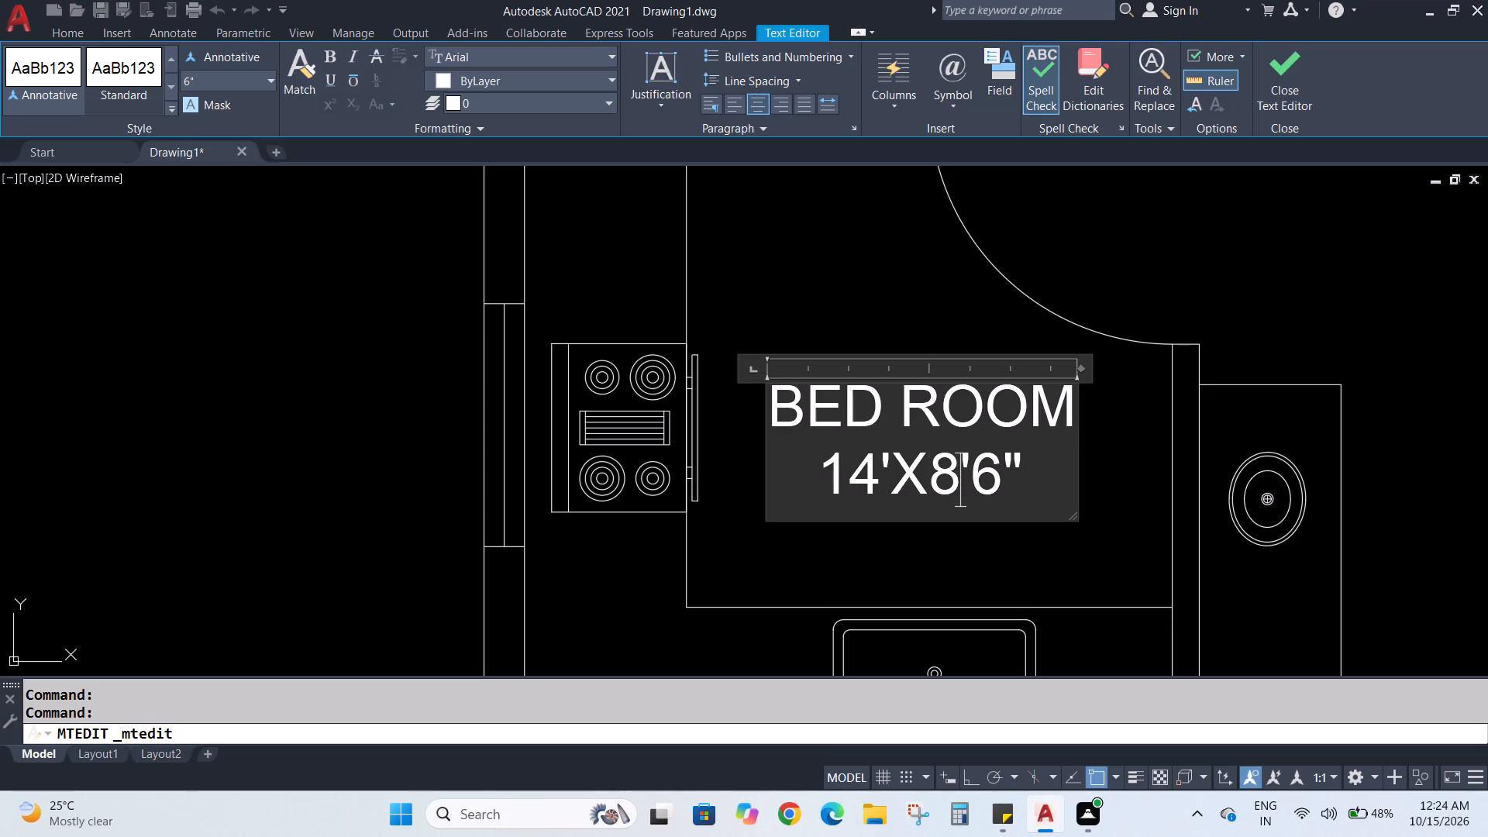
Change the first dimension of the same label to 8' so the size line reads 8'X8'6".
key("Left")
key("Left")
key("Left")
key("BackSpace")
key("BackSpace")
key("8")
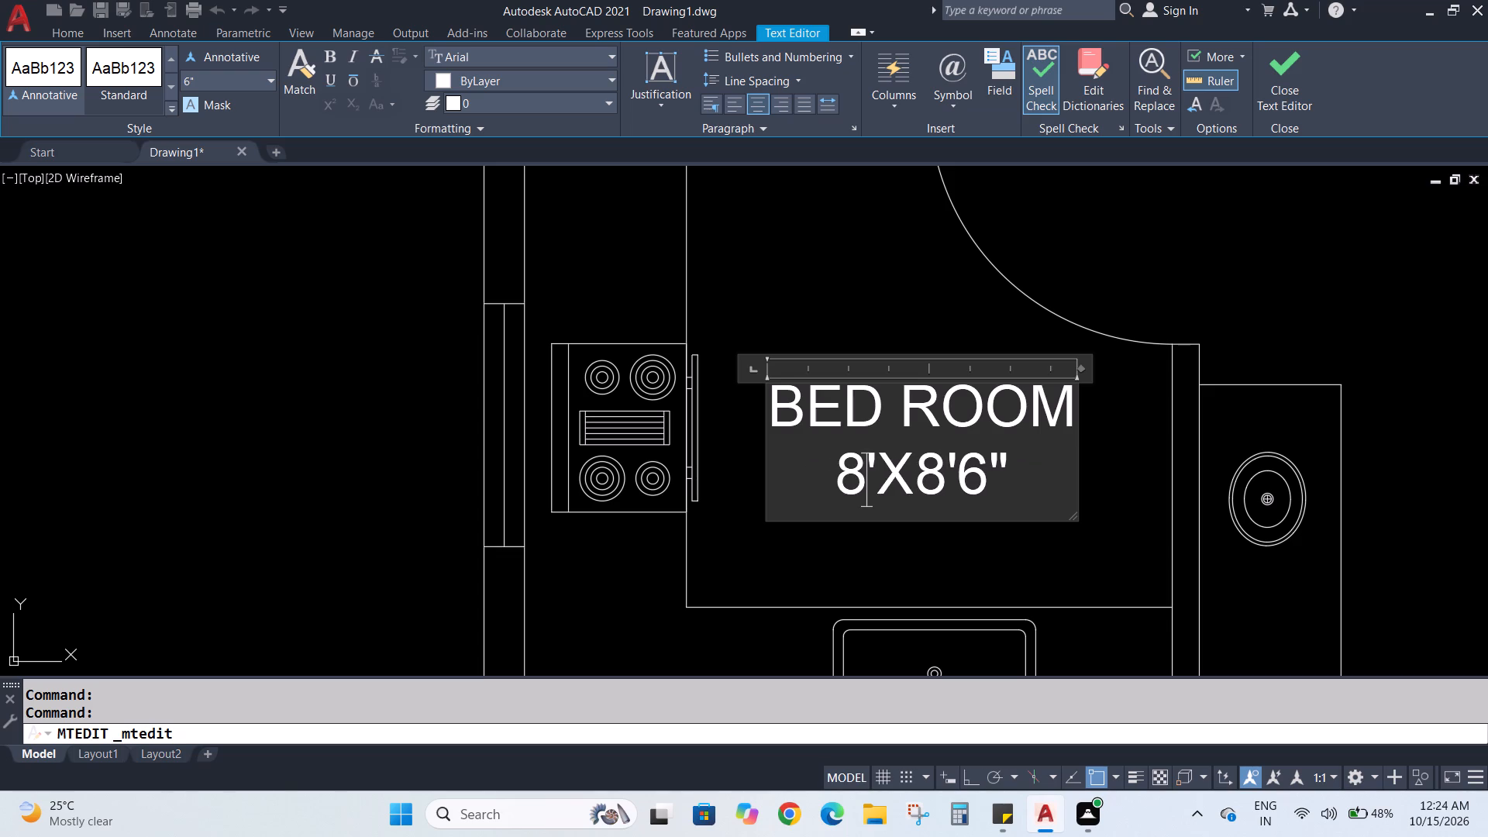
Replace the name line of the label beside the stove with "KITCHEN" and narrow its text box to fit.
left_click(1065, 414)
key("BackSpace")
key("BackSpace")
key("BackSpace")
key("BackSpace")
key("BackSpace")
key("BackSpace")
key("BackSpace")
key("BackSpace")
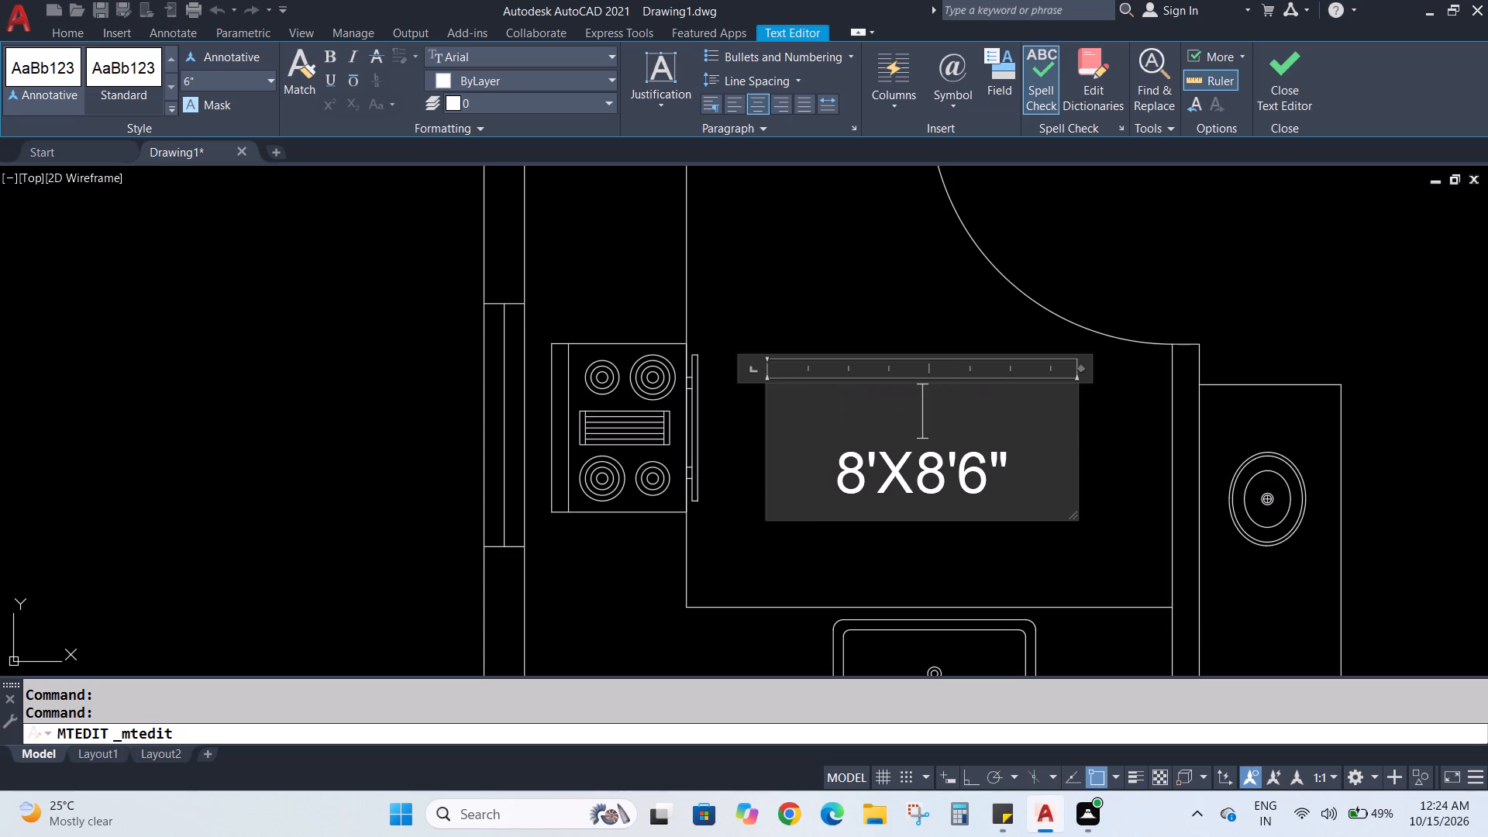
type("KITCHEM")
key("BackSpace")
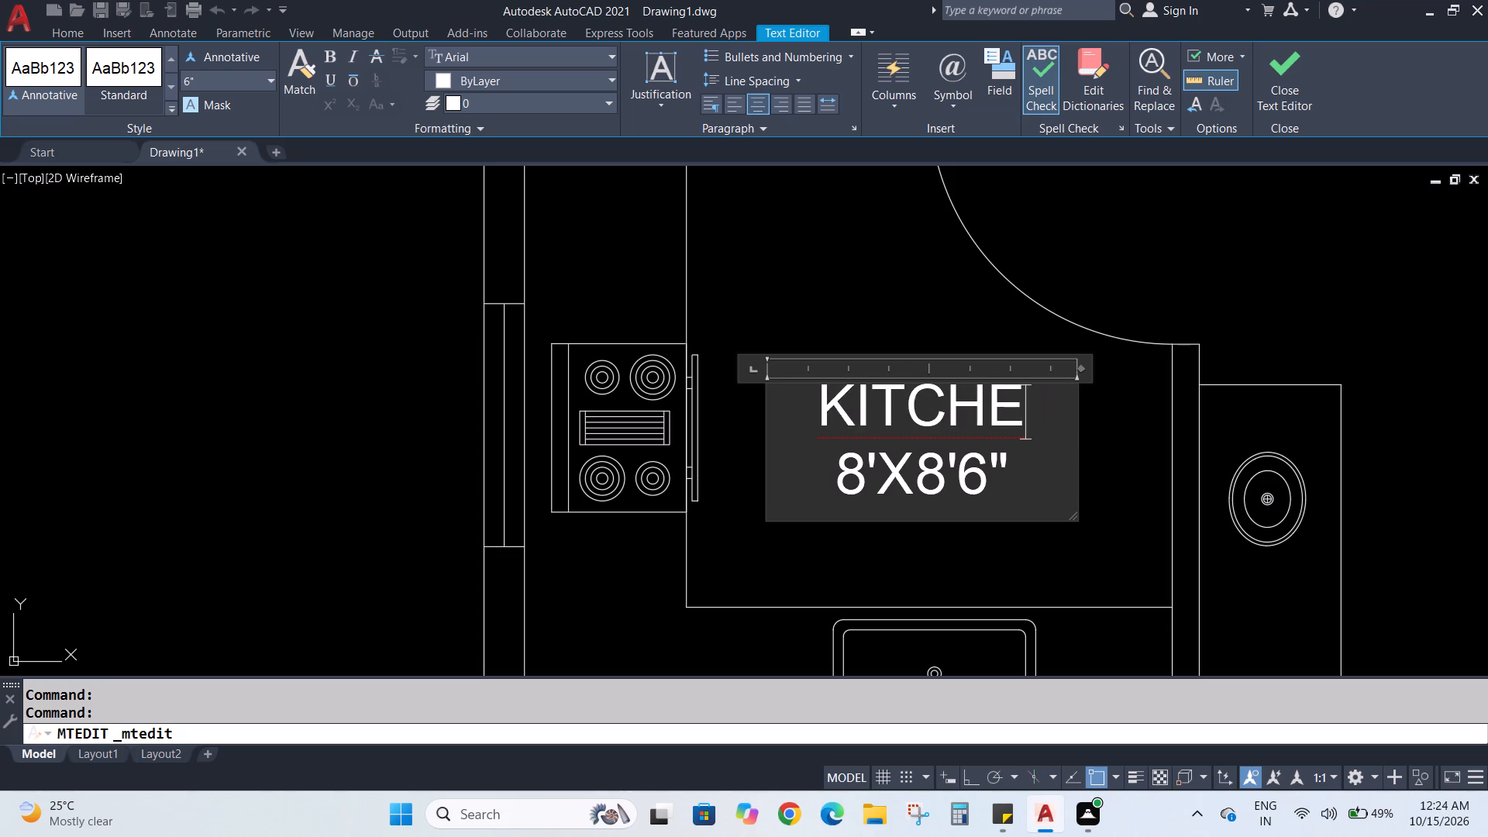
key("n")
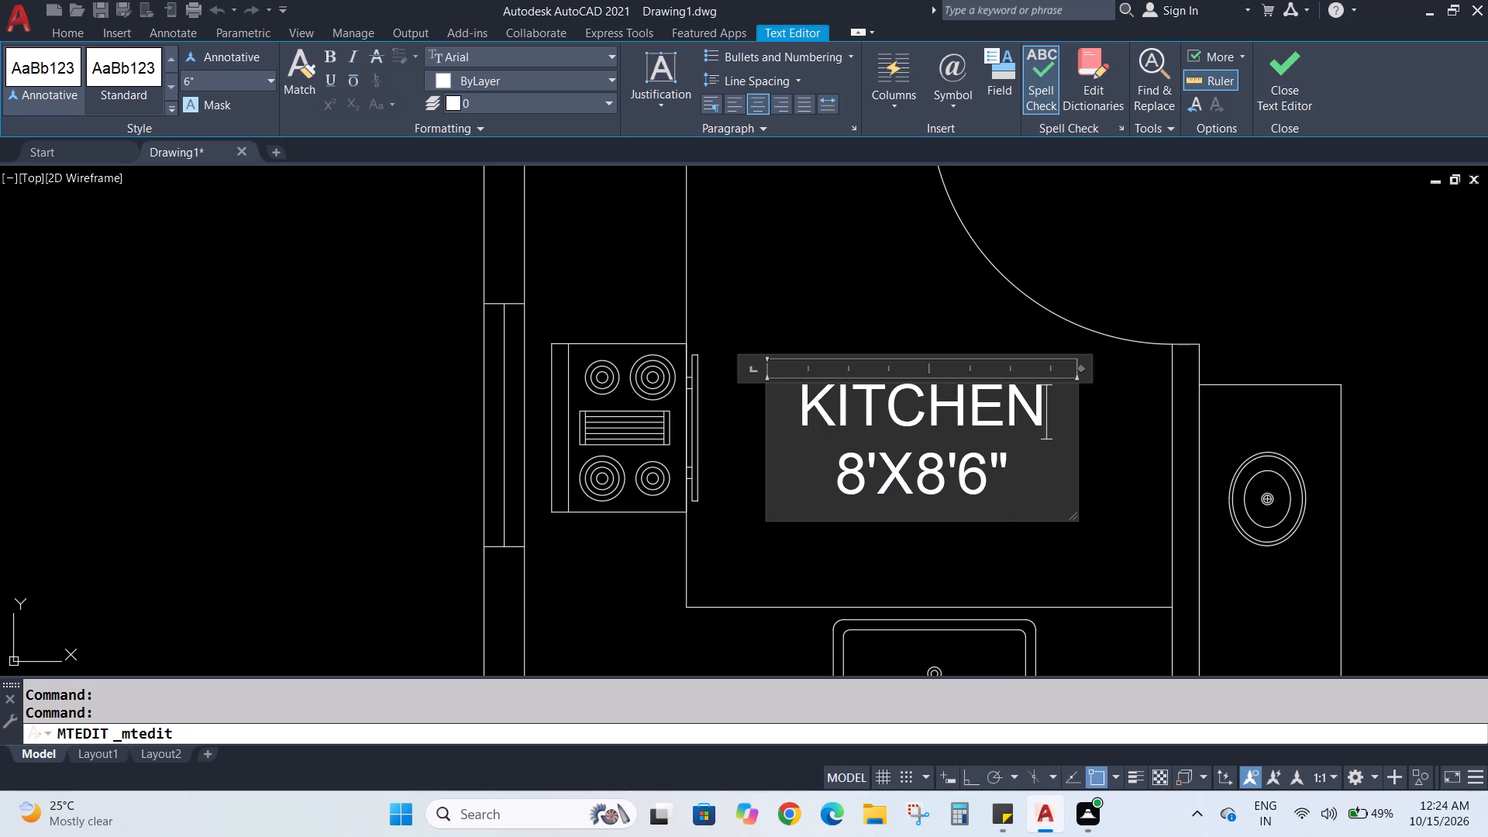
left_click_drag(1084, 365, 1032, 374)
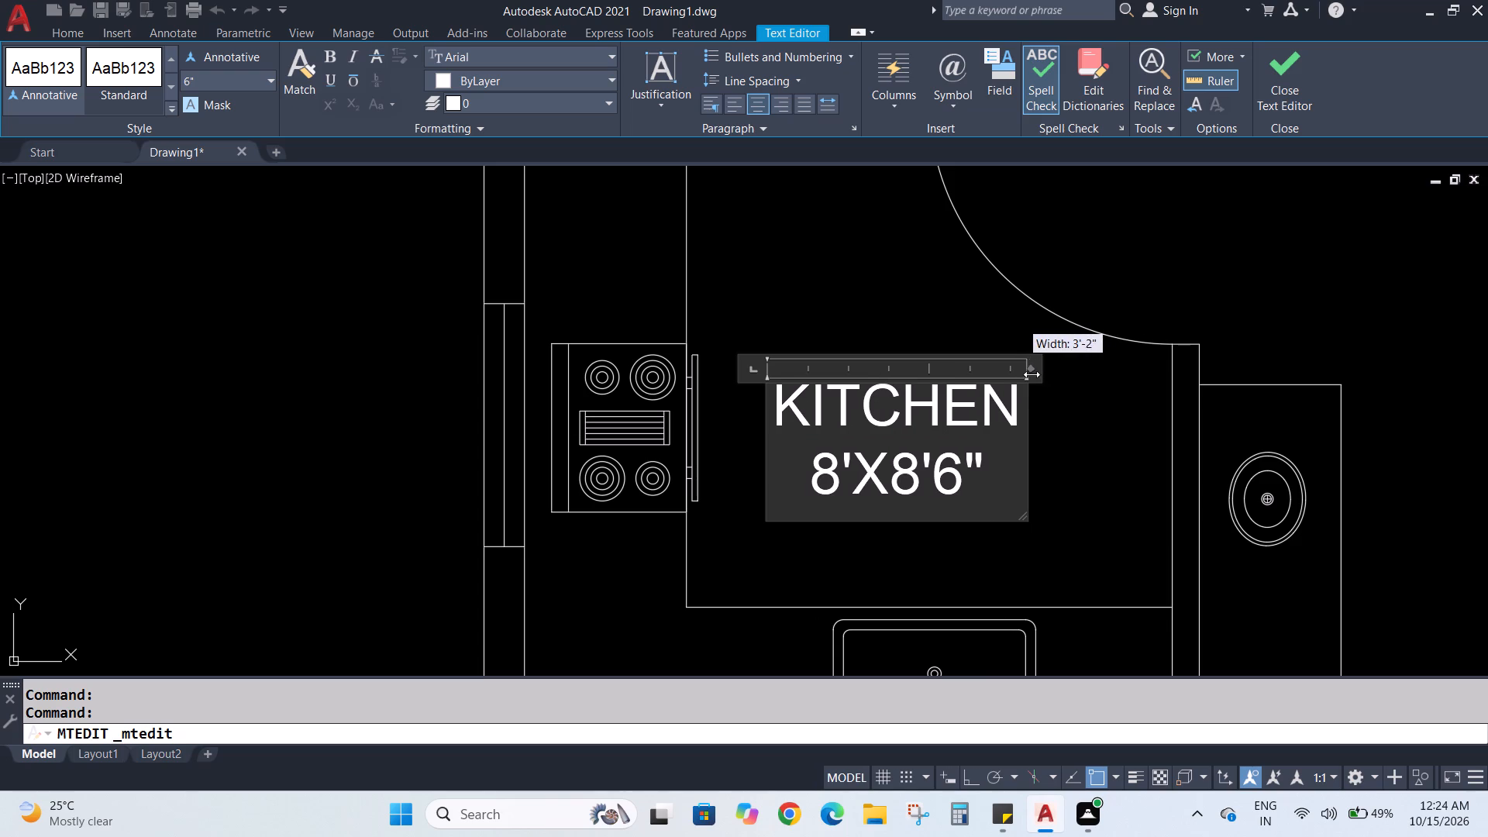
left_click_drag(1032, 374, 1019, 376)
left_click(1073, 433)
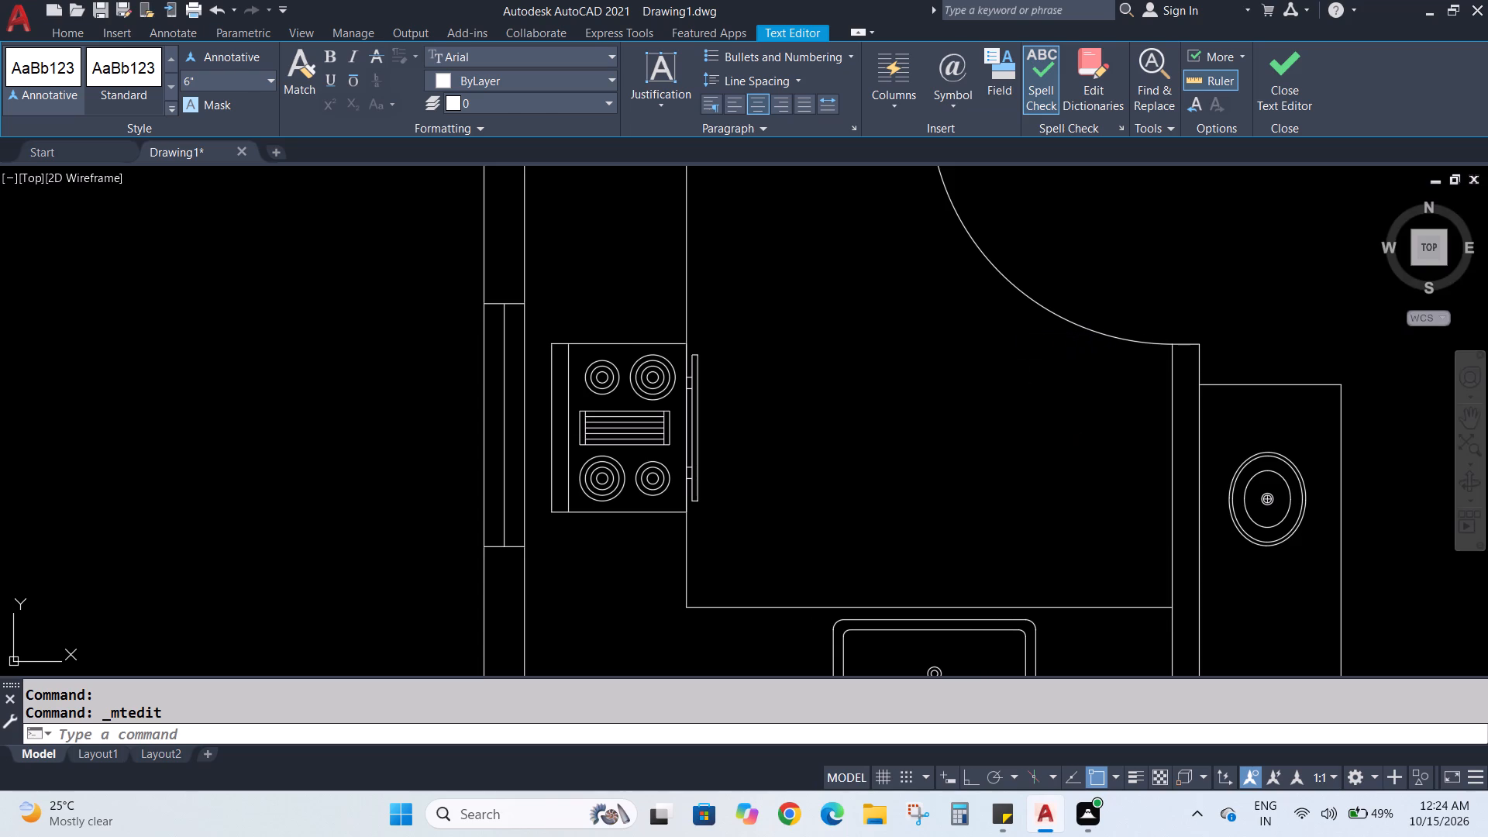
In the bedroom label between the entrance door and the sofa set's table, change the second dimension to 15'6".
scroll(1069, 448, "down", 2)
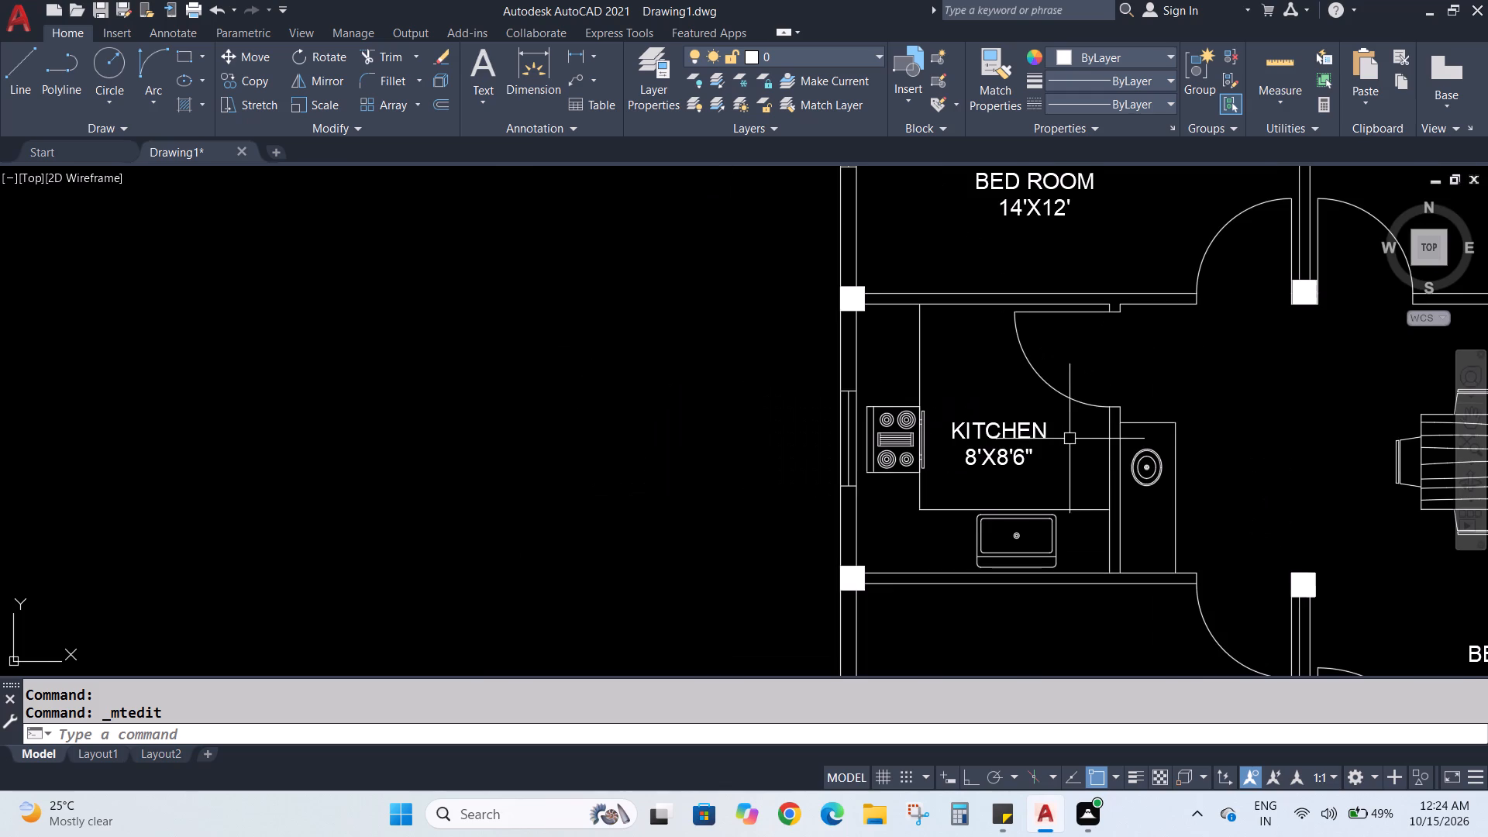
middle_click_drag(1102, 449, 686, 383)
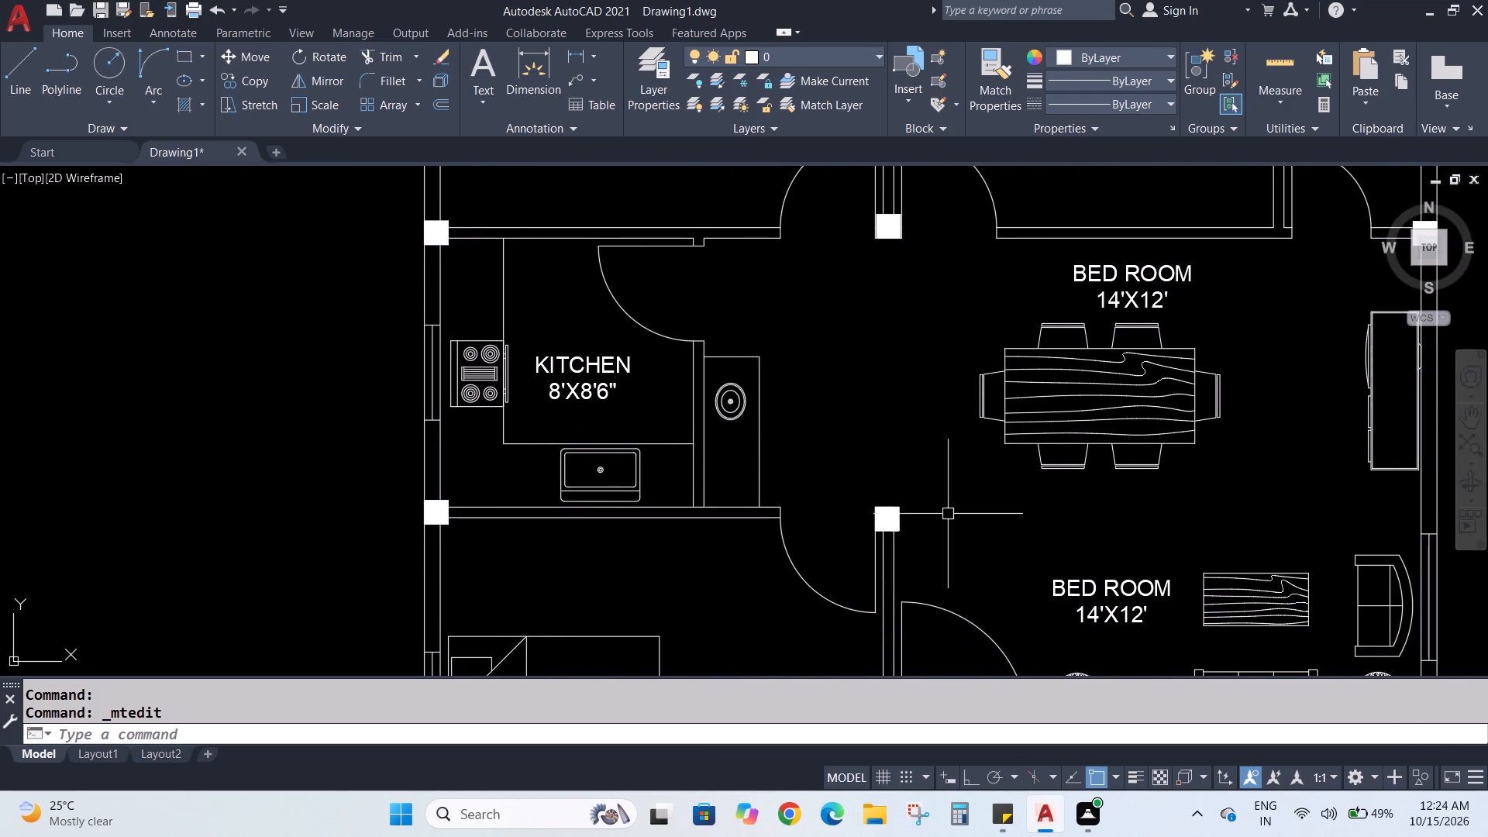
middle_click_drag(1022, 555, 893, 356)
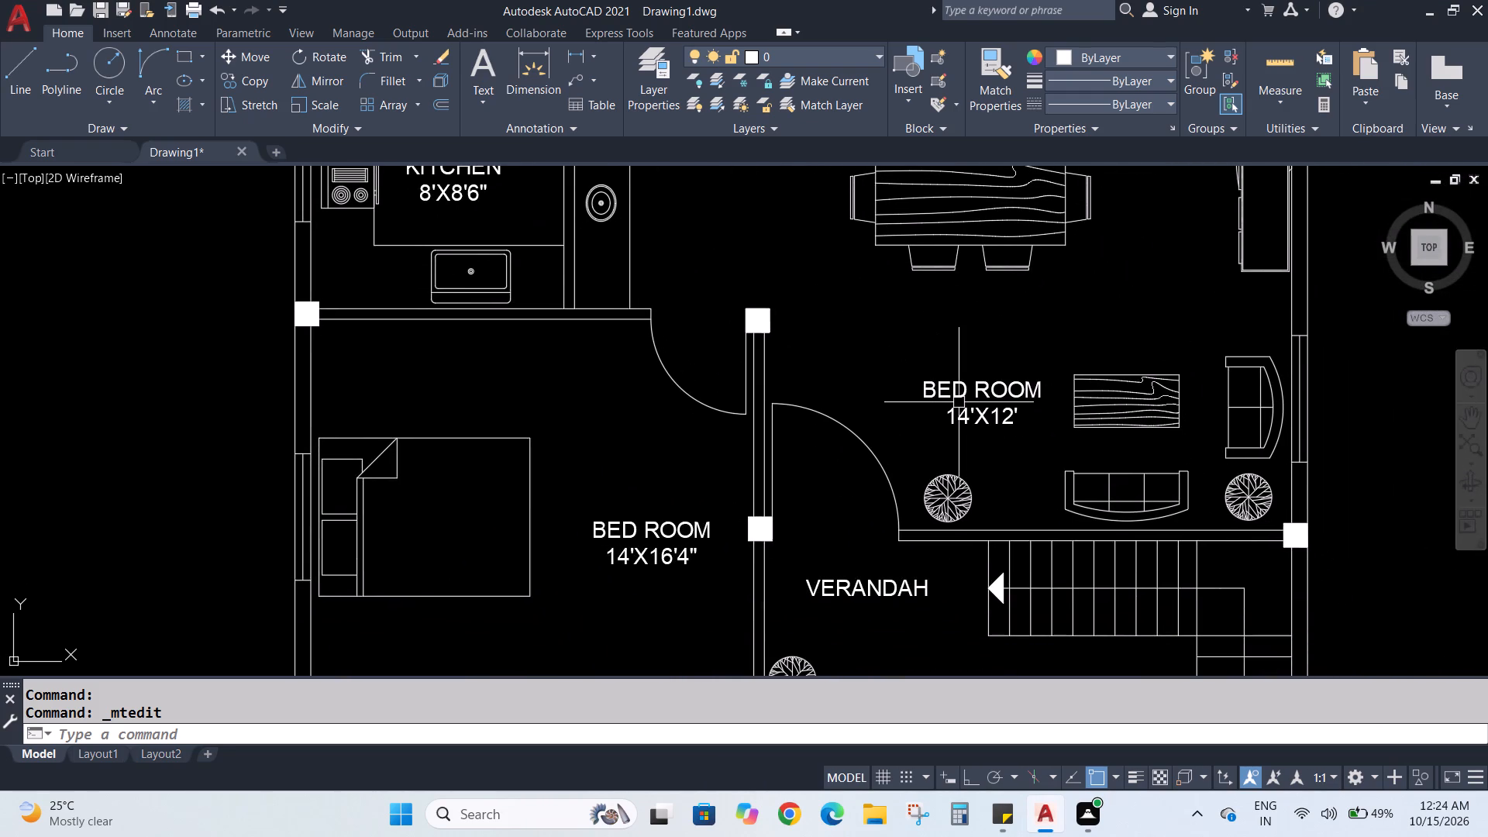
middle_click_drag(982, 394, 914, 325)
left_click(930, 347)
left_click(930, 347)
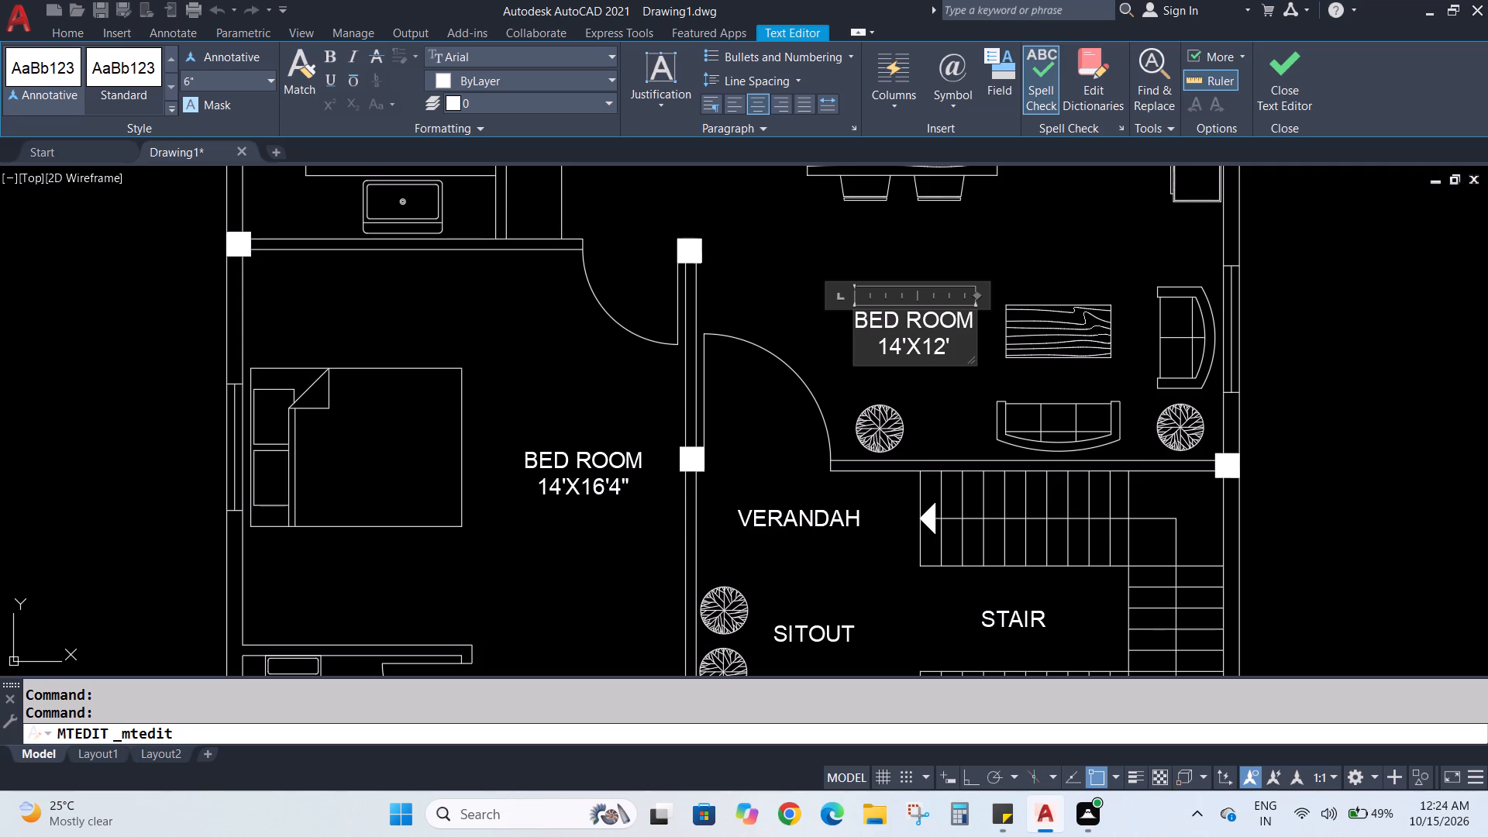
left_click(951, 342)
key("BackSpace")
key("BackSpace")
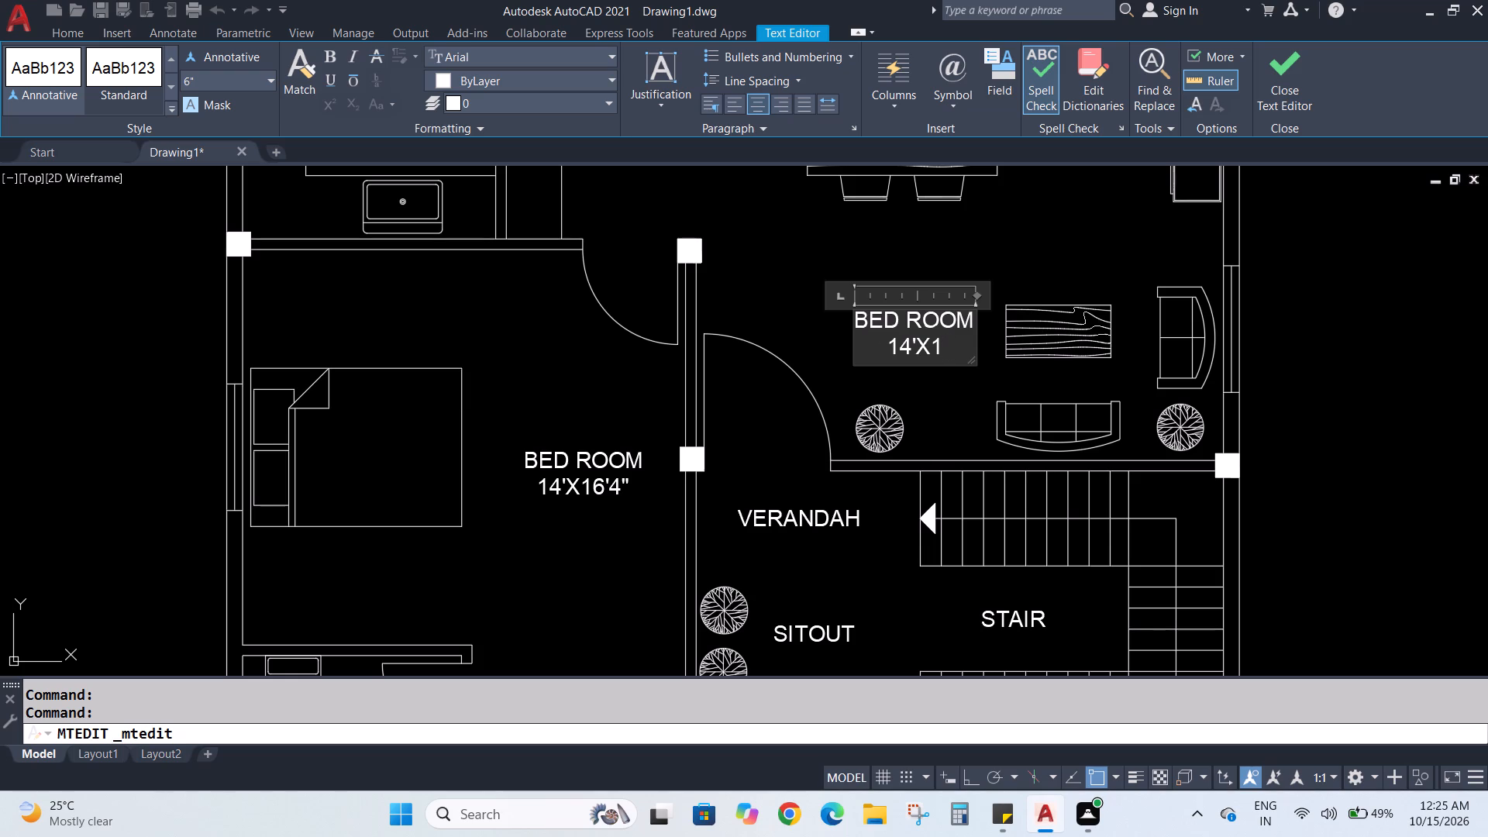
key("5")
key("apostrophe")
key("6")
key("shift+quotedbl")
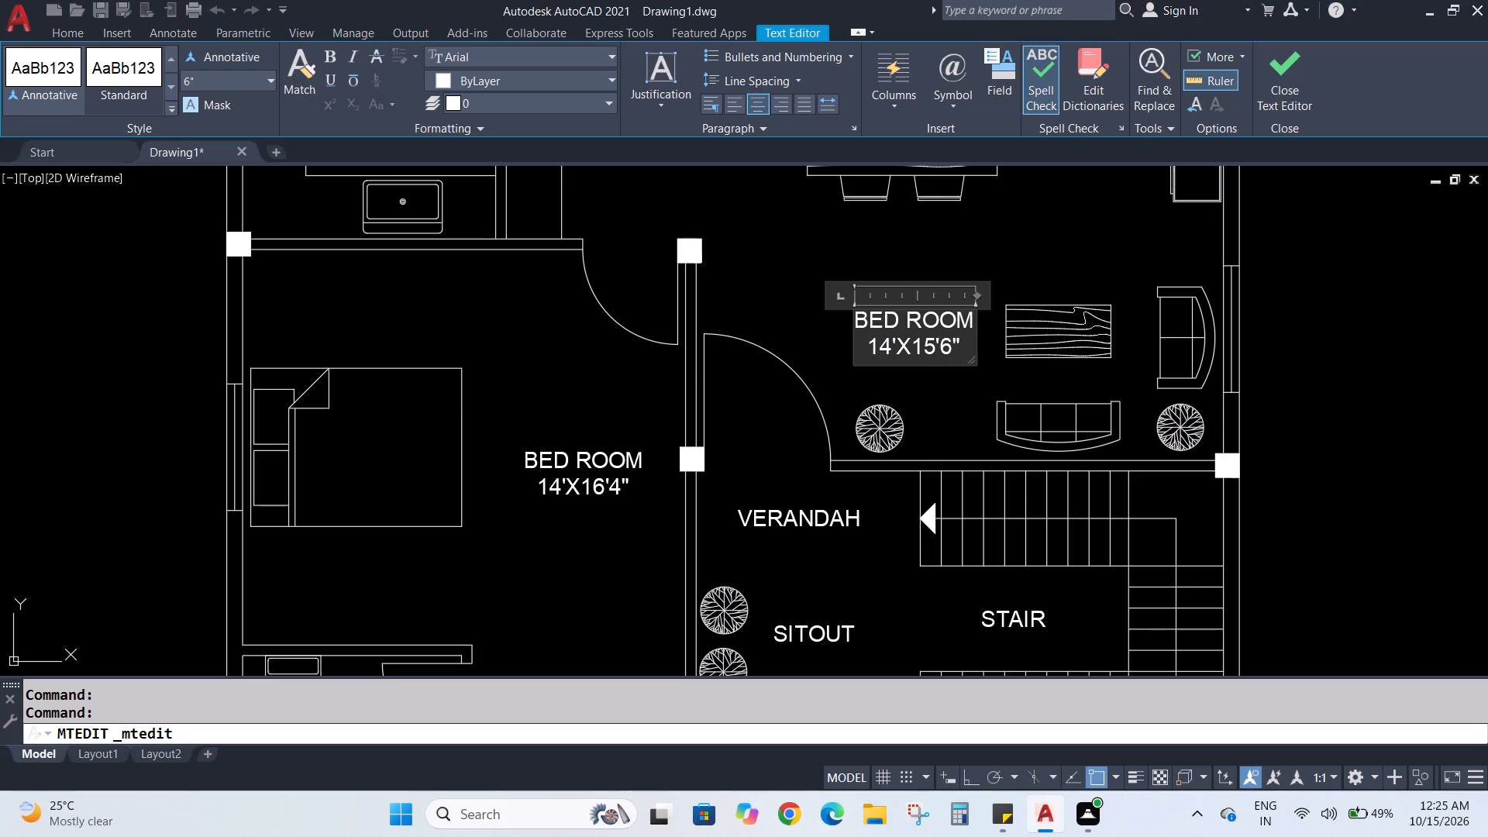
Change the first dimension of the same label to 16'9" so the size line reads 16'9"X15'6".
key("Left")
key("Left")
key("Left")
key("Left")
key("Left")
key("Left")
key("Left")
key("BackSpace")
key("6")
key("Right")
type("9\"")
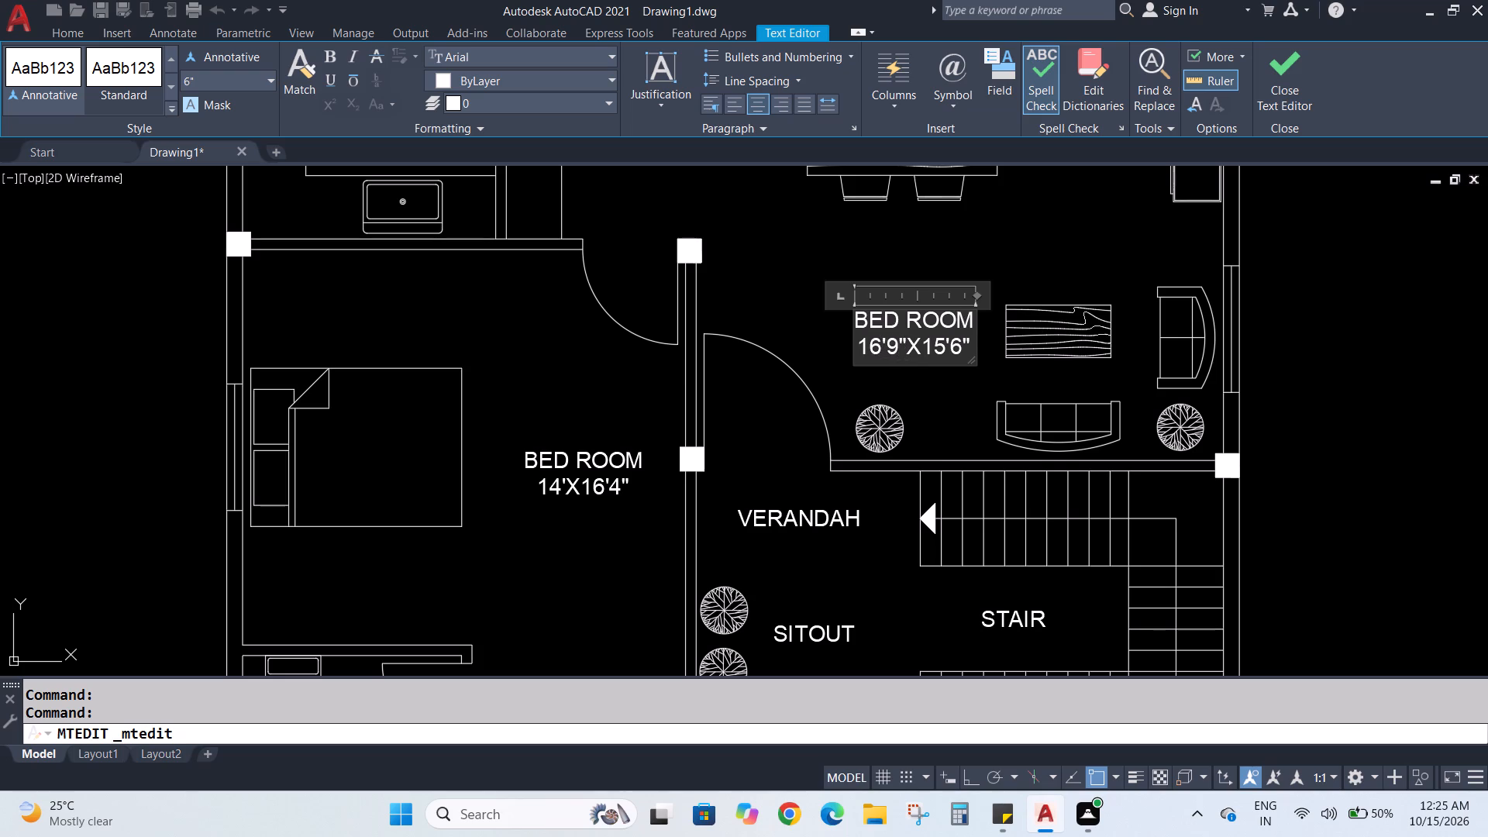
Replace the name line of the label beside the sofa set with "HALL/DINING" and widen its text box to fit.
left_click(968, 325)
key("BackSpace")
key("BackSpace")
key("BackSpace")
key("BackSpace")
key("BackSpace")
key("BackSpace")
key("BackSpace")
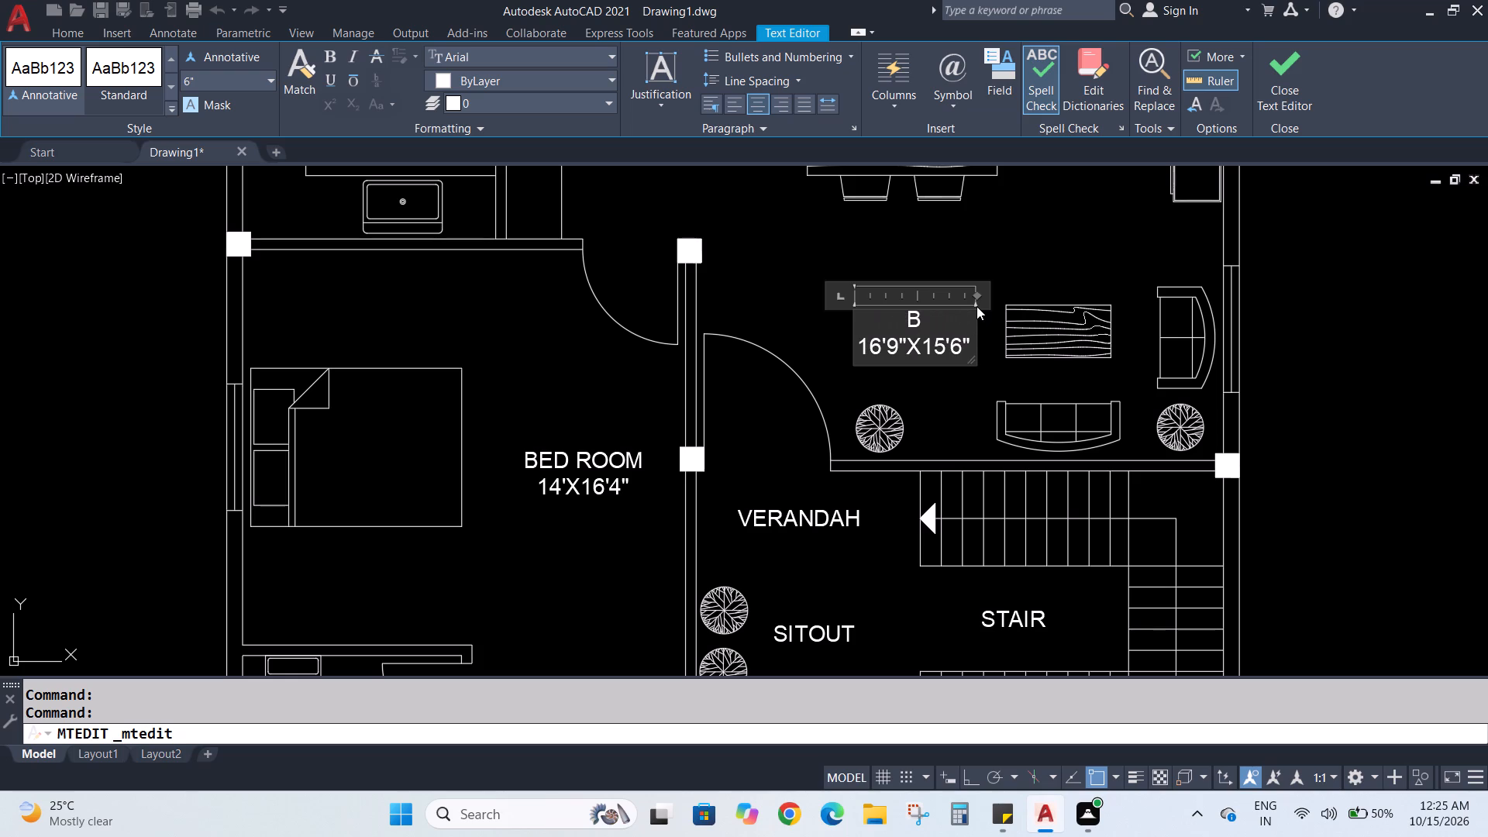
key("BackSpace")
type("HALL")
key("slash")
type("DINING")
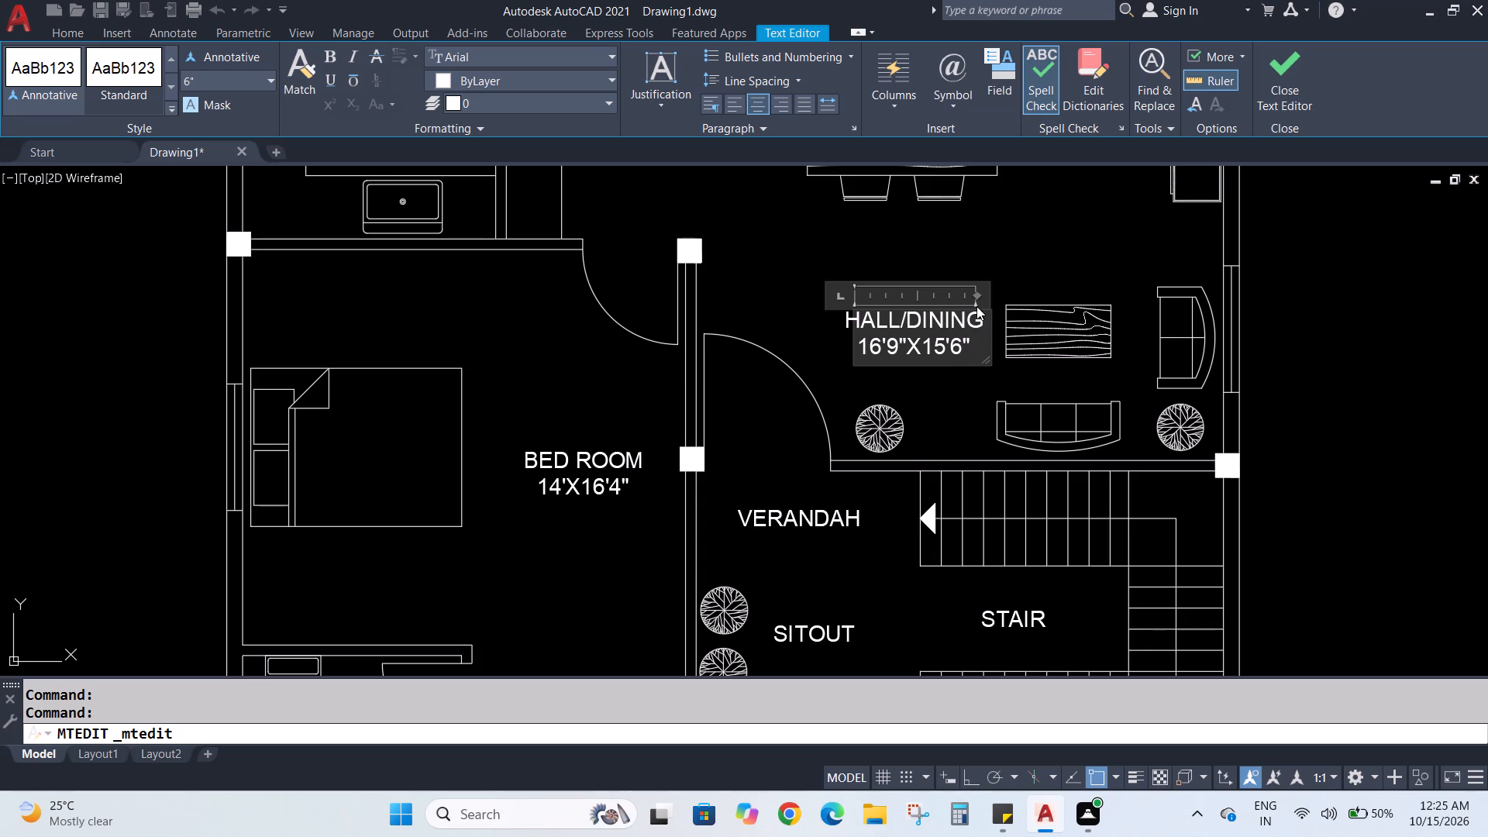
left_click_drag(976, 298, 996, 300)
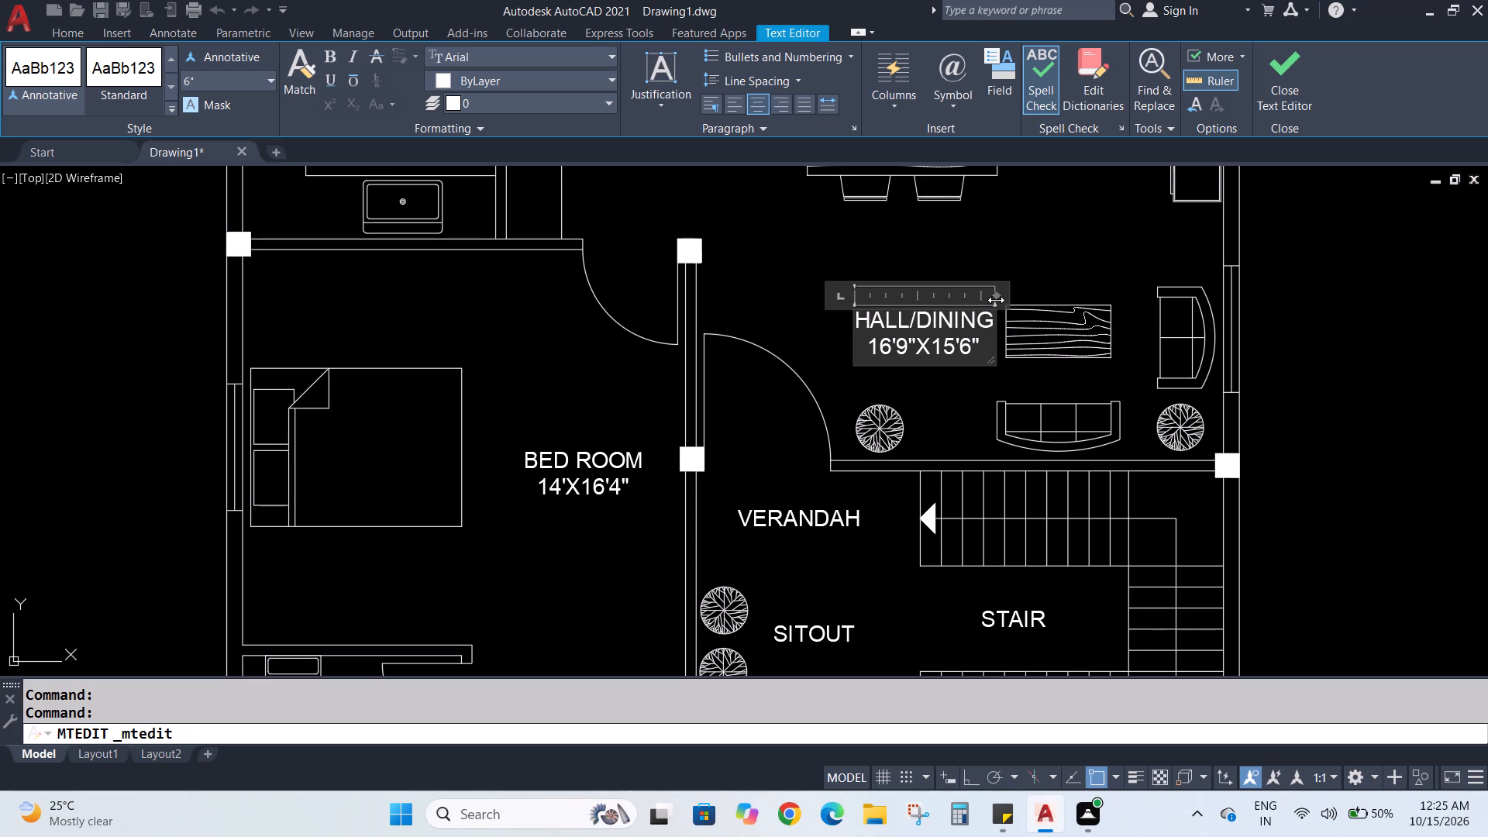
left_click(991, 263)
Move the HALL/DINING label up and slightly left, to just below the dining table.
left_click(942, 325)
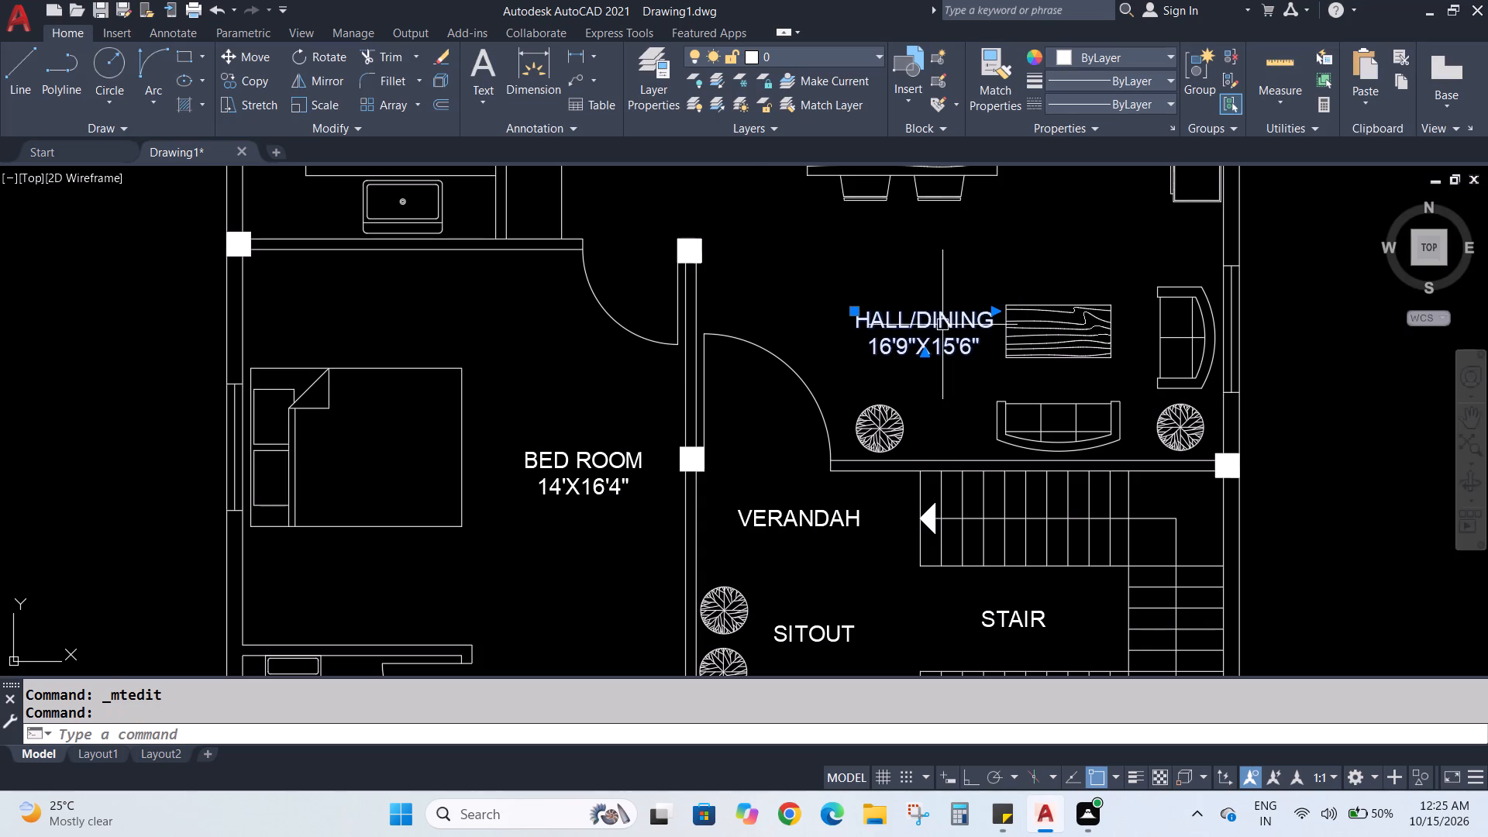
left_click(254, 54)
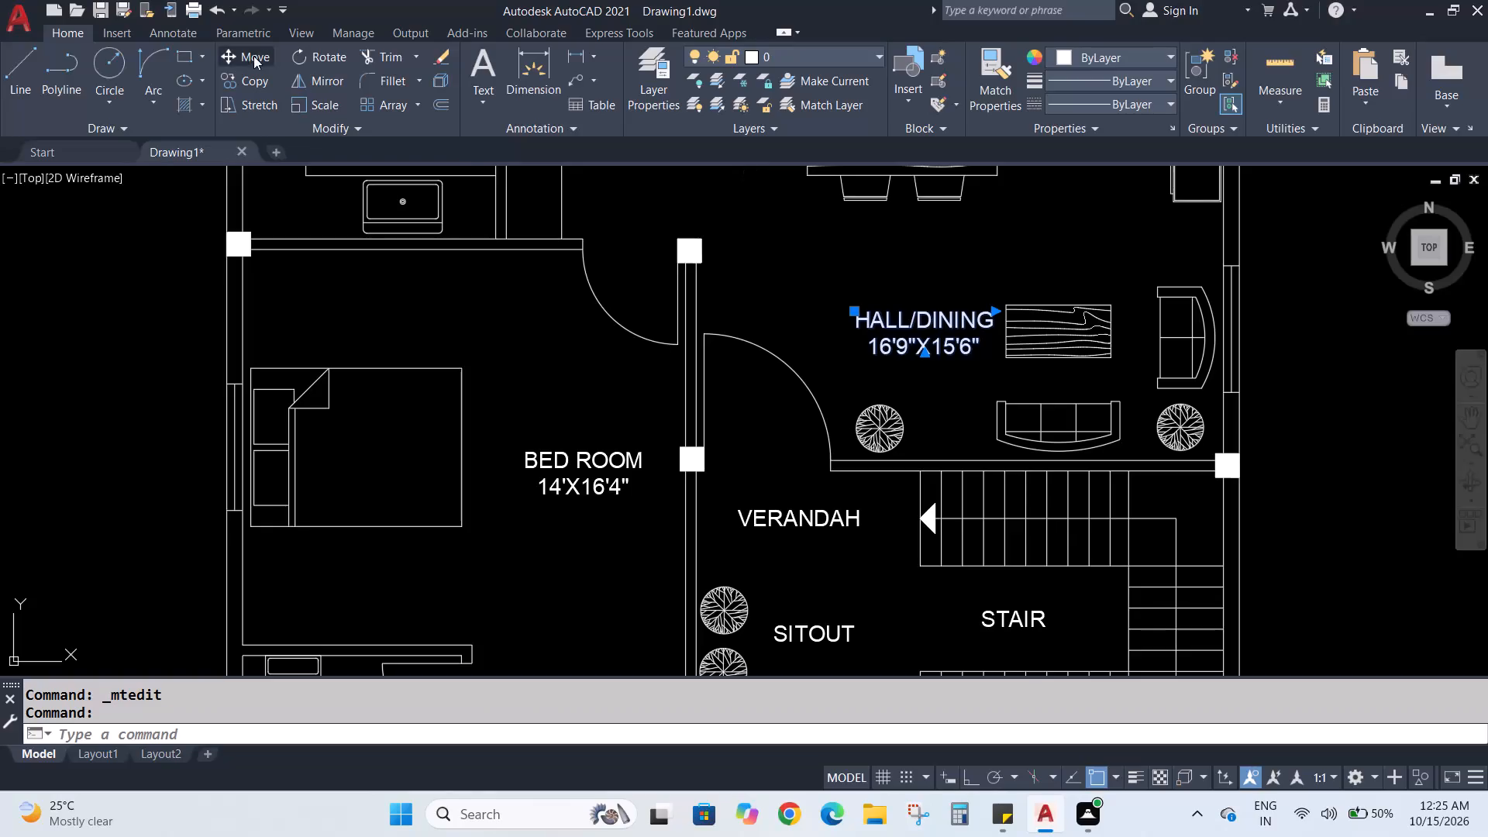
left_click(850, 312)
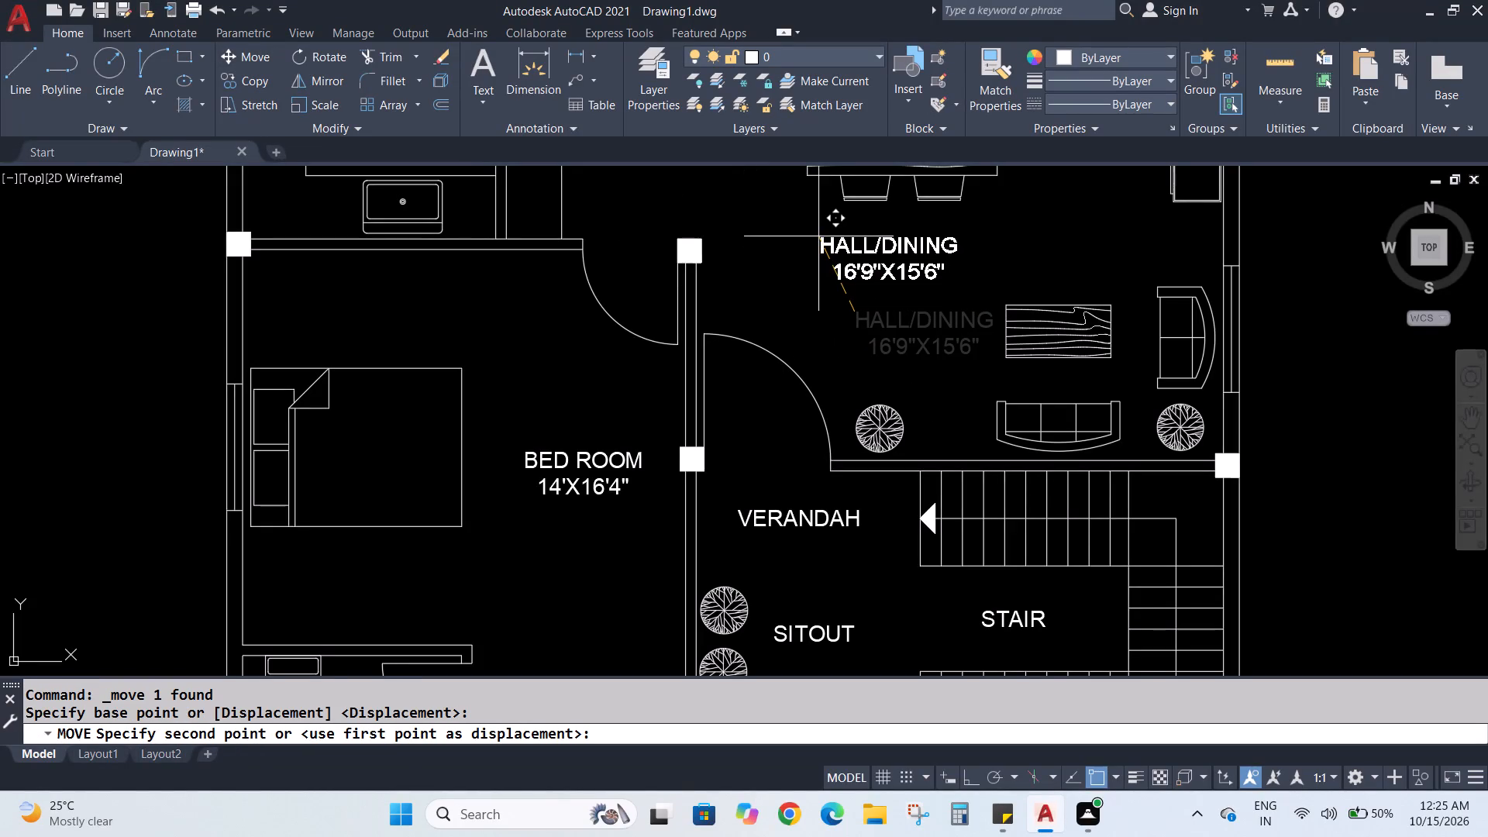
left_click(818, 236)
Delete the leftover bedroom label above the dining table.
scroll(825, 249, "down", 2)
middle_click_drag(902, 262, 873, 393)
left_click(853, 288)
key("Delete")
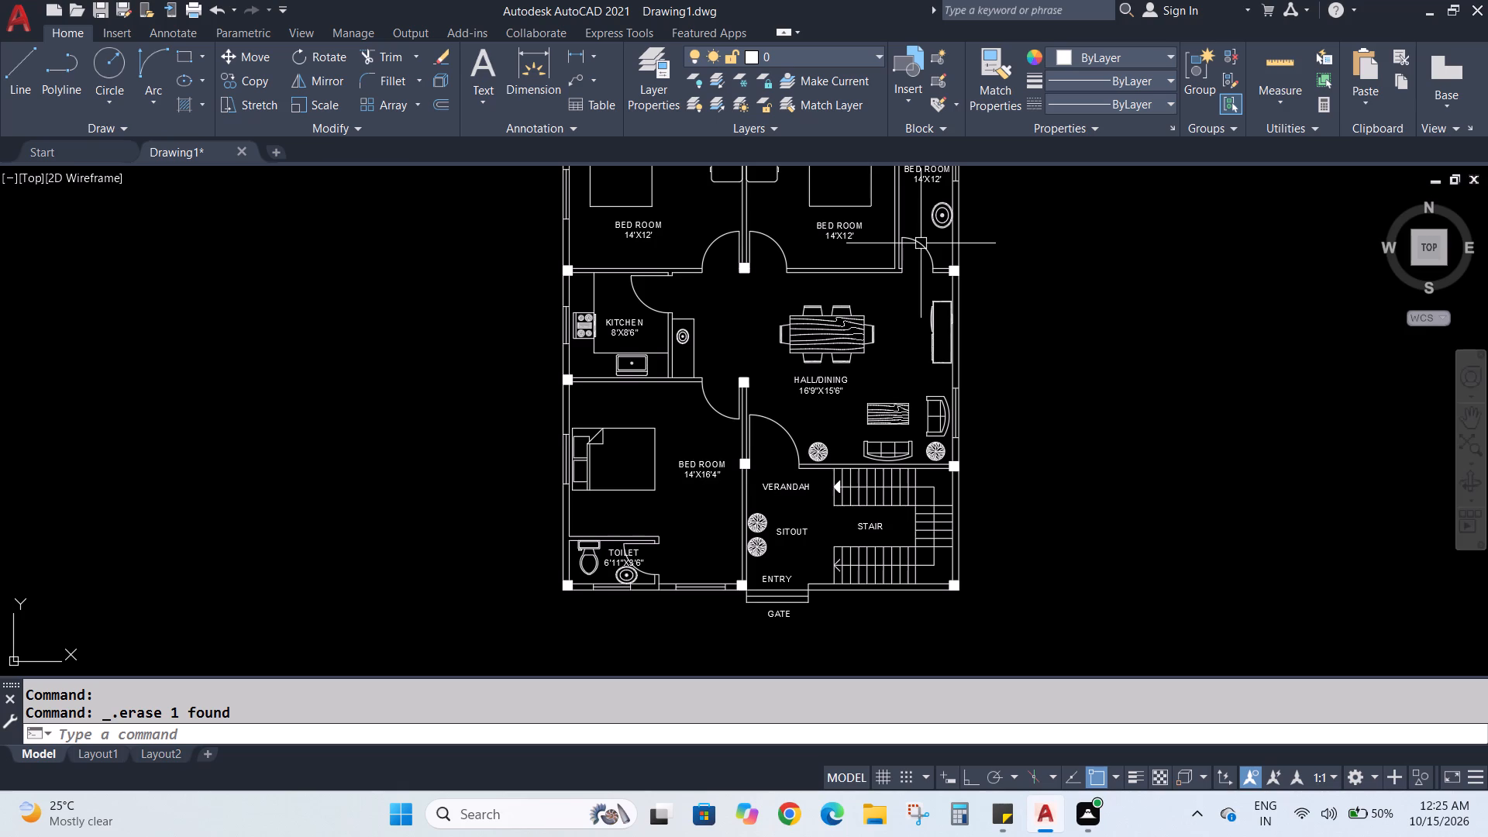
Change the first dimension of the bedroom label next to the narrow toilet room to 12' so it reads 12'X12'.
scroll(911, 288, "down", 2)
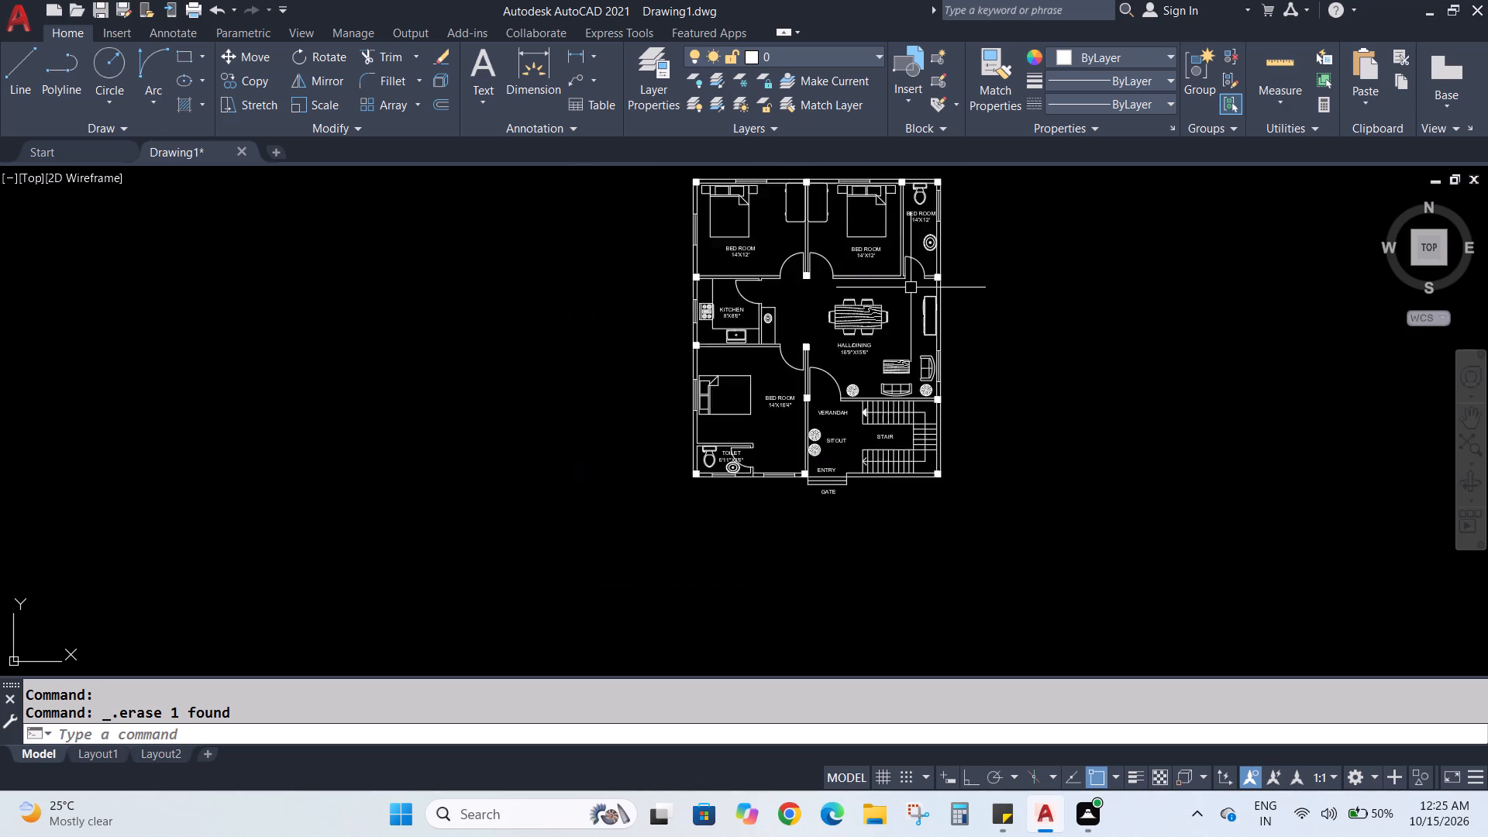
scroll(875, 265, "up", 3)
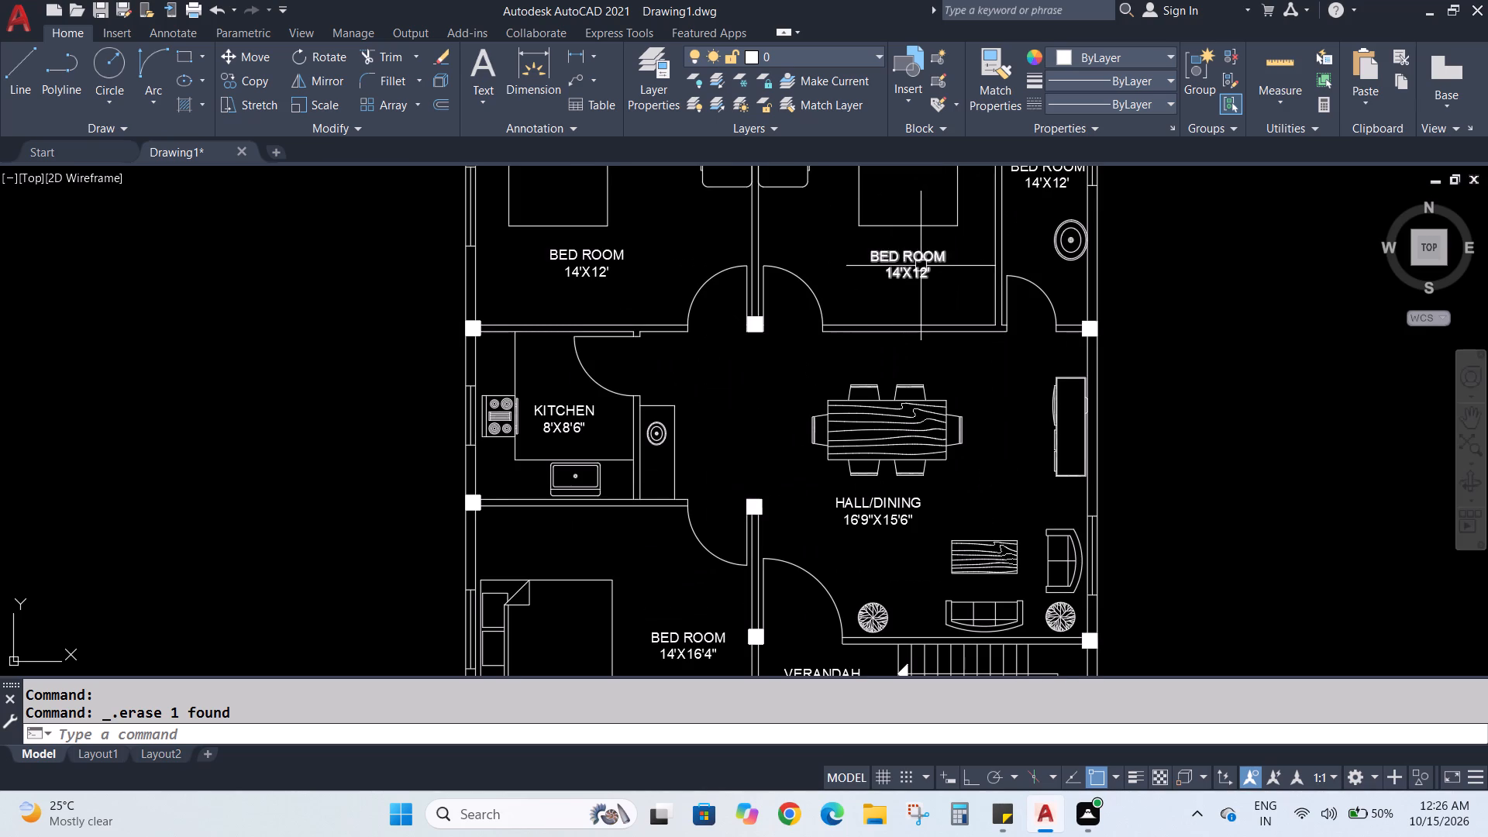
double_click(916, 277)
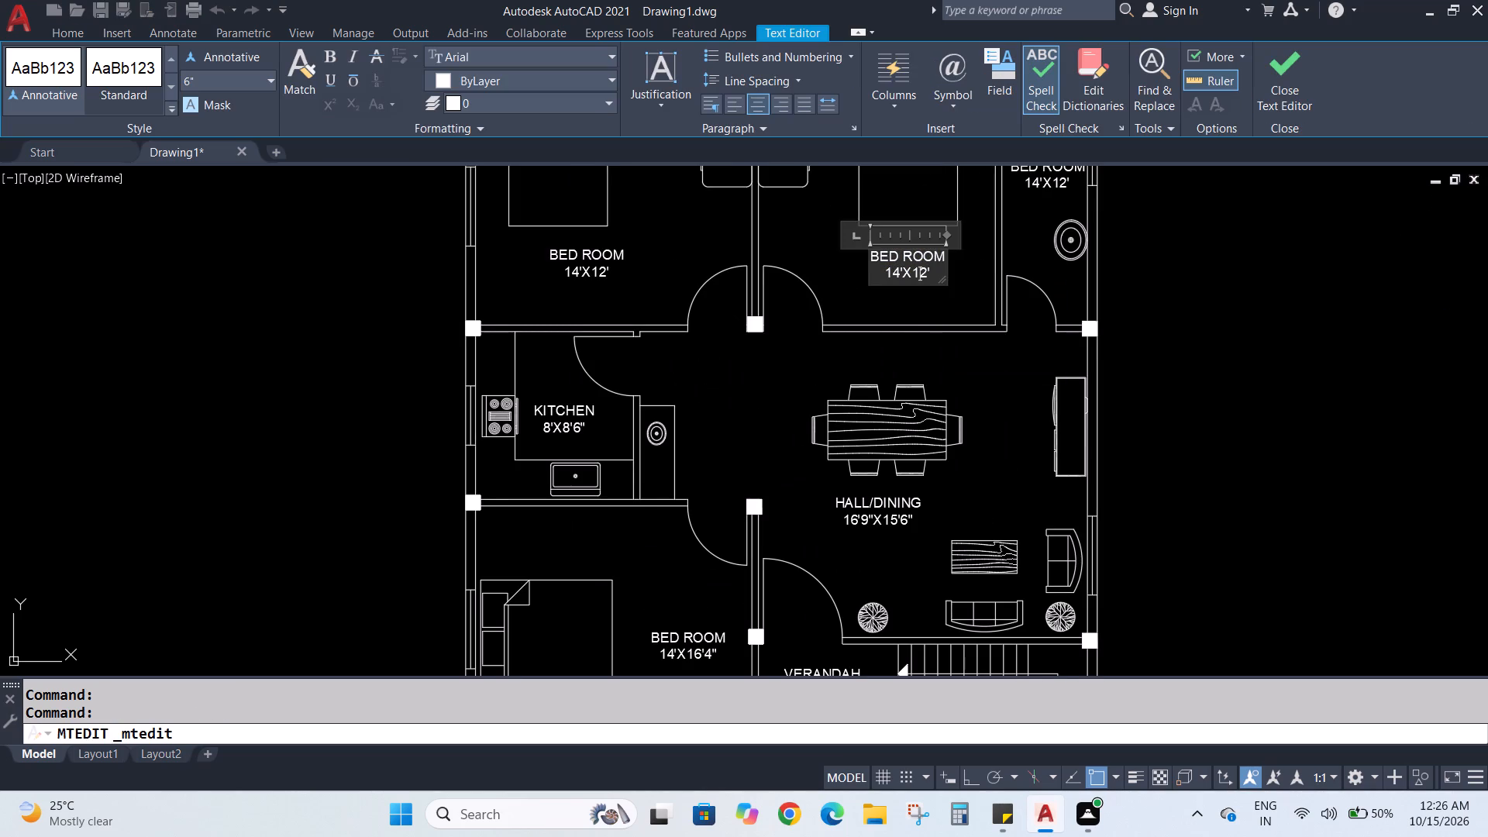
left_click(901, 274)
key("BackSpace")
key("2")
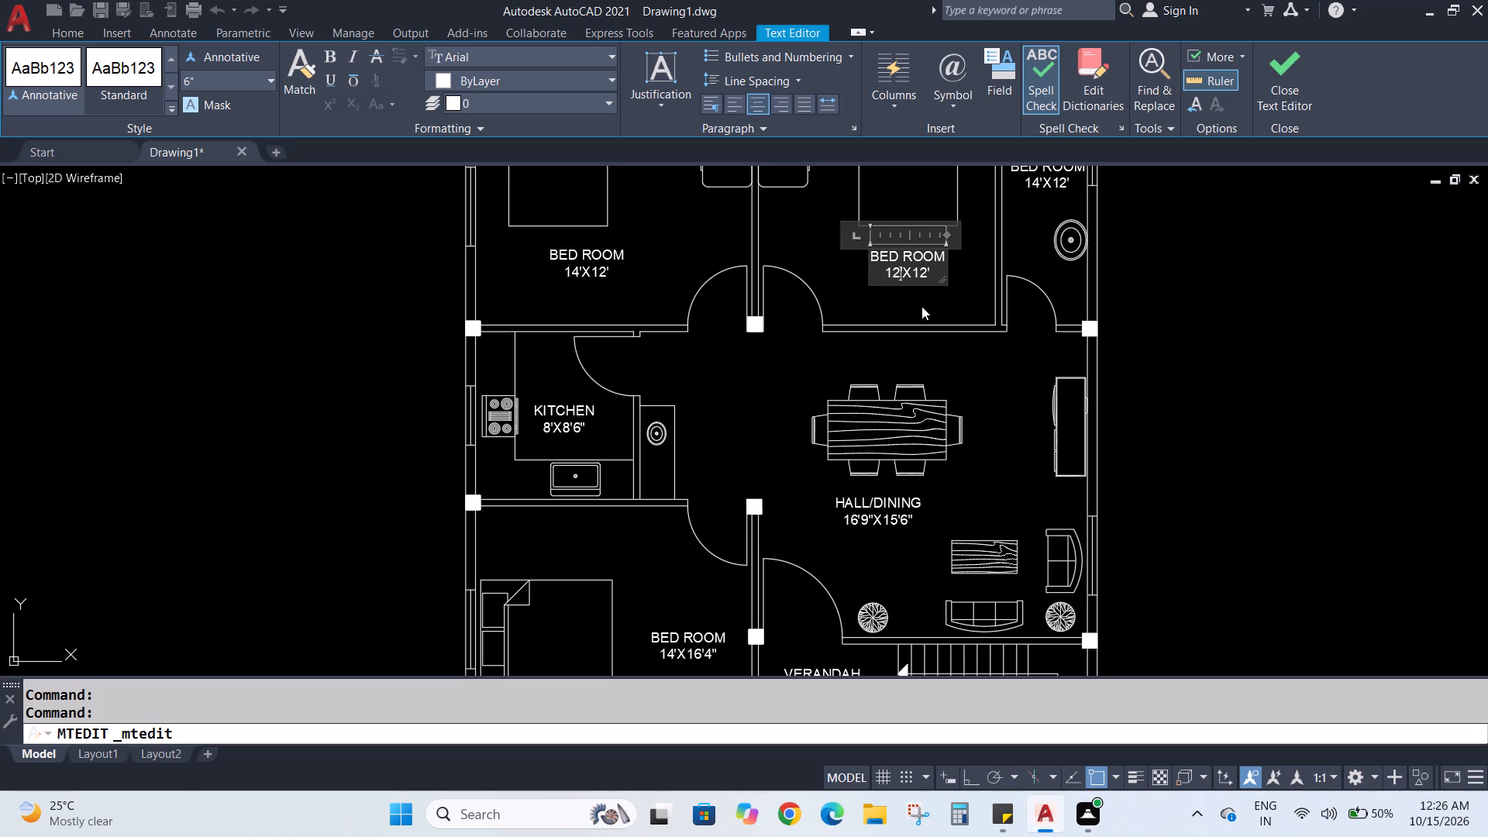
left_click(928, 305)
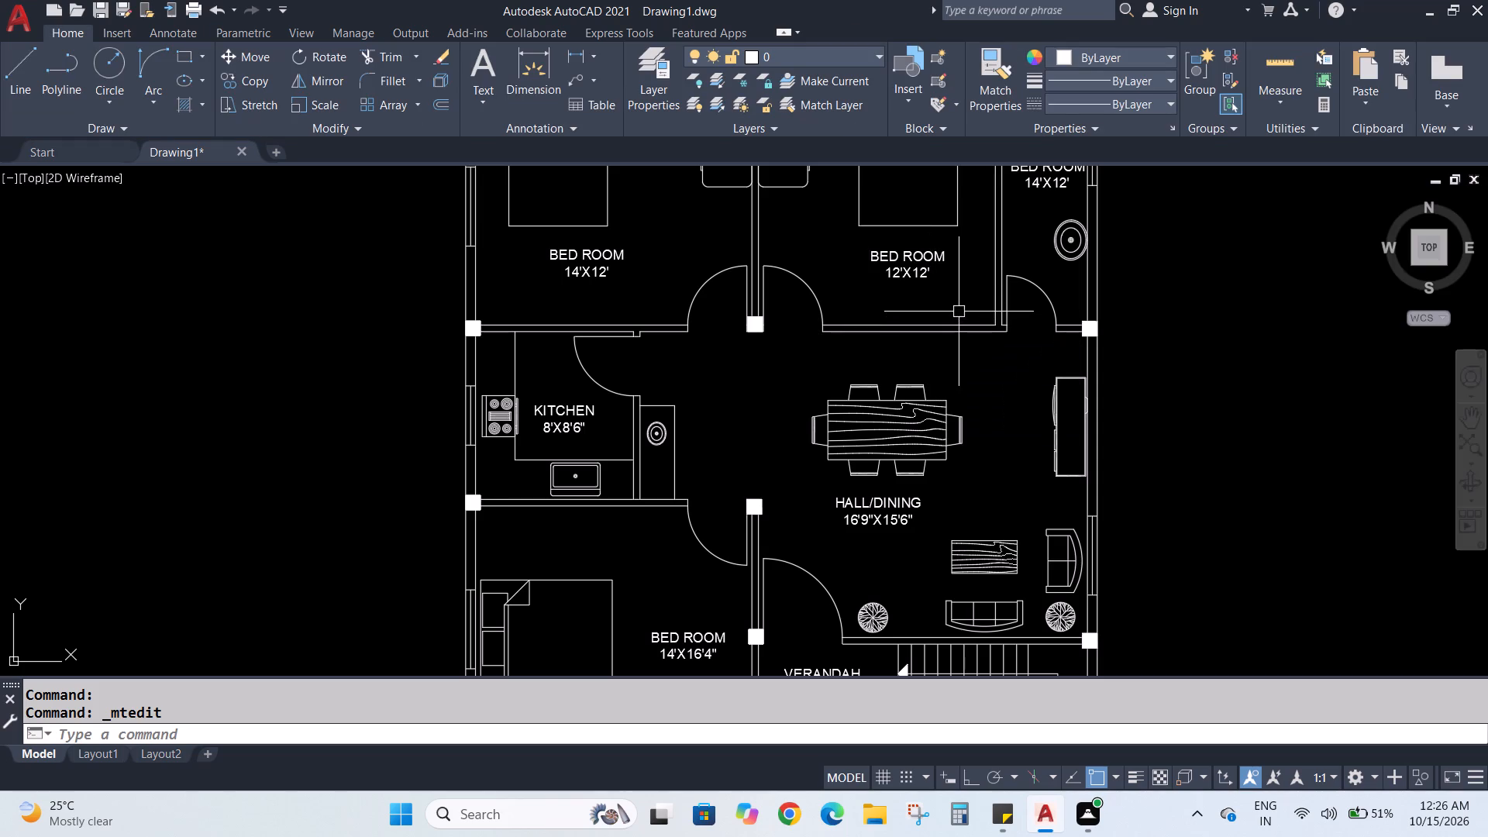
Replace the name line of the label in the narrow room with the WC and washbasin, beside the 12'X12' bedroom, with "TOILET".
middle_click_drag(959, 312, 871, 432)
scroll(939, 305, "up", 2)
double_click(1008, 257)
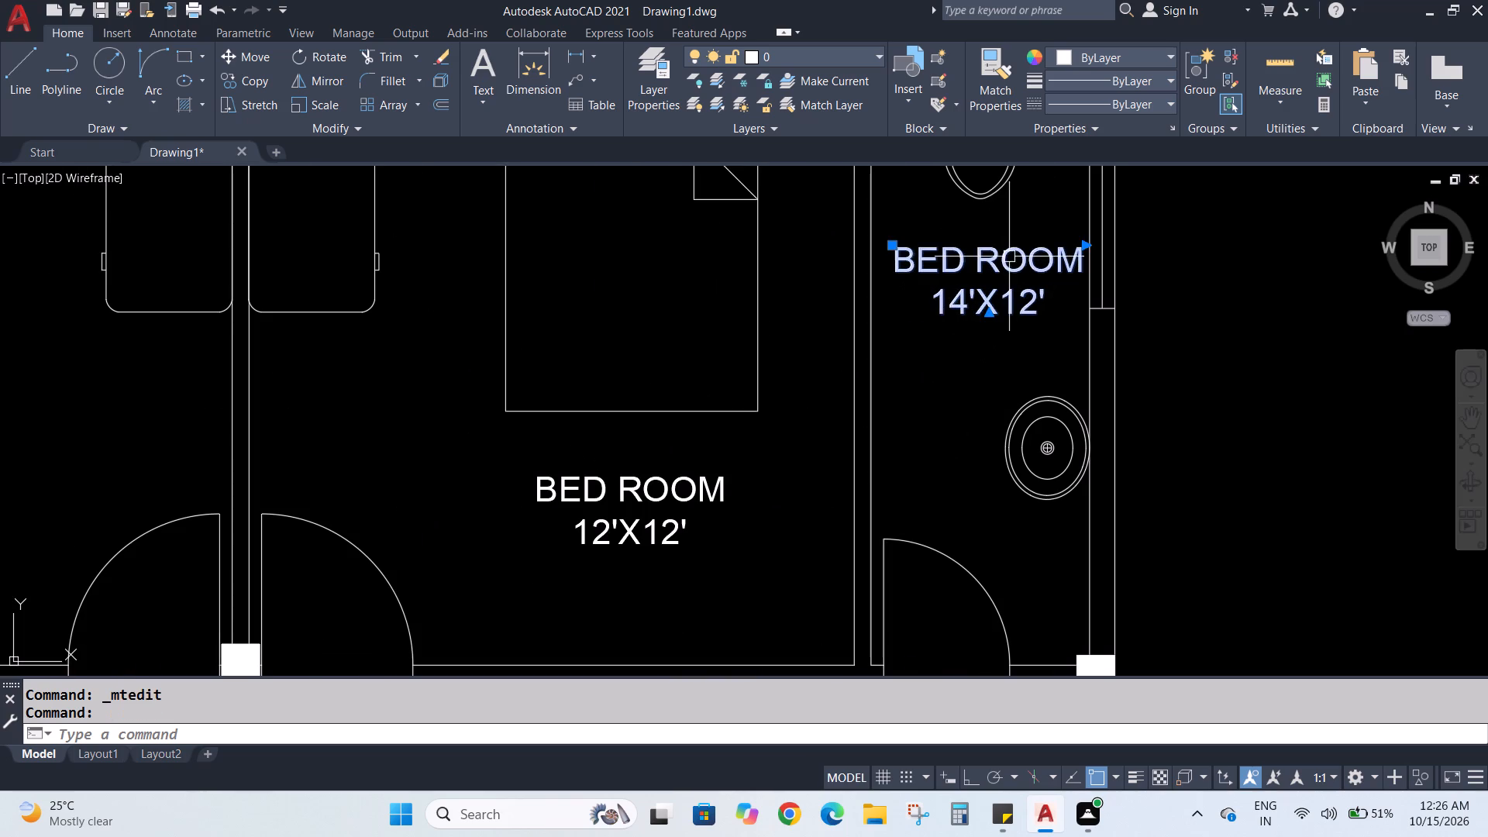
left_click(1073, 261)
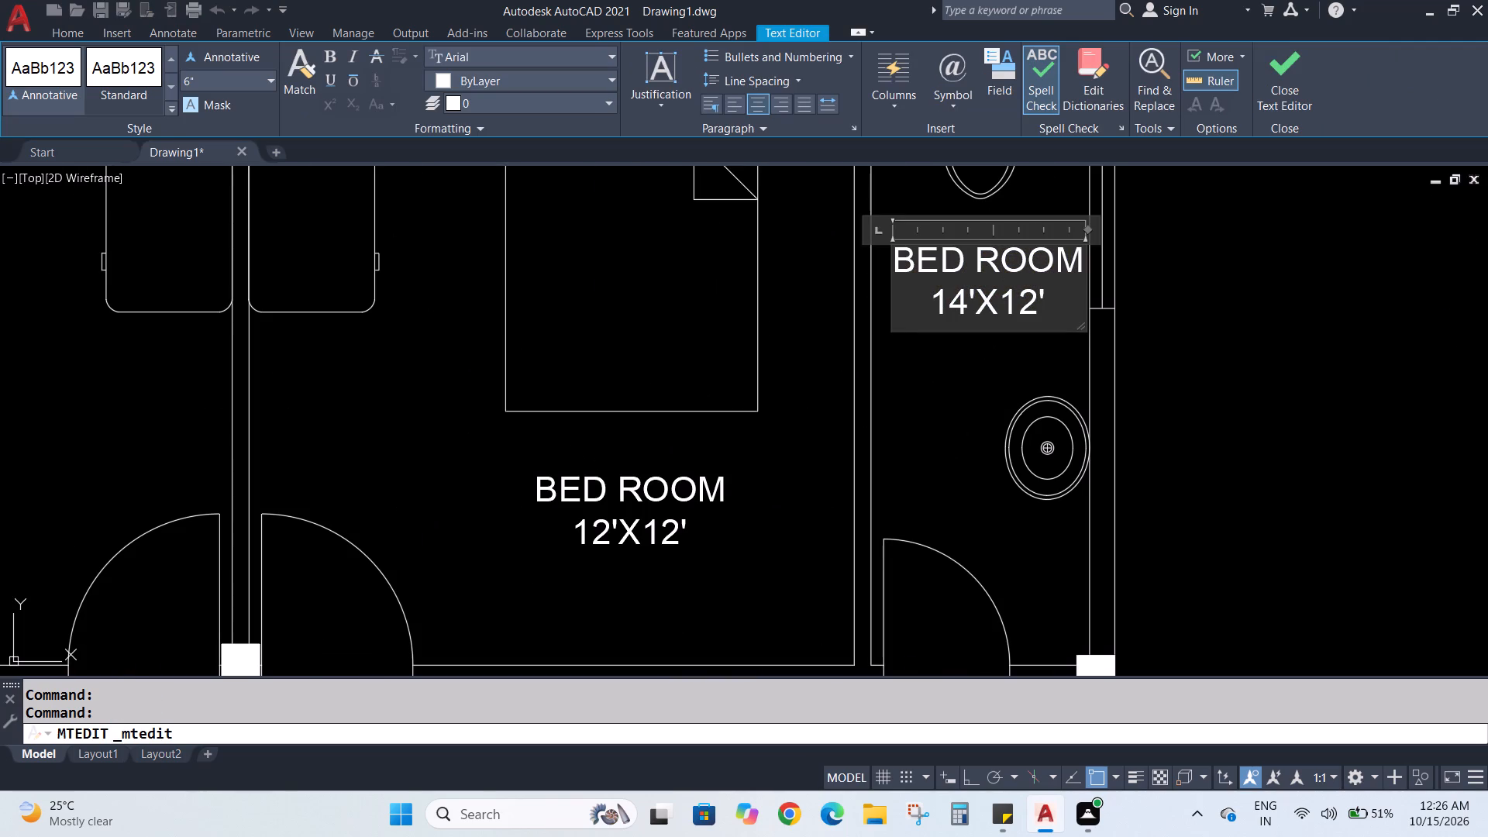
key("BackSpace")
key("BackSpace")
key("BackSpace")
key("BackSpace")
key("BackSpace")
key("BackSpace")
key("BackSpace")
key("BackSpace")
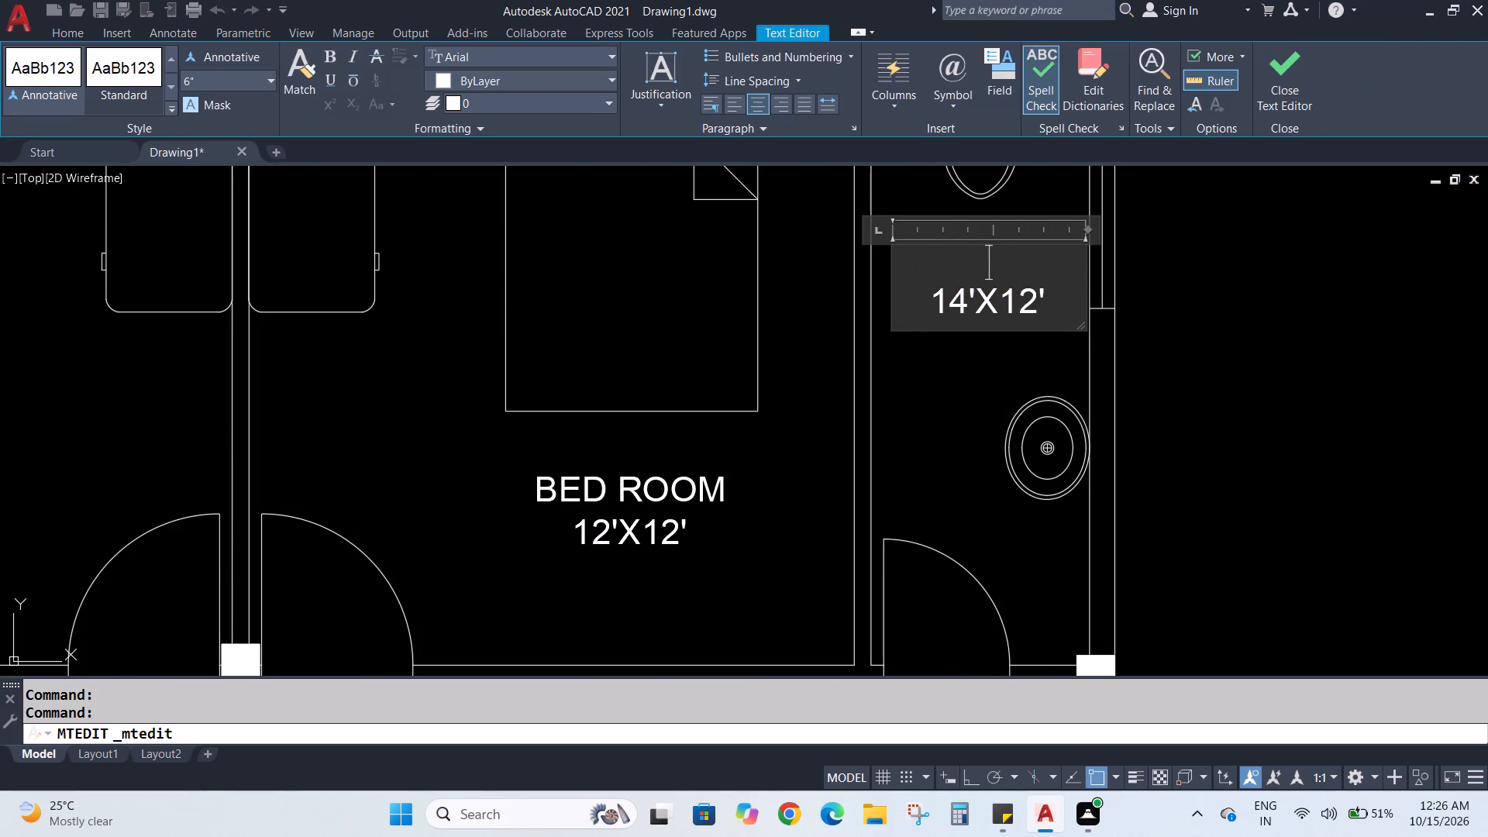
type("TOILET")
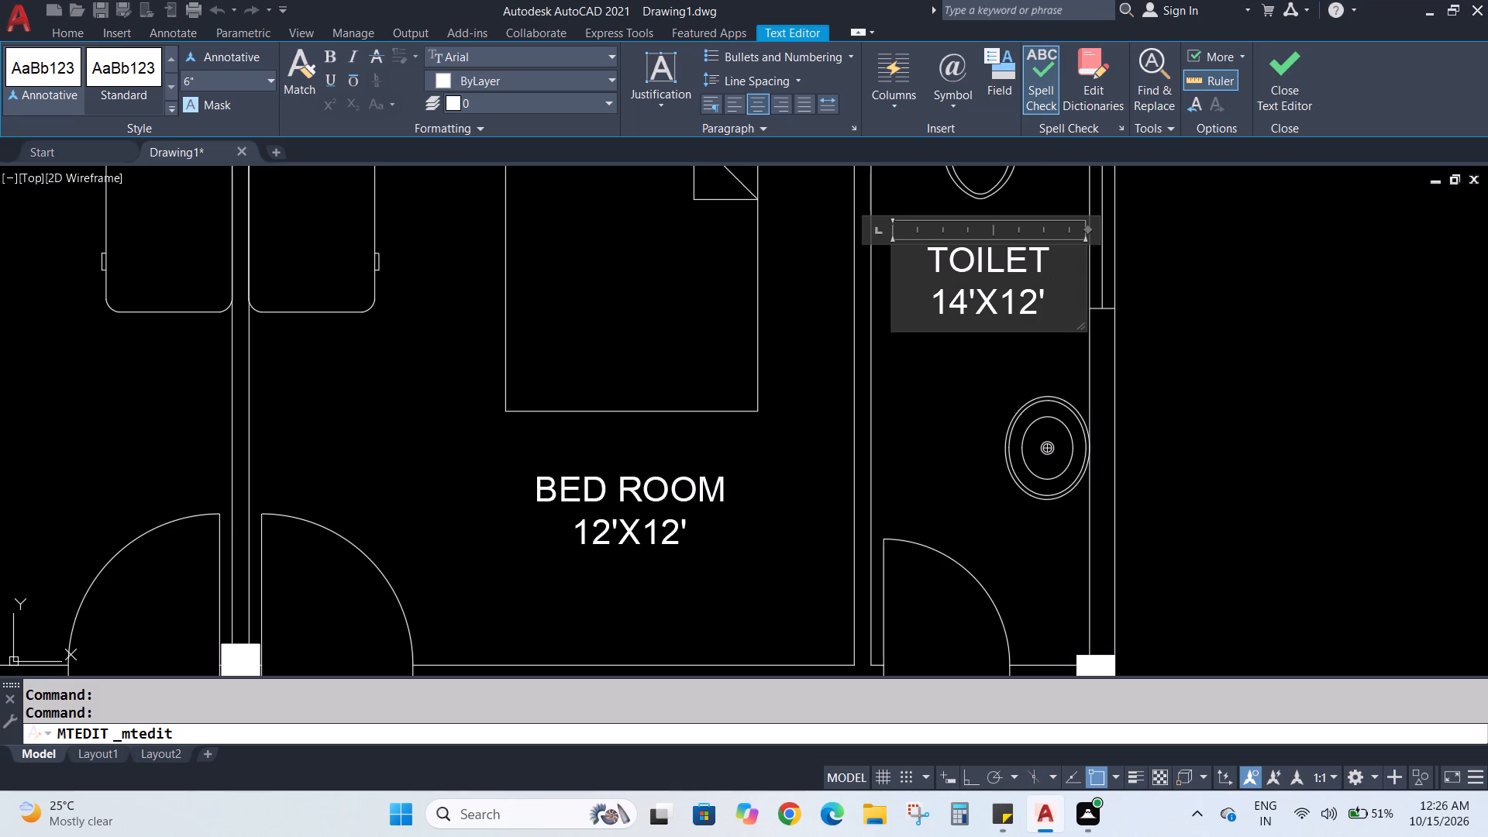
Change the first dimension of the same toilet label to 4'4" so the size line reads 4'4"X12'.
left_click(957, 303)
key("BackSpace")
key("Right")
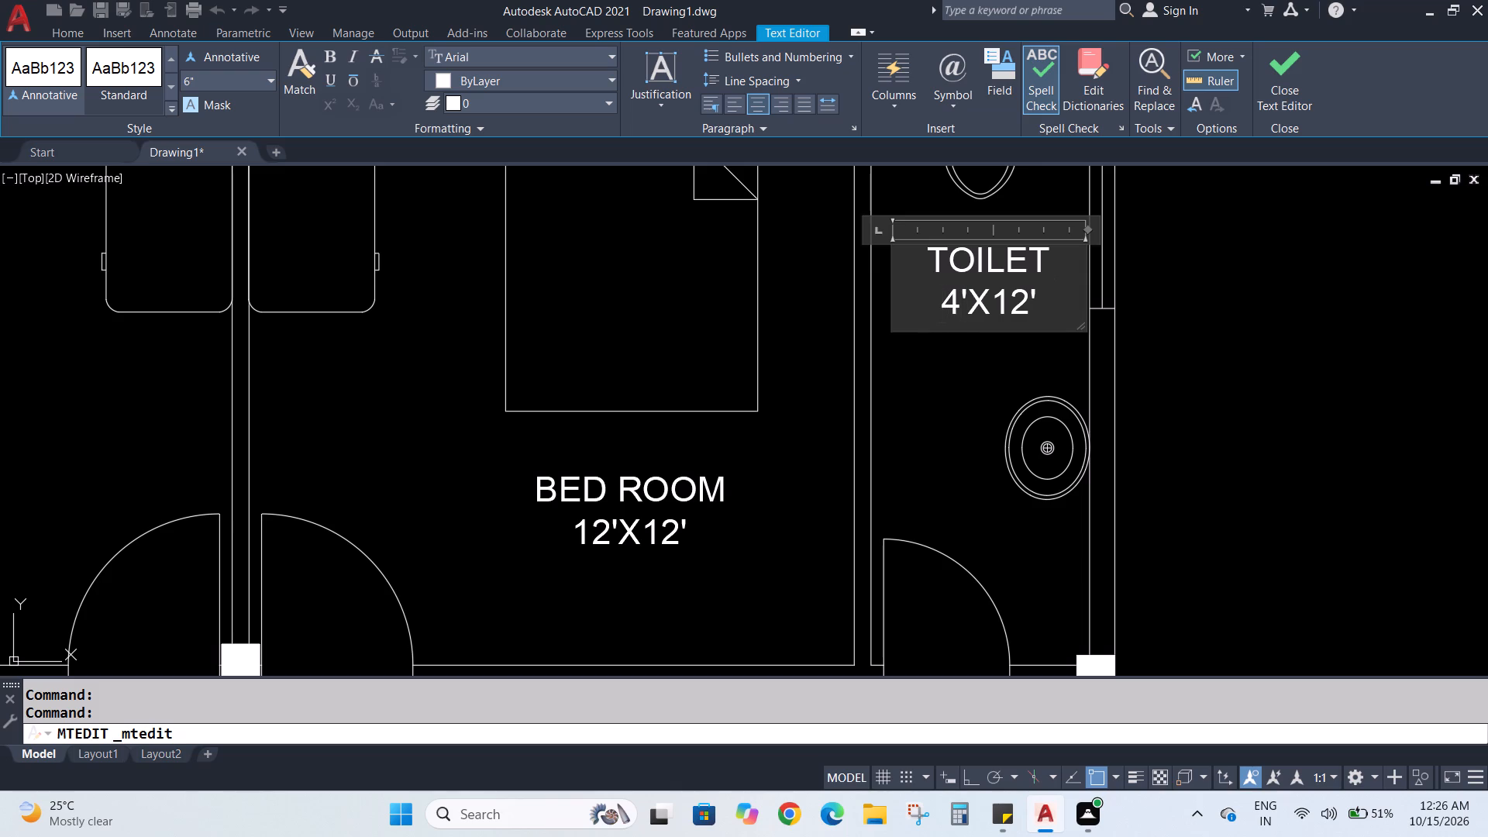
key("Right")
key("4")
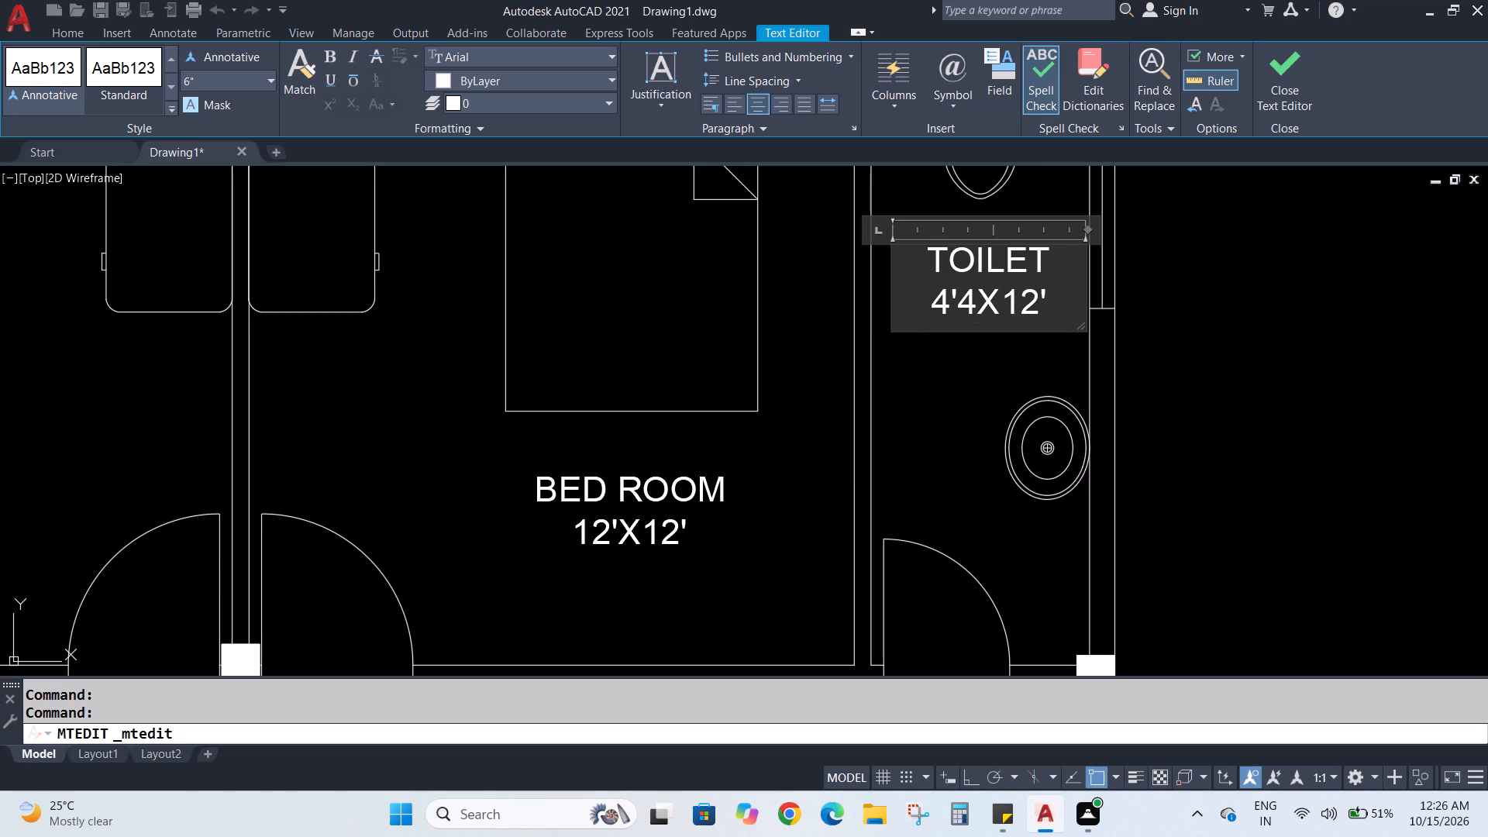
key("shift+quotedbl")
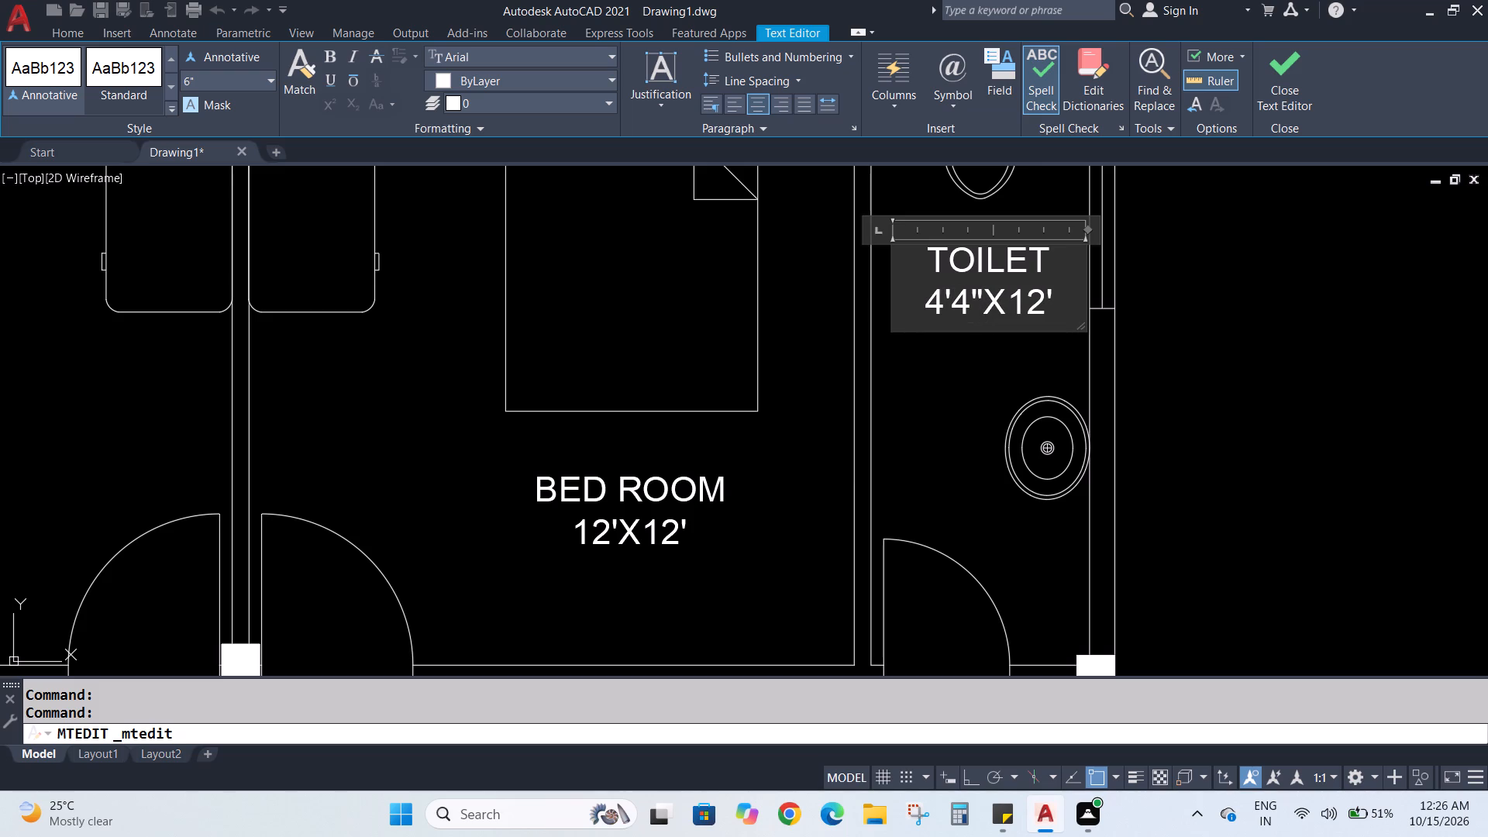
left_click(1202, 315)
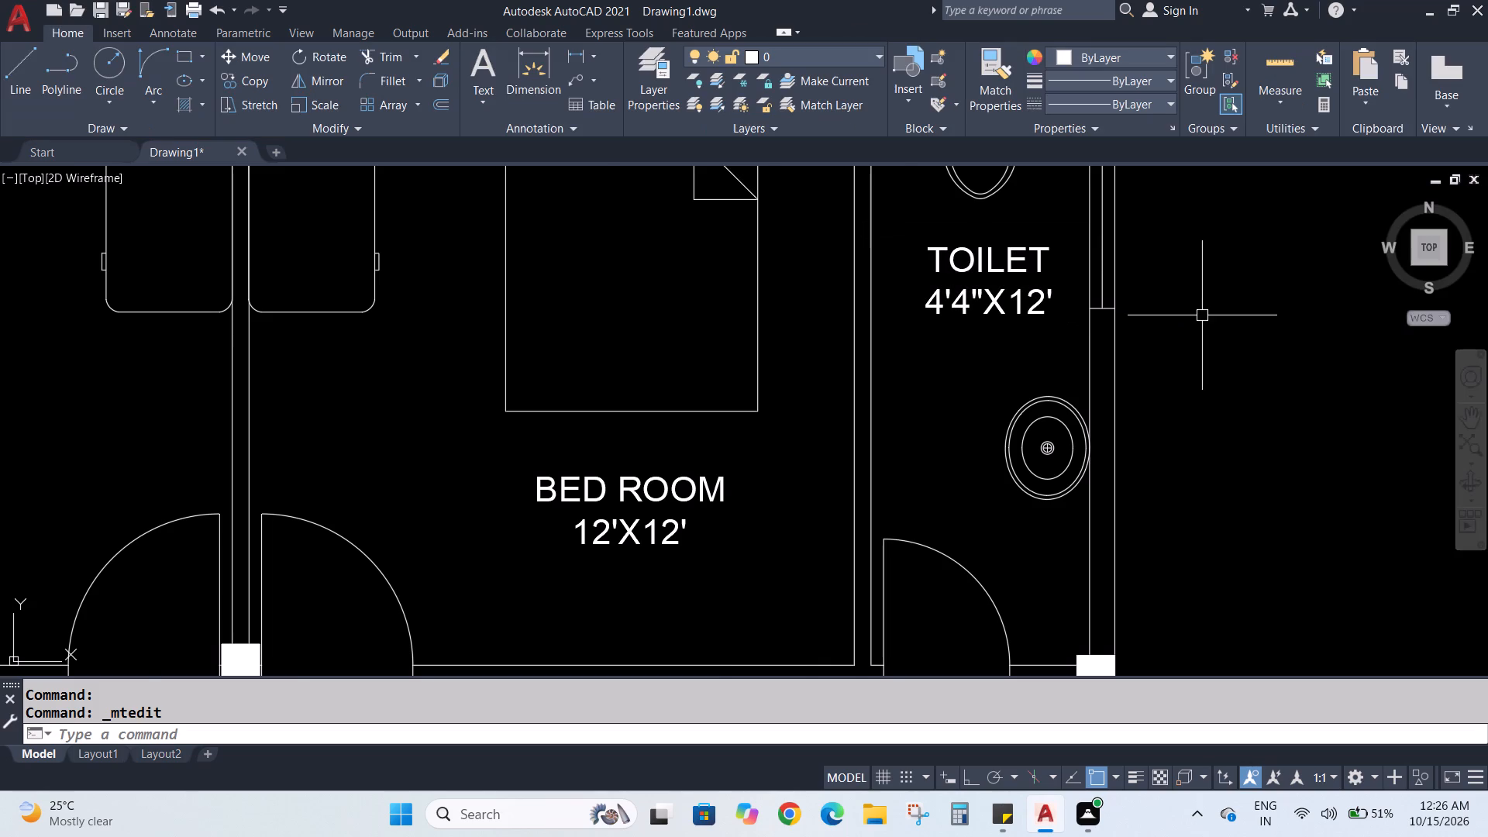
Examine the room labels and sizes across the whole floor plan, from the bedrooms to the kitchen and hall.
scroll(1204, 312, "down", 2)
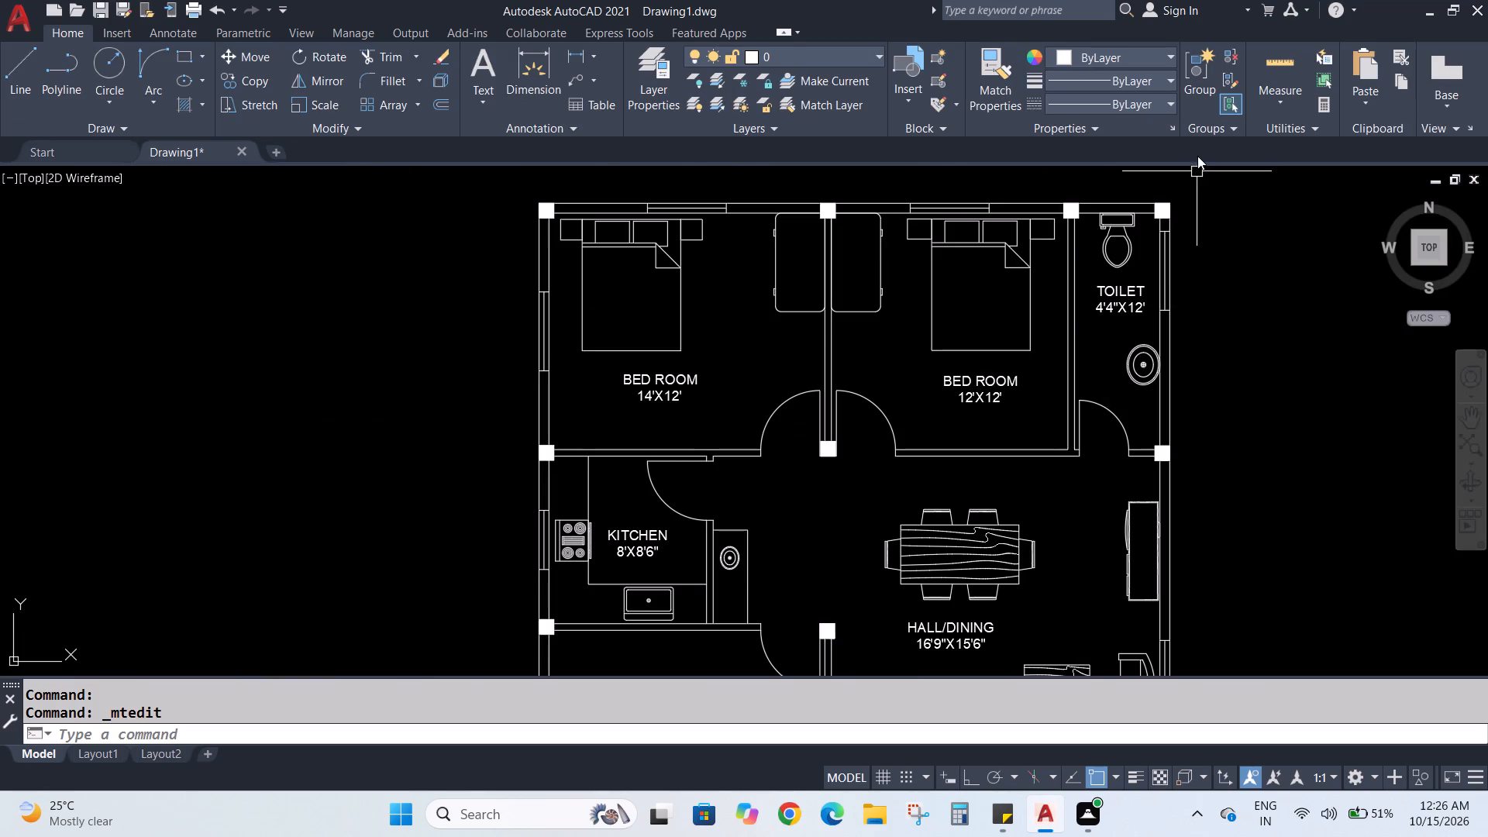
scroll(918, 542, "down", 1)
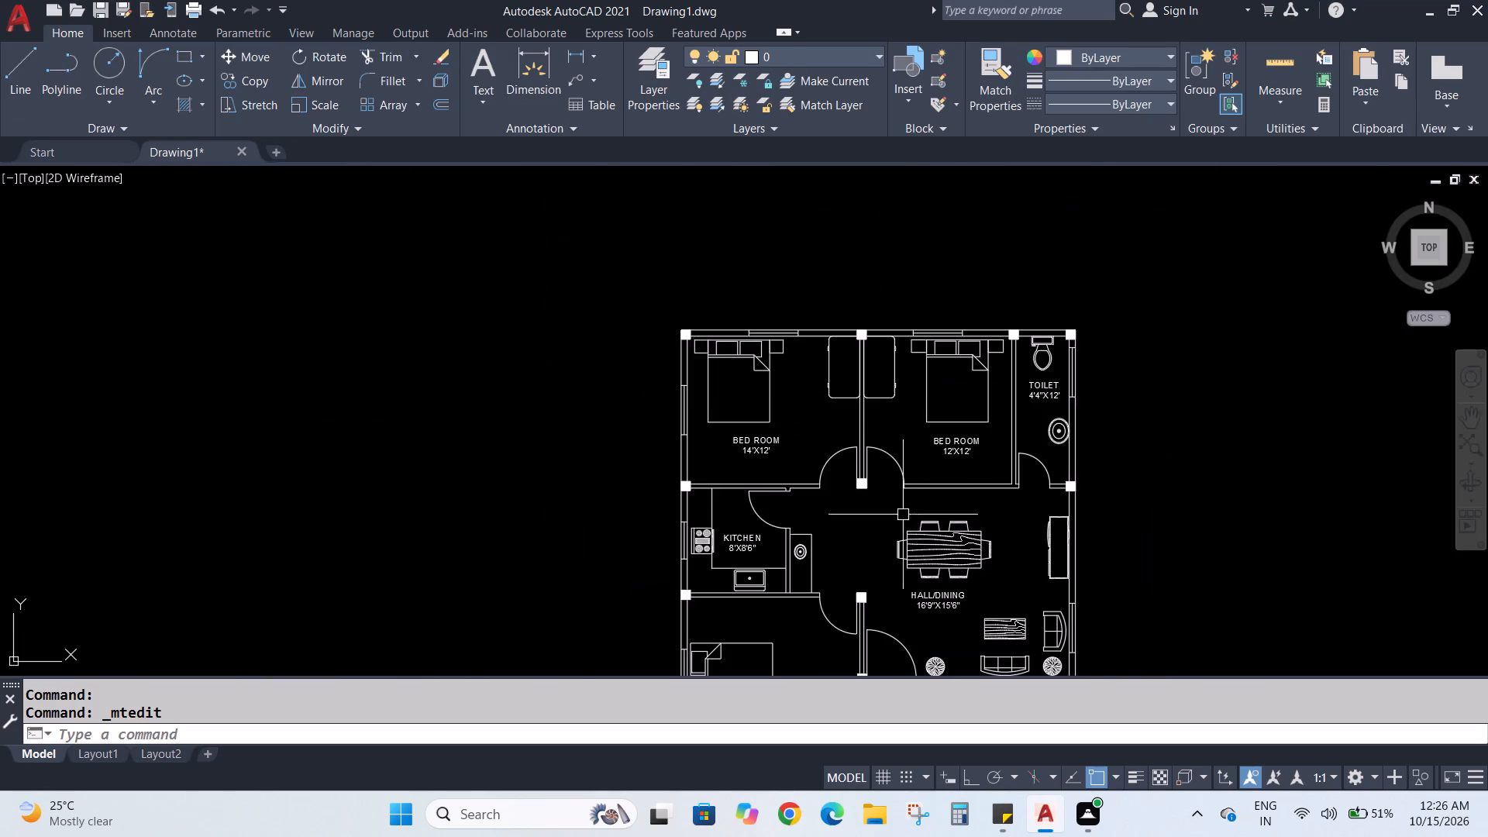
scroll(873, 635, "up", 3)
scroll(879, 563, "down", 1)
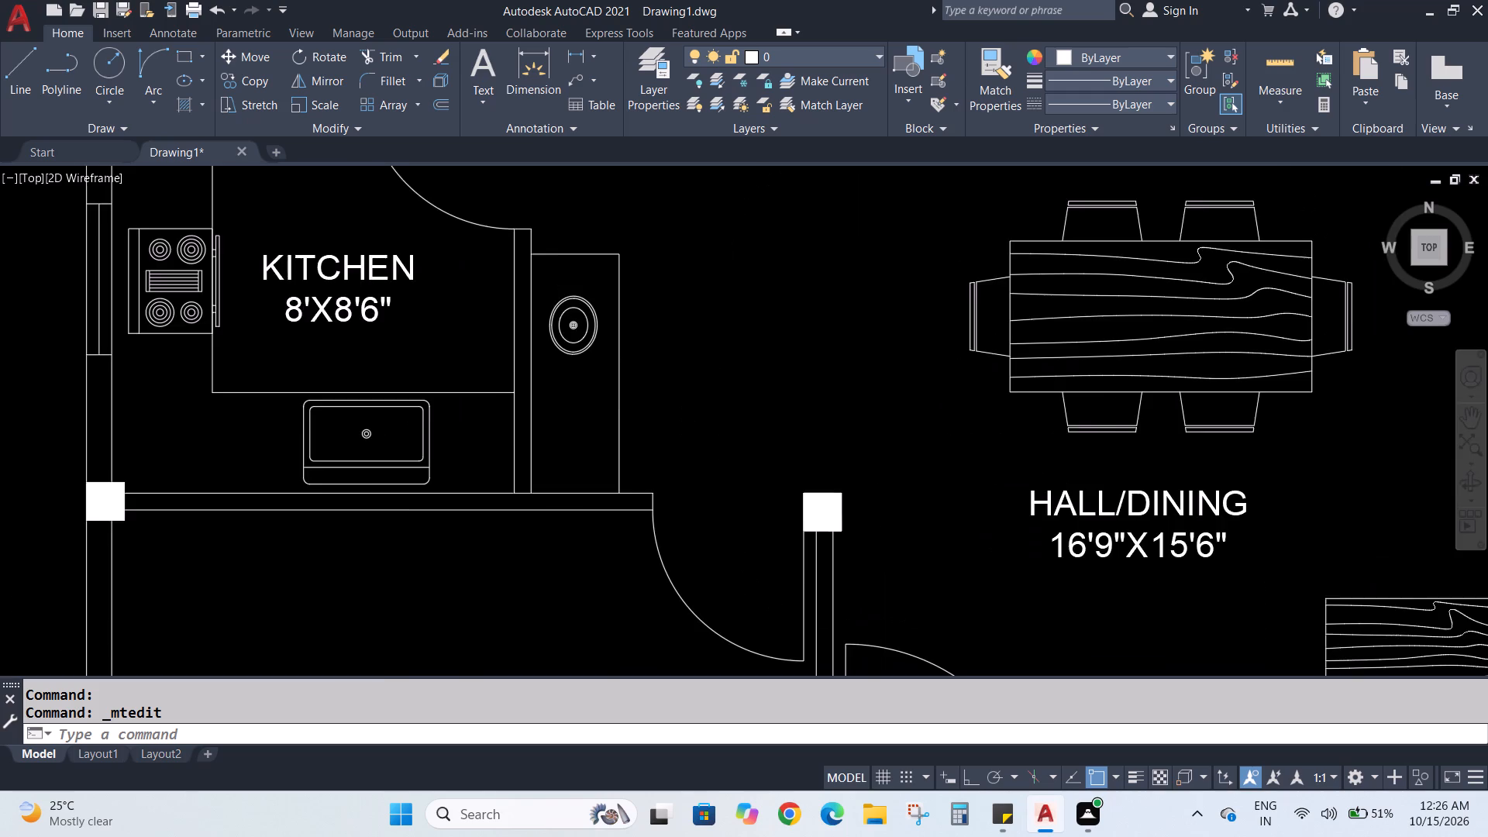
scroll(838, 368, "down", 1)
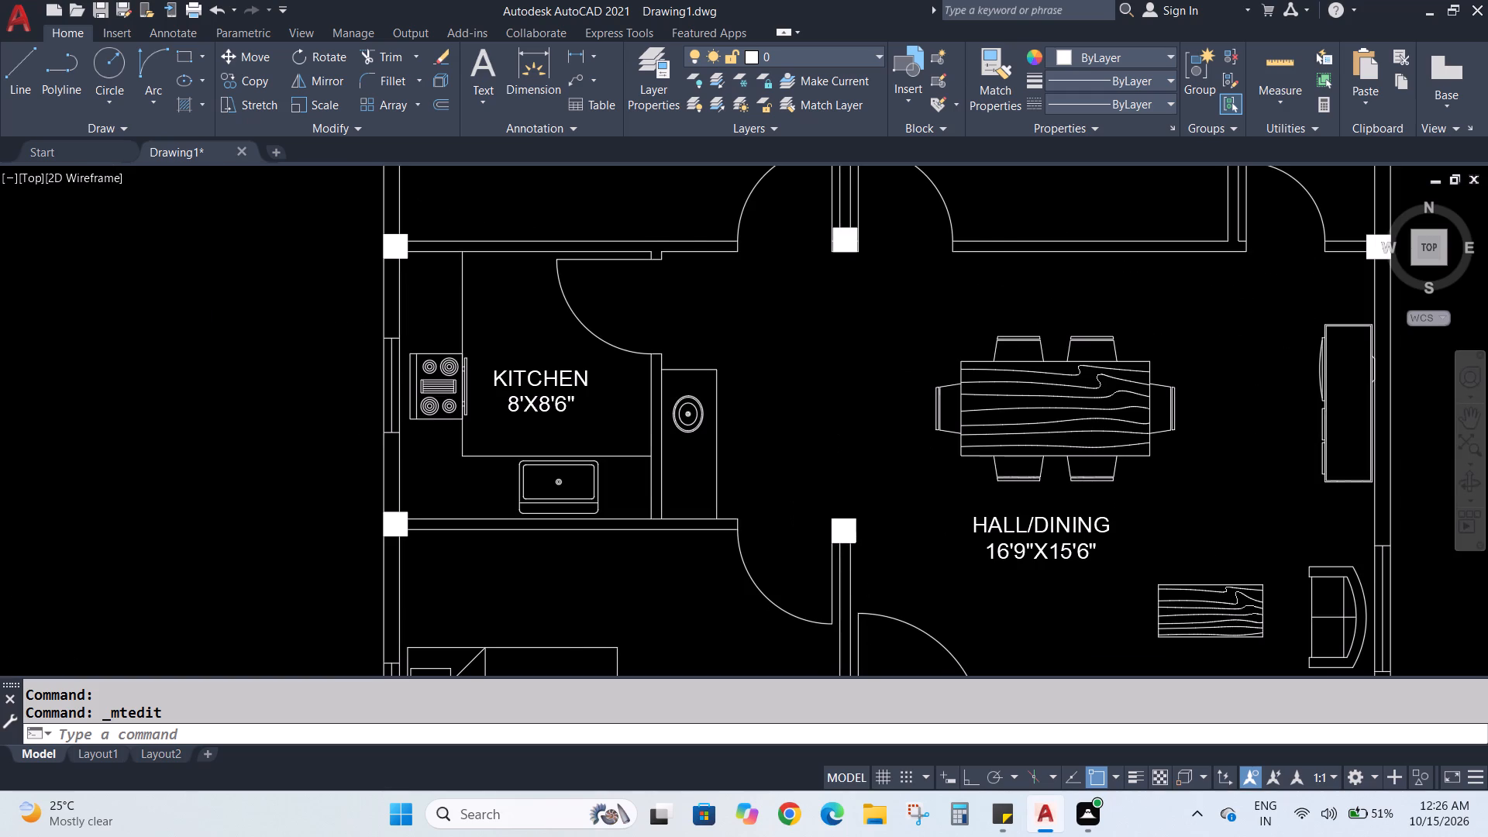
middle_click_drag(838, 367, 699, 461)
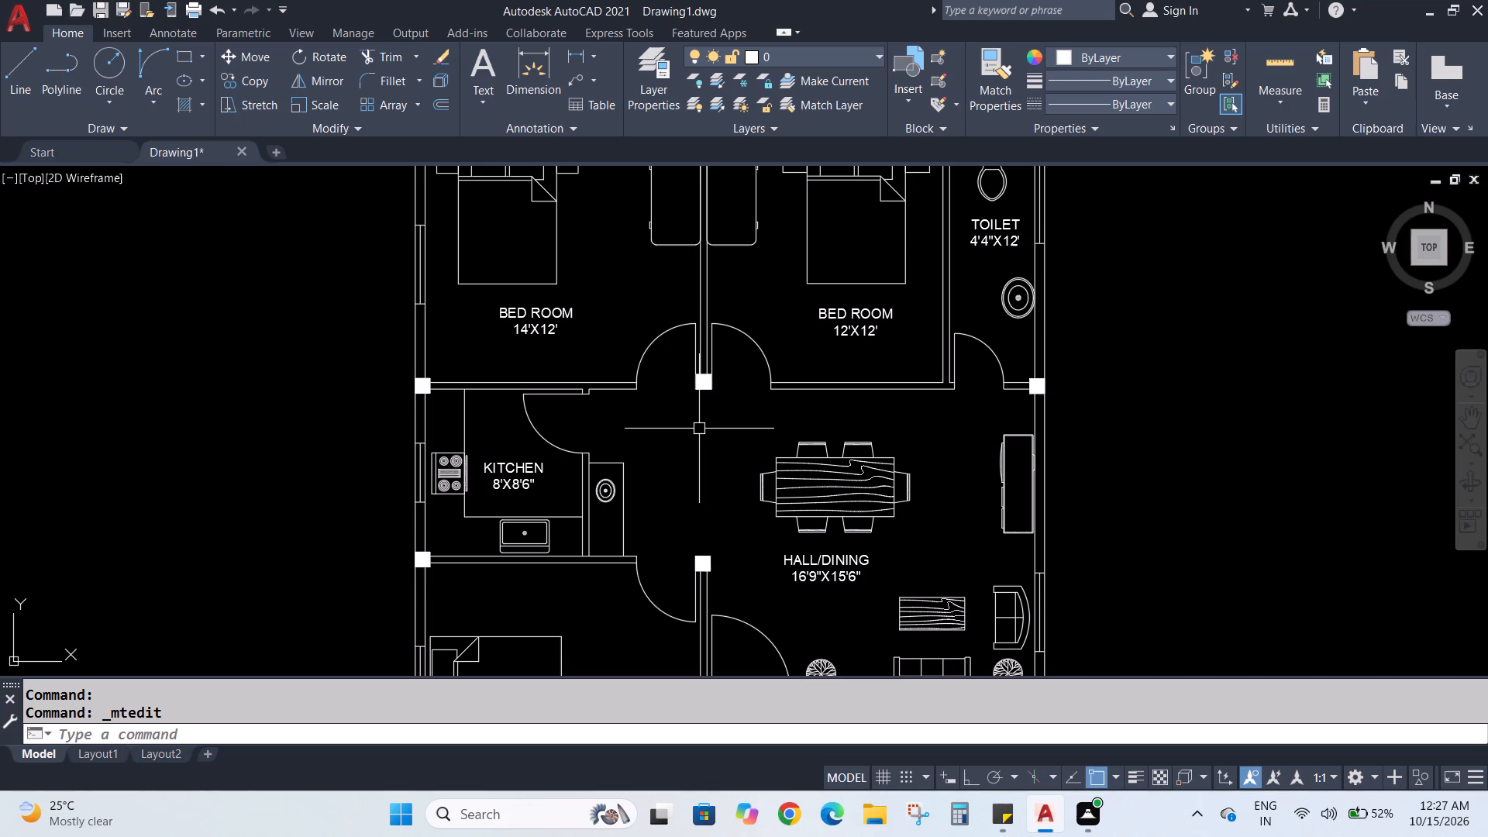
scroll(665, 431, "down", 2)
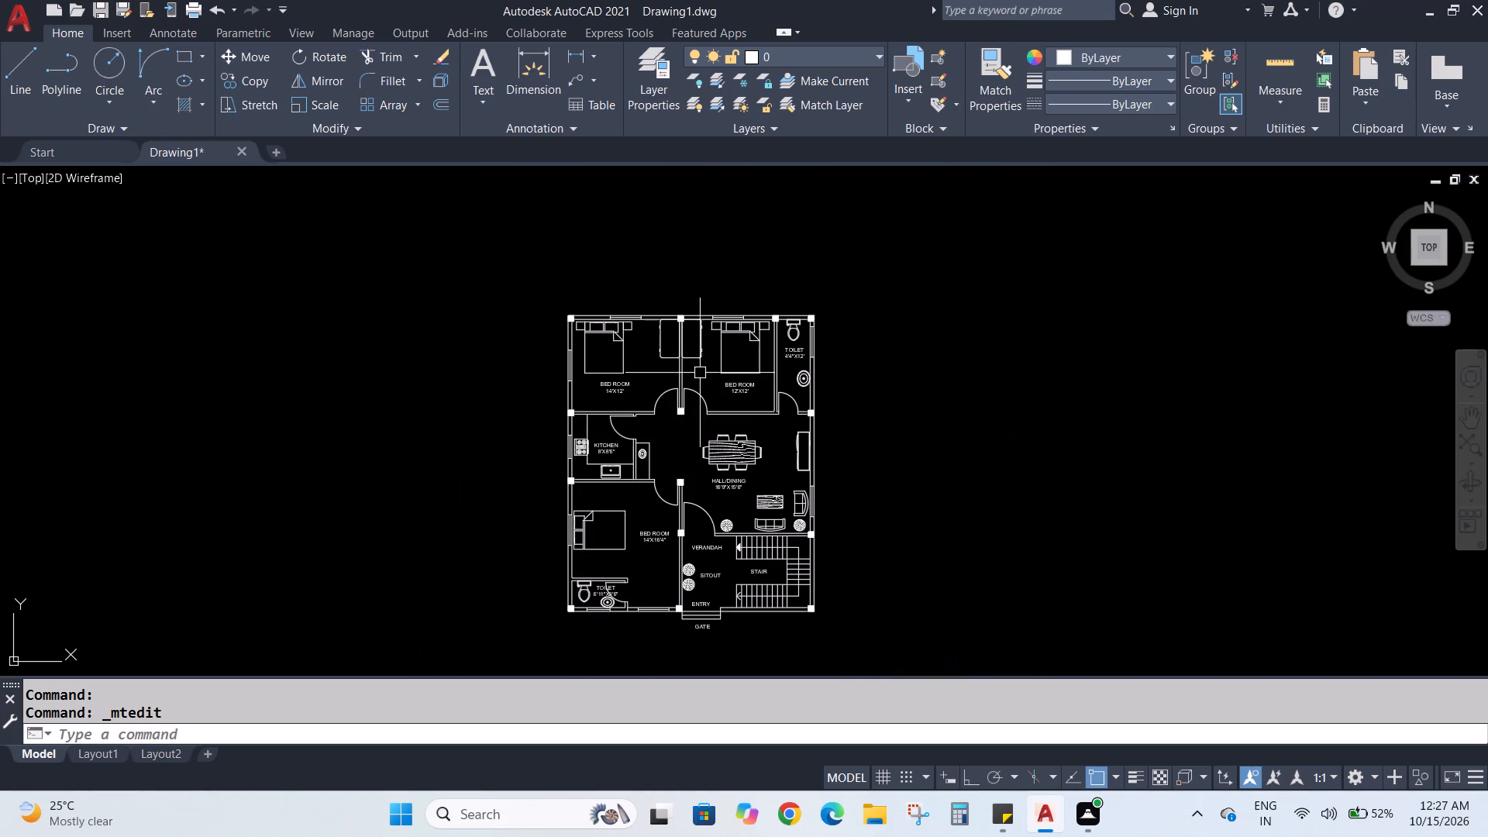
scroll(702, 376, "up", 2)
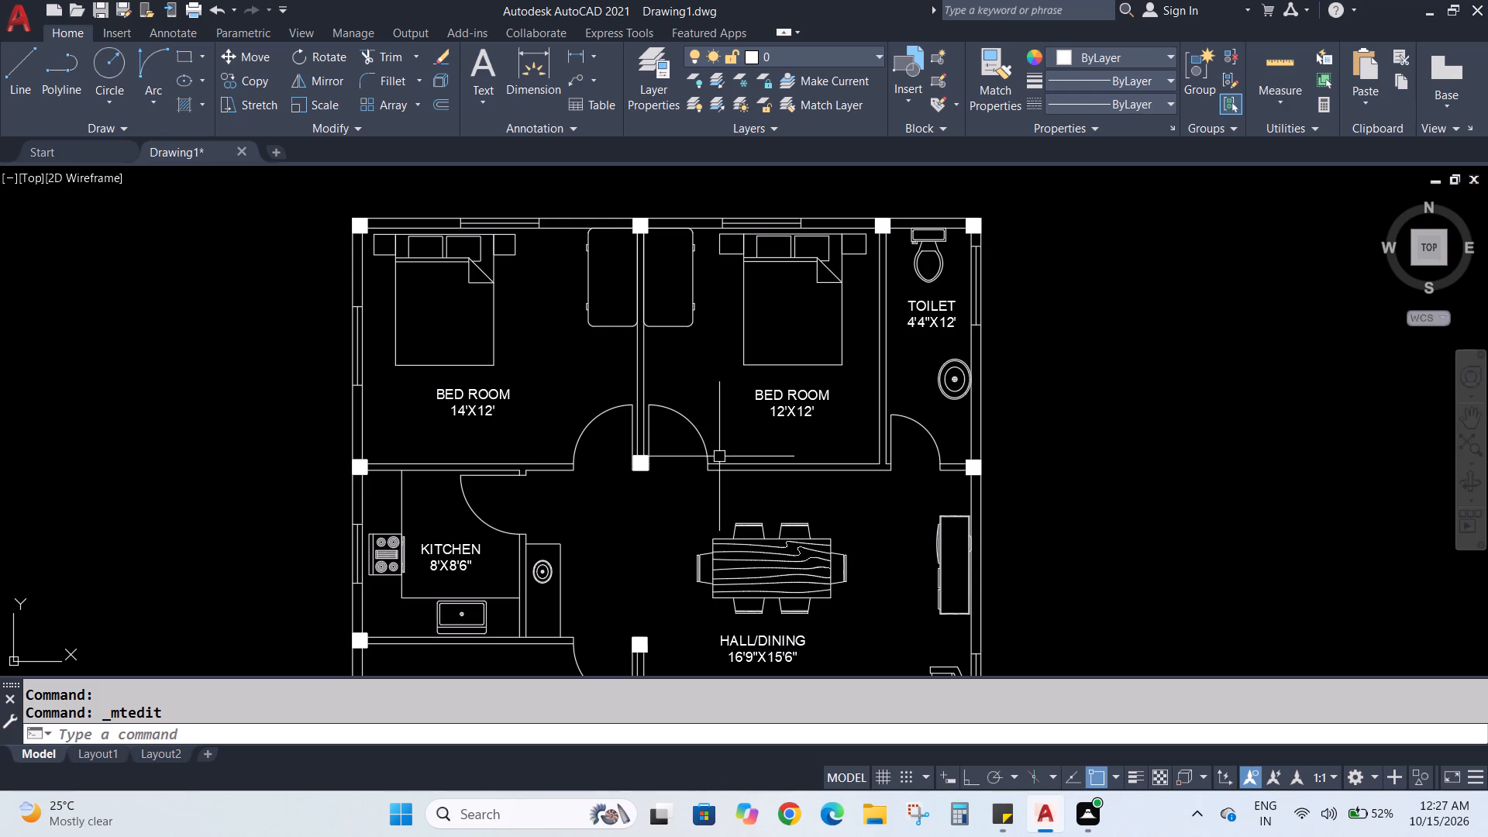
middle_click(641, 514)
scroll(641, 514, "up", 1)
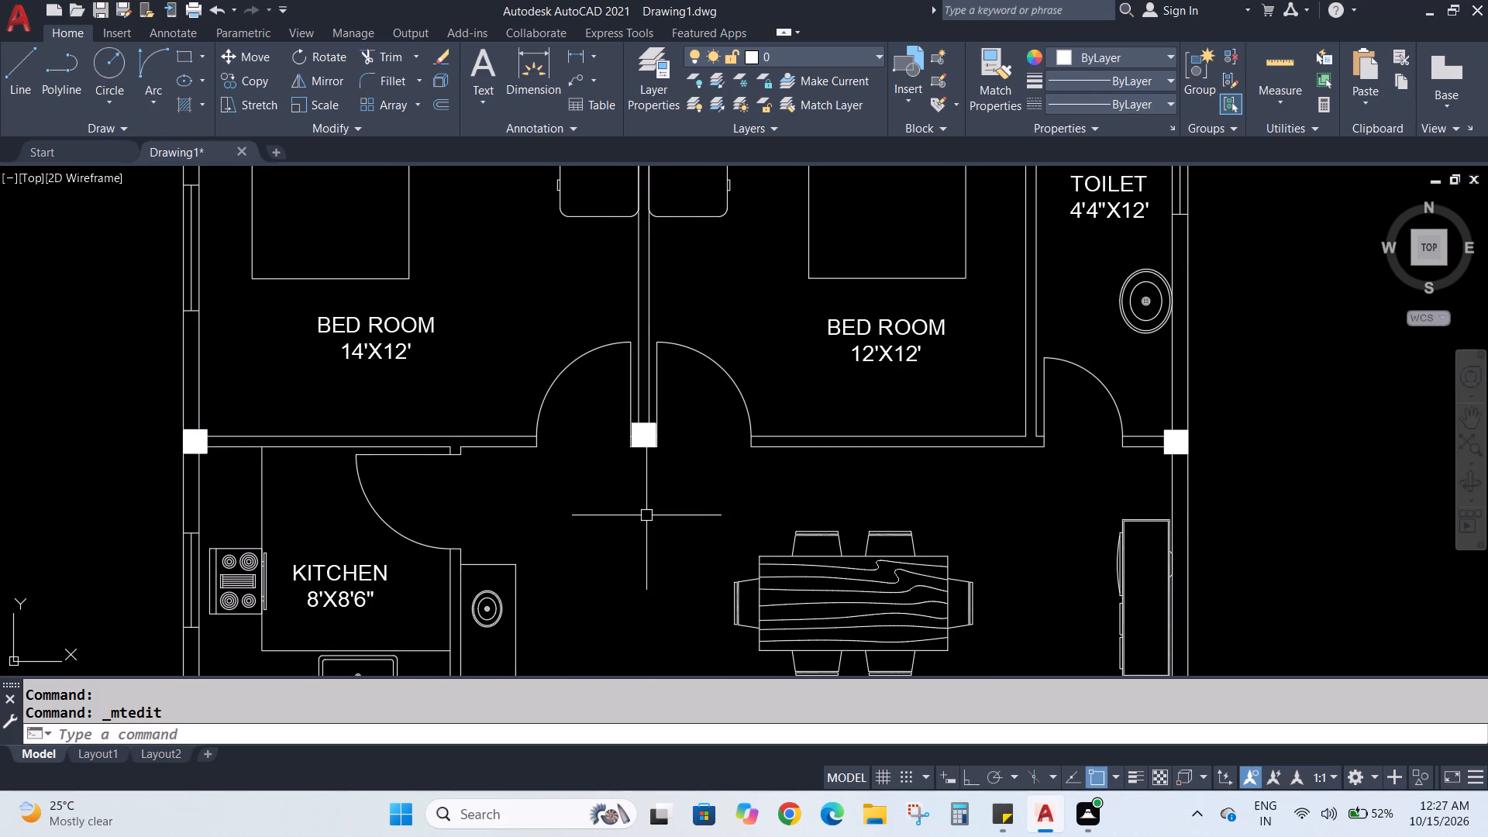
scroll(646, 515, "down", 2)
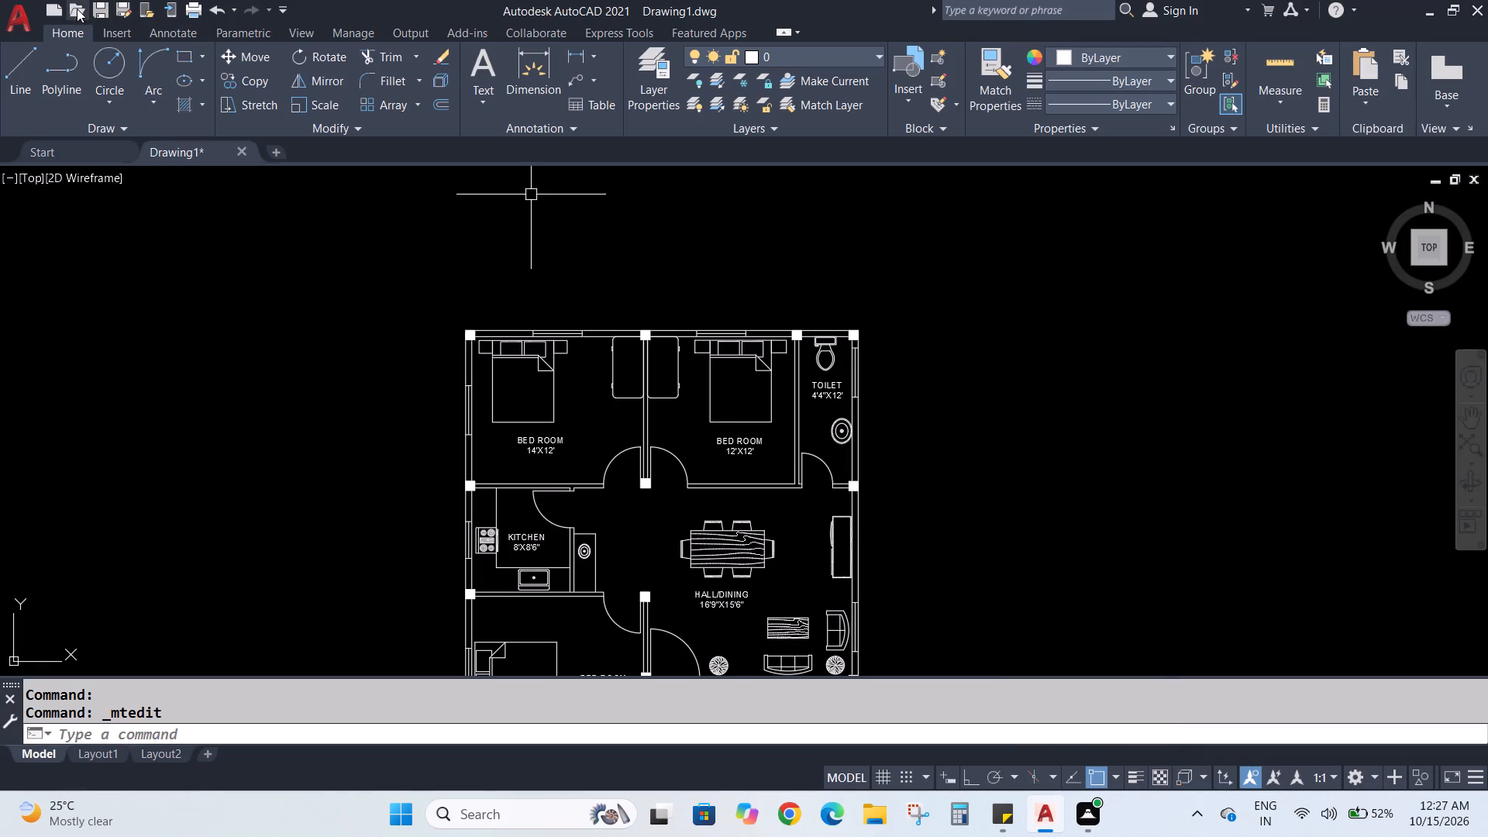
Start saving the drawing and choose the SYMBIOSIS folder on the Desktop as its location.
left_click(101, 12)
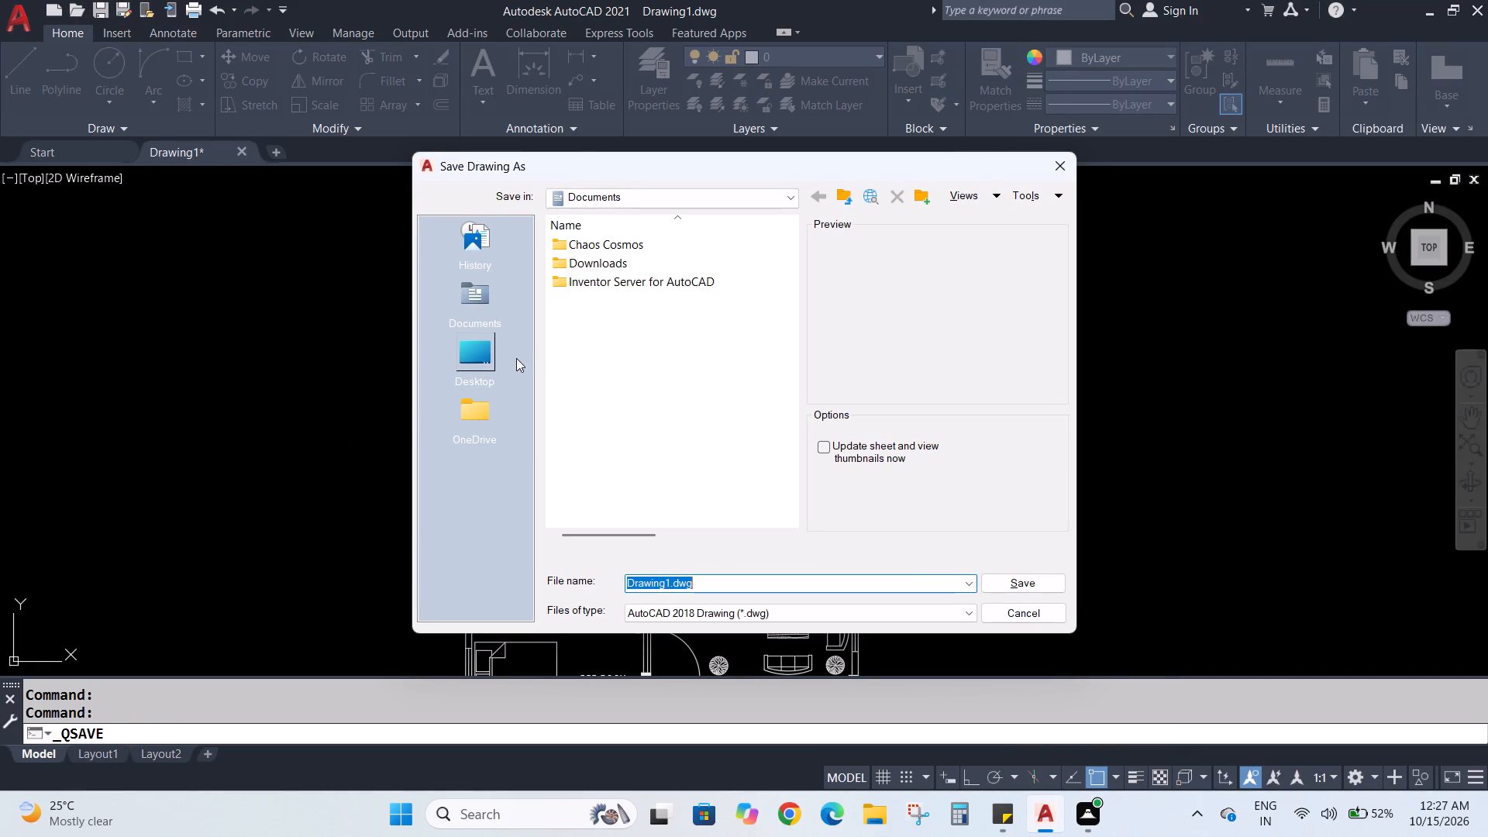
left_click(487, 371)
scroll(648, 408, "down", 3)
double_click(622, 508)
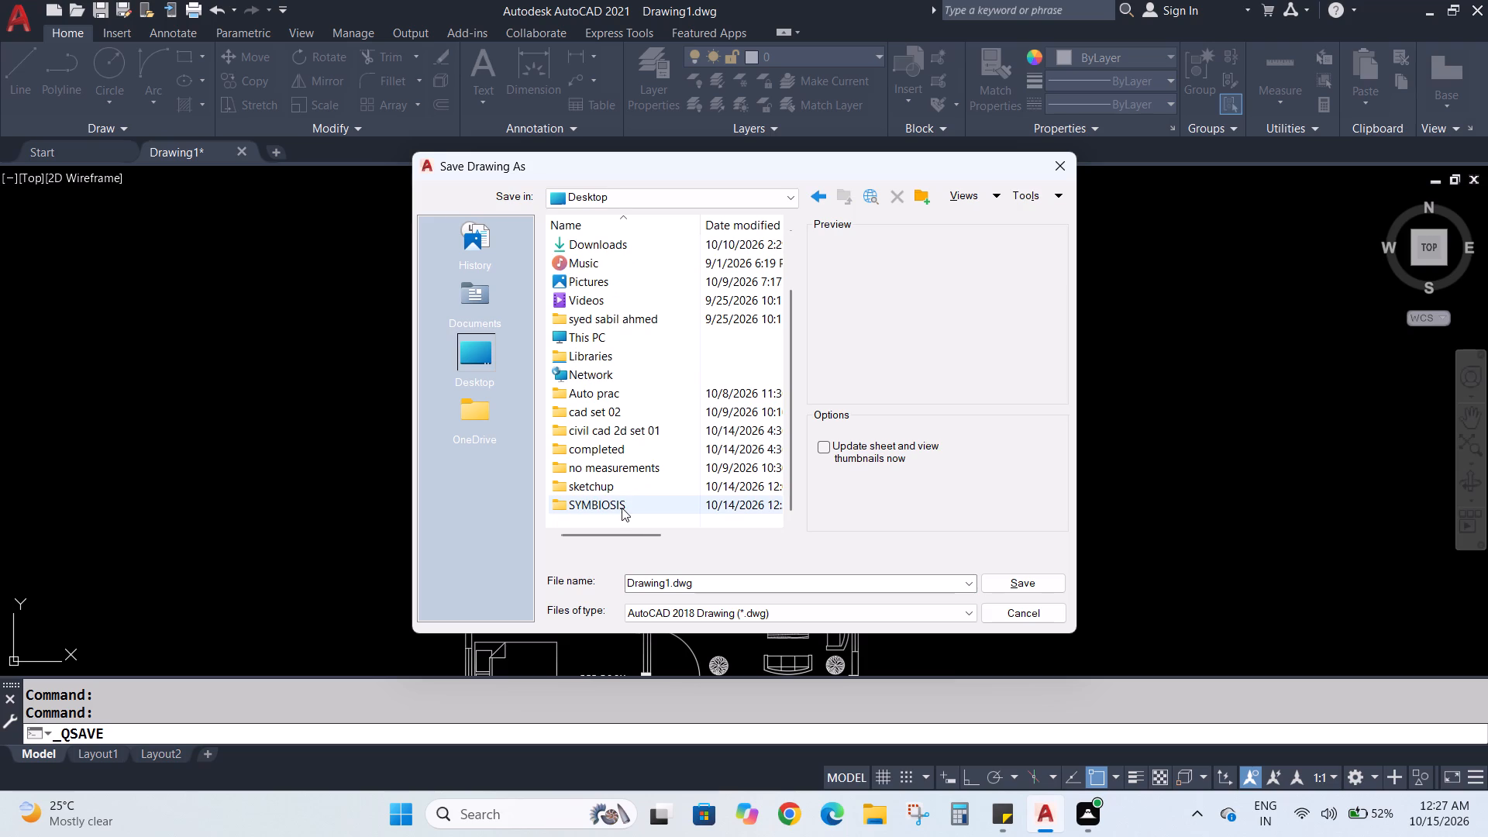
Name the drawing file 3BHK Floor Plan and save it in the SYMBIOSIS folder.
left_click(670, 582)
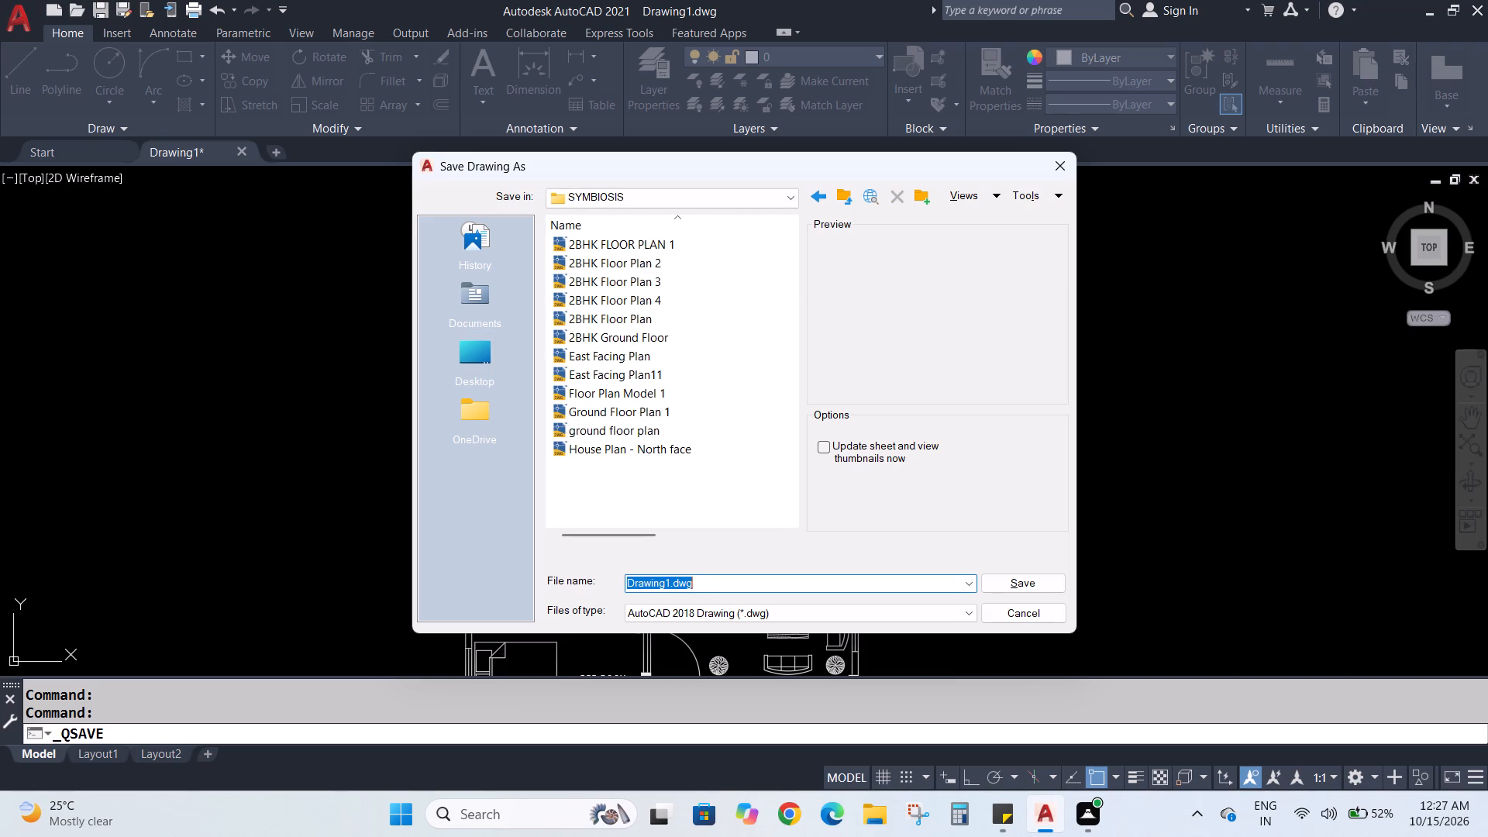
left_click(668, 587)
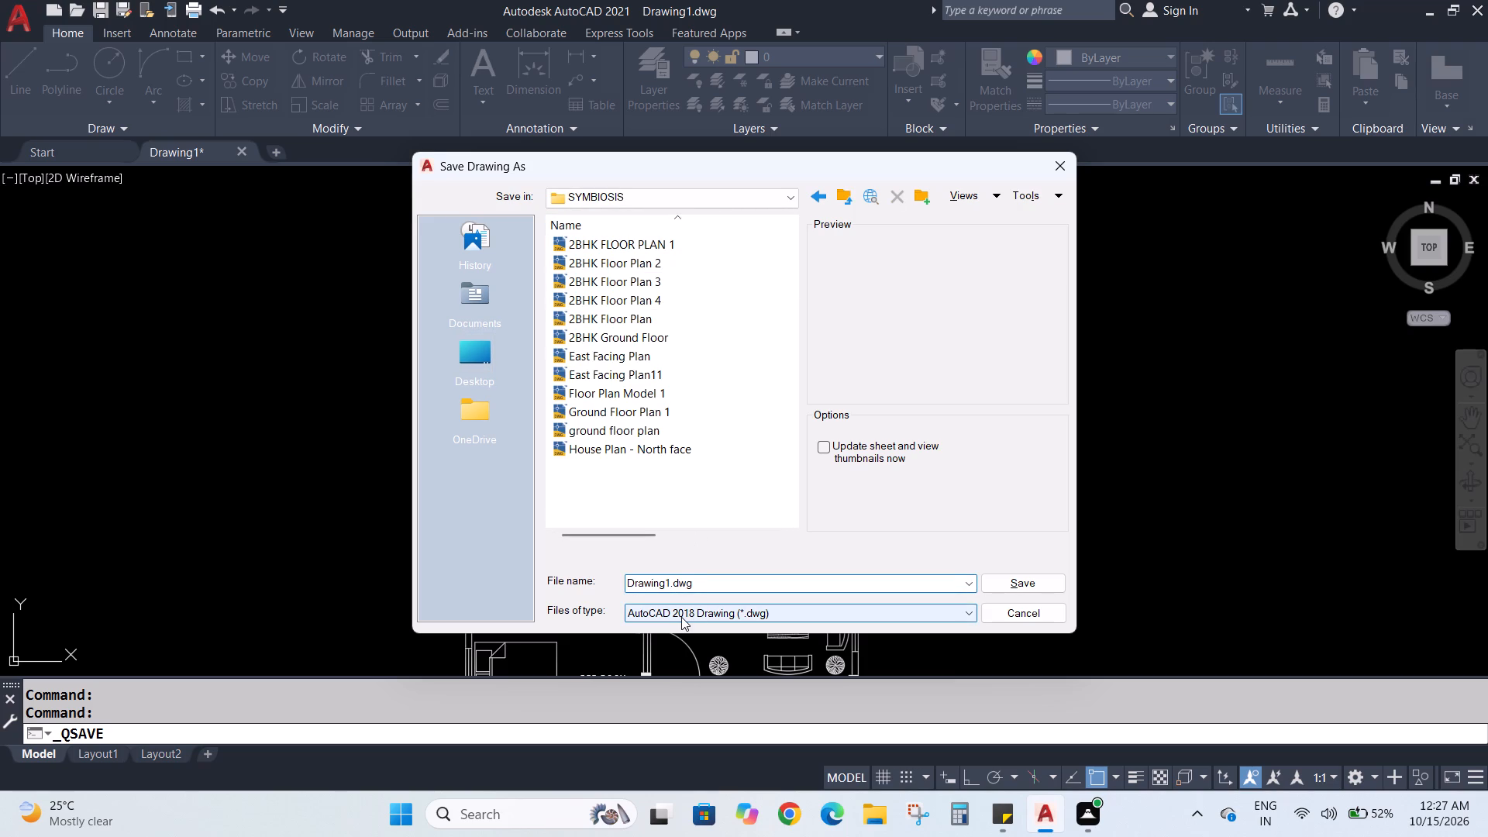
key("BackSpace")
key("BackSpace")
key("BackSpace")
key("BackSpace")
key("BackSpace")
key("BackSpace")
key("BackSpace")
key("BackSpace")
key("3")
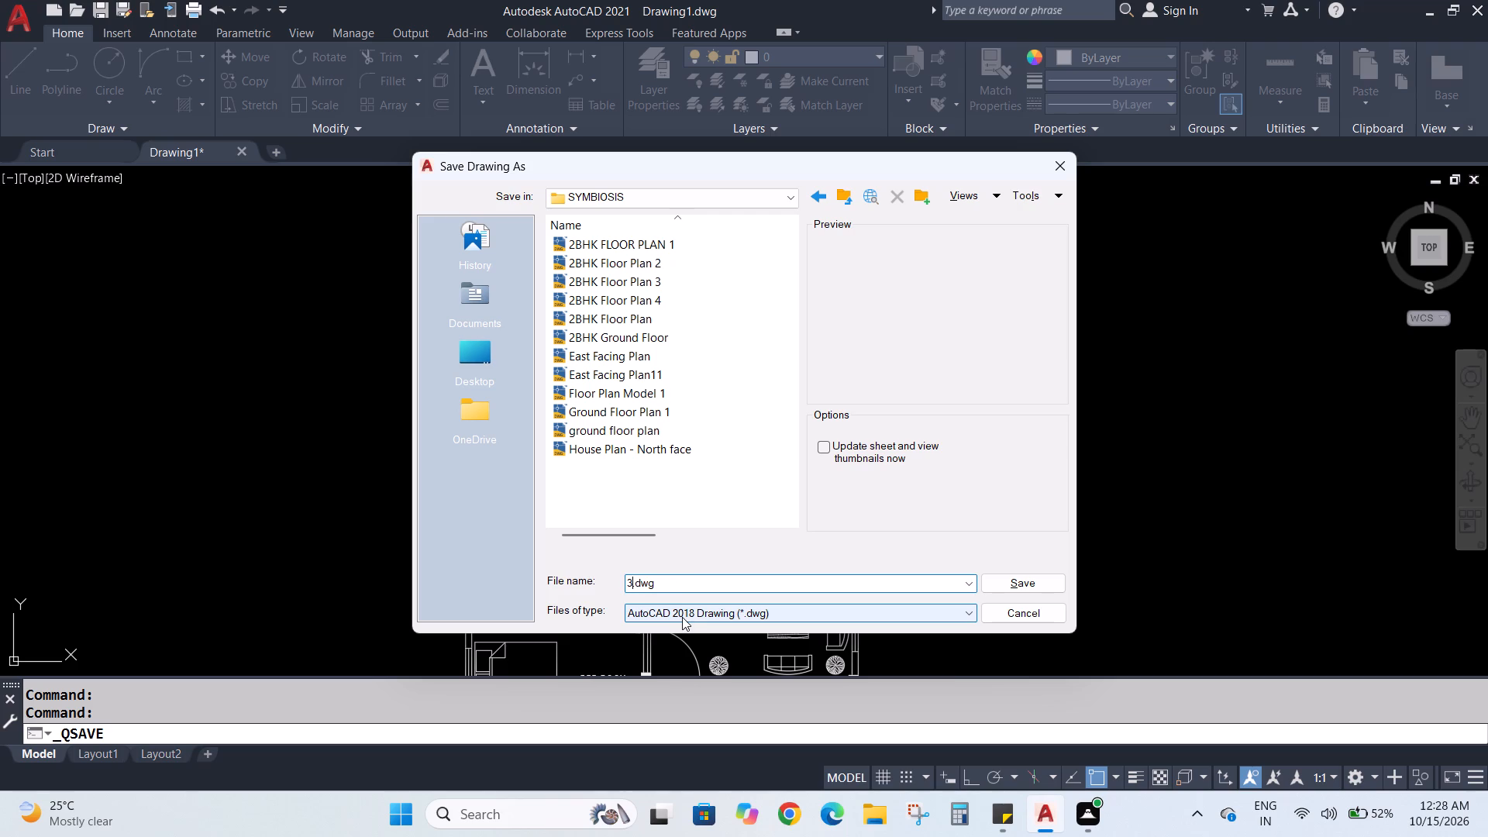
type("BHK")
key("space")
key("shift+f")
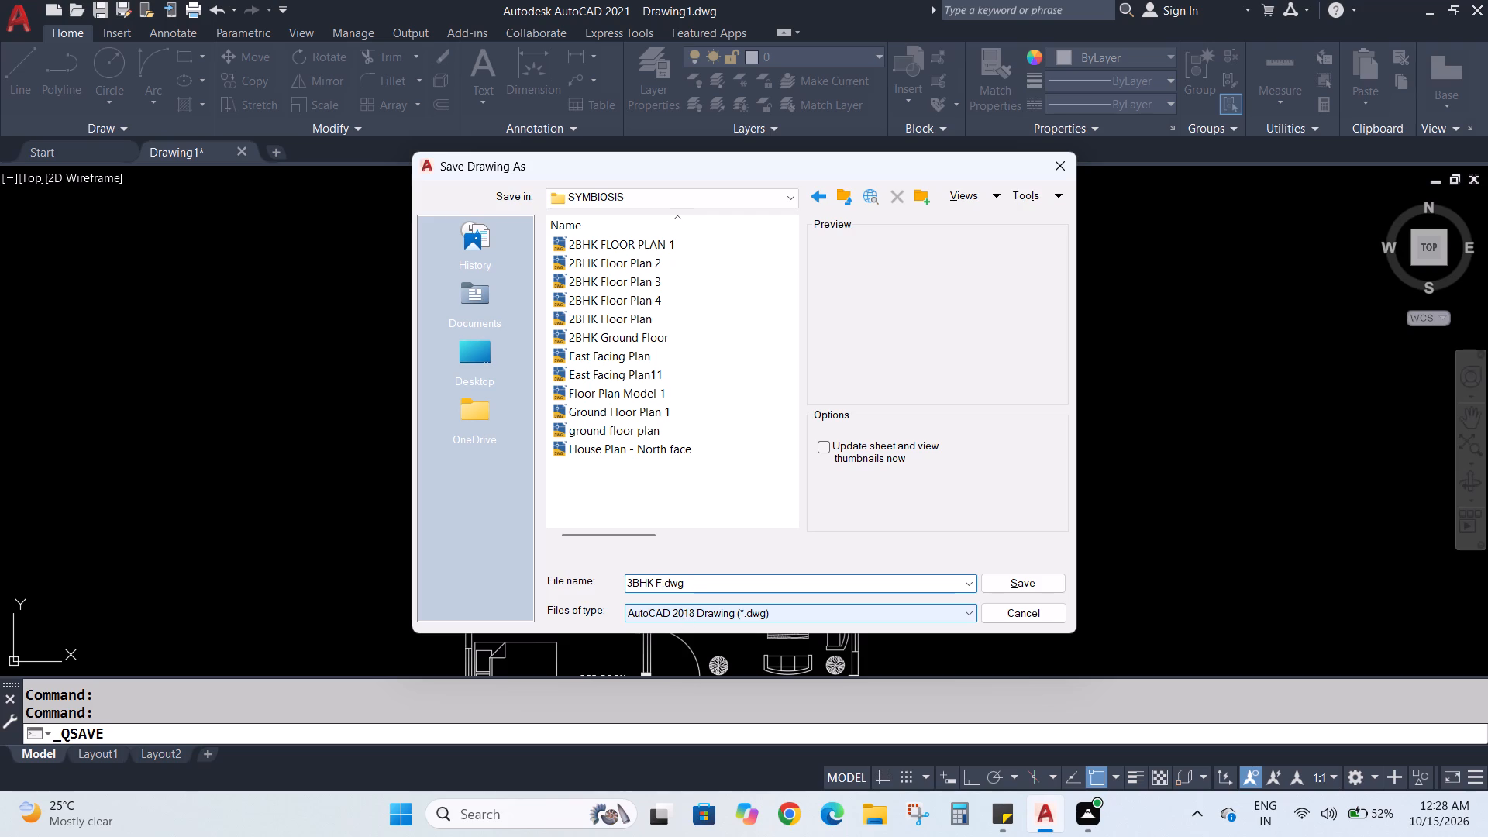
type("loor")
key("space")
type("Plan")
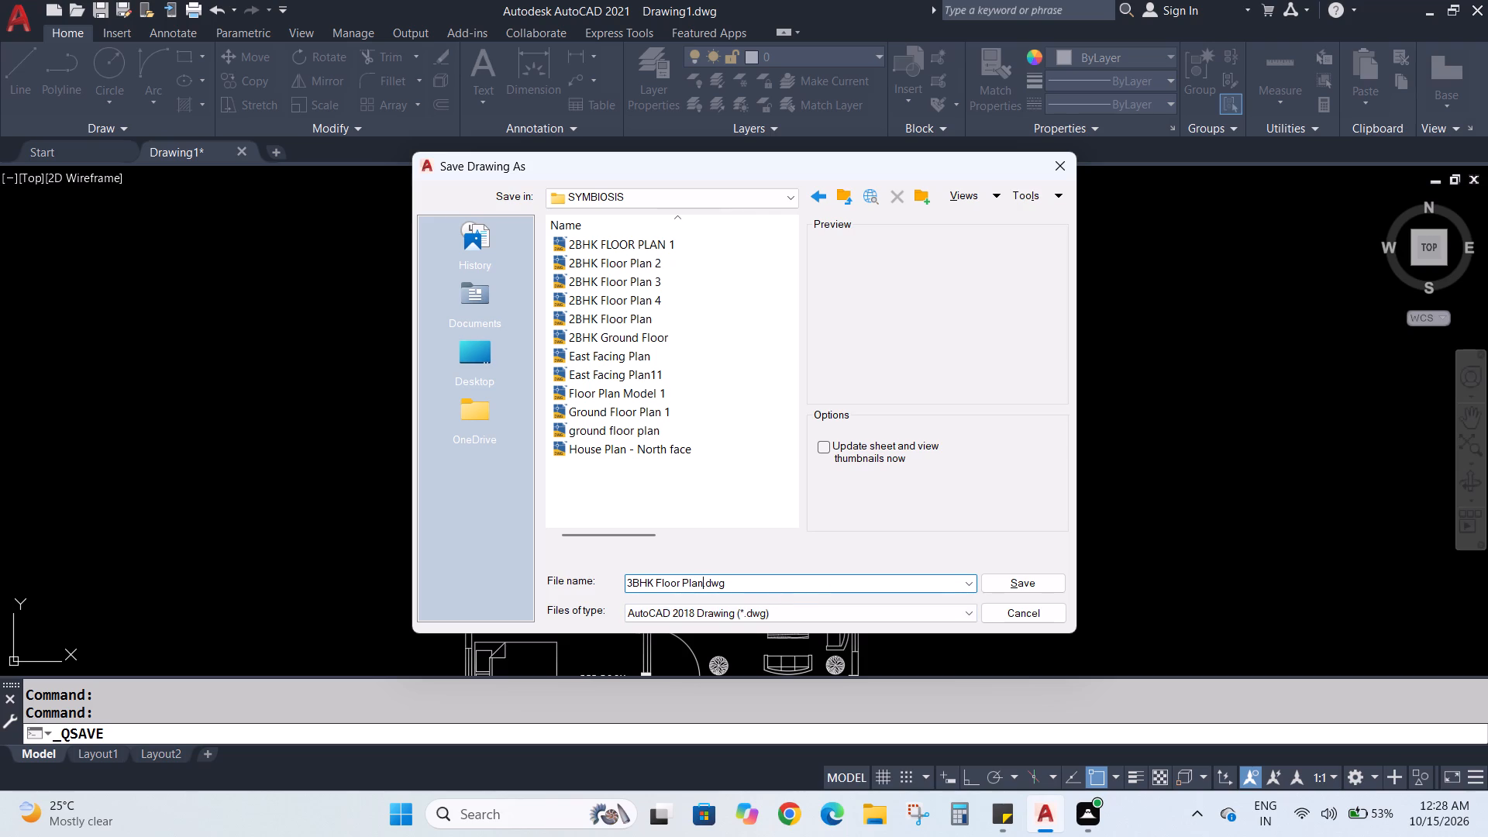
left_click(1027, 583)
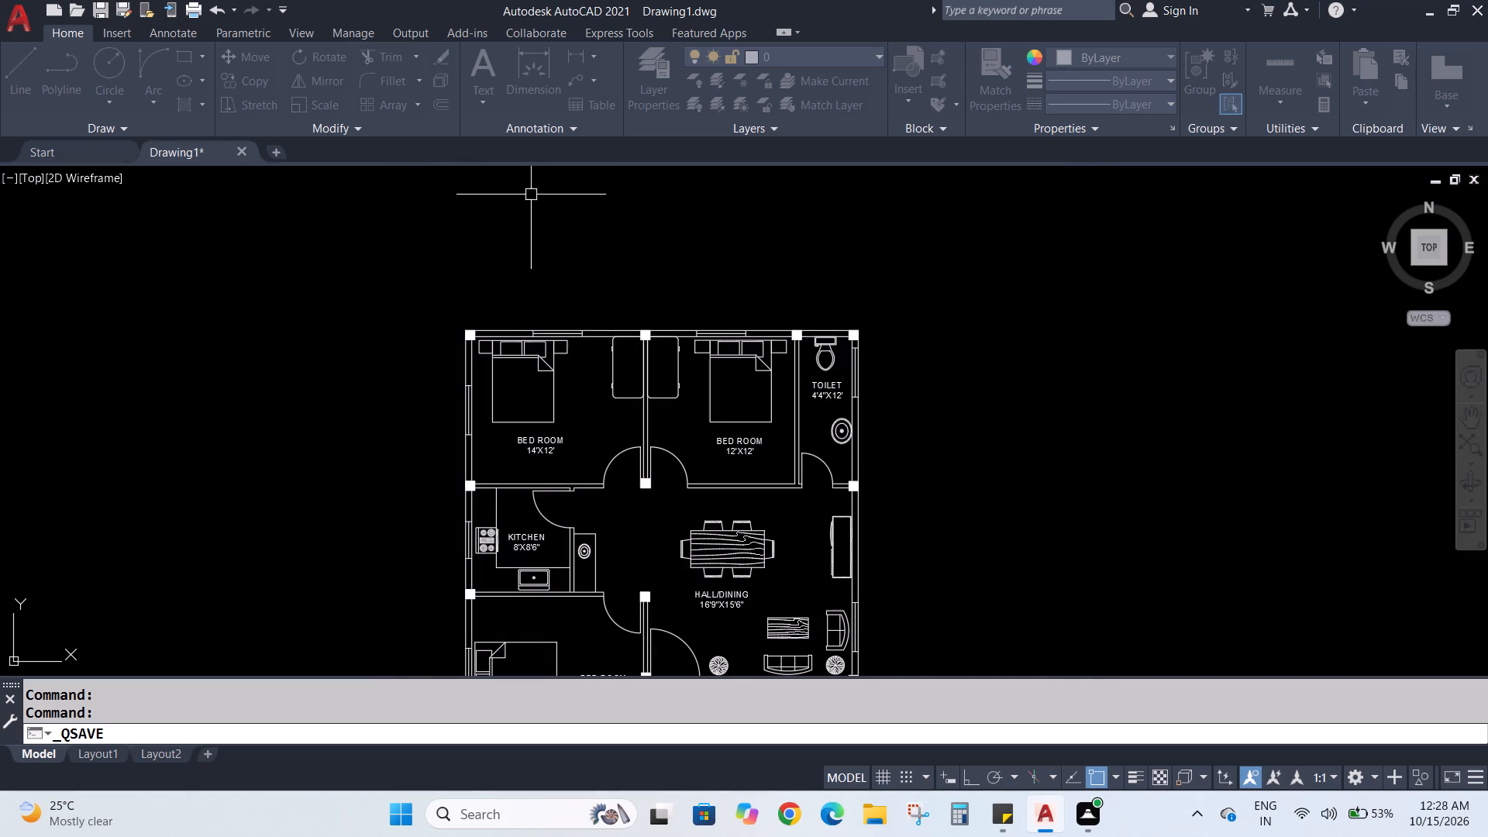
Zoom to the drawing extents to view the whole labelled floor plan.
scroll(1025, 566, "down", 2)
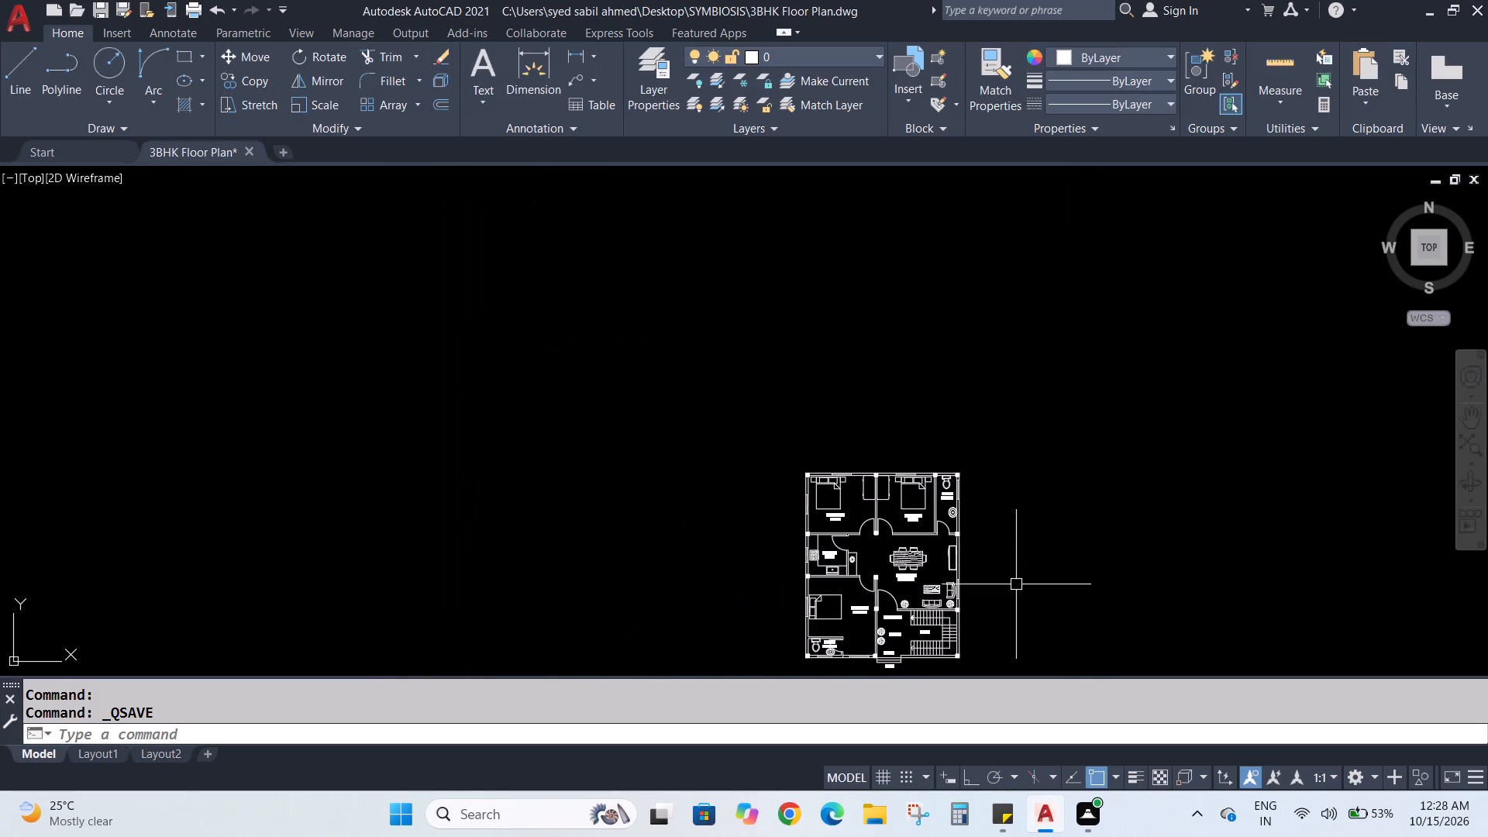
middle_click_drag(1016, 570, 1014, 425)
key("z")
key("Return")
key("e")
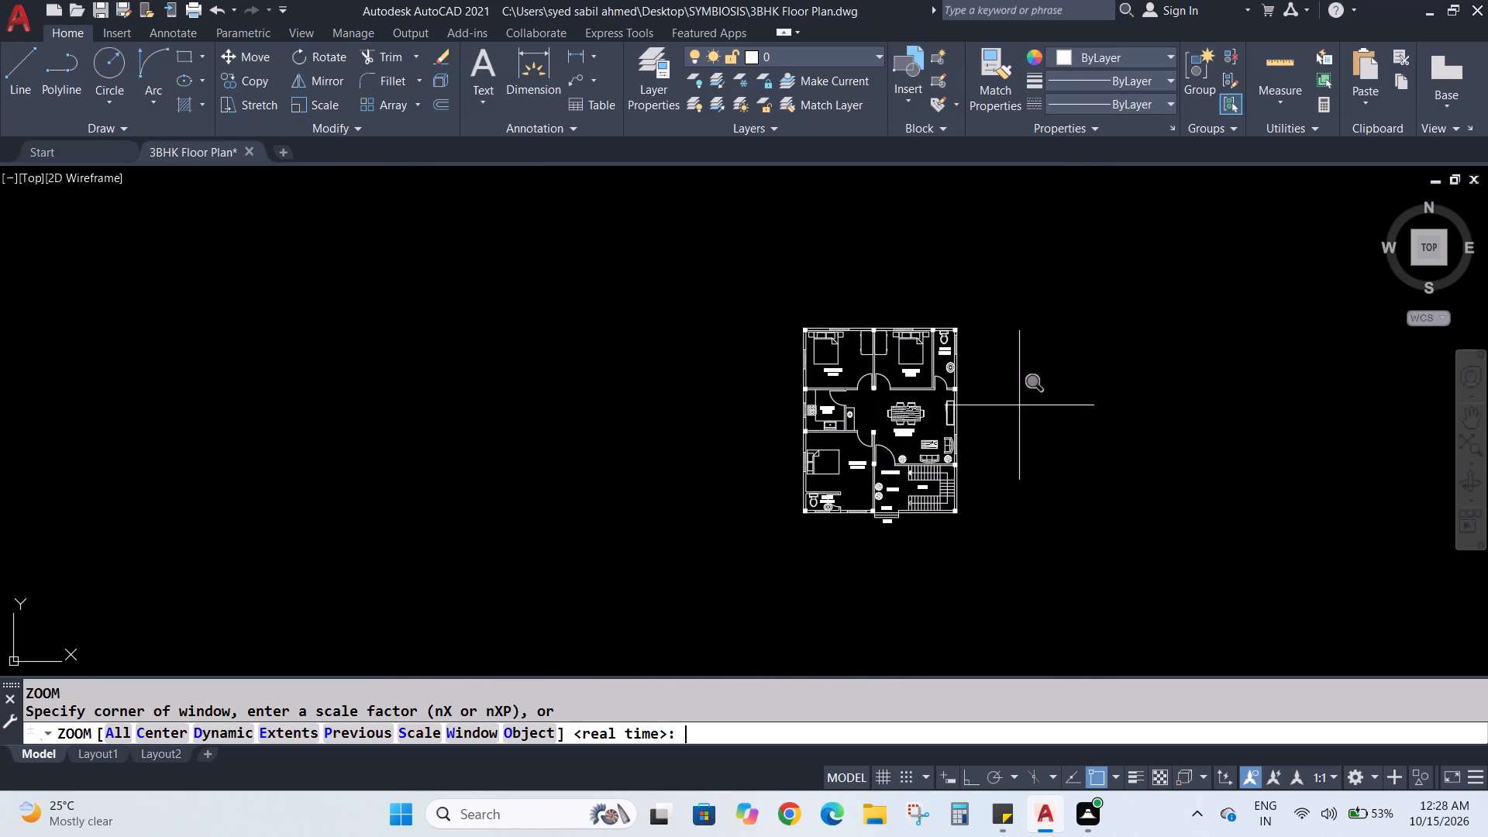
key("Return")
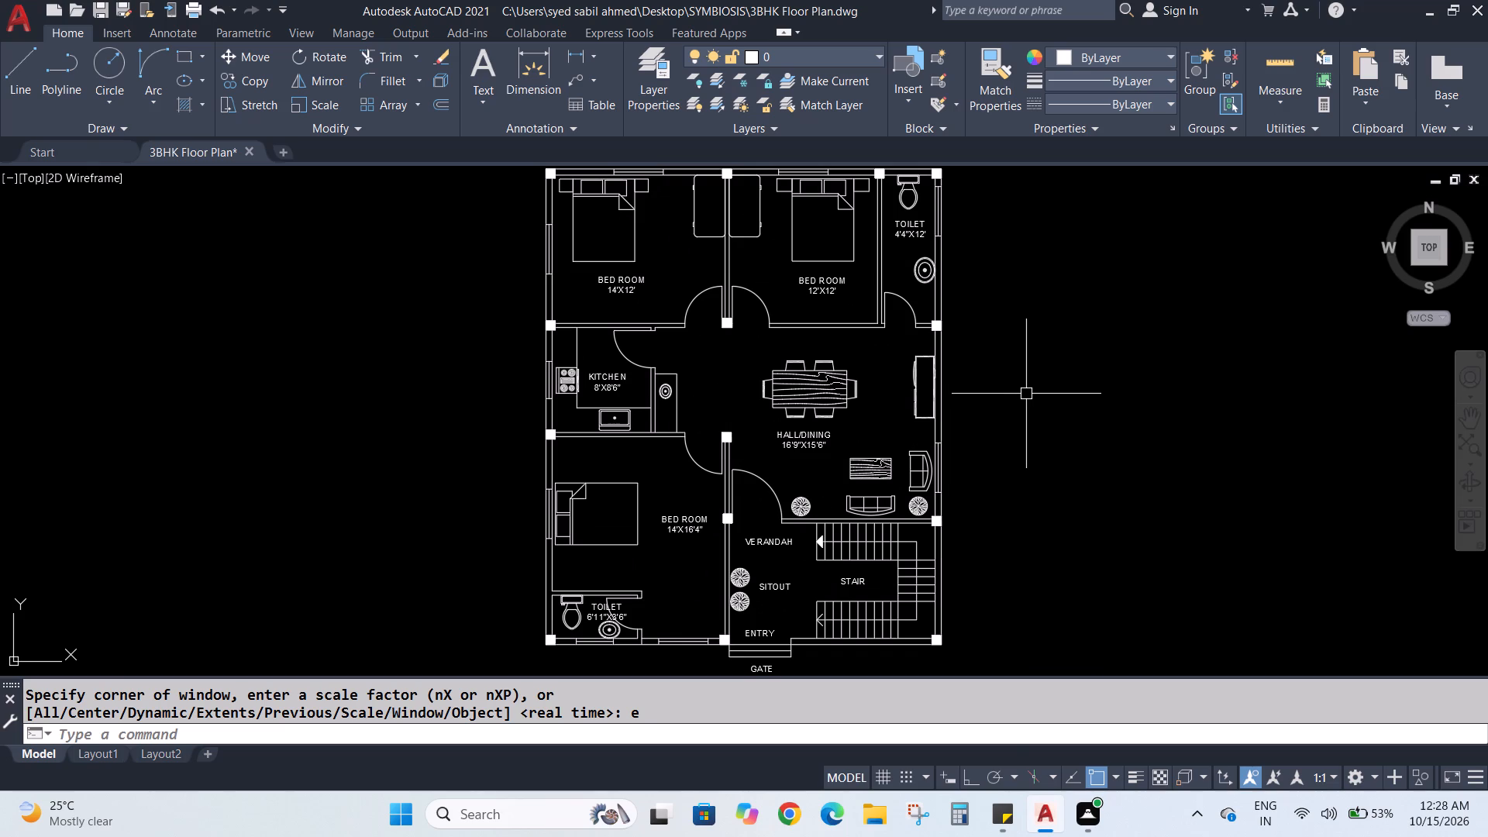
left_click(729, 440)
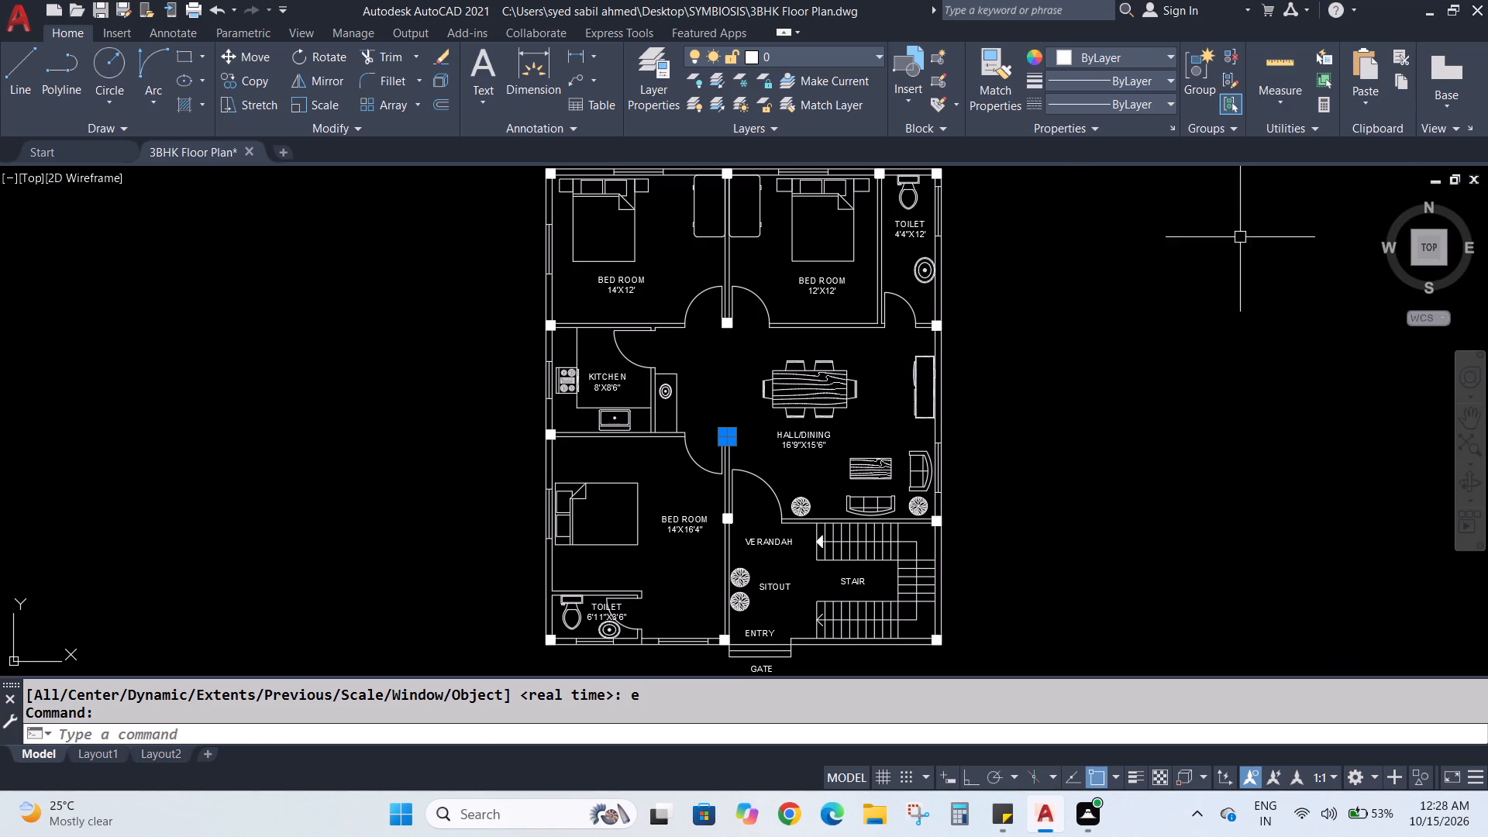
left_click(1196, 251)
key("Escape")
key("Escape")
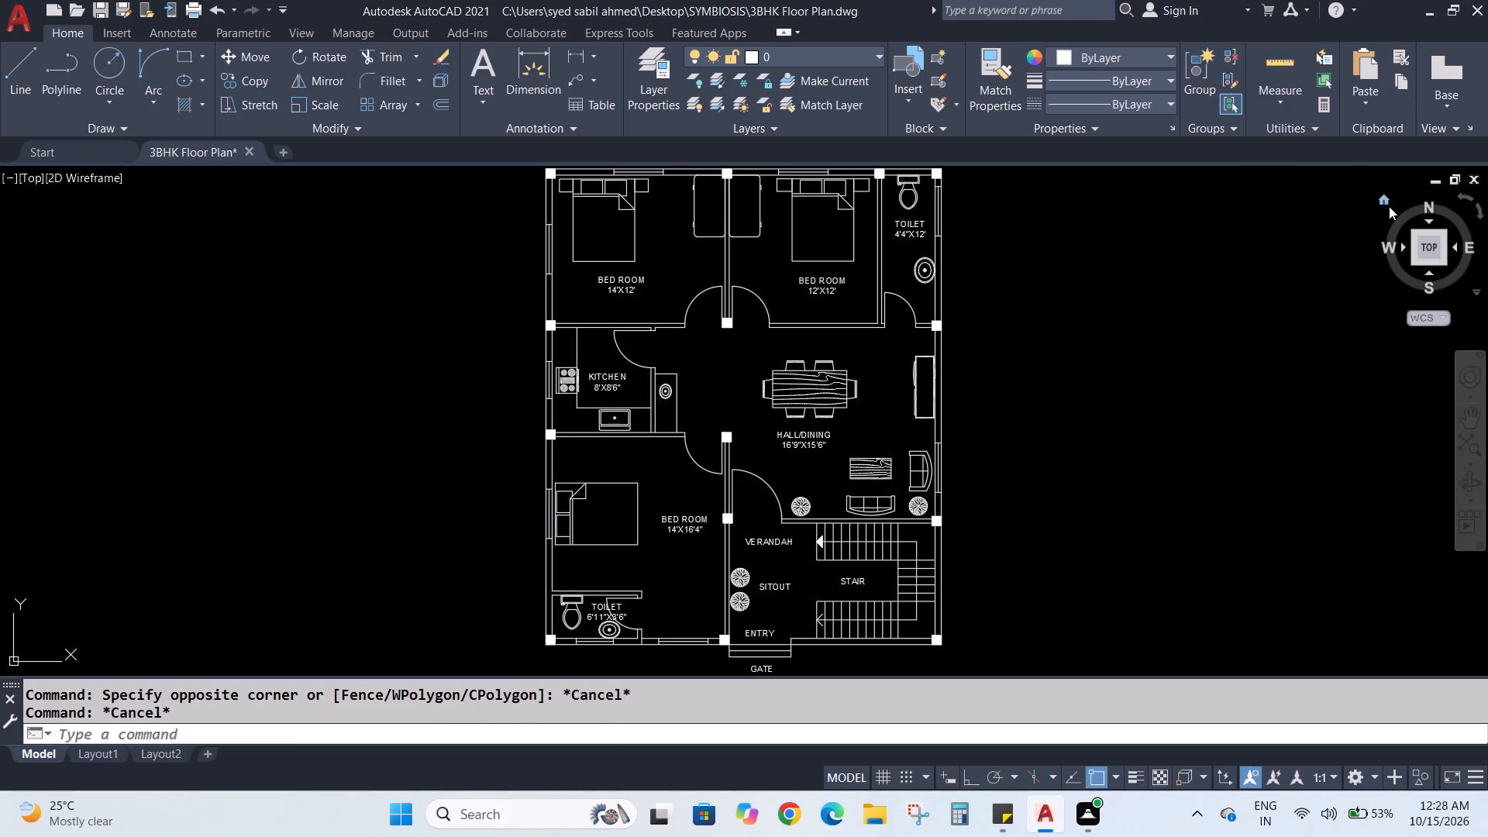
Examine the floor plan in the isometric home view, and return to the top view.
left_click(1389, 206)
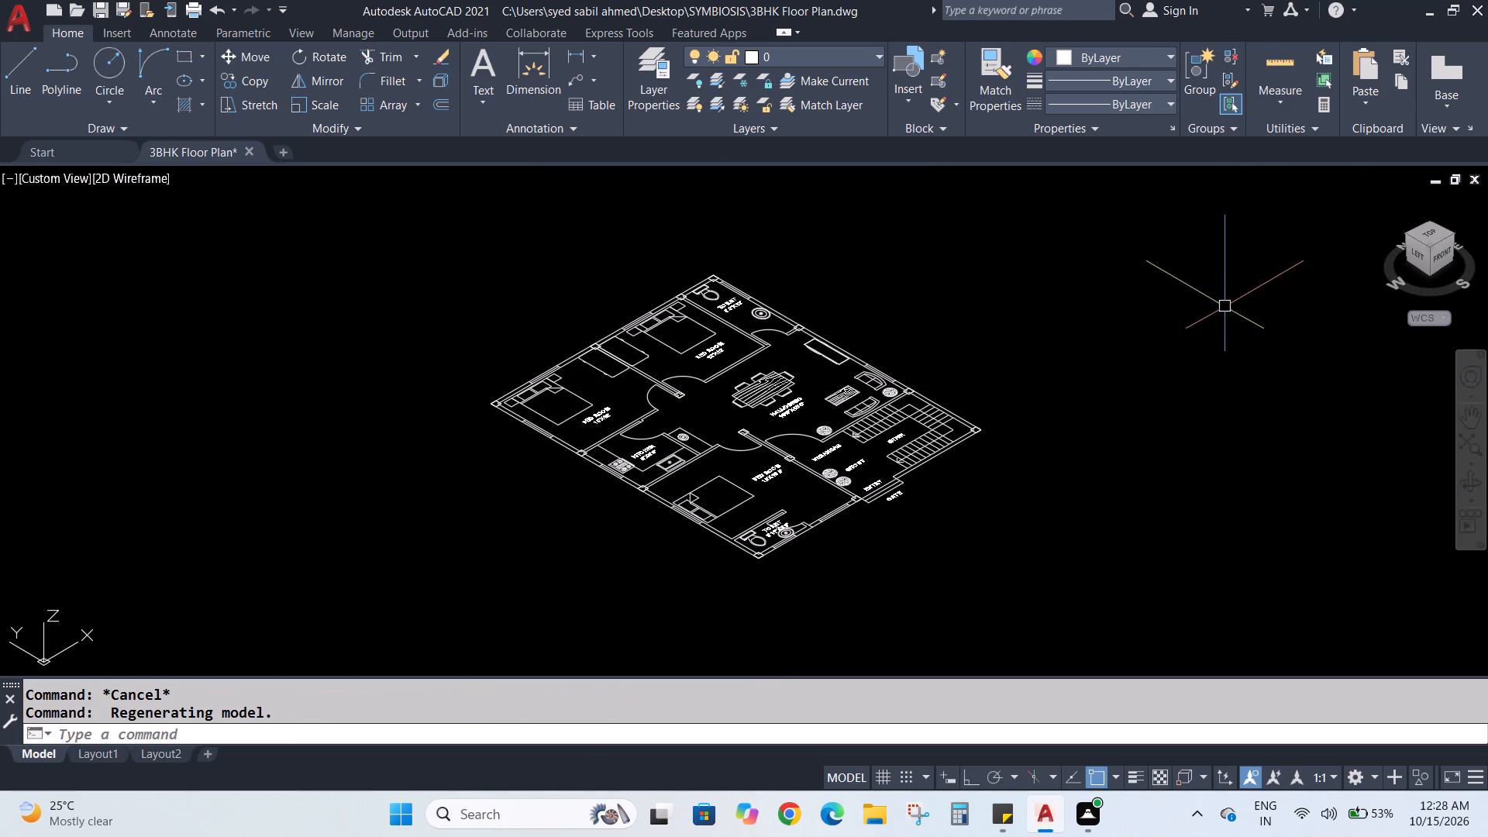
scroll(758, 350, "up", 2)
scroll(757, 350, "down", 1)
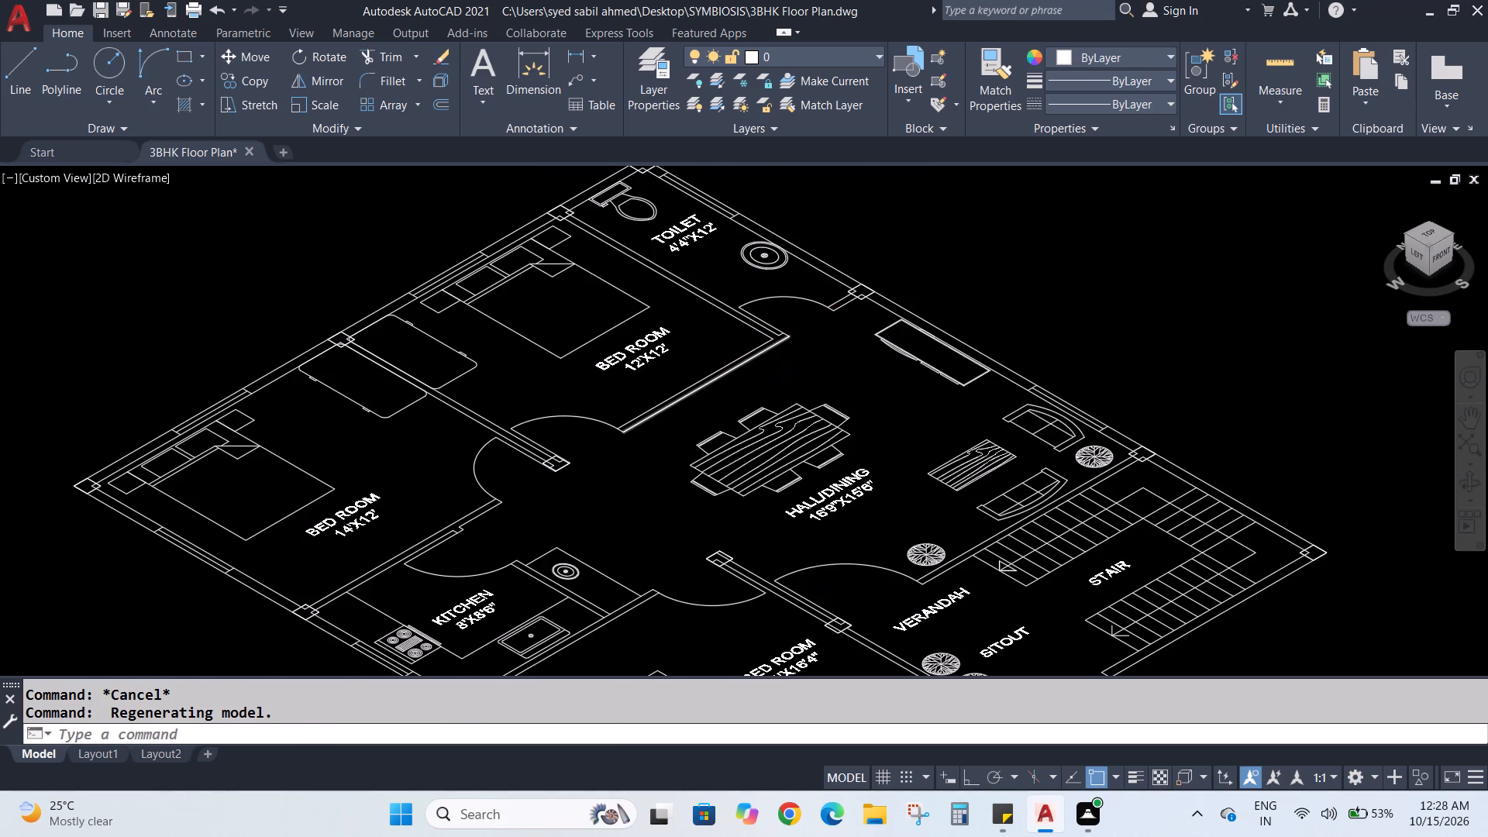
scroll(720, 511, "up", 2)
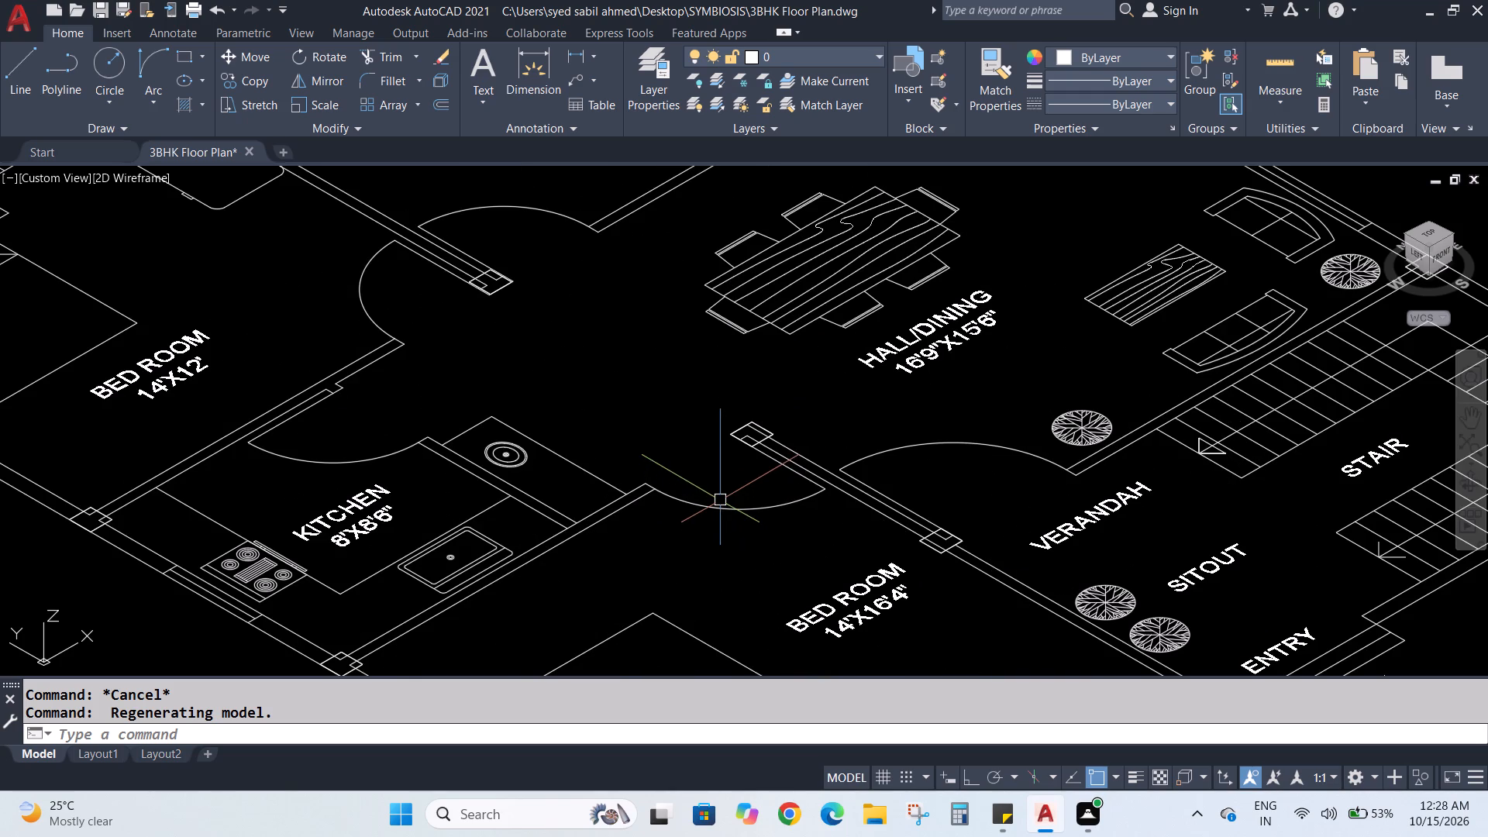
scroll(720, 500, "down", 2)
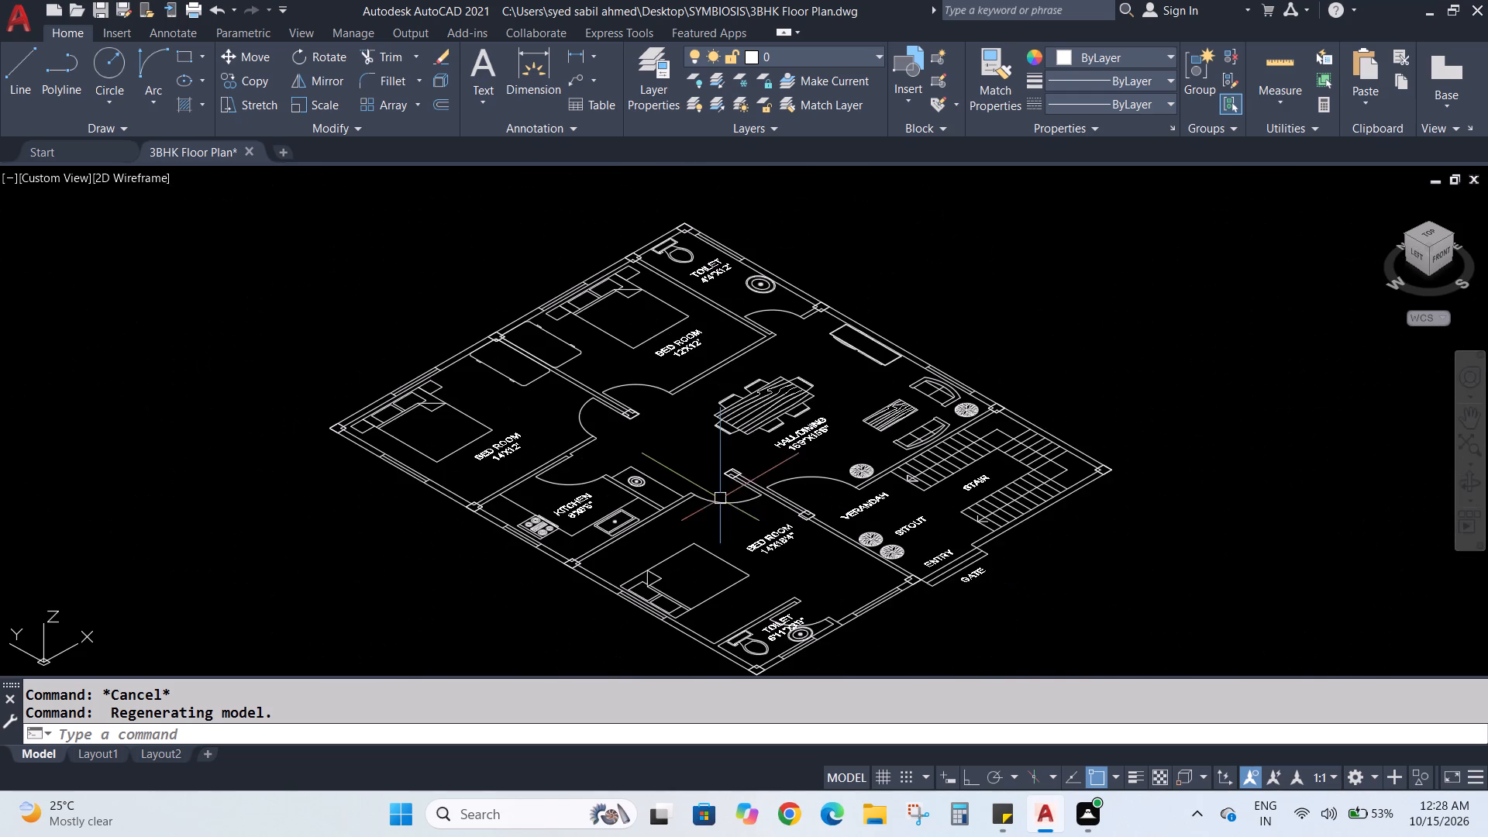
key("Escape")
key("ctrl+z")
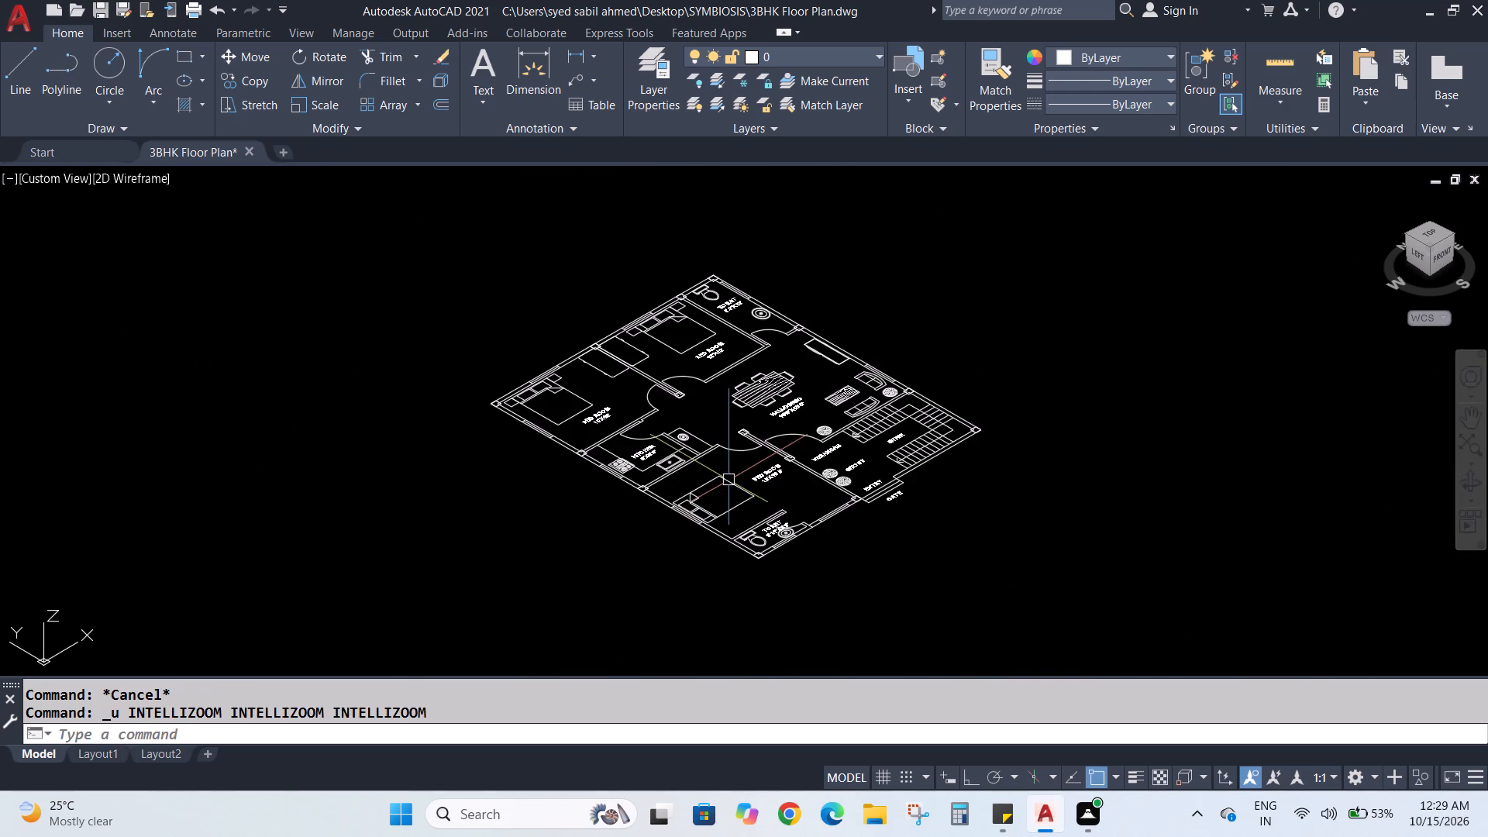
key("ctrl+z")
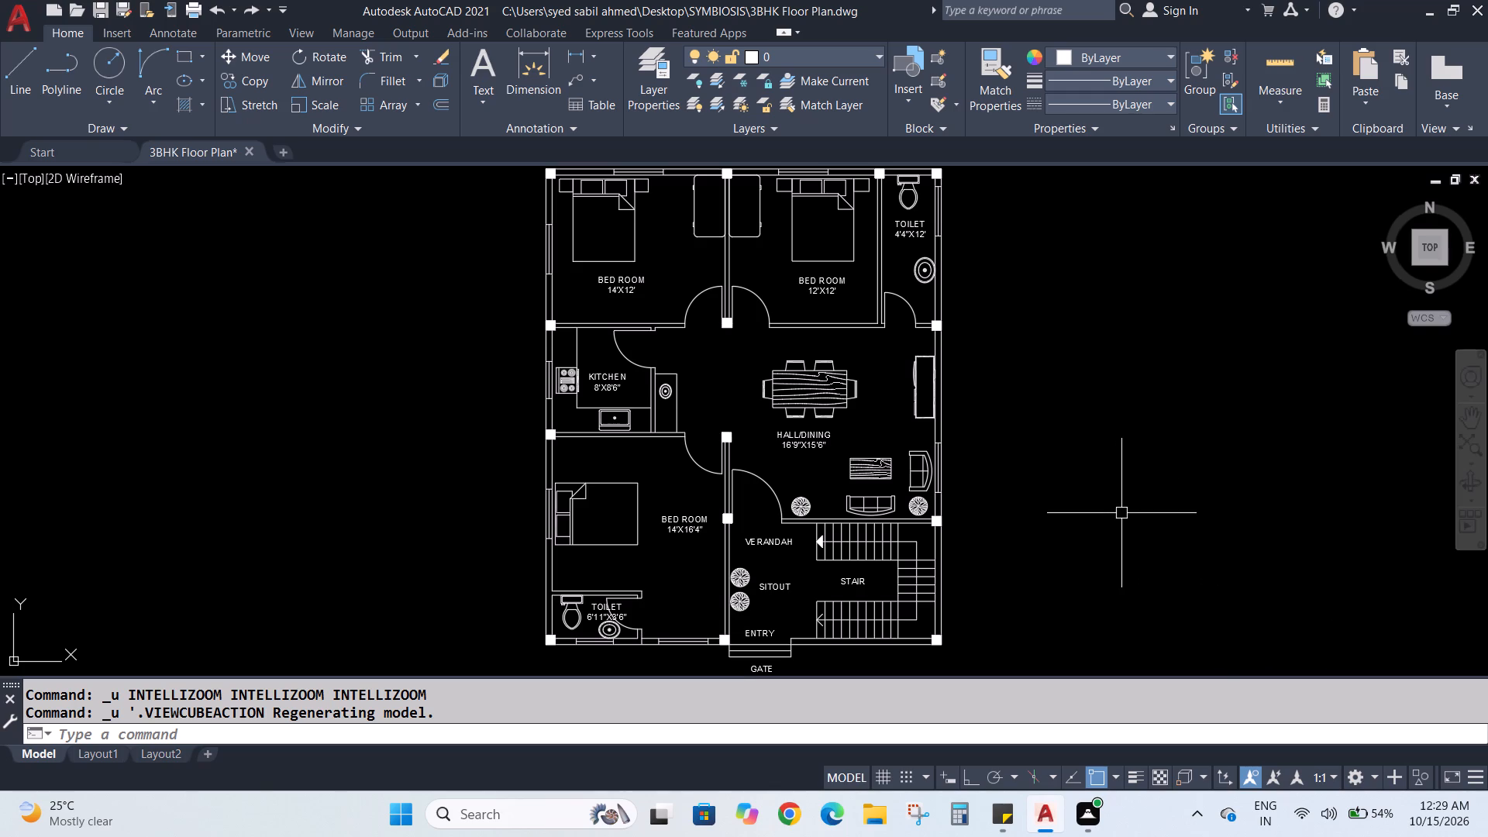
left_click(1388, 201)
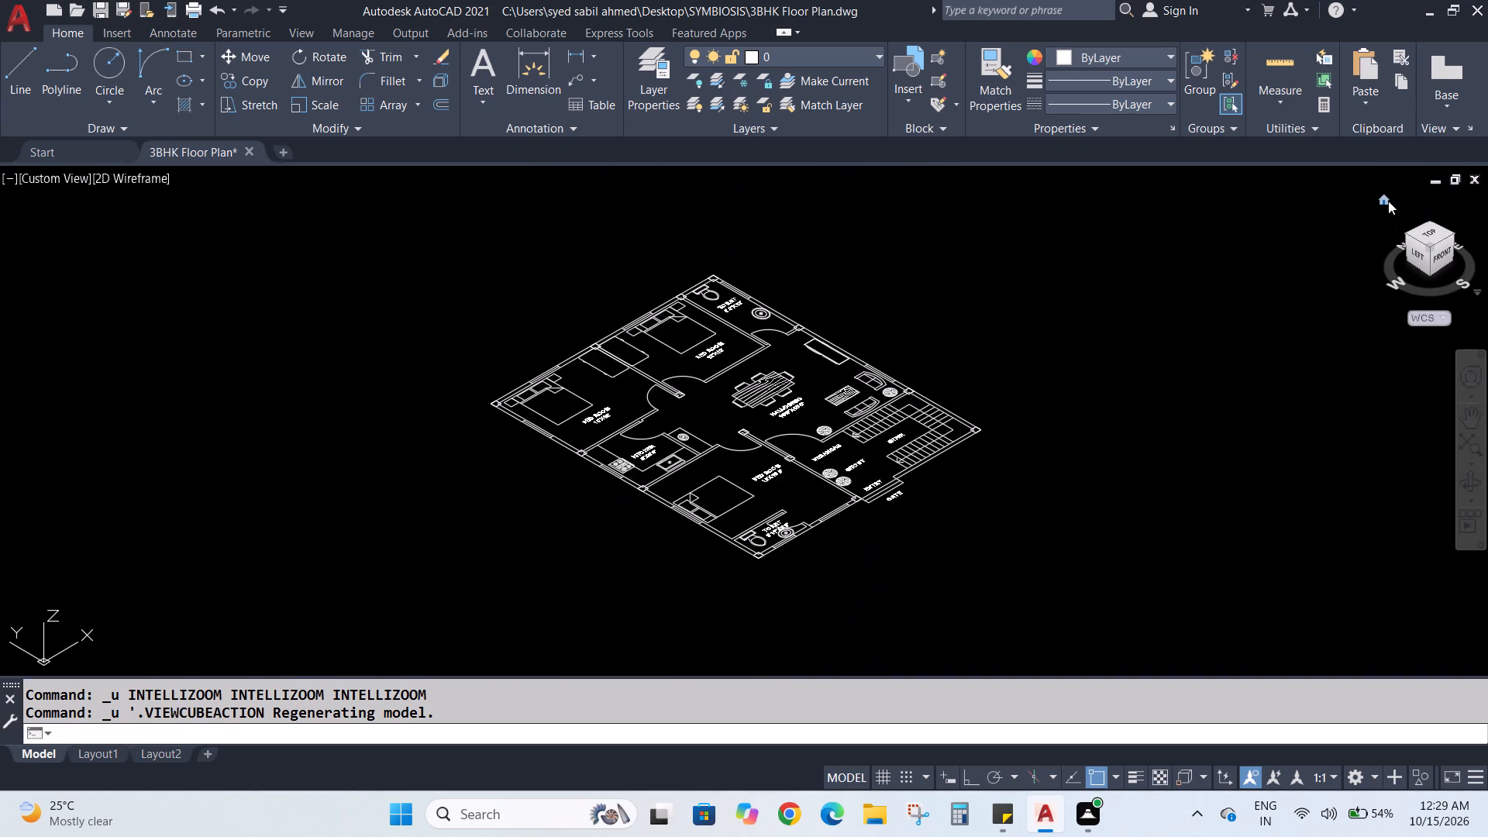
left_click(1388, 201)
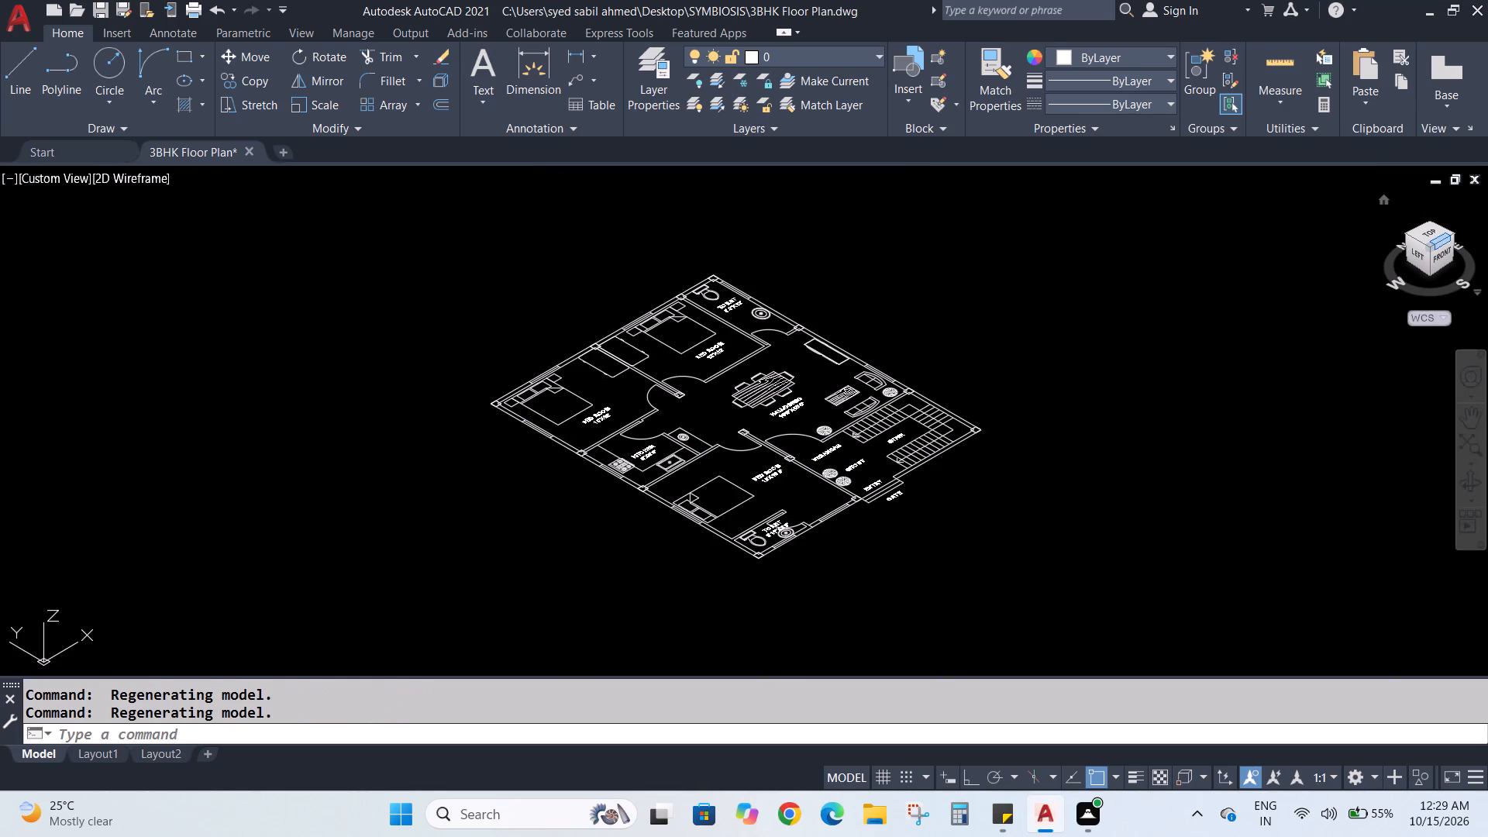
left_click(1431, 232)
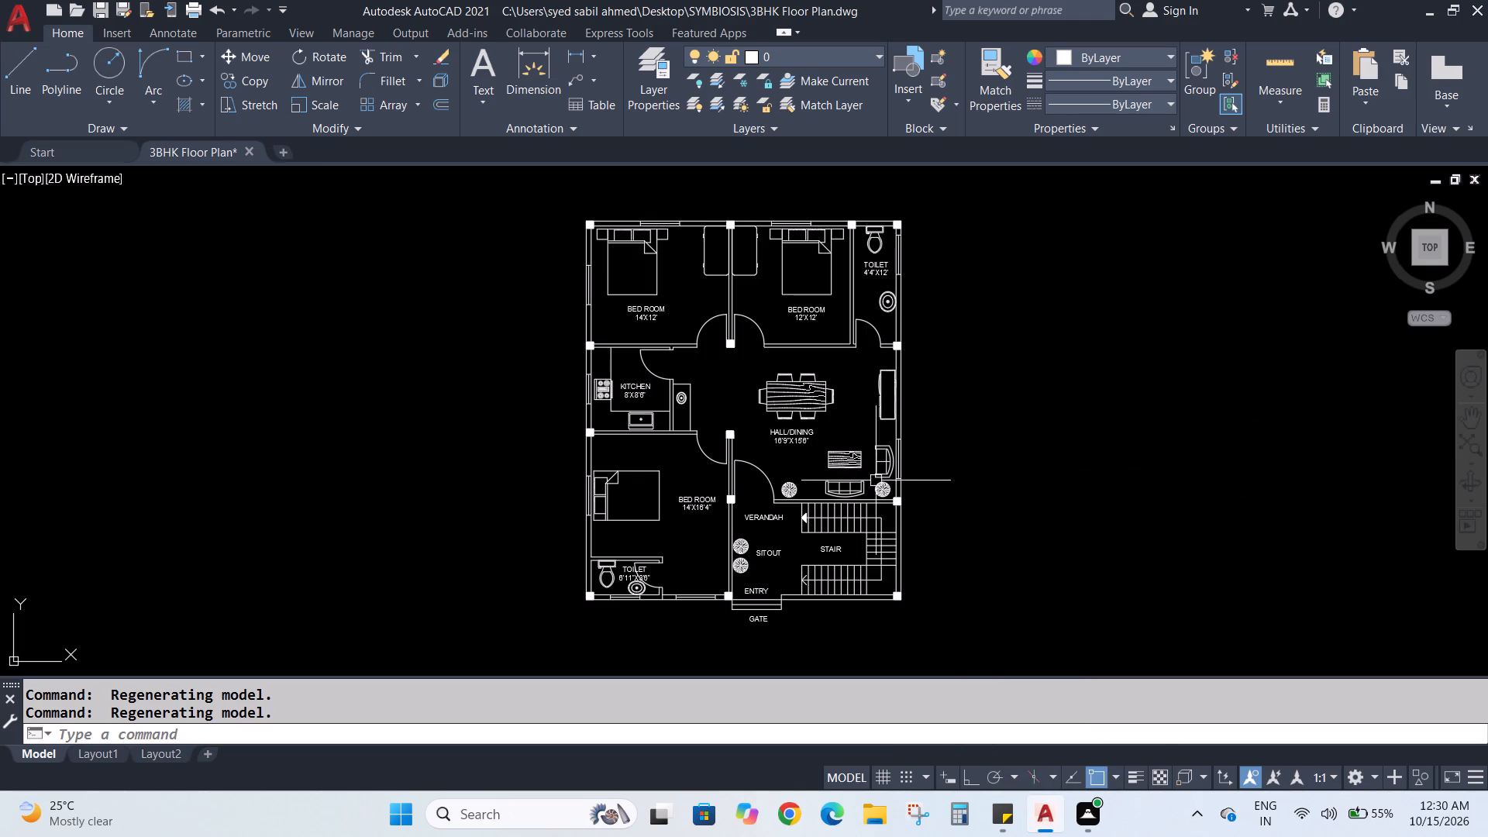
With Ortho on, draw a horizontal construction line along the outer wall edge behind the 4'4"X12' toilet's WC, and try another through the inner edge.
scroll(604, 619, "up", 3)
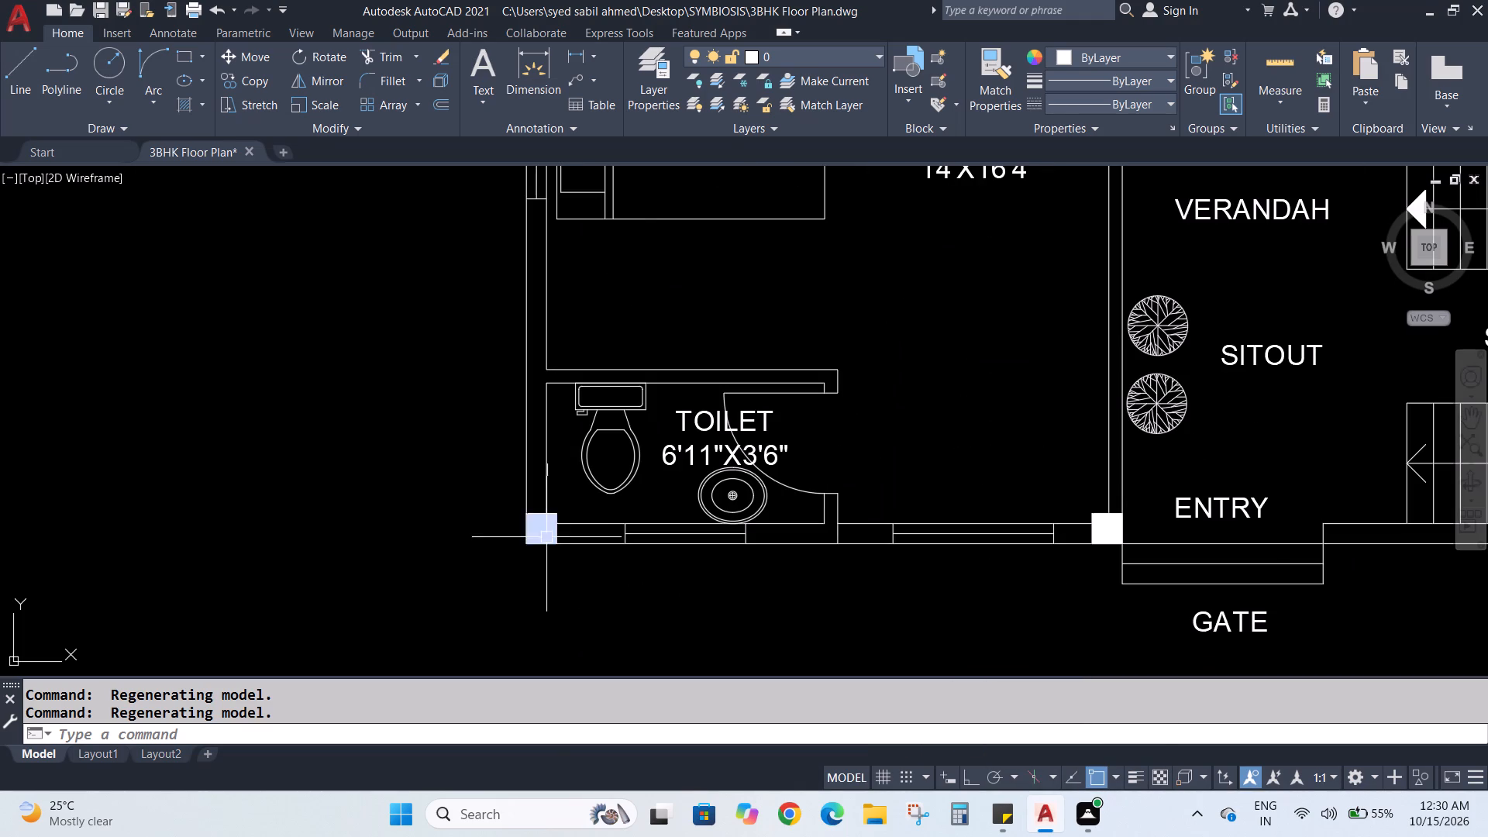
scroll(621, 522, "down", 3)
scroll(1140, 481, "down", 2)
middle_click_drag(1218, 426, 908, 438)
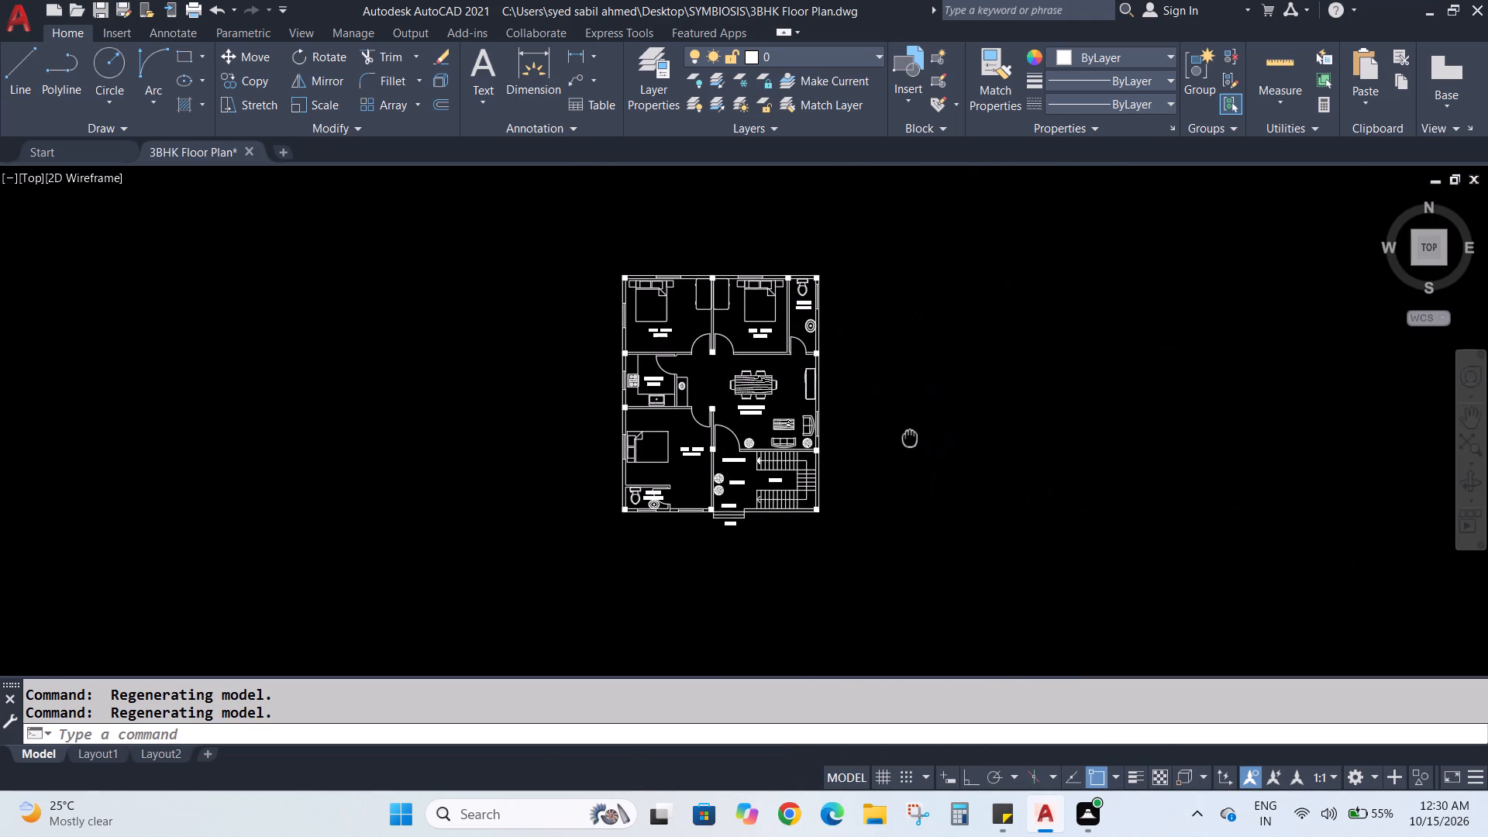
middle_click_drag(908, 438, 907, 439)
scroll(905, 439, "up", 1)
middle_click_drag(913, 391, 922, 467)
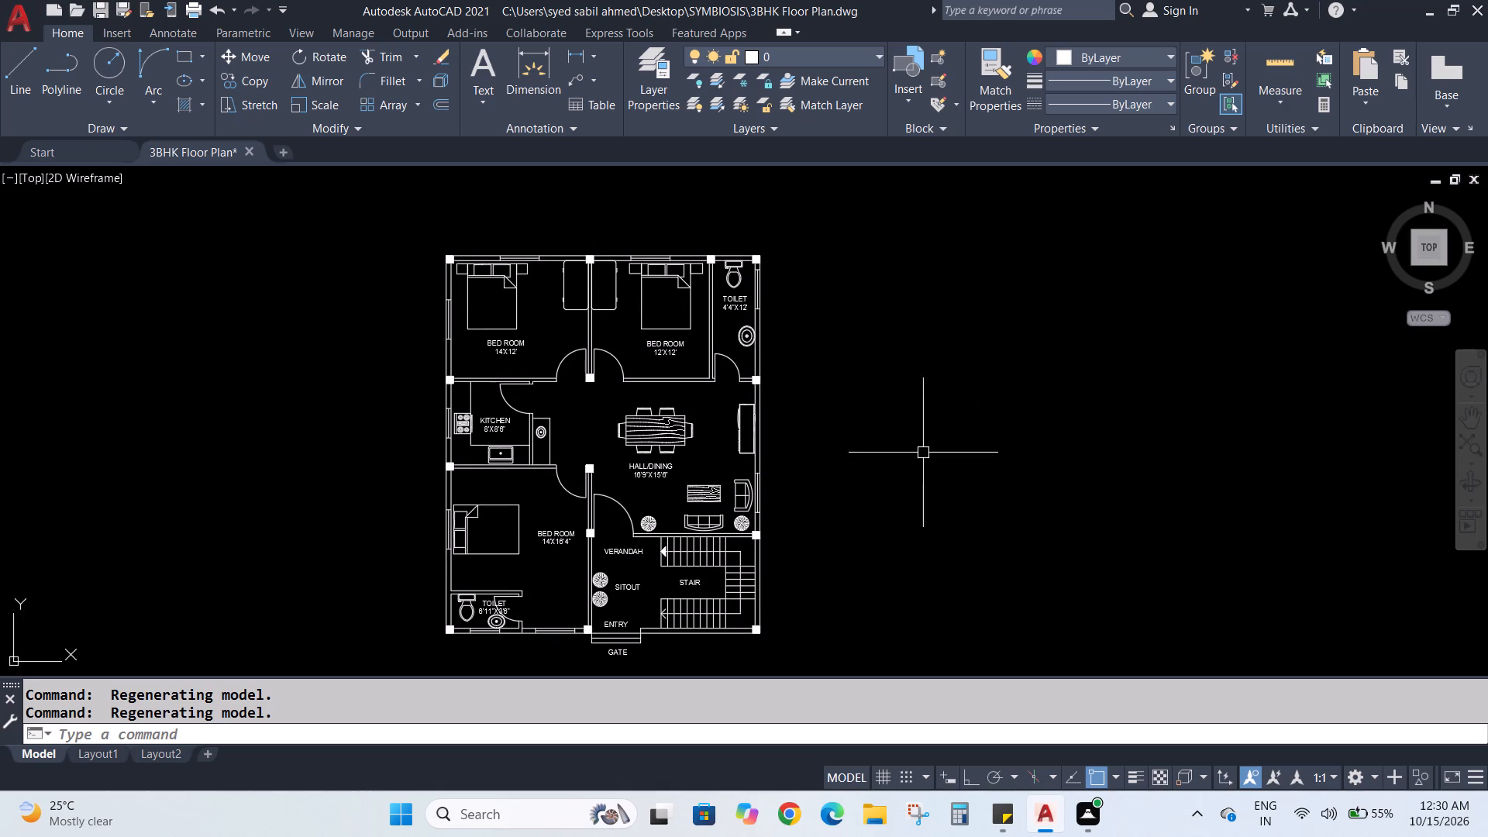
scroll(922, 452, "up", 1)
middle_click_drag(922, 452, 974, 563)
middle_click_drag(854, 386, 894, 454)
scroll(894, 424, "up", 2)
middle_click_drag(883, 401, 1039, 535)
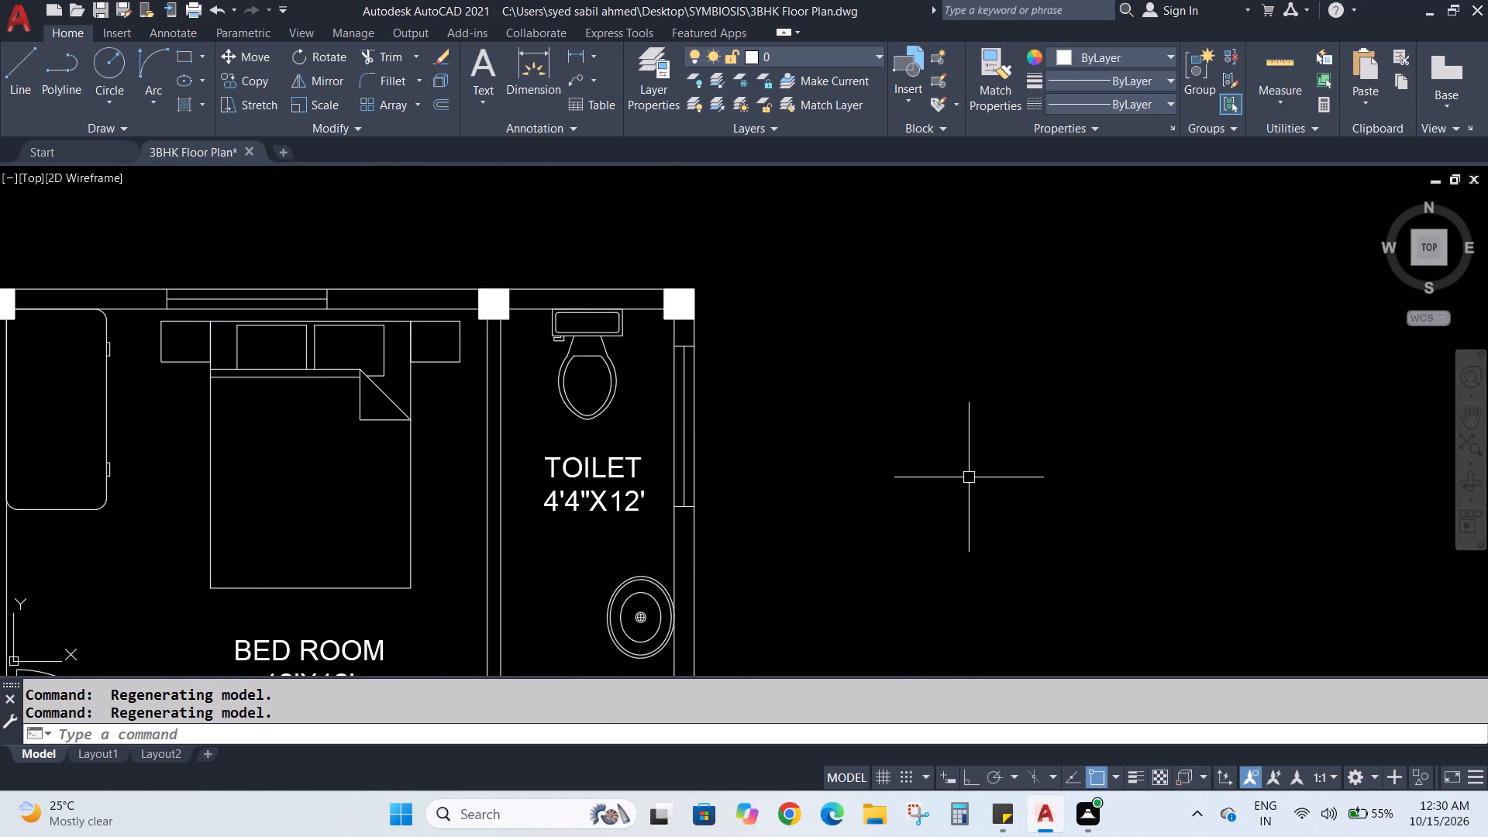
scroll(957, 474, "up", 1)
middle_click_drag(957, 474, 1129, 569)
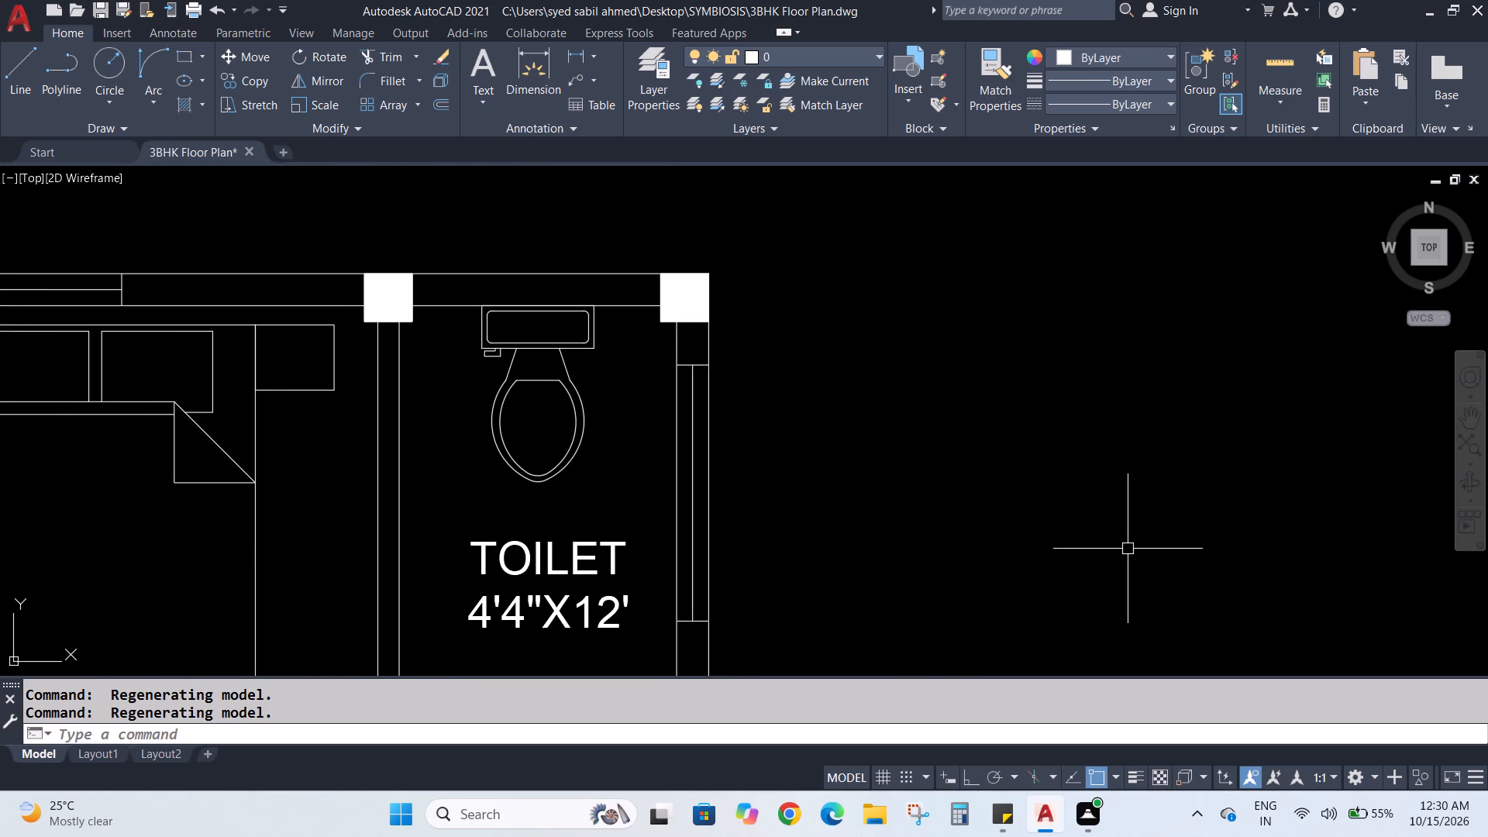
type("xline")
key("Return")
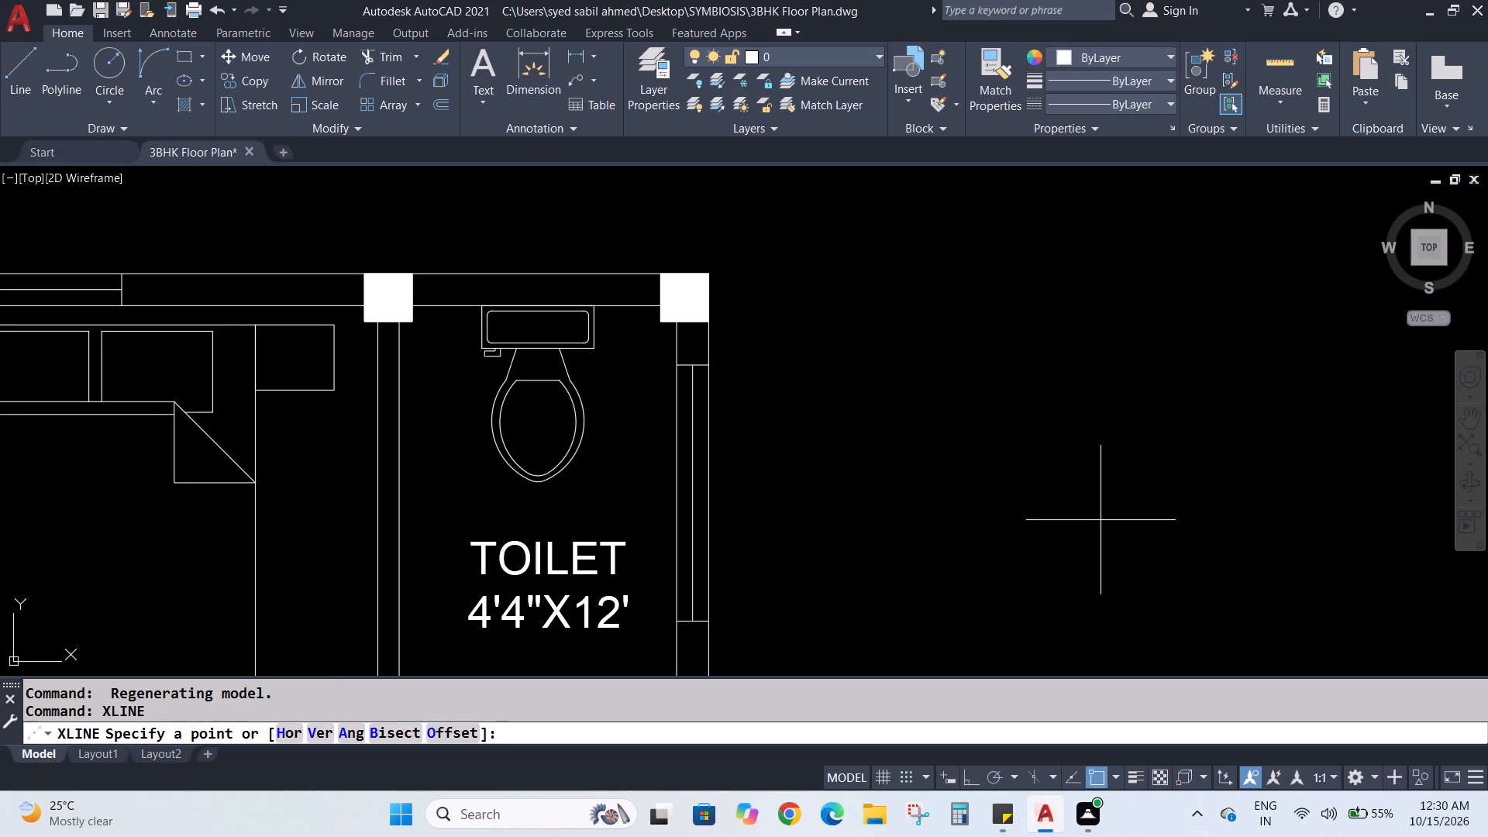
left_click(577, 274)
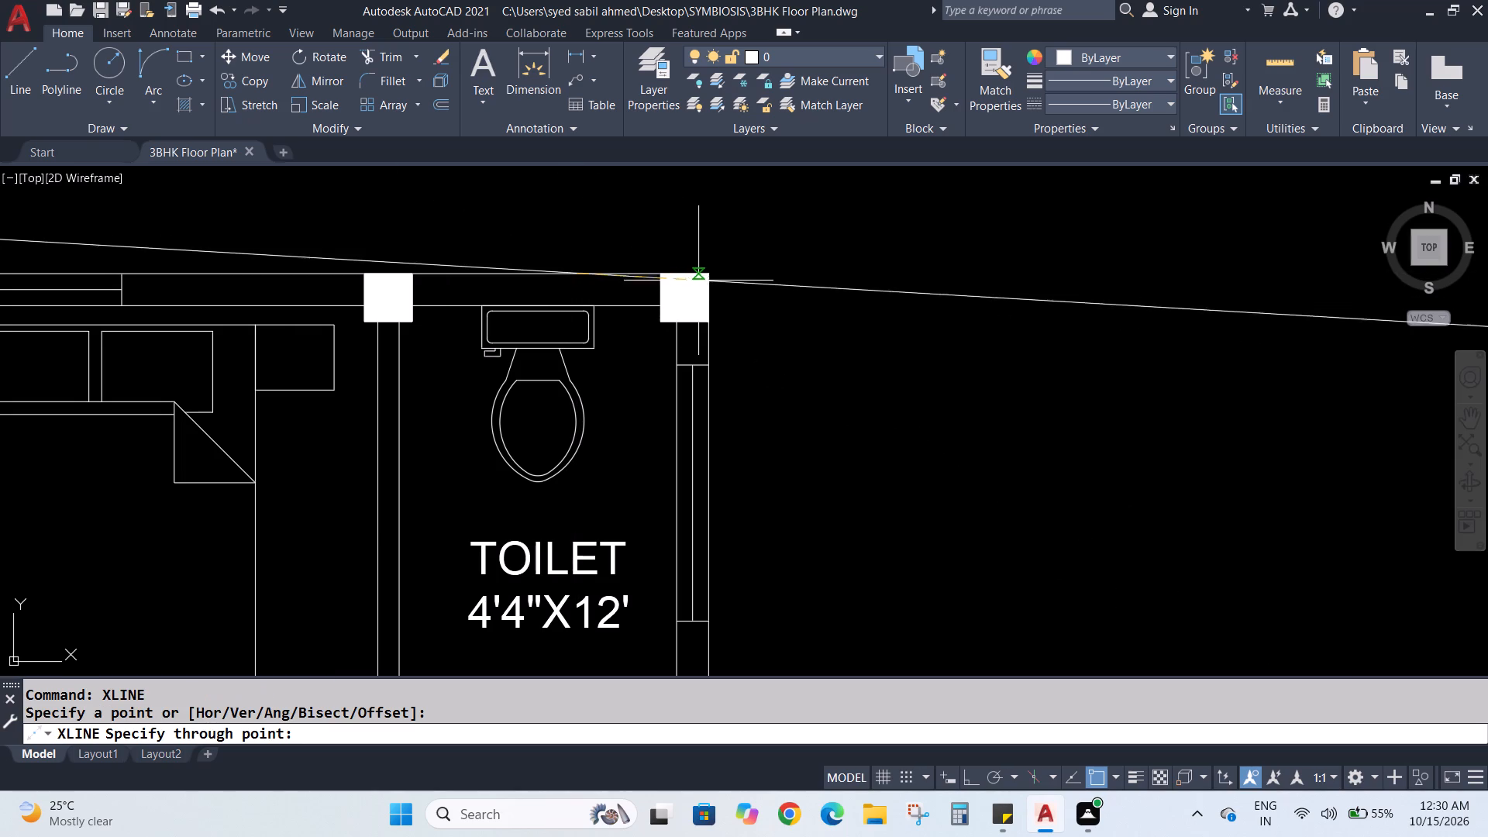
left_click(962, 776)
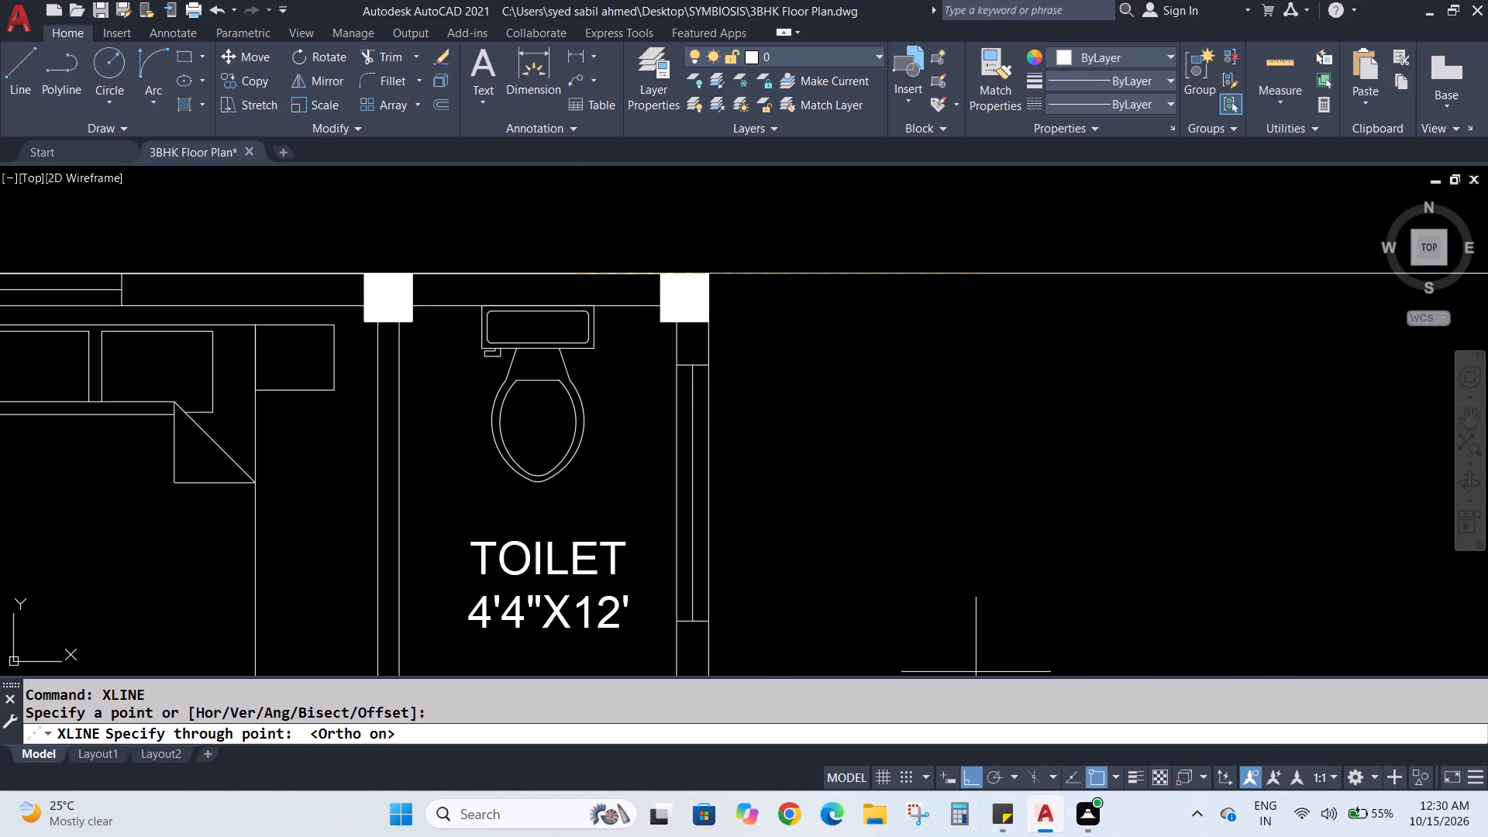
left_click(1033, 402)
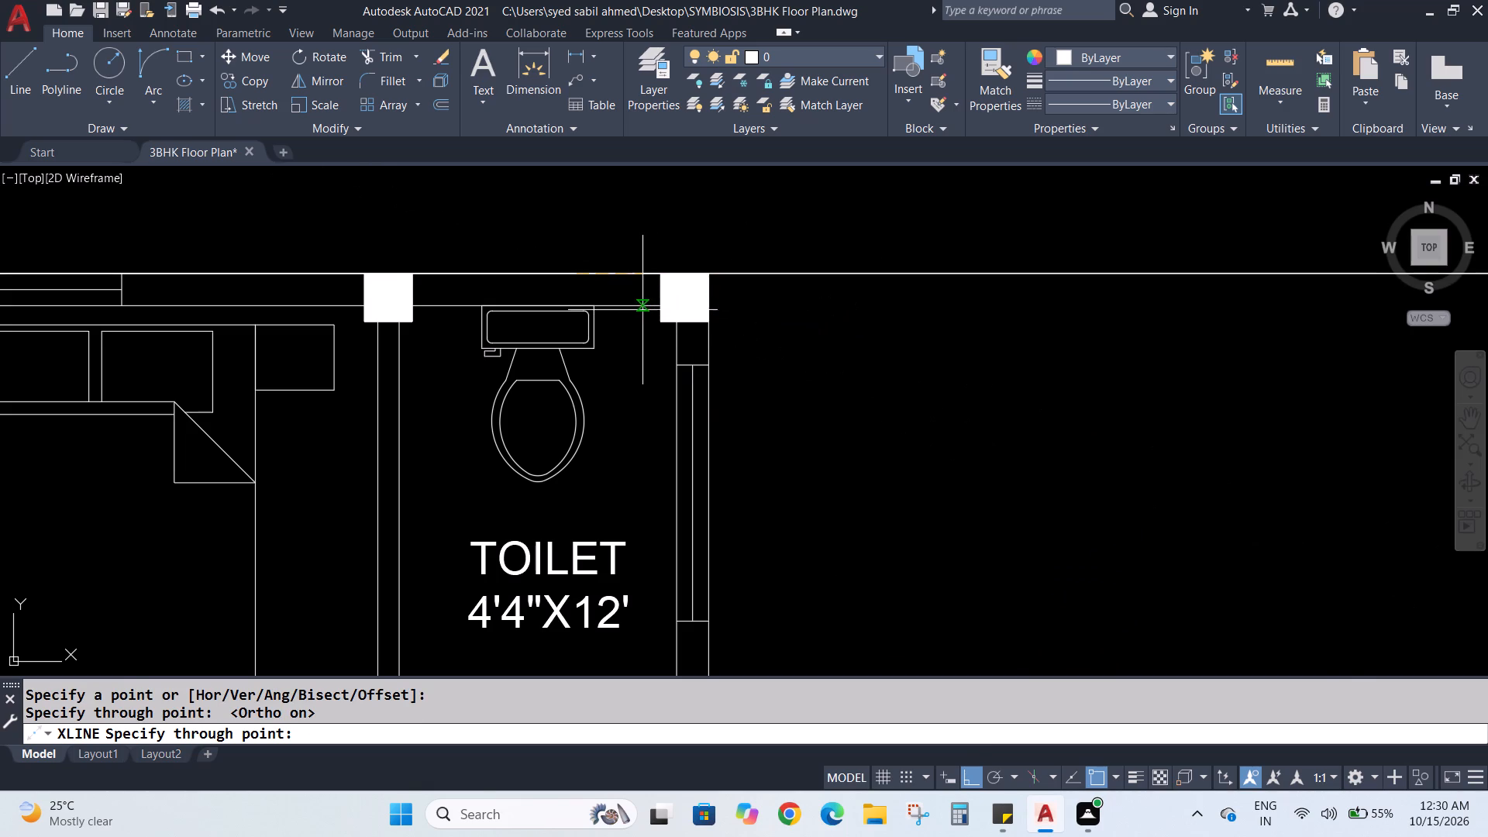
left_click(637, 310)
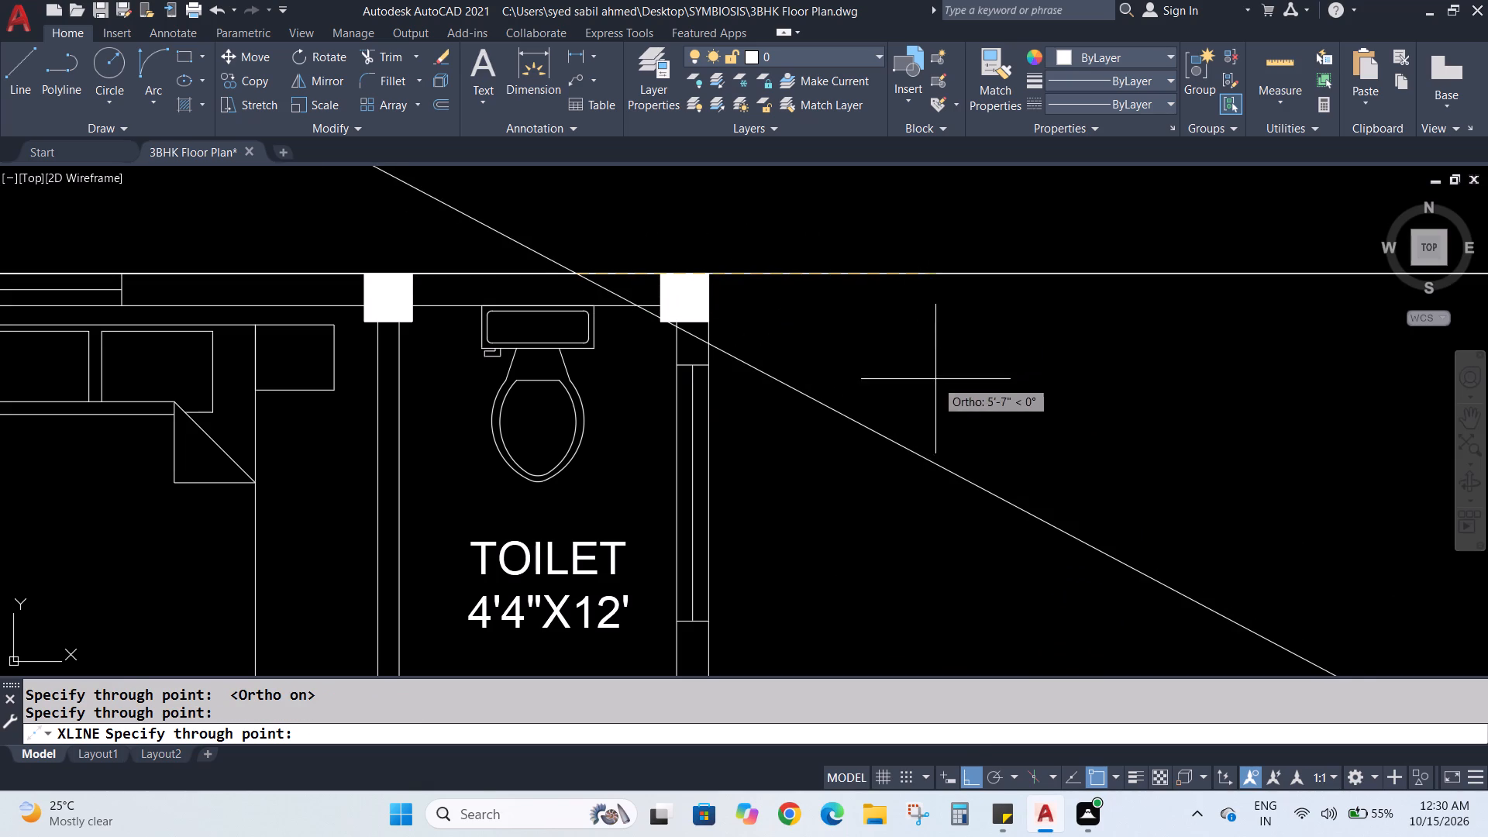
key("Escape")
key("Escape")
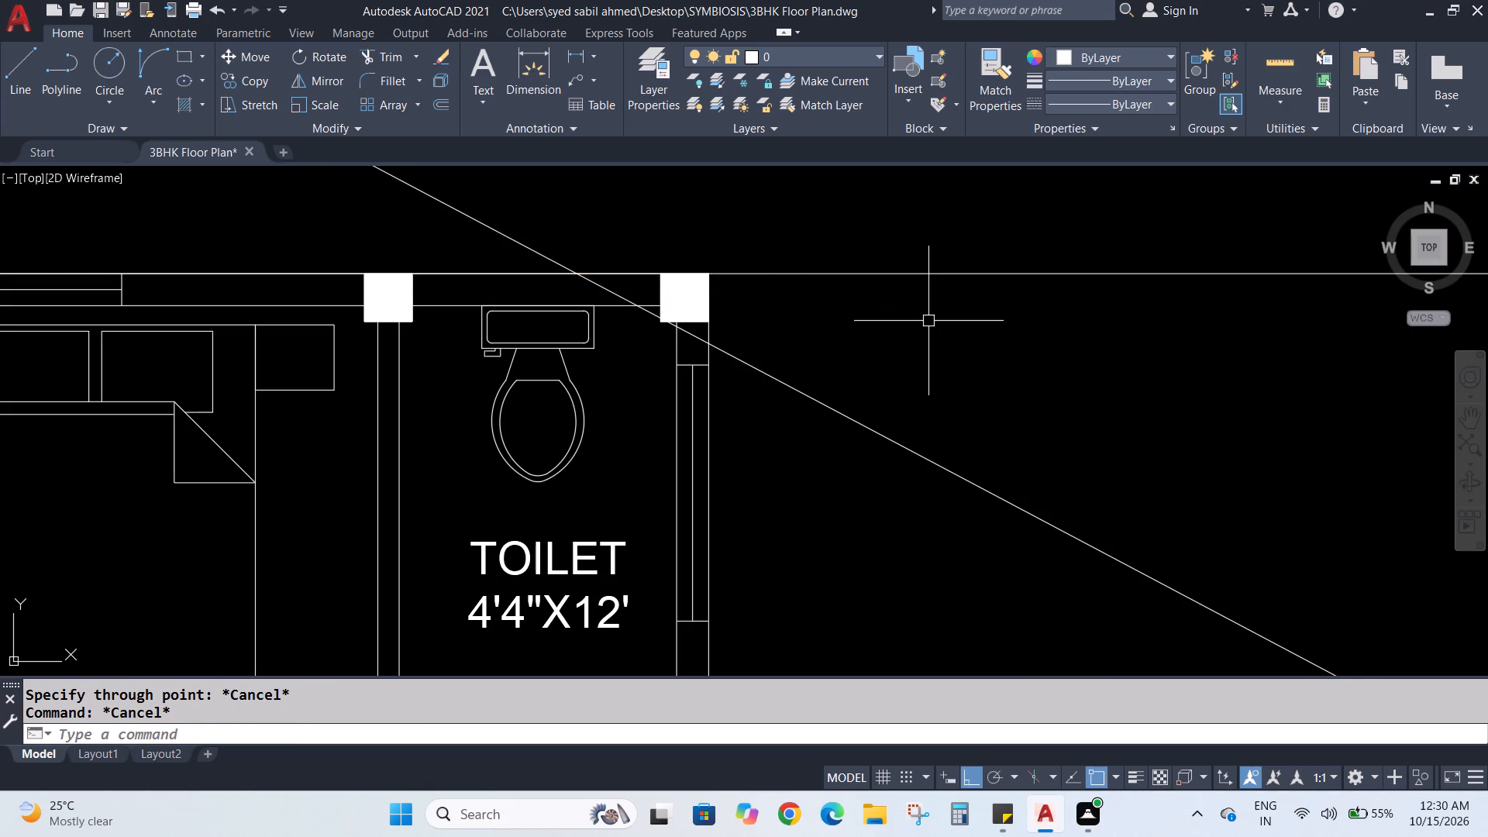
Undo the previous construction lines and, with Ortho on, redraw horizontal ones along both edges of the outer wall behind the 4'4"X12' toilet's WC.
key("ctrl+z")
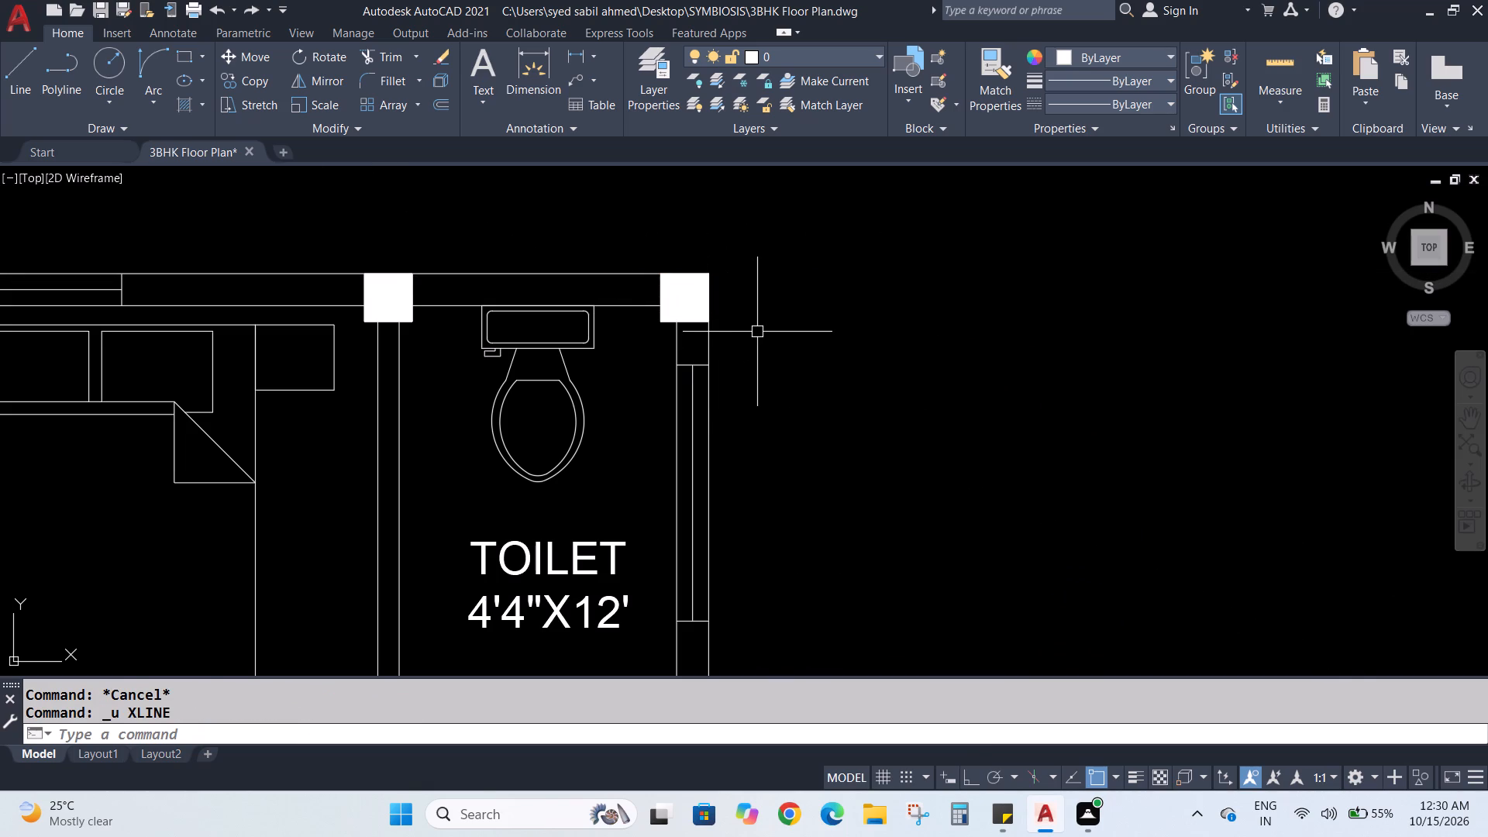
type("xline")
key("Return")
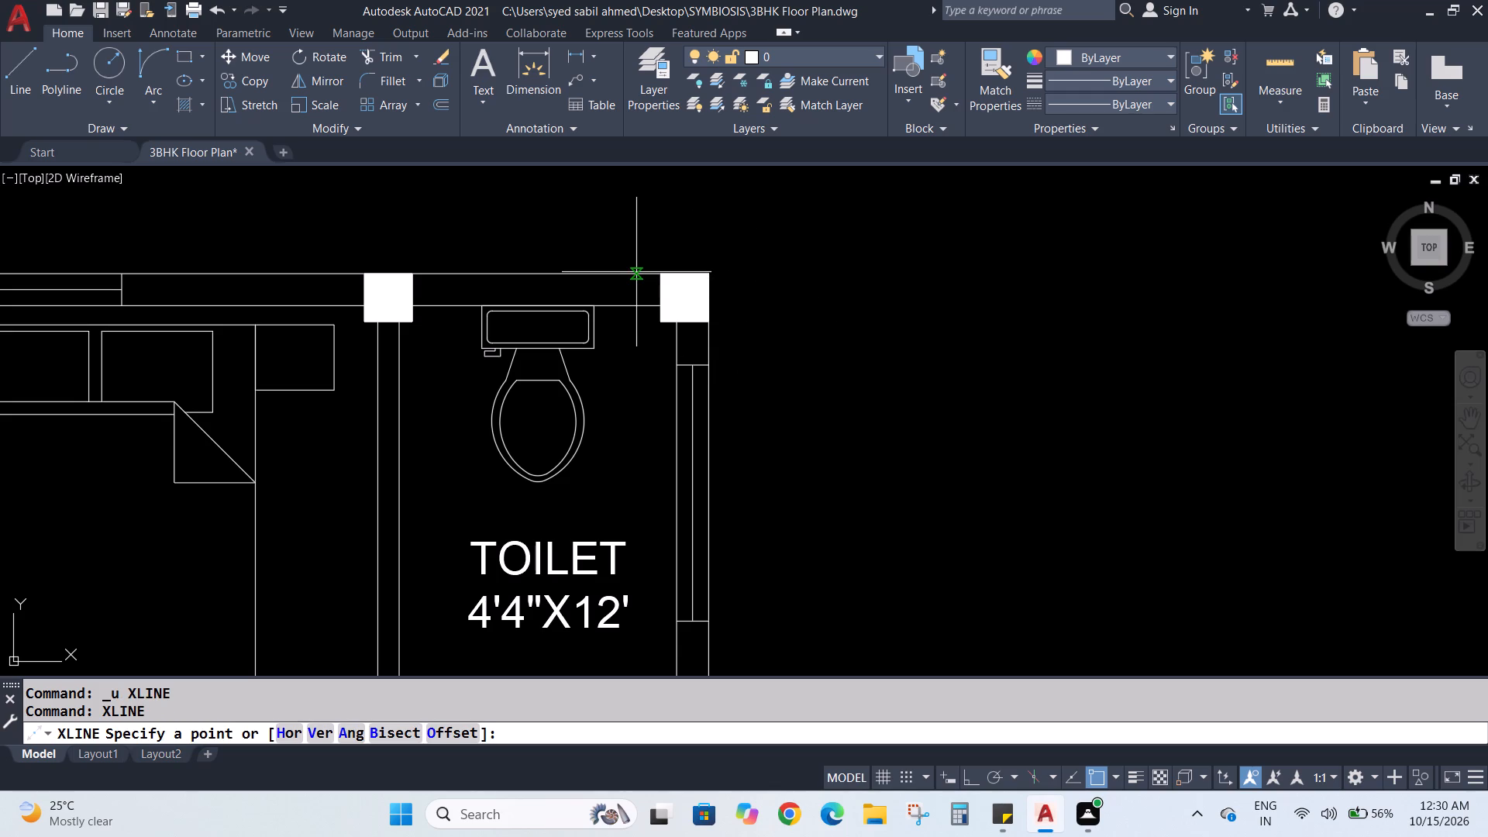
left_click(636, 273)
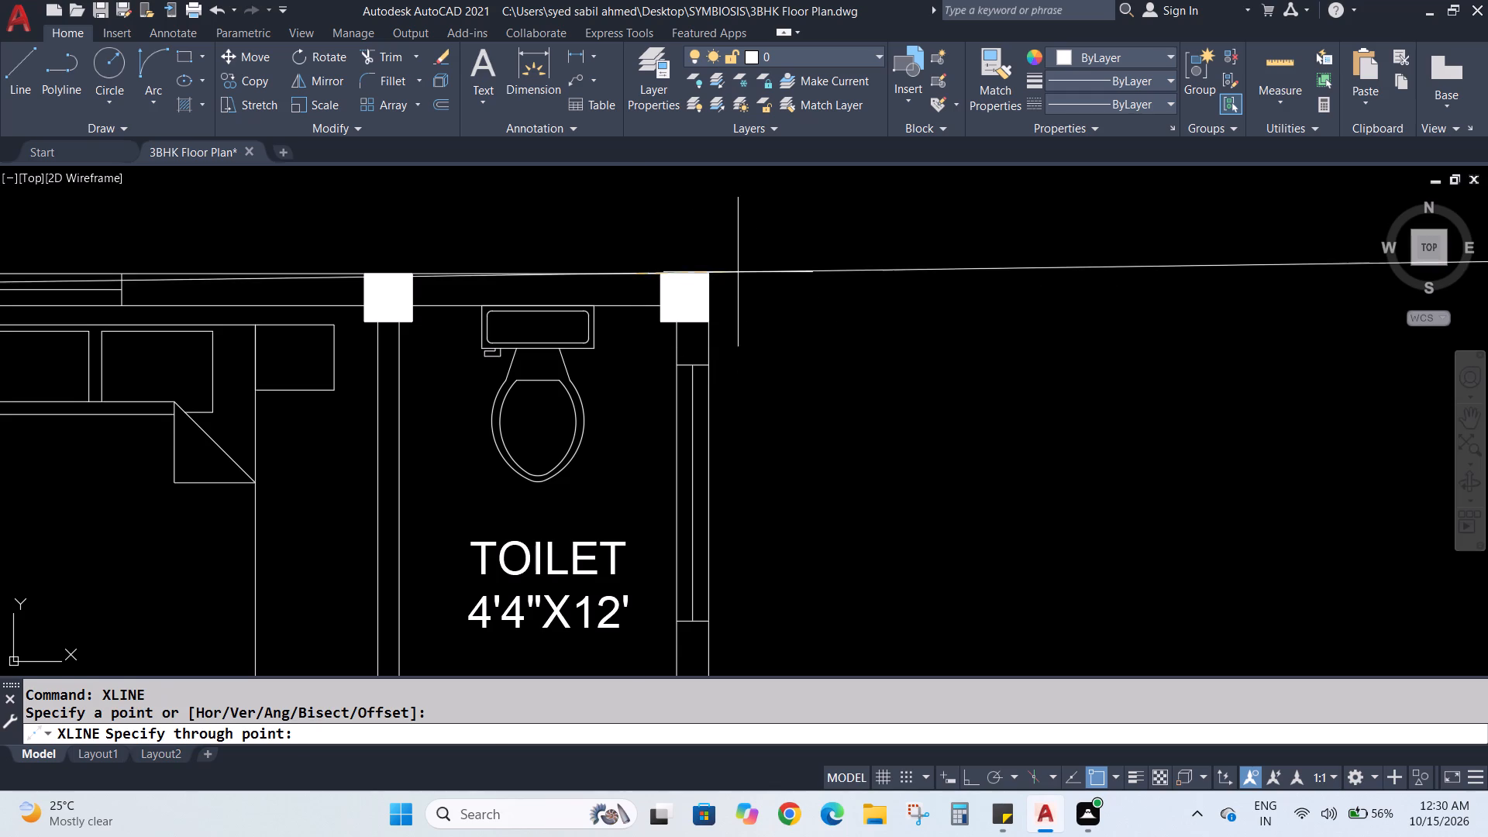
left_click(971, 777)
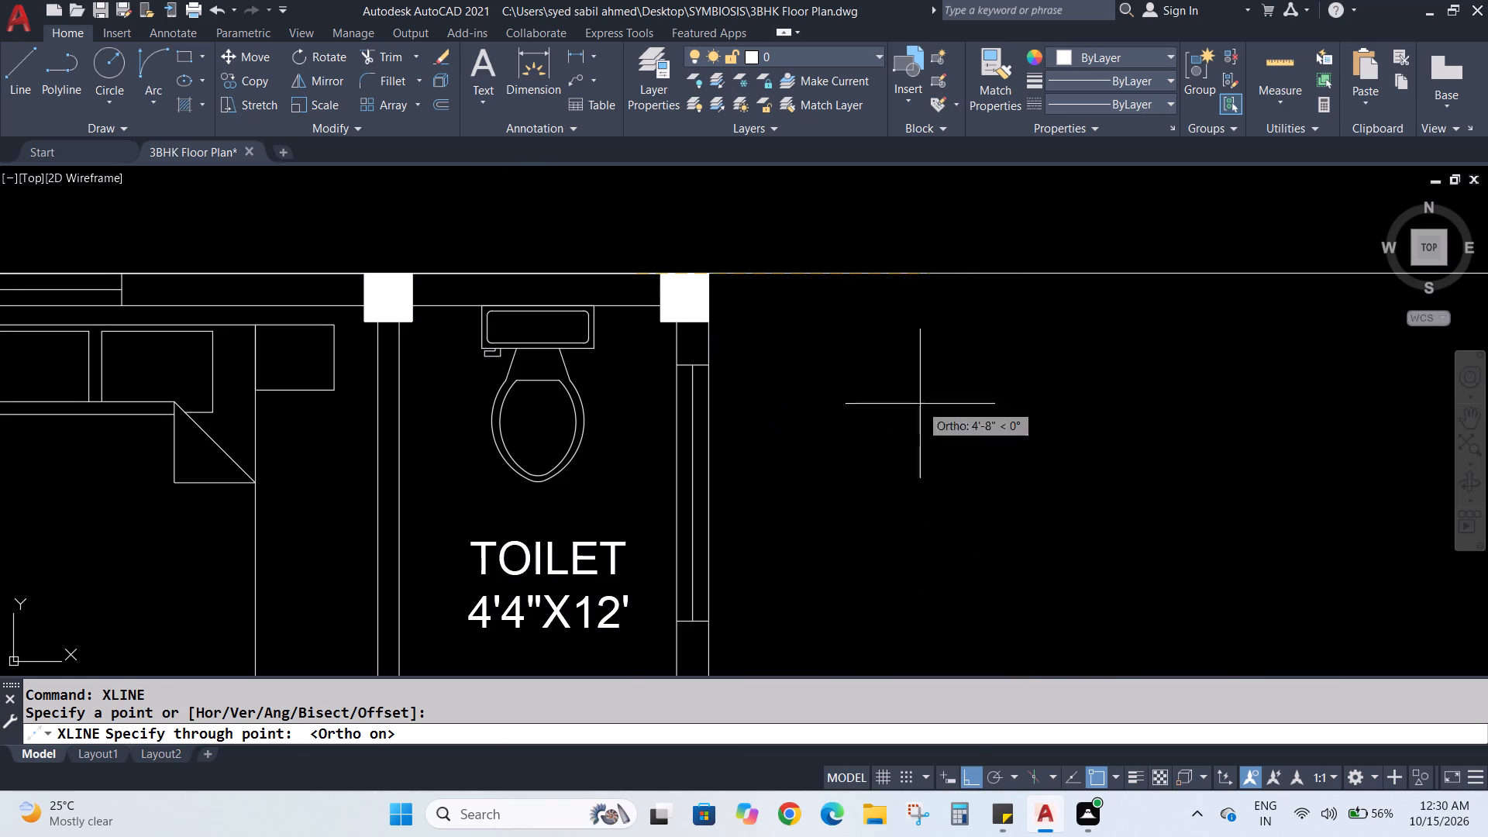
left_click(852, 308)
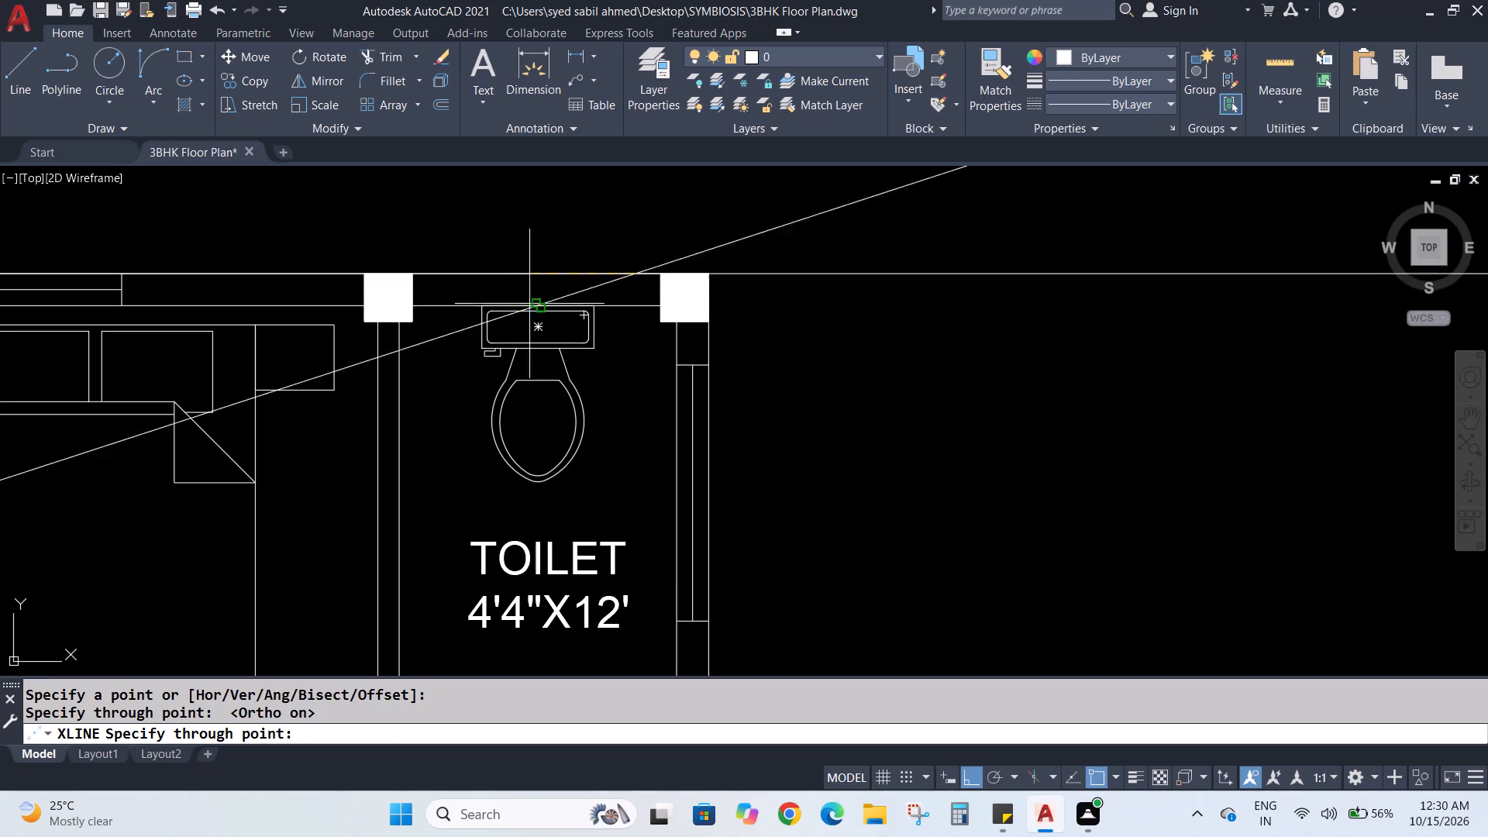
key("Escape")
key("space")
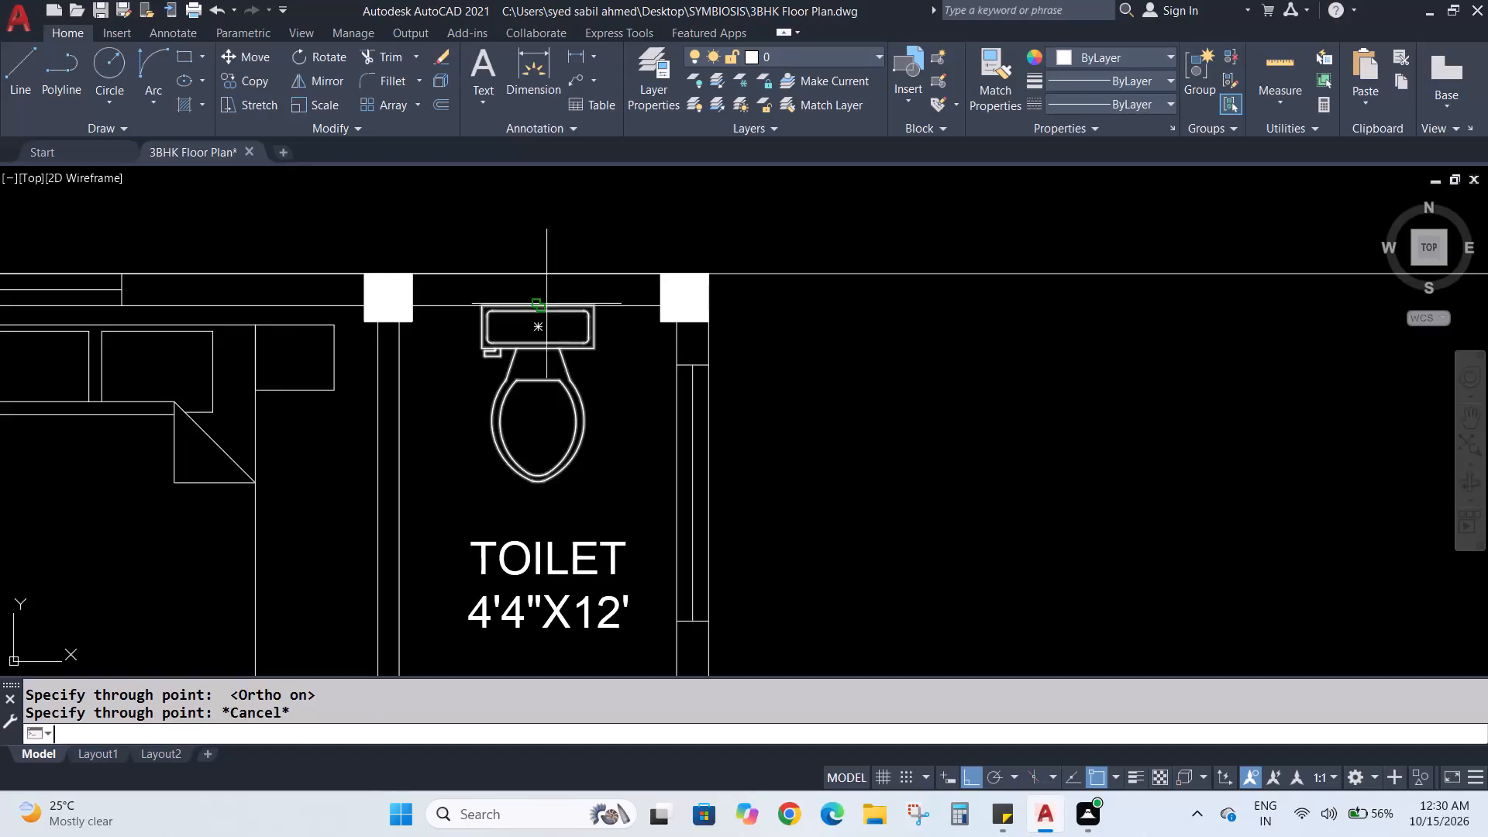
left_click(646, 307)
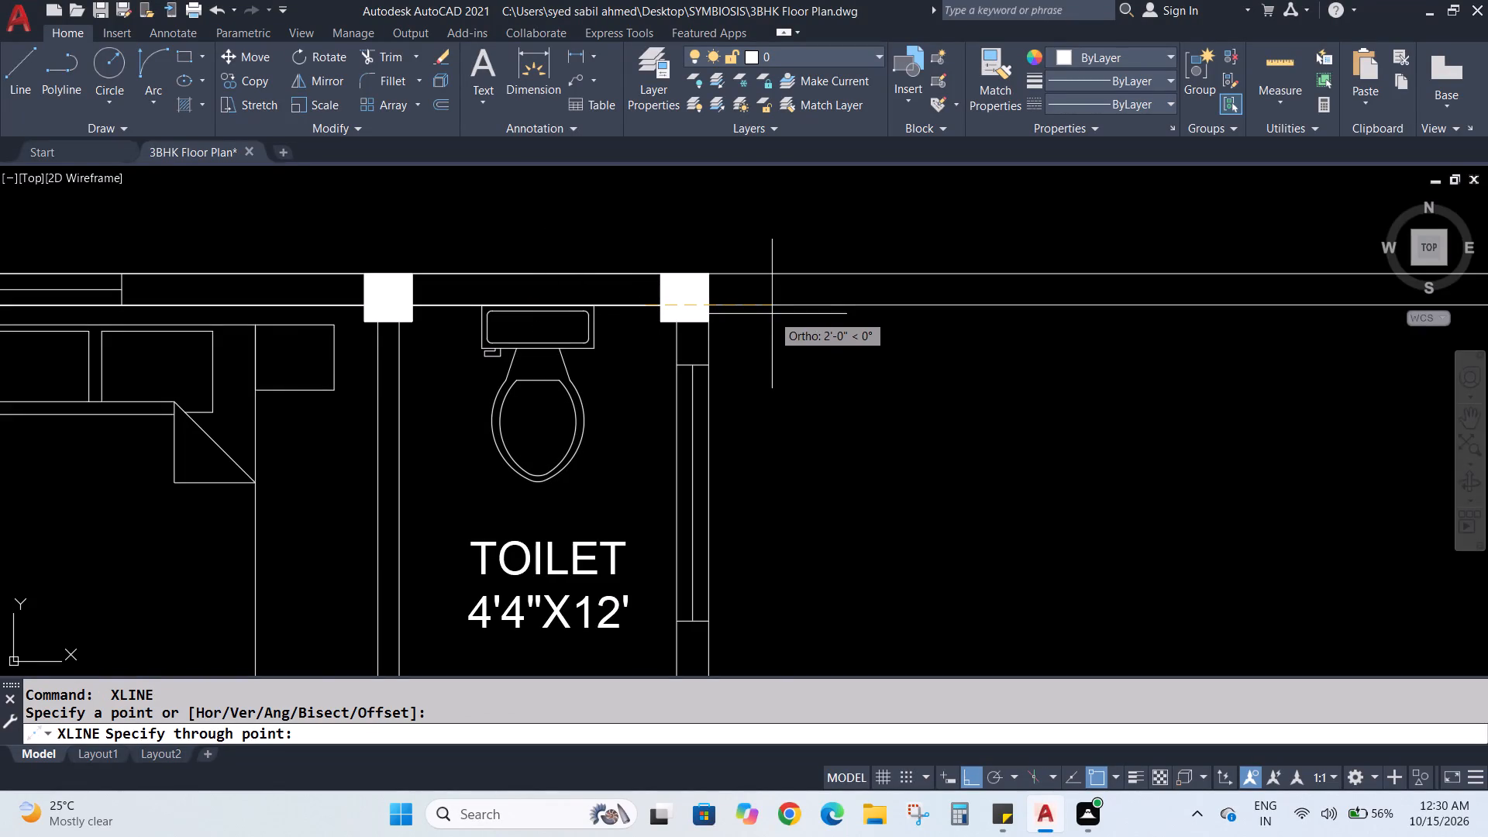
left_click(772, 314)
scroll(773, 317, "down", 3)
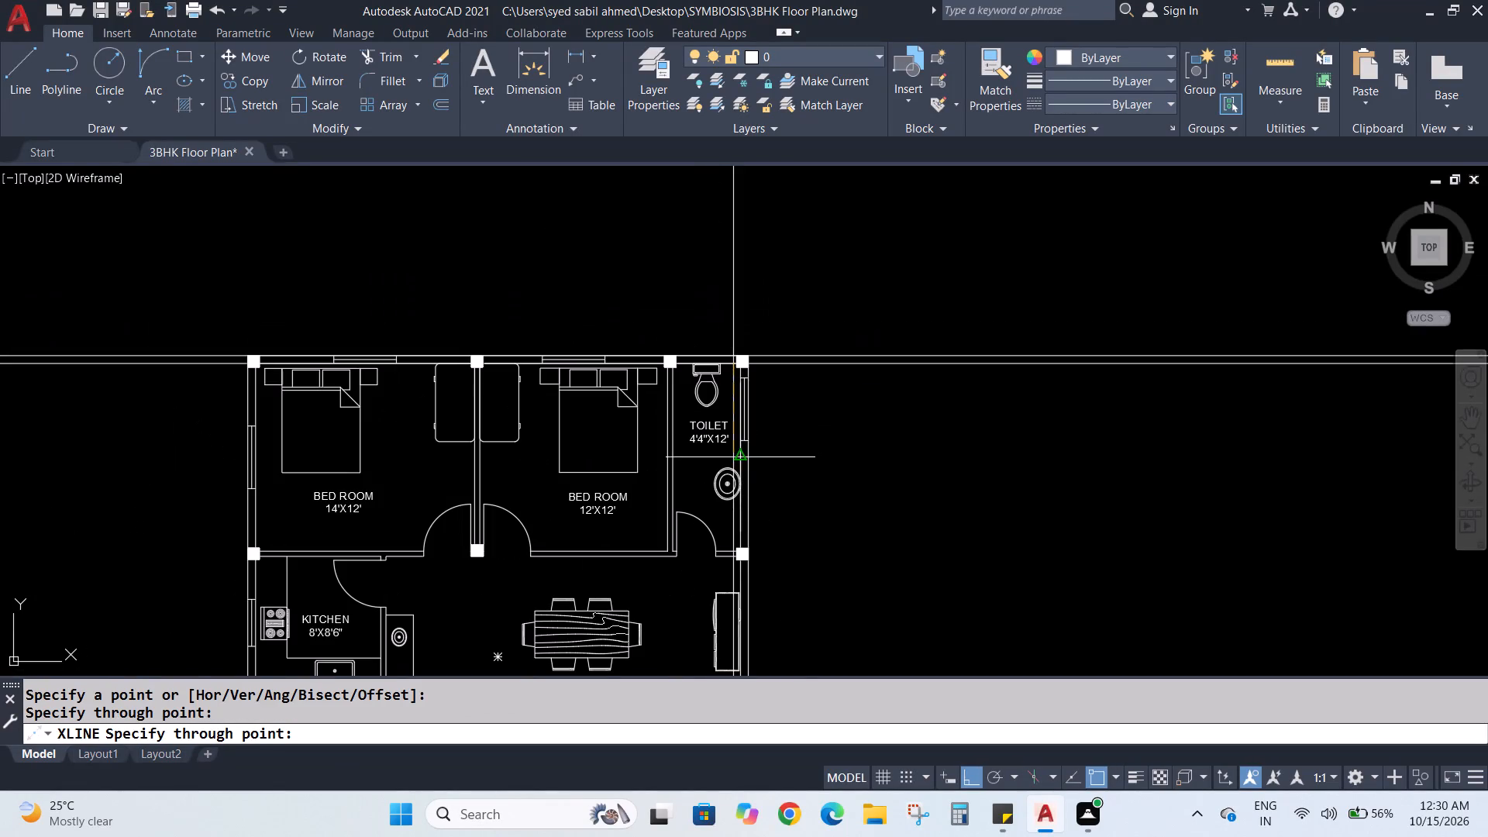
key("Escape")
Draw horizontal construction lines along both edges of the wall between the 4'4"X12' toilet and the hall/dining room.
middle_click_drag(800, 505, 758, 418)
scroll(635, 490, "up", 3)
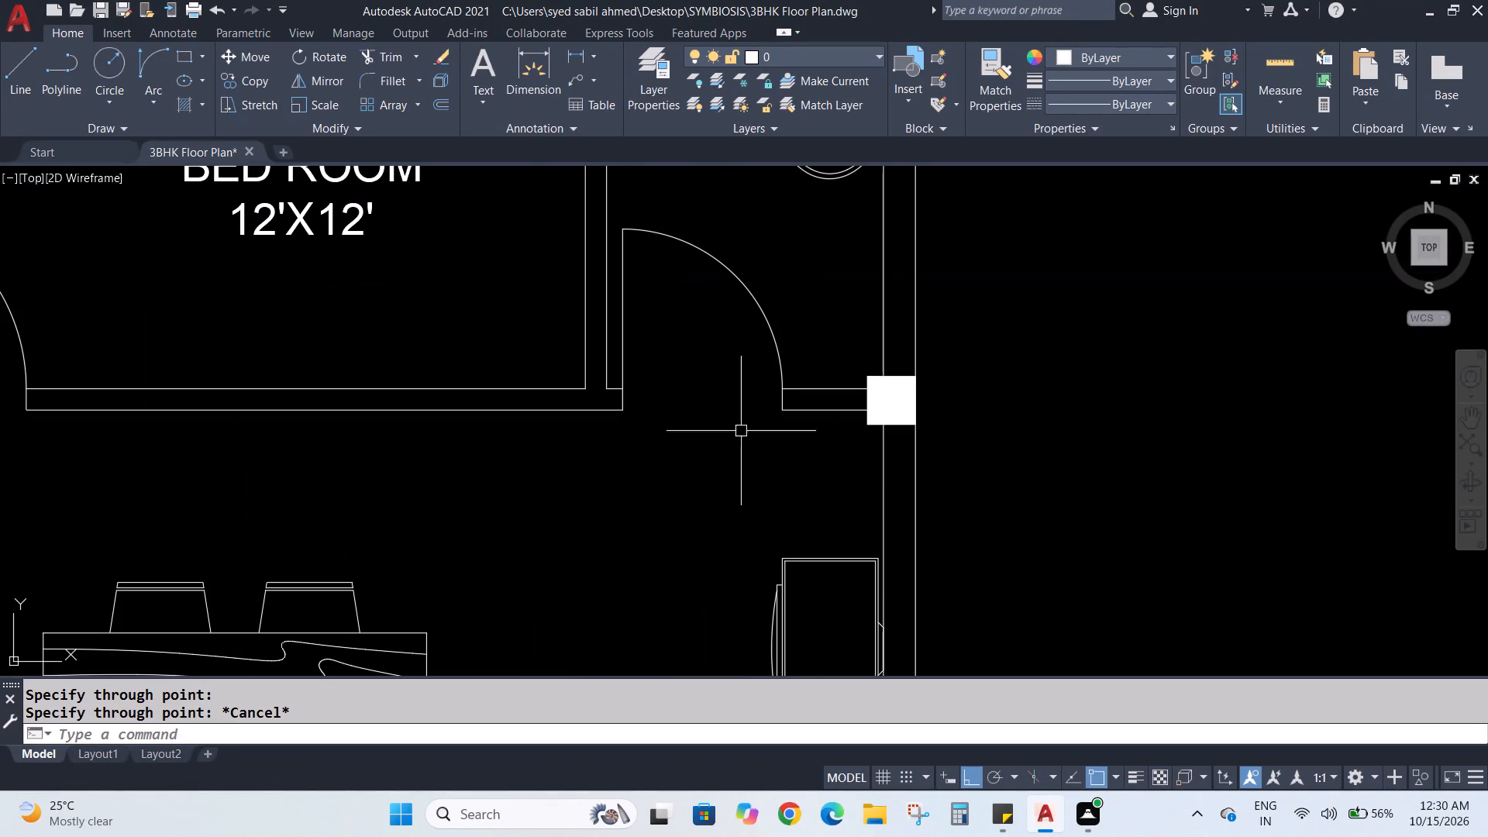
middle_click_drag(766, 464, 539, 455)
scroll(597, 387, "up", 1)
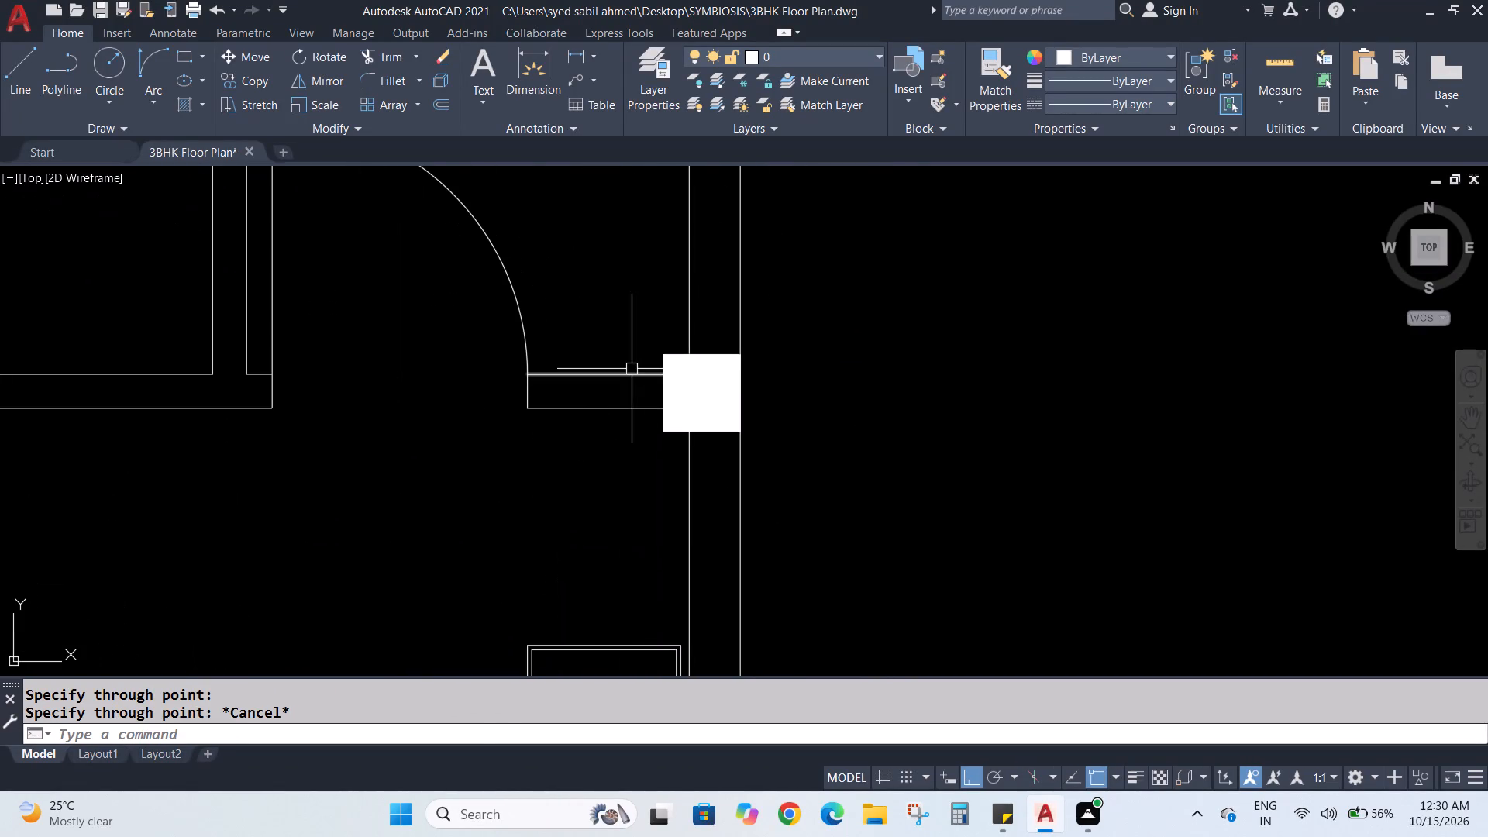
key("space")
left_click(627, 374)
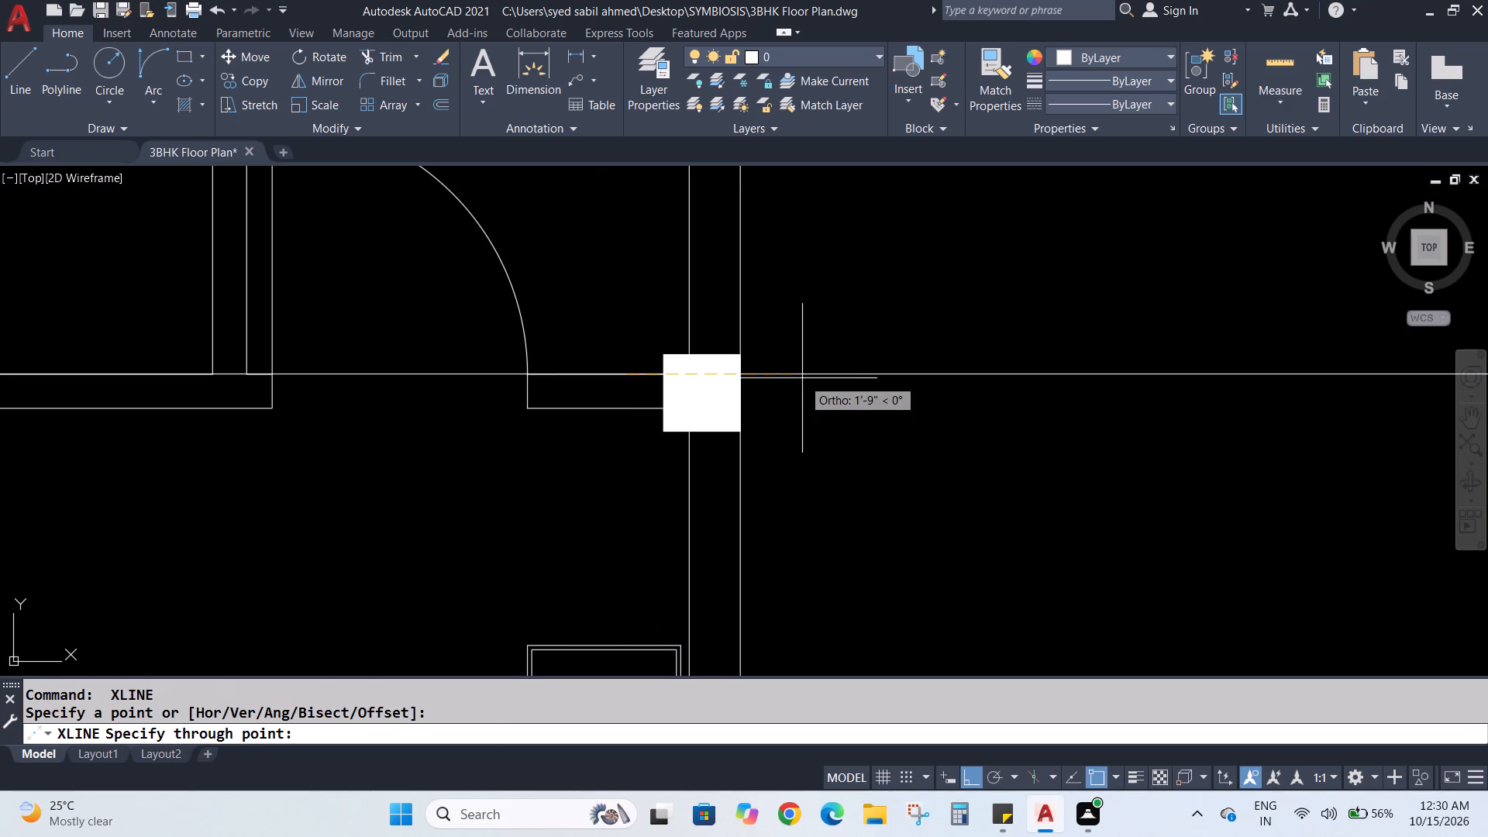
left_click(802, 378)
key("Escape")
key("space")
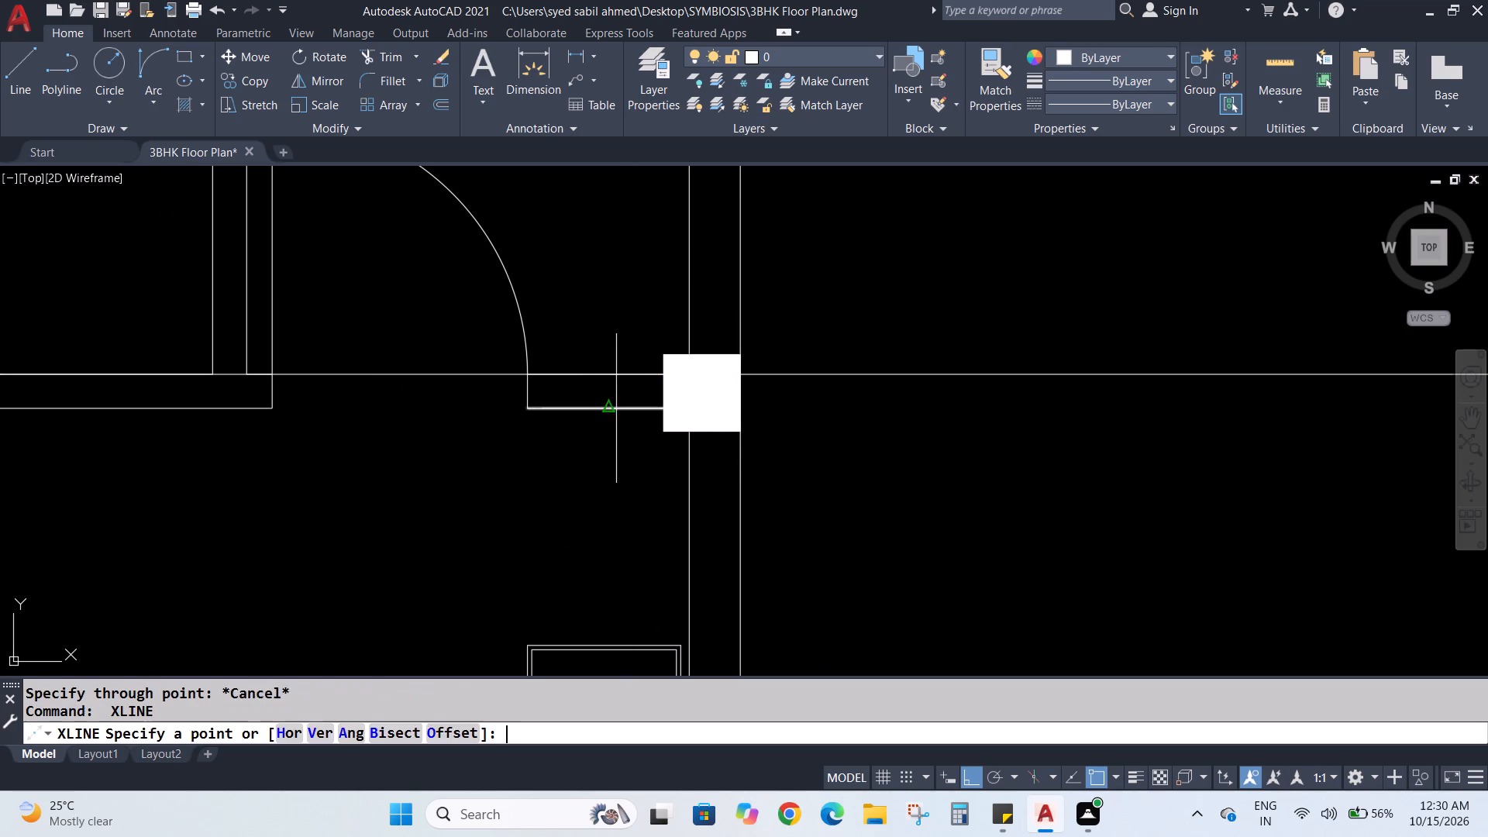
left_click(616, 408)
left_click(818, 408)
key("Escape")
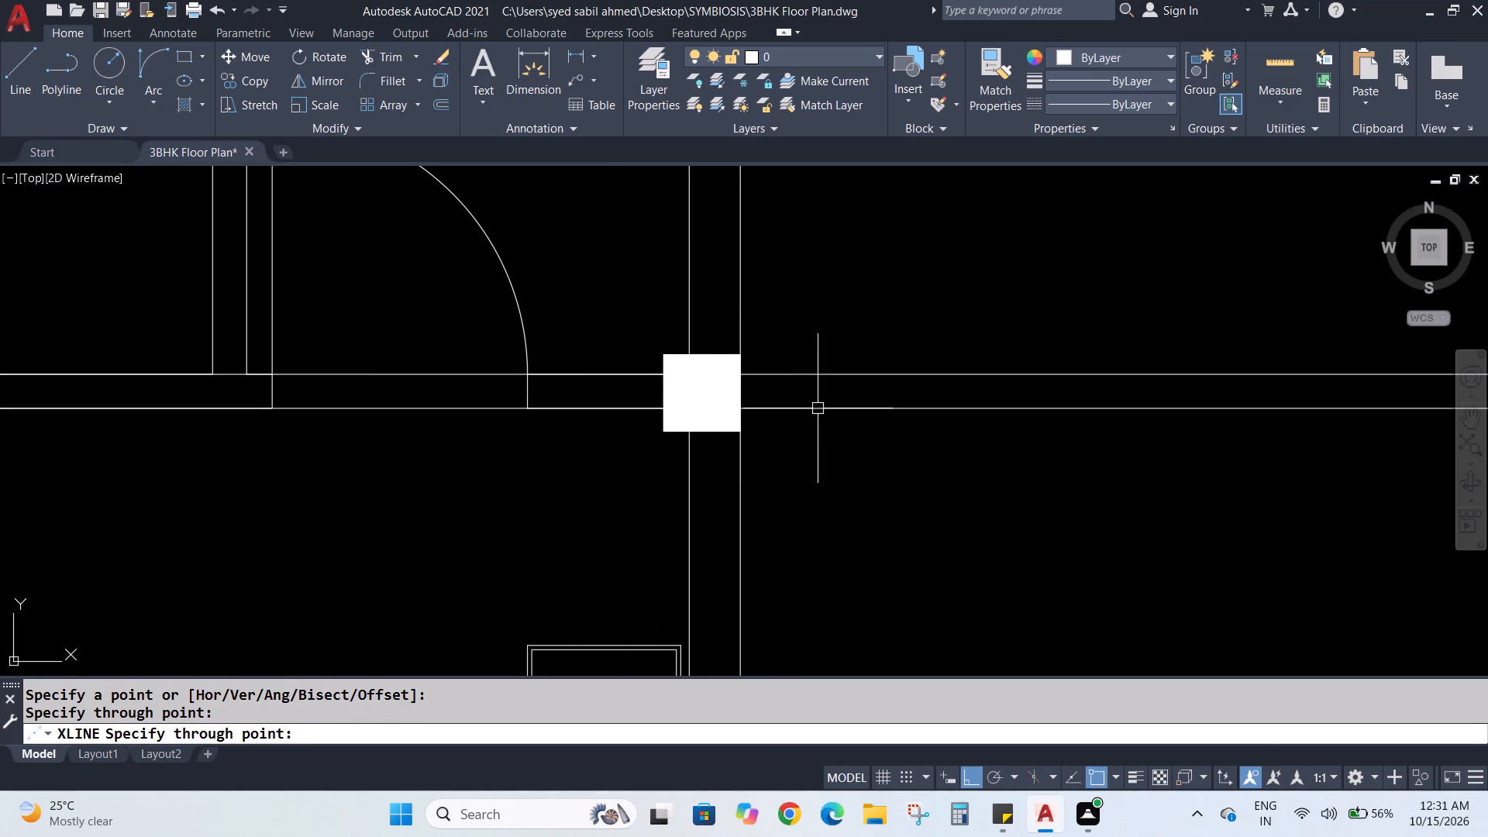
Draw horizontal construction lines along both edges of the wall between the hall/dining room and the stair.
scroll(816, 418, "down", 3)
middle_click_drag(993, 539, 807, 571)
scroll(939, 553, "down", 1)
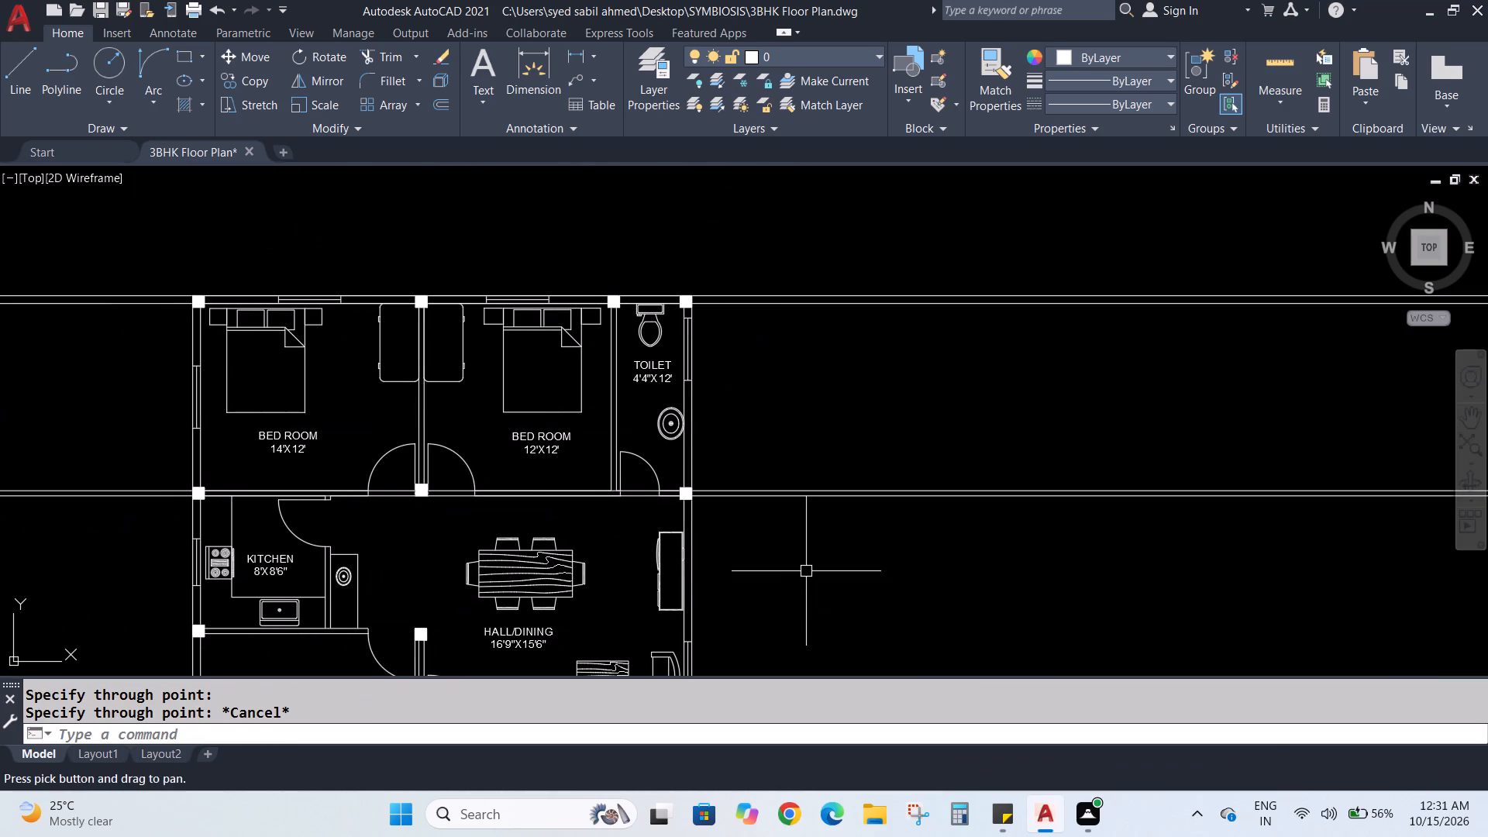
middle_click_drag(778, 595, 796, 317)
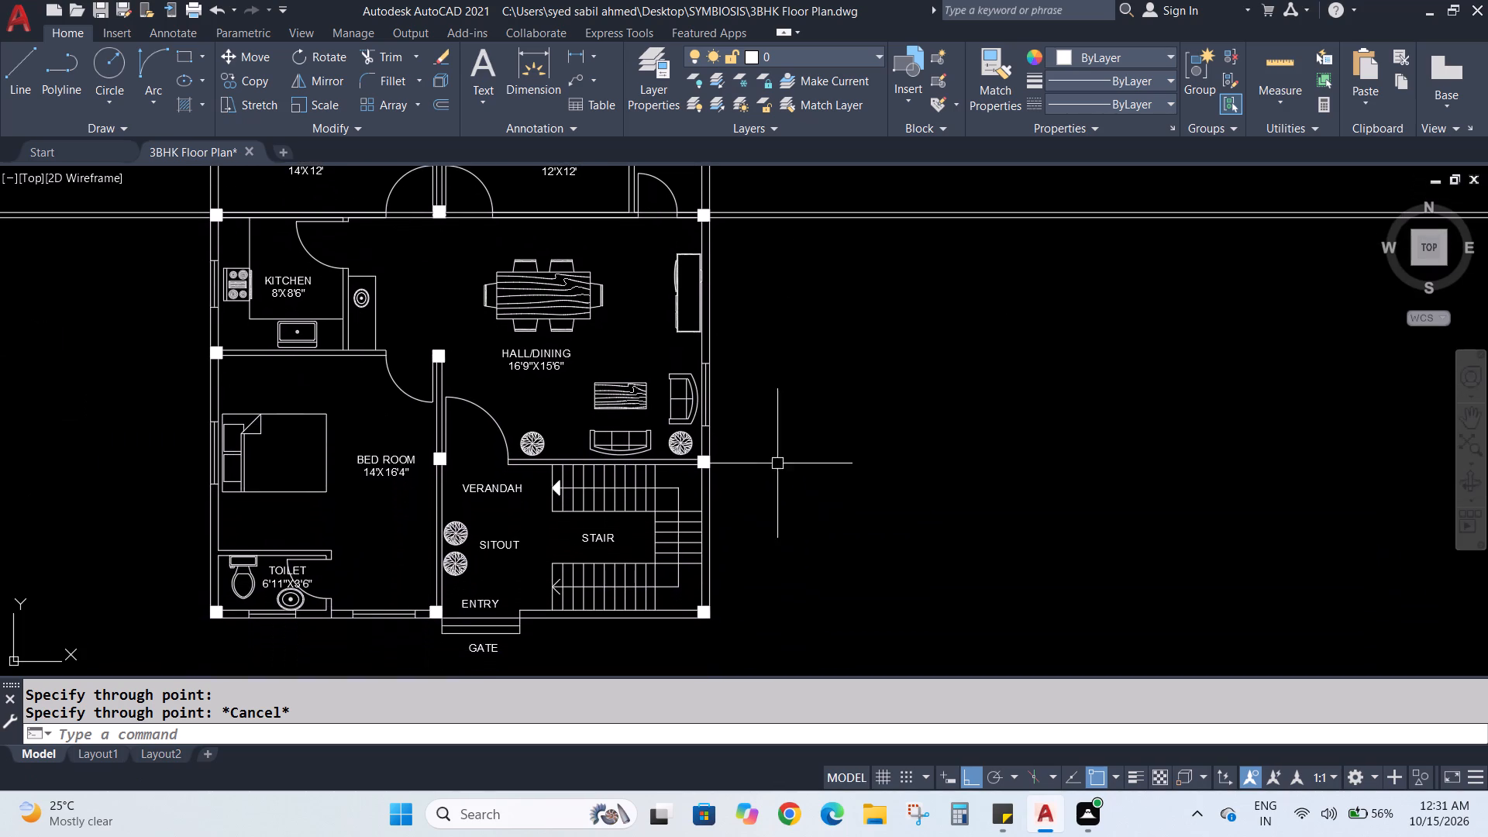
middle_click_drag(777, 463, 780, 443)
scroll(652, 466, "up", 3)
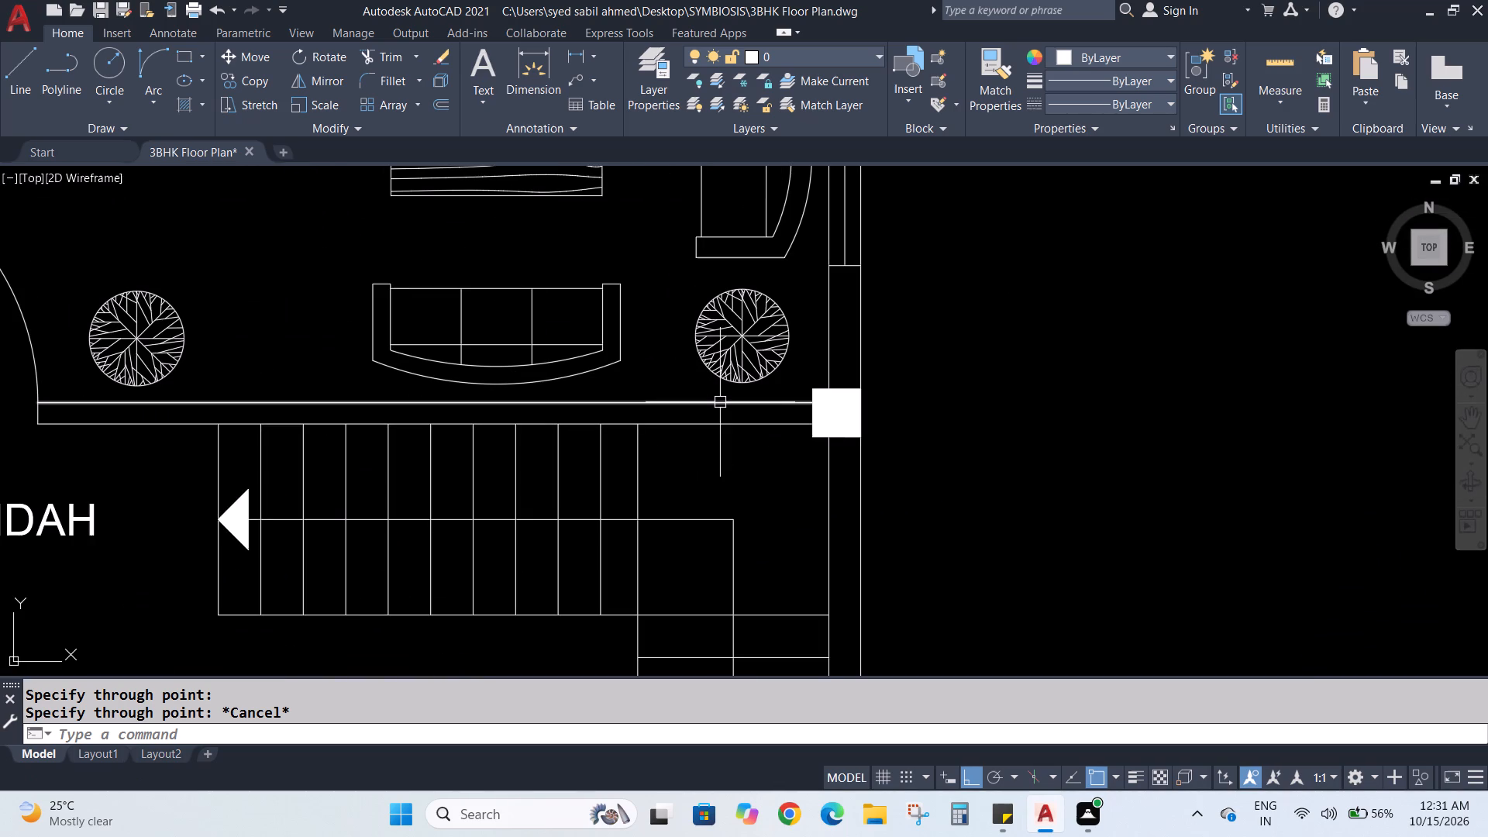
key("space")
left_click(719, 402)
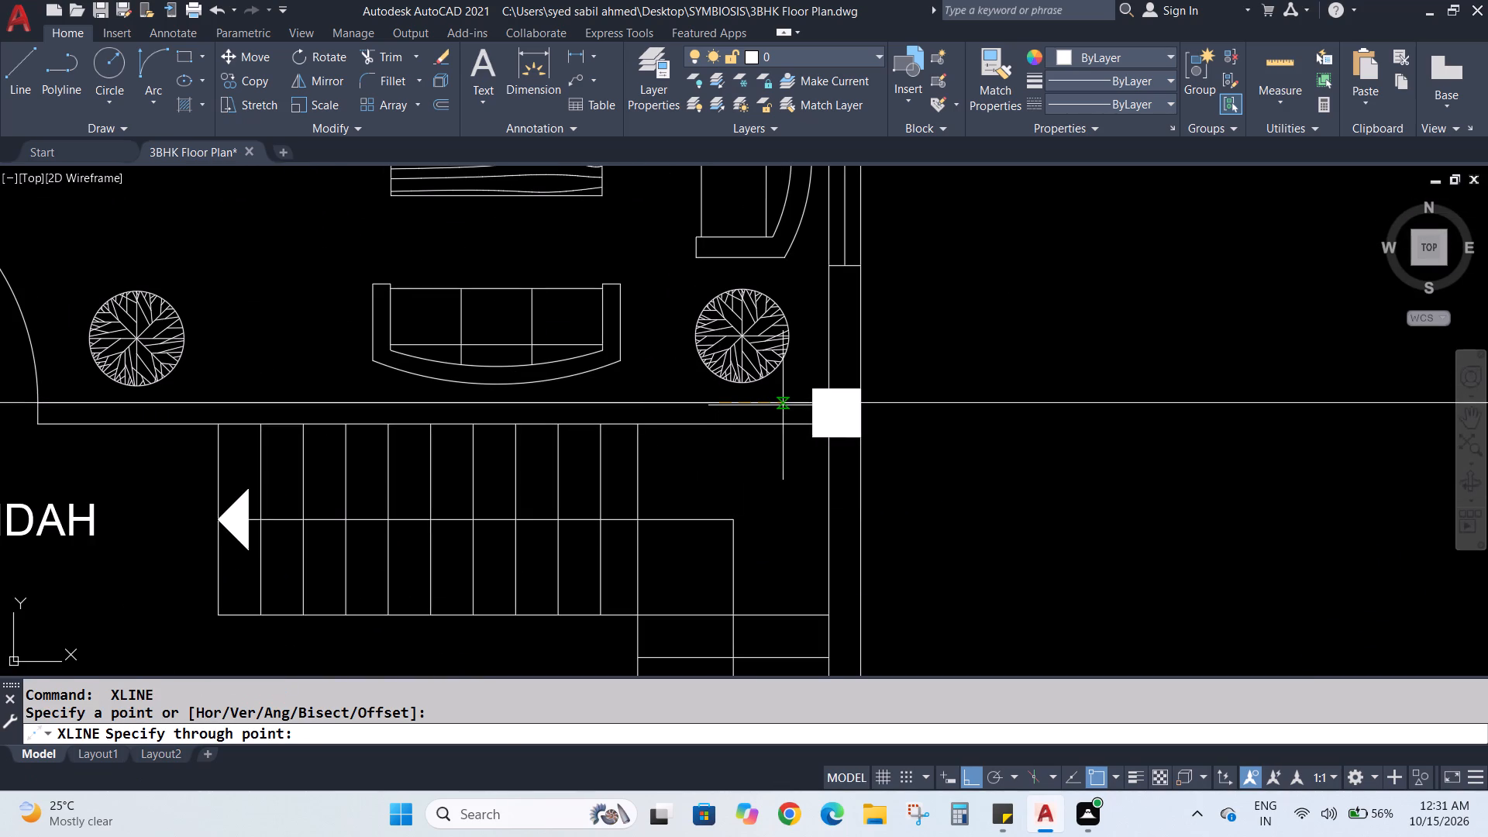
left_click(908, 399)
key("space")
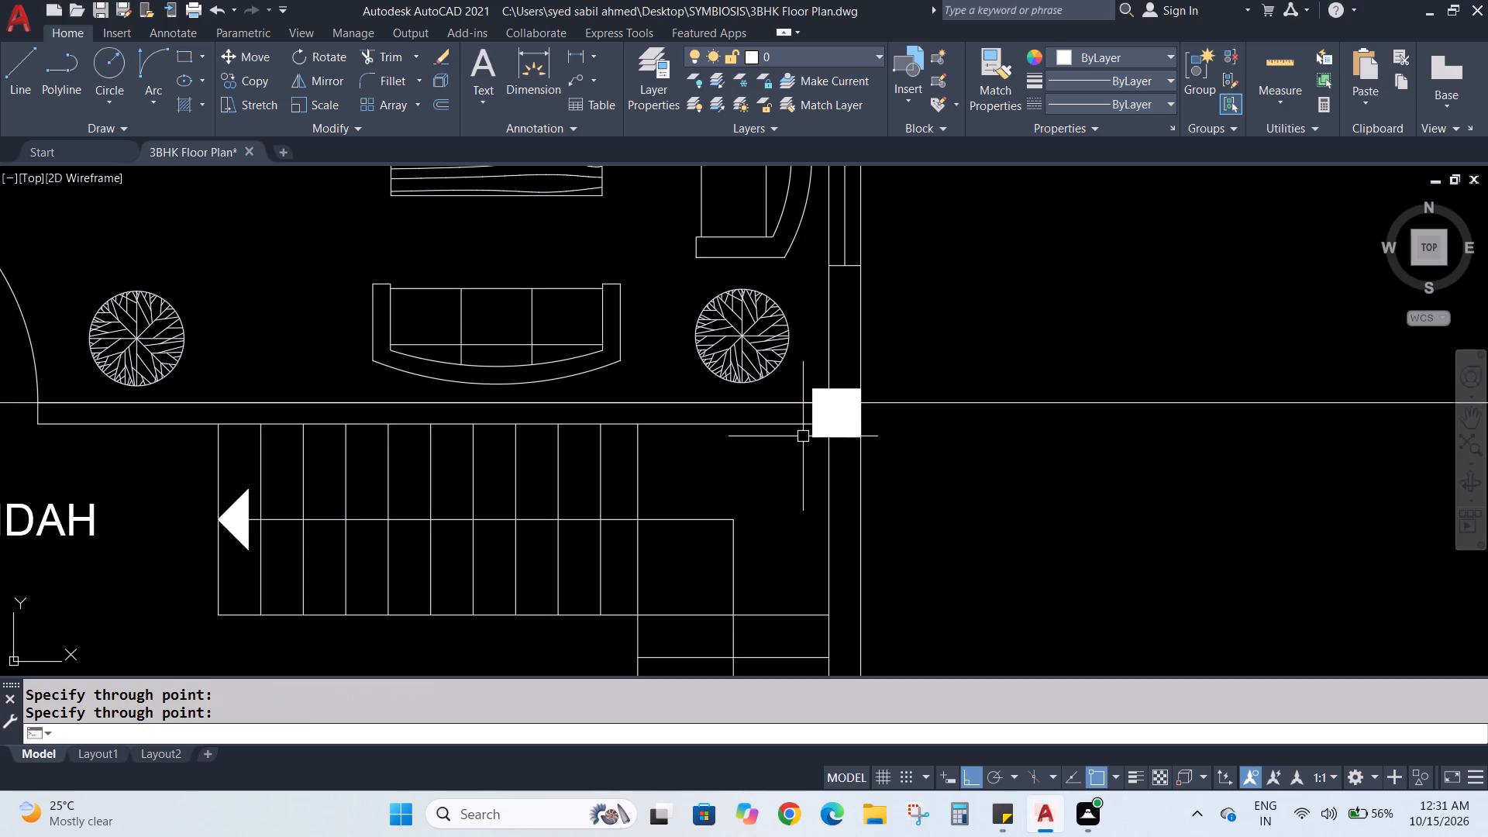
key("Escape")
key("space")
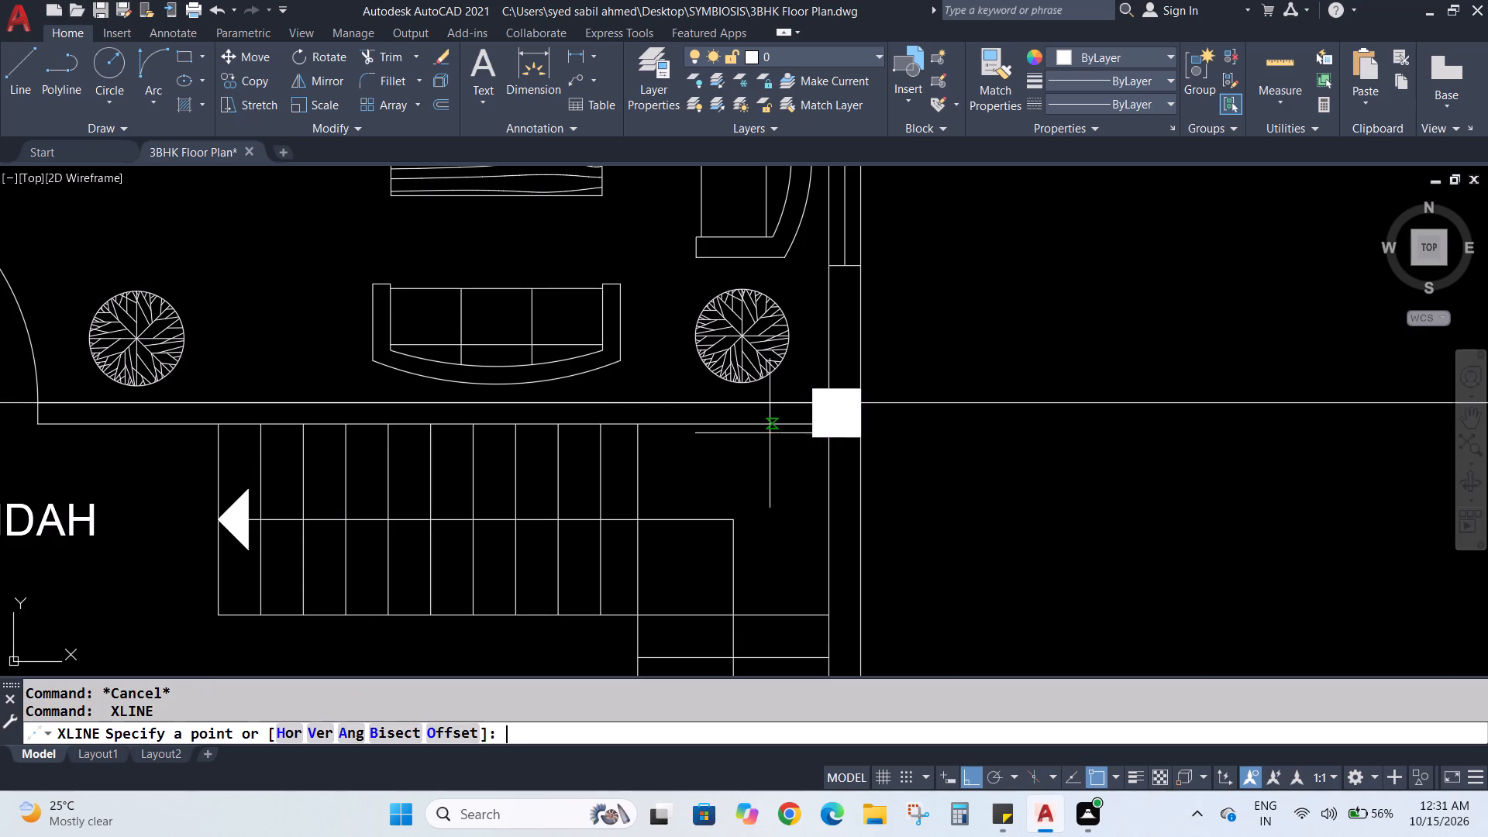
left_click(766, 423)
left_click(935, 432)
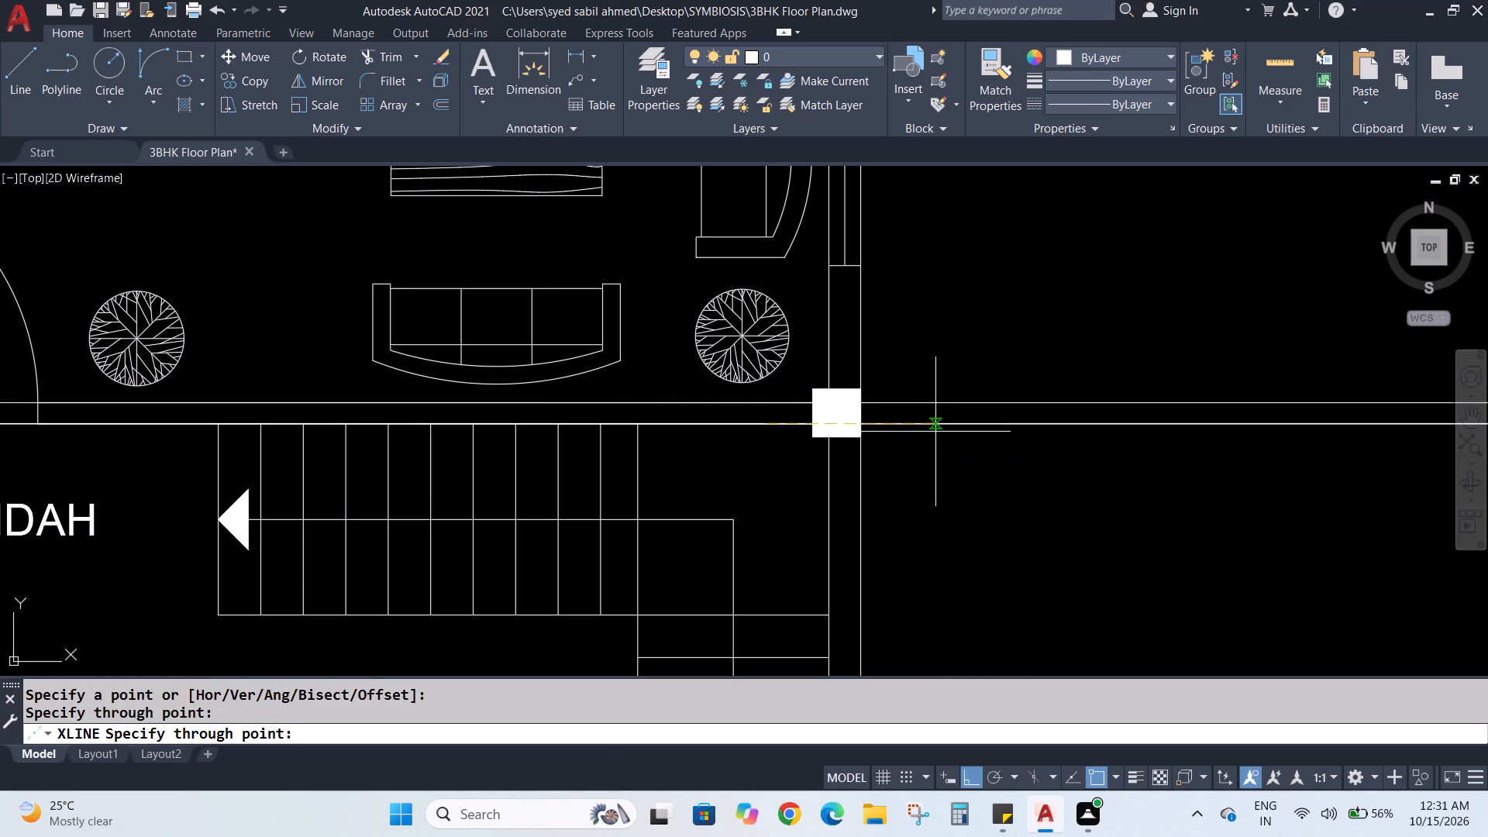
key("Escape")
Draw horizontal construction lines along the inner and outer edges of the front outer wall on the stair and entry side.
scroll(933, 439, "down", 4)
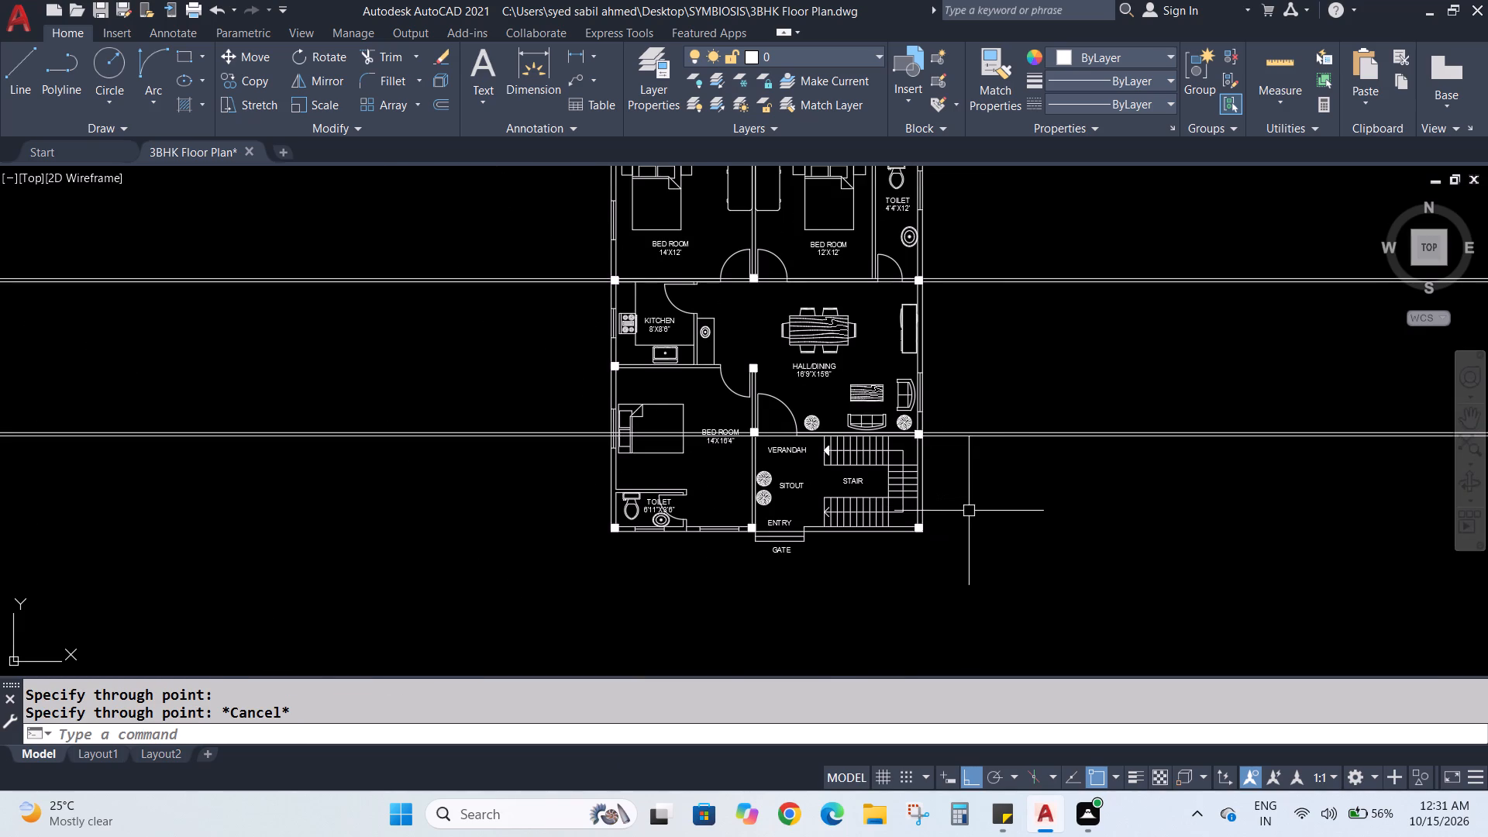
middle_click_drag(969, 511, 857, 582)
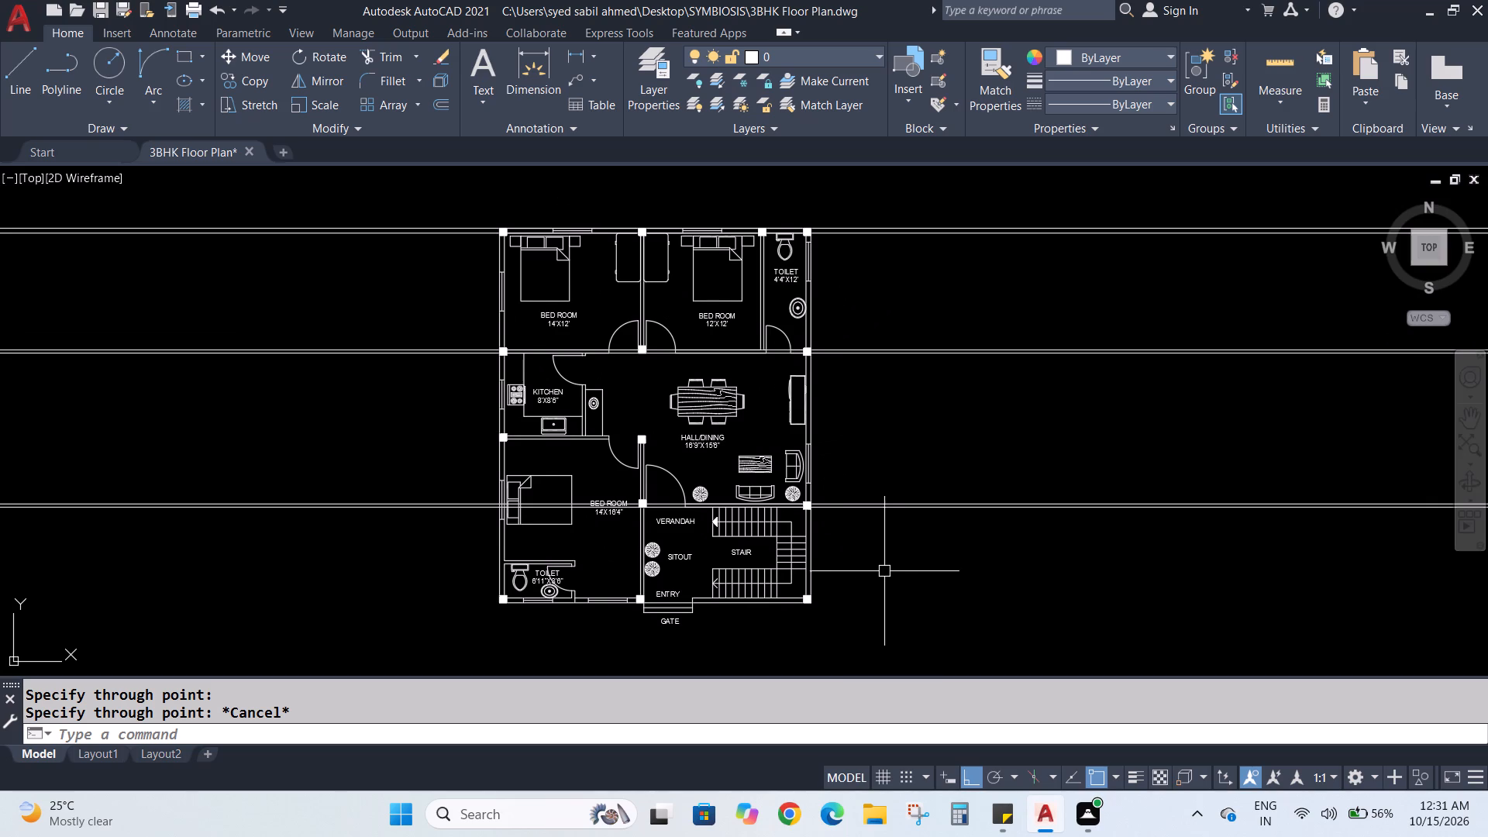
scroll(777, 644, "up", 2)
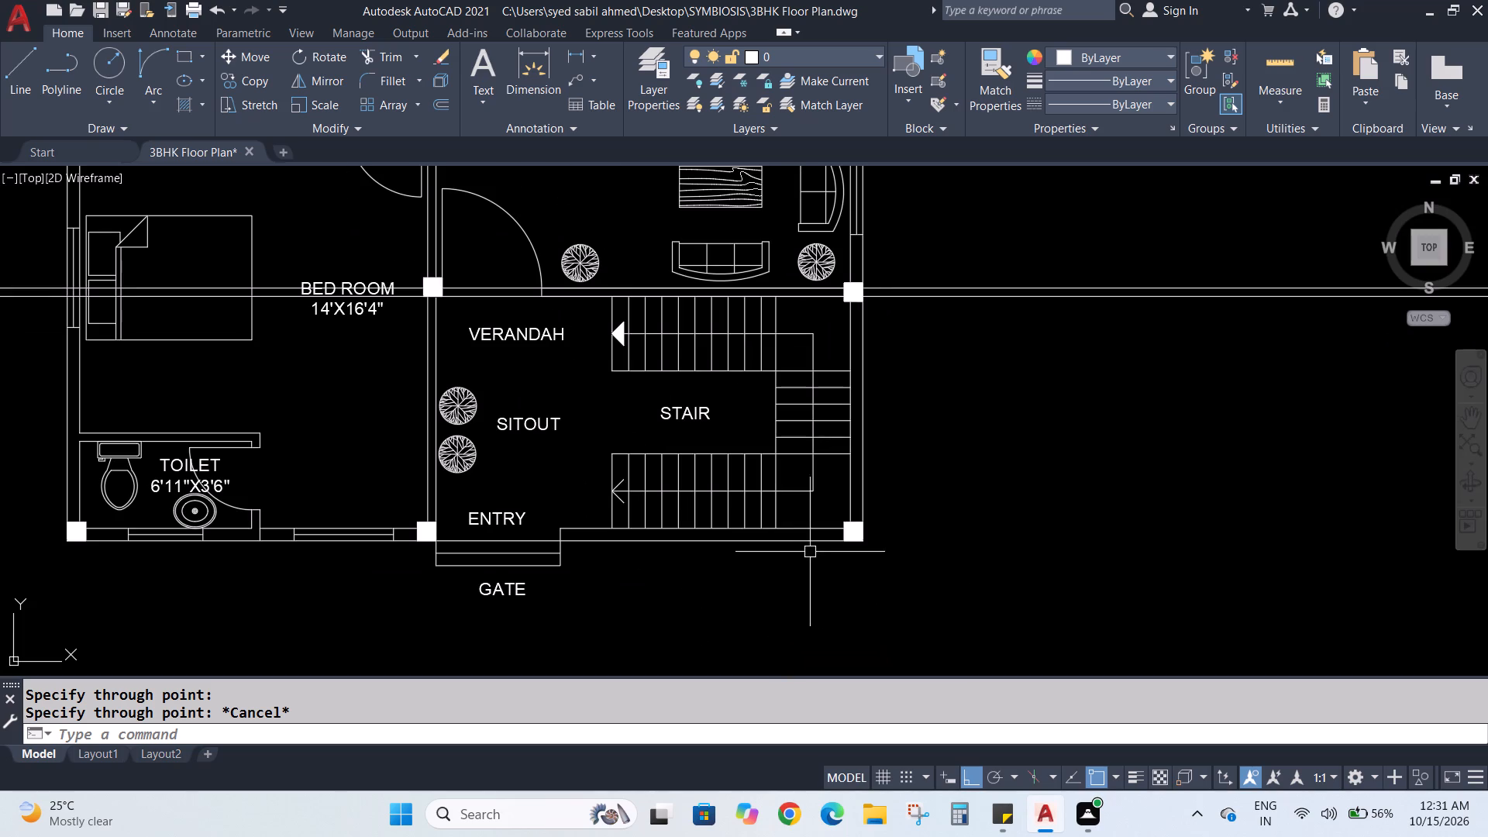
left_click(801, 529)
key("Escape")
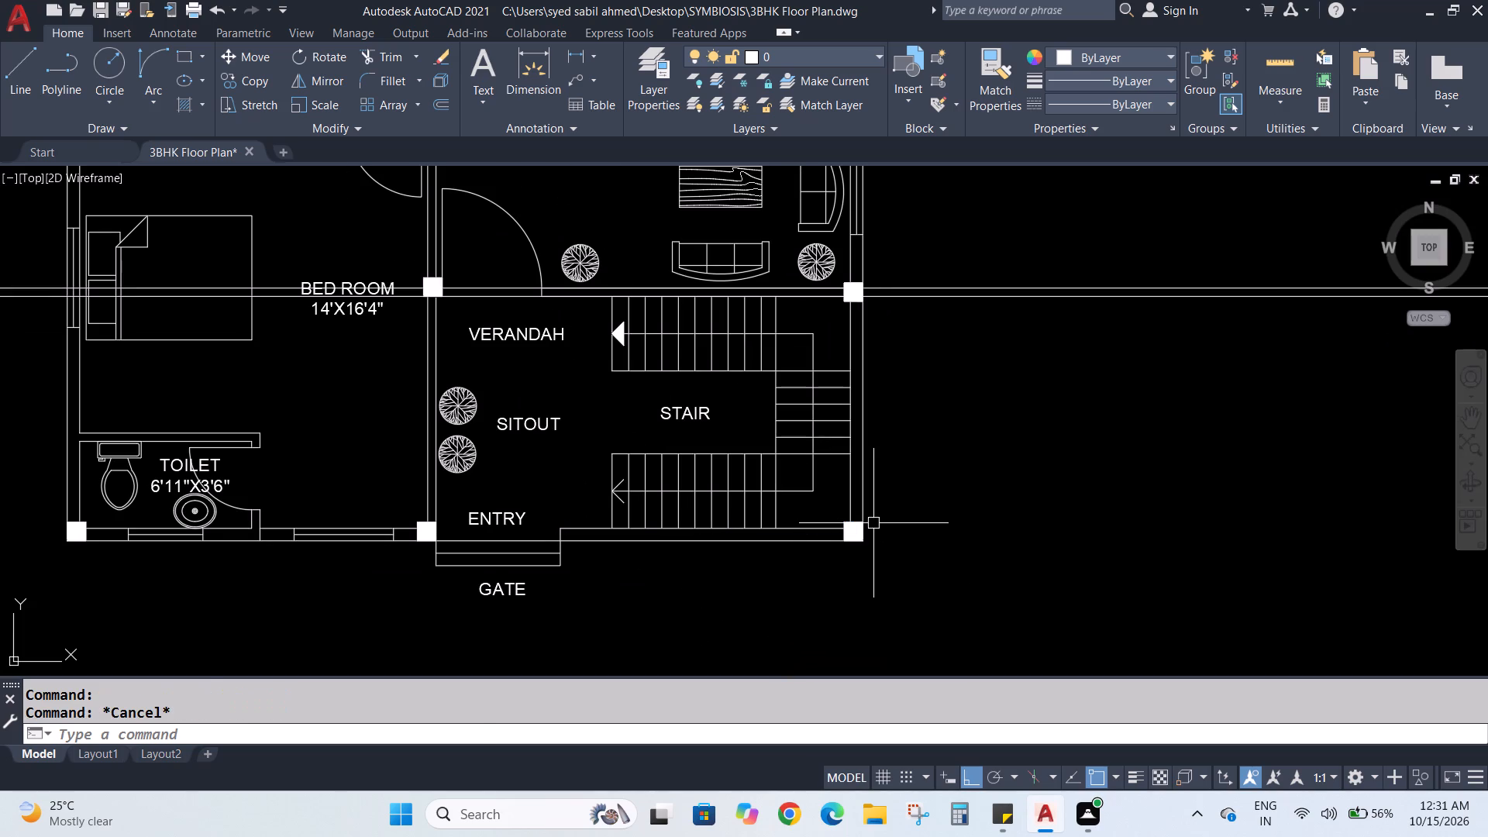
key("space")
left_click(823, 529)
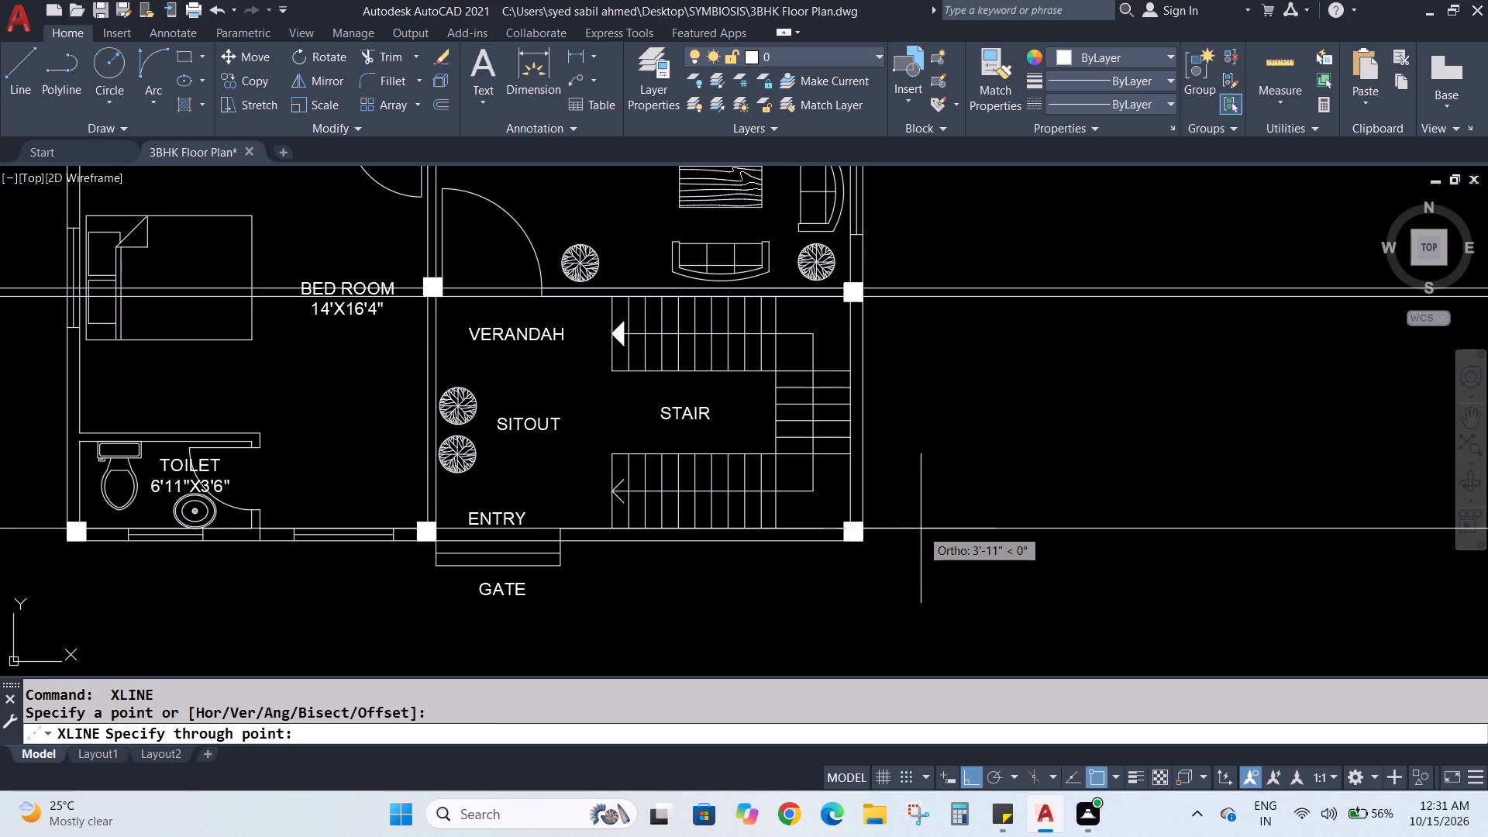
left_click(921, 529)
key("Escape")
key("space")
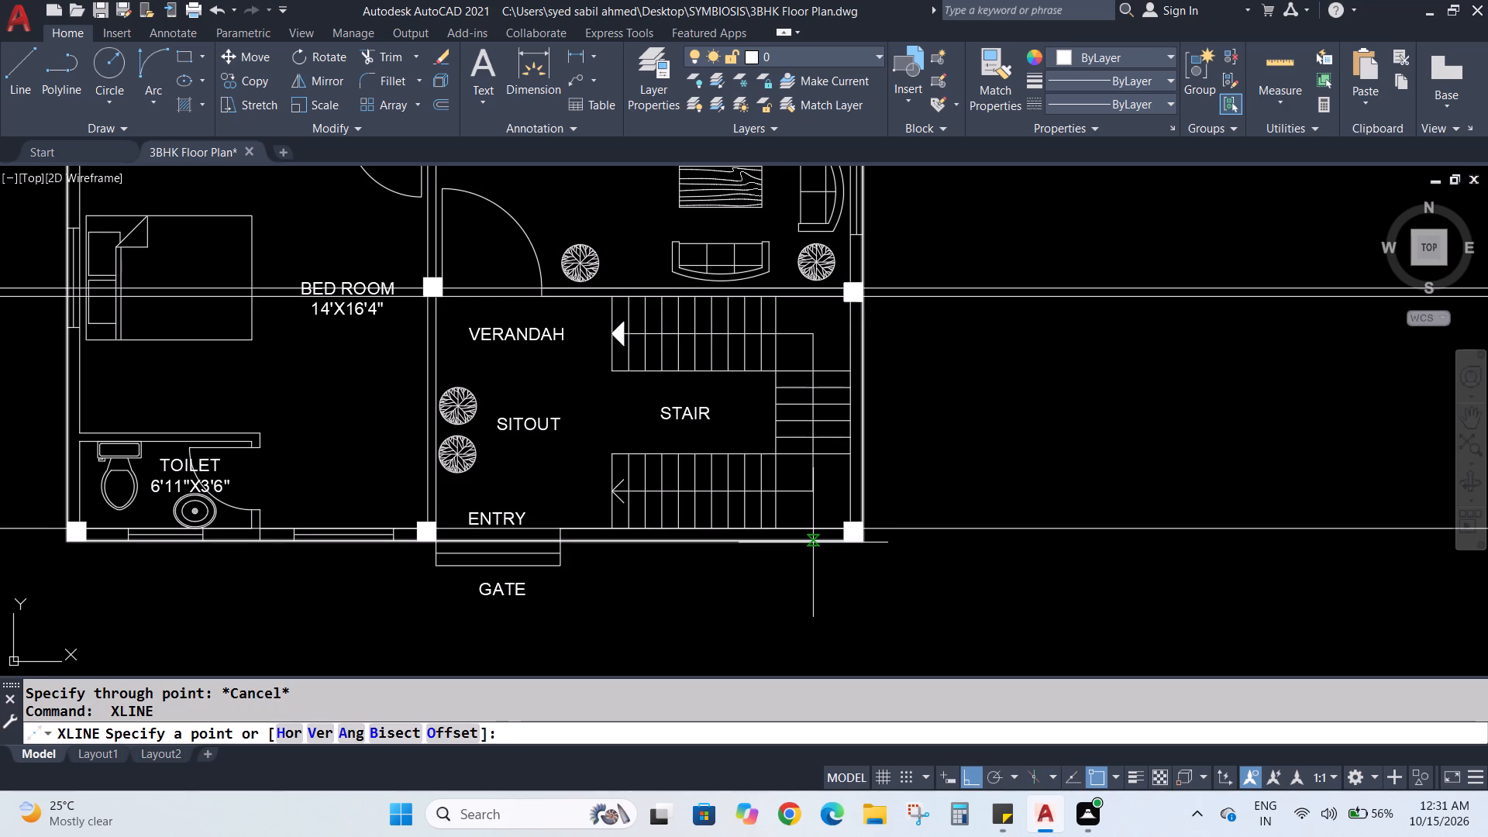
left_click(813, 542)
left_click(987, 552)
key("Escape")
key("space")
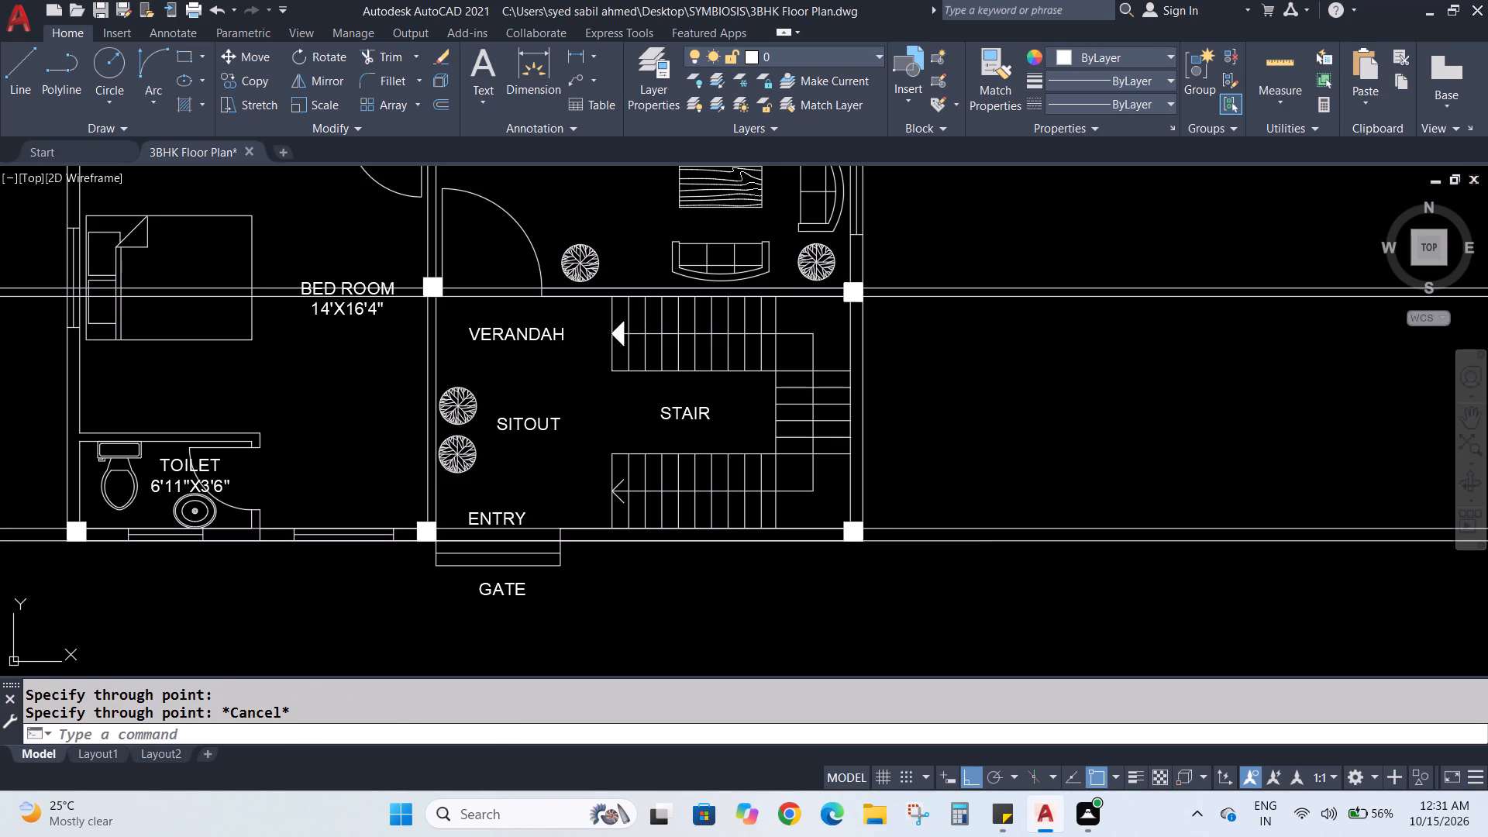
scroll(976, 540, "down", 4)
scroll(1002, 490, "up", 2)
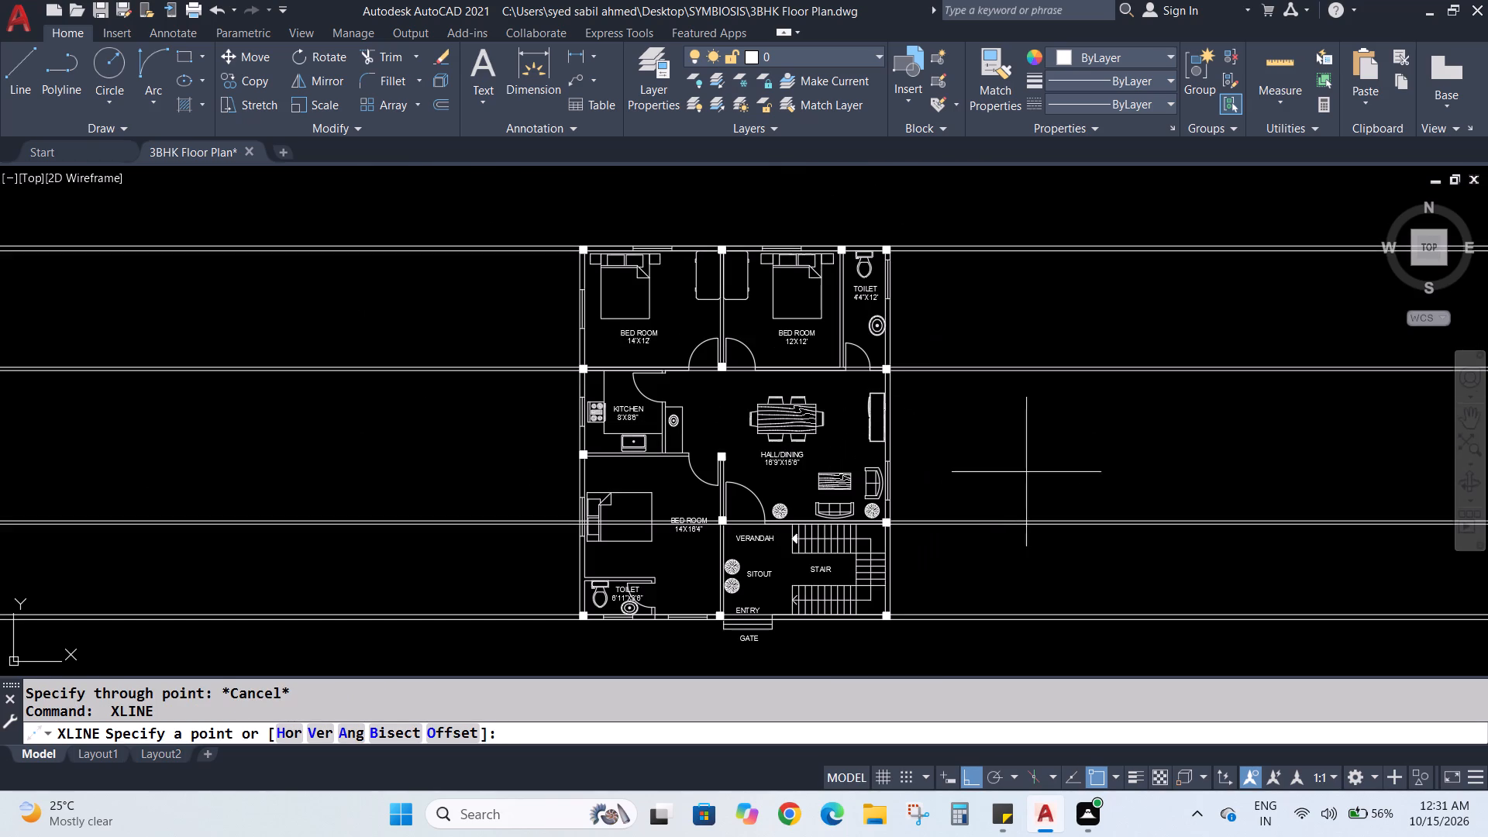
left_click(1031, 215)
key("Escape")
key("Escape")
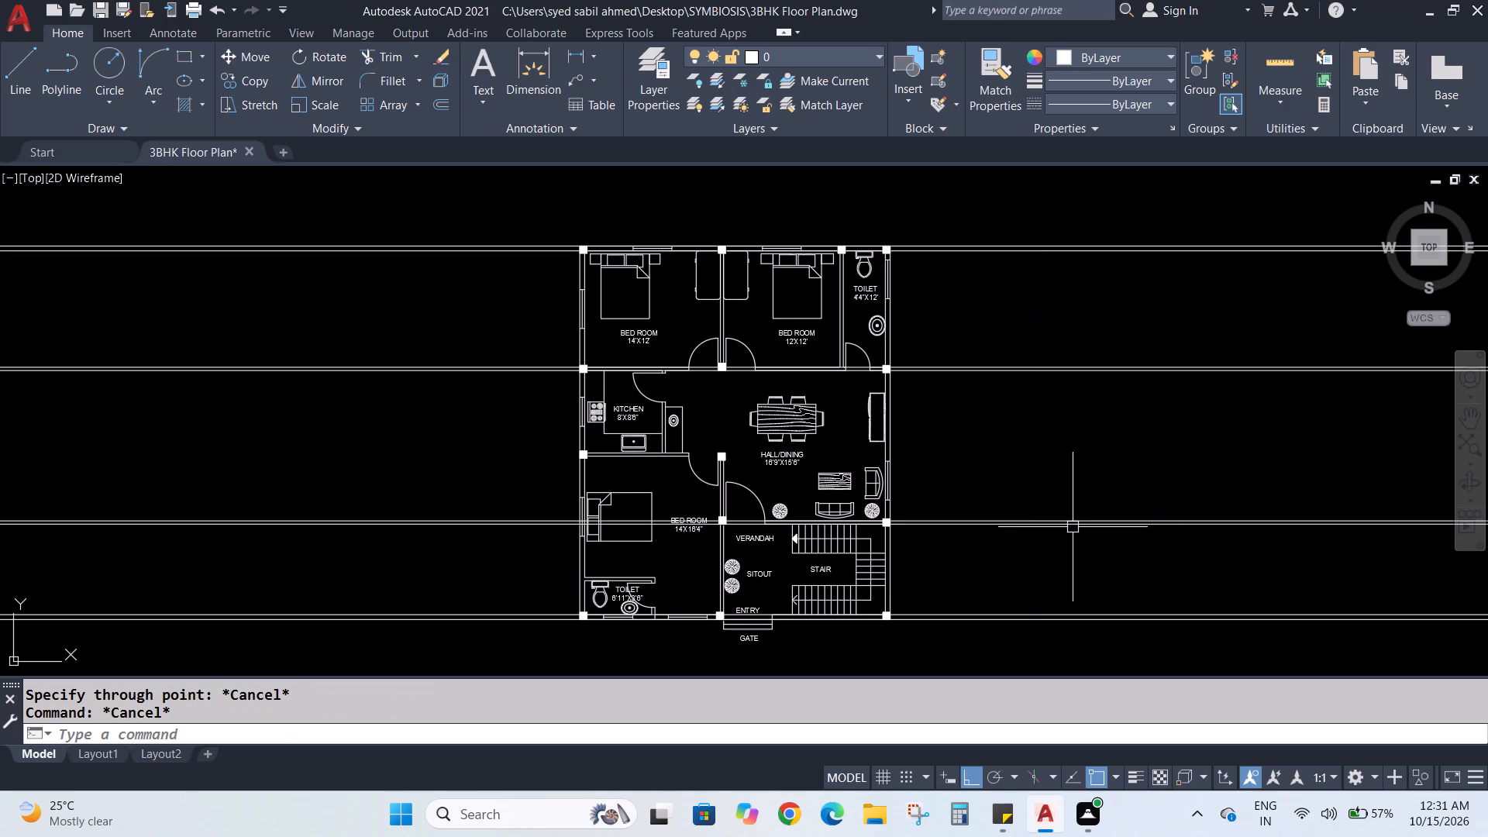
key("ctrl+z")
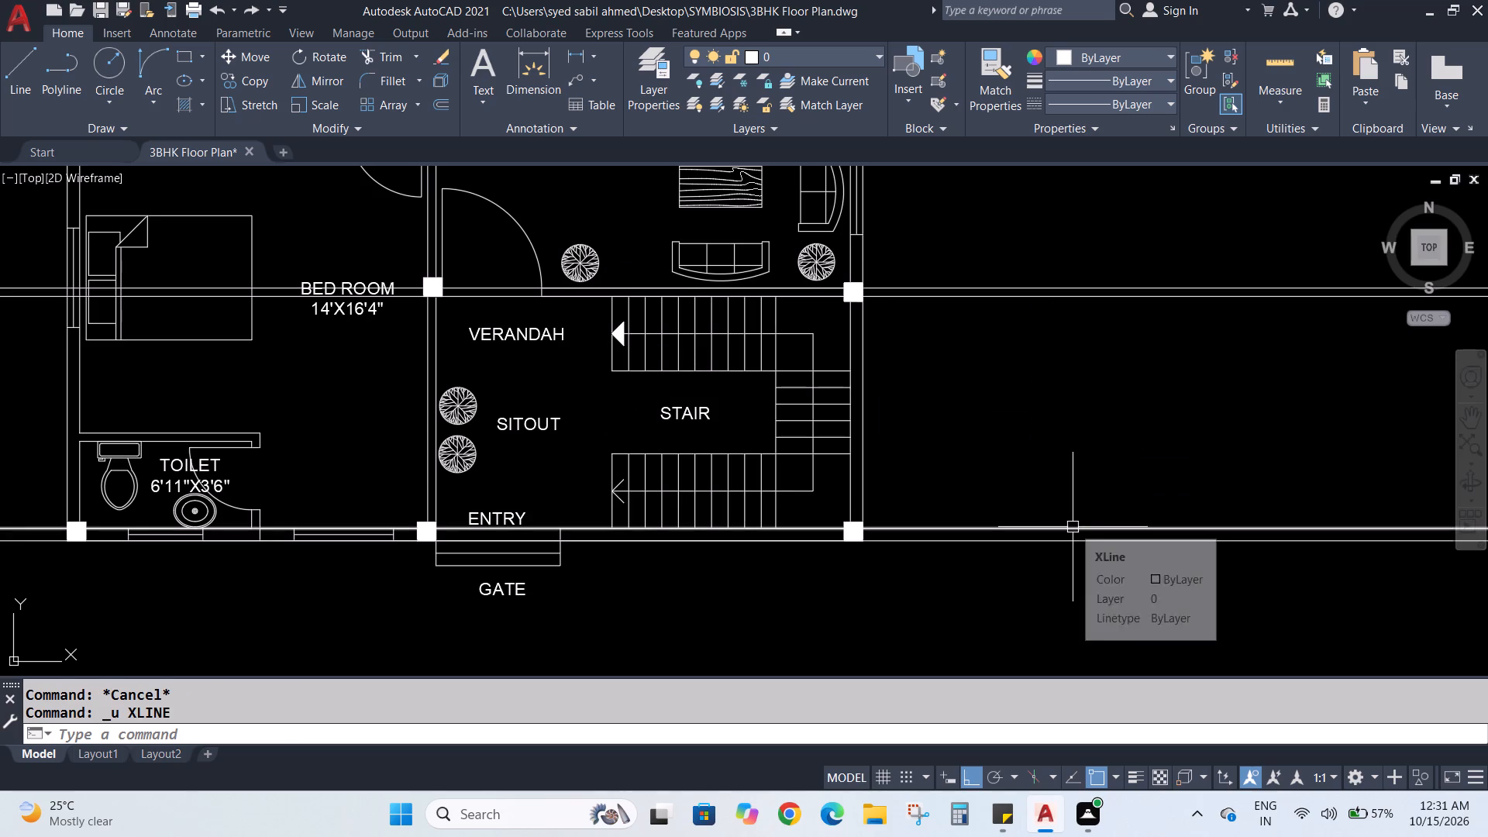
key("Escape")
Select the horizontal construction lines along all four walls and set their colour to orange 242,103,34.
scroll(1071, 528, "down", 4)
left_click_drag(1129, 313, 1158, 483)
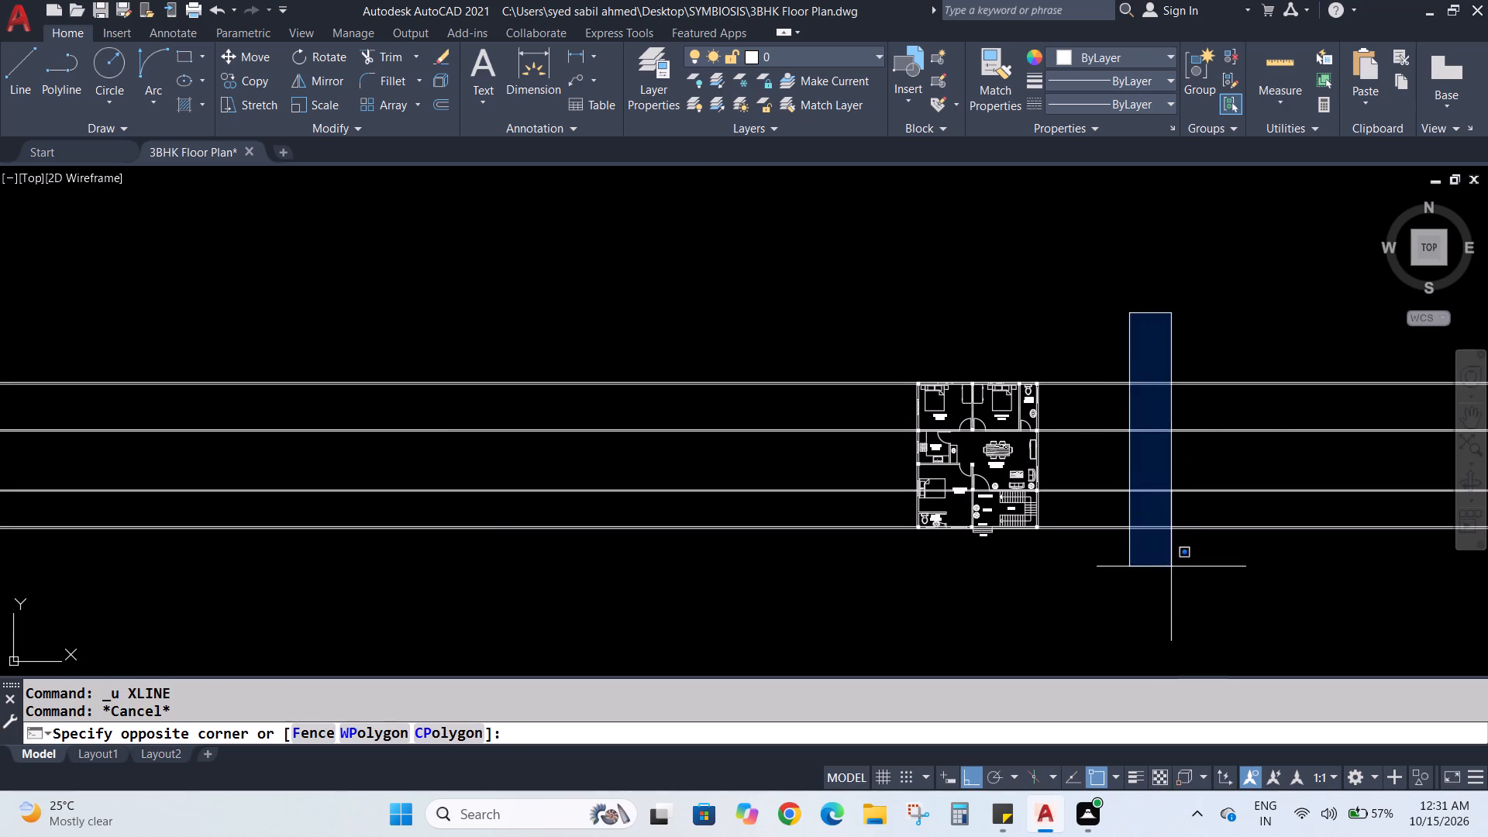
left_click(1169, 598)
left_click(1091, 378)
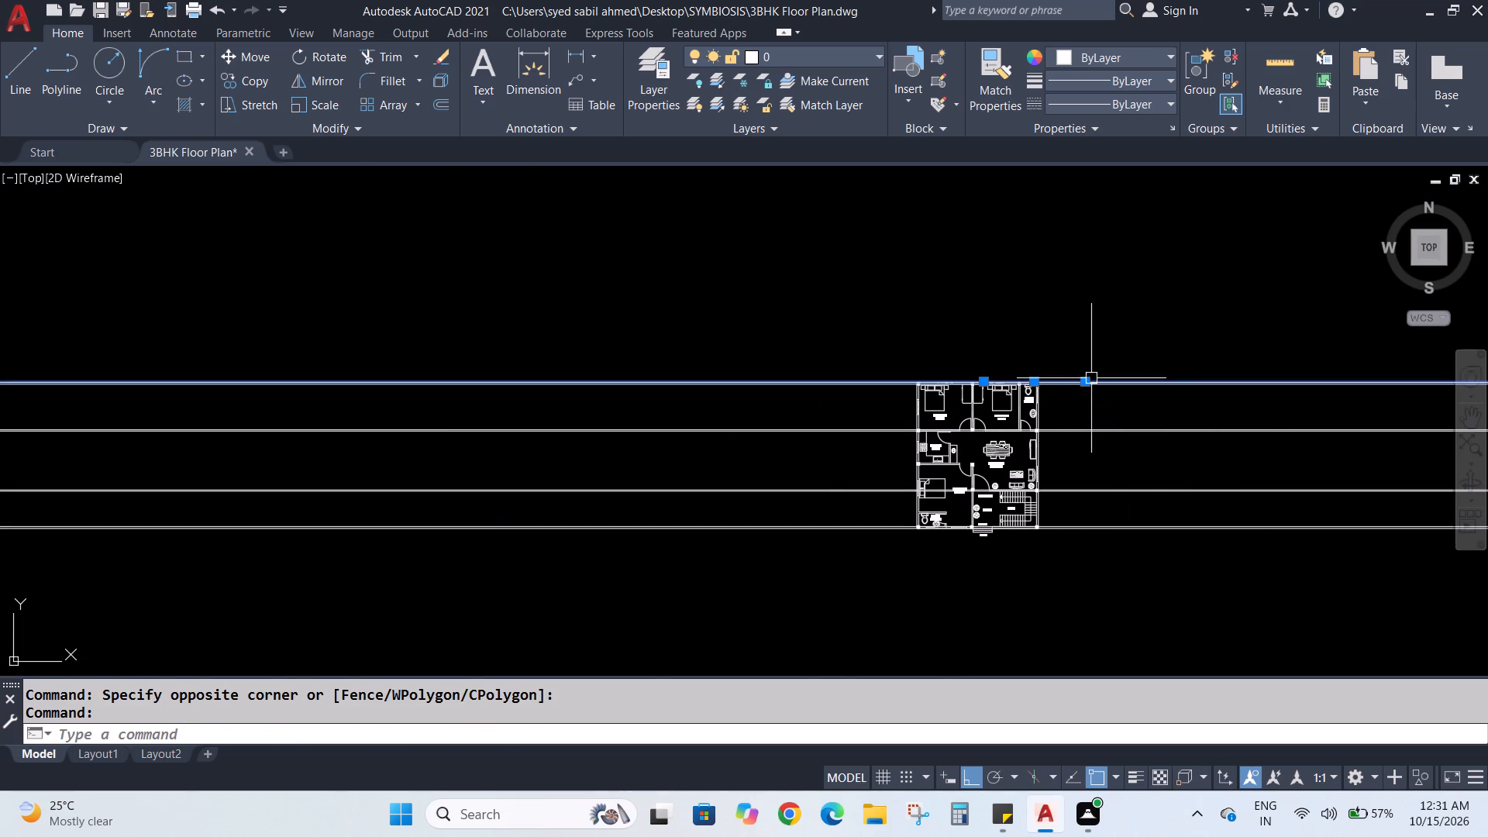
scroll(1087, 407, "up", 4)
left_click(1041, 323)
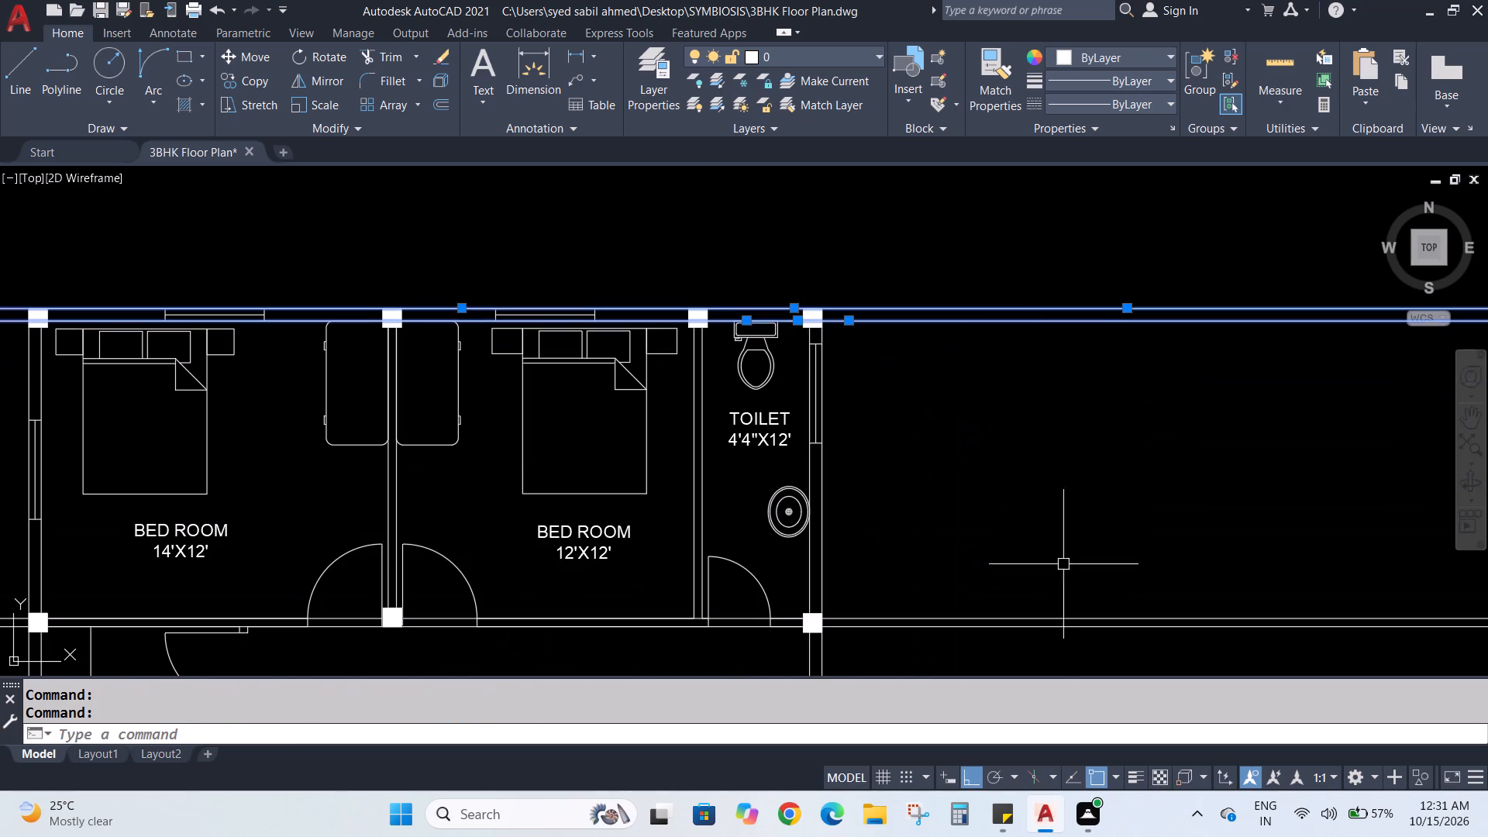
left_click(1052, 619)
left_click(1051, 626)
scroll(1038, 583, "down", 4)
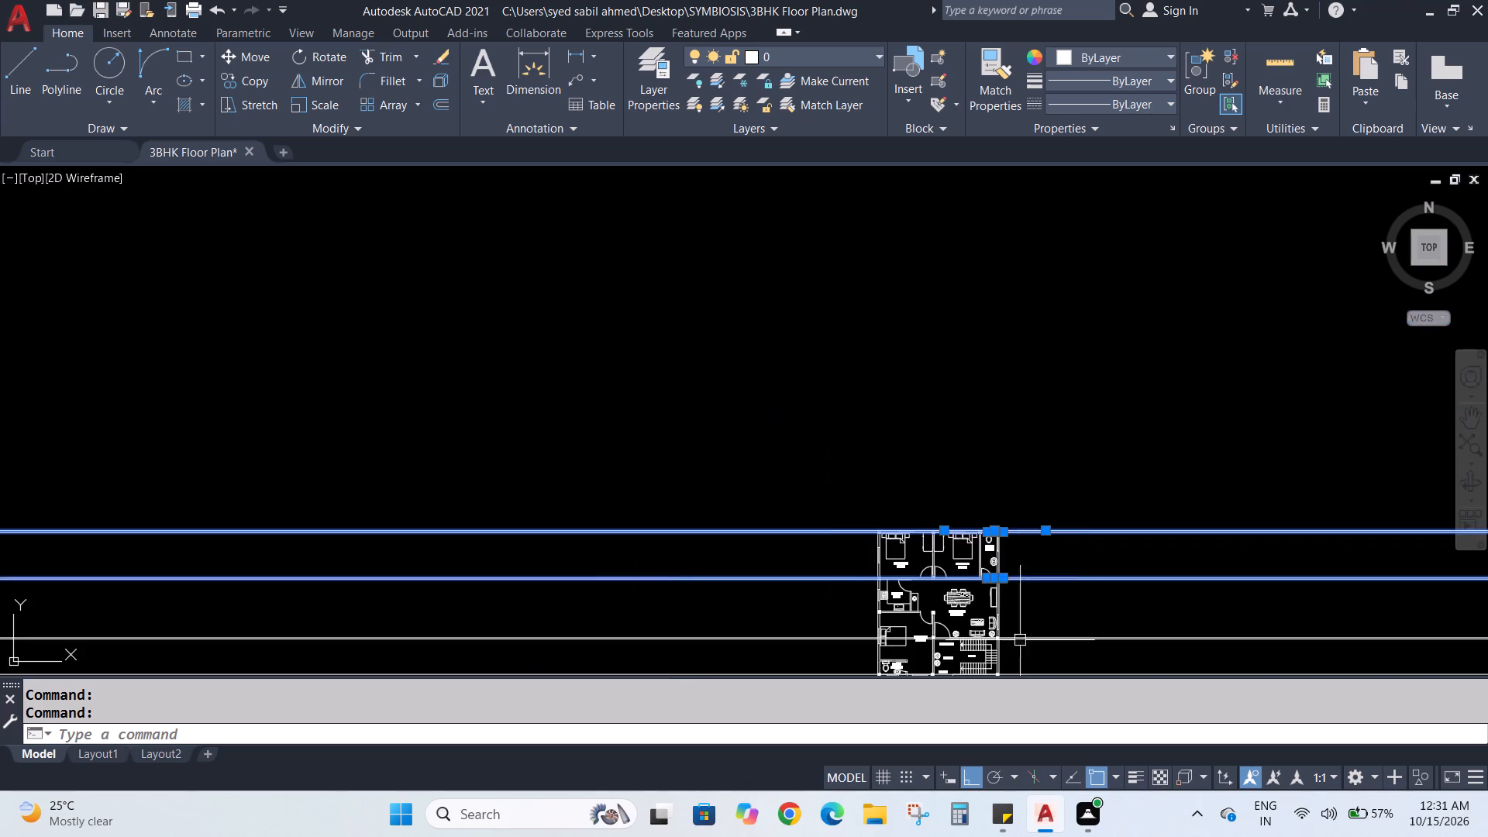
scroll(1021, 665, "up", 3)
left_click(1015, 560)
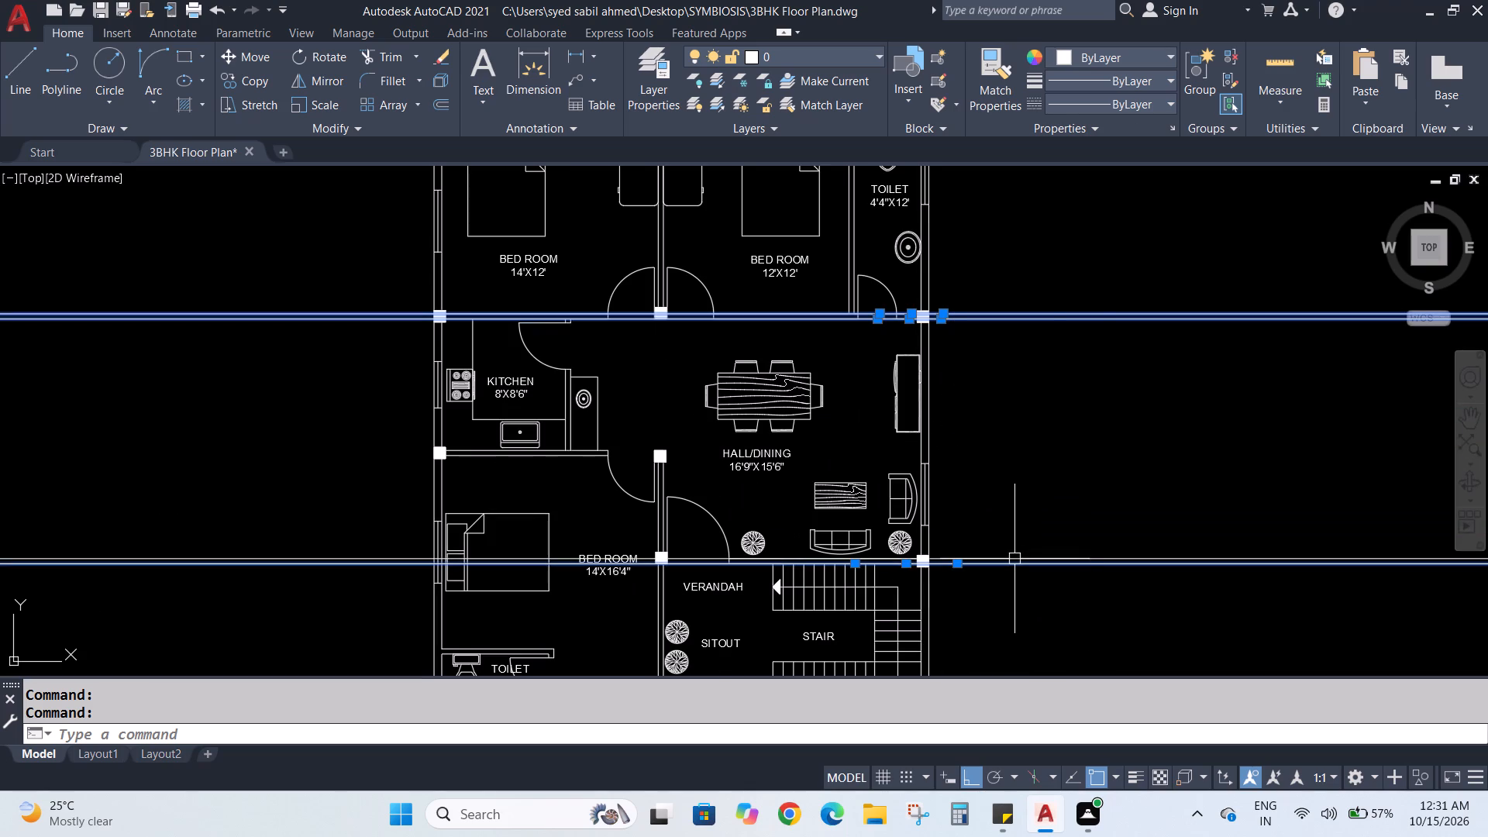
left_click(1014, 559)
left_click(1016, 555)
scroll(1016, 555, "down", 5)
scroll(1032, 625, "up", 3)
scroll(1004, 439, "up", 3)
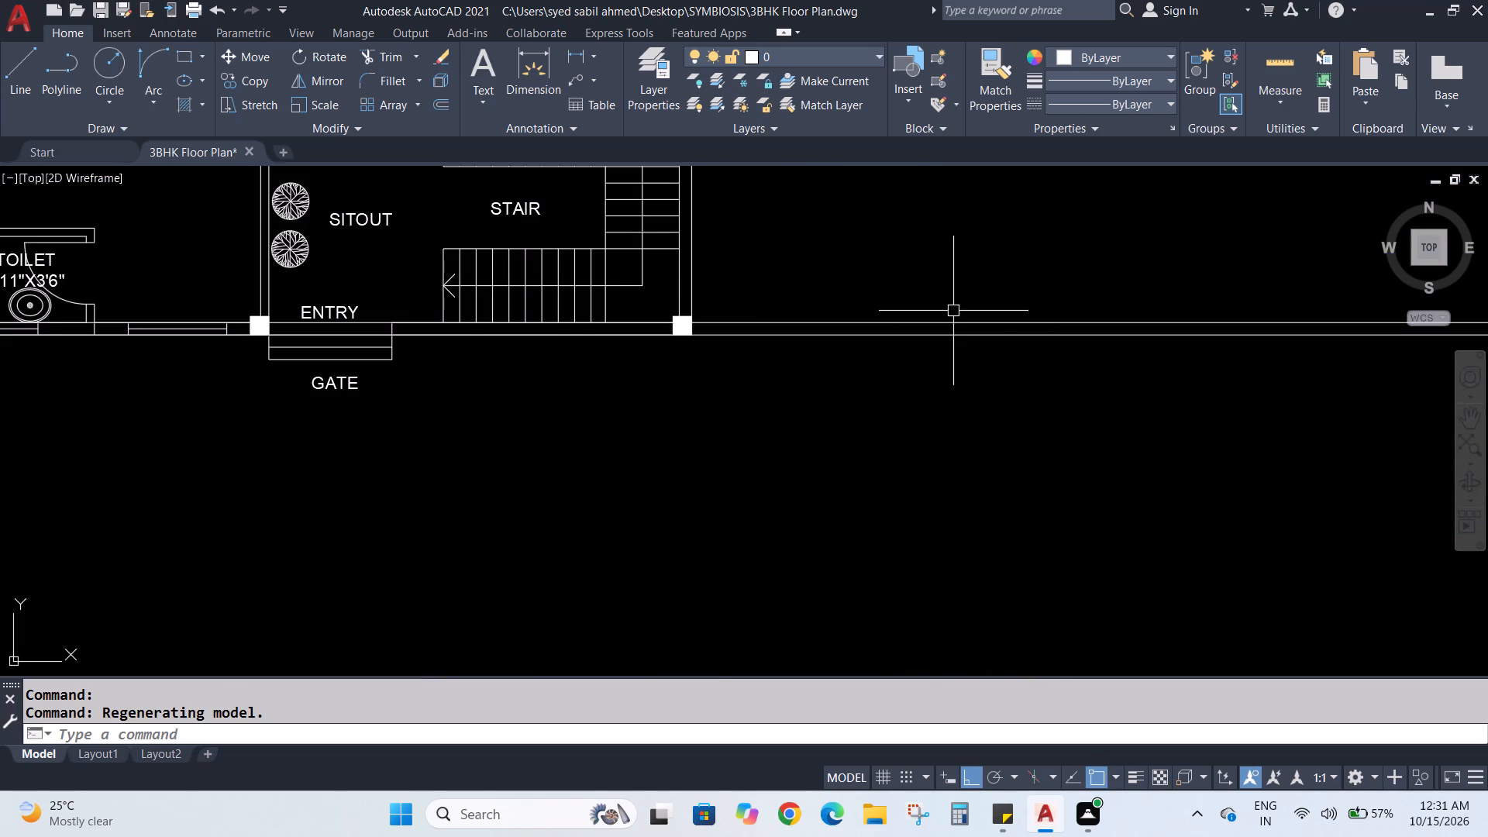
left_click(948, 323)
left_click(946, 335)
scroll(952, 412, "down", 5)
scroll(979, 366, "up", 1)
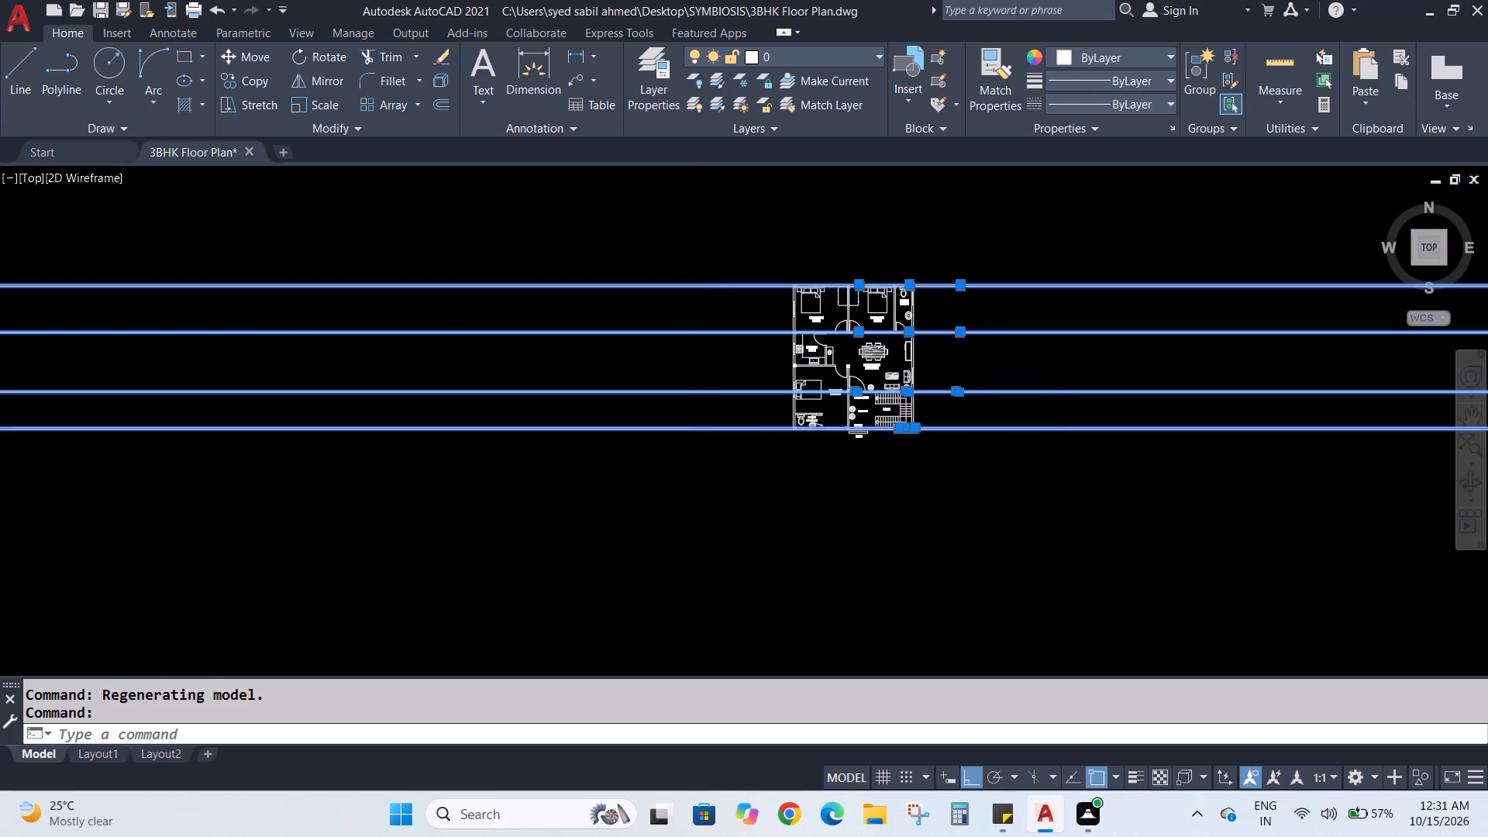
left_click(1069, 52)
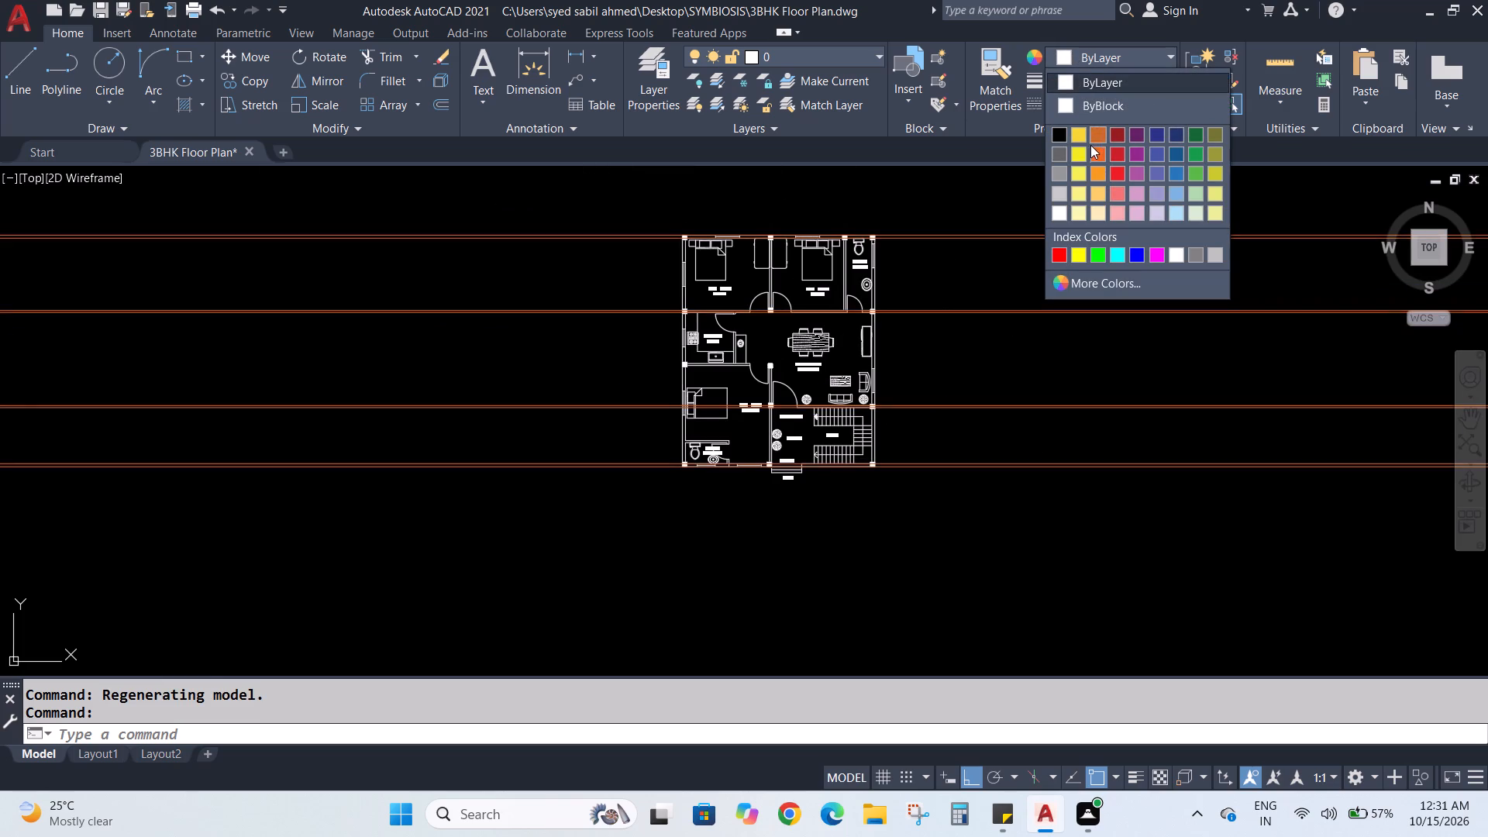
left_click(1094, 153)
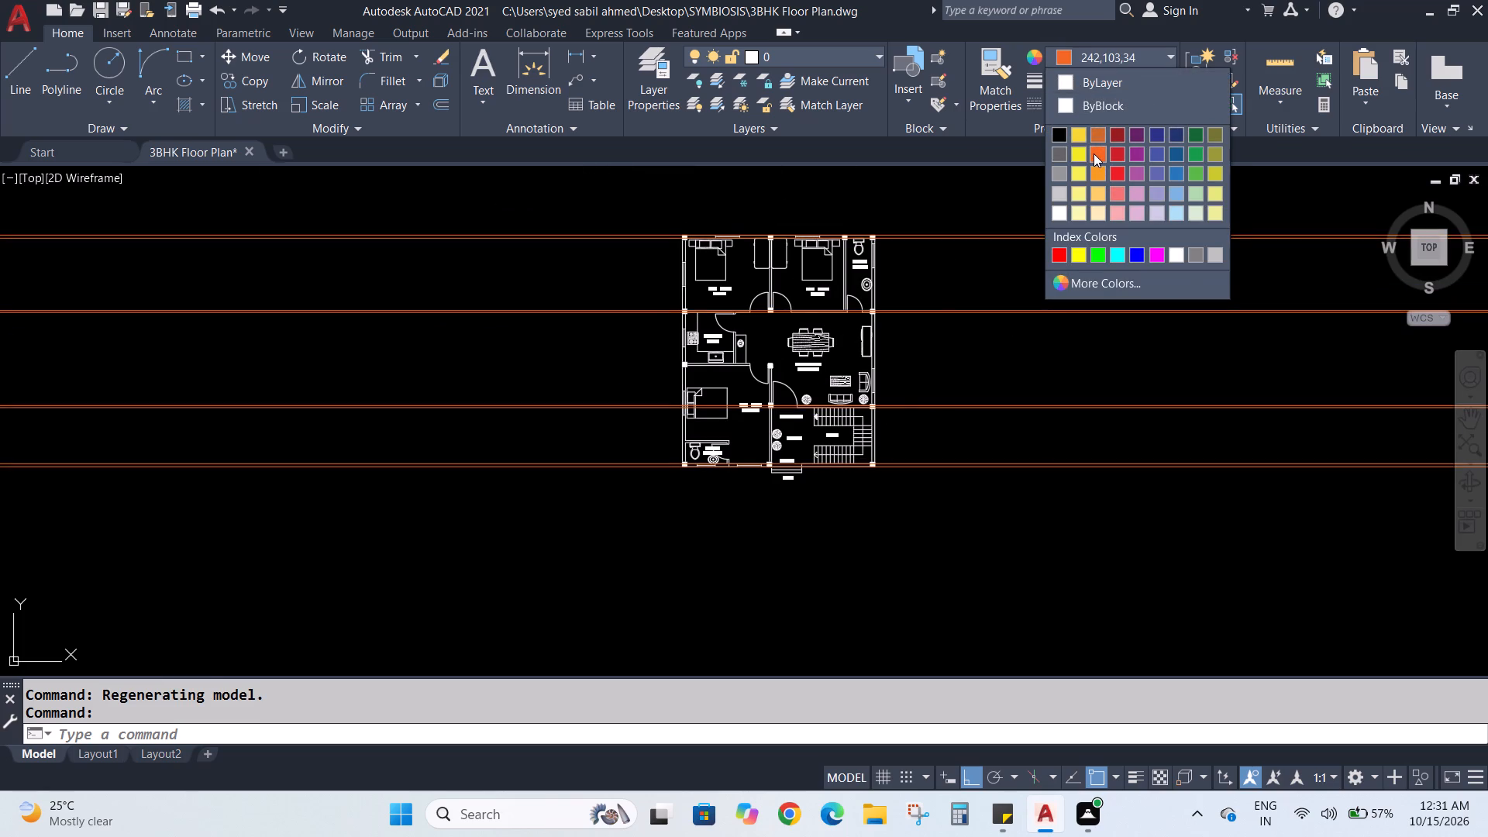
key("Escape")
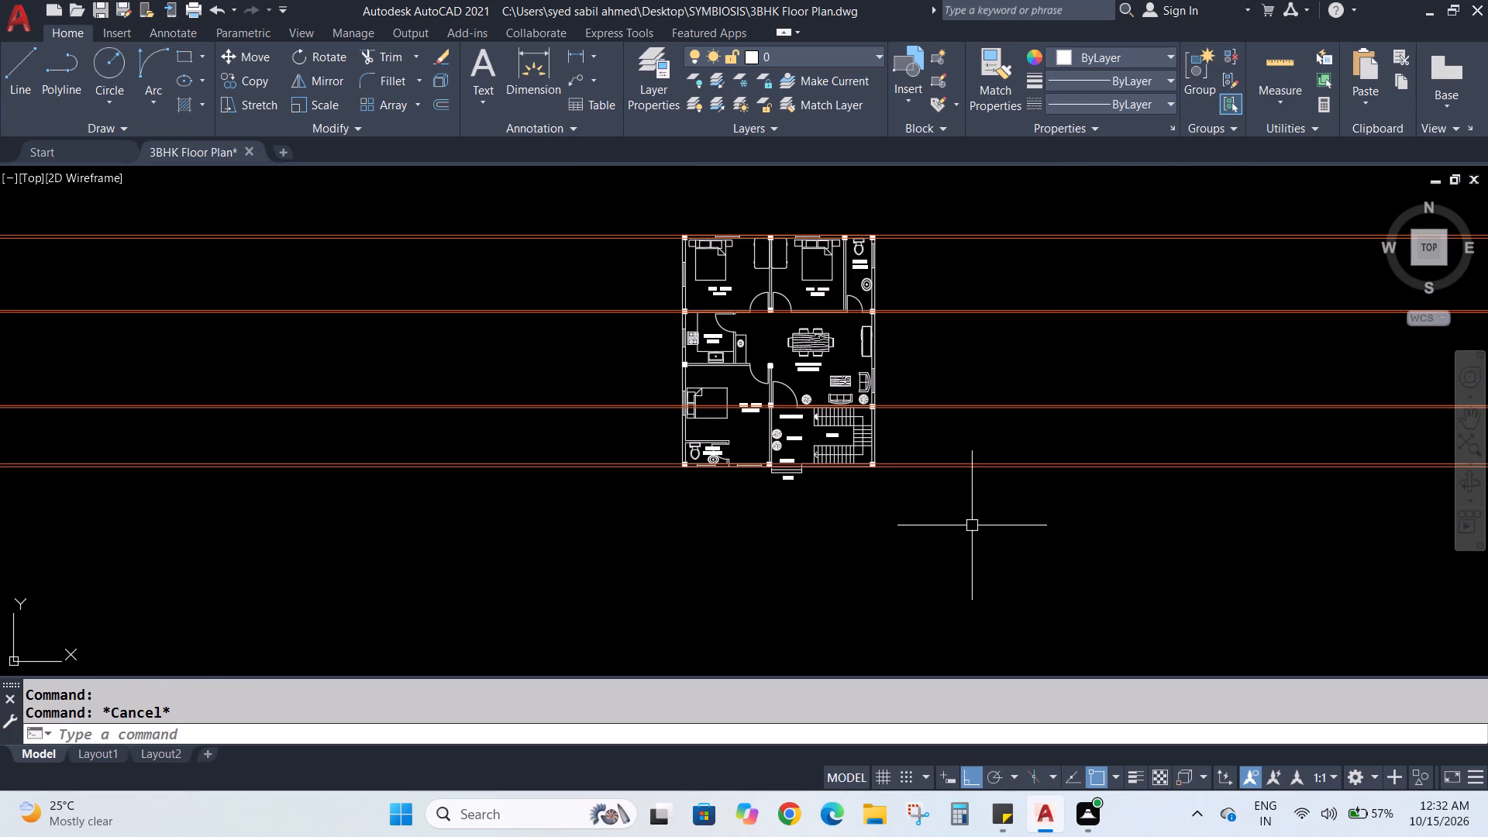
key("Escape")
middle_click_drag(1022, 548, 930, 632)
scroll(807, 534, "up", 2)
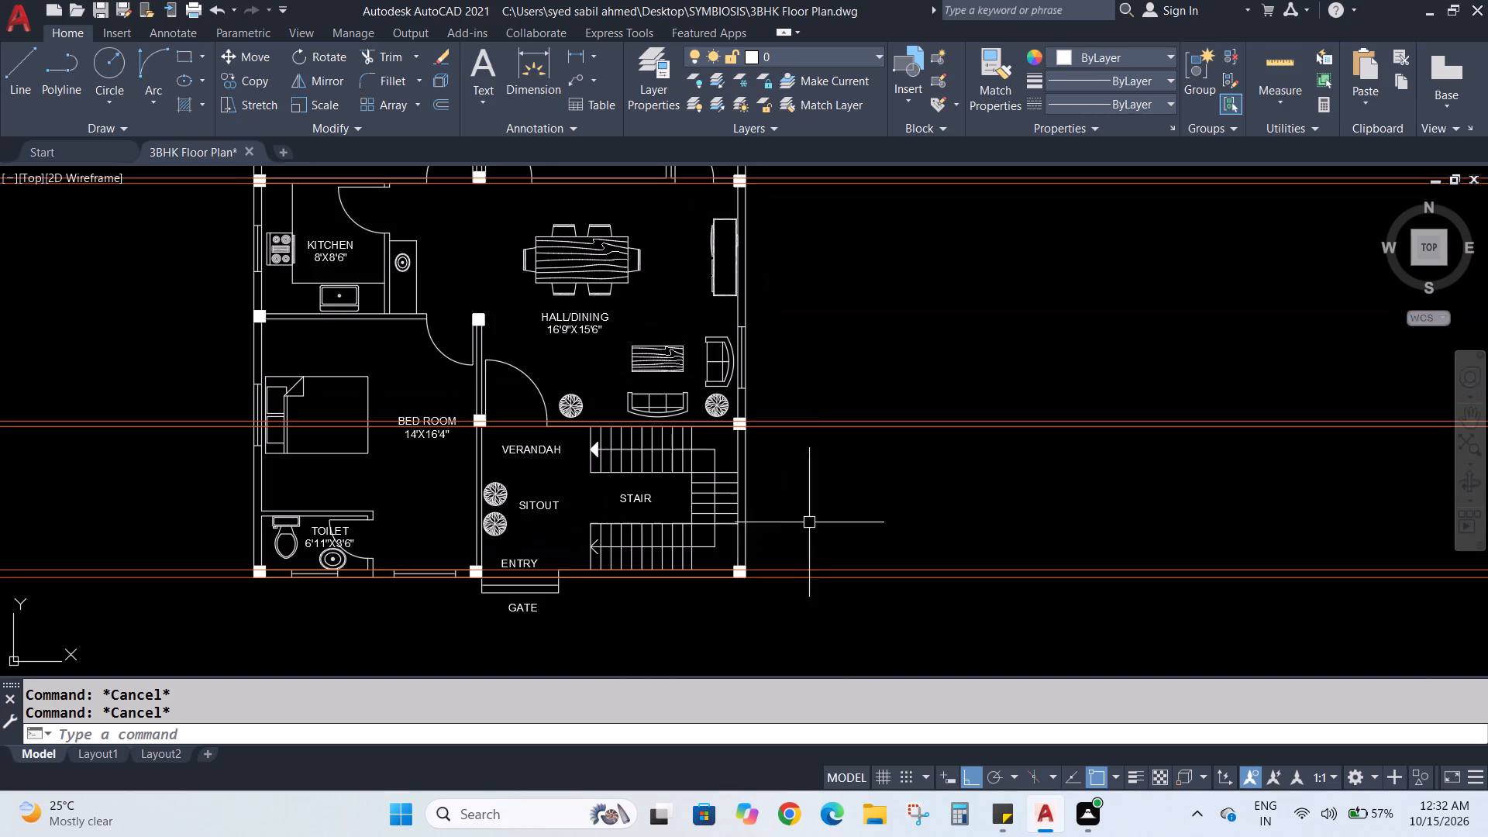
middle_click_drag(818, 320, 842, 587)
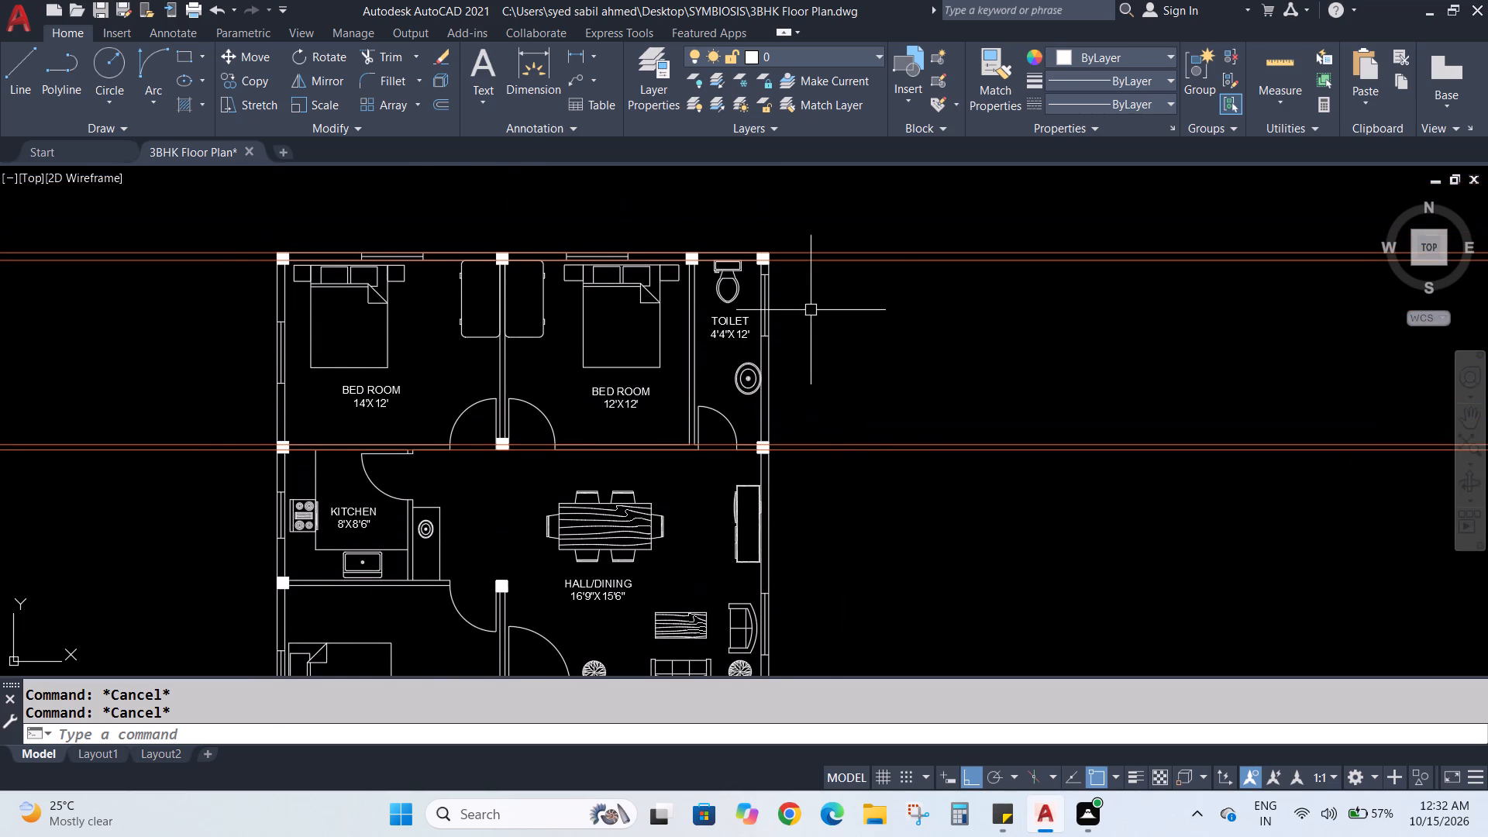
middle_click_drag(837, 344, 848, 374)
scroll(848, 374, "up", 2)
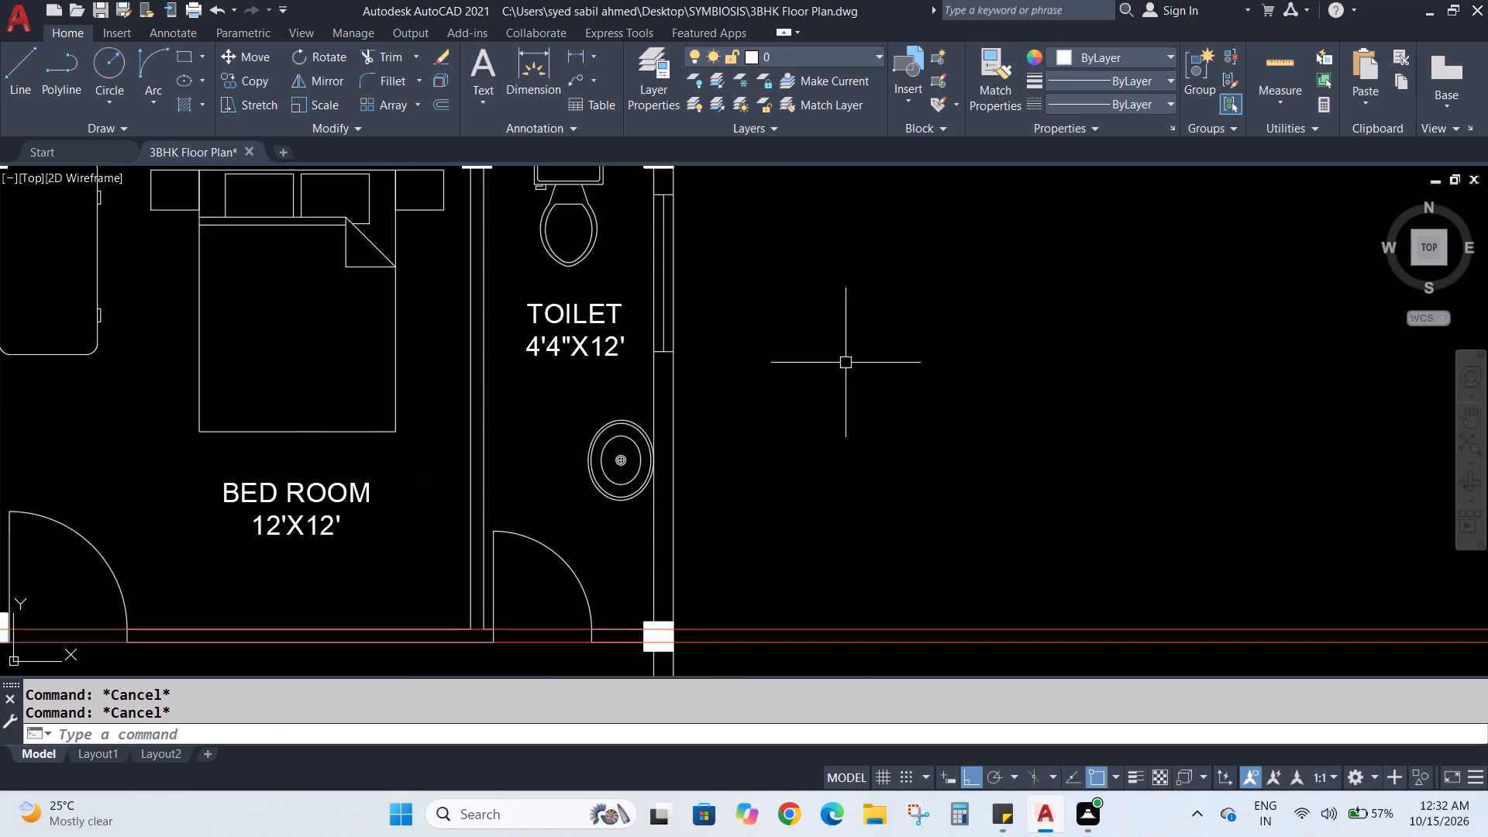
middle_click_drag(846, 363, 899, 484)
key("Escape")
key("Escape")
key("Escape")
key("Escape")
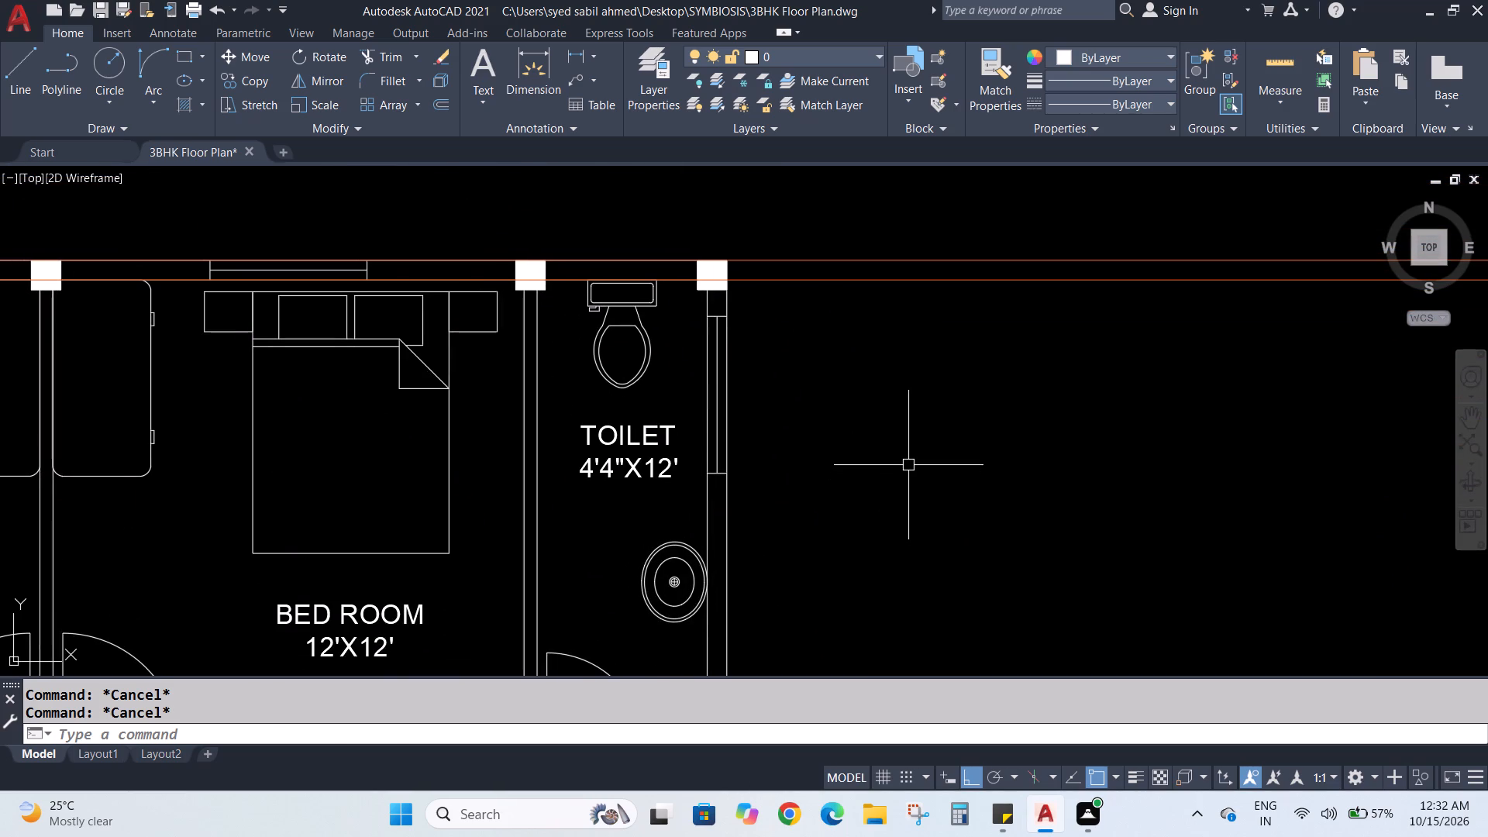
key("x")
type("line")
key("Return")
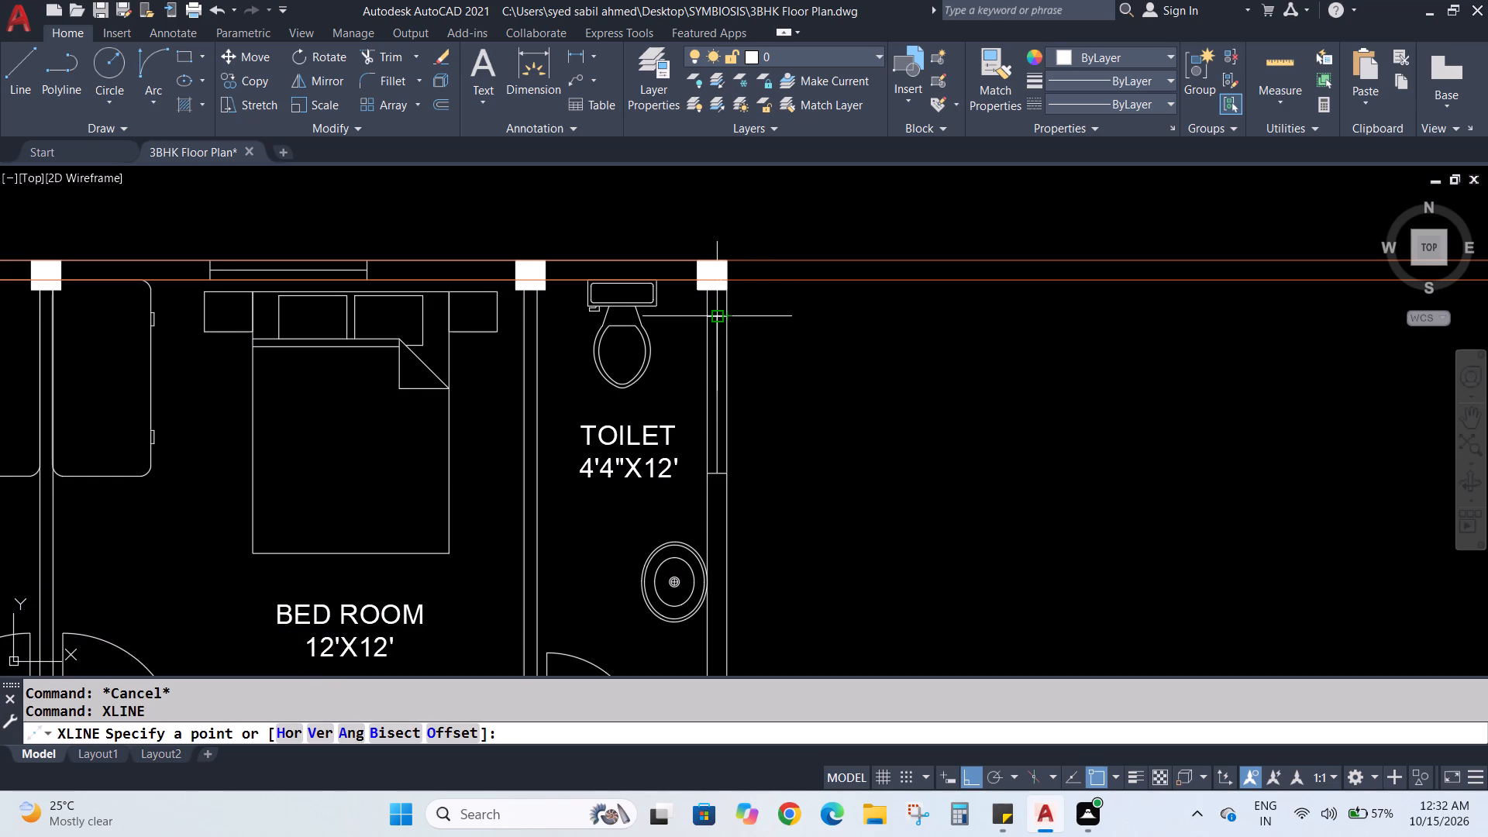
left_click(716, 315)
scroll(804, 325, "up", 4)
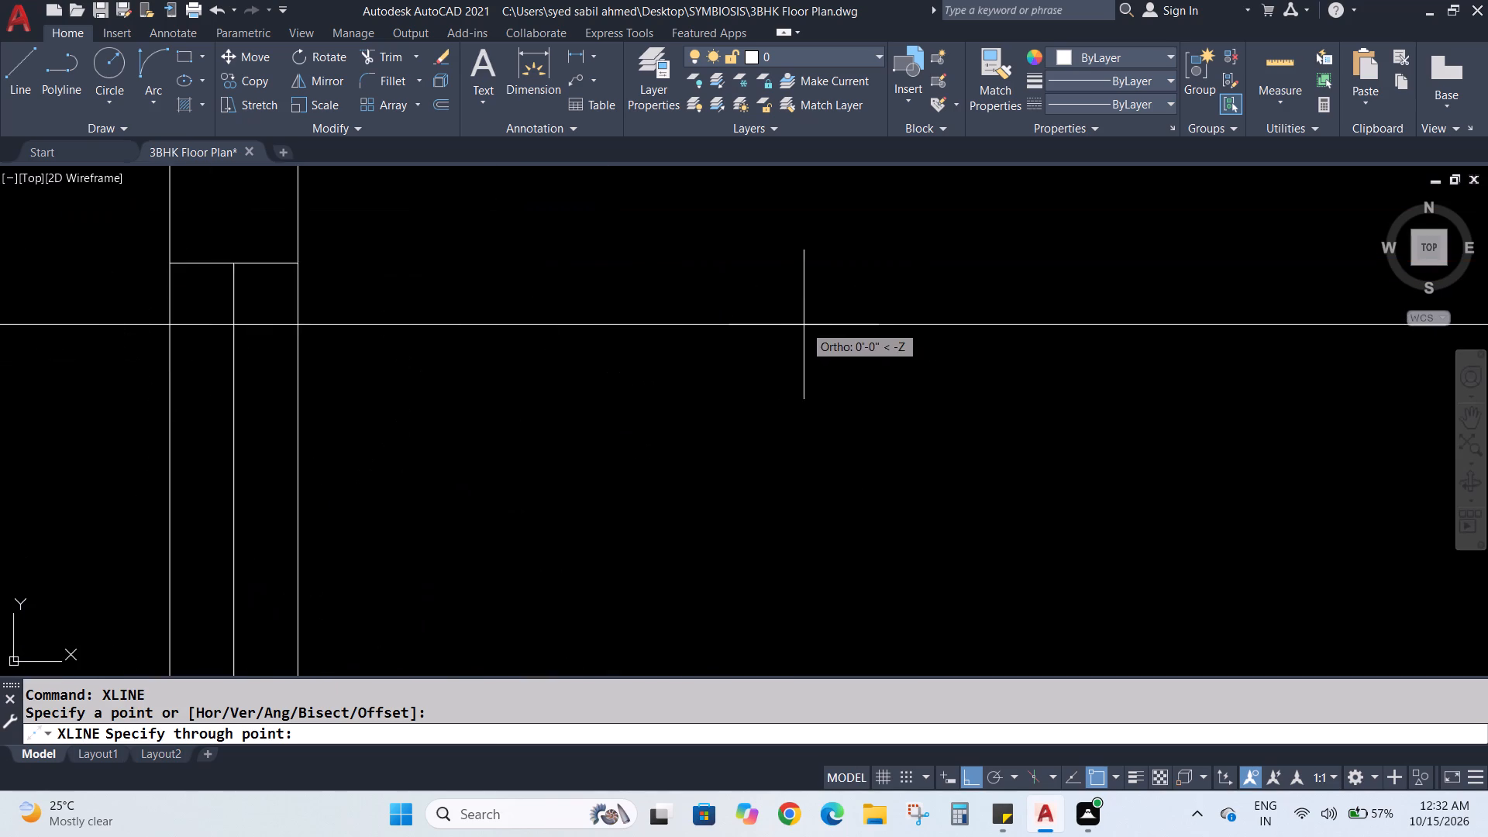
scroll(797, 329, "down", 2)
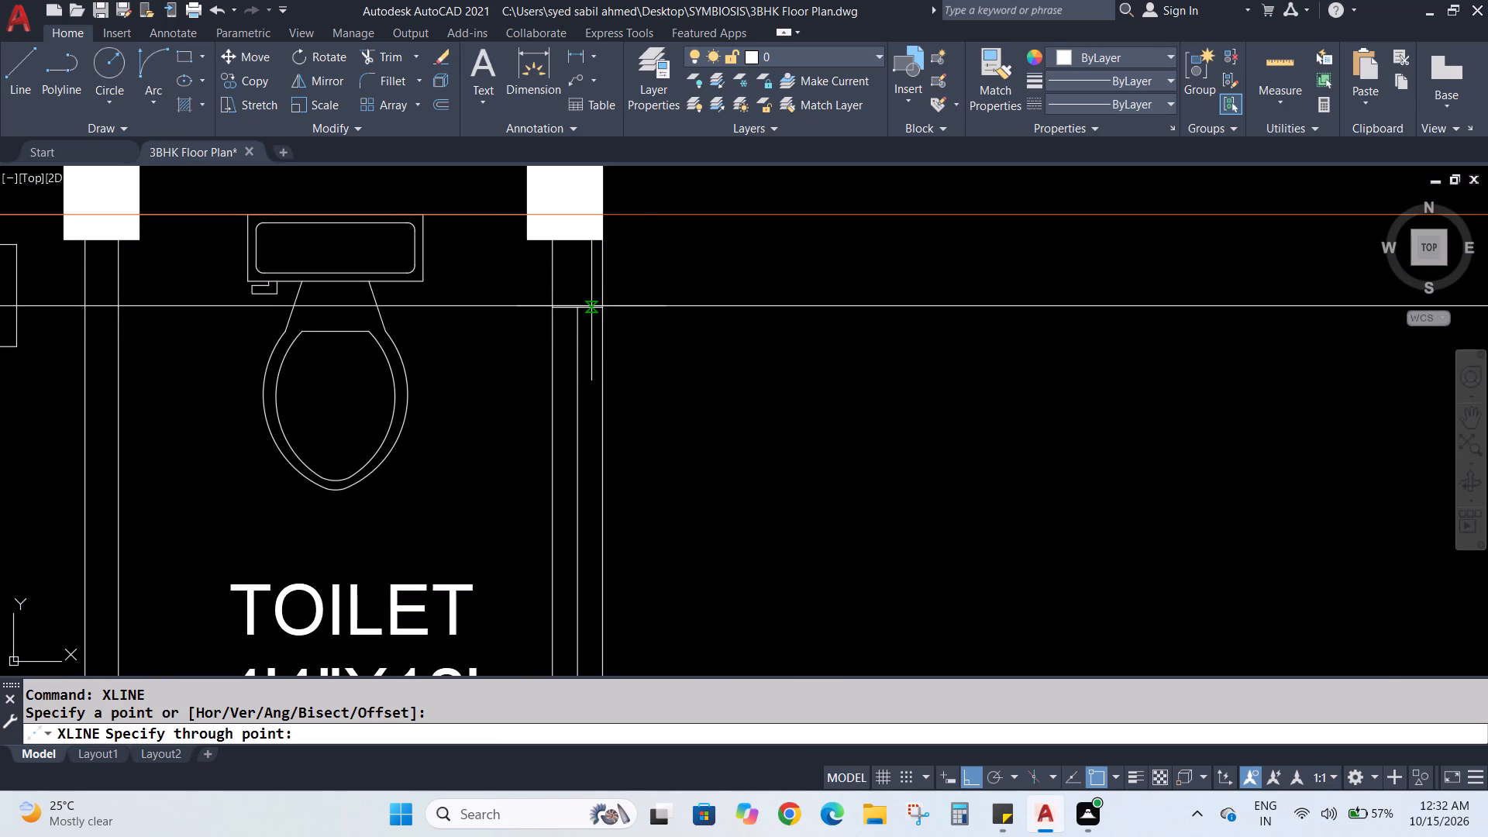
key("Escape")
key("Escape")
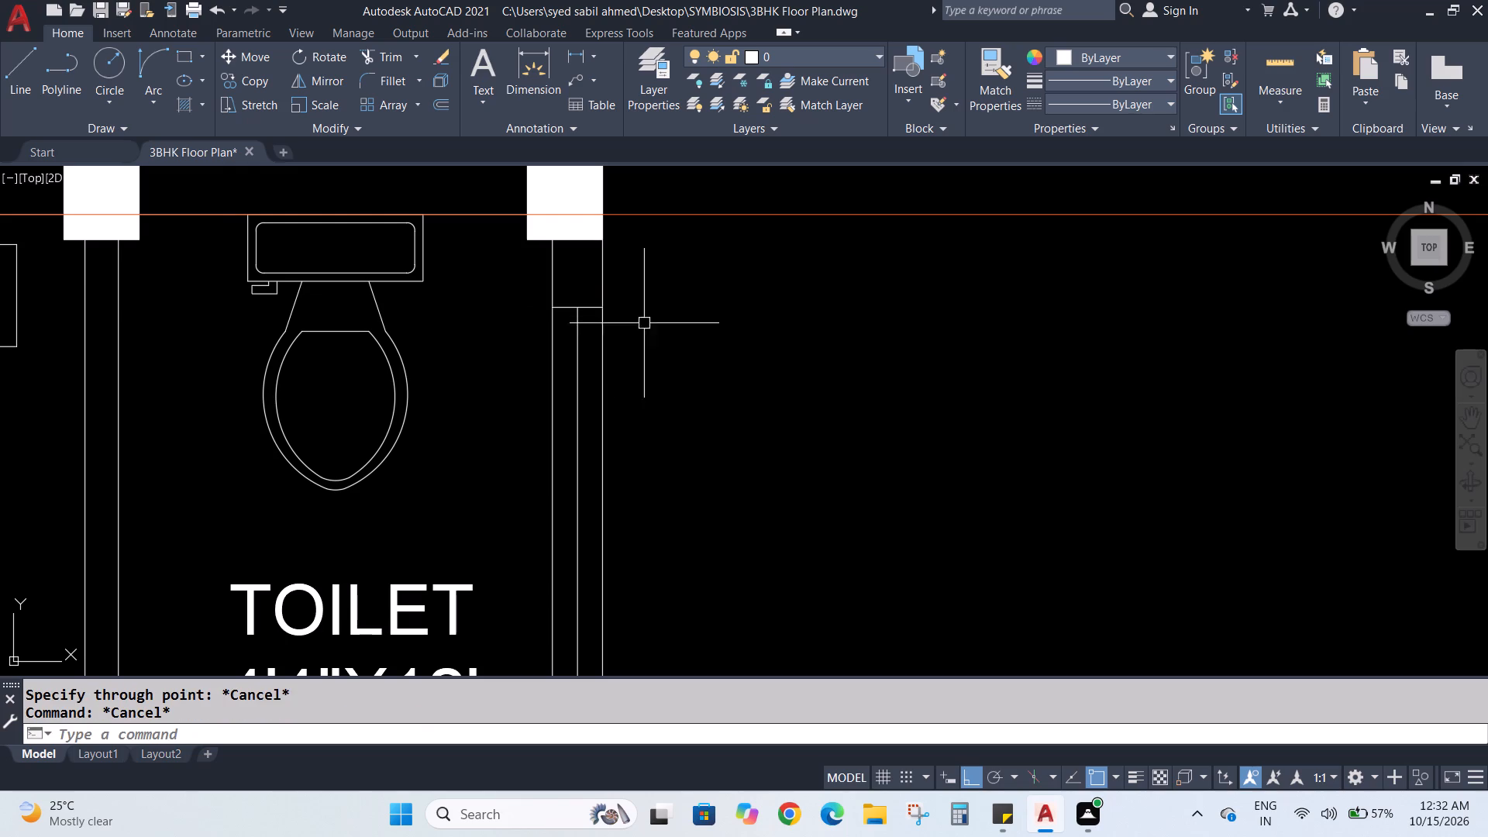
Draw horizontal construction lines (XLINE) through both ends of the window in the 4'4"X12' toilet's outer wall.
key("space")
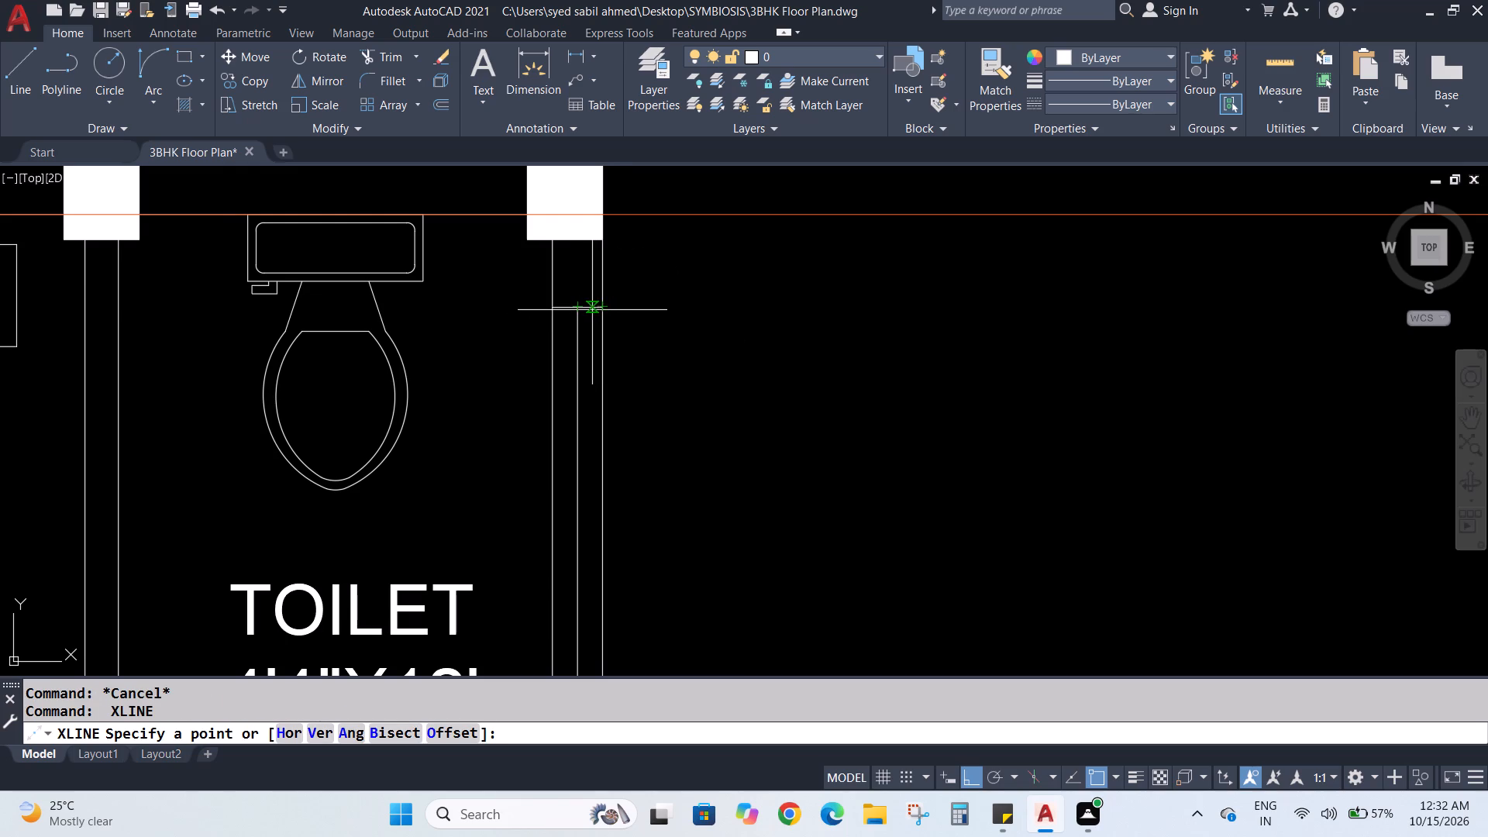
scroll(590, 310, "up", 2)
left_click(591, 304)
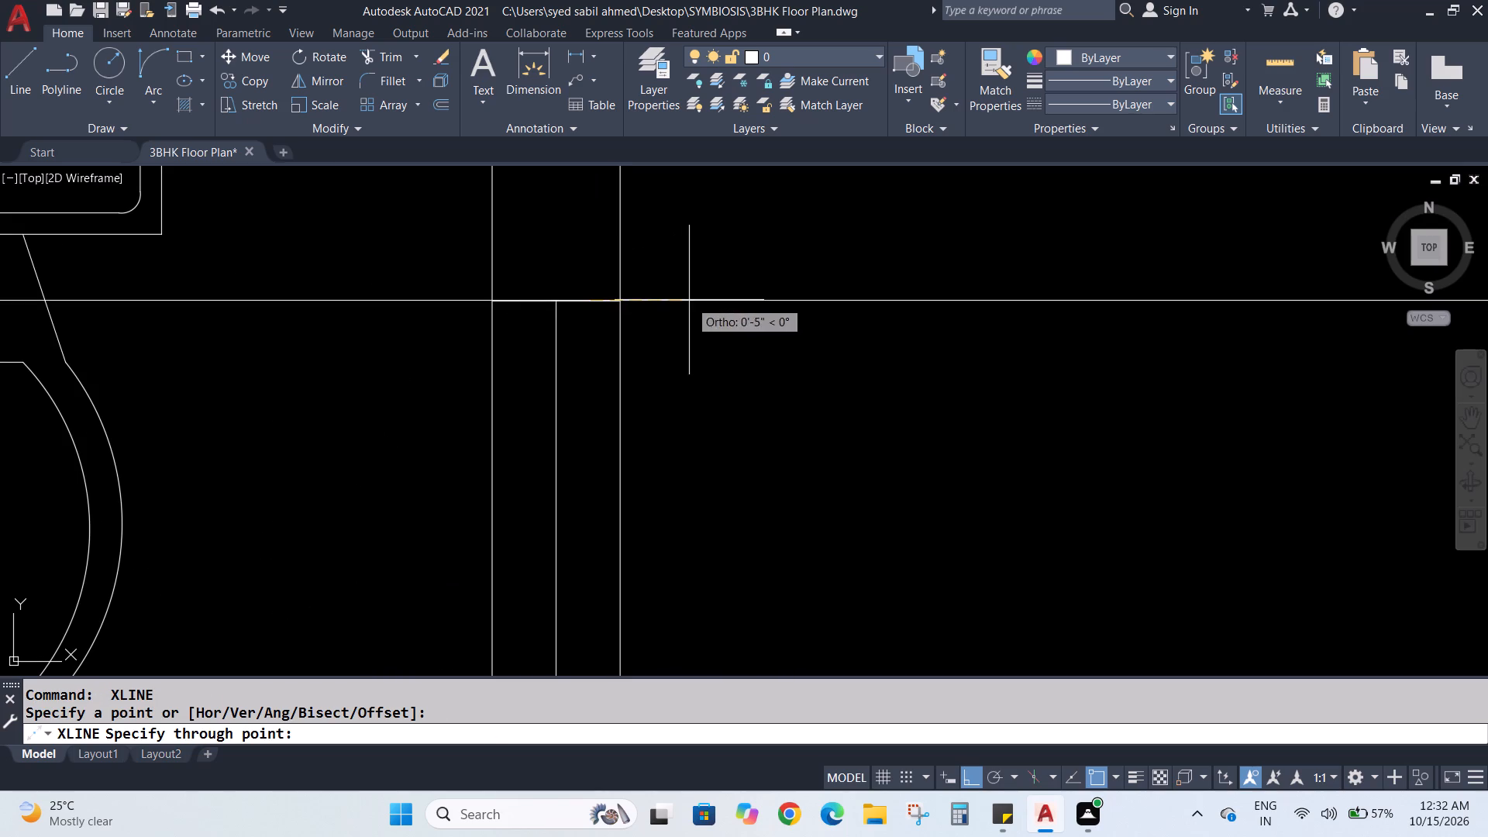
left_click(691, 301)
scroll(601, 402, "down", 4)
key("Escape")
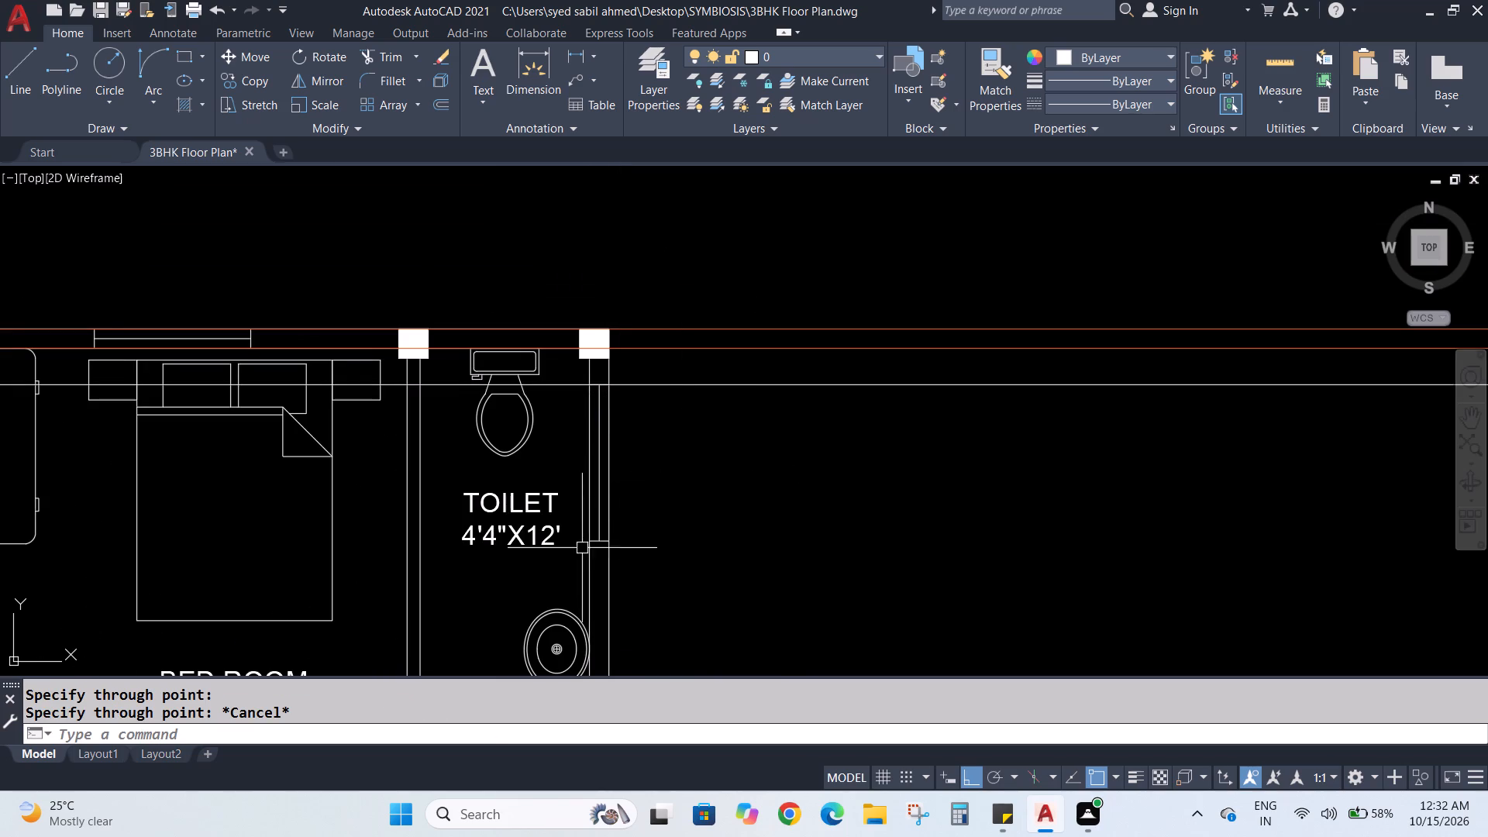
scroll(589, 556, "up", 3)
key("space")
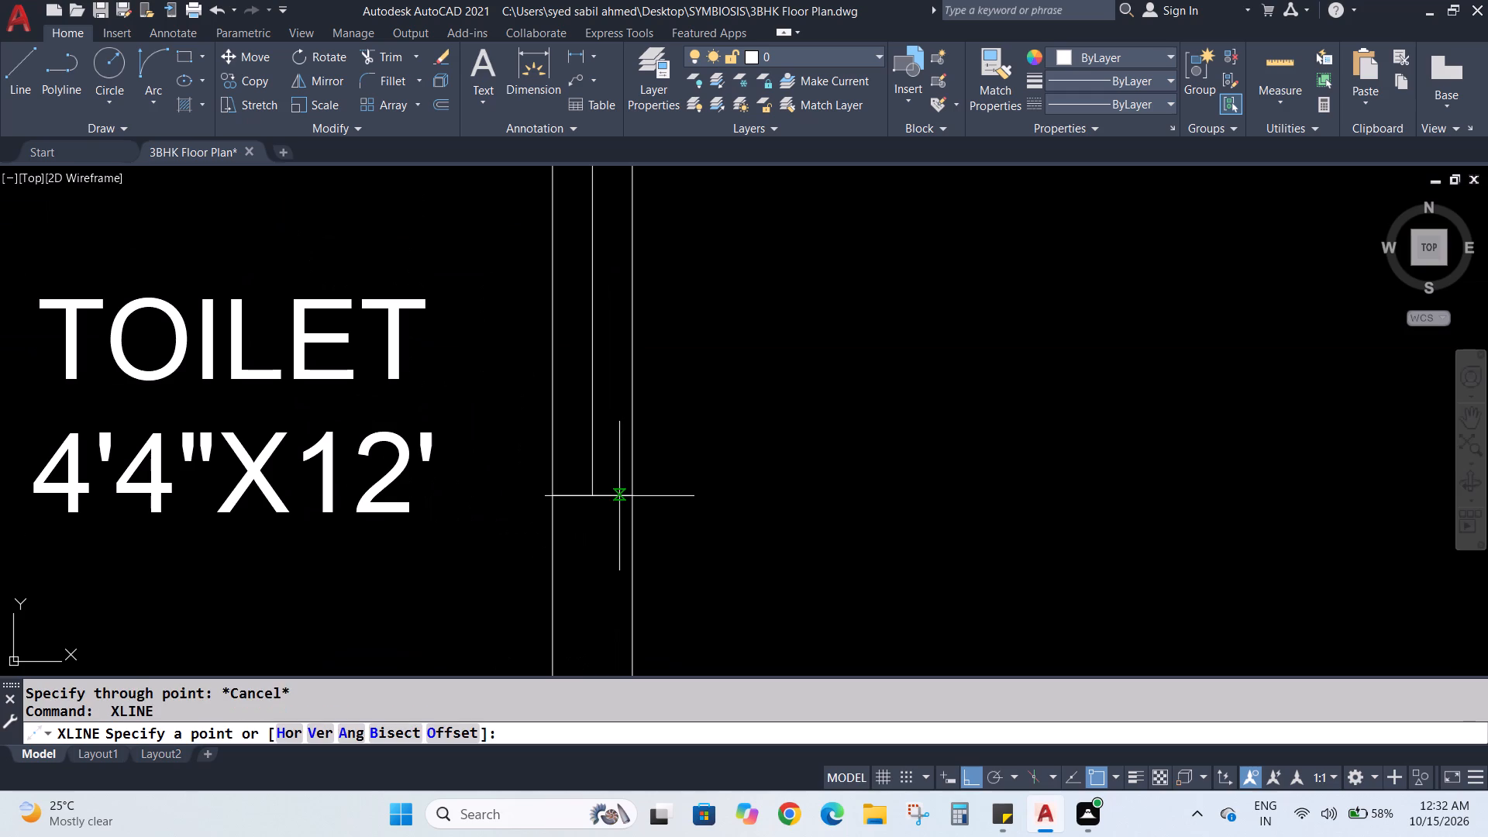
left_click(619, 496)
left_click(752, 487)
key("Escape")
scroll(753, 487, "down", 3)
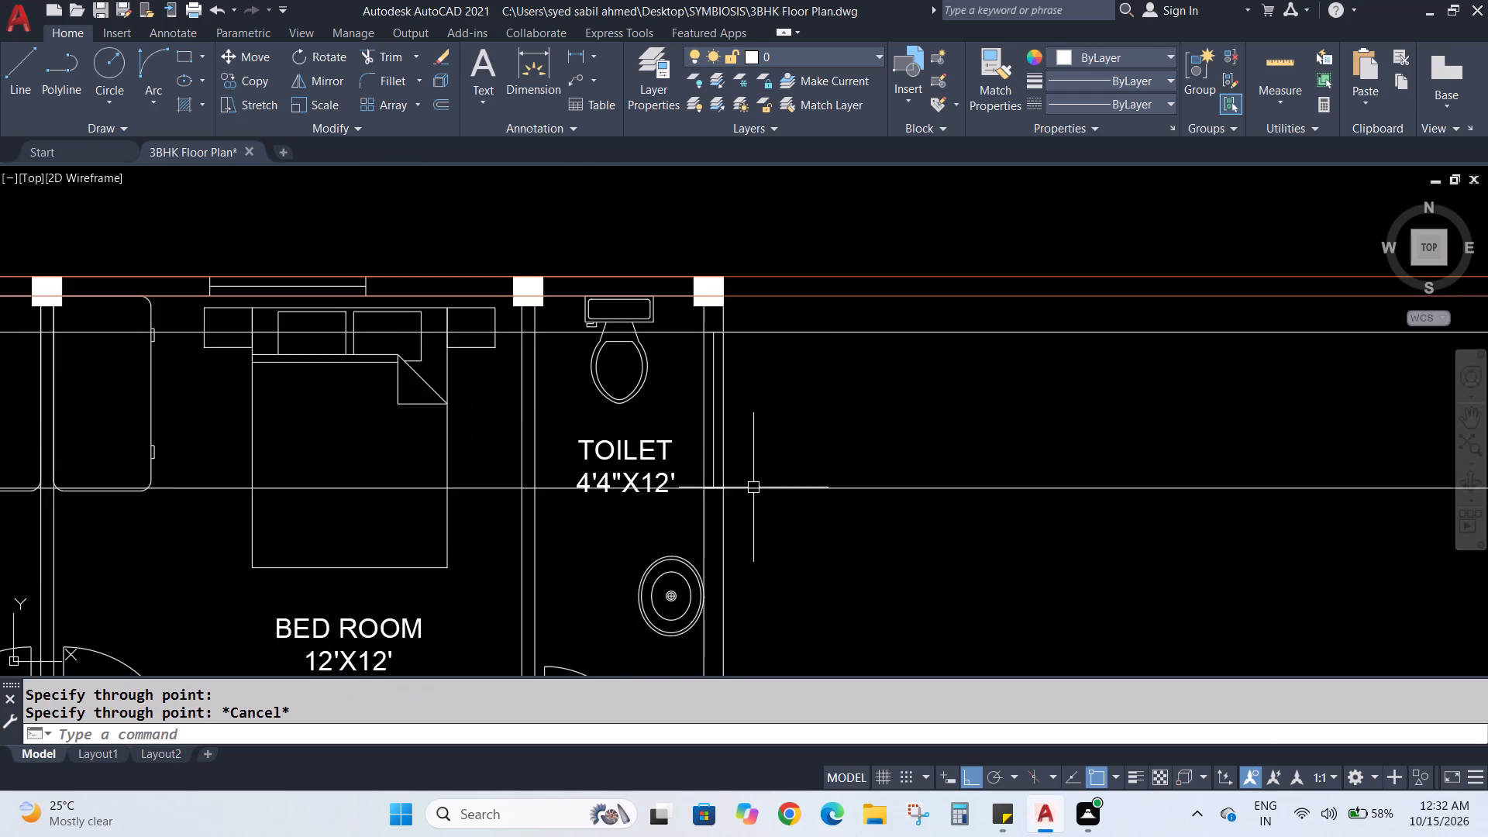
Draw horizontal construction lines through both ends of the window in the hall/dining room's outer wall, beside the armchair.
scroll(755, 516, "down", 3)
scroll(805, 663, "up", 1)
middle_click_drag(805, 649, 739, 303)
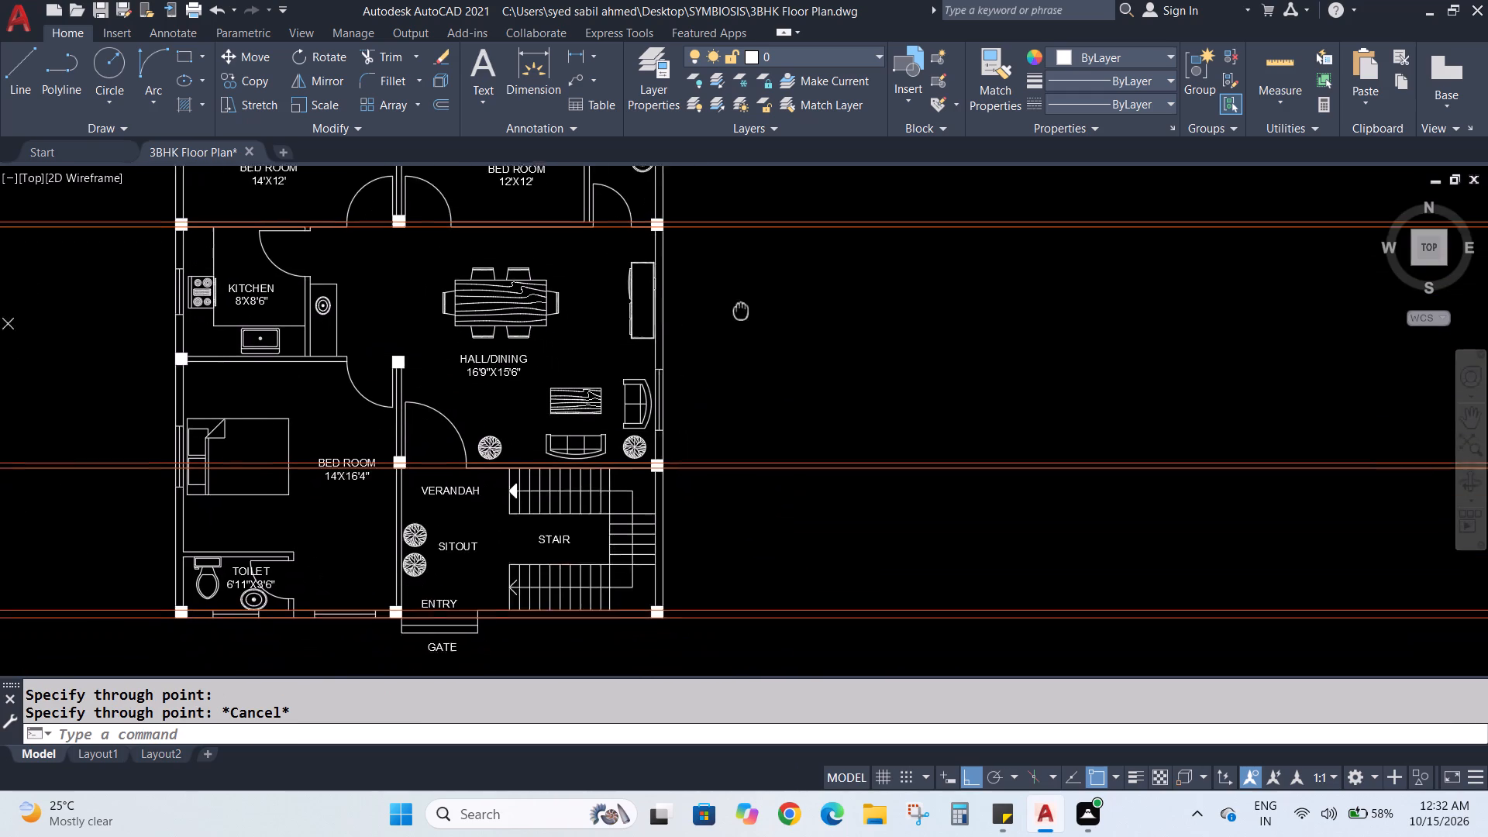
middle_click_drag(739, 303, 735, 294)
scroll(656, 358, "up", 4)
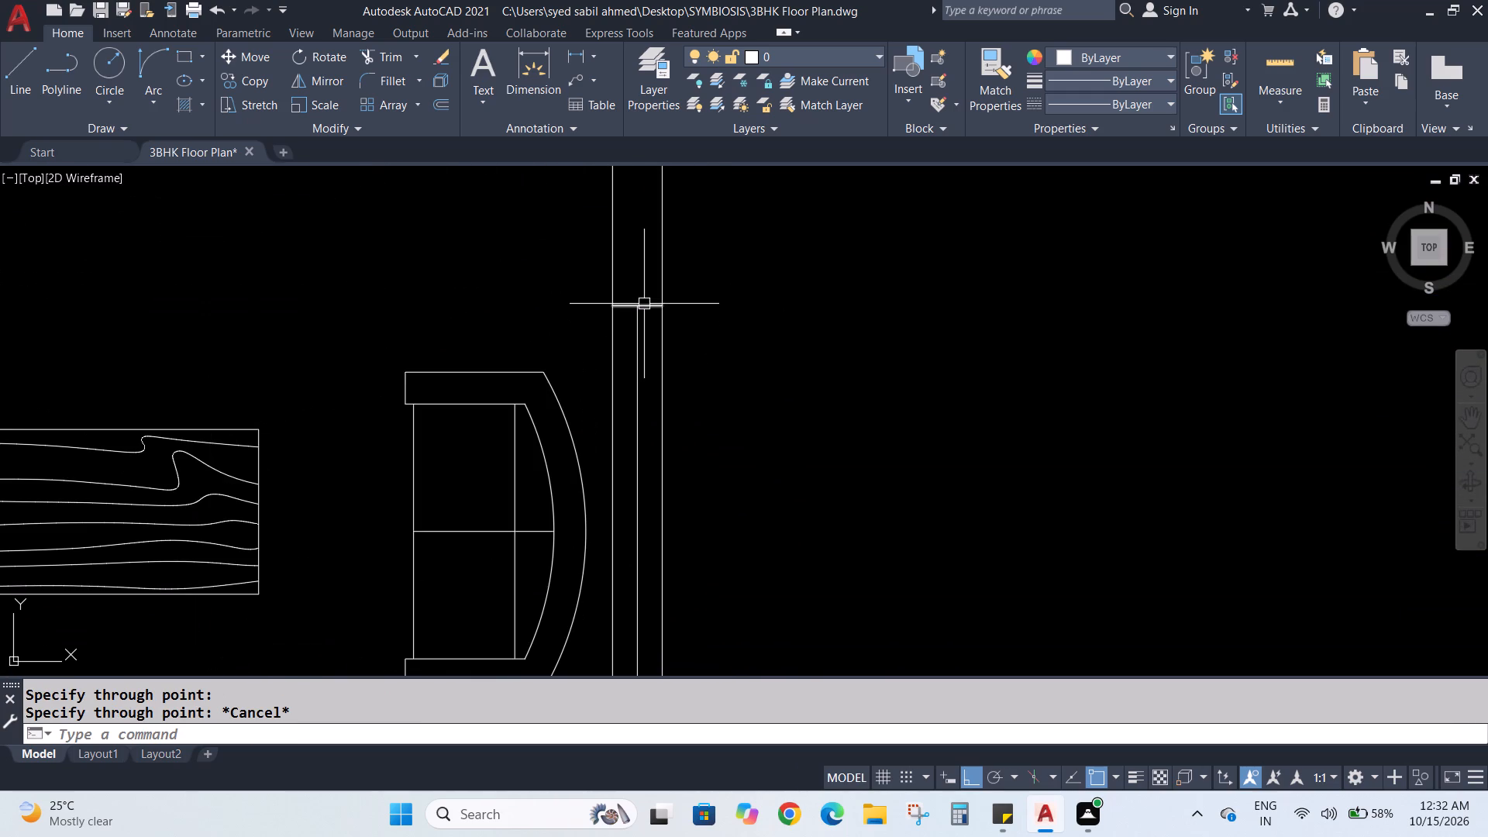
key("space")
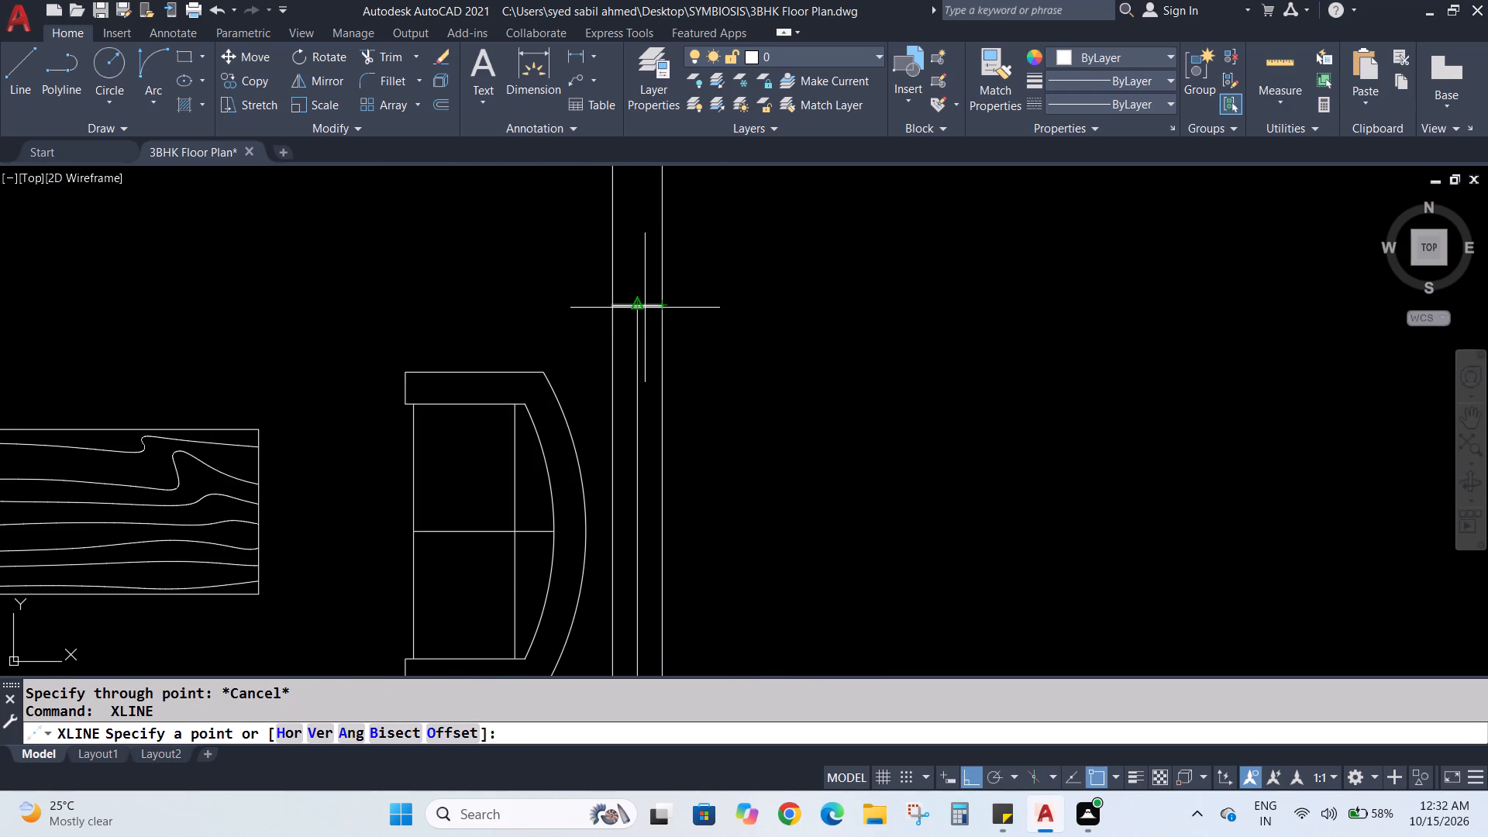
scroll(640, 308, "up", 2)
left_click(652, 301)
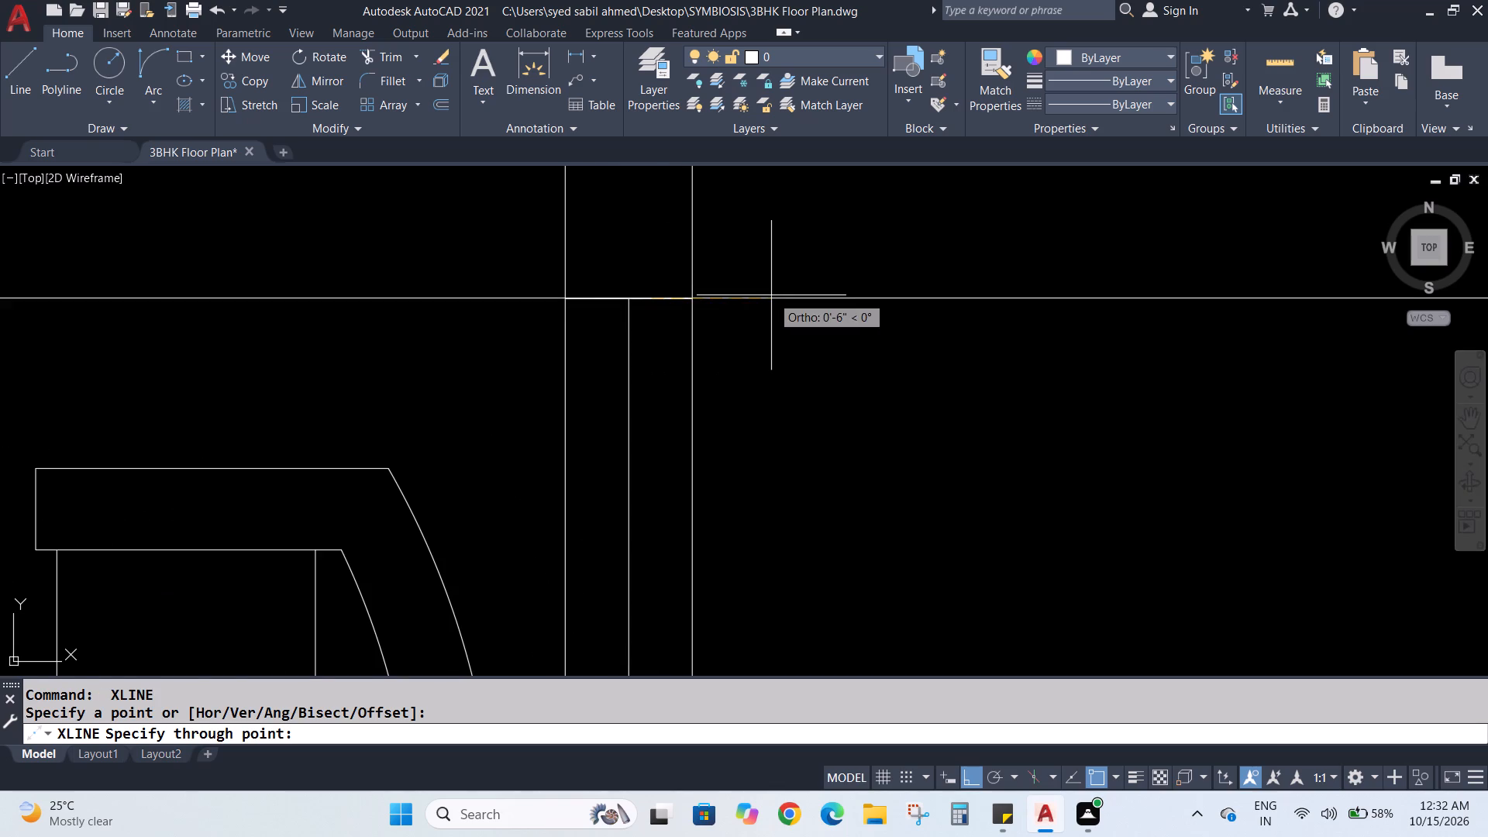
left_click(773, 295)
key("Escape")
scroll(780, 326, "down", 4)
scroll(773, 494, "up", 4)
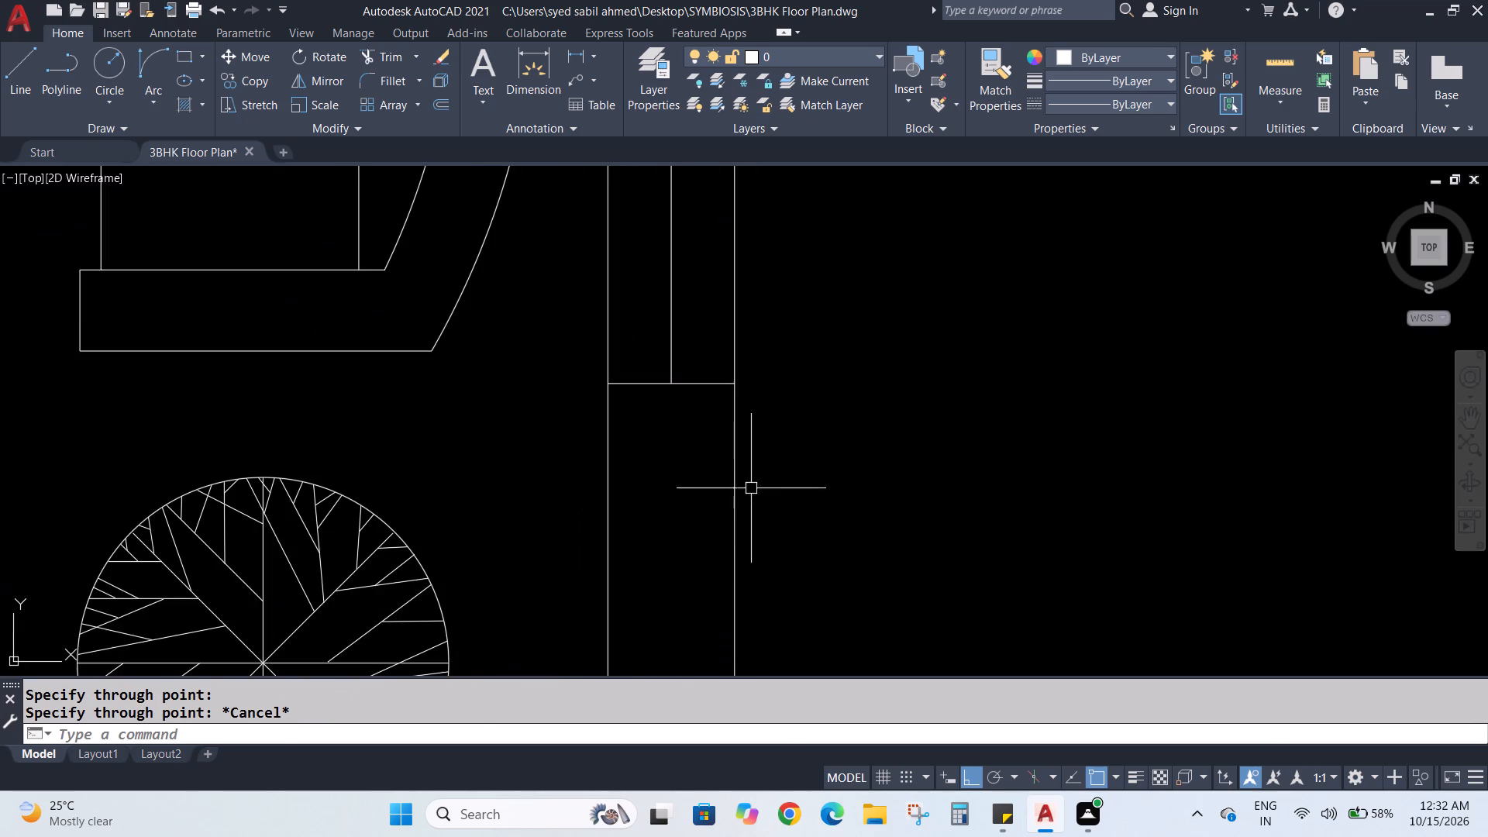
key("space")
left_click(704, 385)
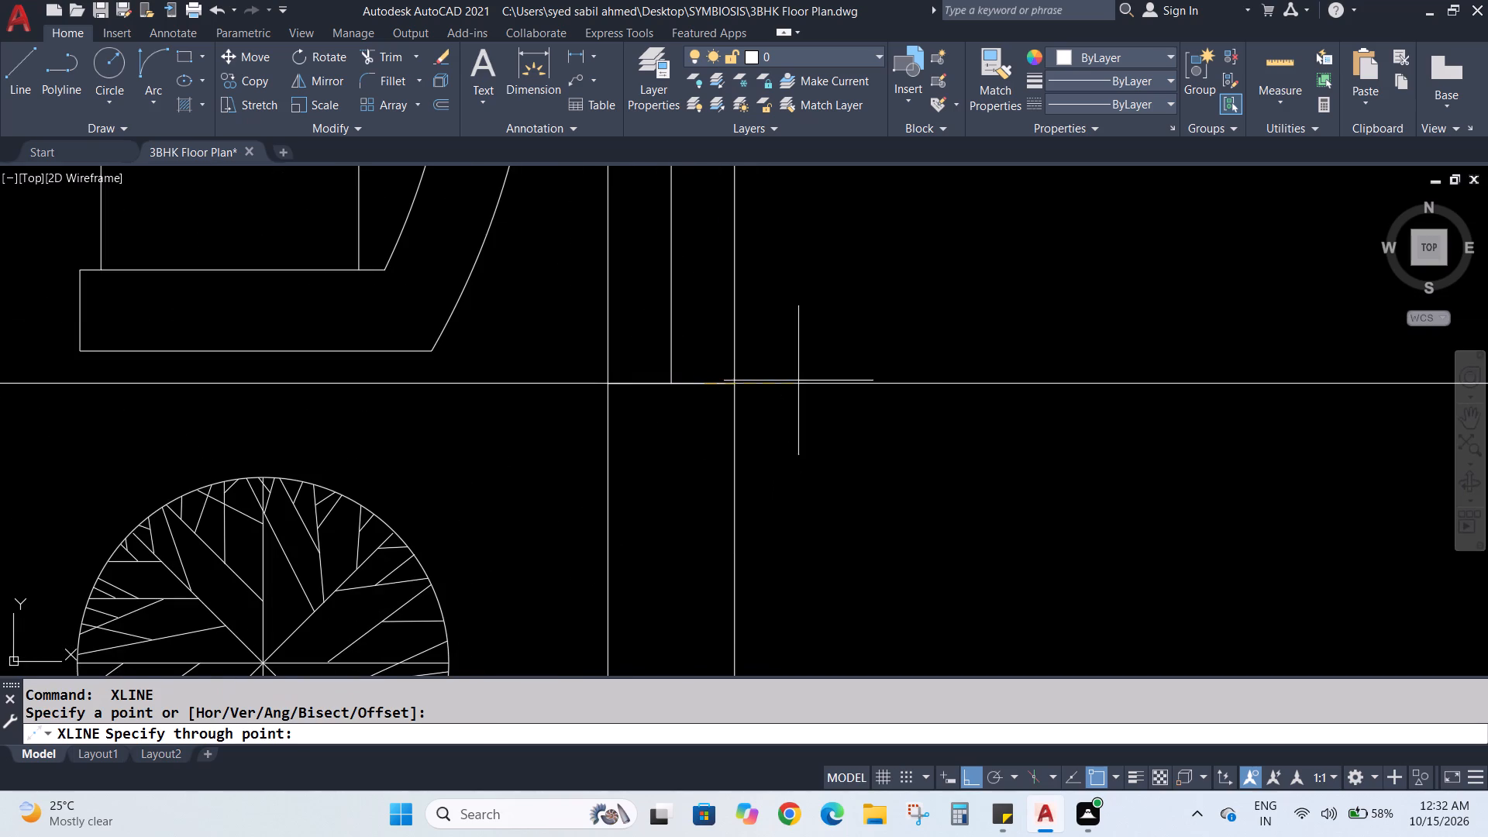
left_click(887, 370)
key("Escape")
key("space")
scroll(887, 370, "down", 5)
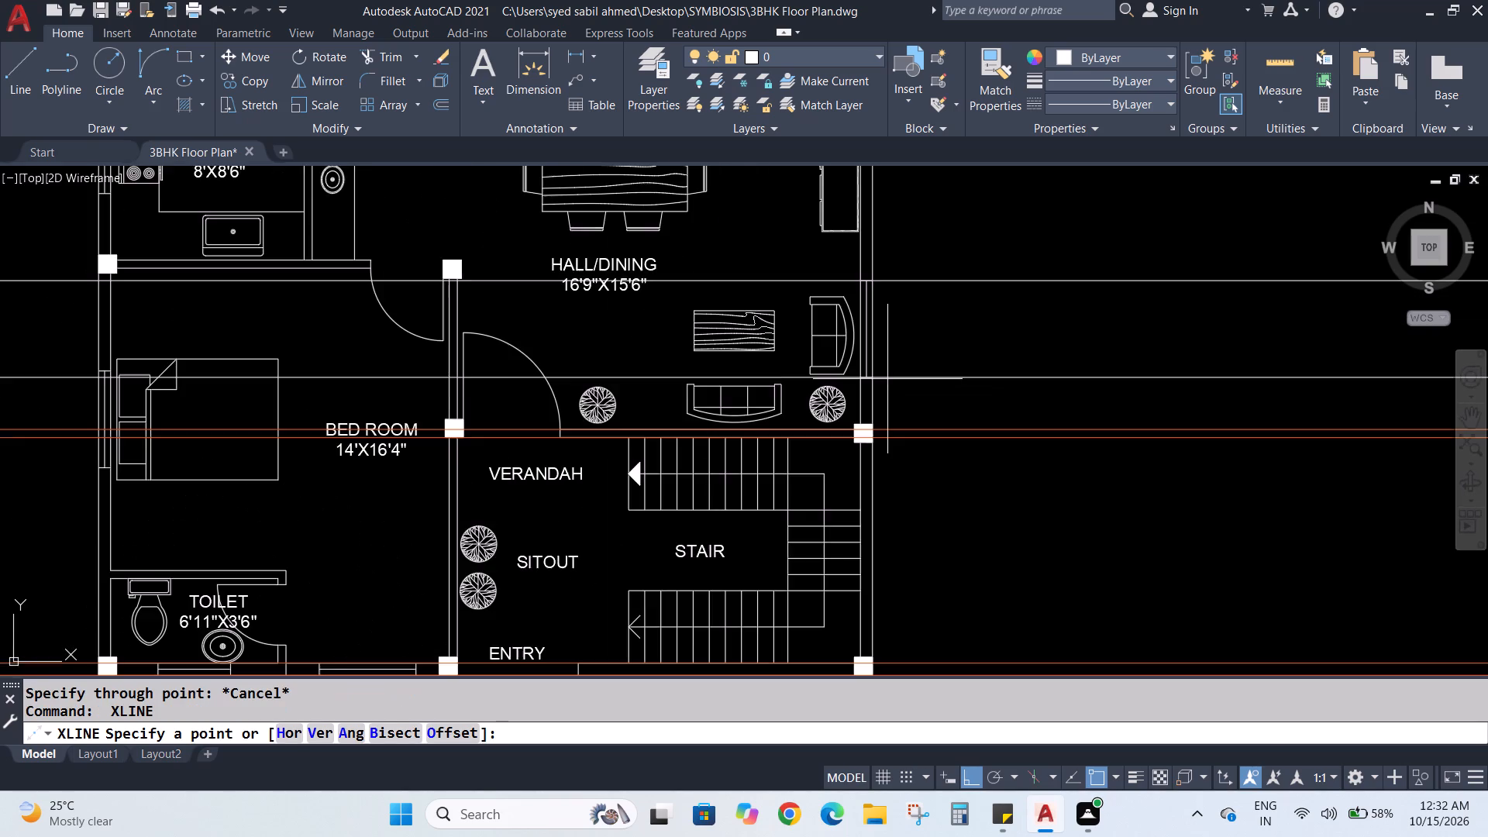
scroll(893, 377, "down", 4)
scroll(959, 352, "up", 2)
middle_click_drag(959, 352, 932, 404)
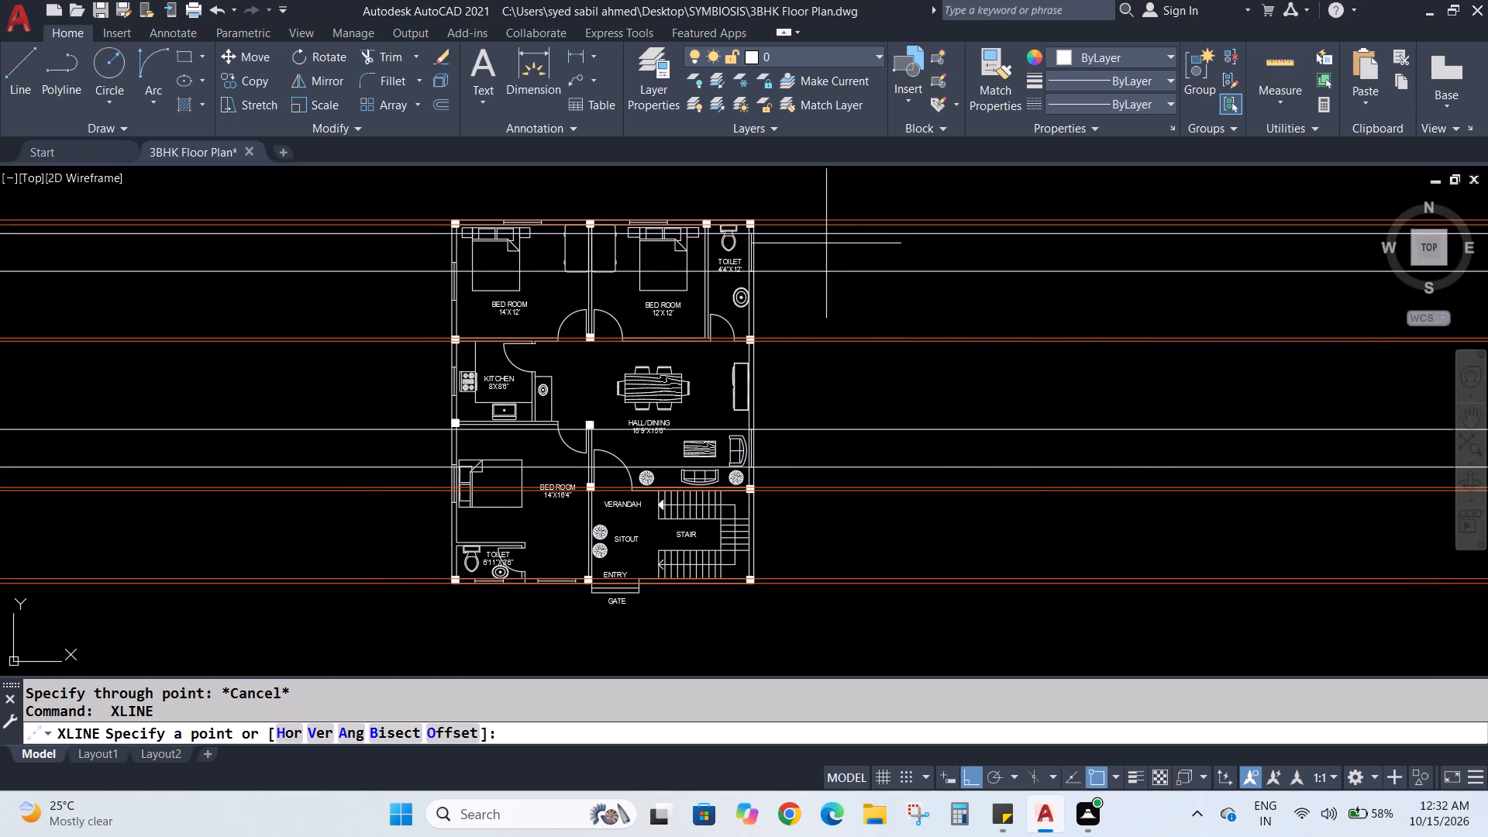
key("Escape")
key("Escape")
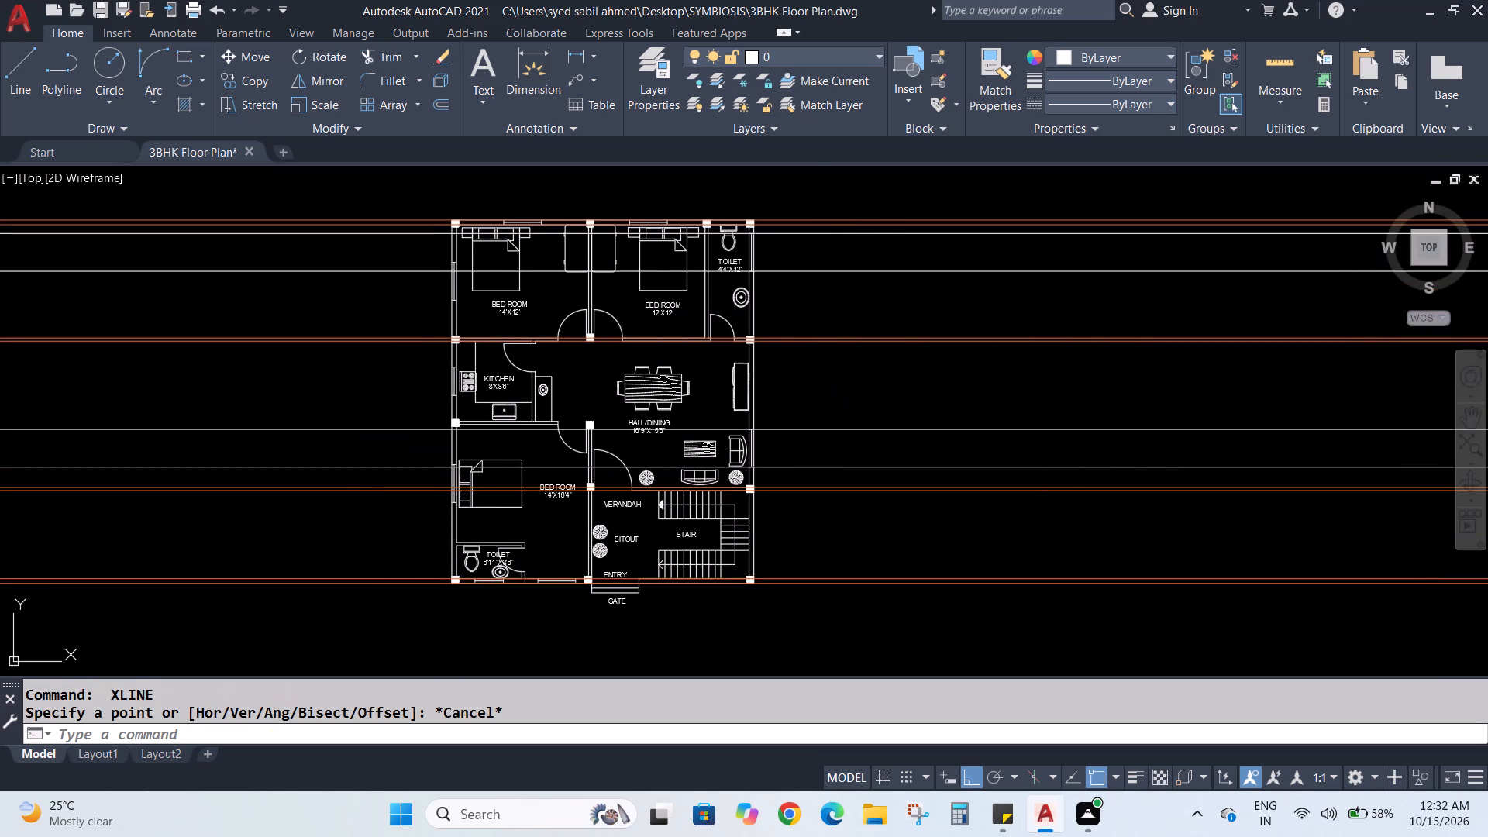
Select the four horizontal construction lines through the toilet and hall/dining window ends and set their colour to yellow.
left_click(814, 239)
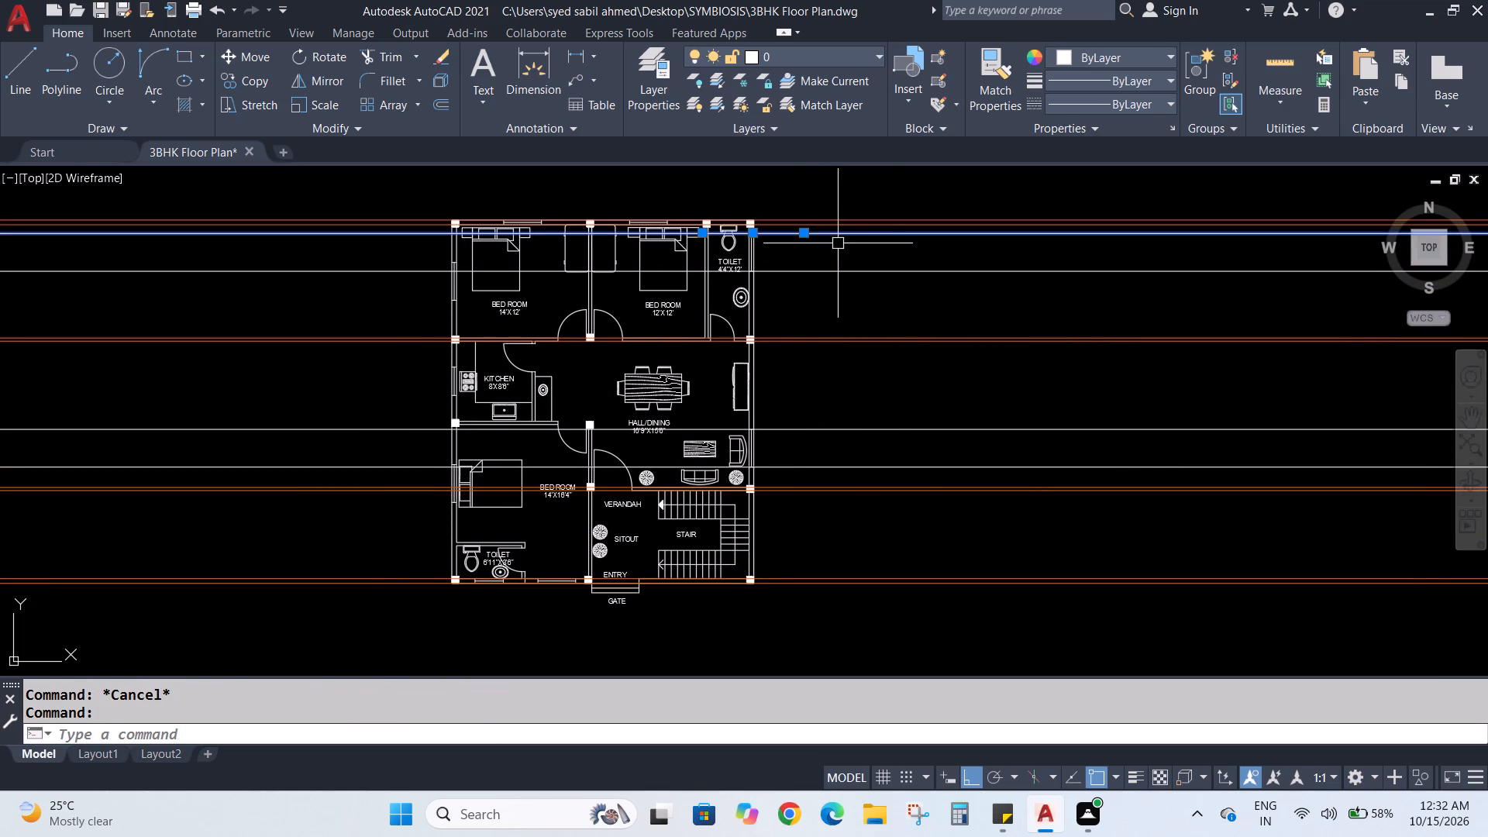
left_click(848, 268)
left_click(843, 428)
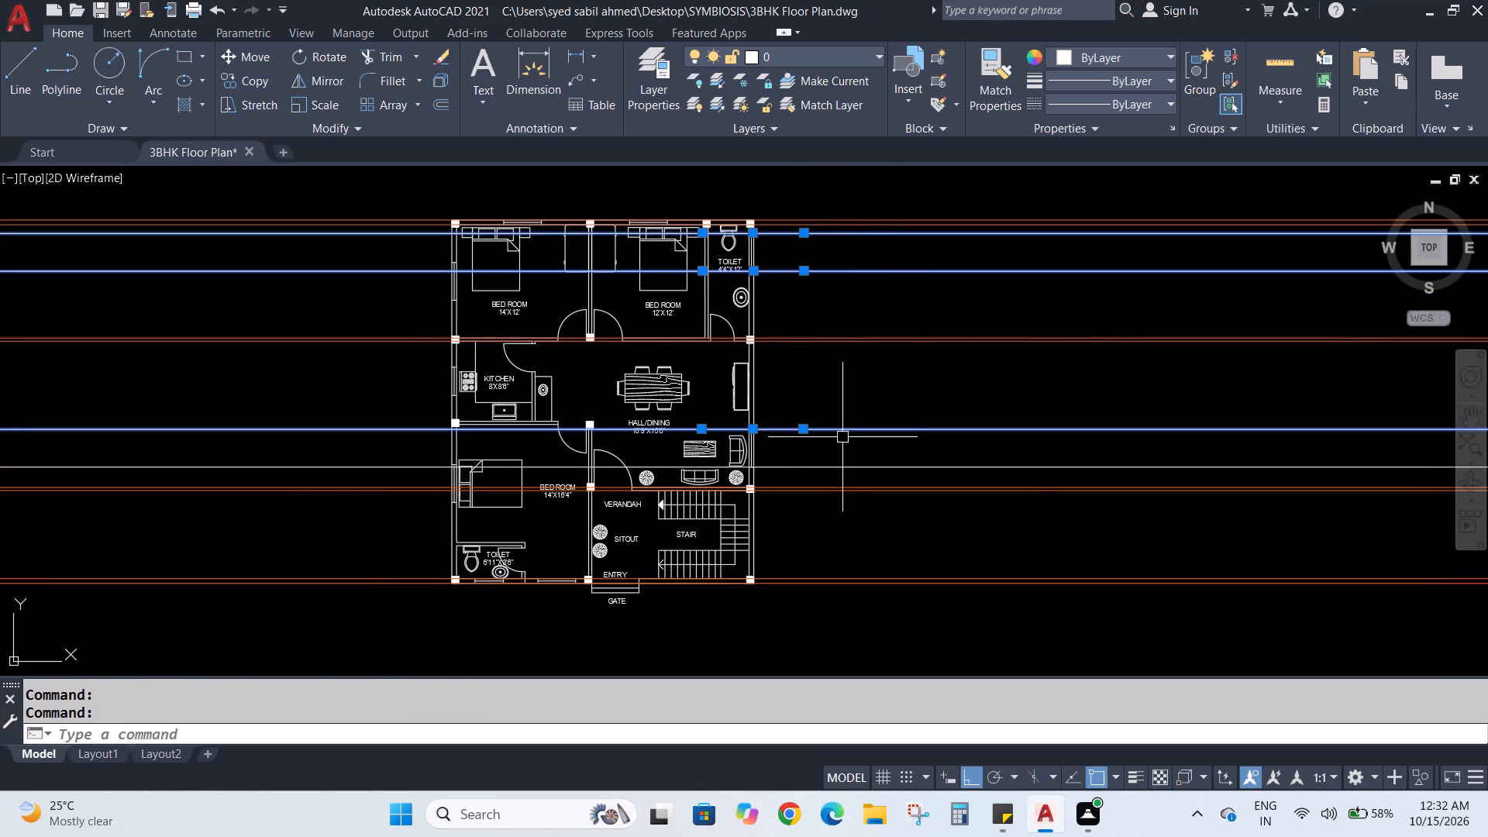
left_click(848, 465)
left_click(1071, 59)
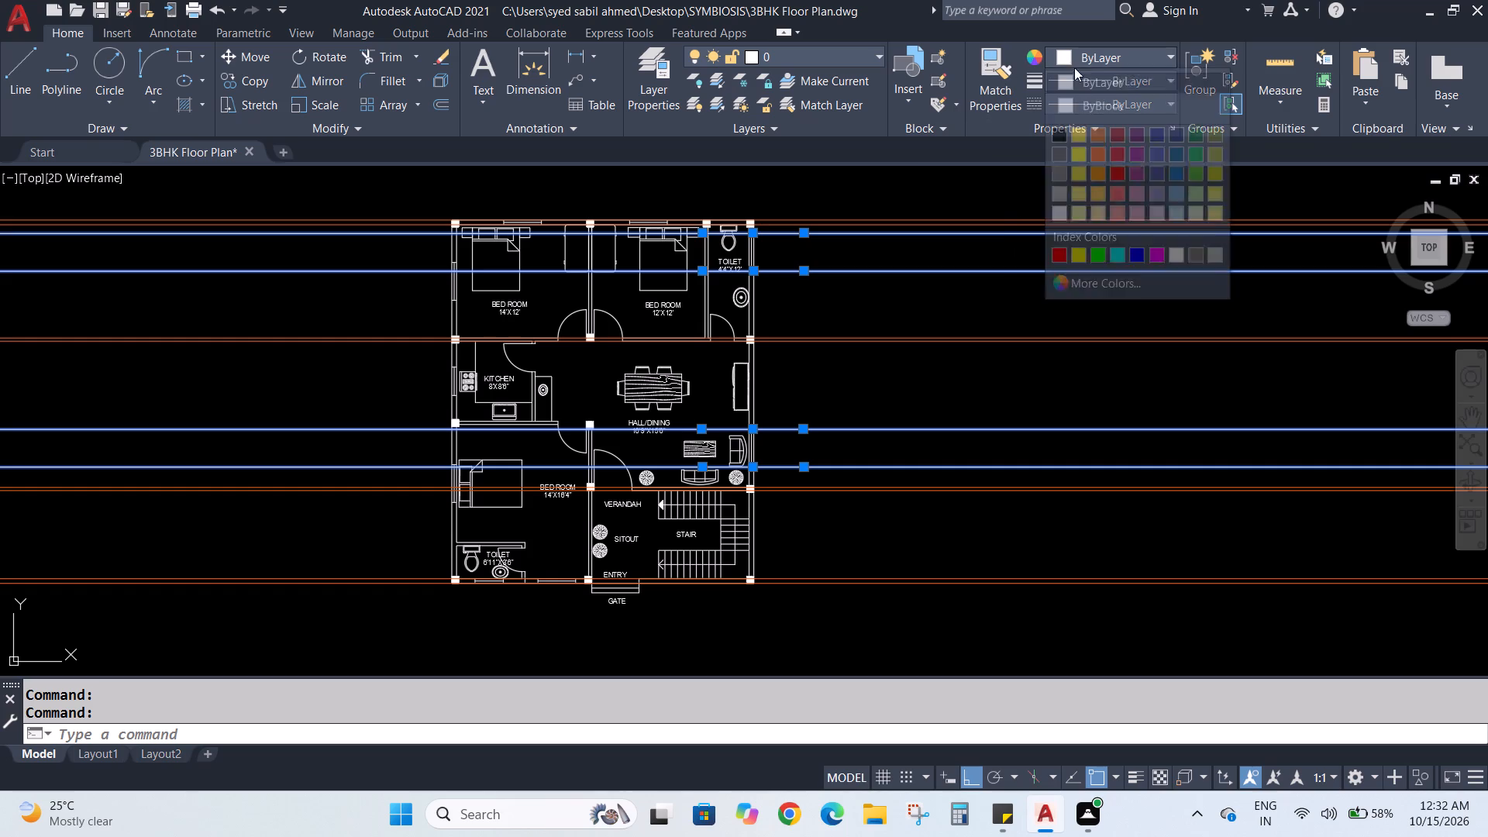
left_click(1078, 160)
key("Escape")
key("Escape")
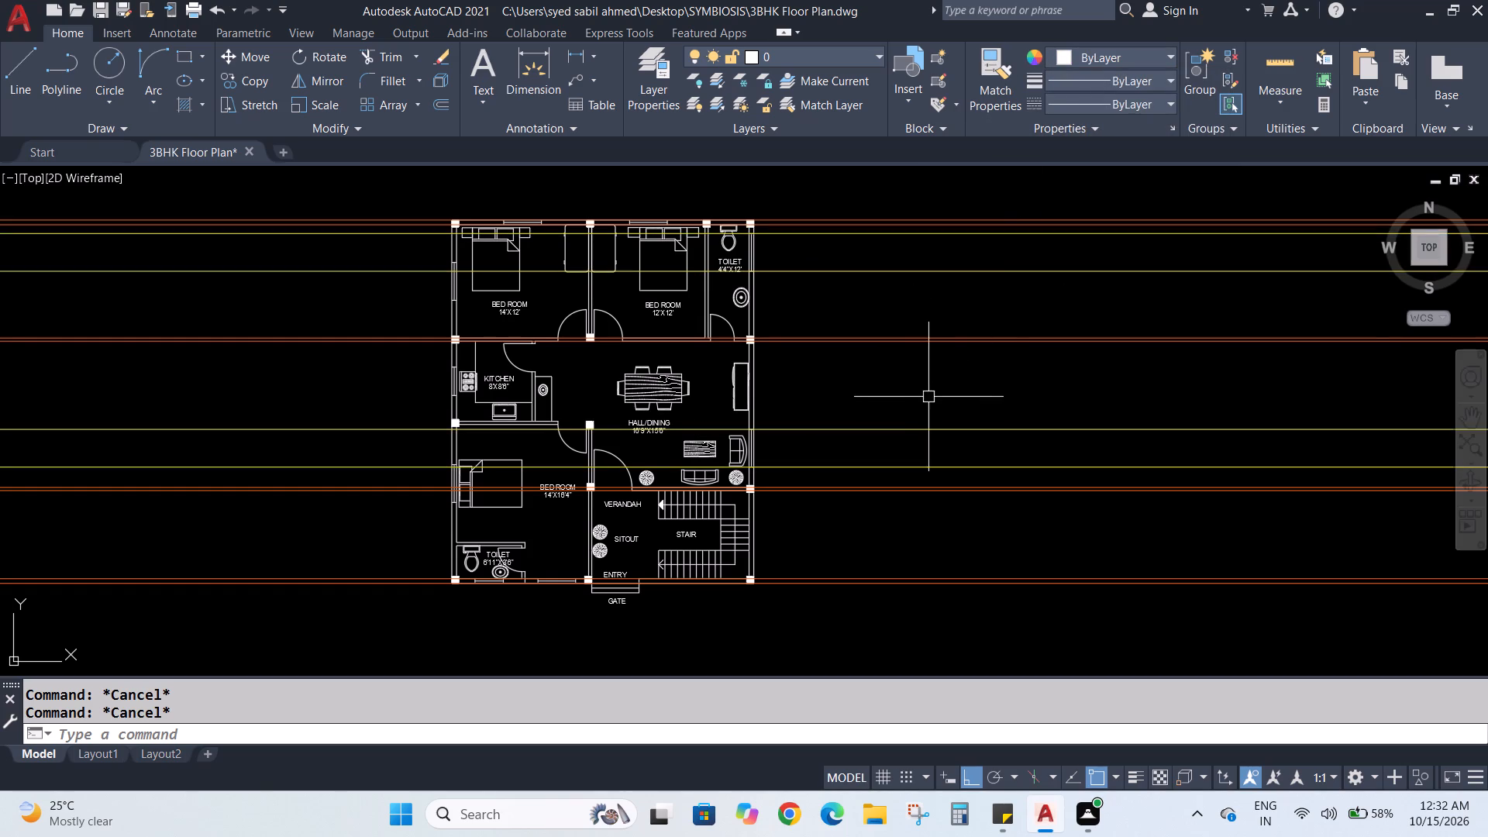
Draw a vertical line beside the plan, from the rear wall's outermost construction line to the front wall's outermost one.
middle_click_drag(938, 391, 726, 385)
scroll(721, 376, "up", 1)
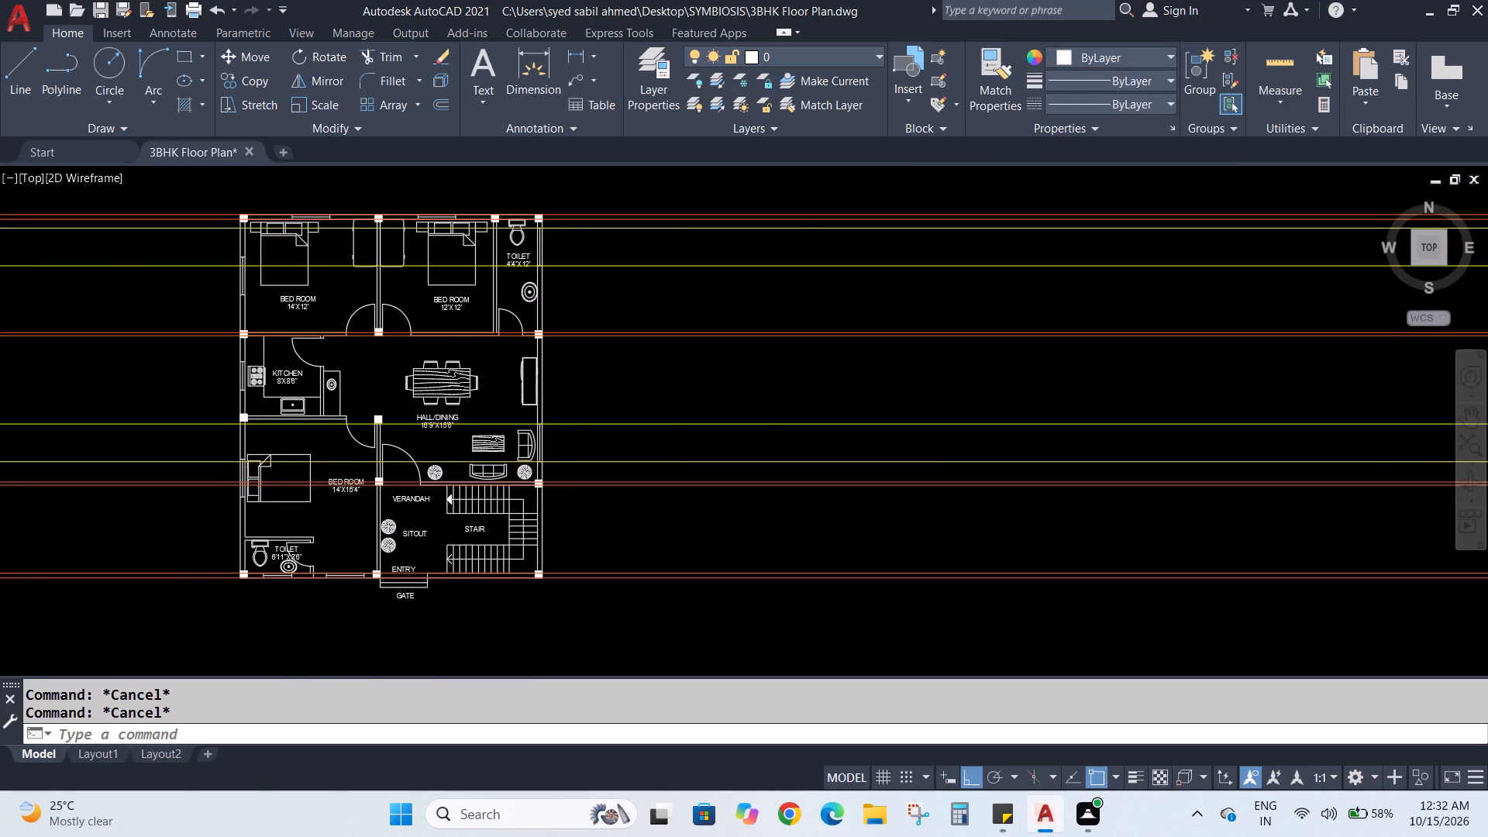
scroll(721, 376, "down", 1)
key("l")
key("Return")
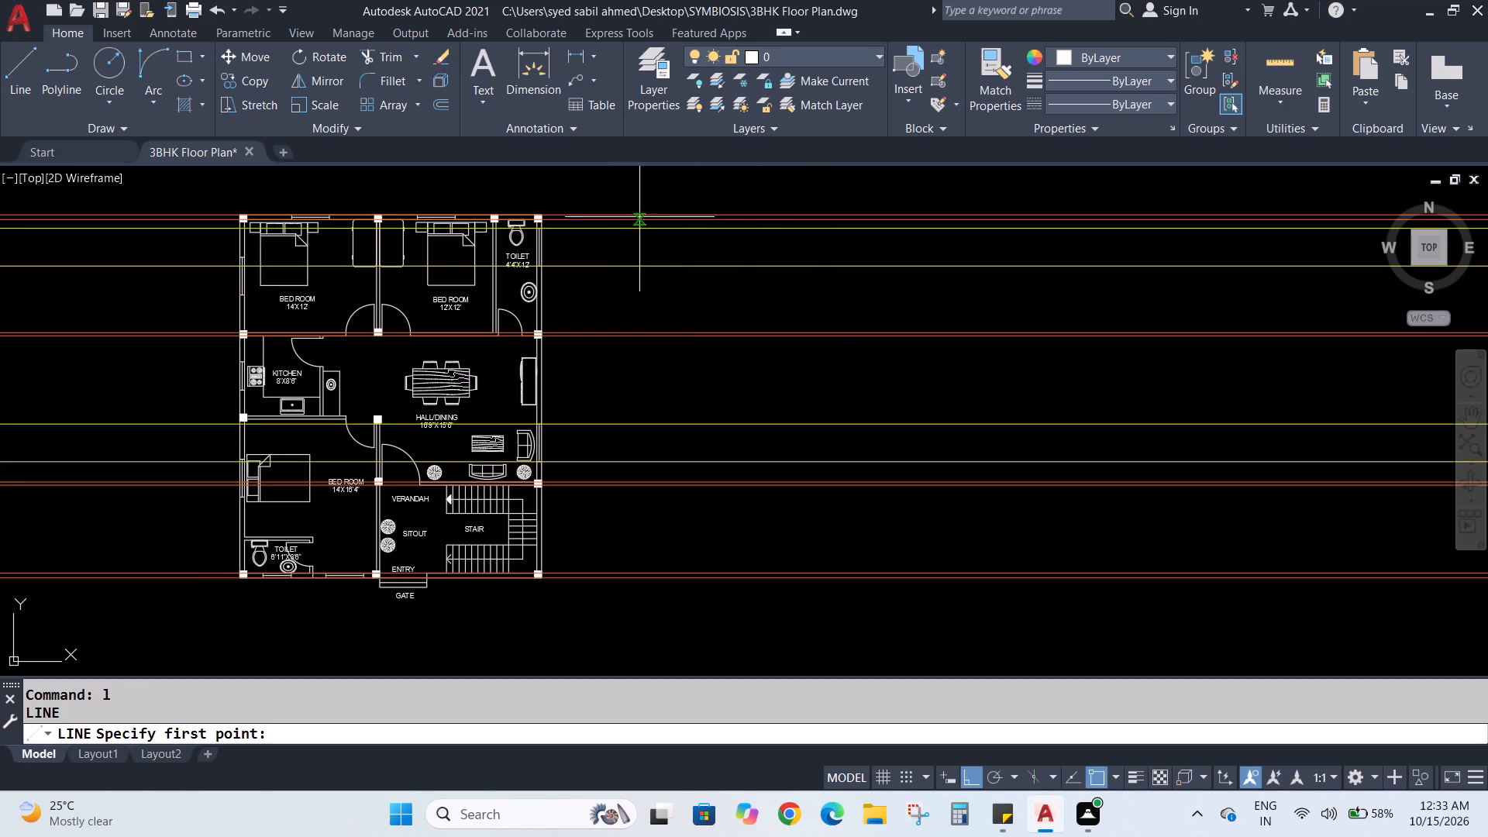
left_click(681, 214)
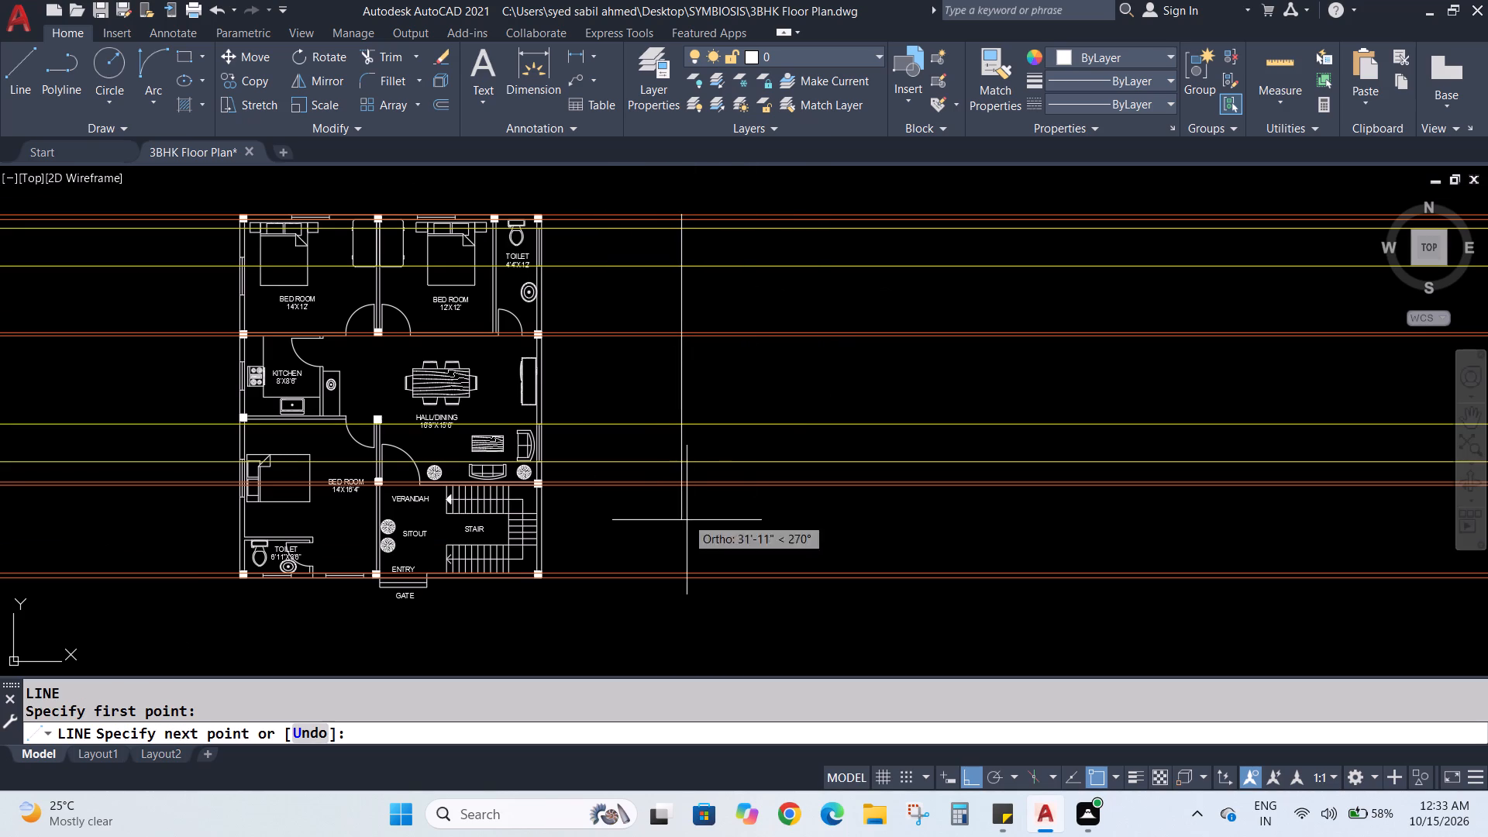
left_click(684, 579)
key("Escape")
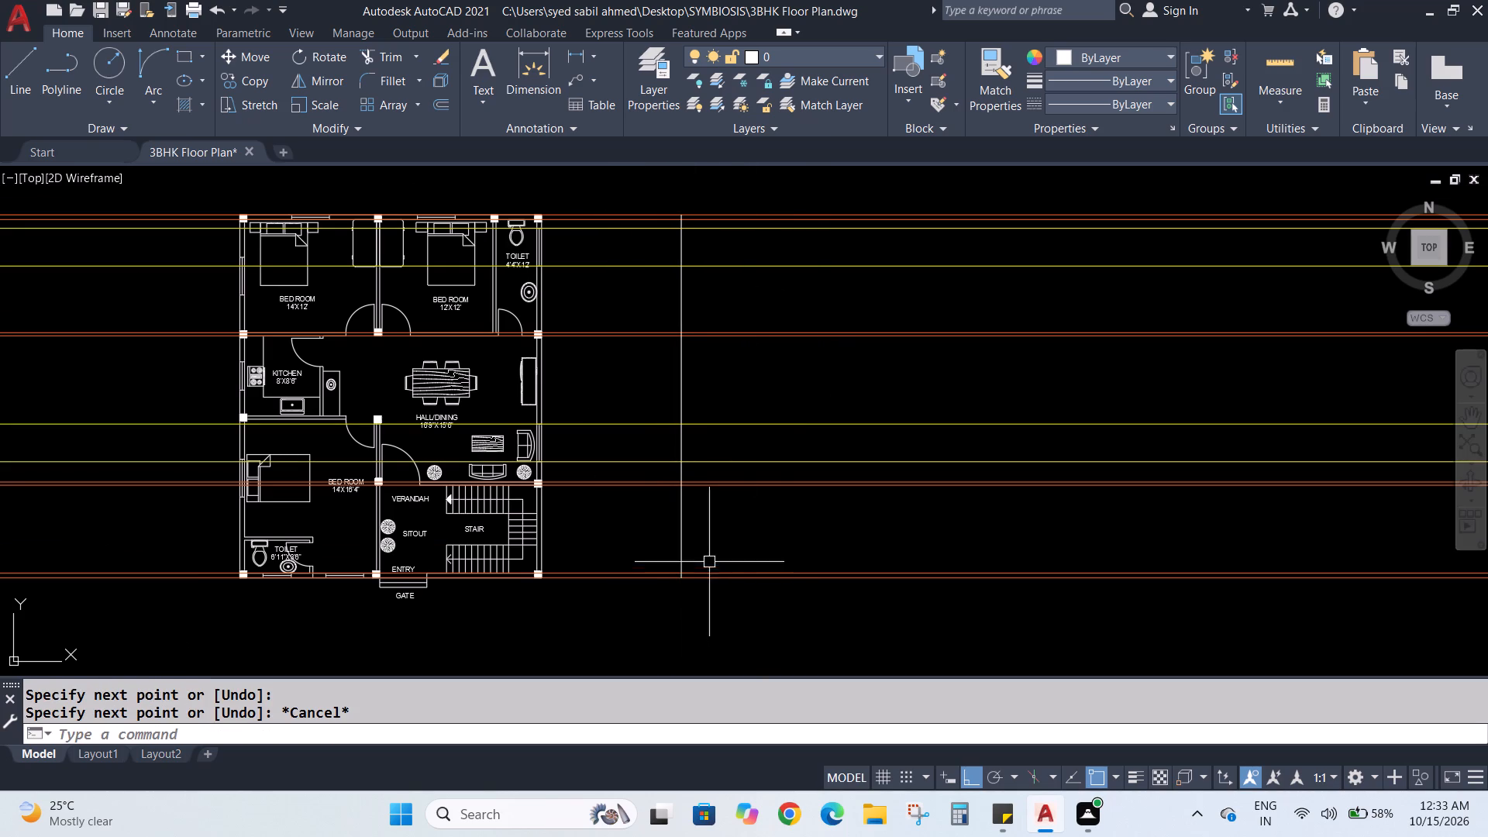
Trim all horizontal construction lines in the gap between the floor plan and the new vertical line.
type("tr")
key("Return")
left_click_drag(617, 181, 625, 205)
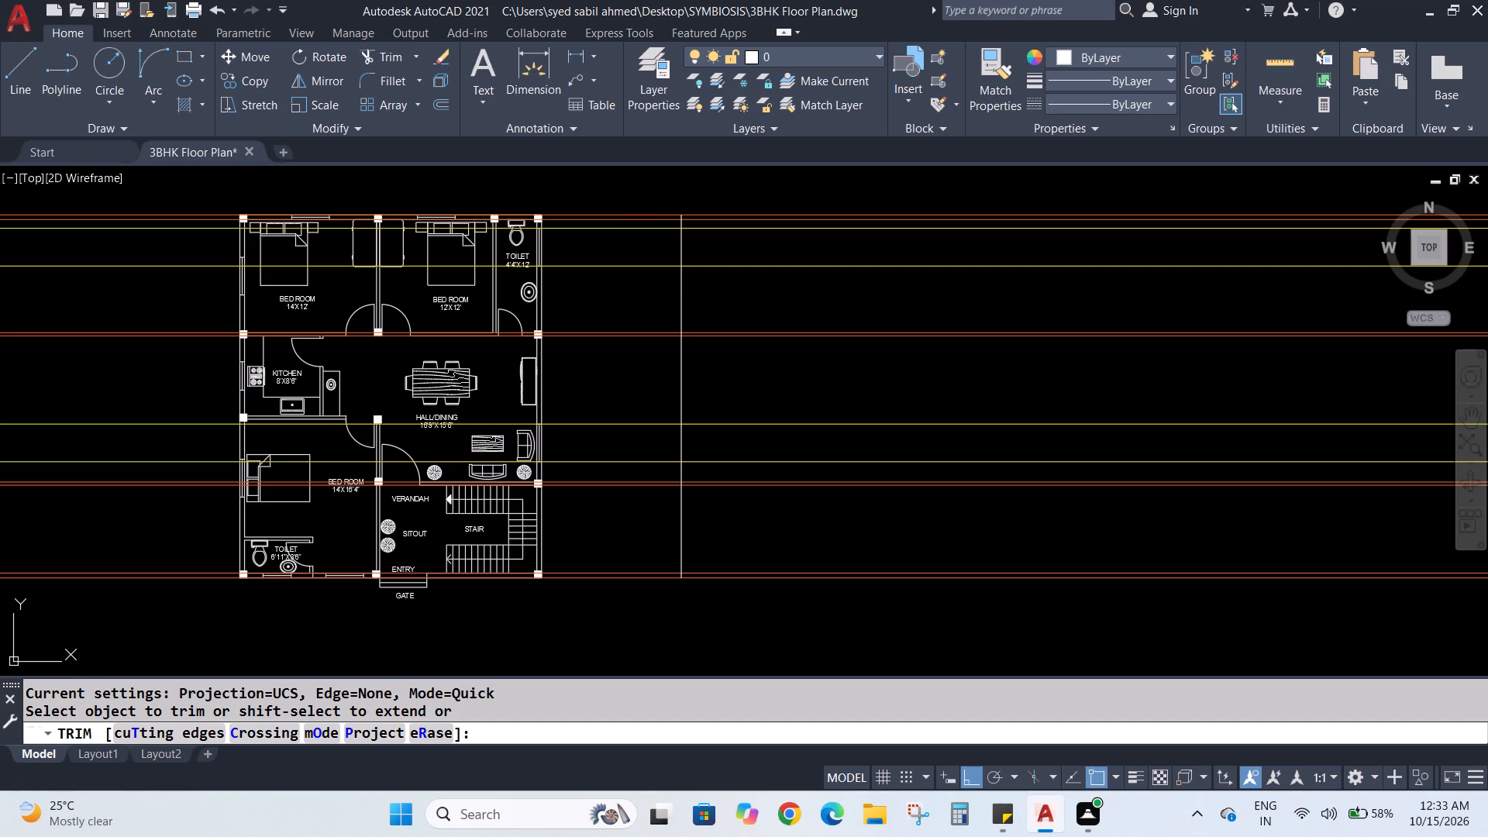
left_click_drag(625, 205, 623, 598)
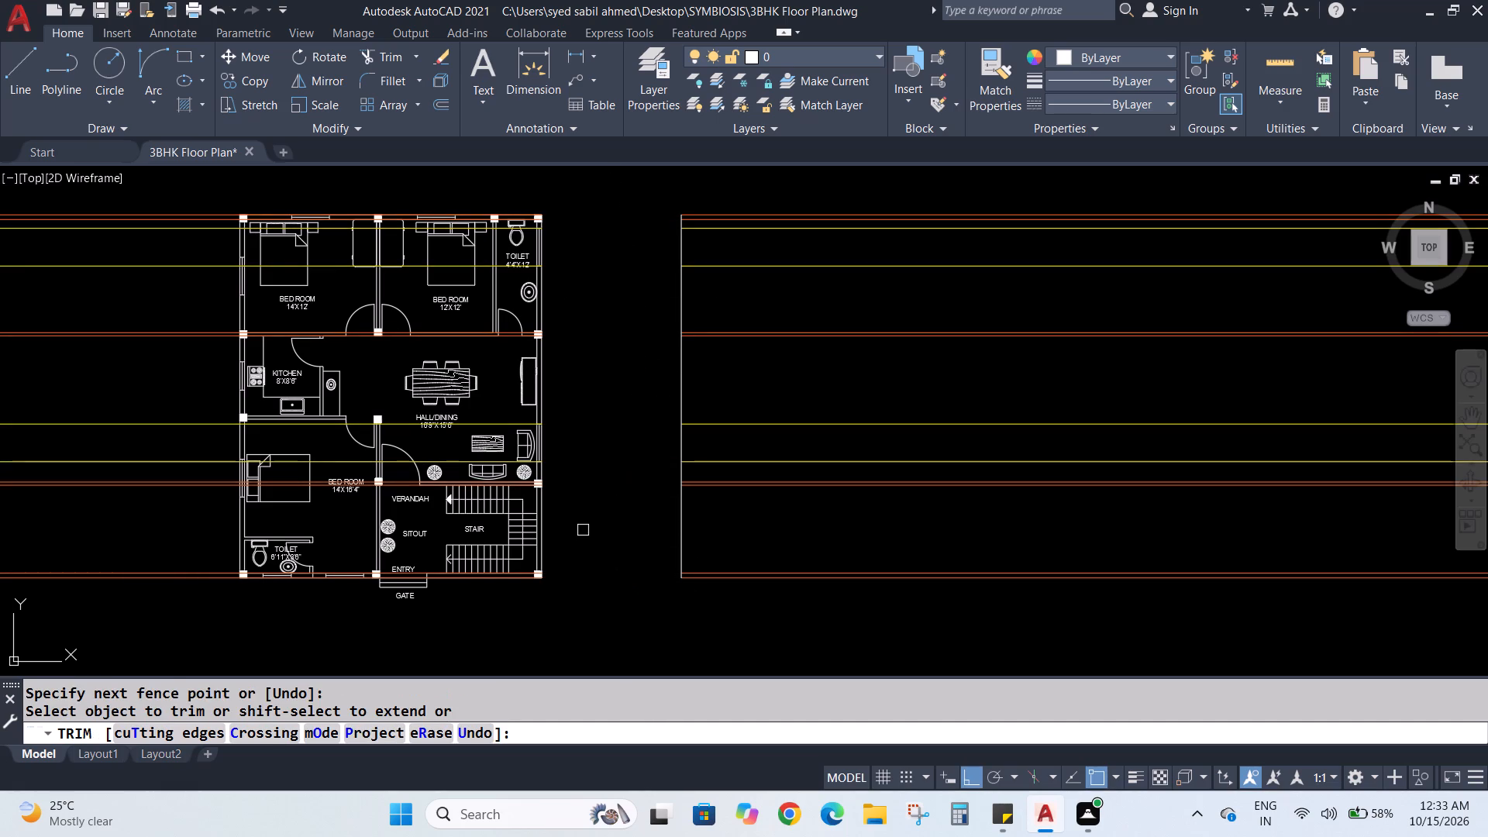
key("Escape")
key("grave")
key("Escape")
key("Escape")
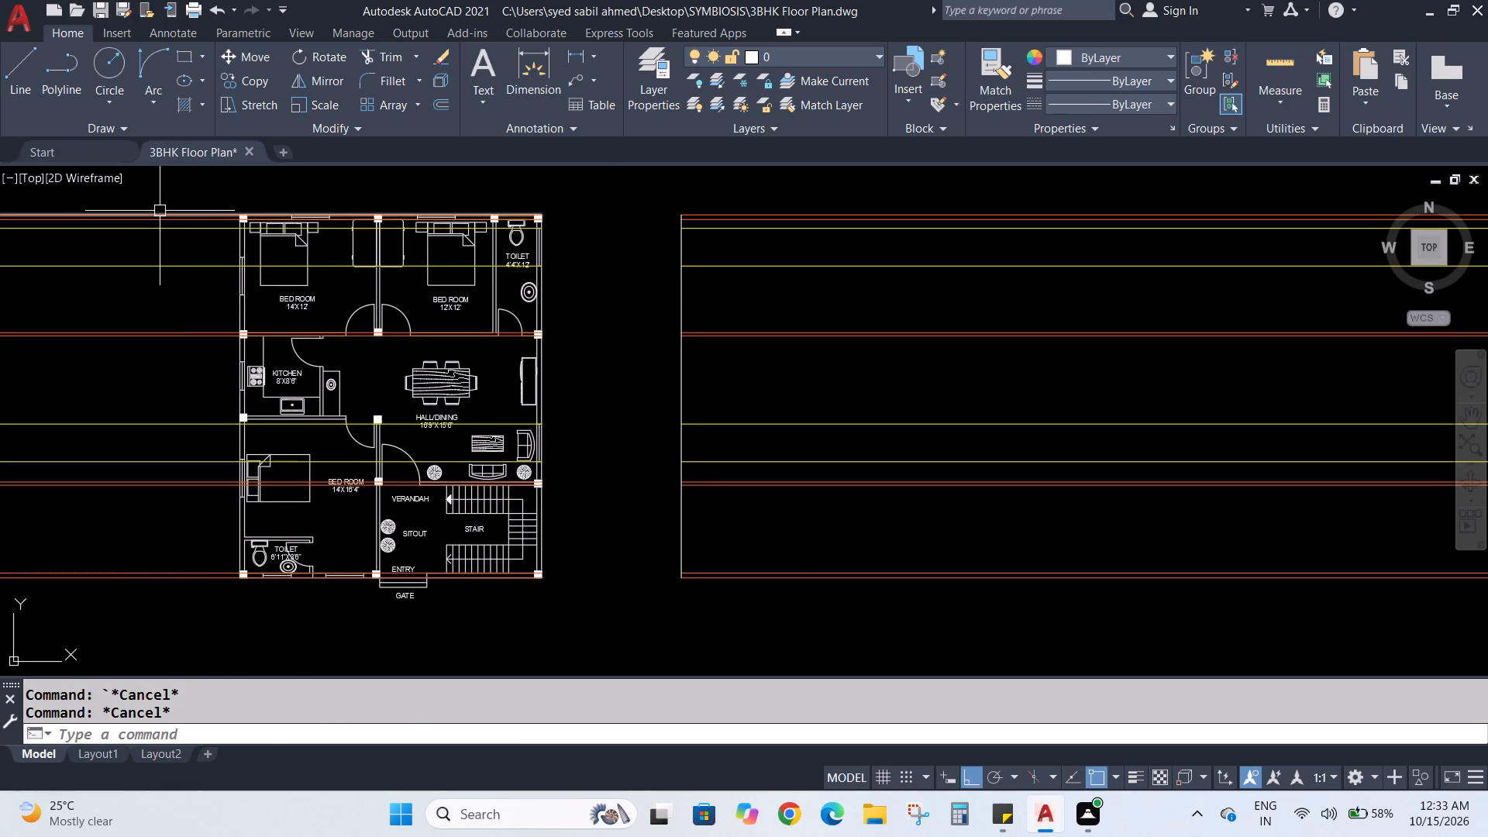
Erase the leftover construction lines crossing the plan at the rear wall, the toilet window and the wall between bedrooms and hall.
left_click(160, 212)
key("Delete")
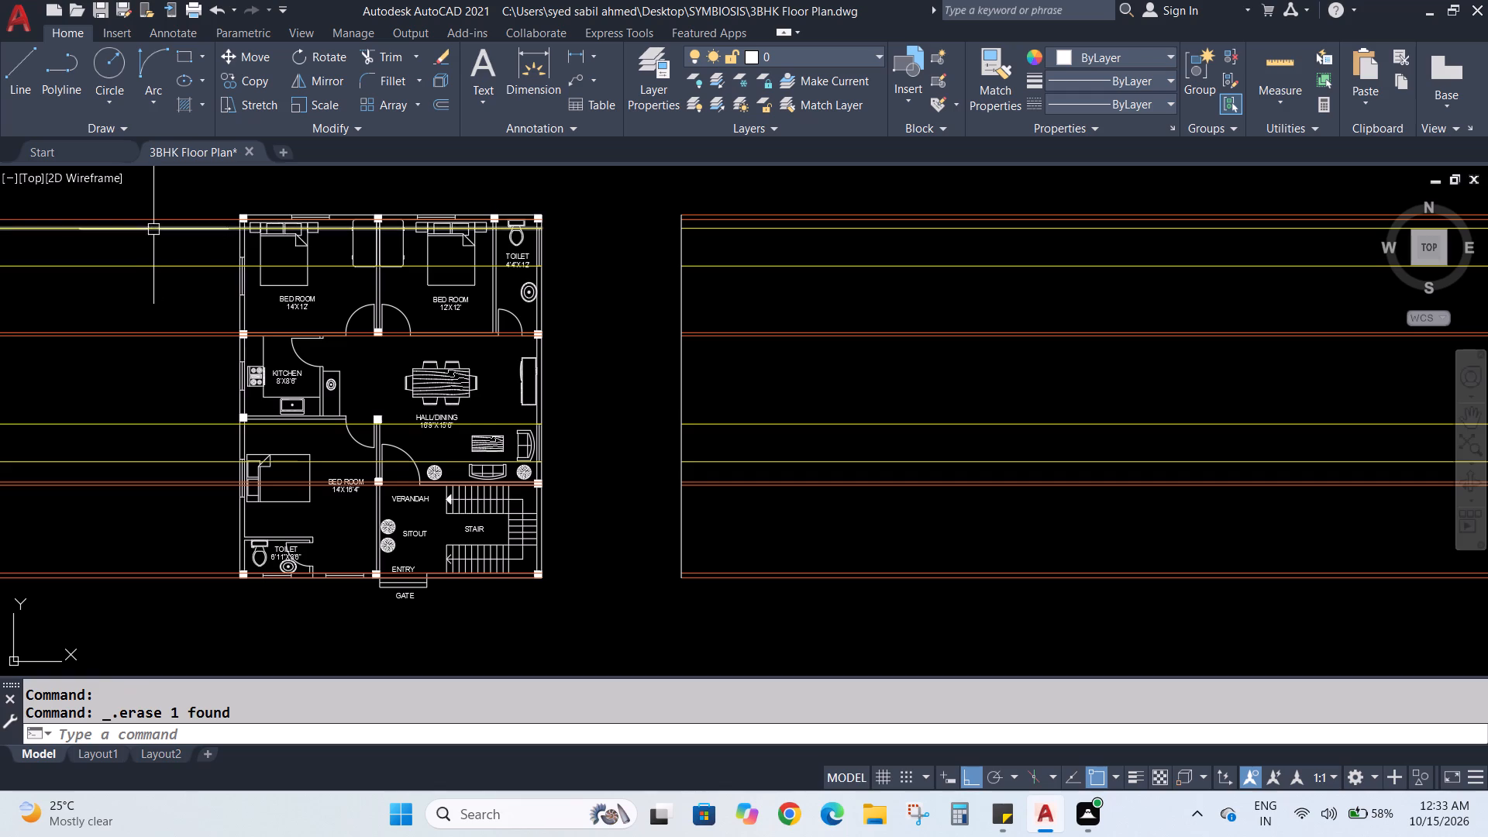
left_click(153, 229)
key("Delete")
left_click(162, 215)
key("Delete")
left_click(165, 267)
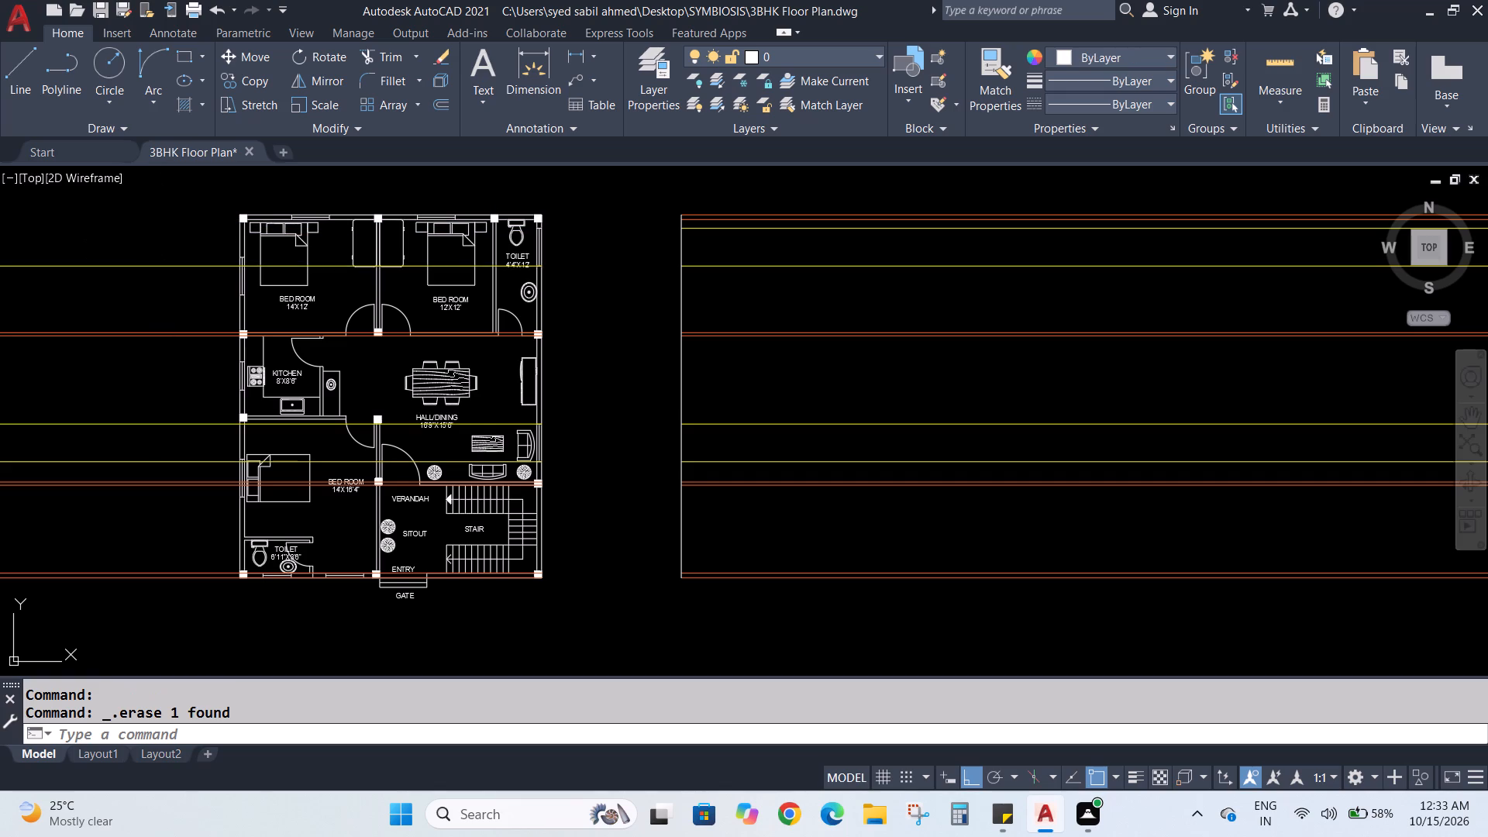
key("Delete")
left_click(150, 333)
key("Delete")
left_click(151, 335)
key("Delete")
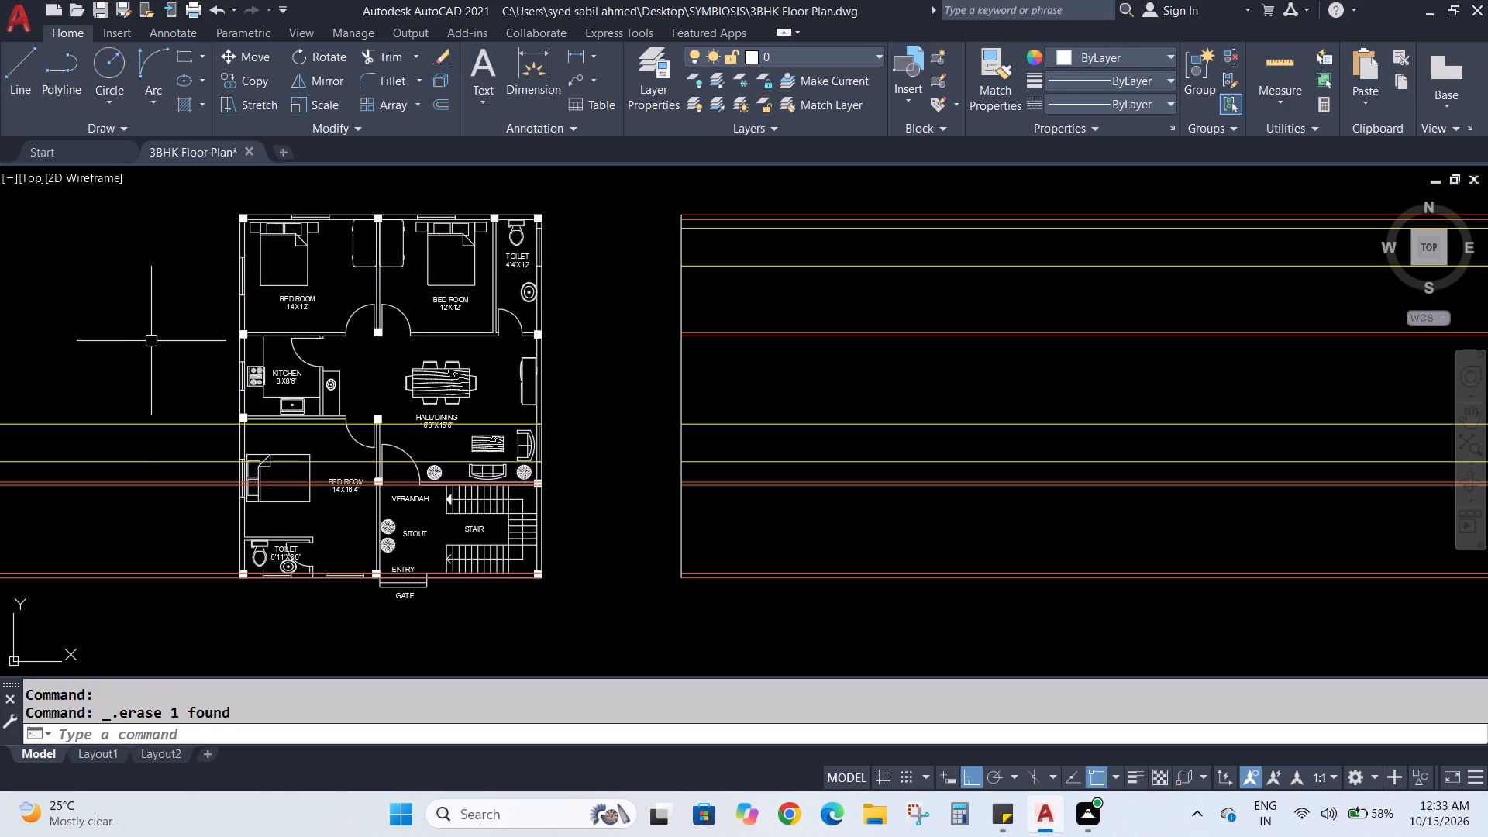
Erase the leftover construction lines crossing the plan at the hall/dining window, the verandah-side wall and the front wall.
left_click(139, 422)
key("Delete")
left_click(146, 461)
key("Delete")
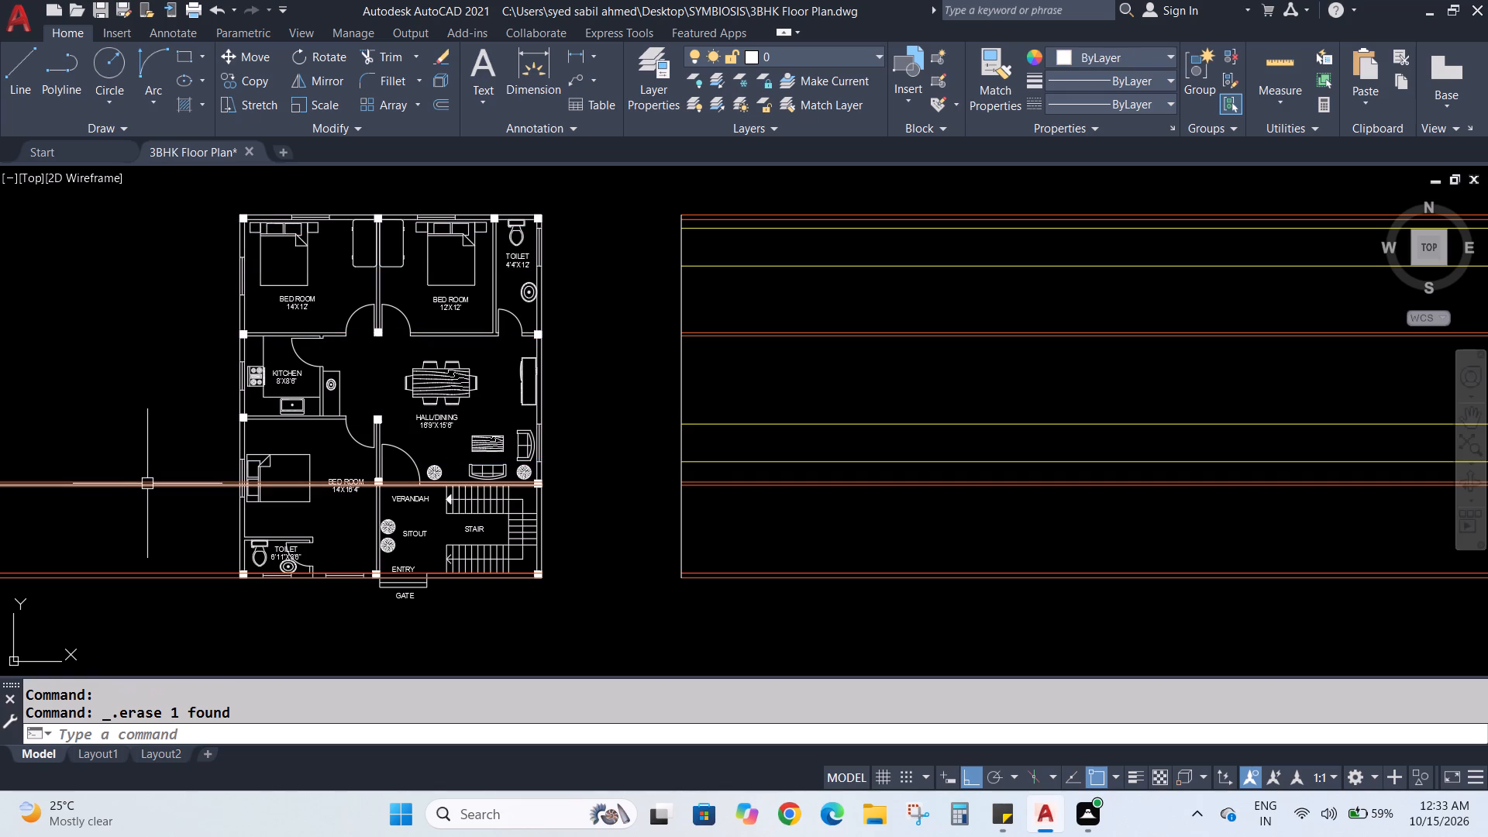
left_click(148, 484)
key("Delete")
left_click(150, 479)
key("Delete")
left_click(147, 571)
key("Delete")
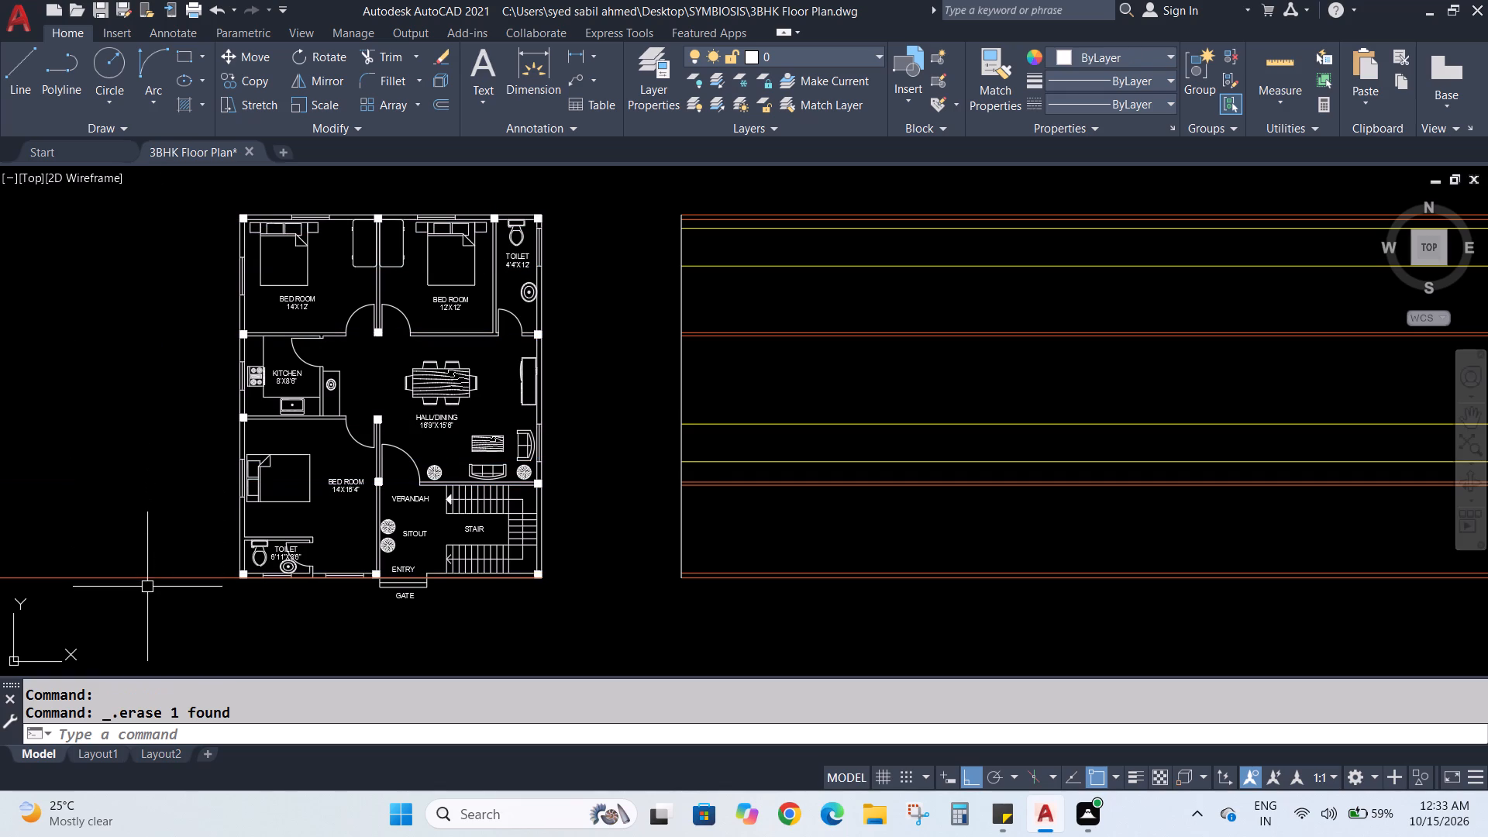
left_click(147, 581)
key("Delete")
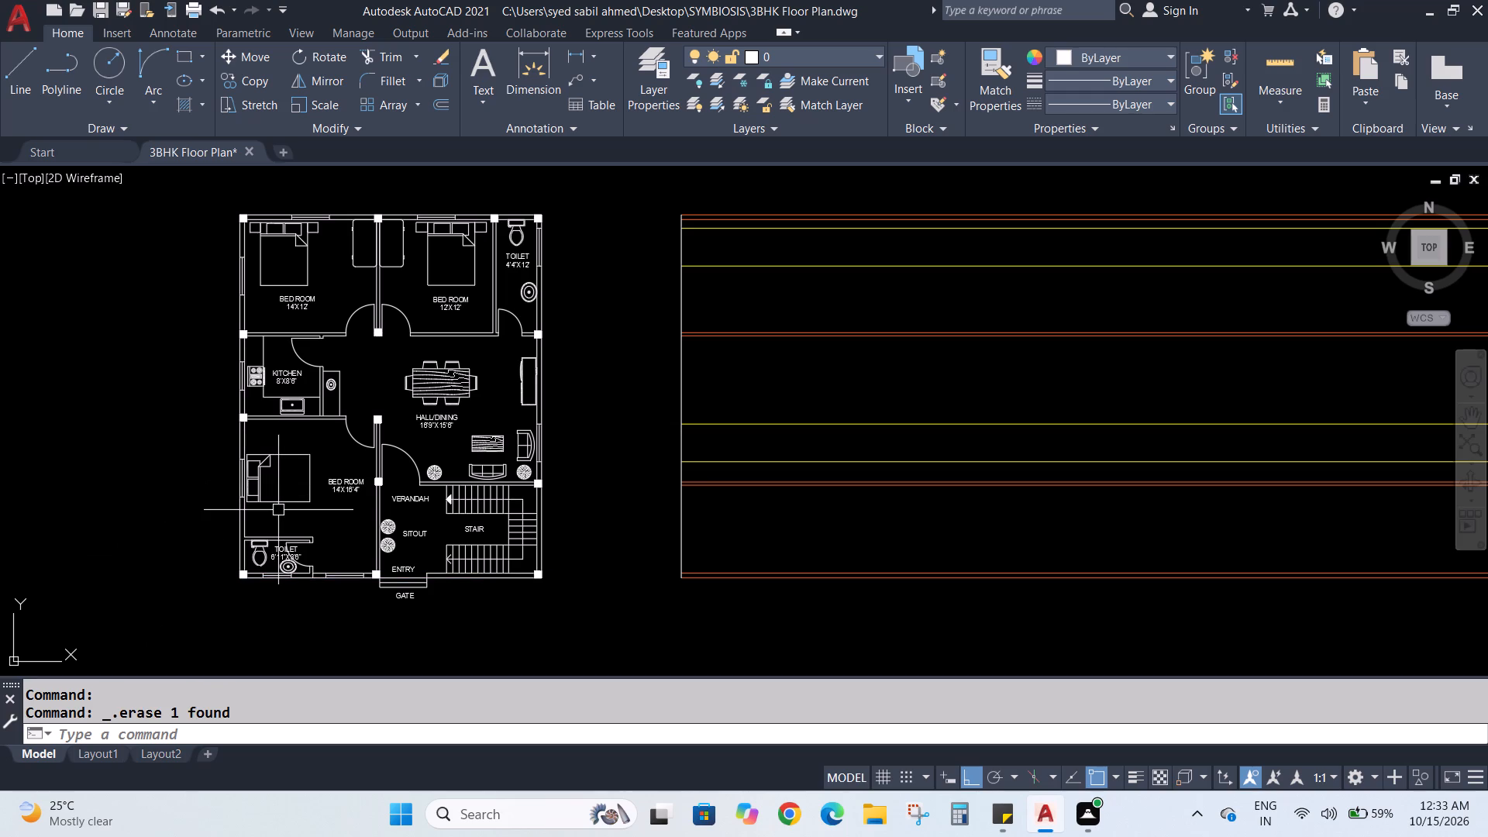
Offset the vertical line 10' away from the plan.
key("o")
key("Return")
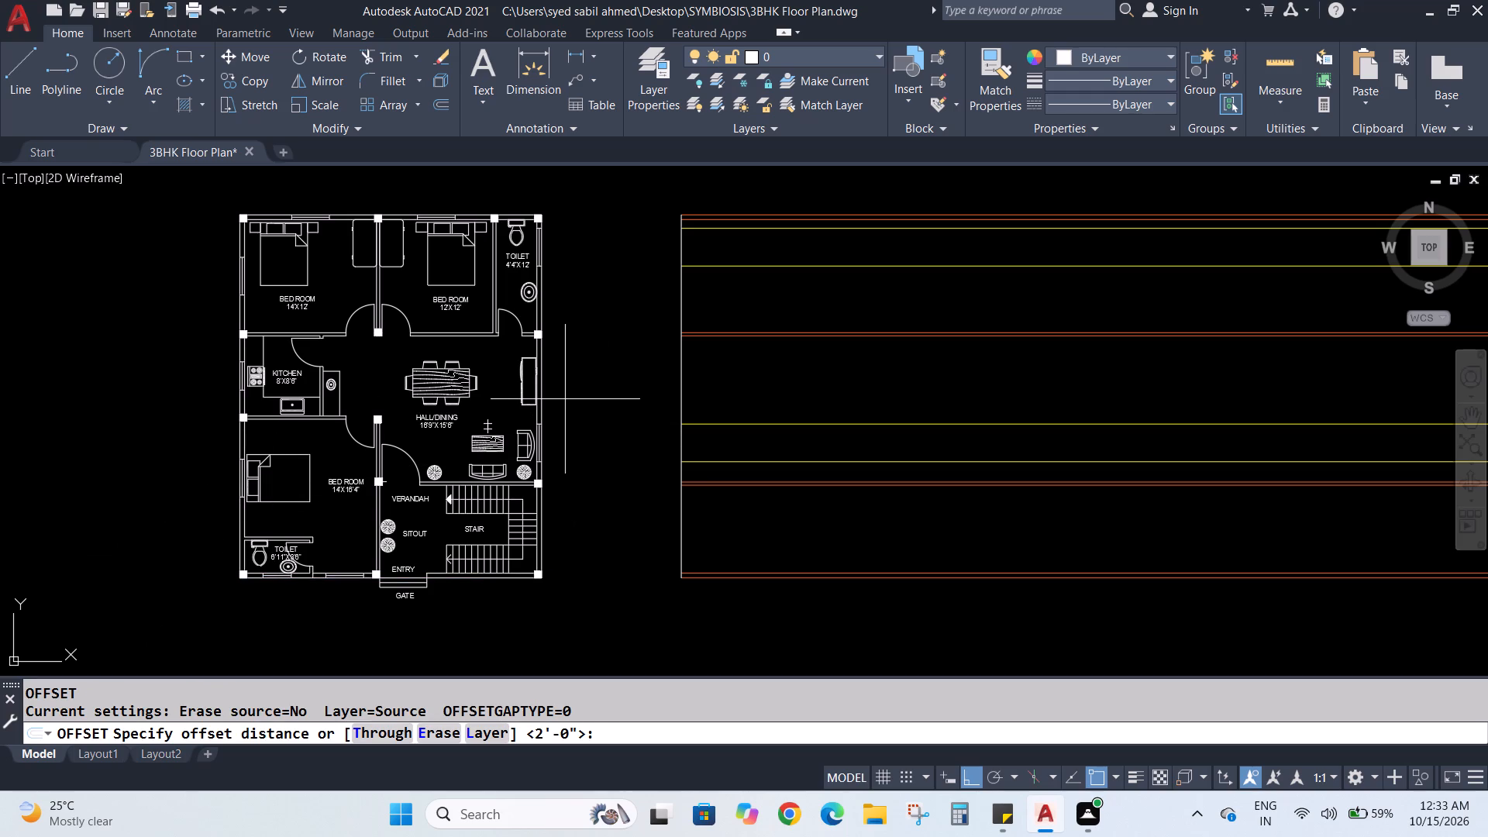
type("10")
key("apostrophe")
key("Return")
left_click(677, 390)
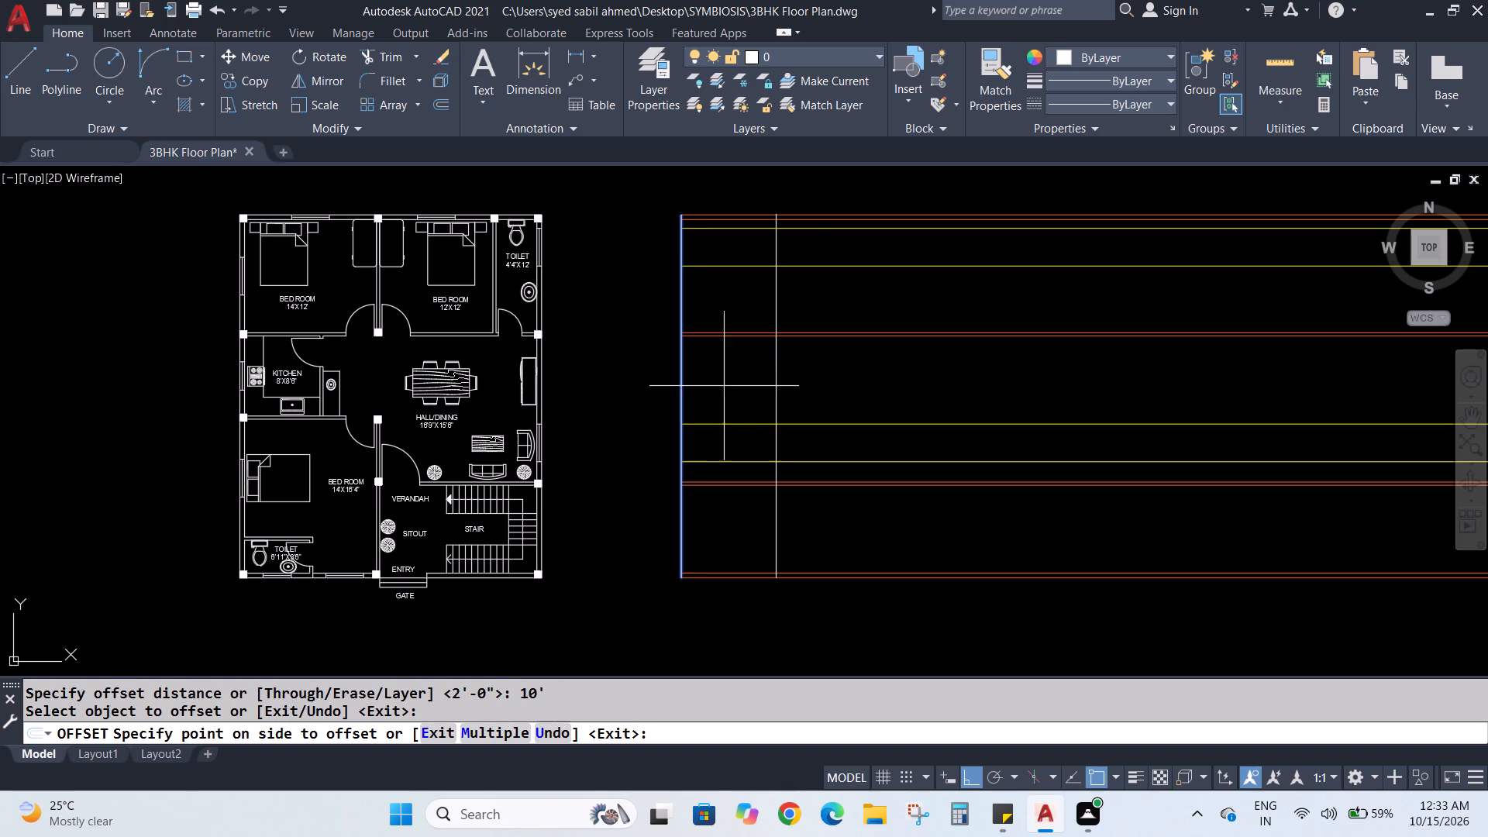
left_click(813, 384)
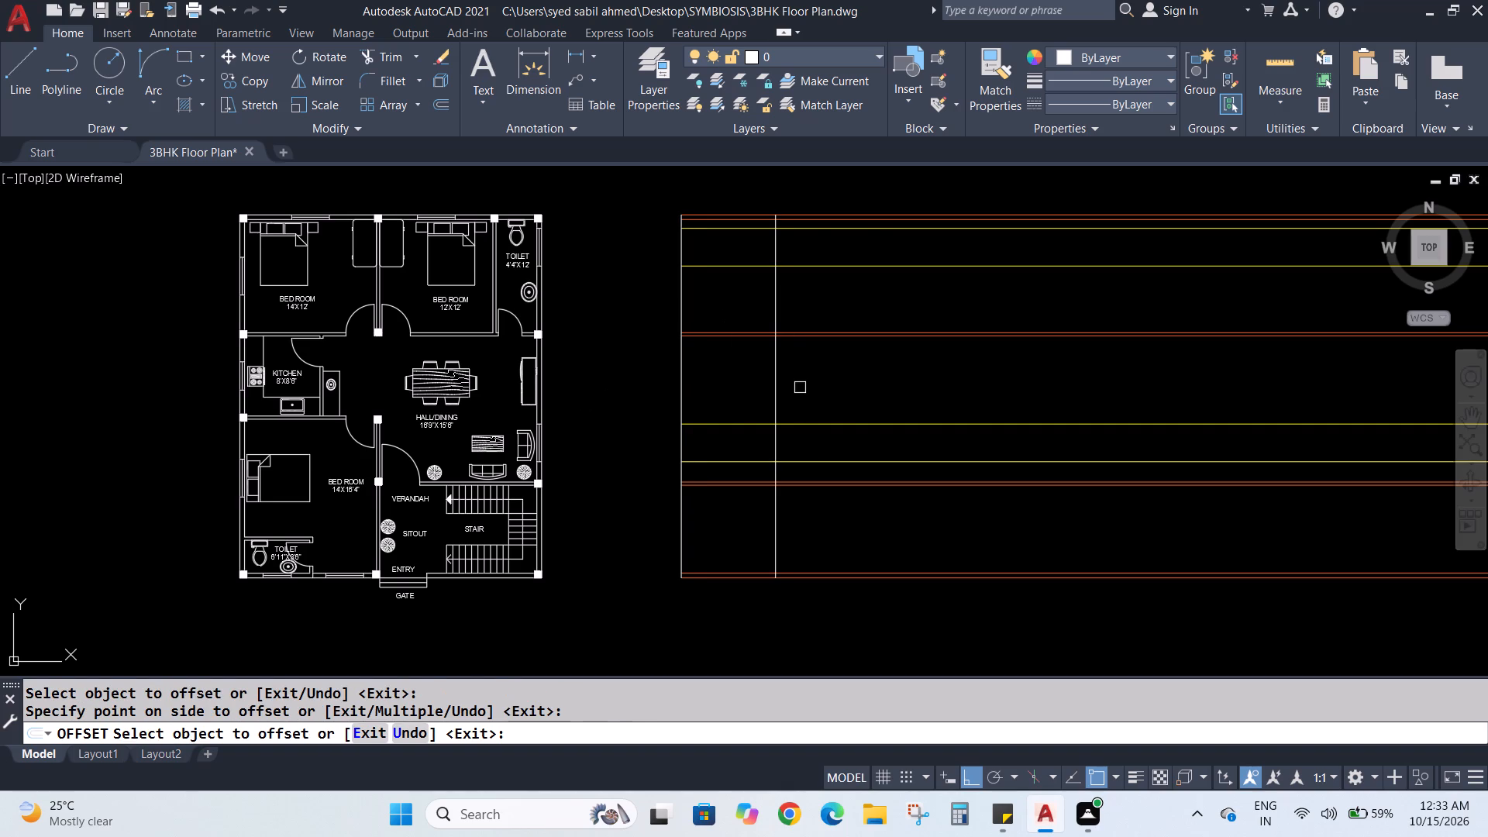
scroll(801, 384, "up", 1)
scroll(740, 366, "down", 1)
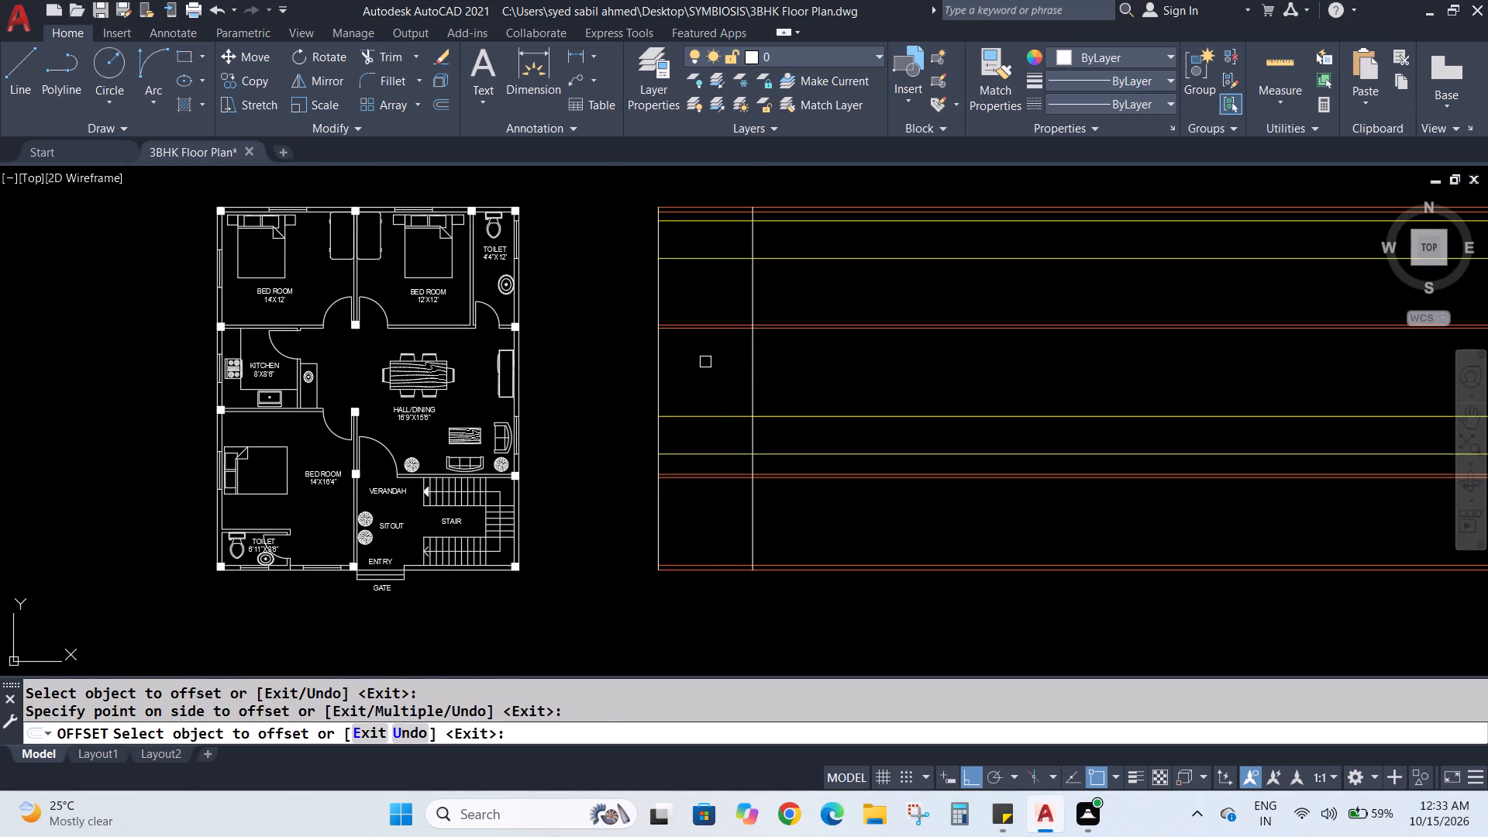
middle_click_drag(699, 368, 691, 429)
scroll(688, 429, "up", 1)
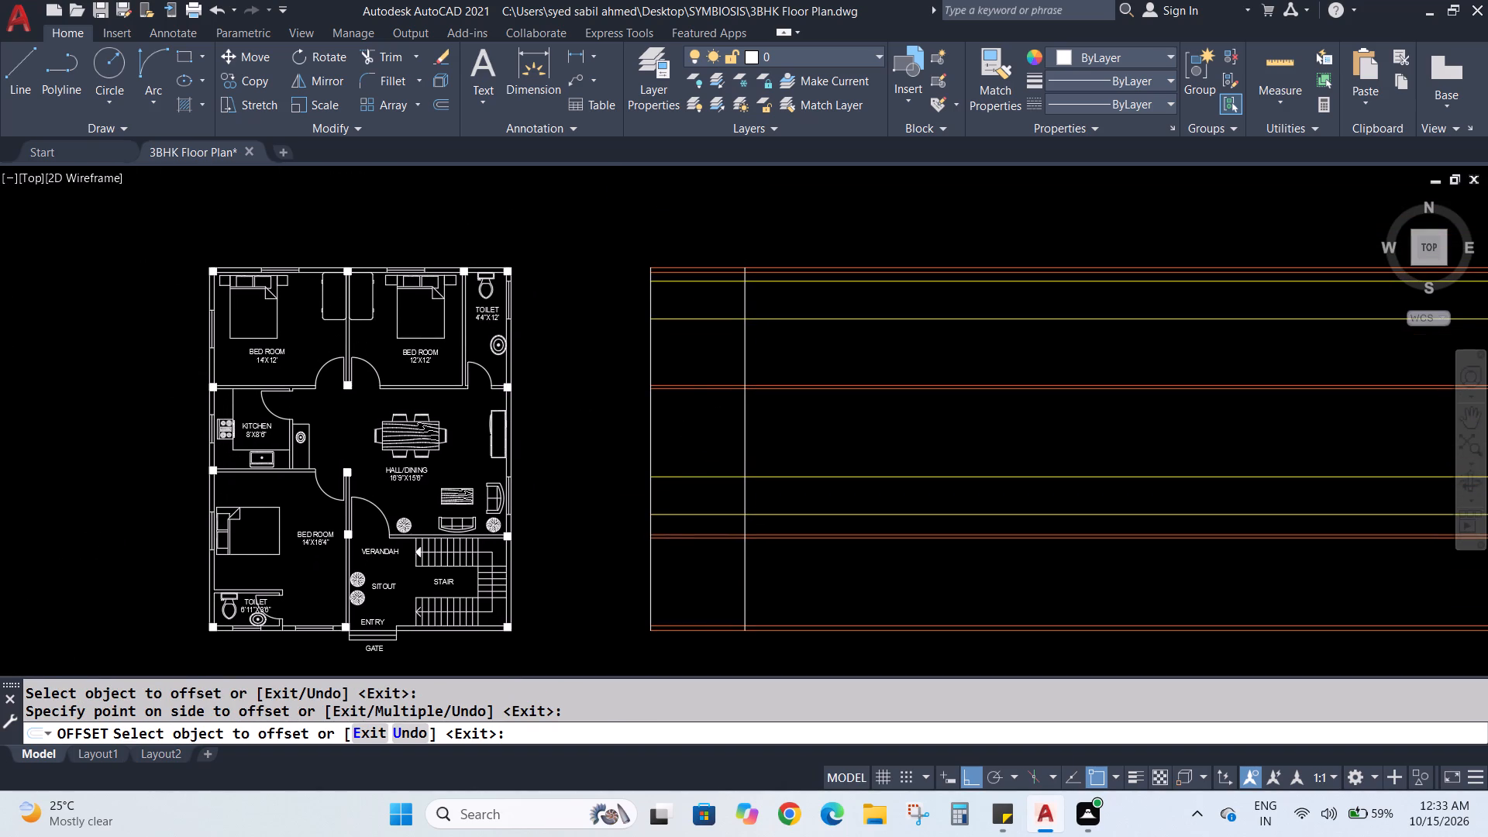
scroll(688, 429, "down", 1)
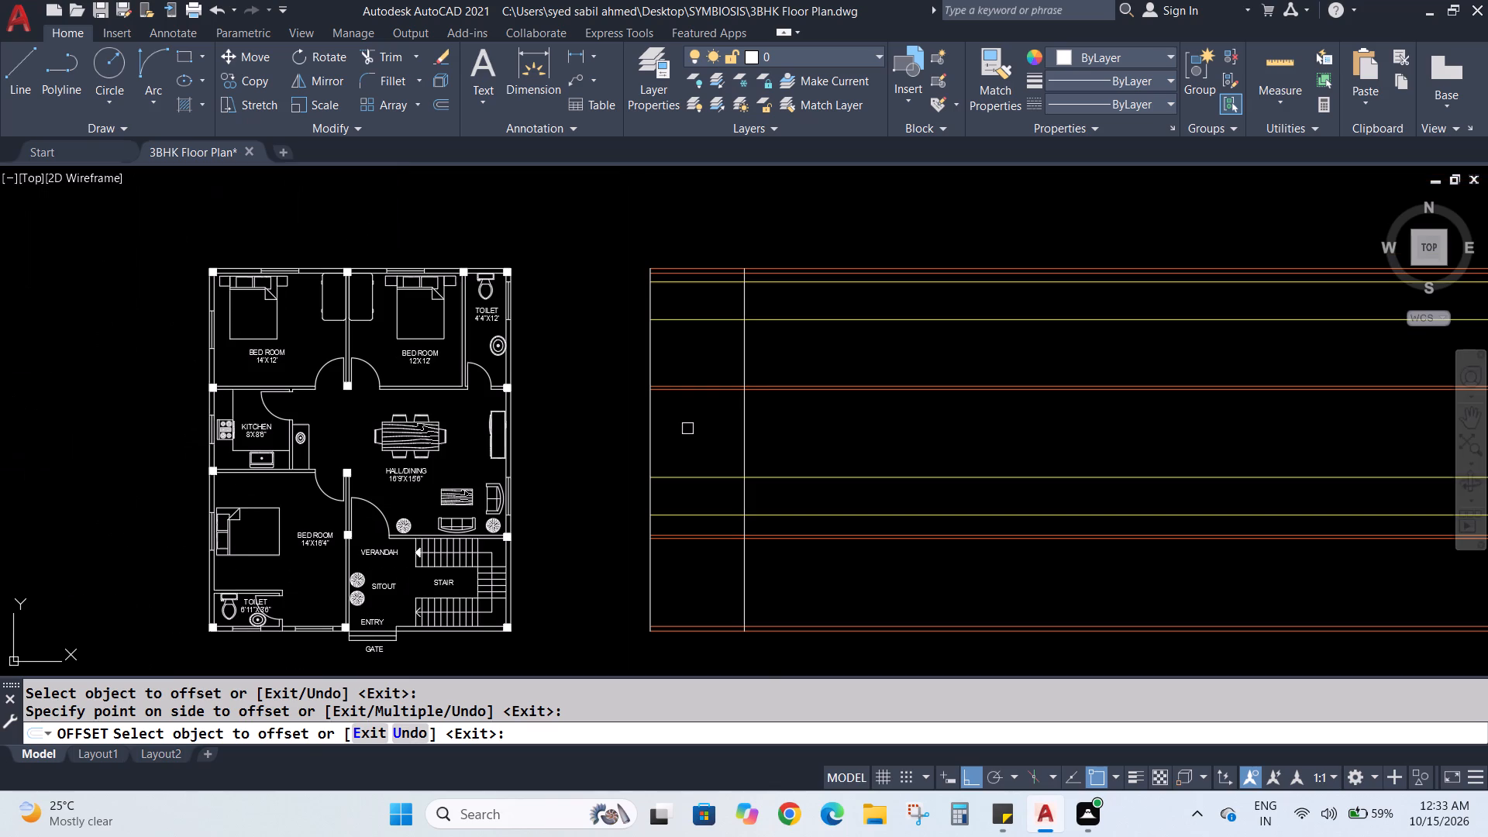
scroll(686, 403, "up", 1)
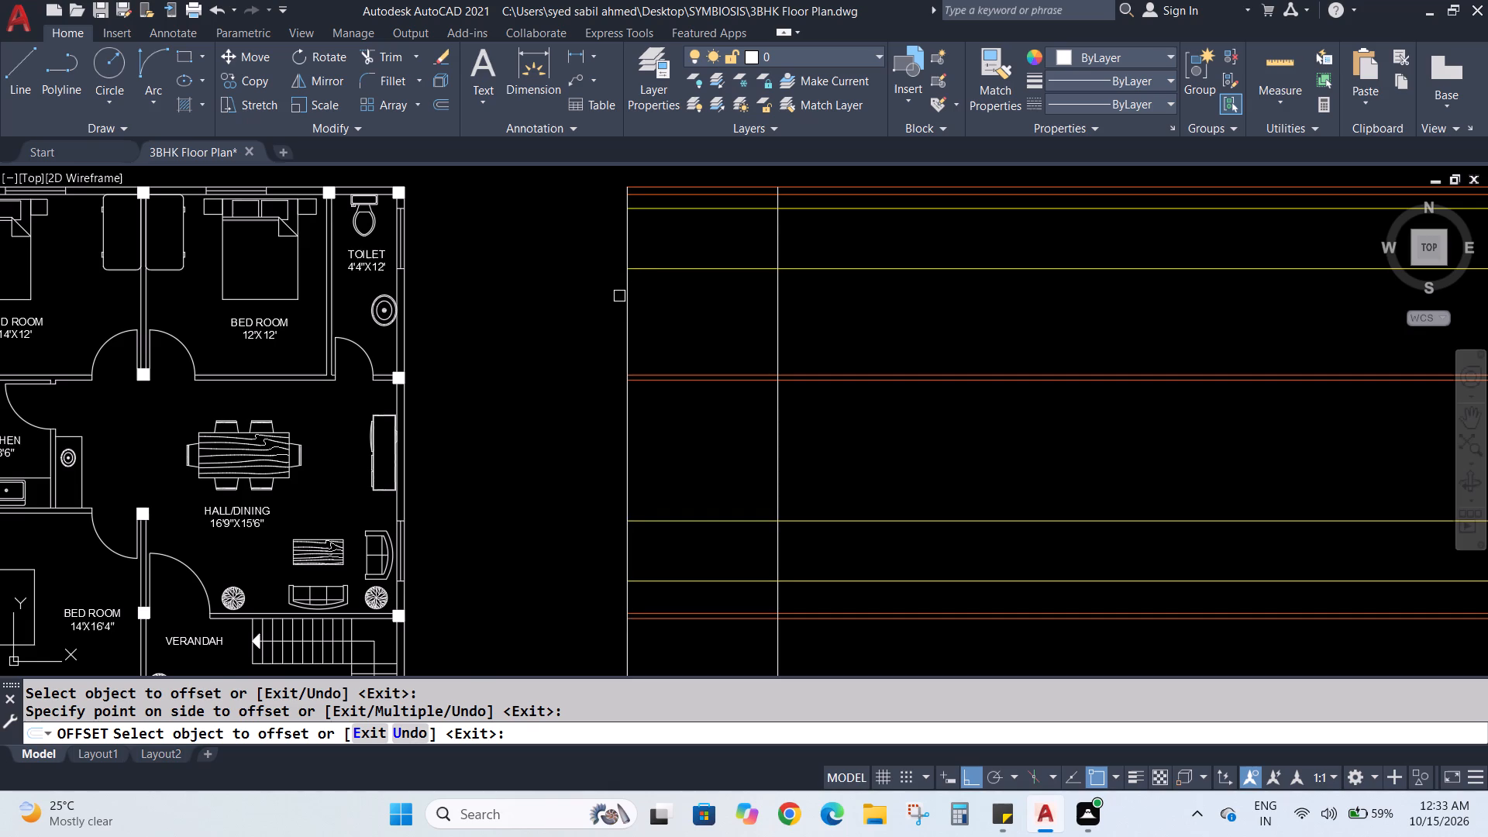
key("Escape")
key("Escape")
Offset the vertical line nearest the plan by 6" away from the plan.
key("o")
key("Return")
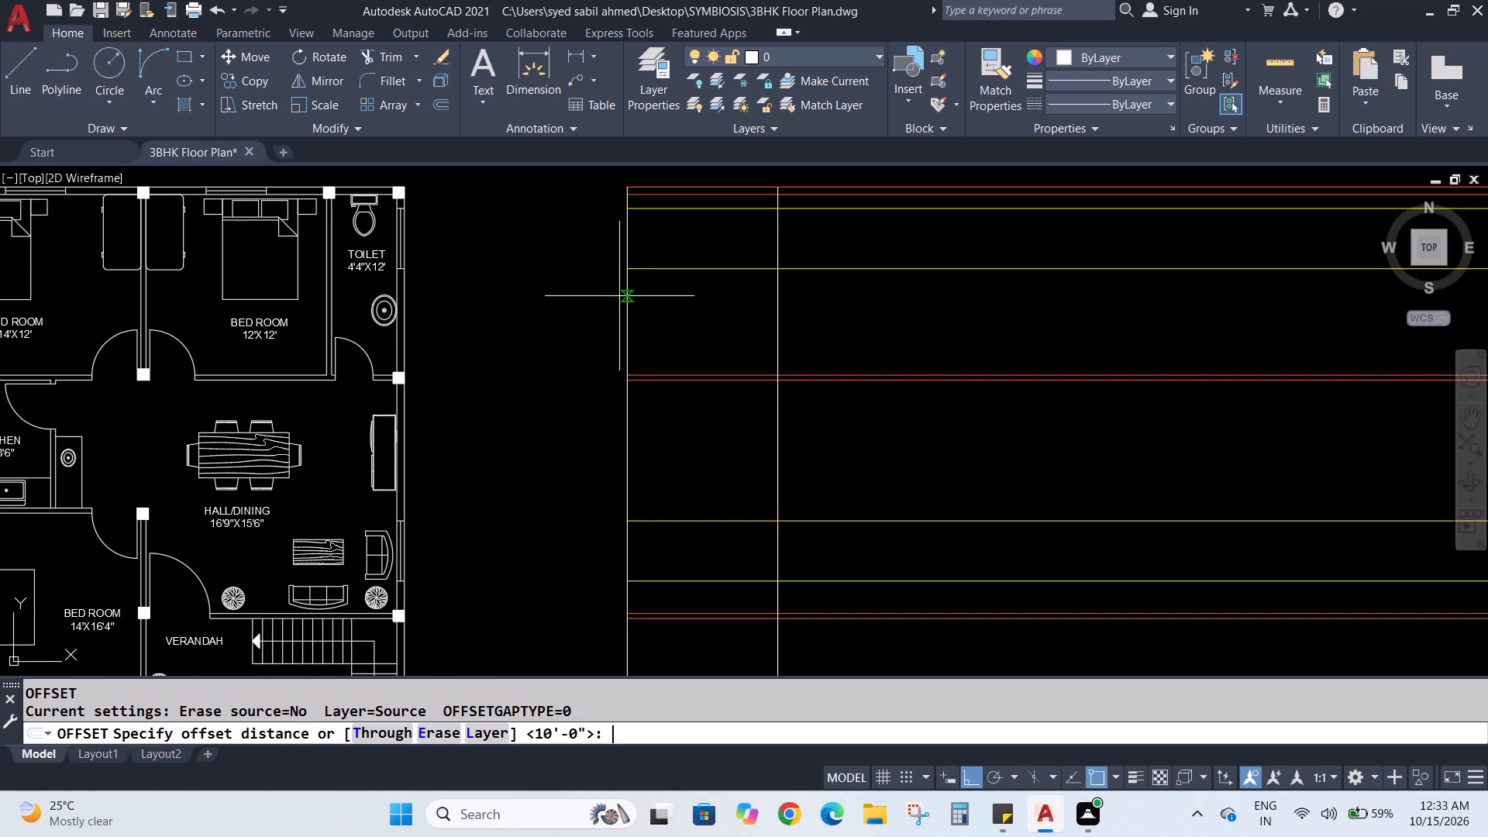
type("6\"")
key("Return")
left_click(628, 312)
left_click(640, 312)
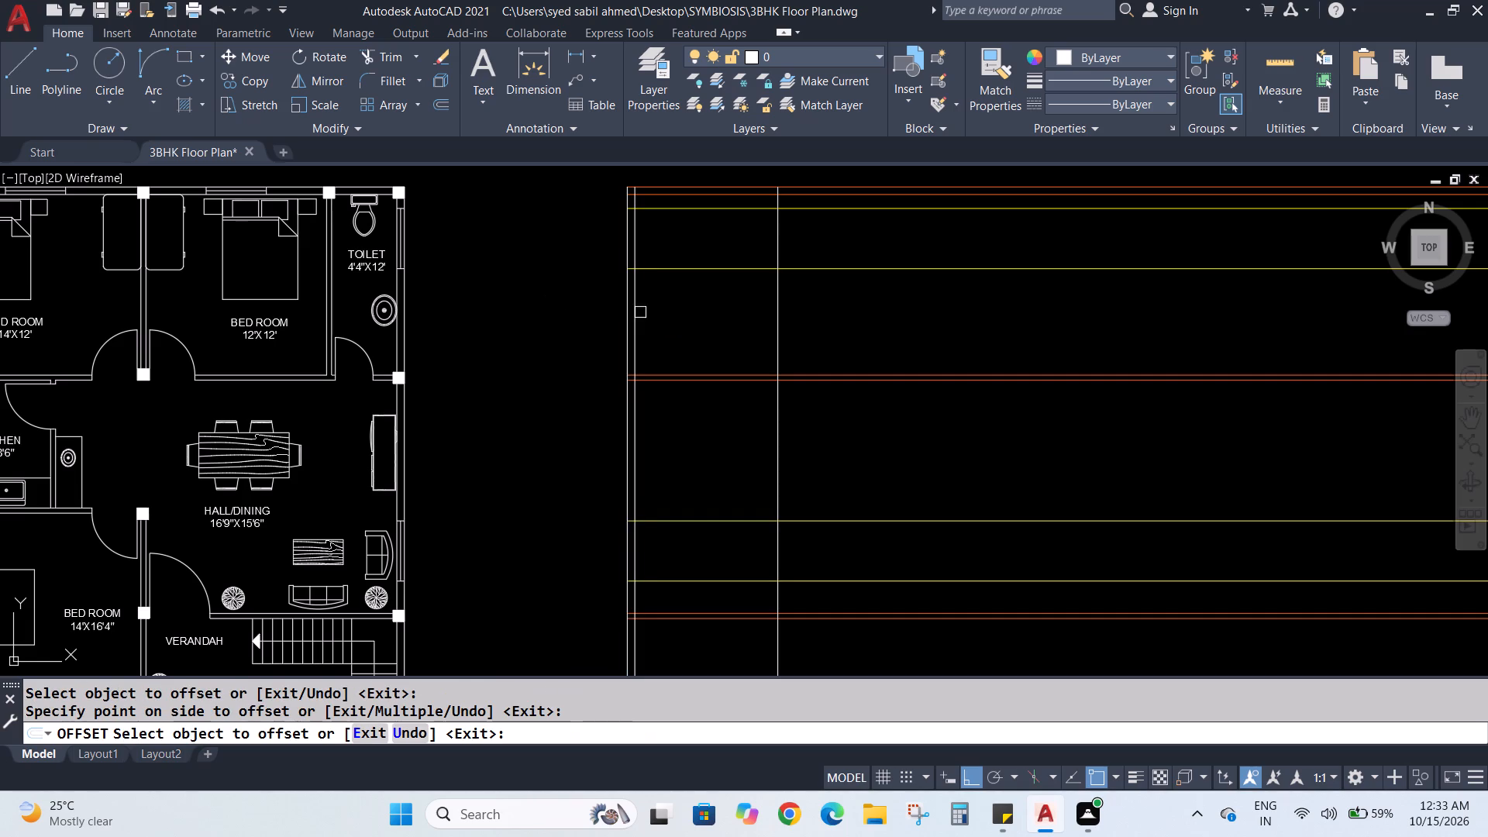
key("Escape")
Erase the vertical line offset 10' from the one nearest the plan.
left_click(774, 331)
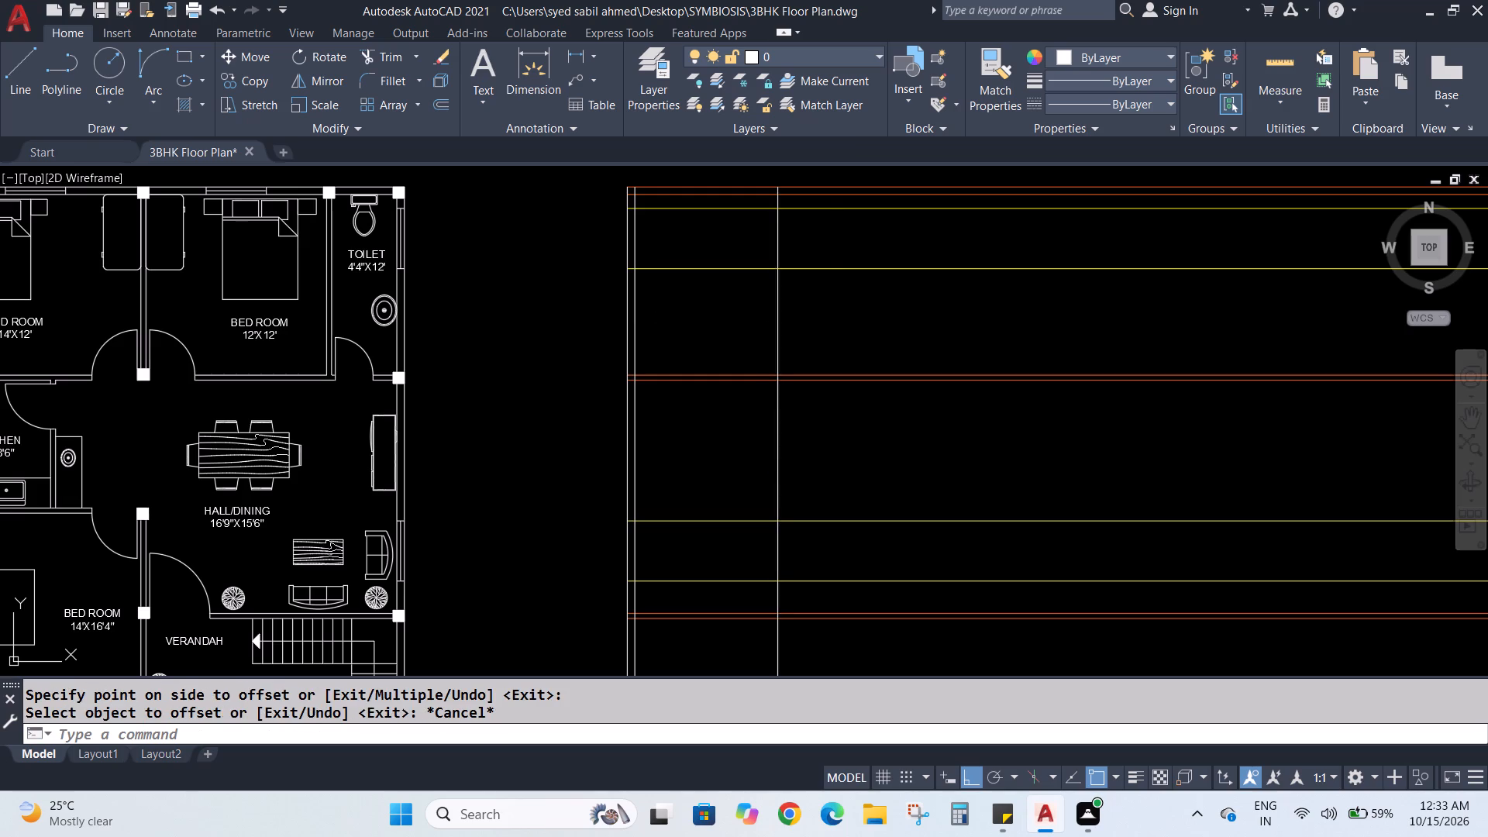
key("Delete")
Offset the second vertical line, 6" from the first, by 10' away from the plan.
key("o")
key("Return")
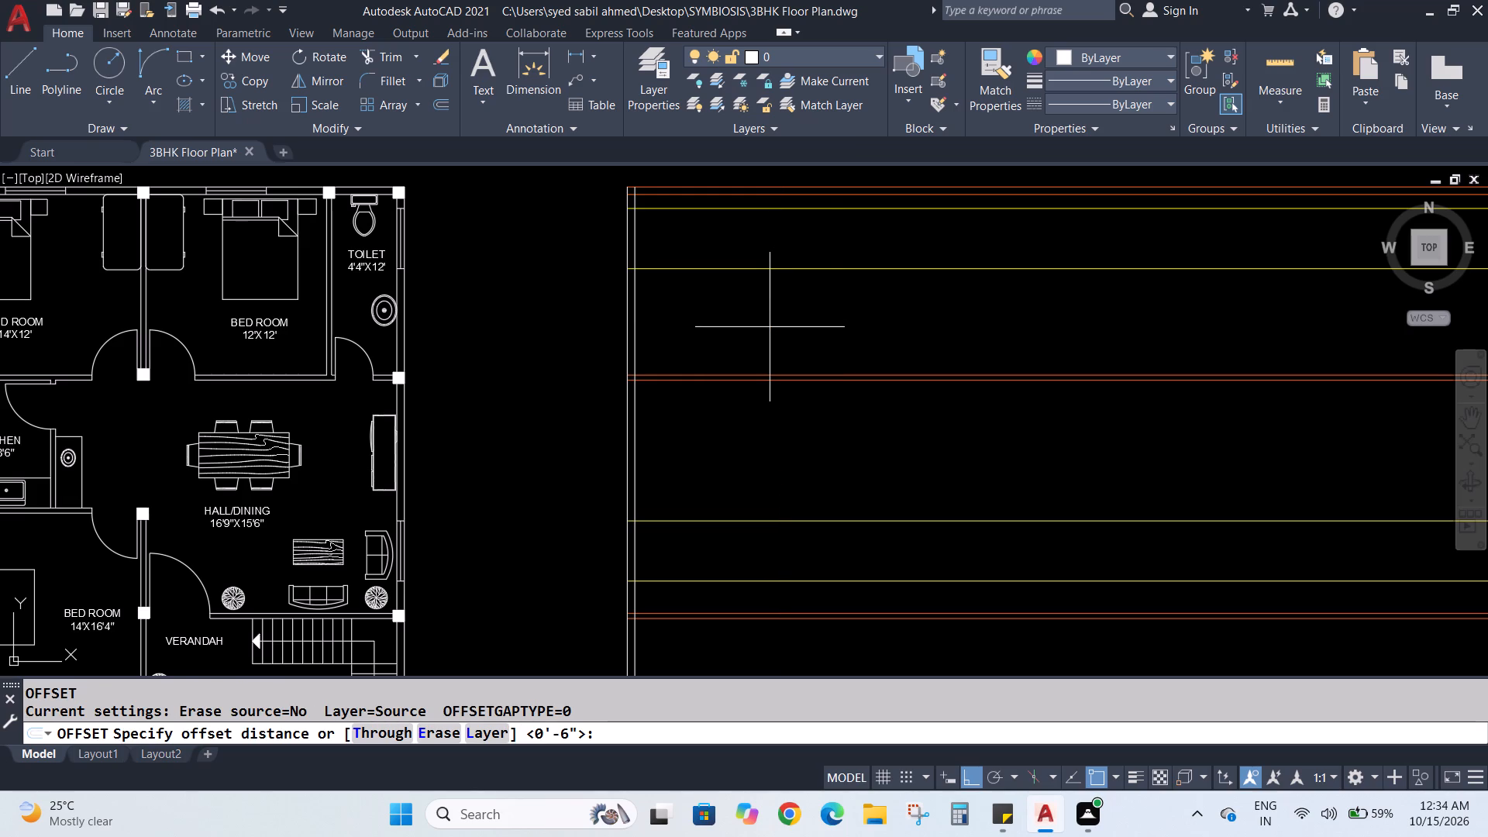
key("1")
type("0'")
key("Return")
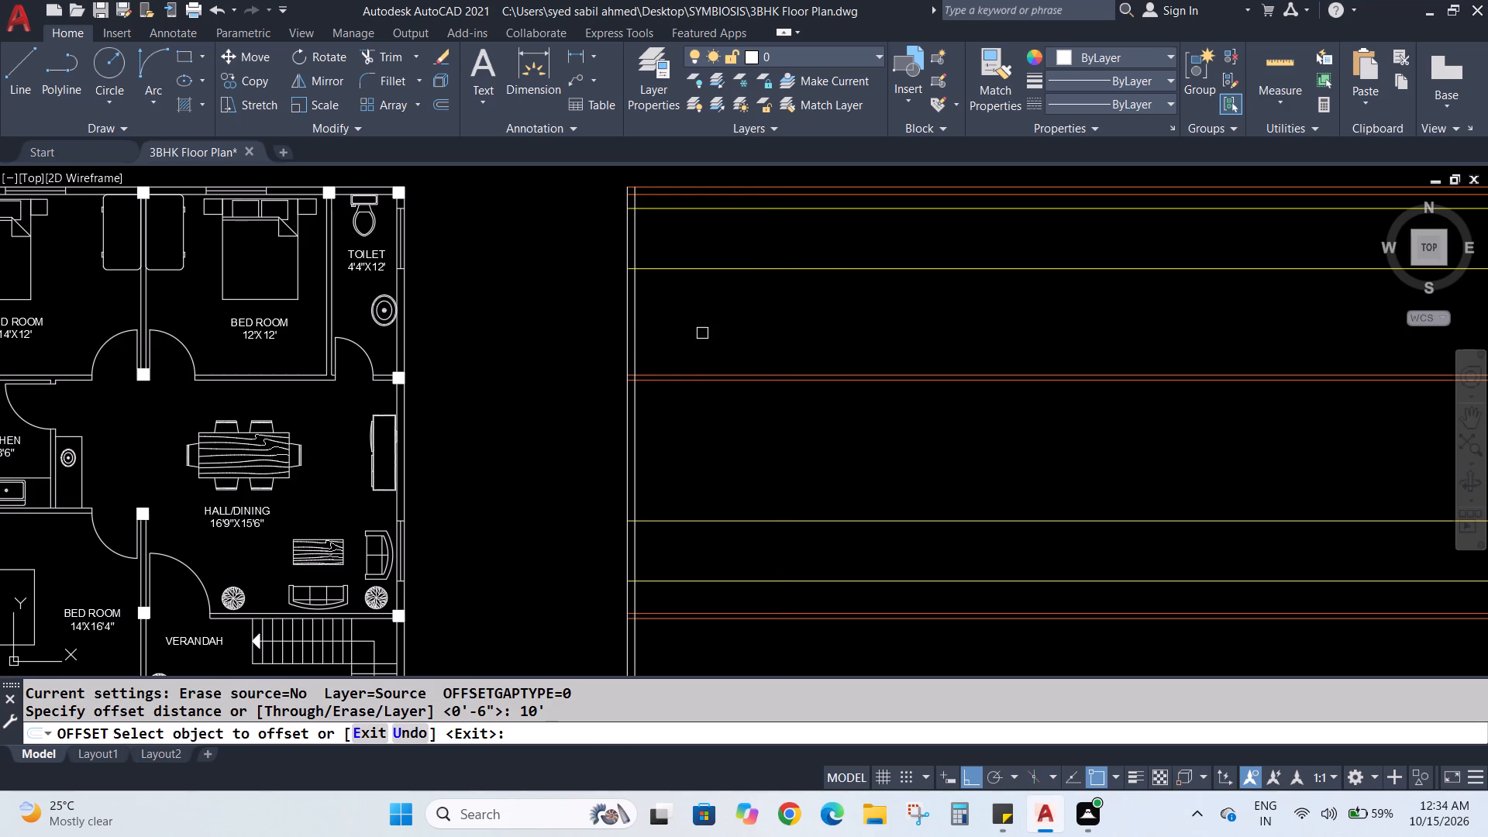
left_click(641, 339)
left_click(636, 338)
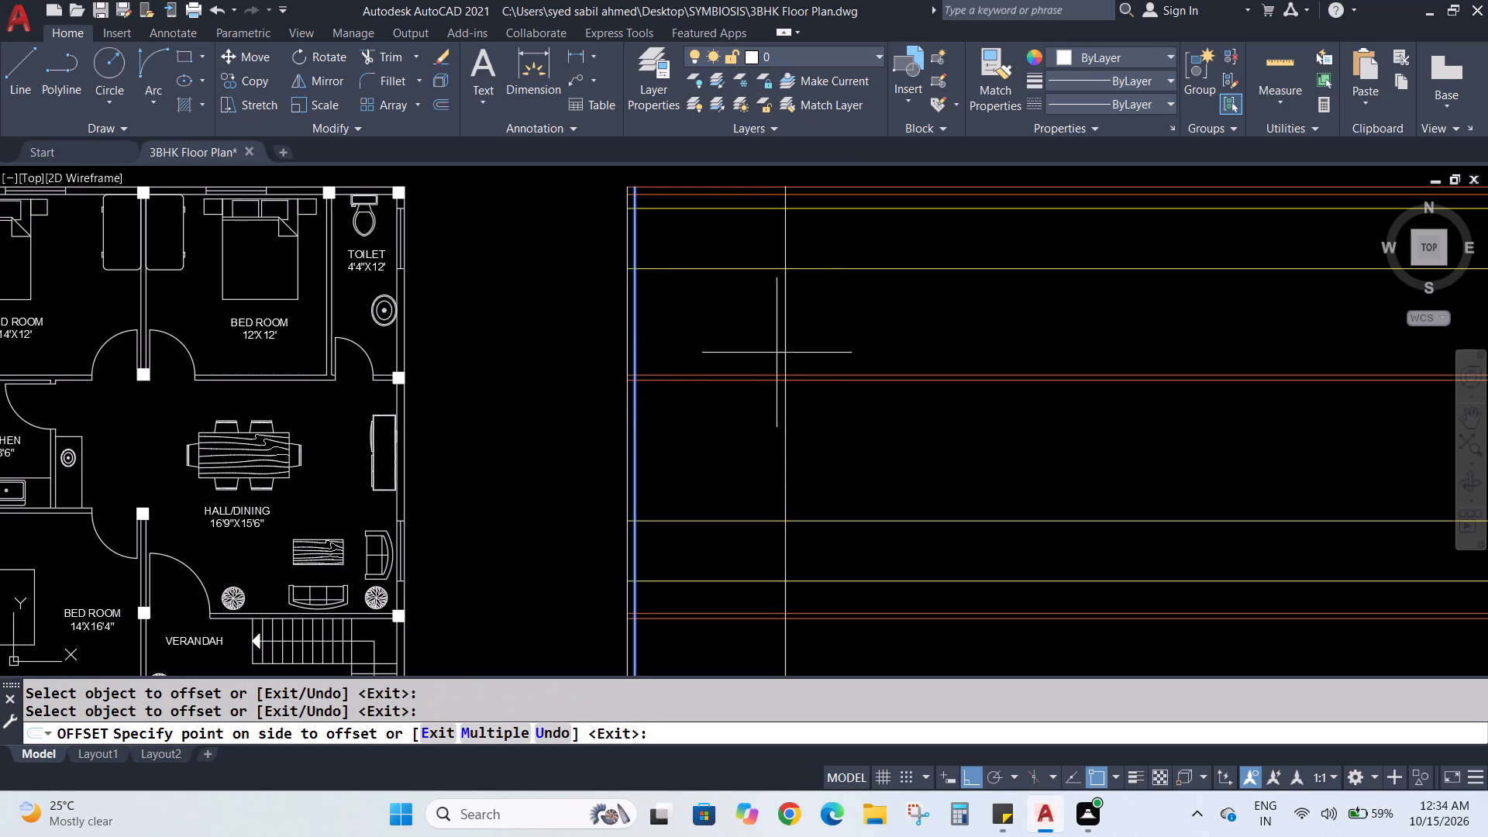
left_click(851, 357)
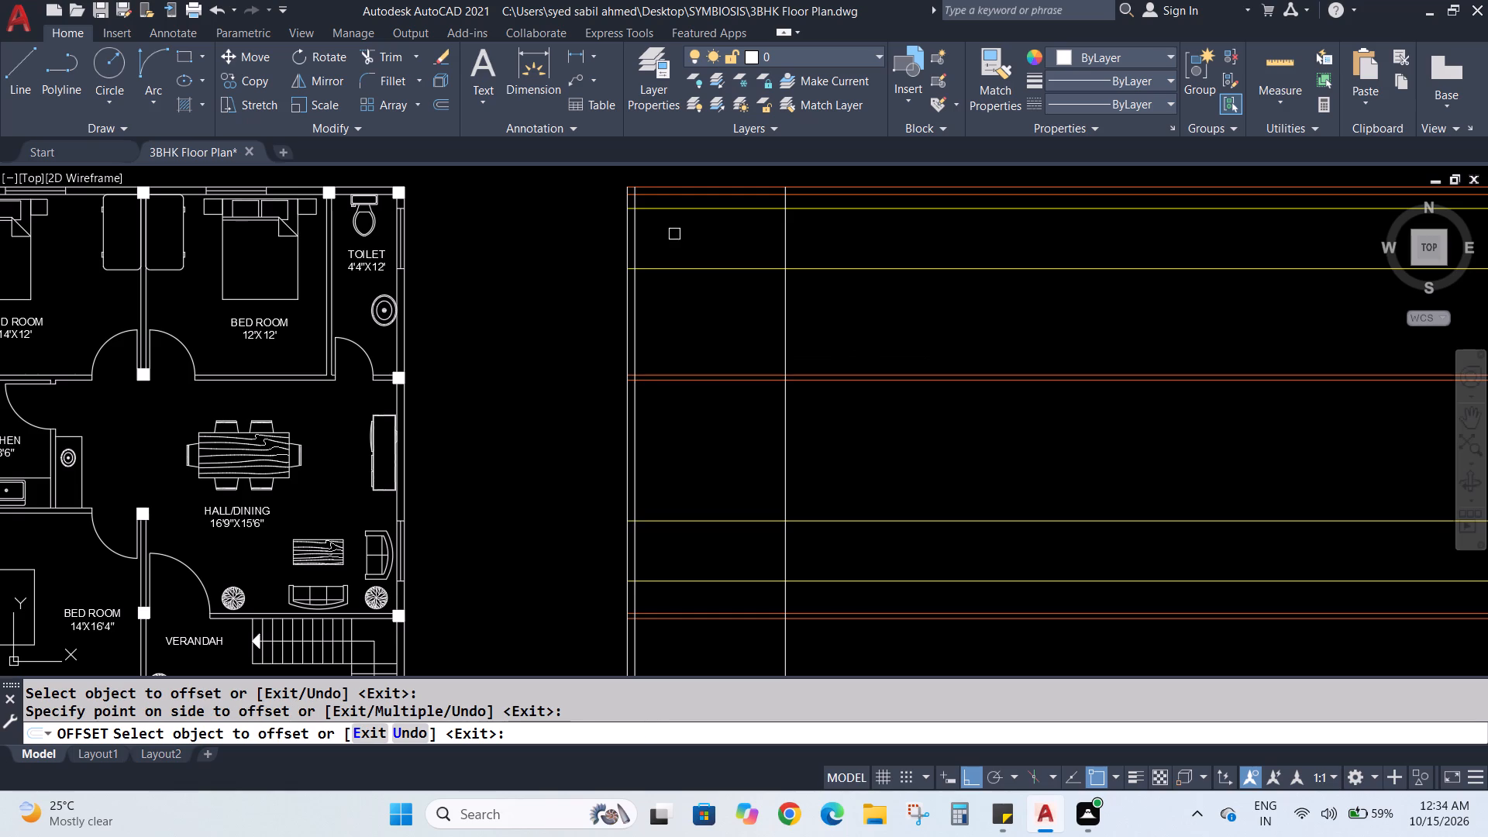
key("Escape")
key("Escape")
Offset the second vertical line 3' away from the plan and the farthest vertical line 3' back towards the plan.
scroll(694, 278, "up", 1)
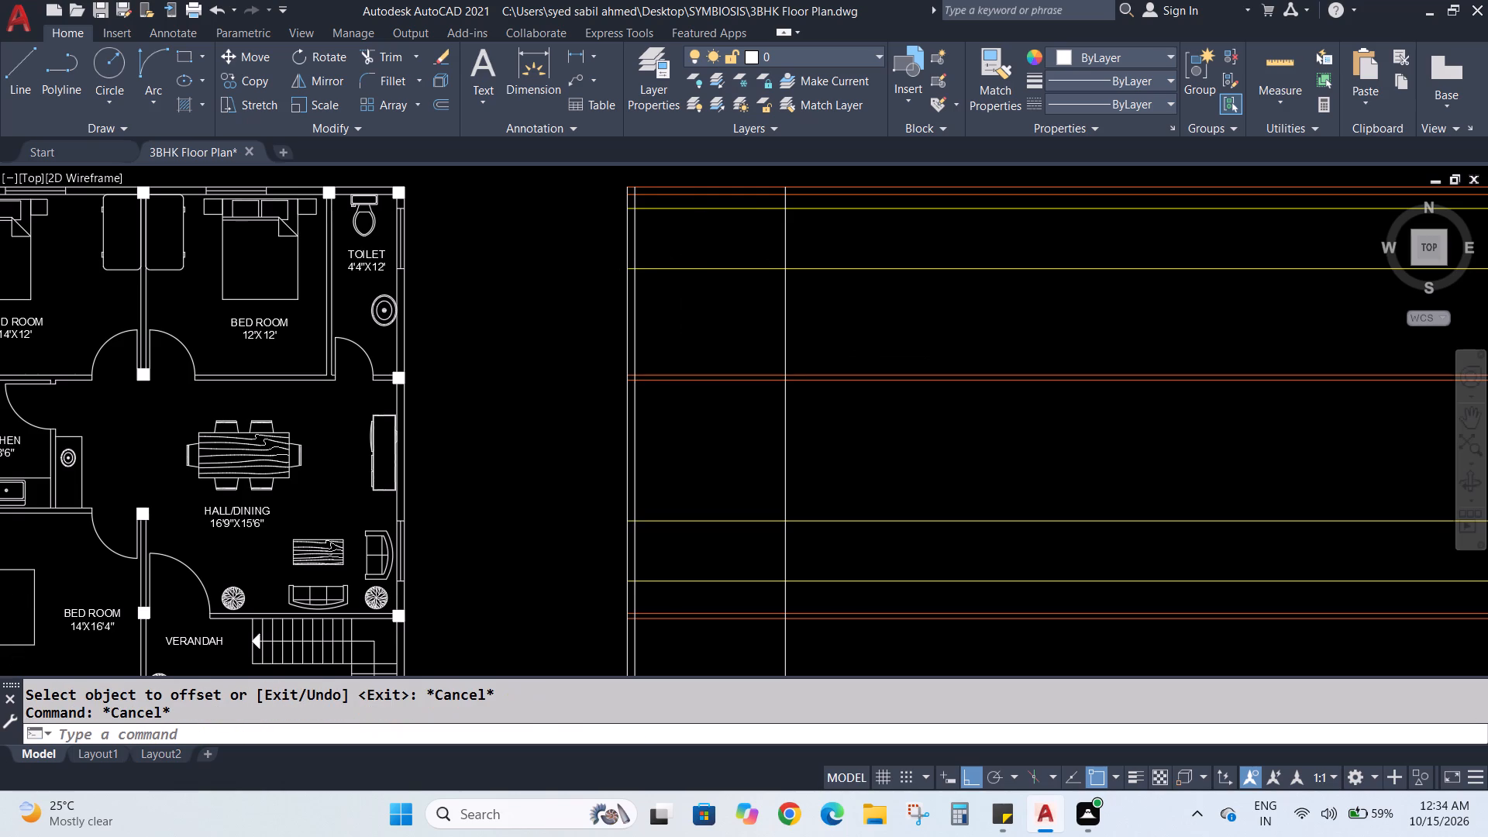
middle_click_drag(698, 338, 717, 461)
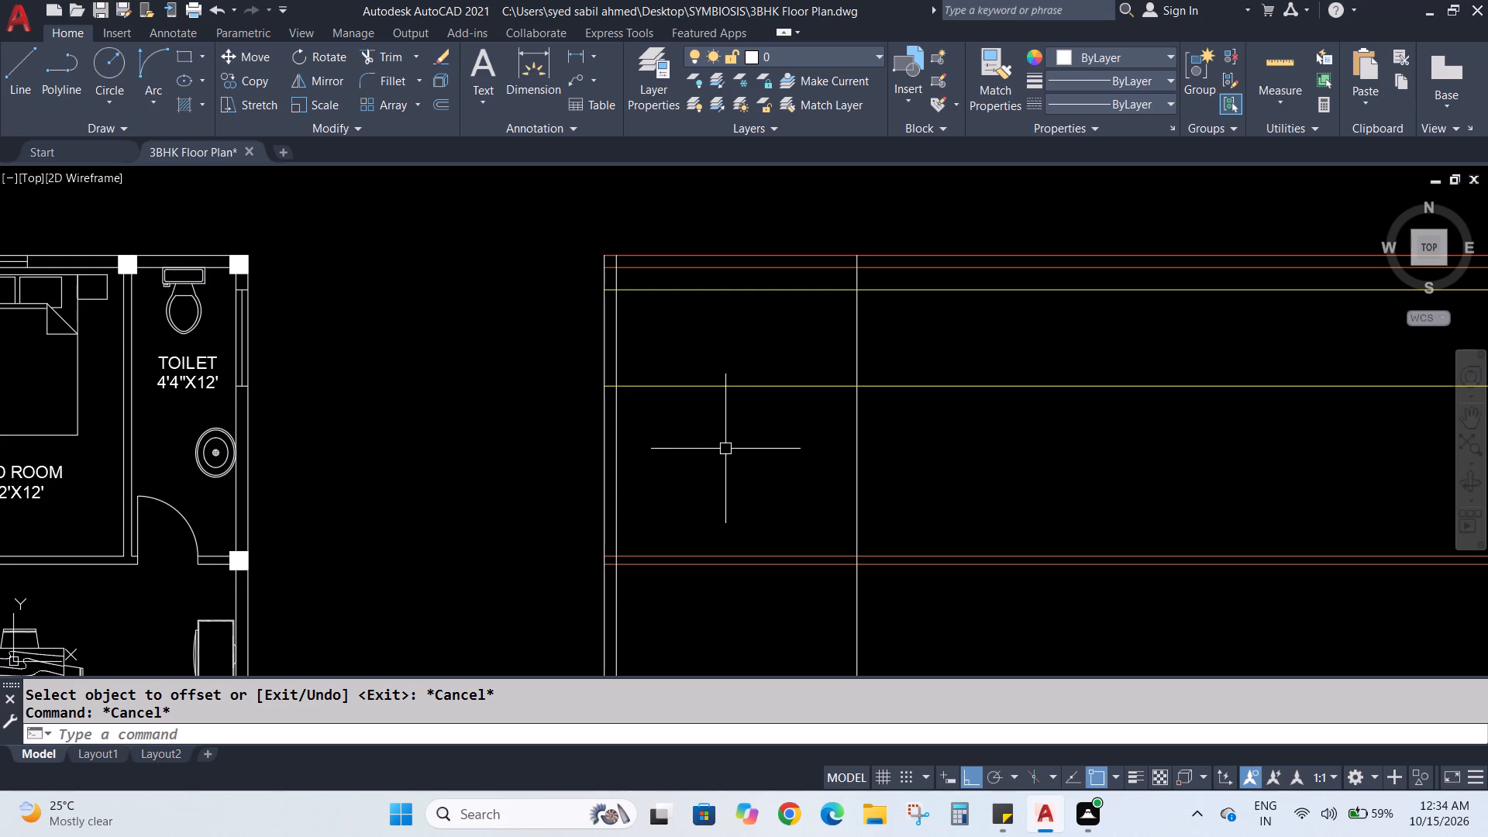
key("Escape")
key("o")
key("Return")
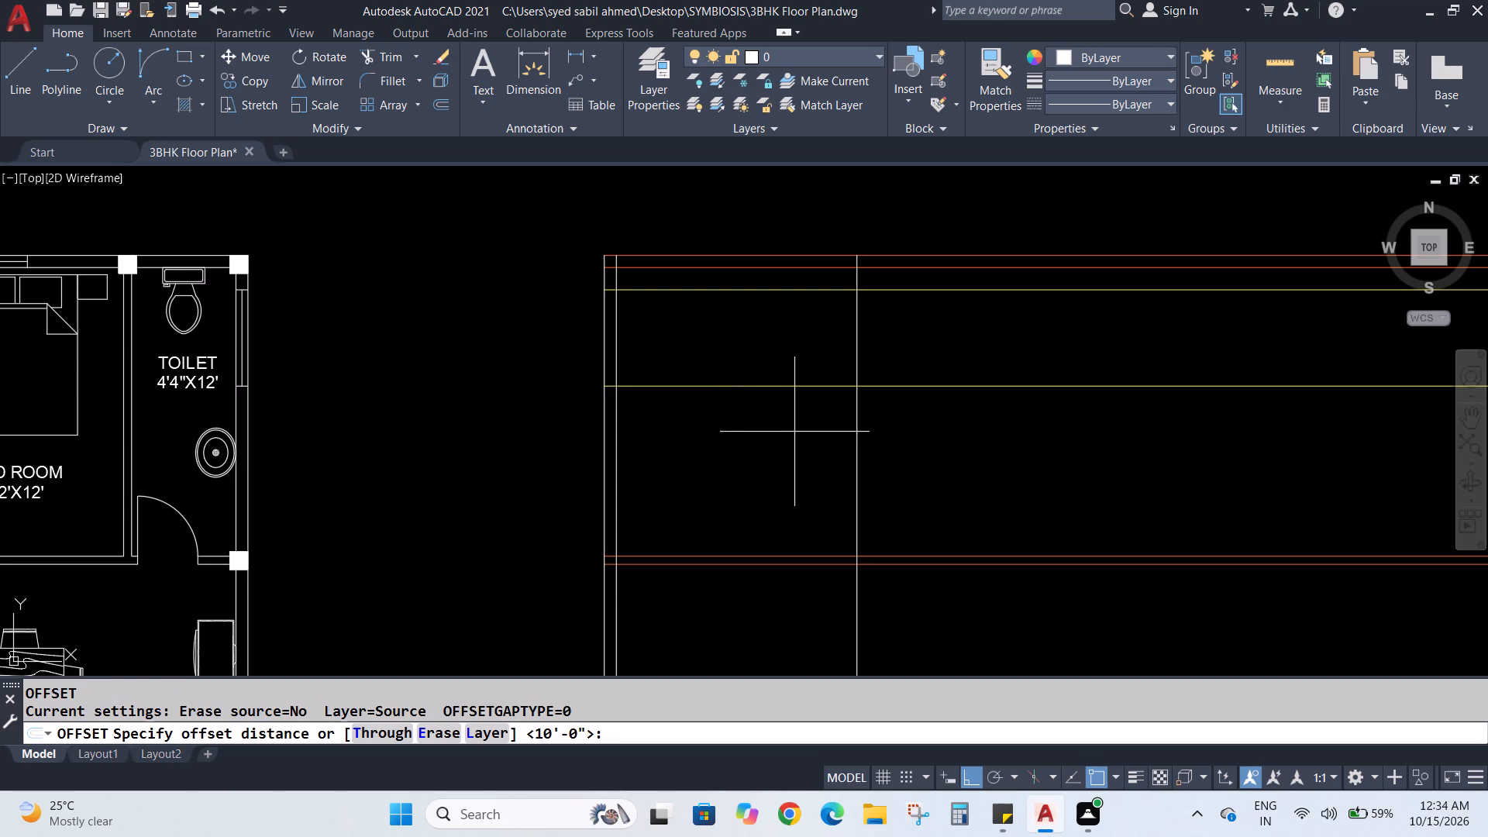
key("3")
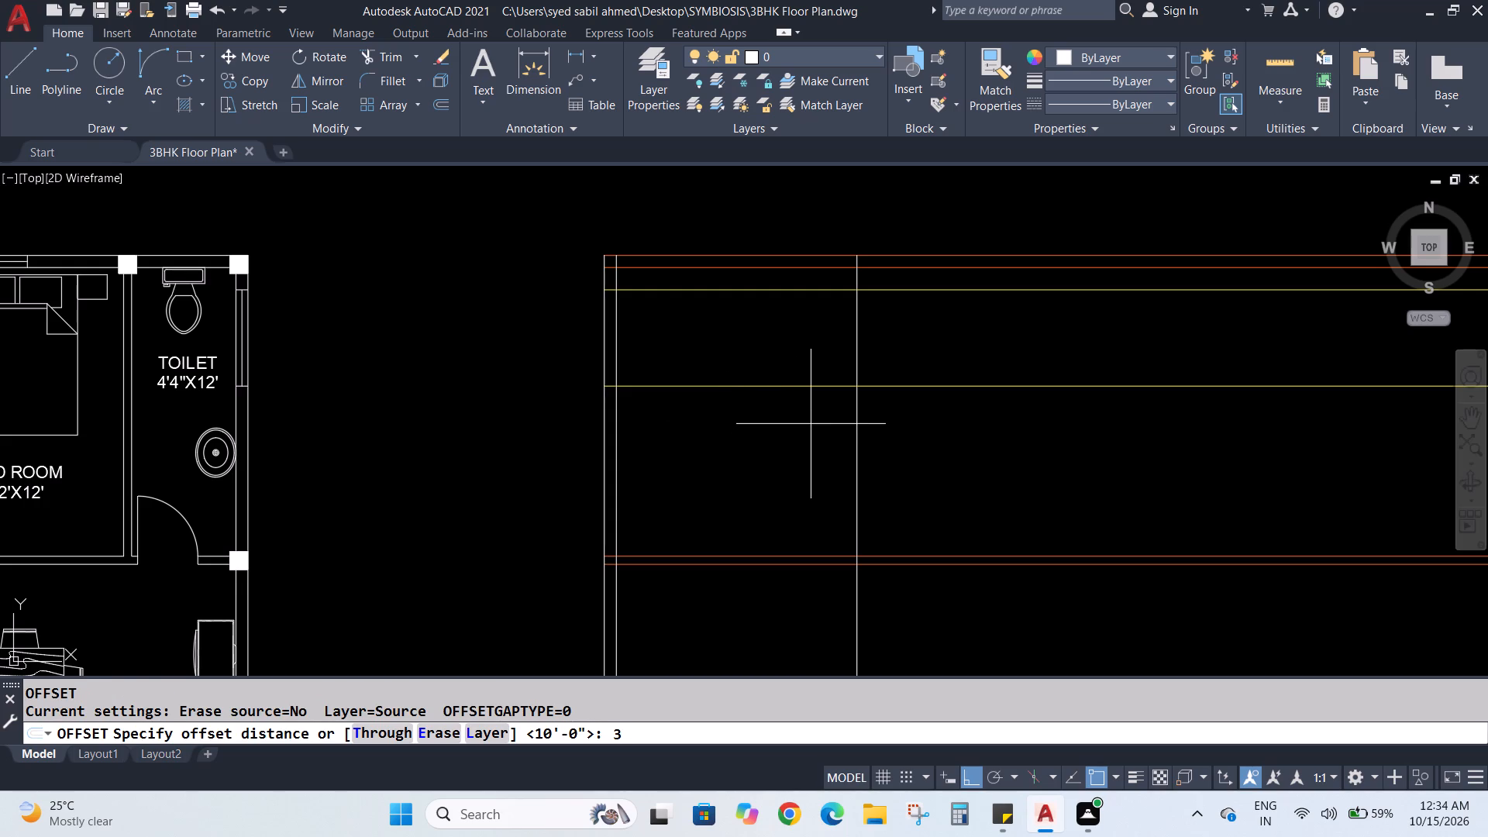
key("apostrophe")
key("Return")
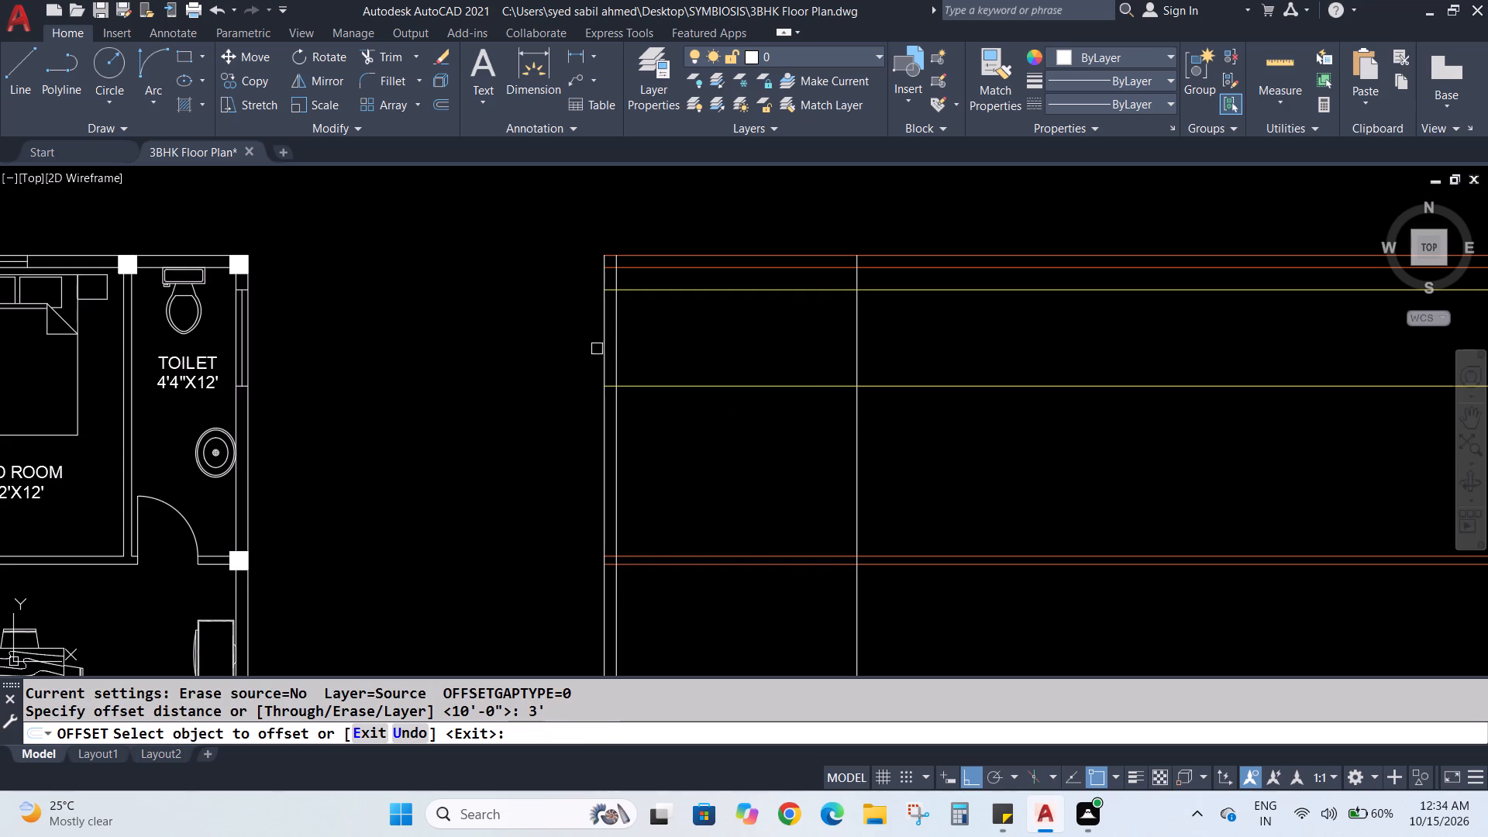
left_click(615, 346)
left_click(697, 345)
left_click(857, 336)
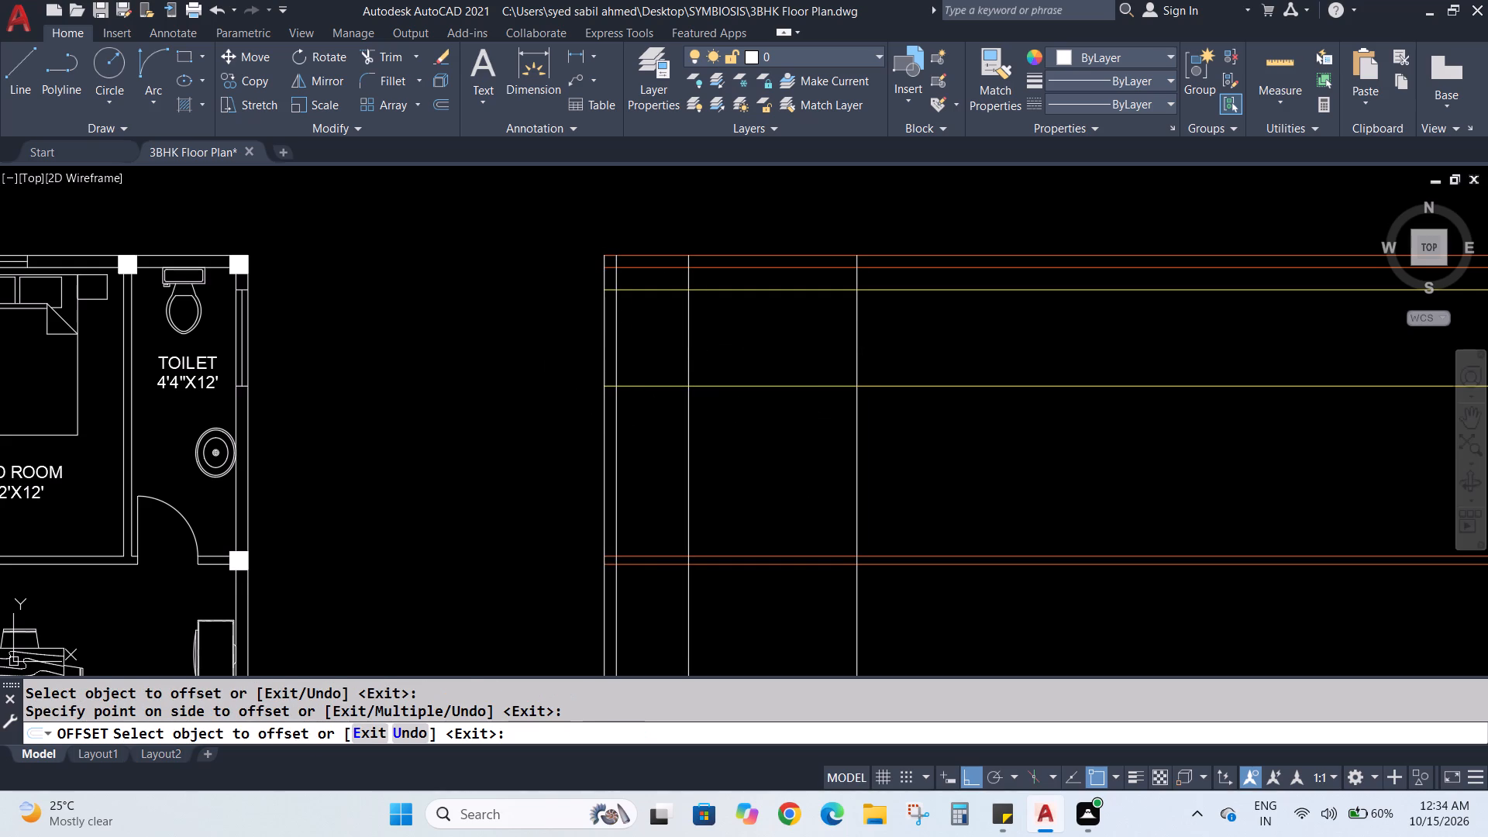
left_click(799, 340)
scroll(734, 500, "down", 1)
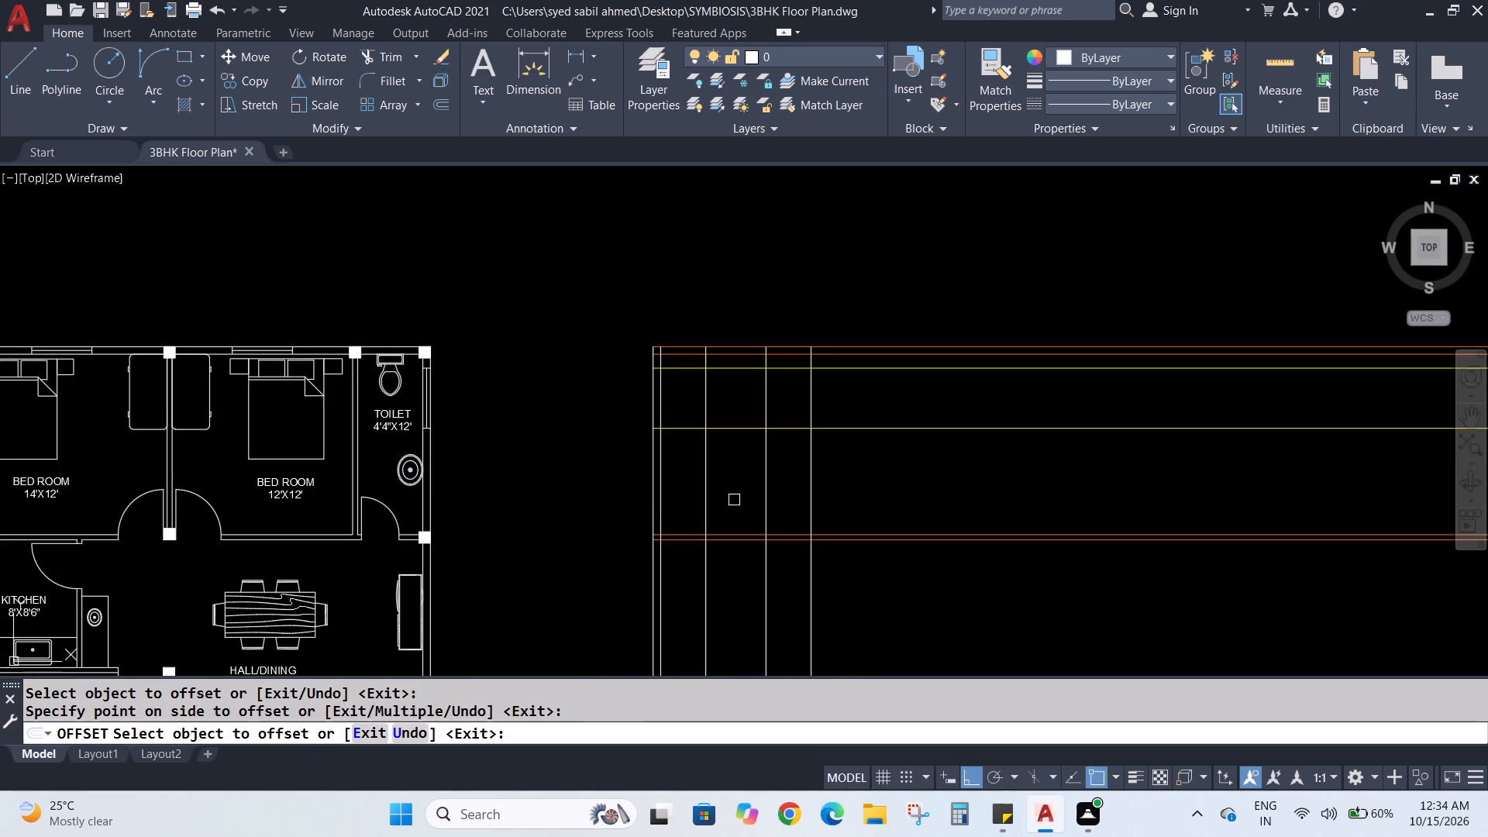
scroll(734, 500, "down", 1)
scroll(734, 500, "up", 1)
key("Escape")
key("Escape")
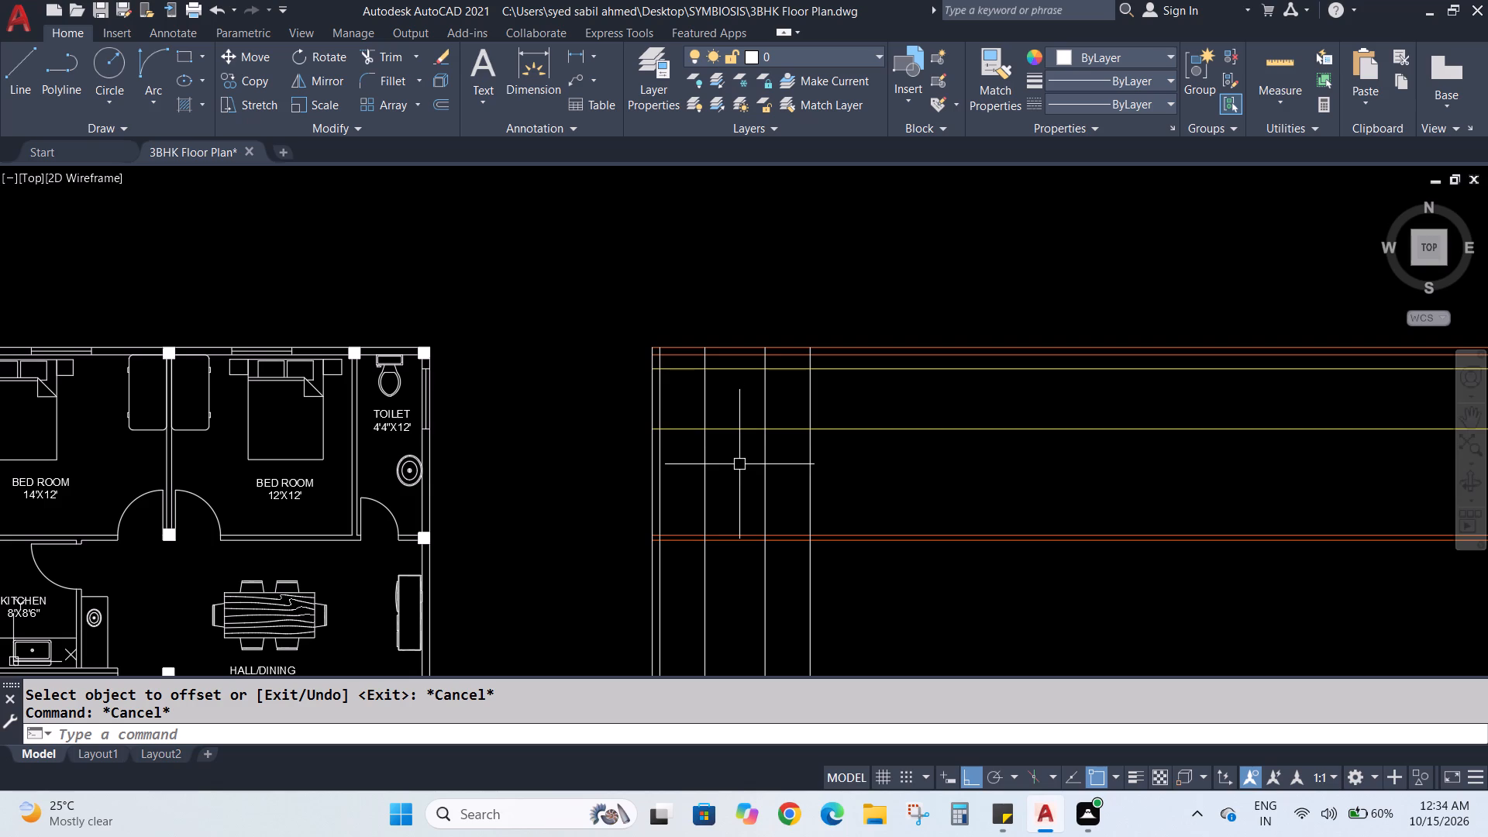
Draw a rectangle for the toilet window between the upper pair of yellow lines and the two inner vertical lines.
scroll(739, 464, "up", 1)
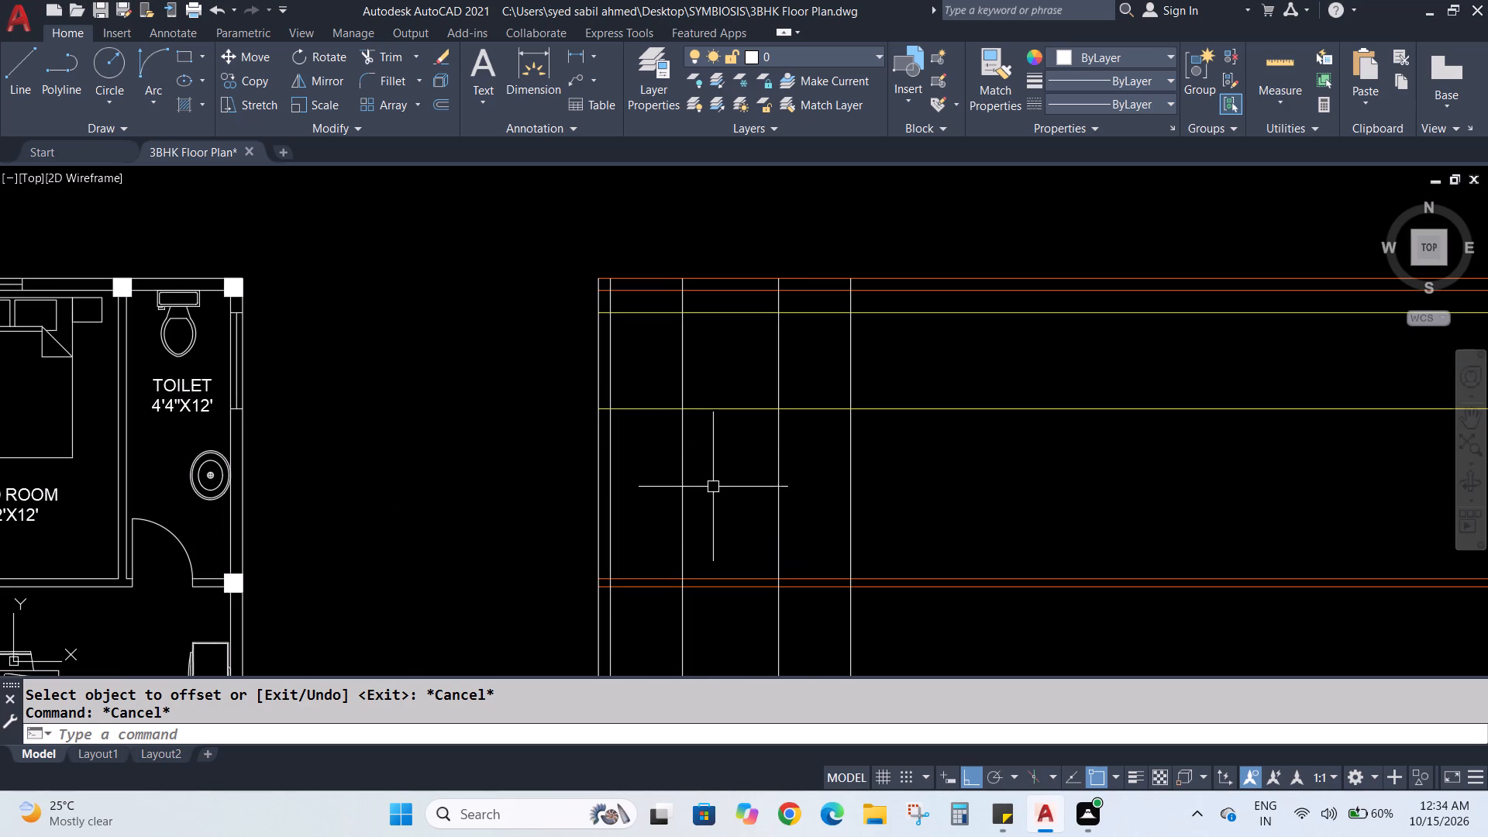
type("rec")
key("Return")
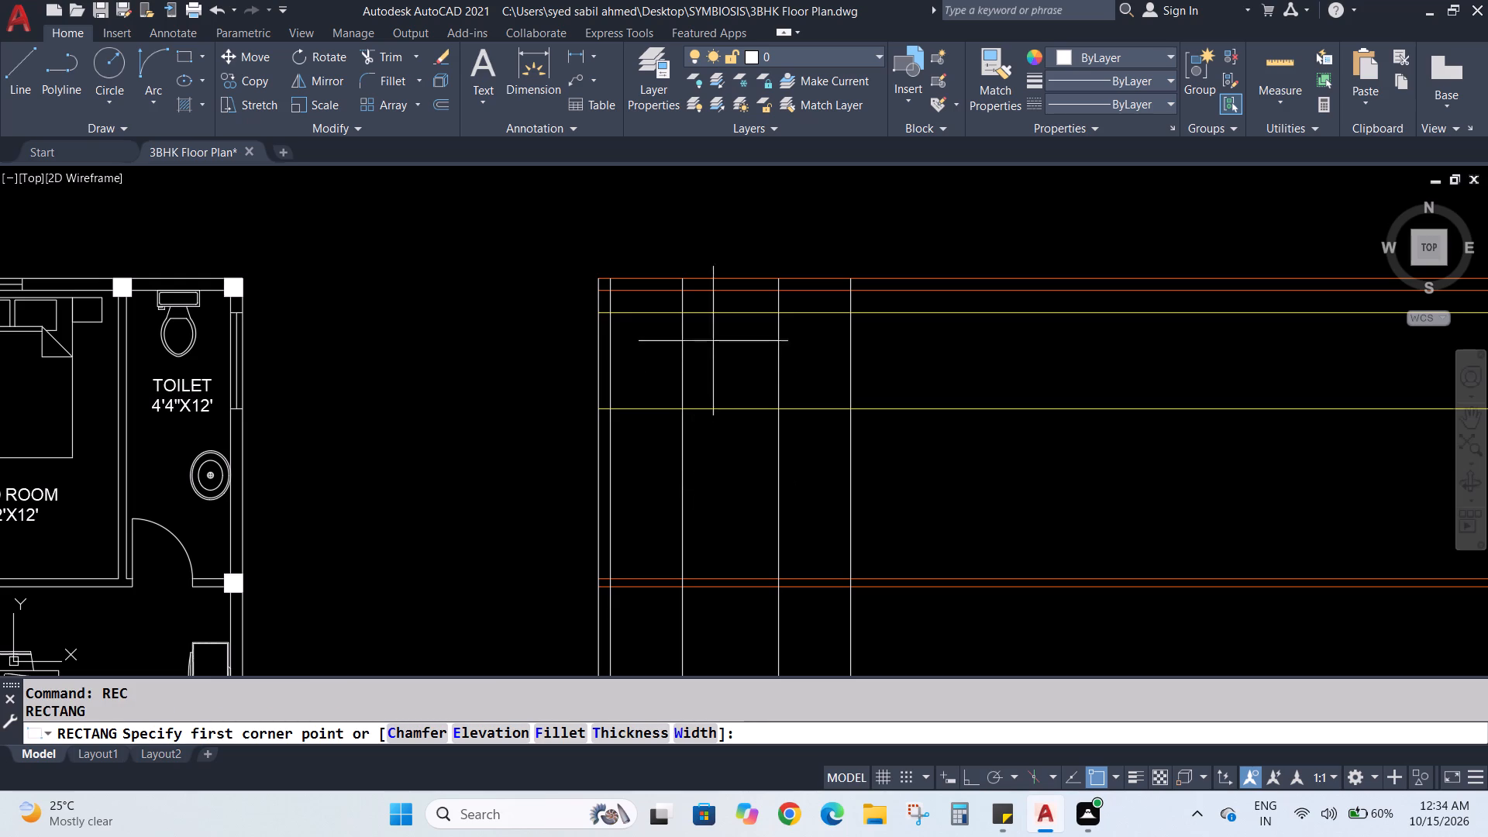
left_click(683, 308)
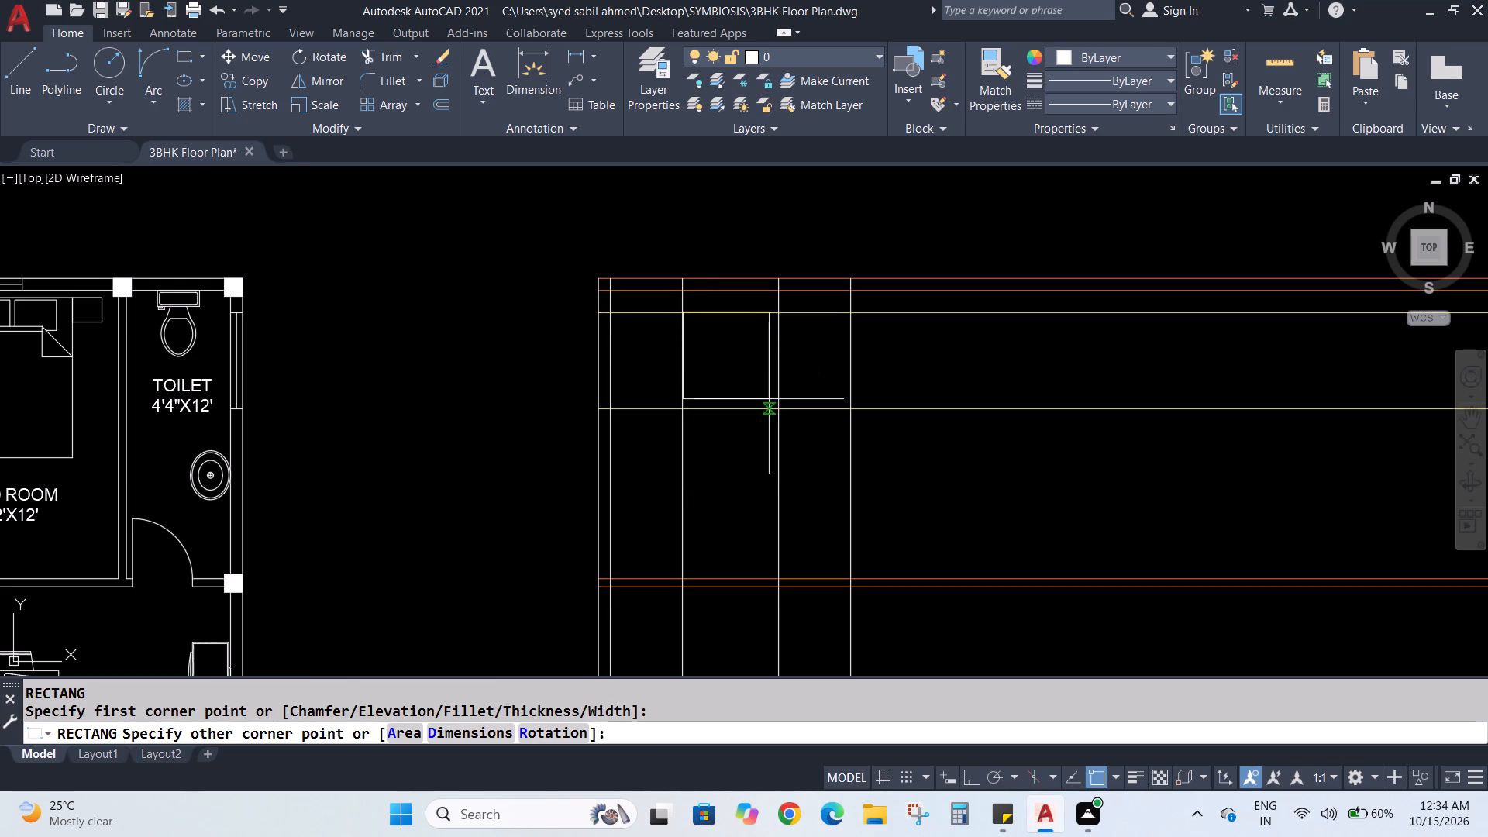
left_click(773, 409)
scroll(752, 464, "down", 4)
scroll(766, 576, "up", 3)
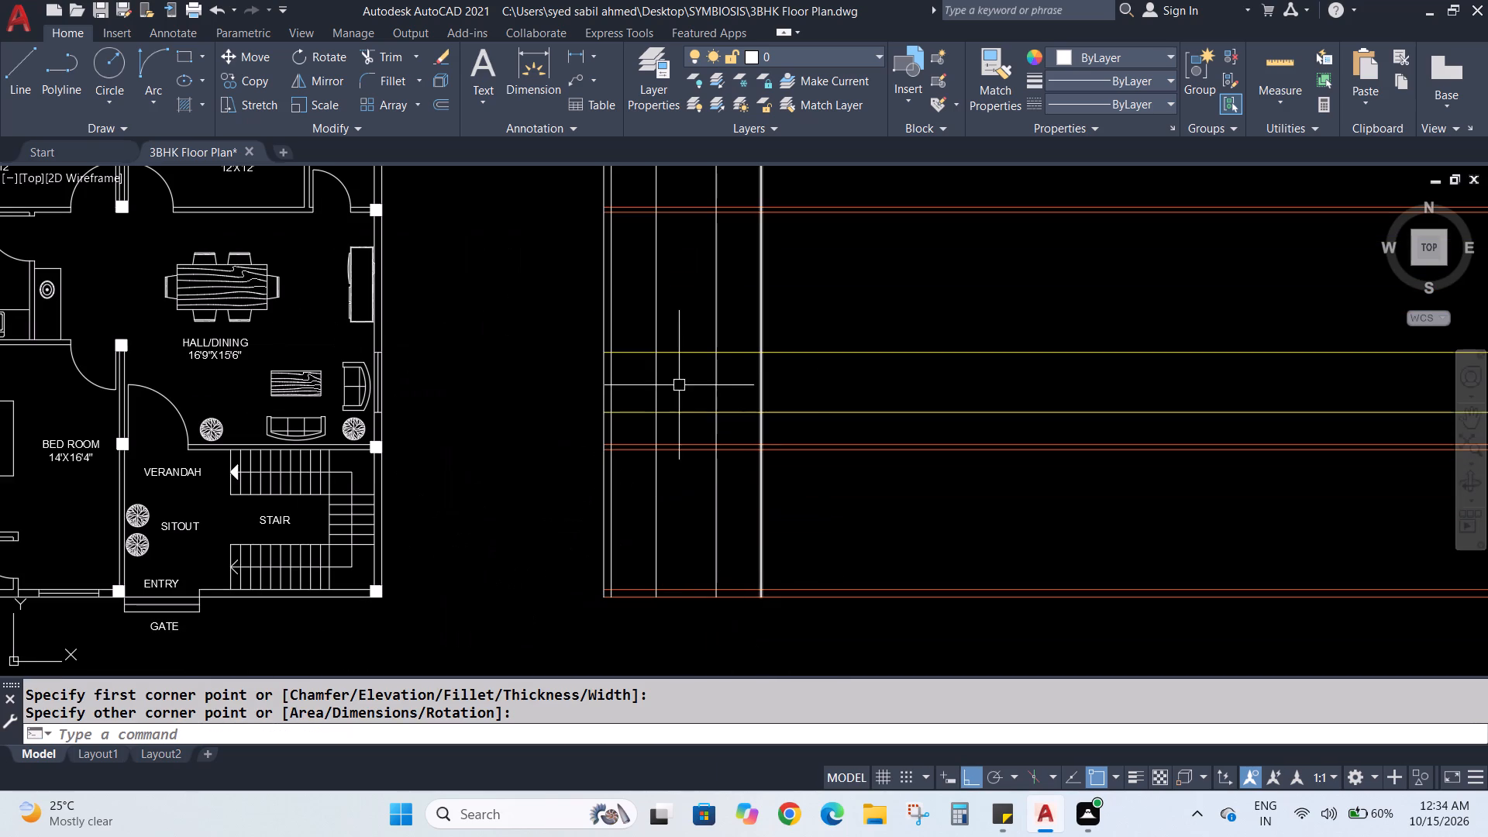
Draw a rectangle for the hall window between the lower pair of yellow lines and the two inner vertical lines.
key("space")
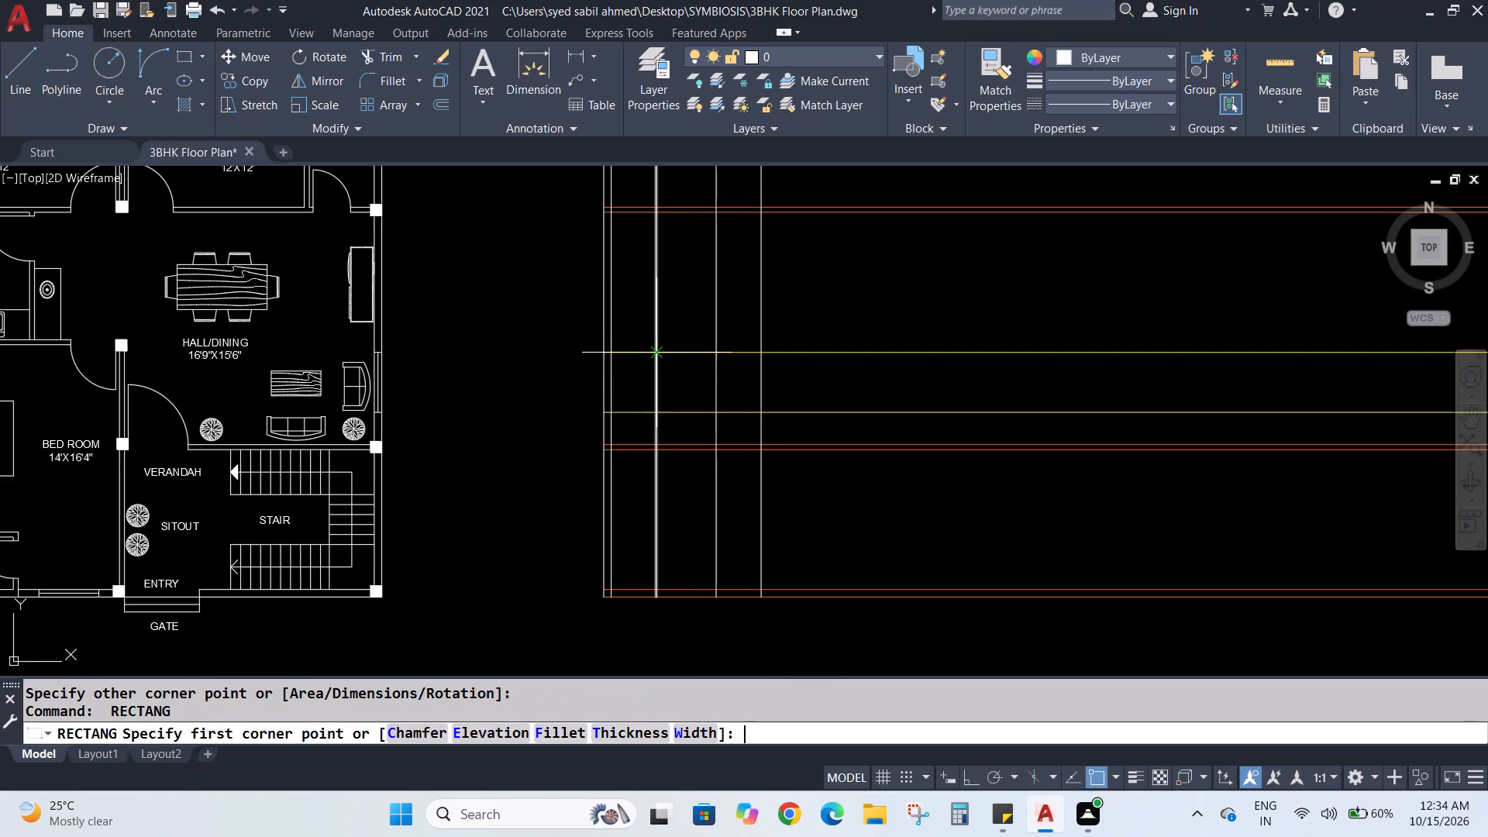
left_click(659, 351)
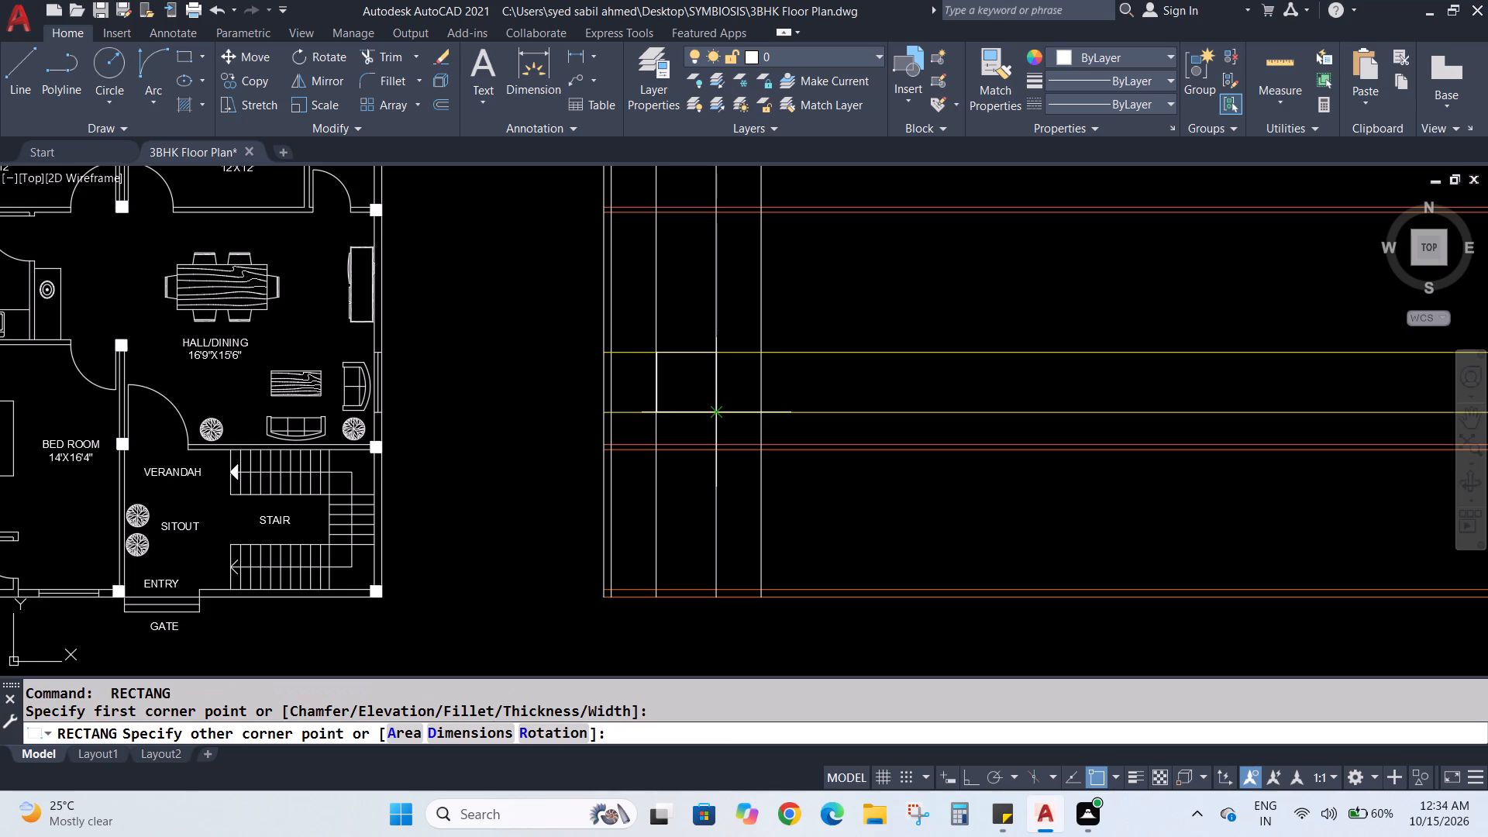
left_click(718, 408)
scroll(722, 415, "down", 2)
scroll(745, 451, "up", 1)
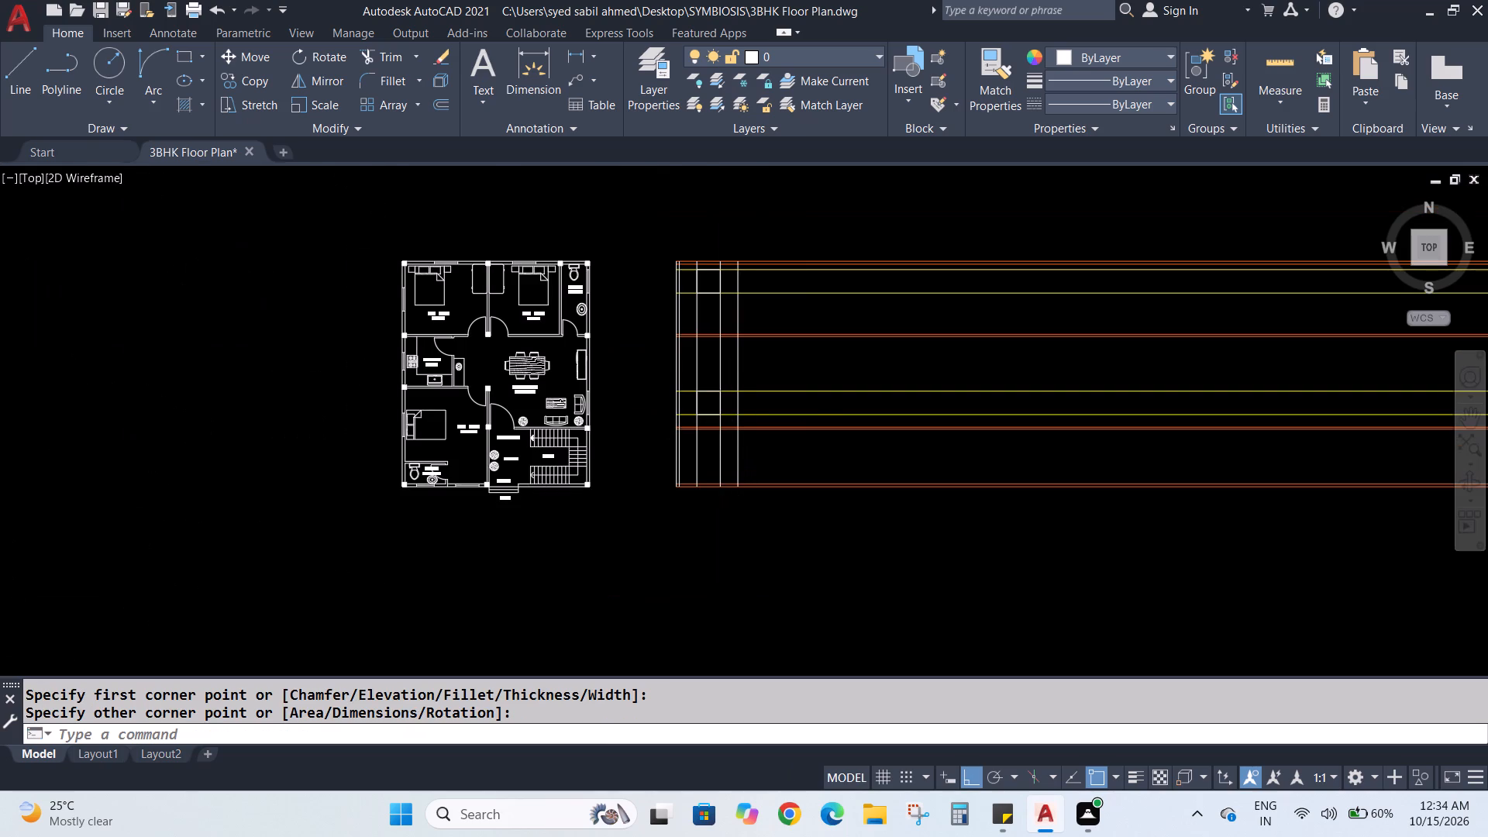
middle_click_drag(766, 578, 771, 648)
key("Escape")
key("Escape")
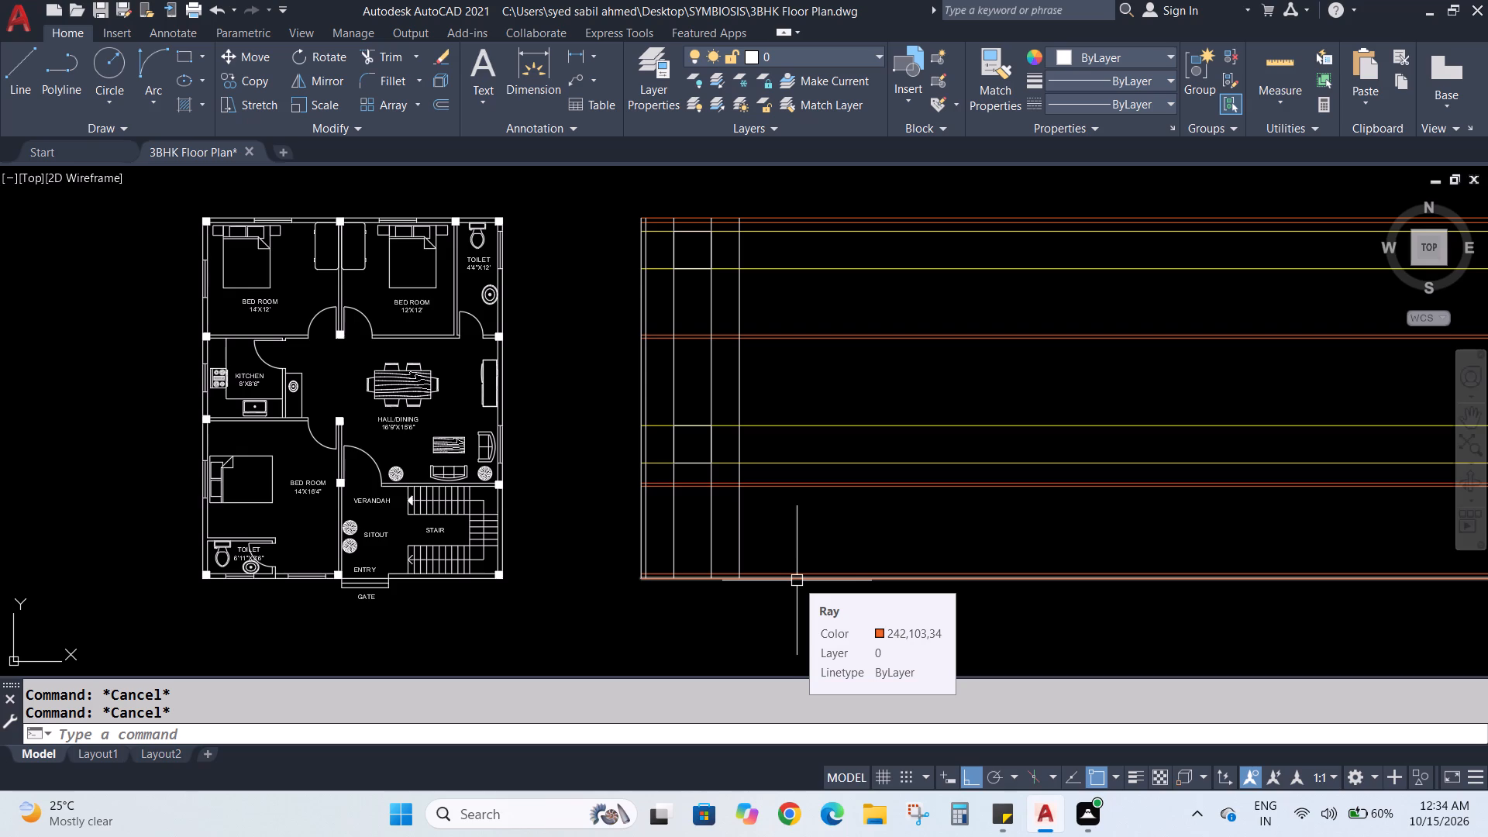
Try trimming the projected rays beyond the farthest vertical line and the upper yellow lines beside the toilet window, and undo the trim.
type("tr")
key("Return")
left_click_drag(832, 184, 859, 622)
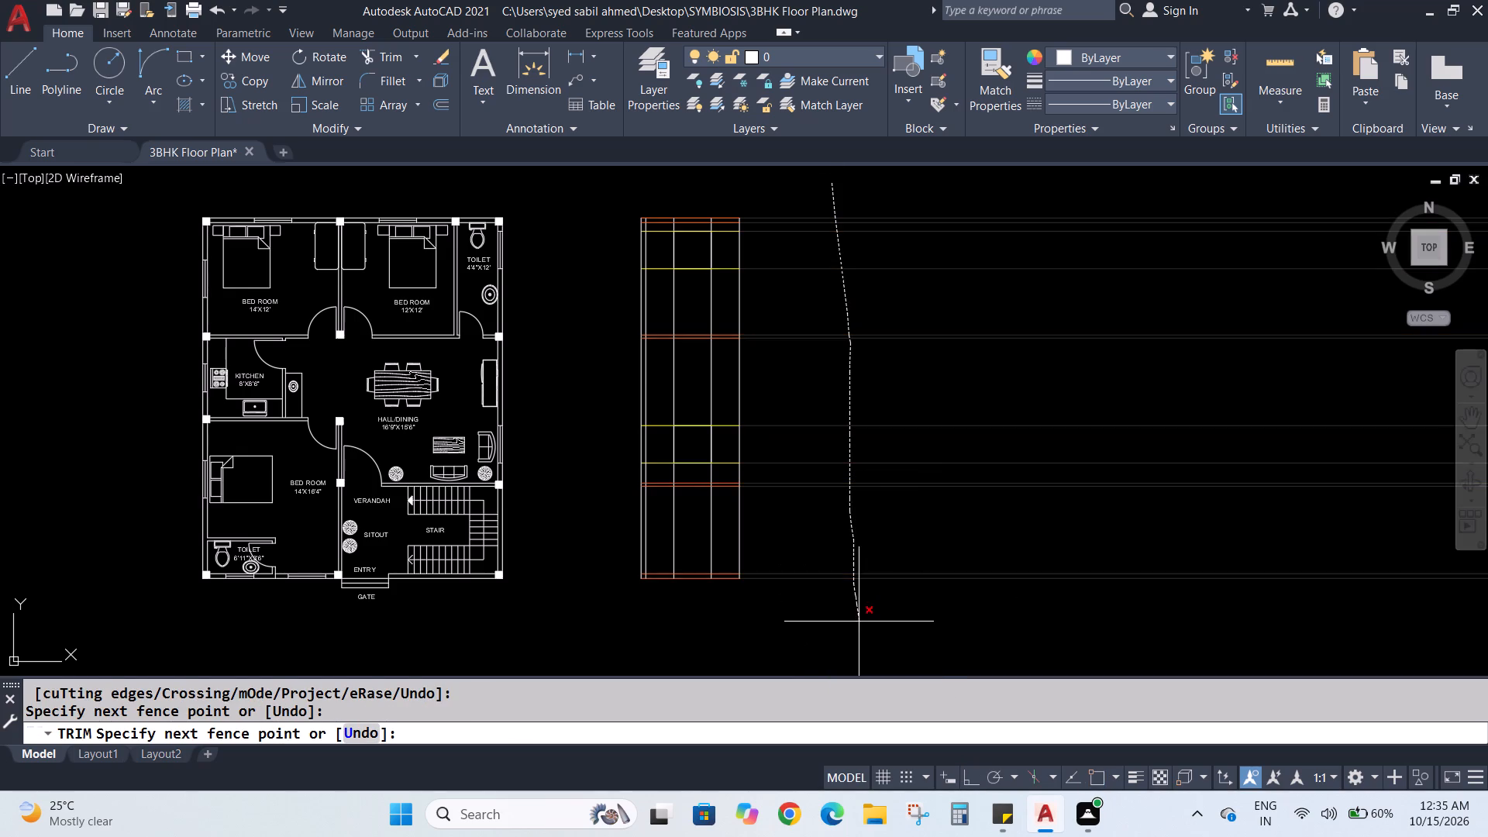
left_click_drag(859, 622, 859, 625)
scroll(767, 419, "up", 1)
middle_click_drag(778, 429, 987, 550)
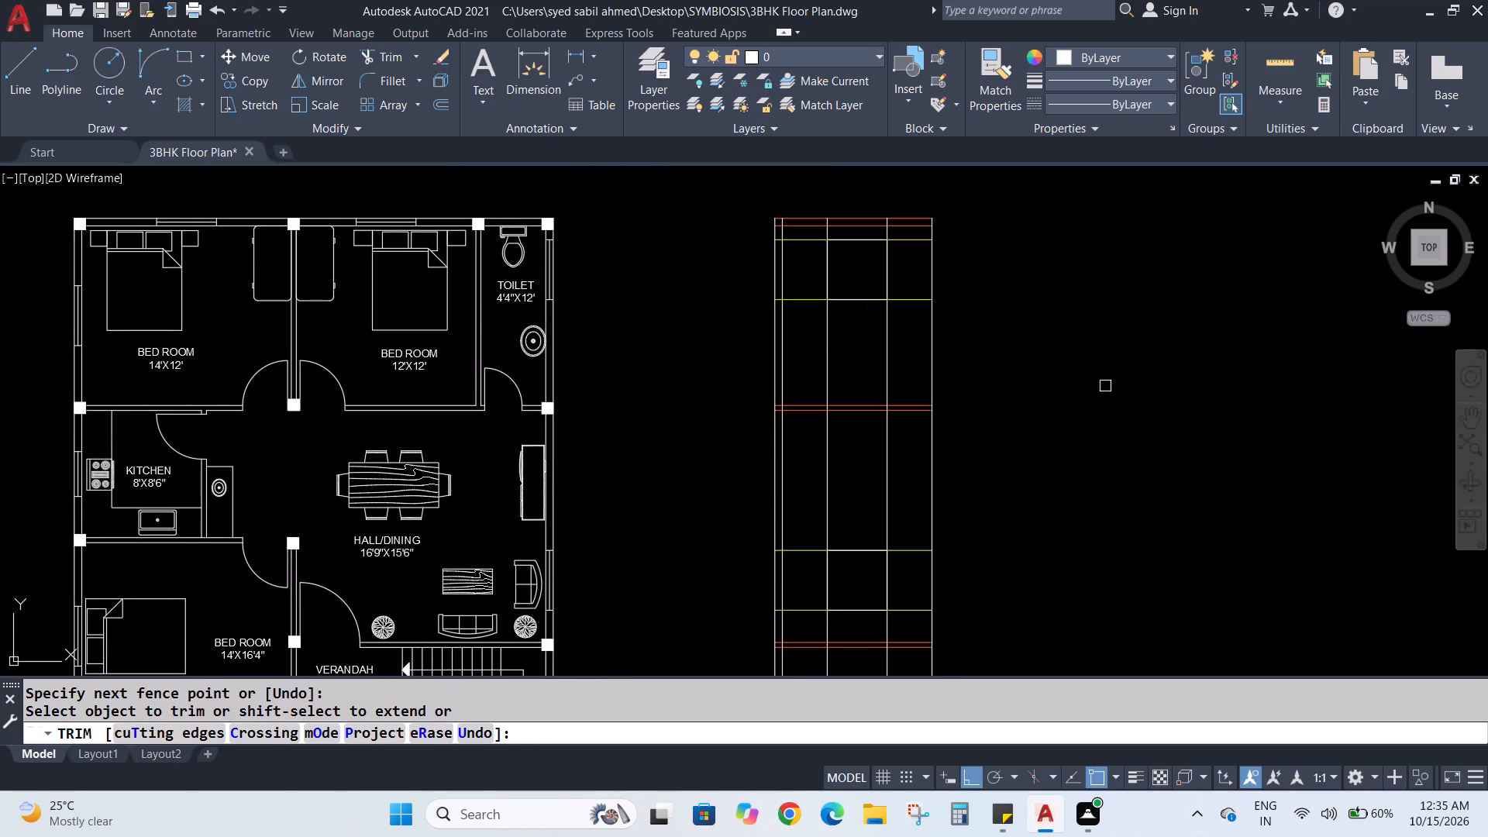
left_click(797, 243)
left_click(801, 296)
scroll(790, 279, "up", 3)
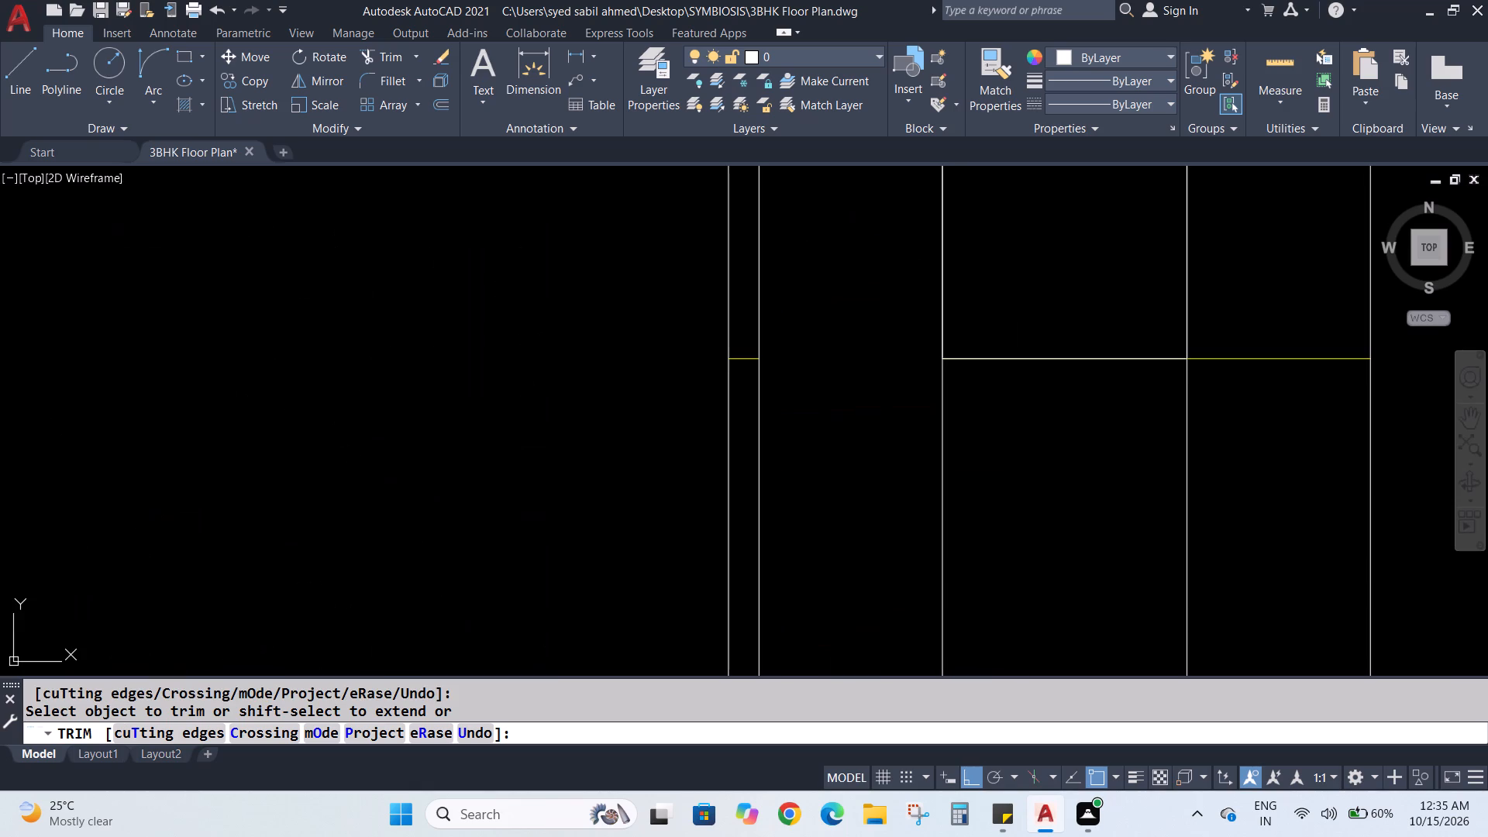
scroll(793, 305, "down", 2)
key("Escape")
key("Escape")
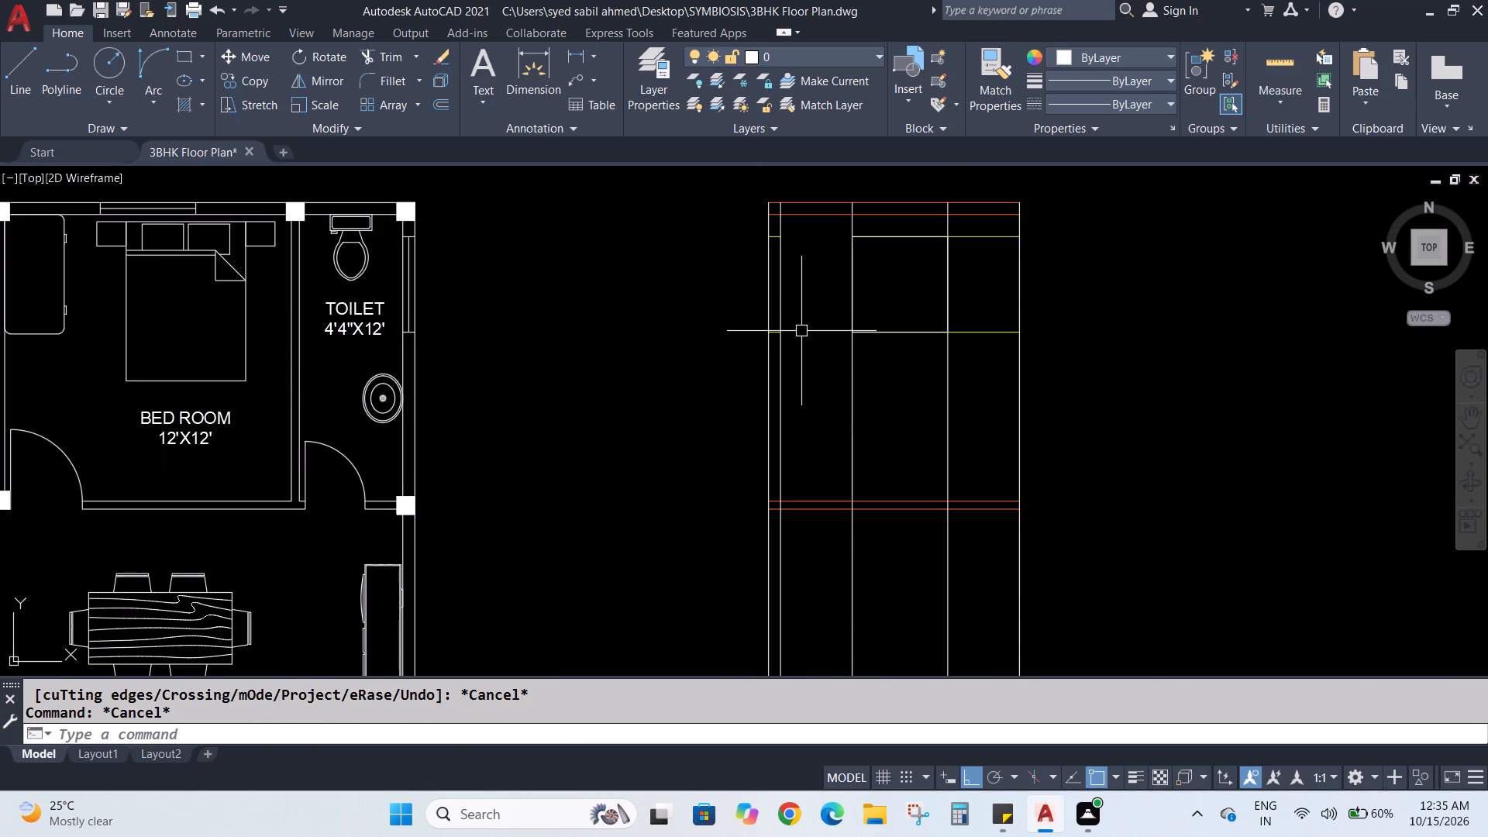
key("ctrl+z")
Trim all the projected rays beyond the vertical line farthest from the plan.
key("t")
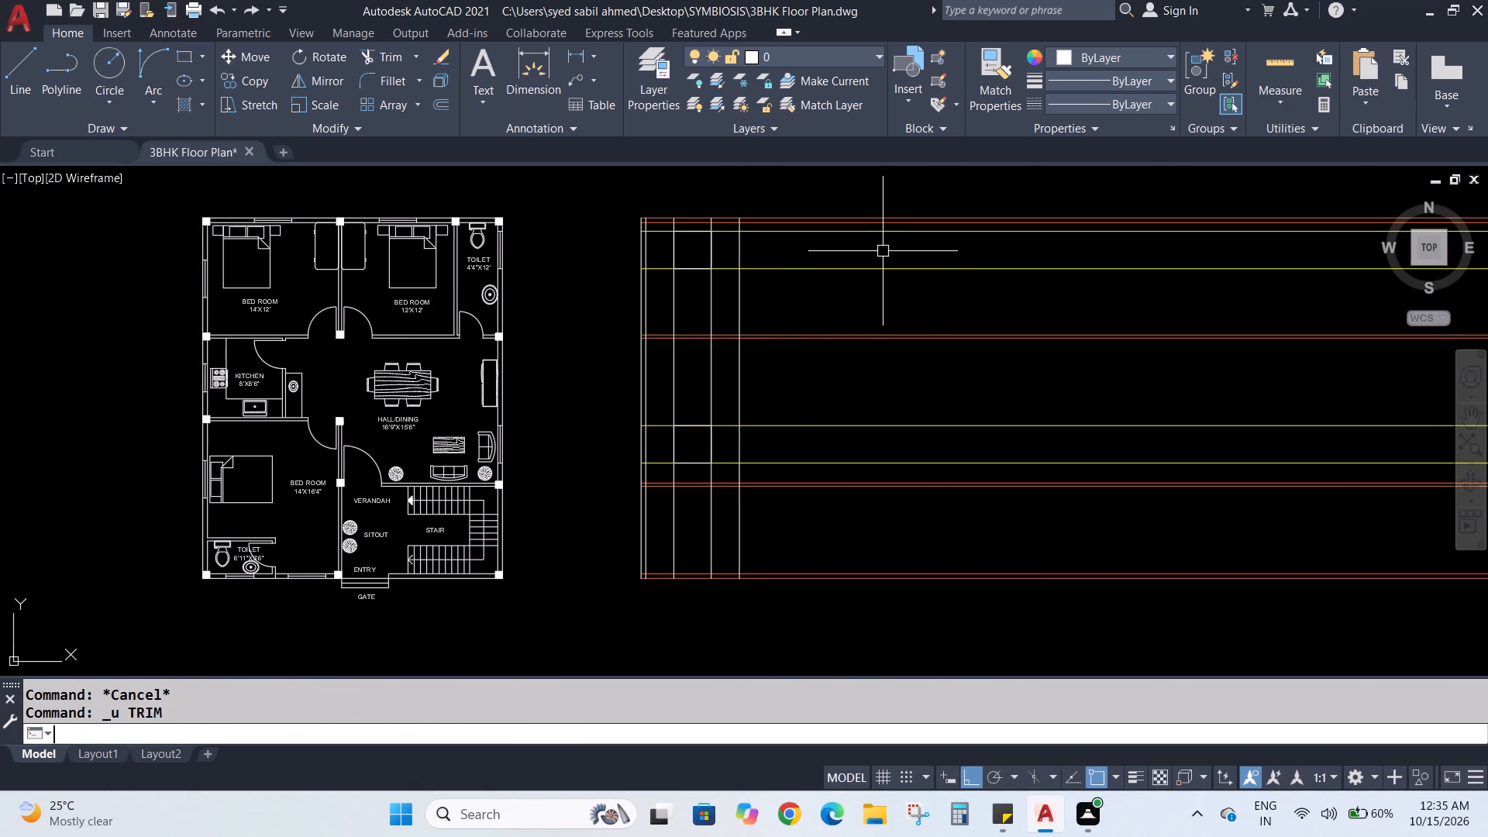
key("r")
key("Return")
left_click_drag(847, 201, 960, 655)
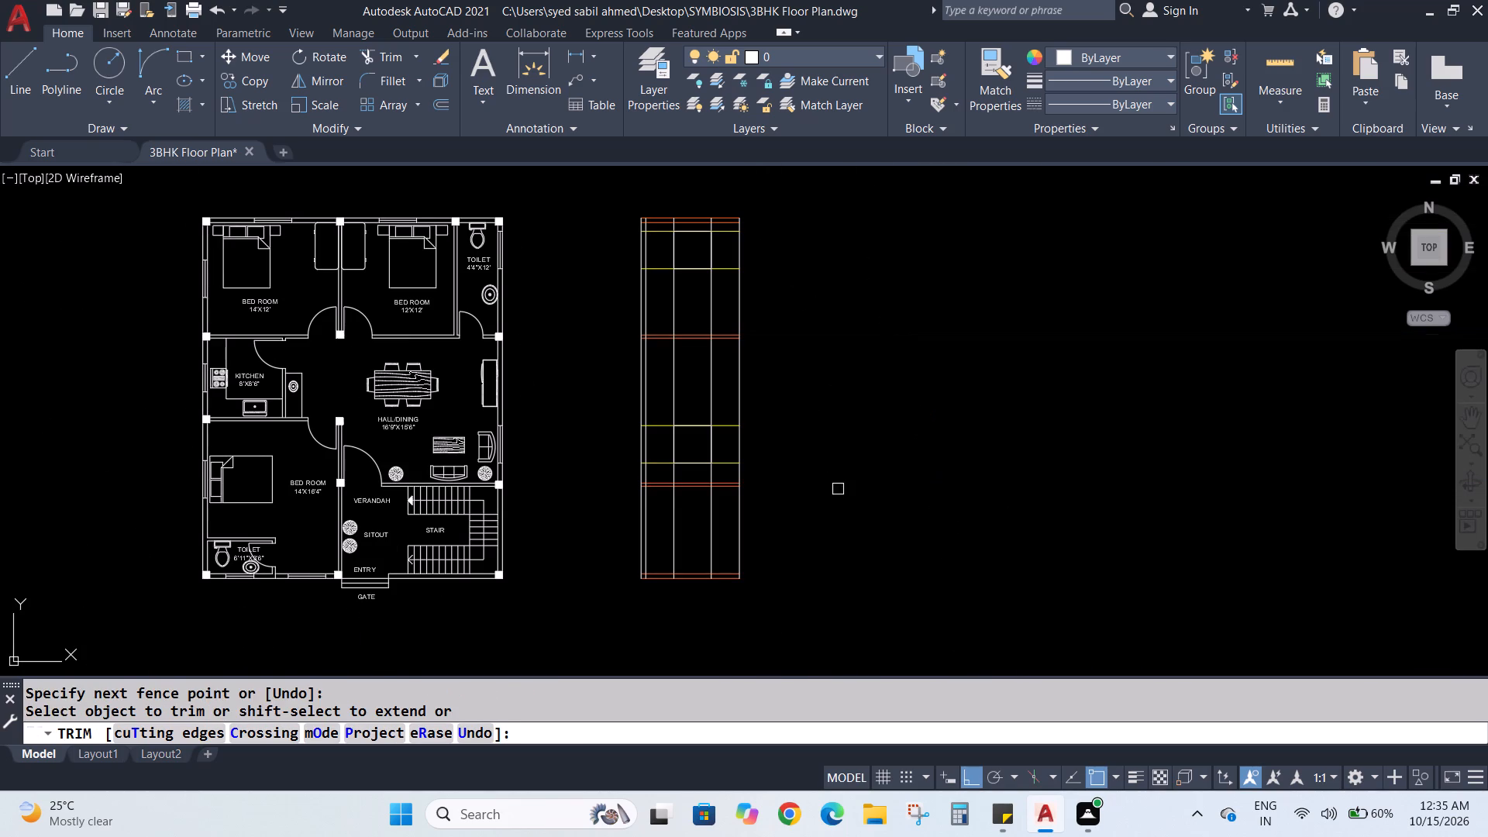
key("Escape")
key("Escape")
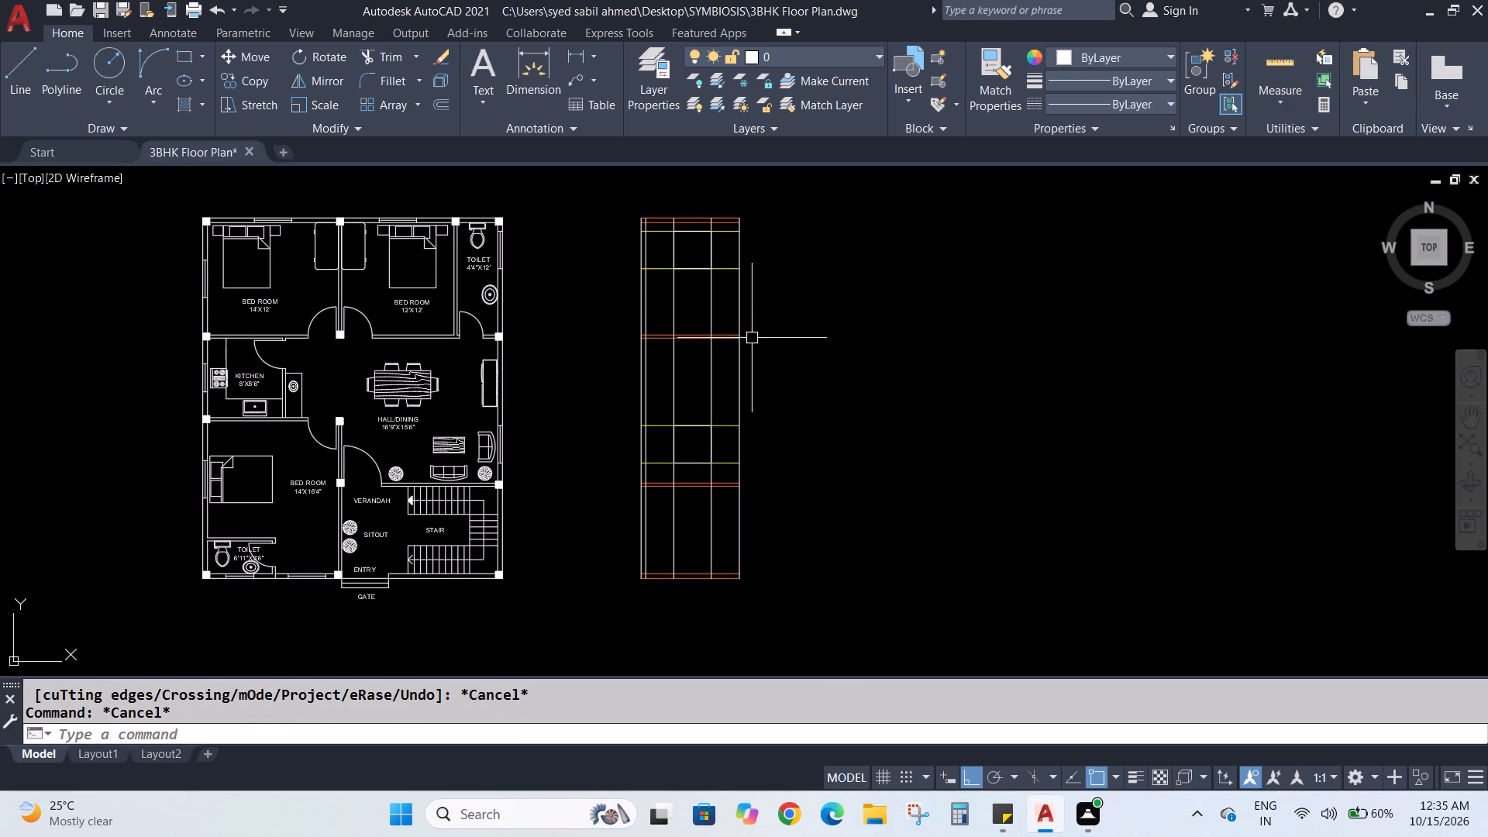
Erase the upper pair of yellow window lines and the two inner vertical construction lines, keeping the window rectangles.
left_click(658, 232)
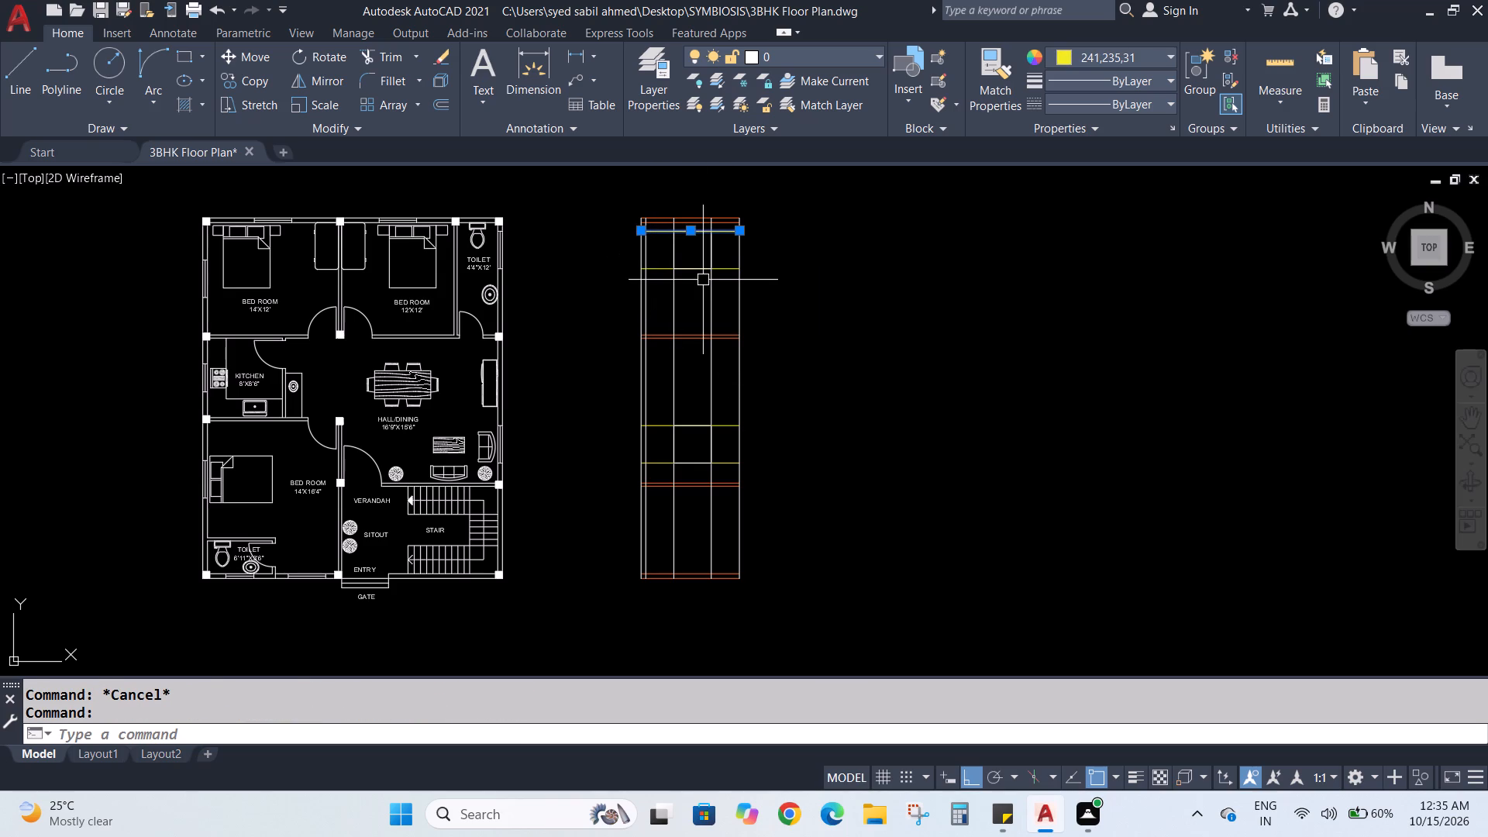
key("Delete")
left_click(659, 270)
key("Delete")
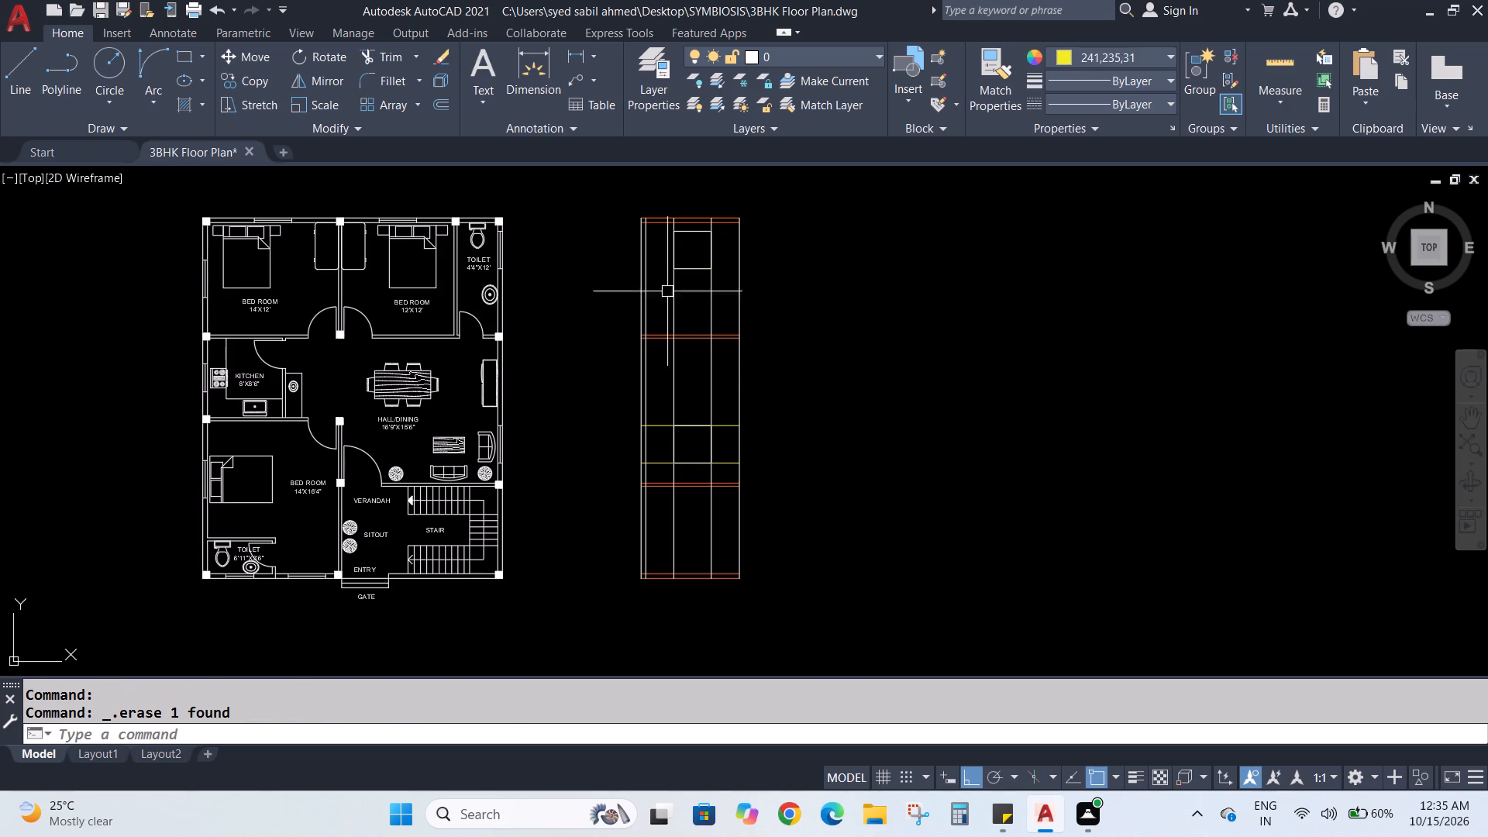
left_click(675, 316)
key("Delete")
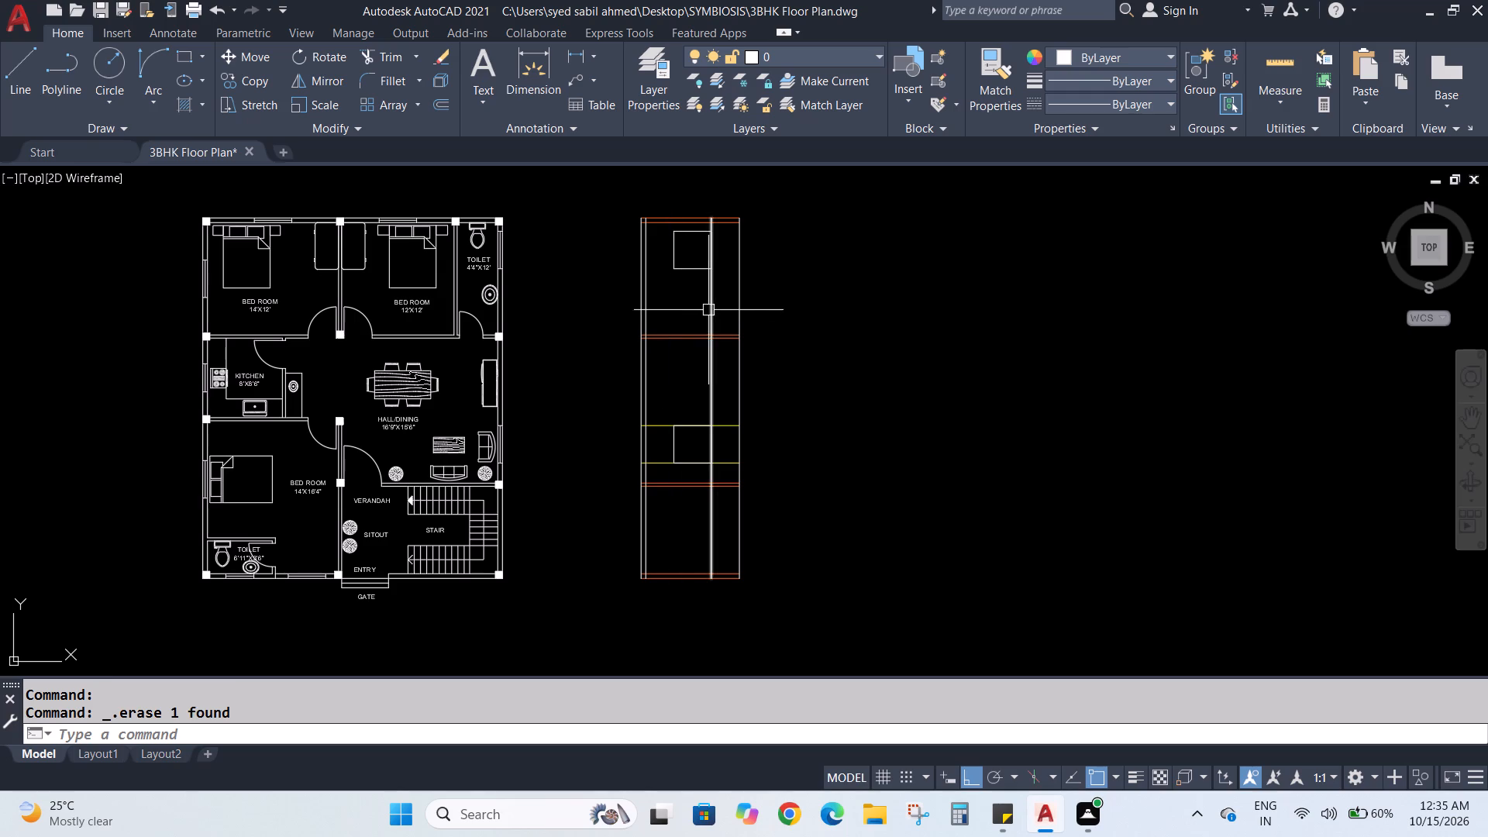
left_click(708, 310)
key("Delete")
Erase the two intermediate pairs of orange wall lines and the lower pair of yellow window lines from the side elevation.
left_click(663, 336)
key("Delete")
left_click(672, 334)
key("Delete")
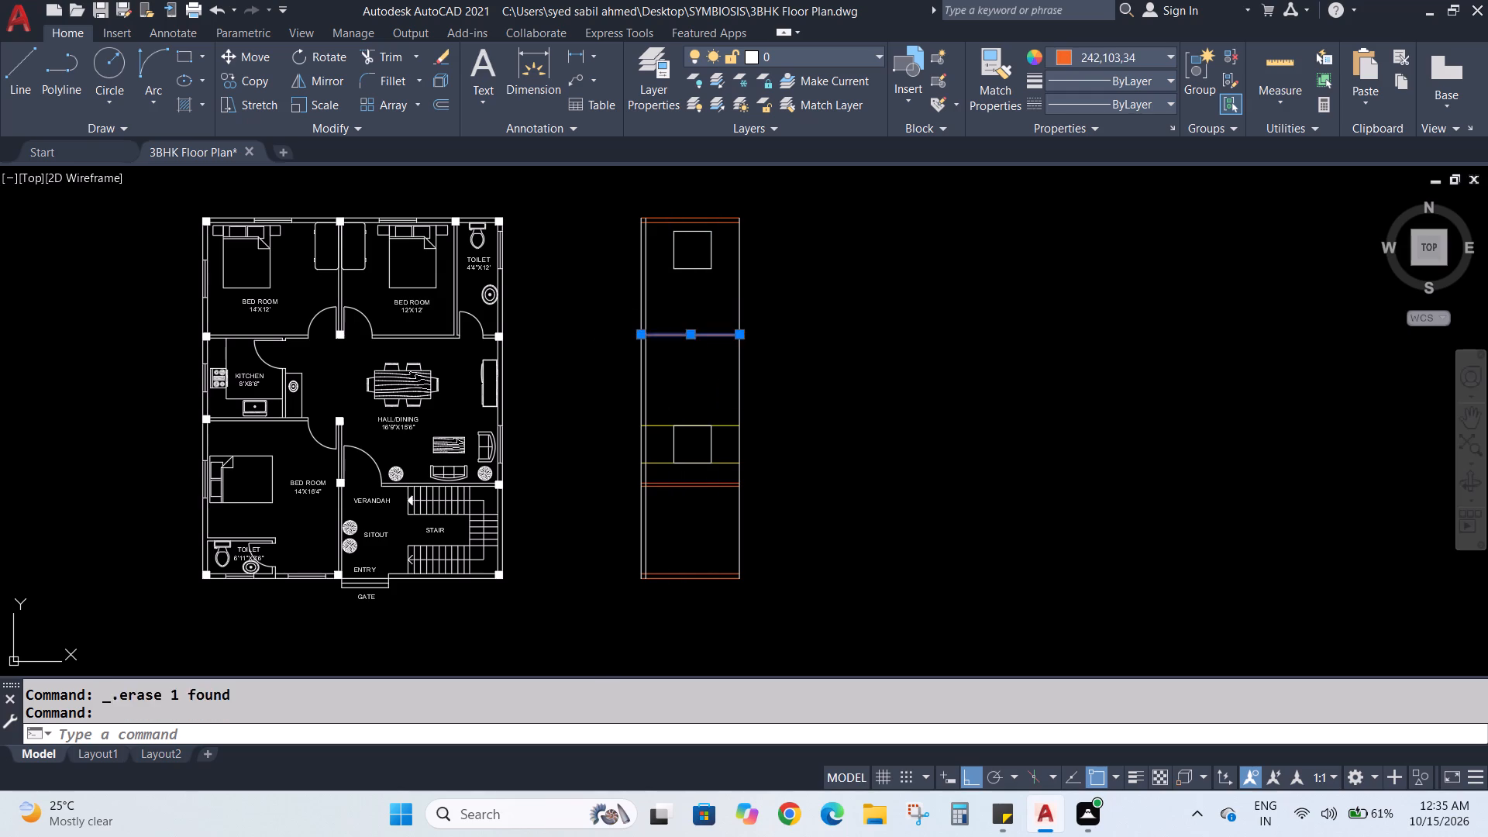
left_click(665, 431)
key("Delete")
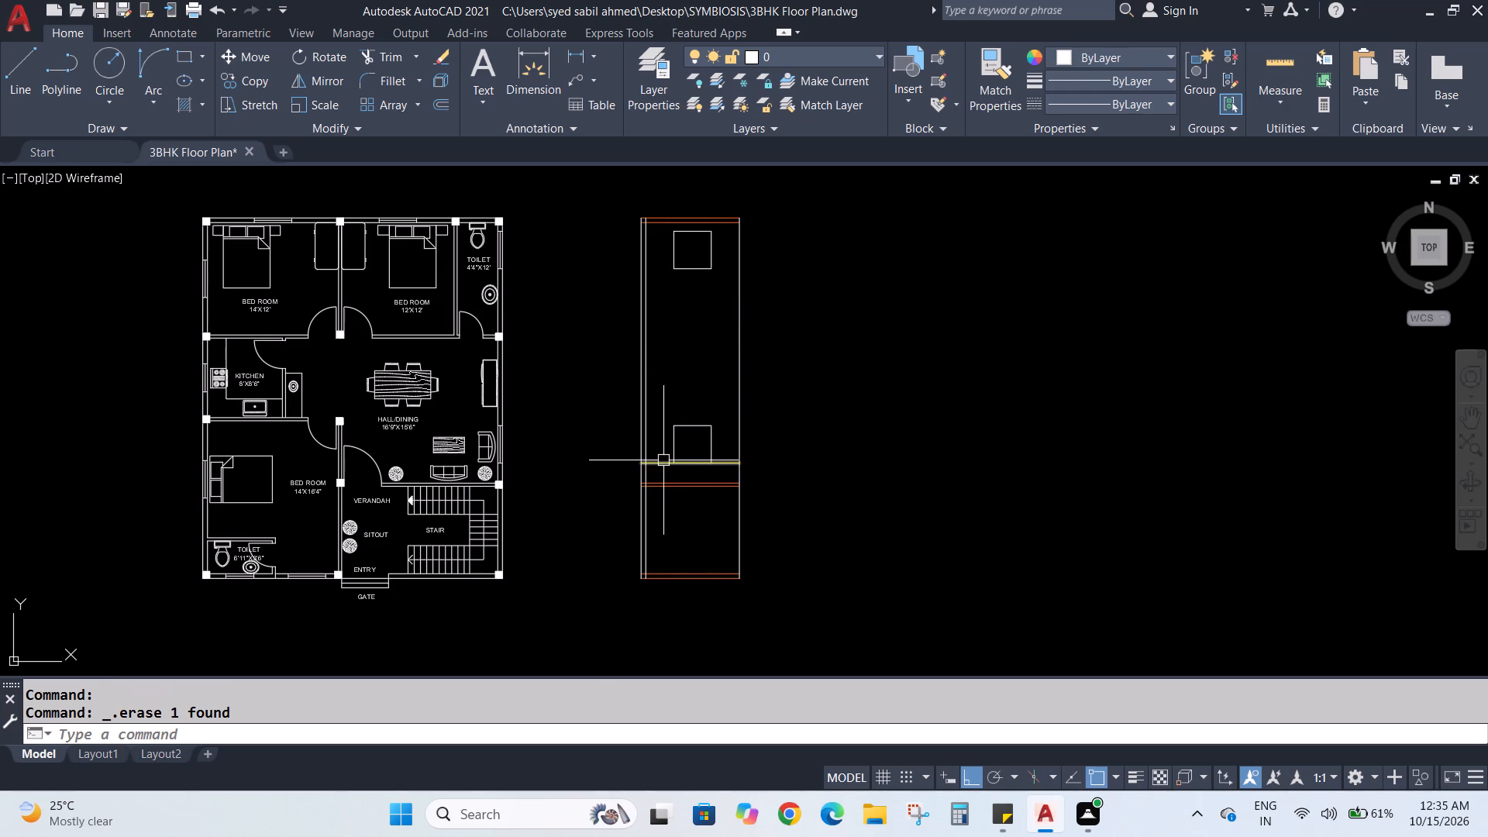
left_click(663, 460)
key("Delete")
left_click(668, 484)
key("Delete")
left_click(668, 484)
key("Delete")
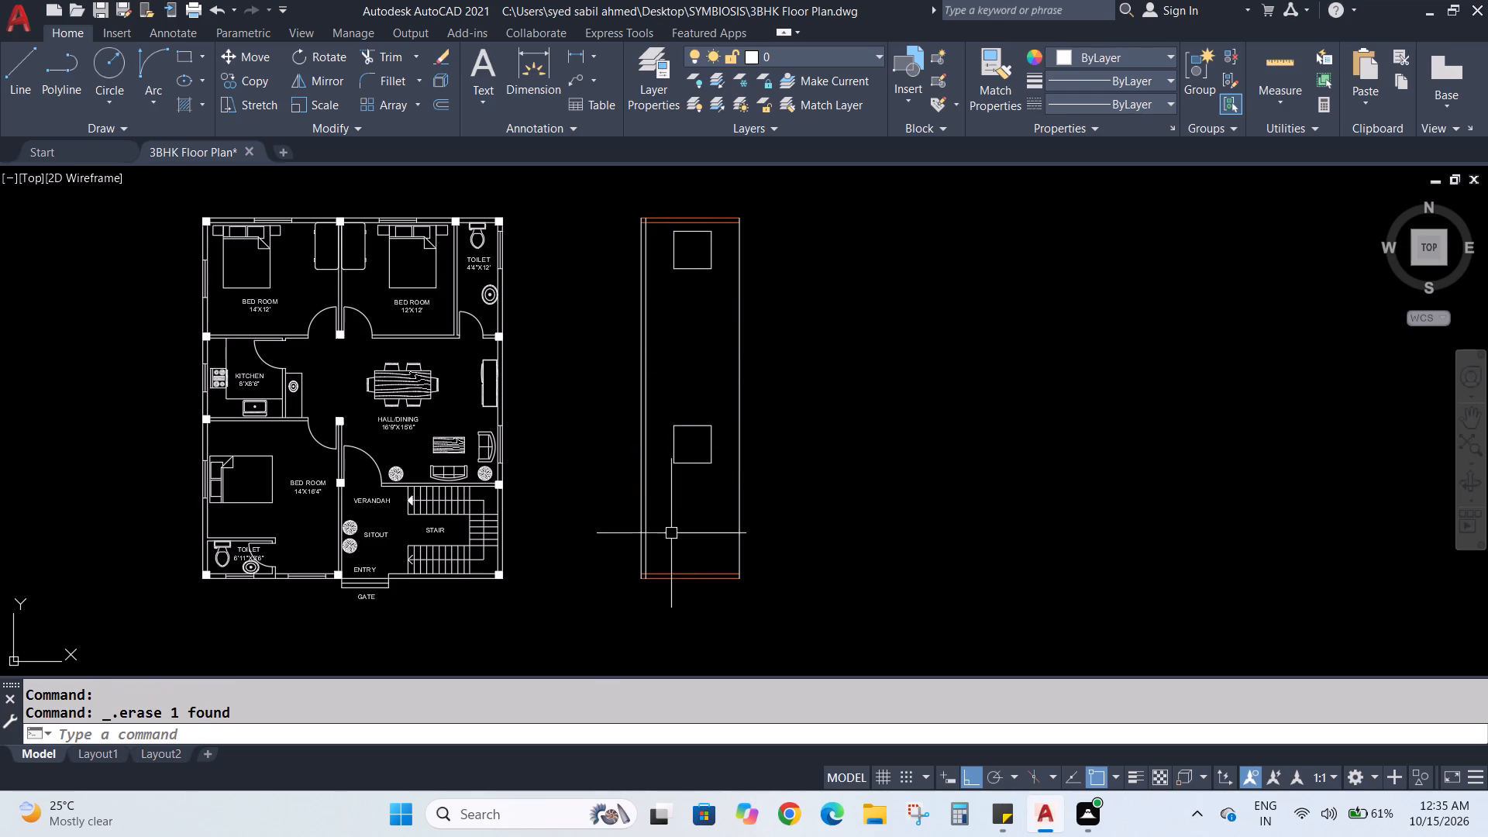
Examine the cleaned-up side elevation beside the plan and the plan's front wall around the entry and gate.
scroll(743, 490, "down", 2)
scroll(750, 492, "up", 2)
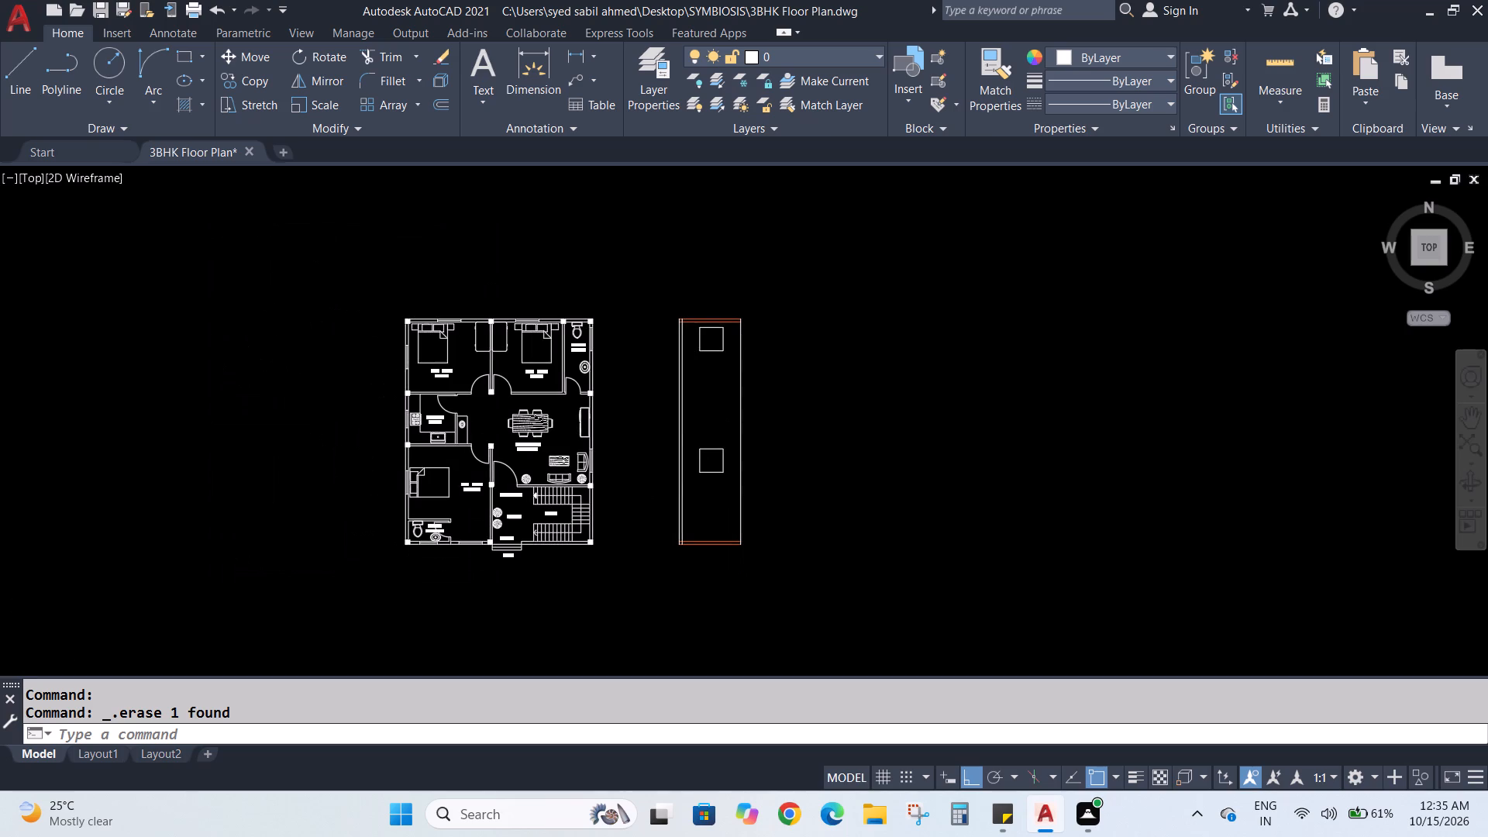
scroll(750, 492, "up", 1)
middle_click_drag(797, 501, 973, 531)
scroll(802, 510, "down", 1)
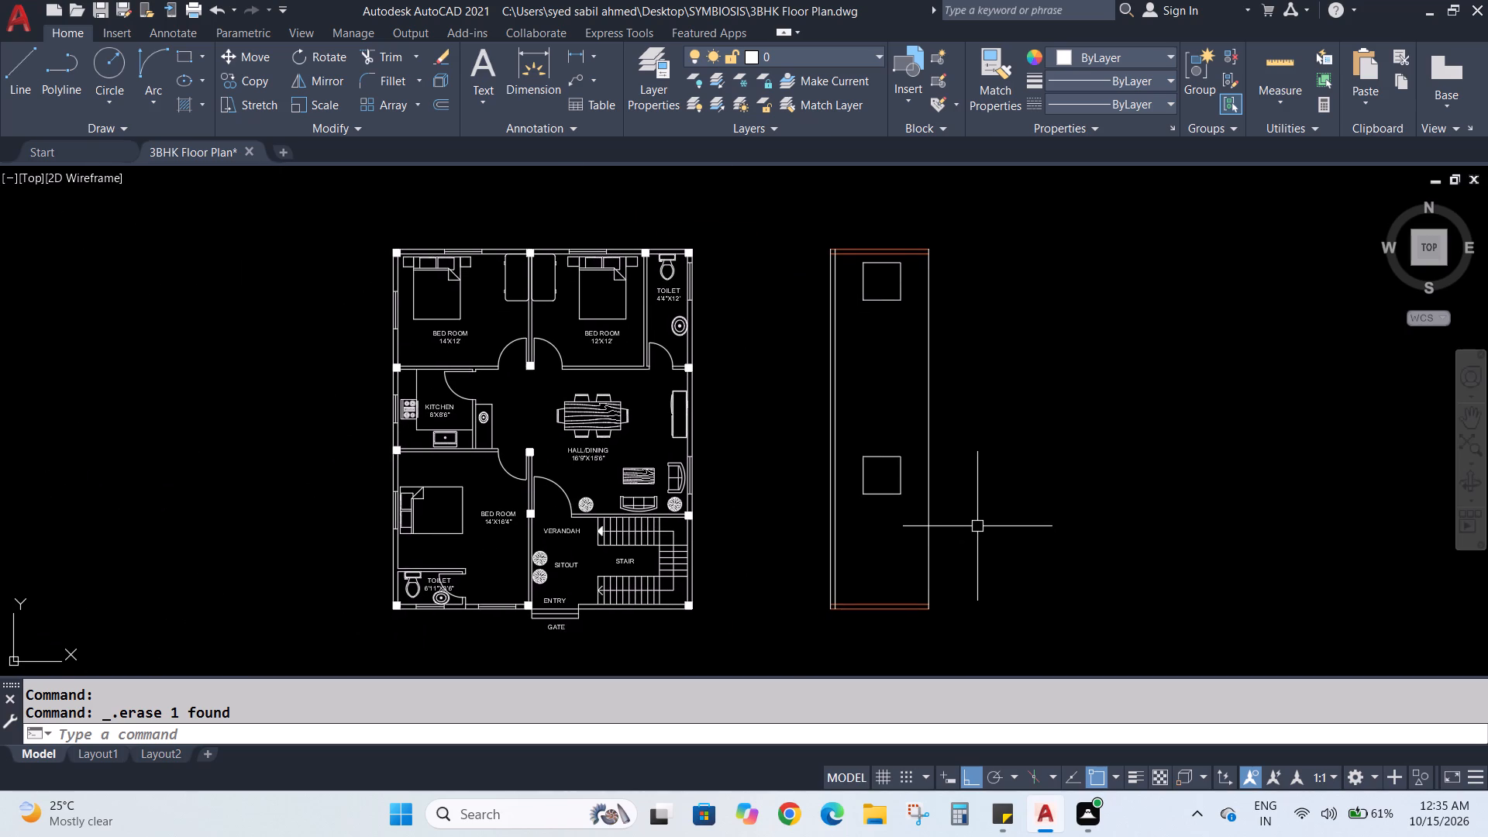
middle_click_drag(996, 559, 1135, 512)
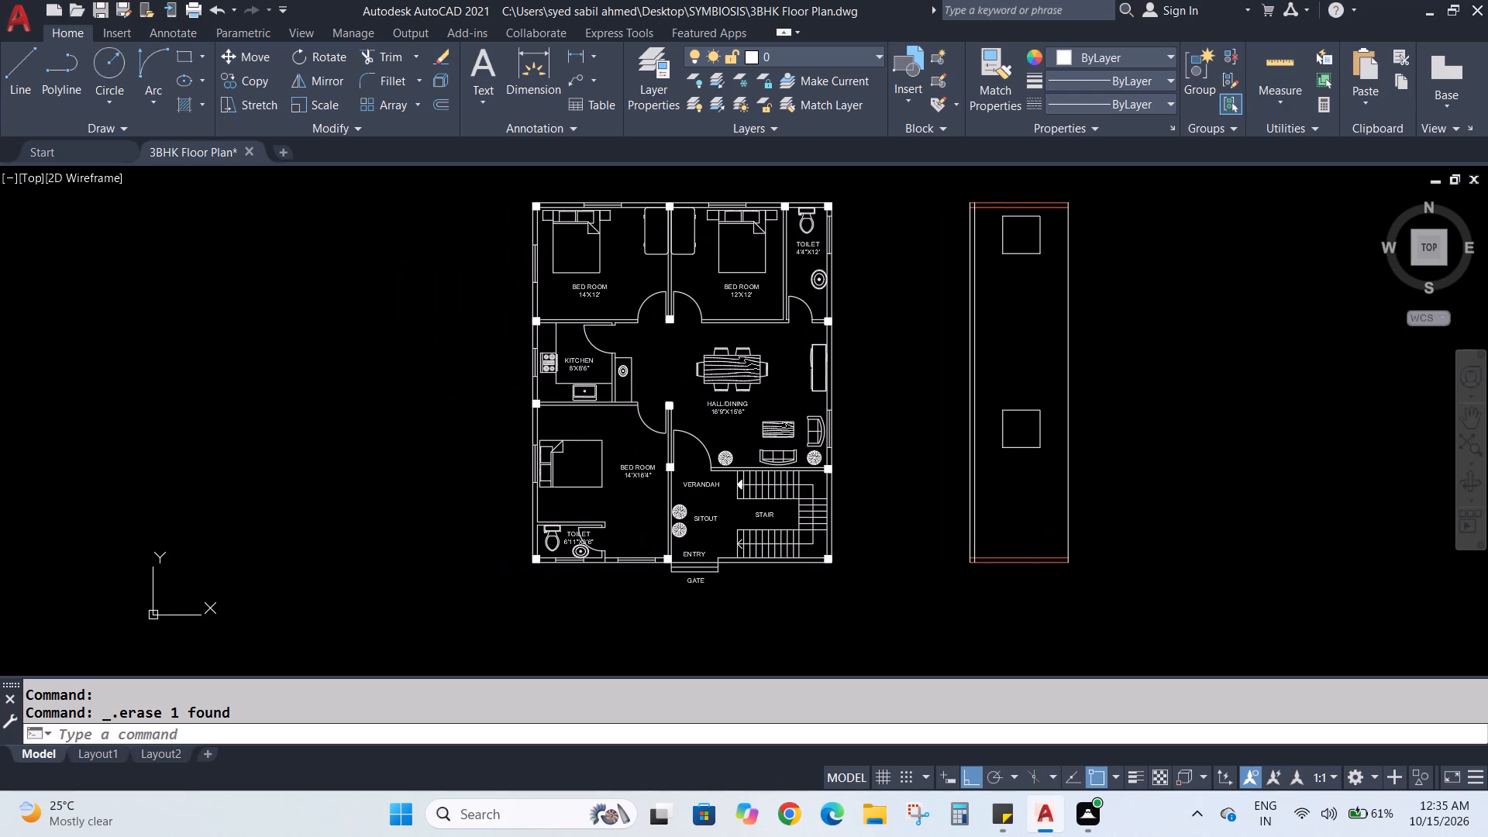
middle_click_drag(876, 612, 903, 536)
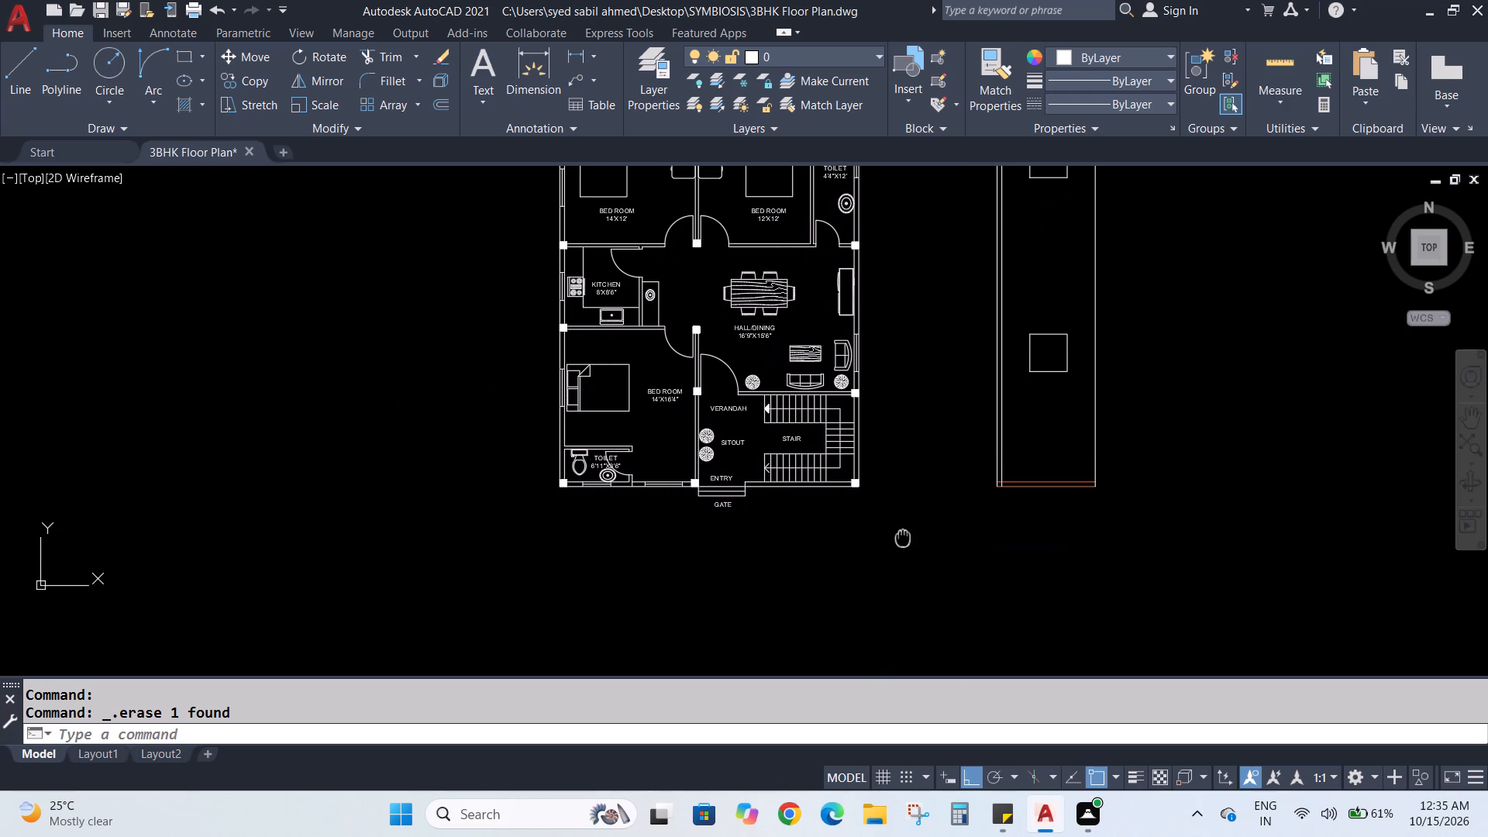
middle_click_drag(903, 536, 905, 542)
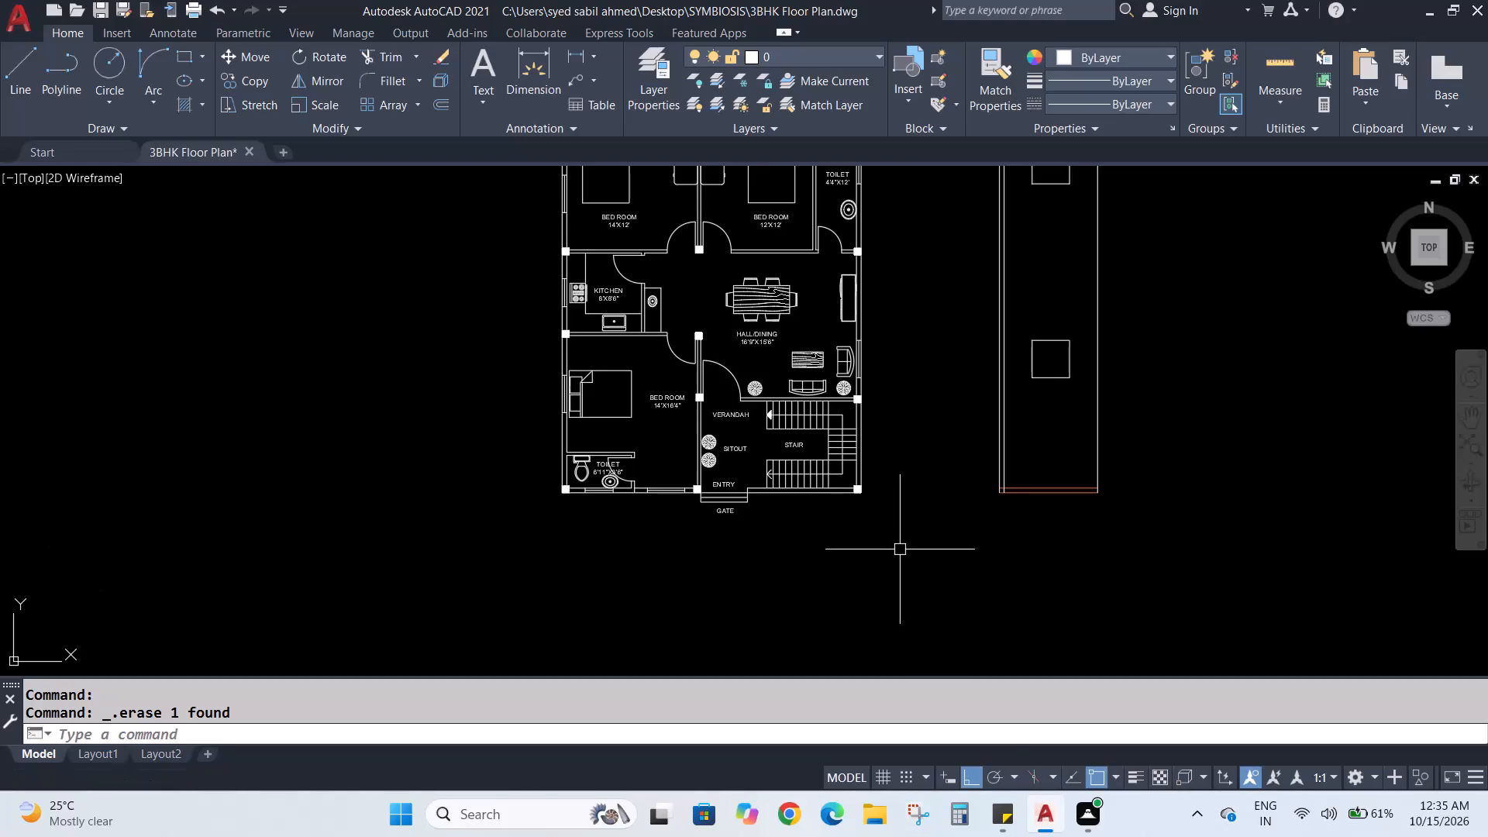
scroll(900, 549, "up", 1)
middle_click_drag(845, 557, 963, 543)
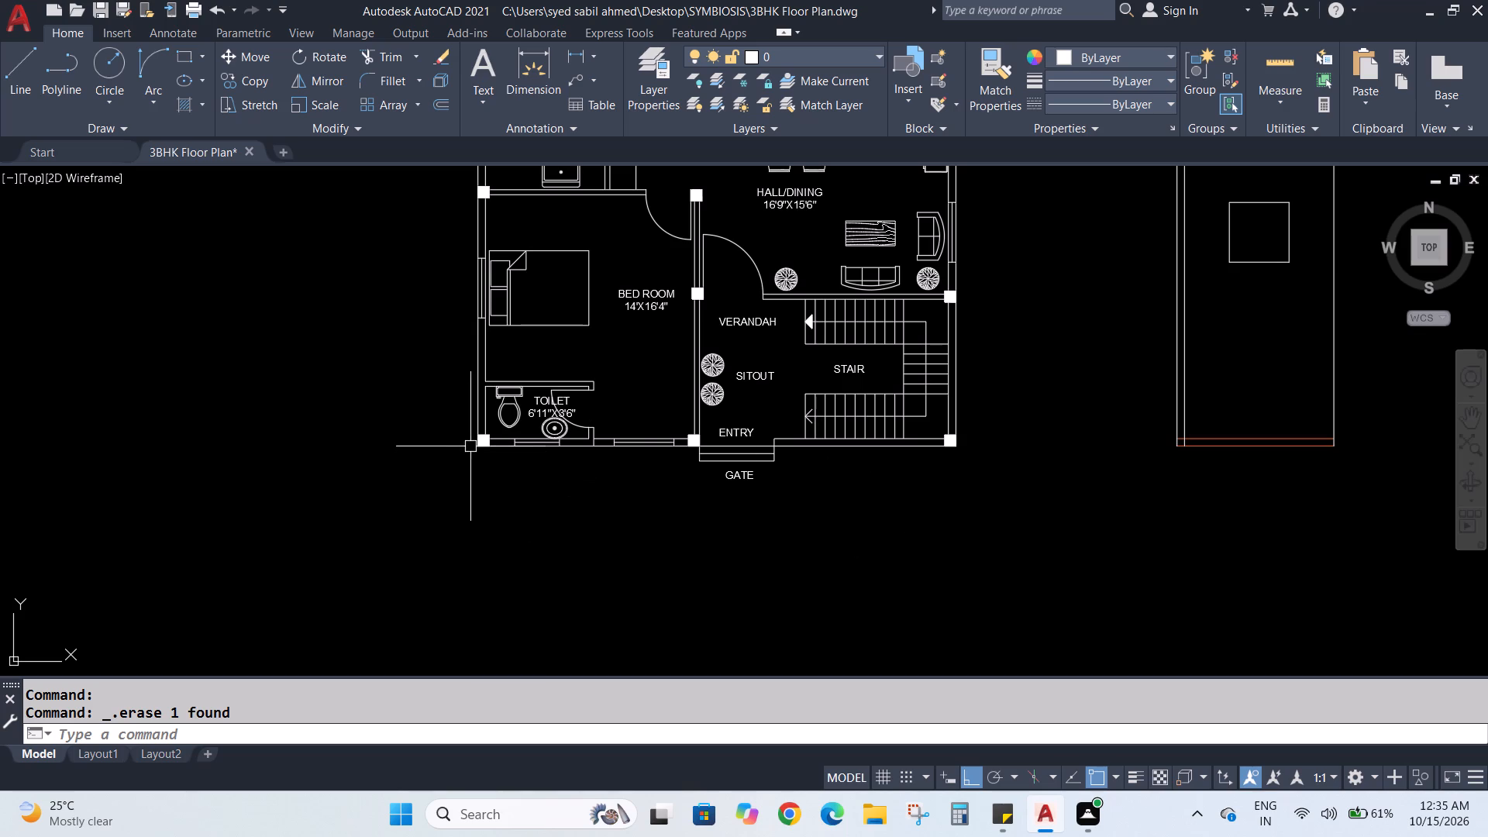
Draw vertical construction lines (XLINE) along the outer and inner faces of the exterior wall beside the toilet.
key("x")
type("li")
type("ne")
key("Return")
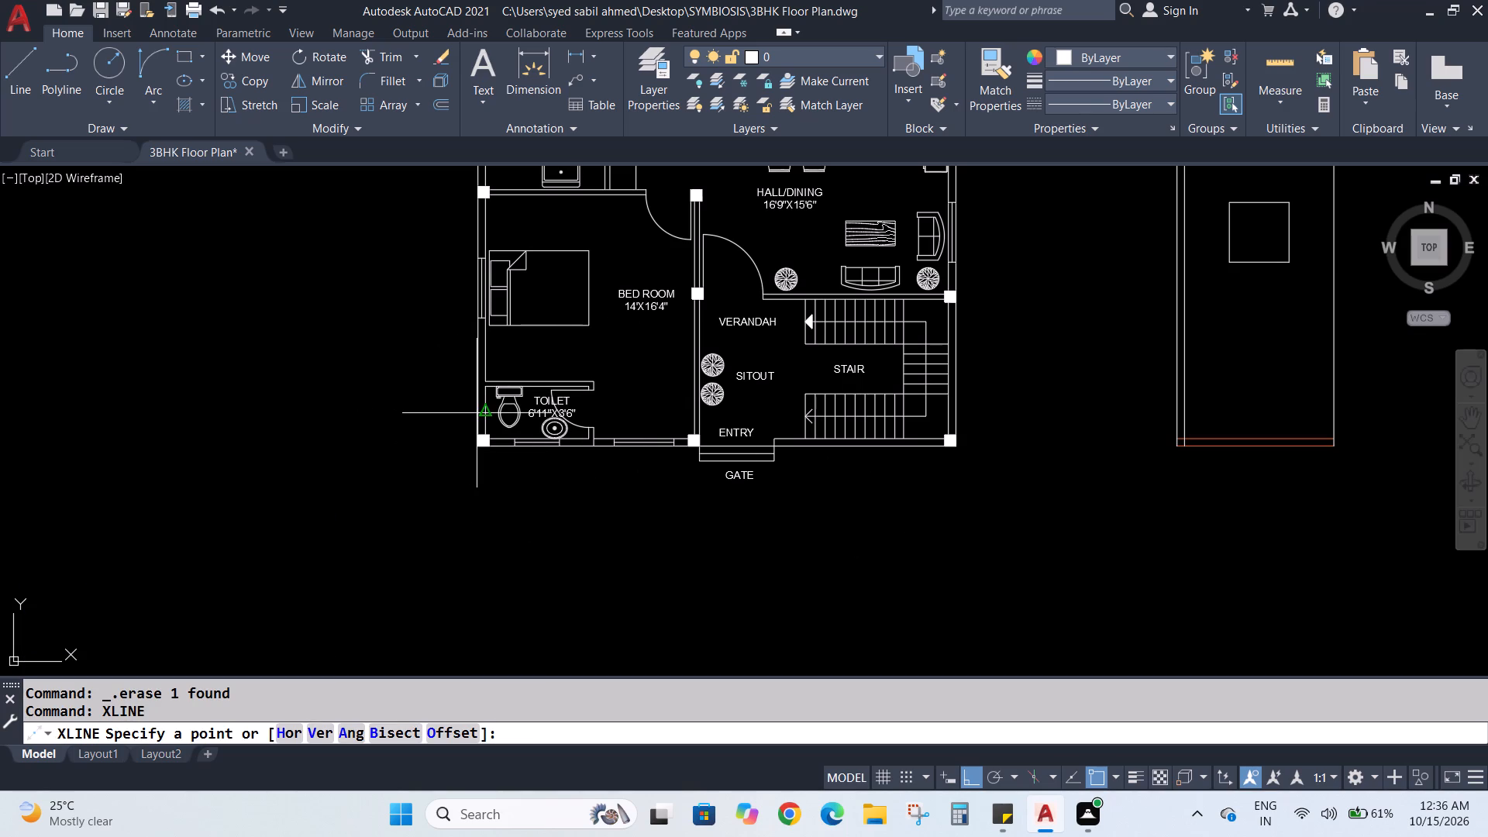
scroll(472, 416, "up", 3)
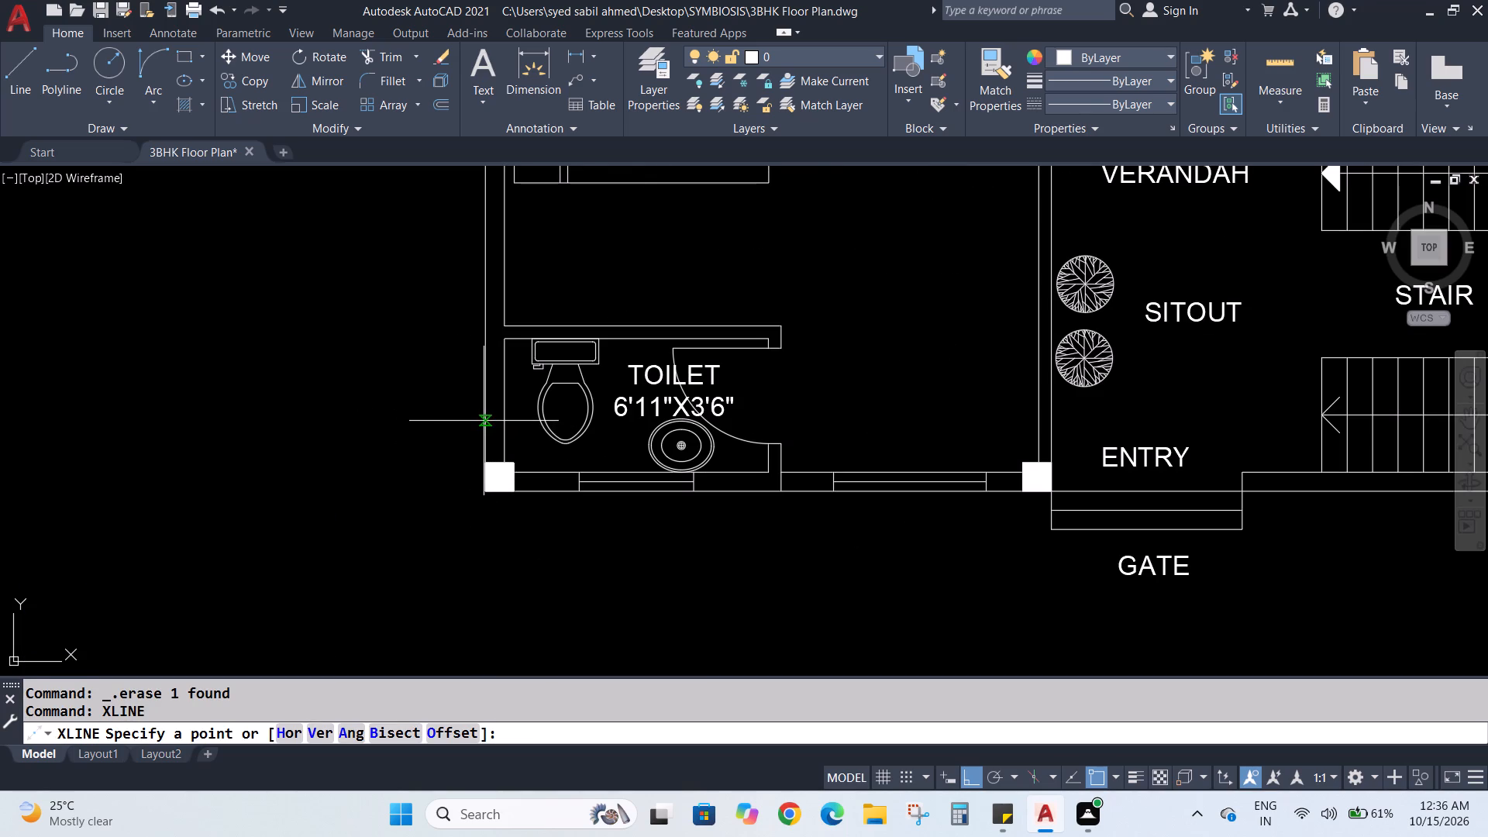
left_click(484, 421)
left_click(500, 605)
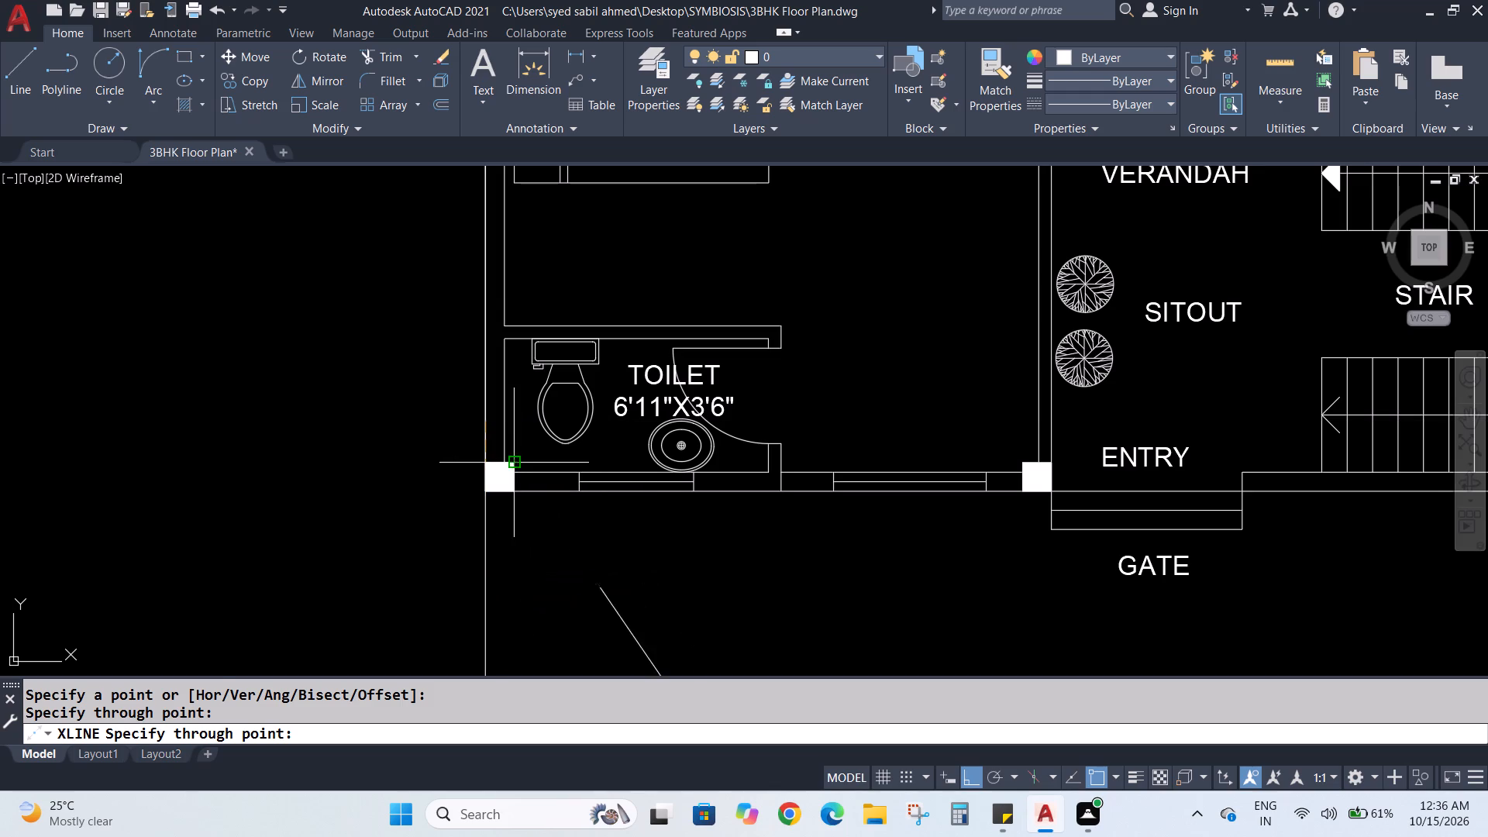
key("Escape")
key("space")
left_click(507, 436)
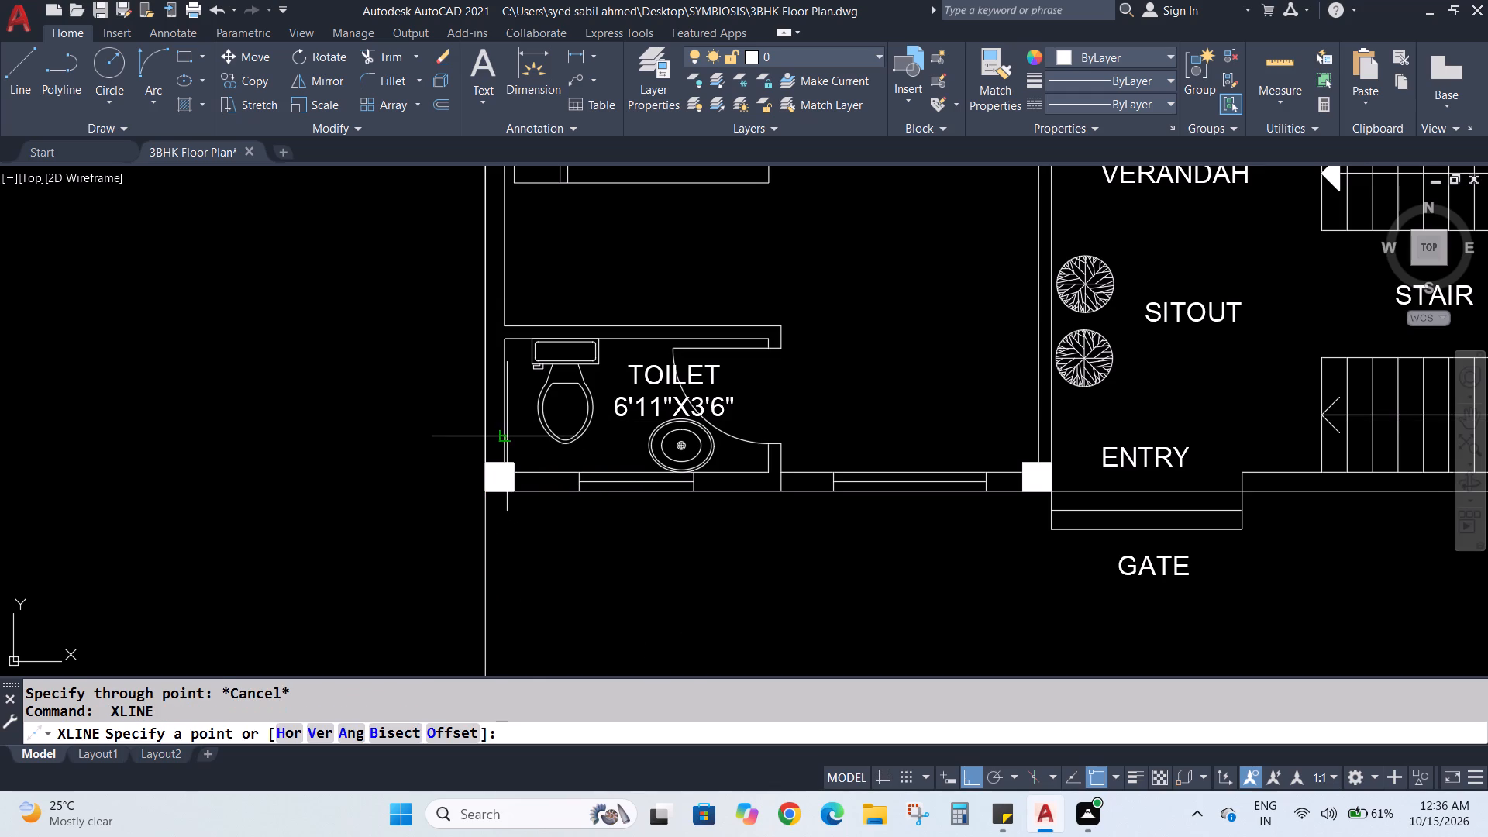
left_click(531, 627)
key("Escape")
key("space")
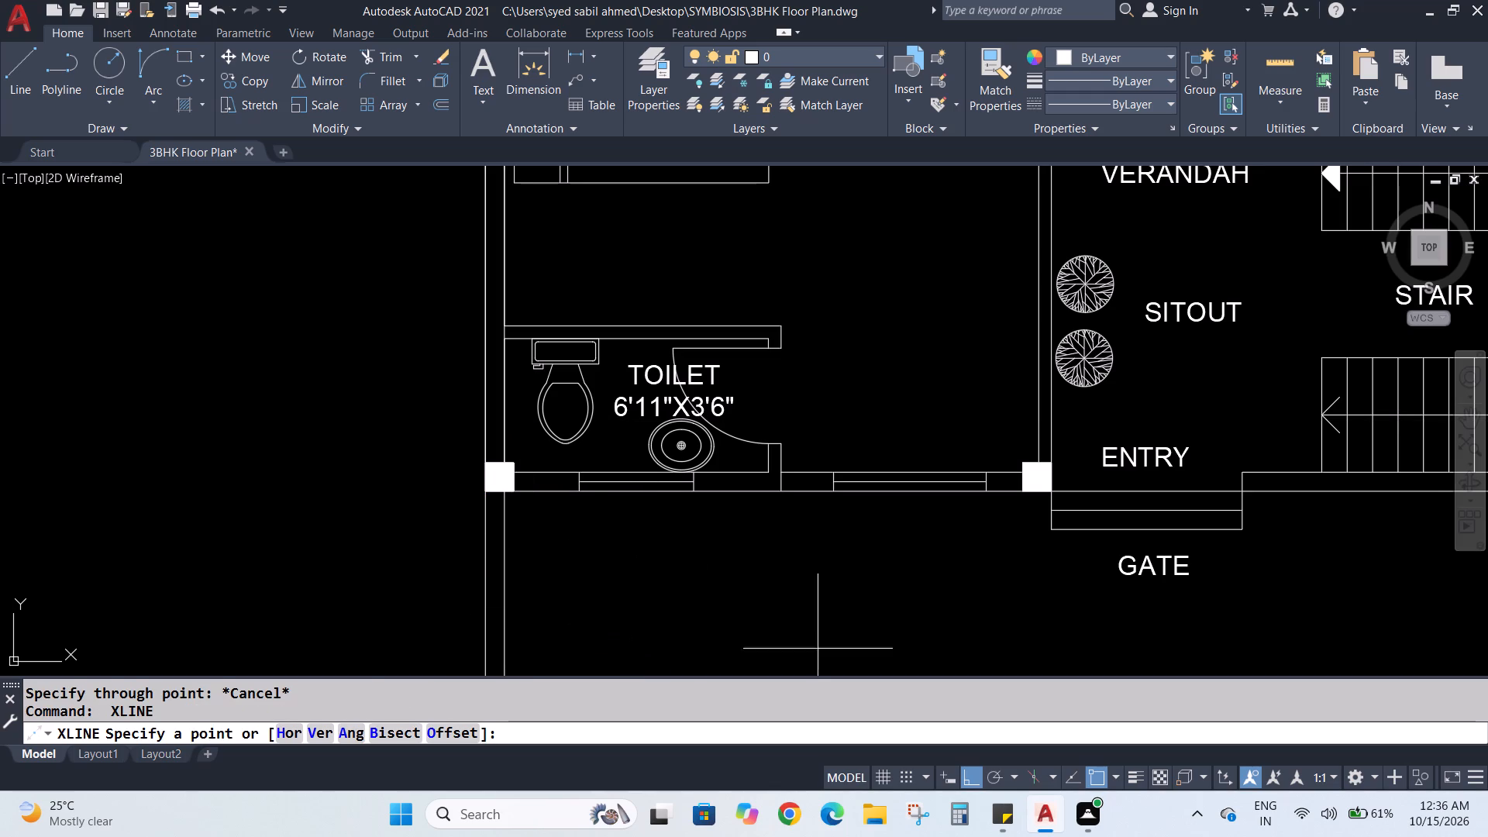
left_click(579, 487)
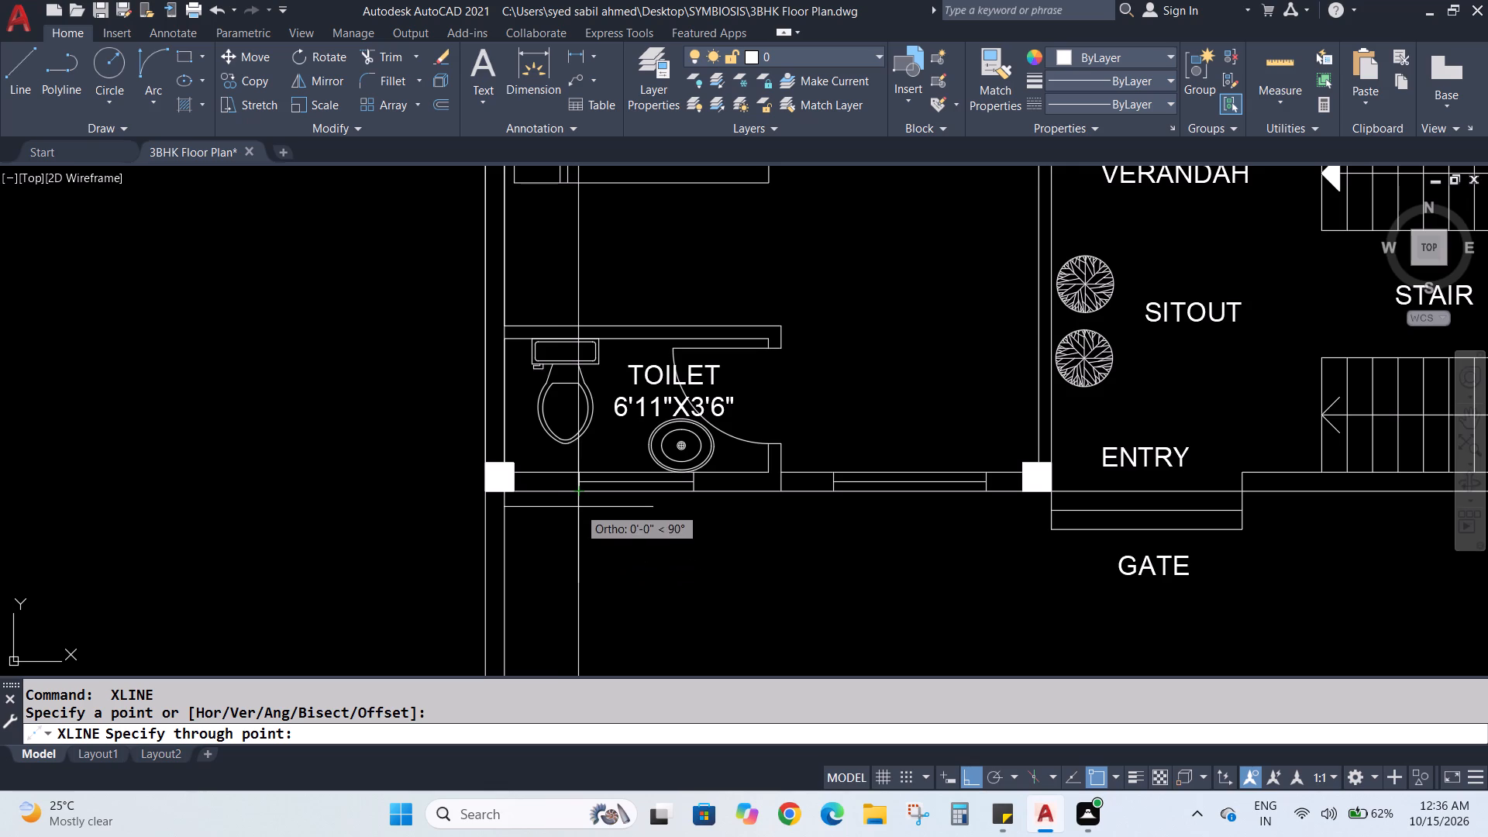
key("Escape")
Draw vertical construction lines through both ends of the toilet window in the front wall.
scroll(581, 492, "up", 2)
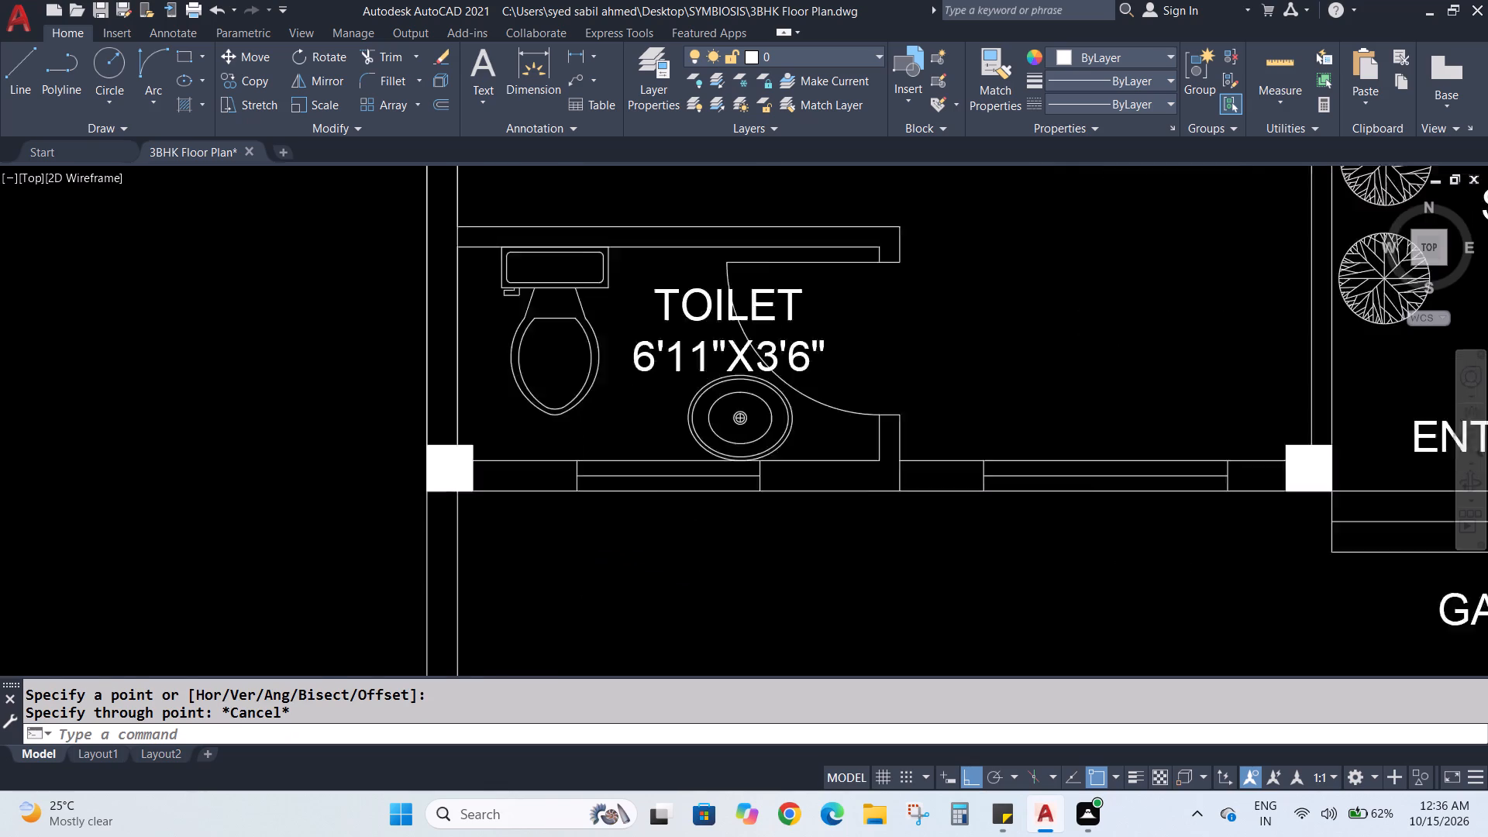
scroll(581, 492, "up", 2)
key("space")
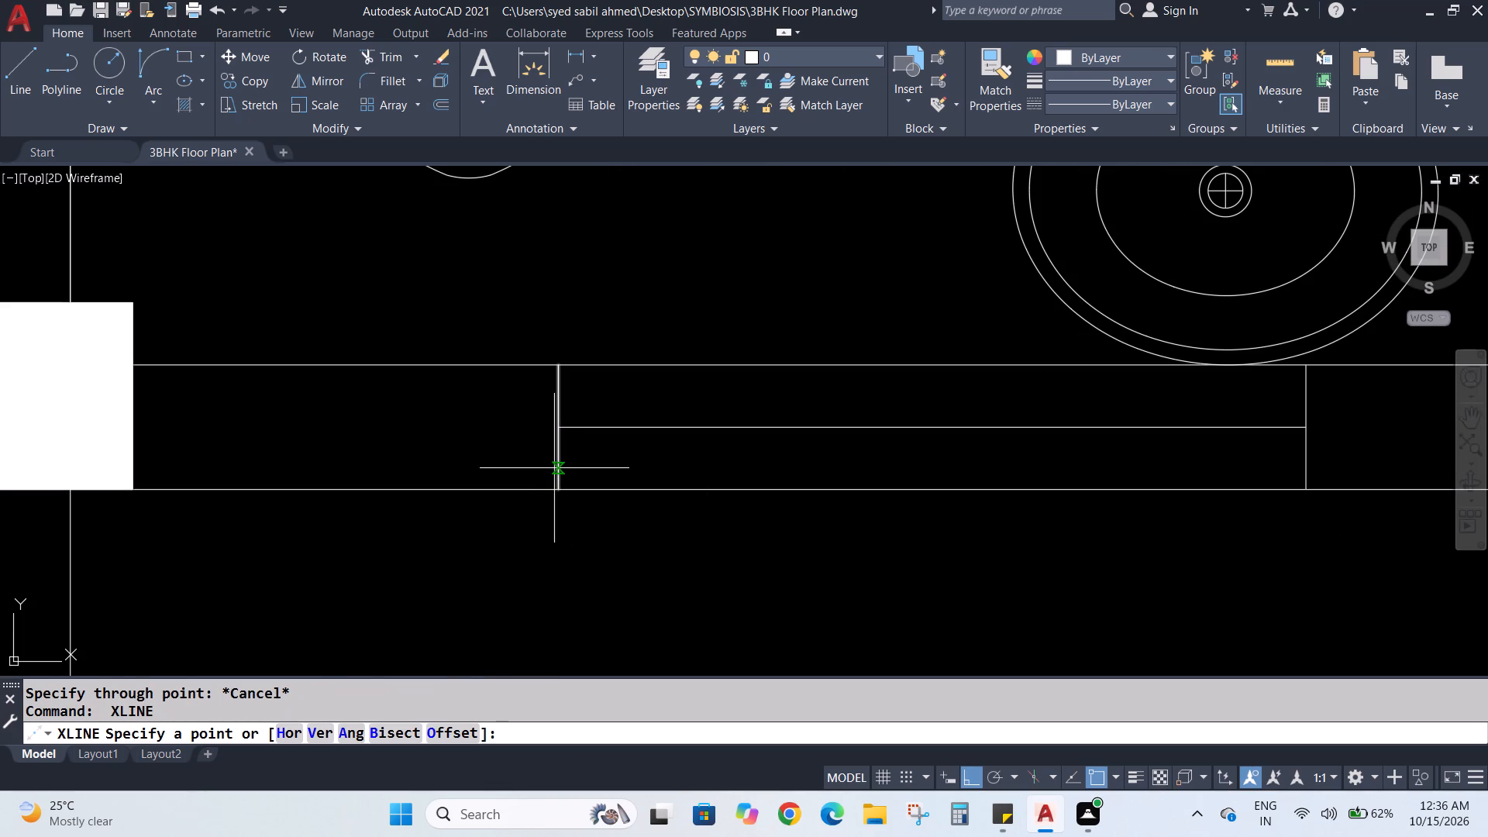
left_click(560, 468)
left_click(576, 601)
key("Escape")
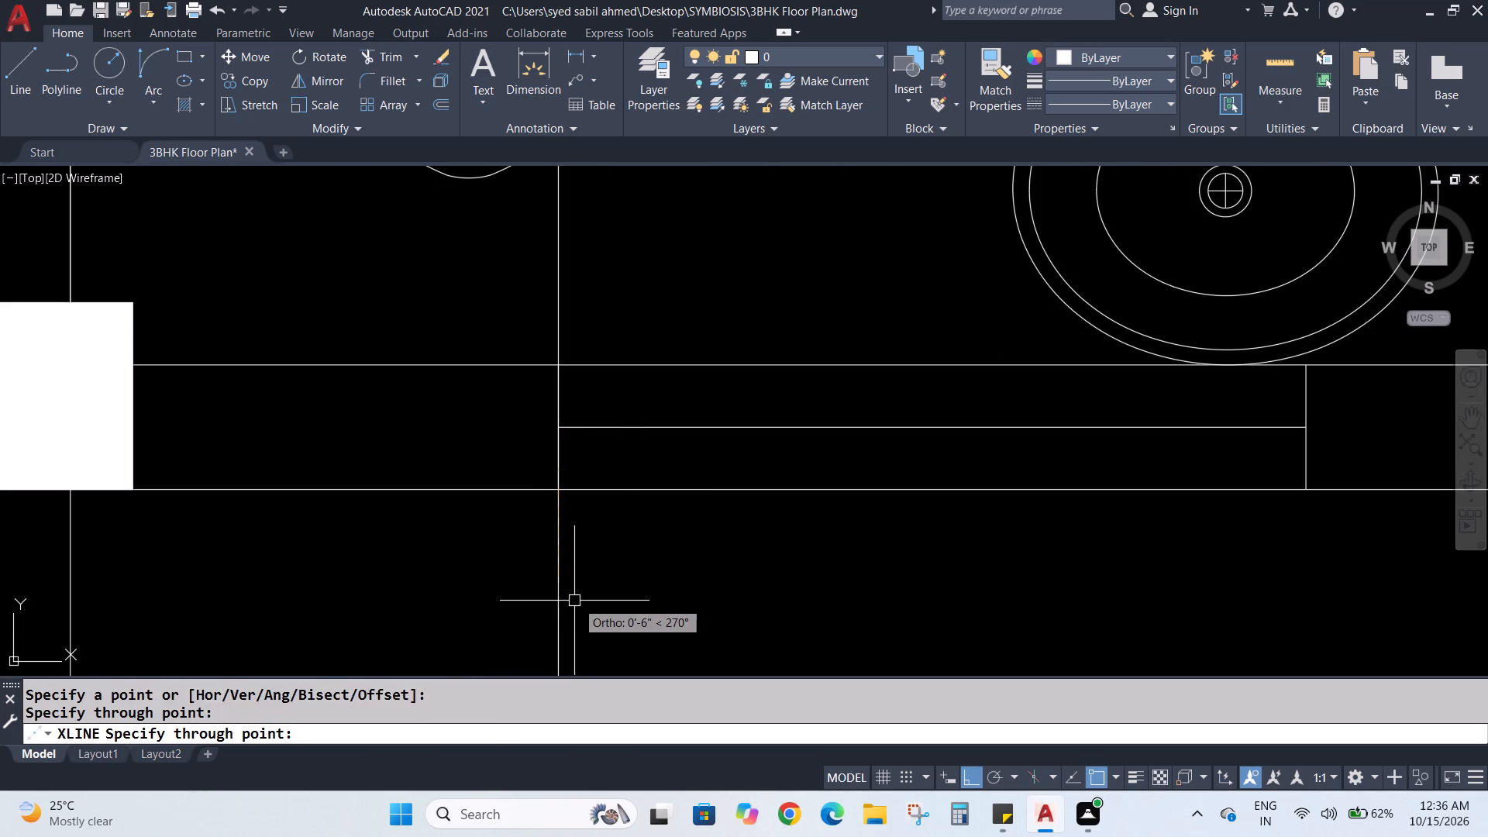
key("Escape")
key("space")
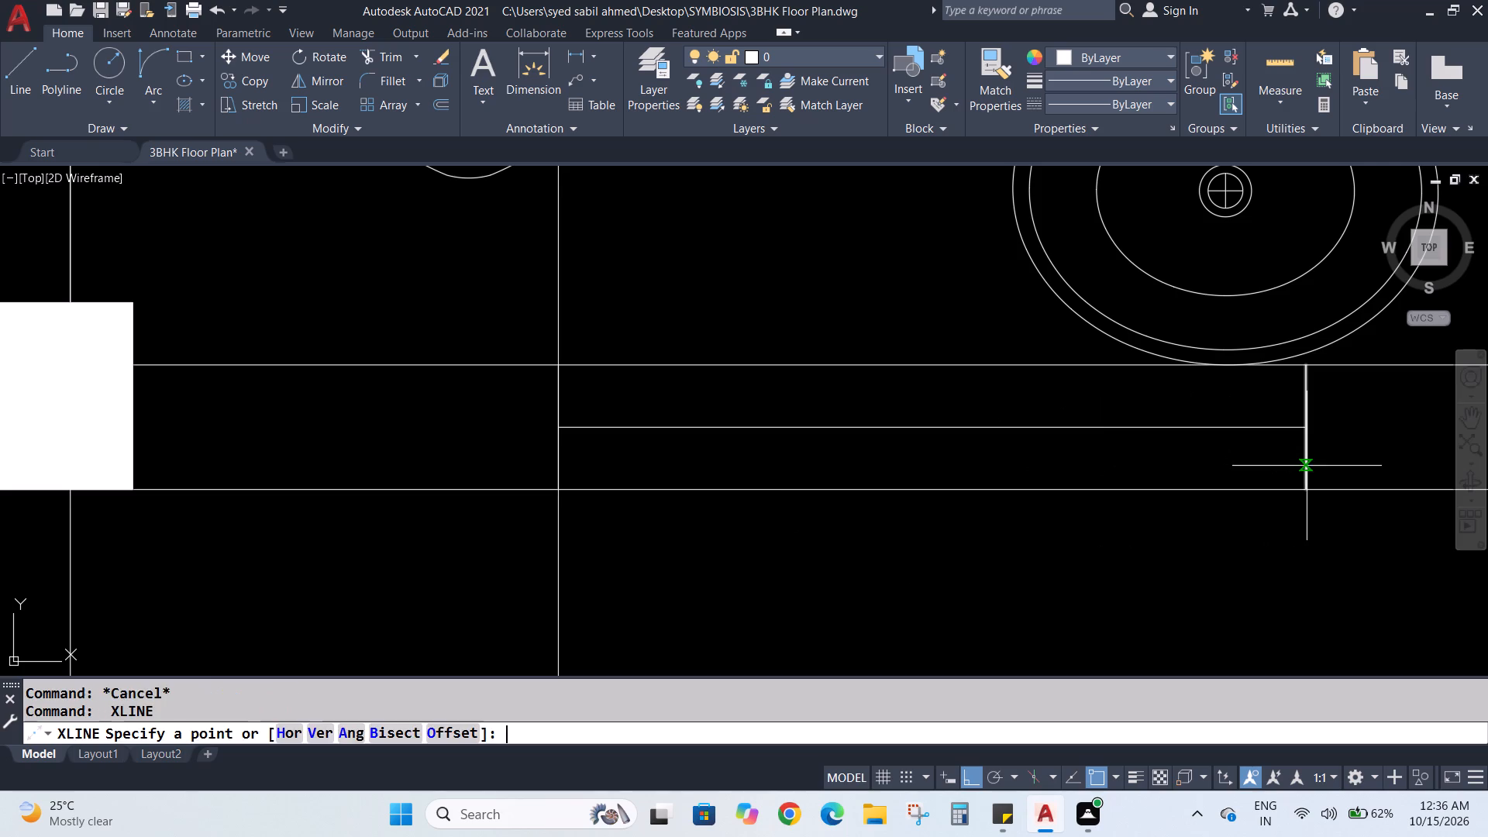
left_click(1307, 466)
left_click(1311, 622)
key("Escape")
Draw vertical construction lines along both faces of the short toilet wall beside the door, where it meets the front wall.
scroll(1253, 557, "down", 4)
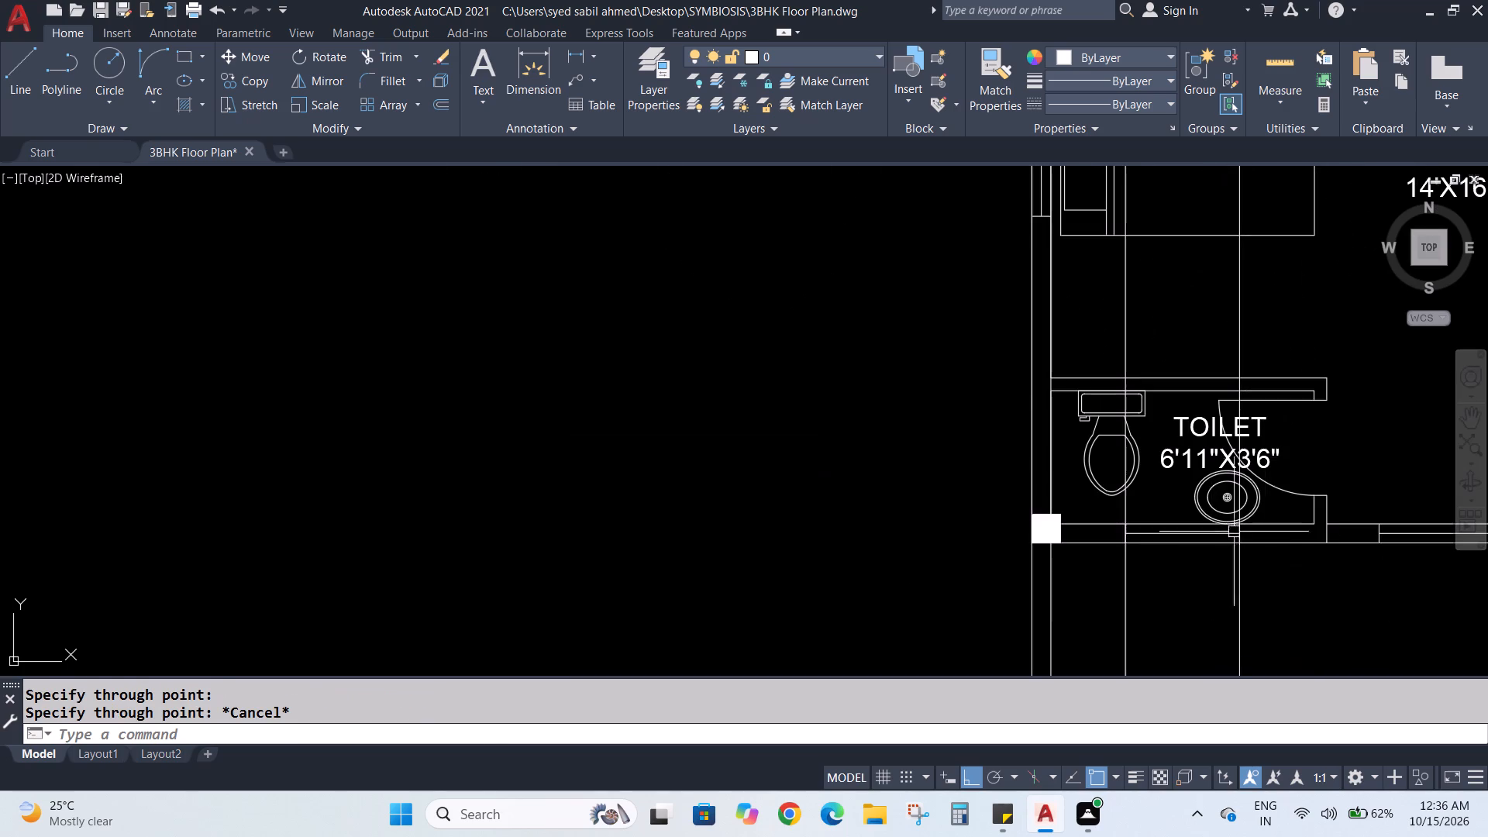
scroll(1318, 553, "up", 4)
scroll(1291, 555, "down", 2)
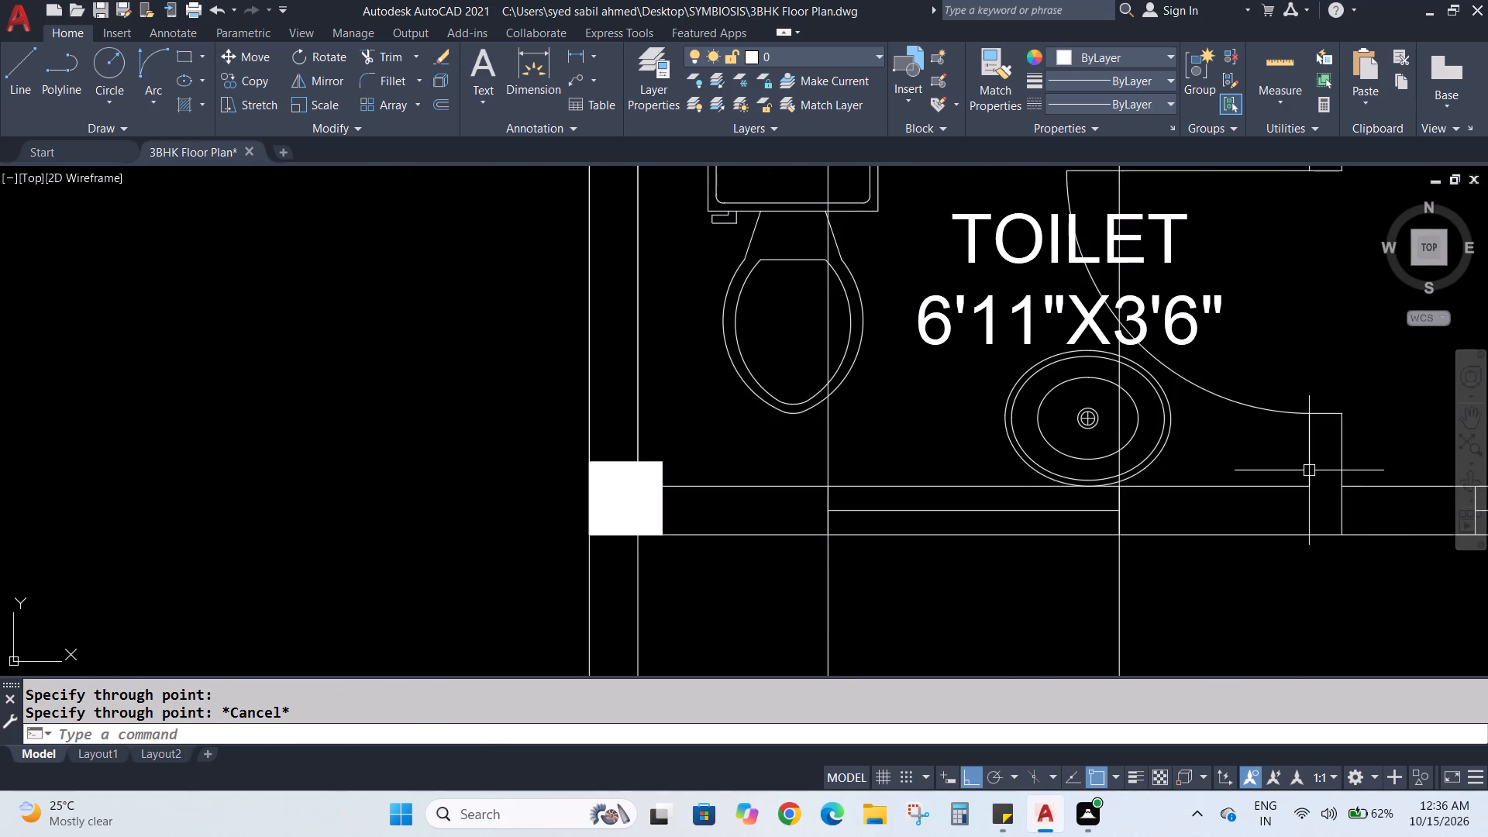
key("space")
left_click(1309, 470)
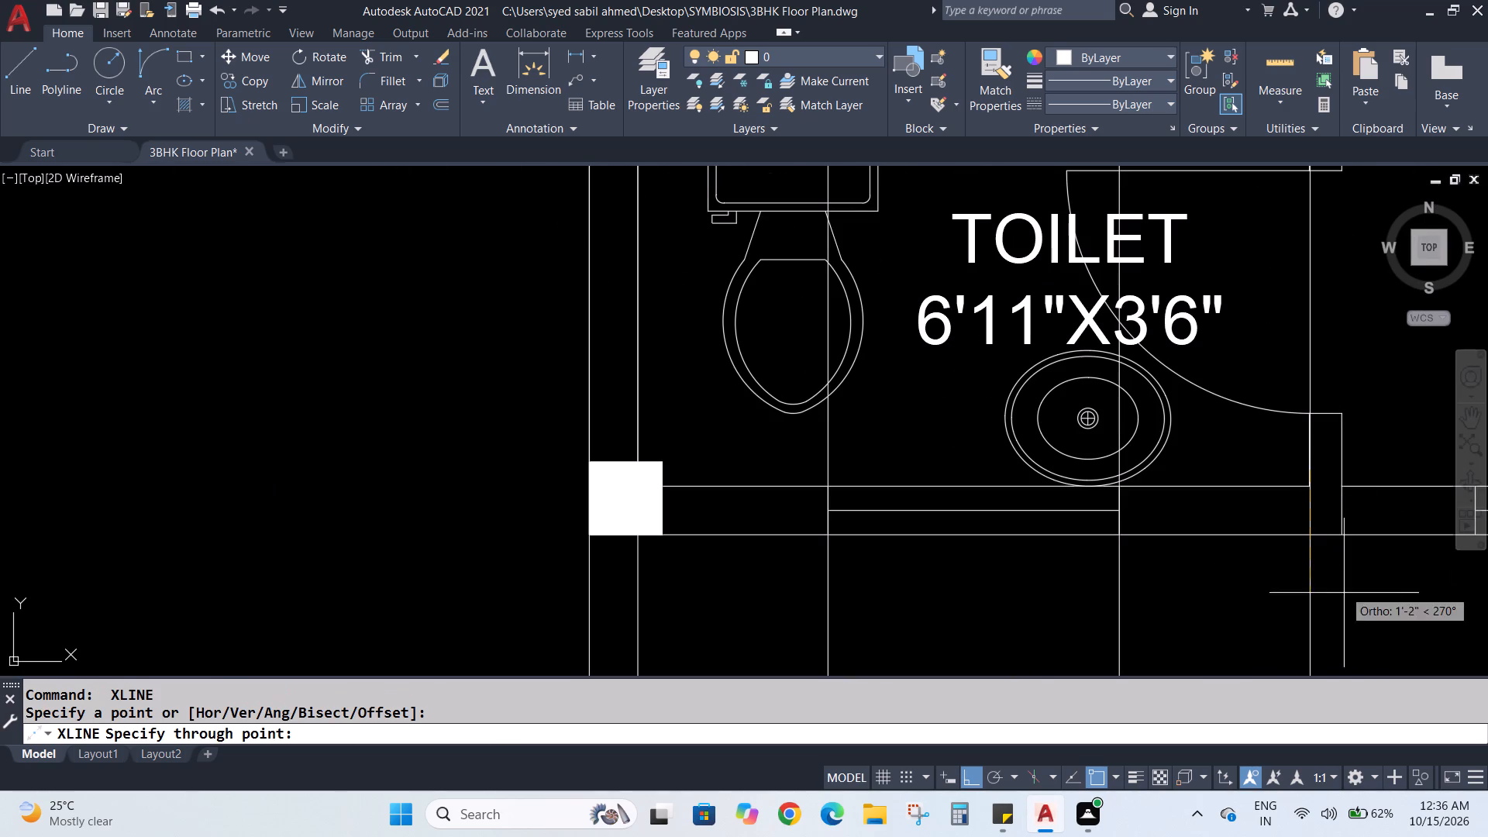
left_click(1338, 638)
key("Escape")
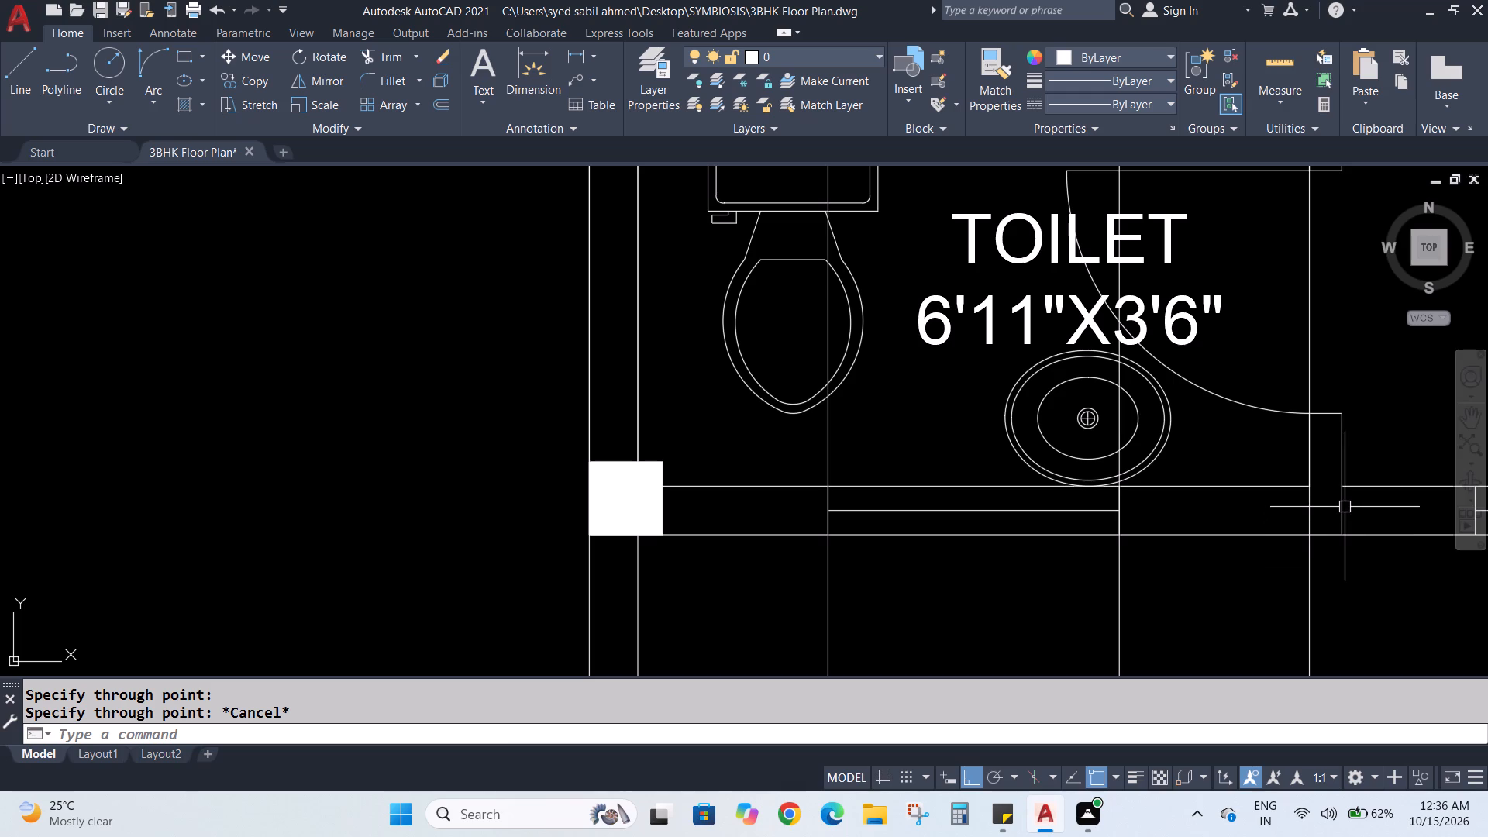
key("space")
left_click(1345, 507)
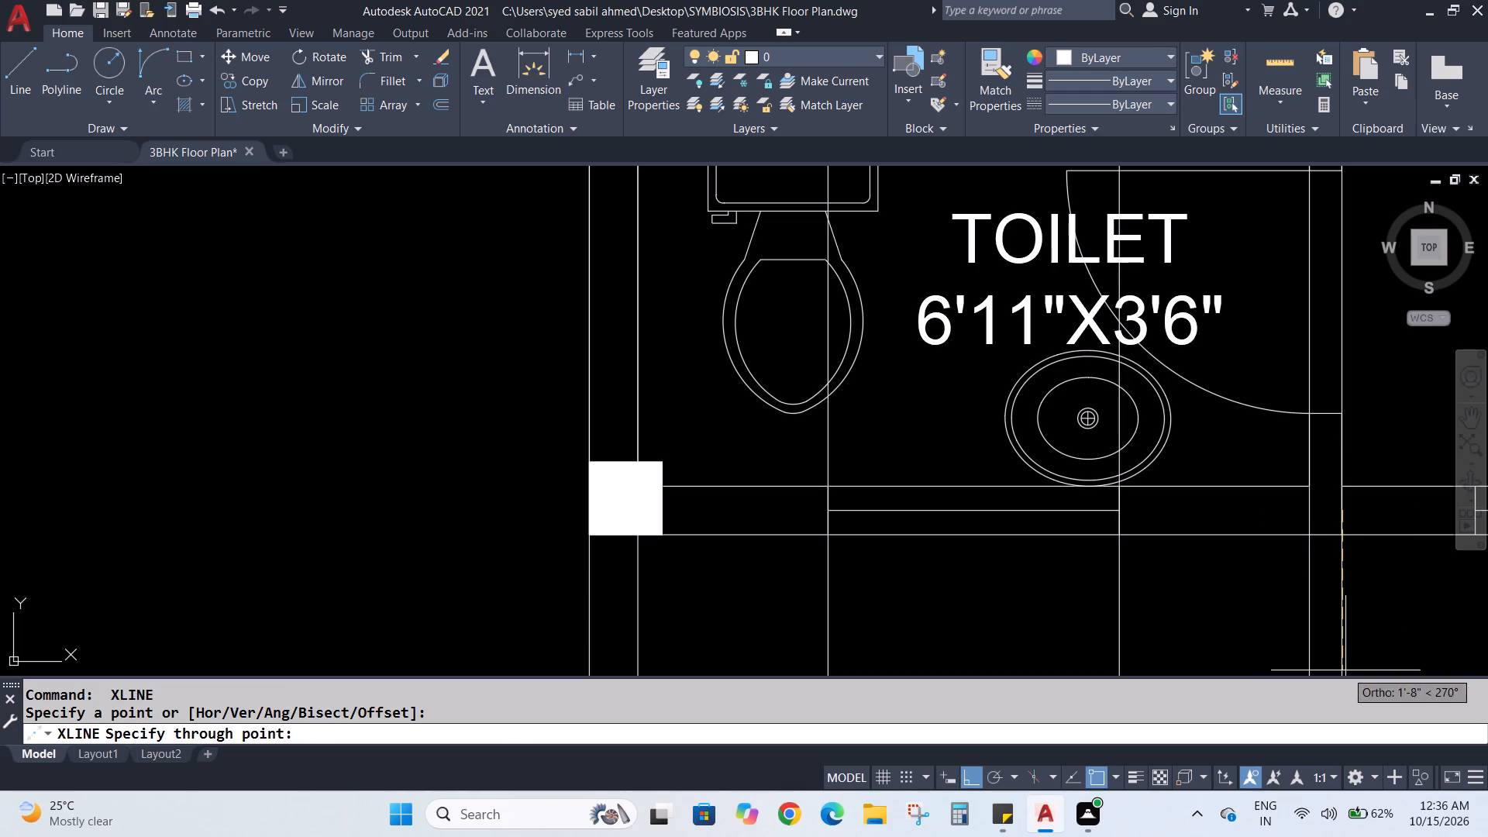
left_click(1345, 670)
key("Escape")
Draw vertical construction lines through both ends of the 14'X16'4" bedroom's window in the front wall.
scroll(1355, 618, "down", 3)
middle_click_drag(1432, 649, 1144, 589)
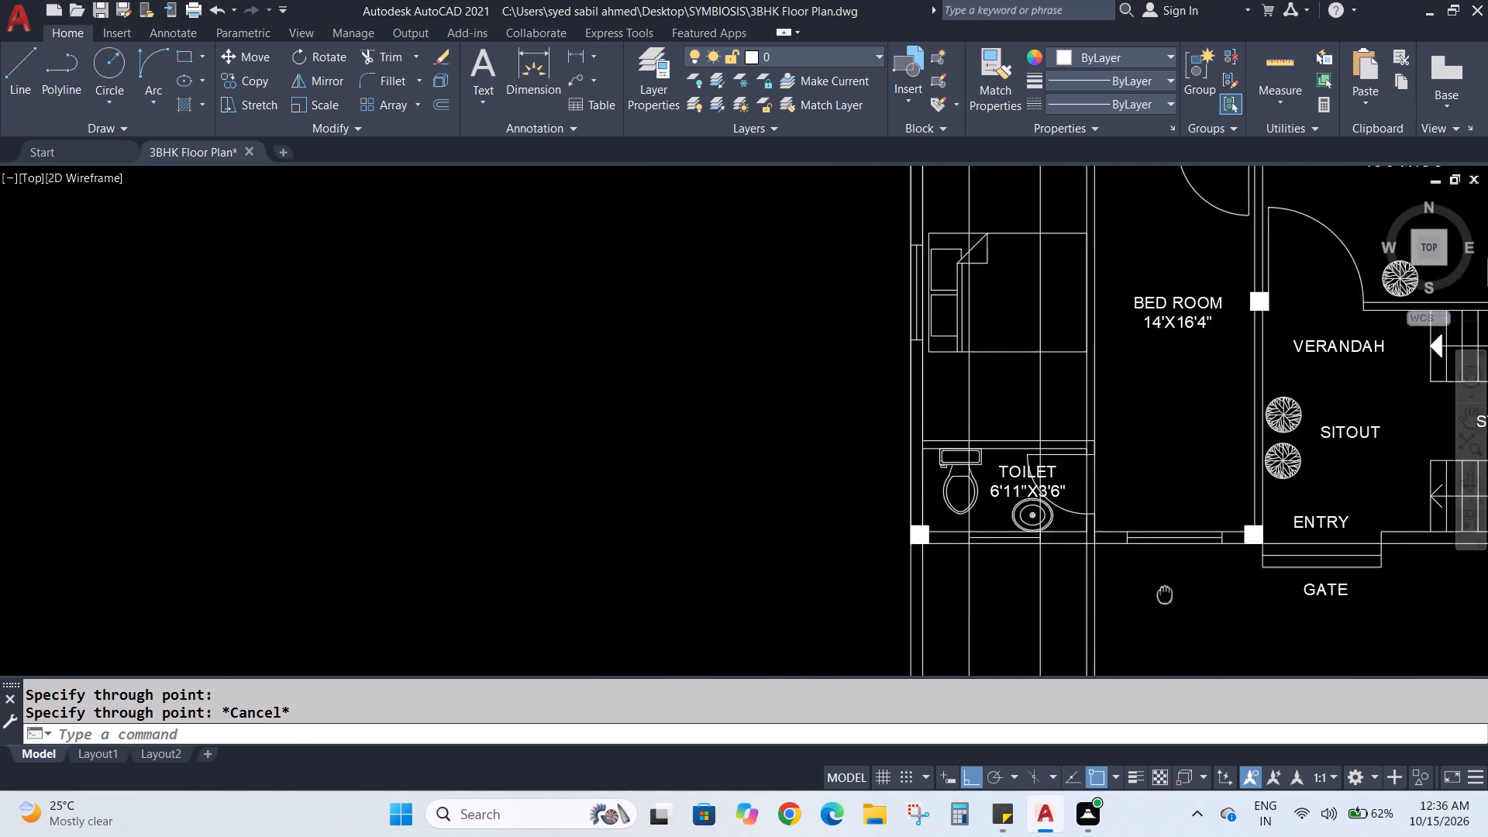
middle_click_drag(1144, 589, 865, 541)
scroll(789, 470, "up", 3)
key("Escape")
key("space")
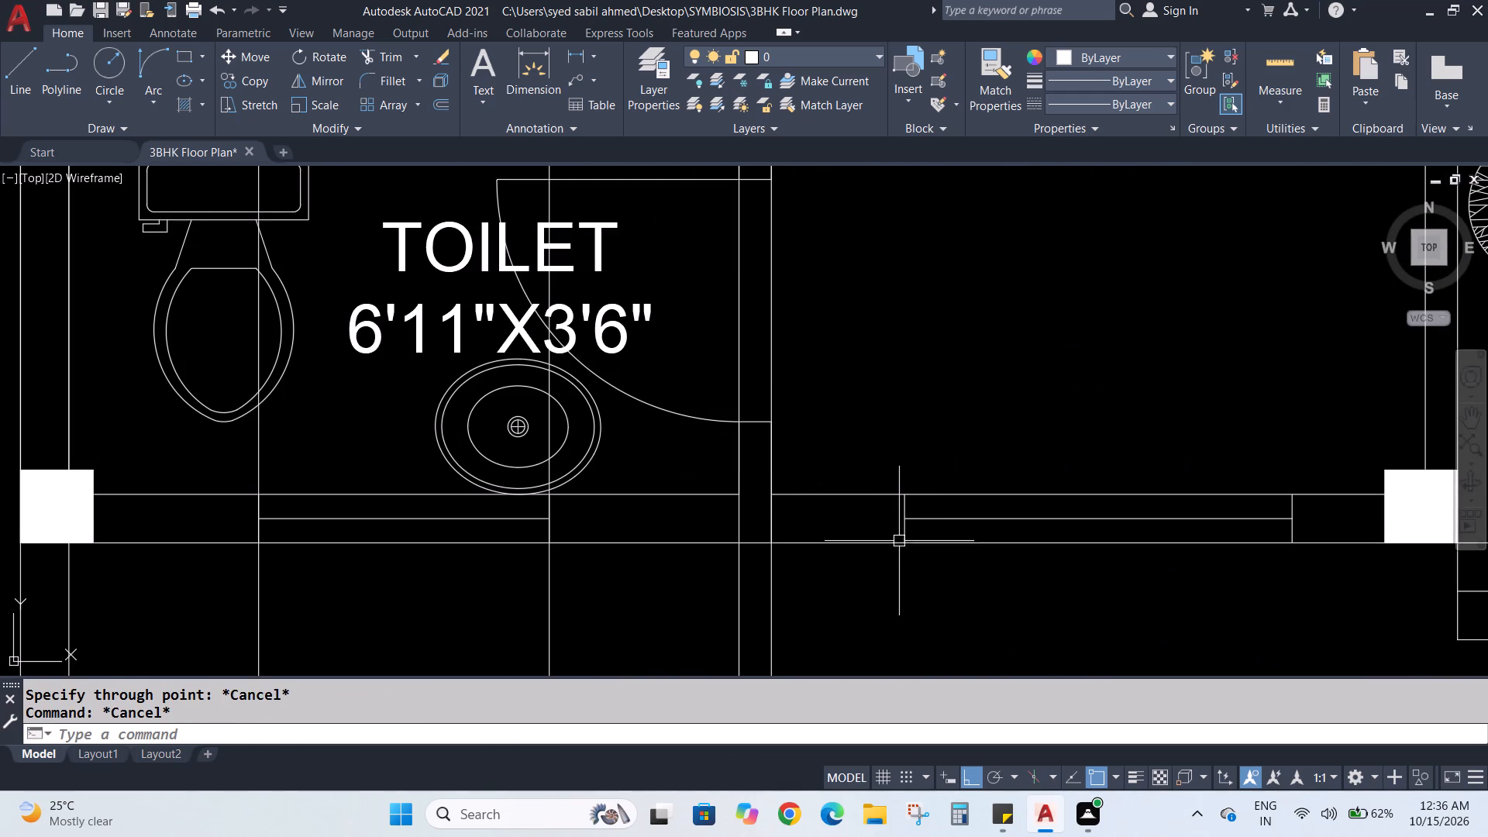
left_click(902, 532)
left_click(902, 625)
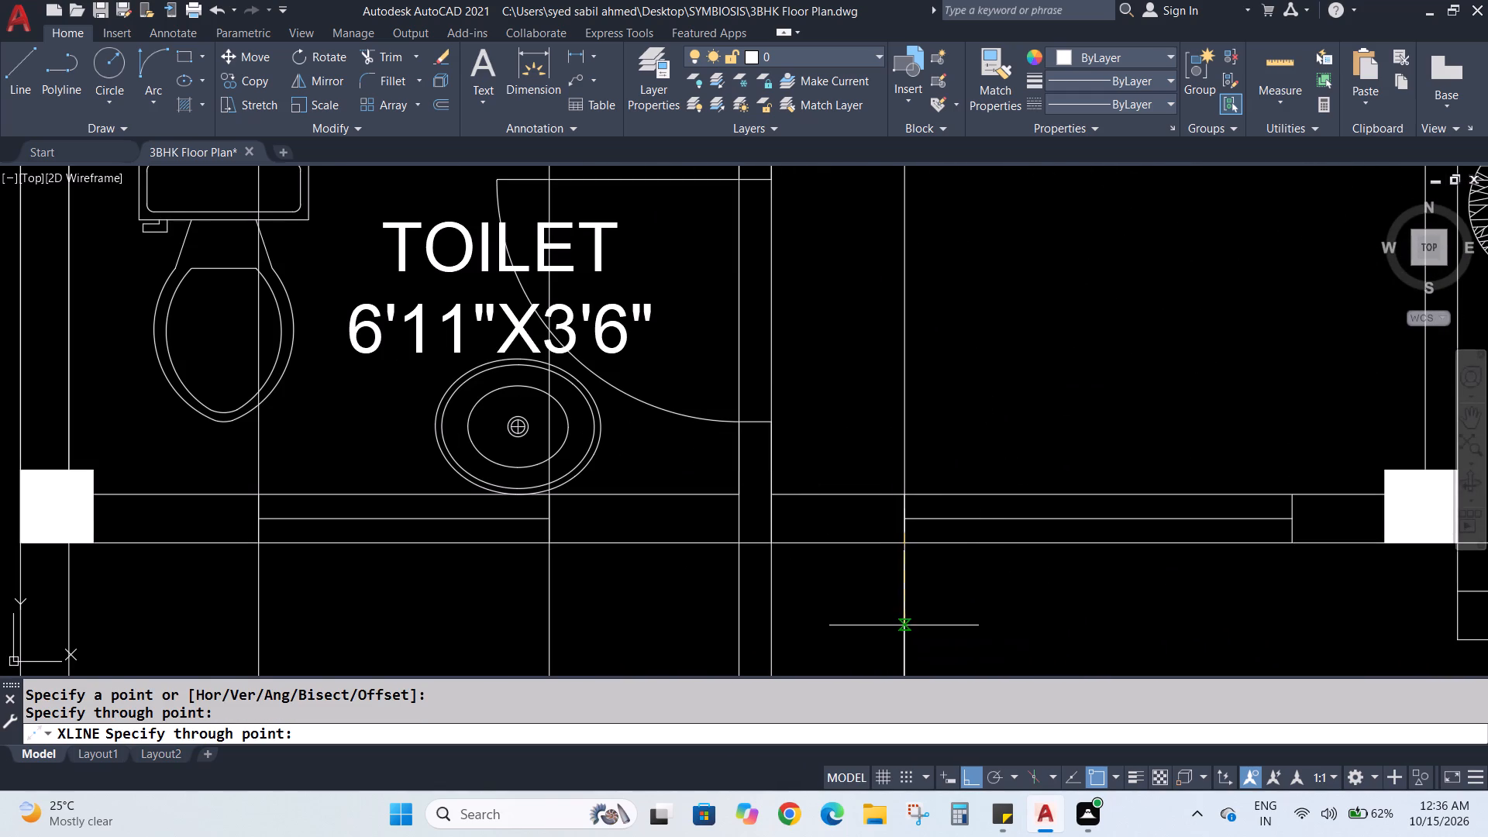
key("Escape")
key("space")
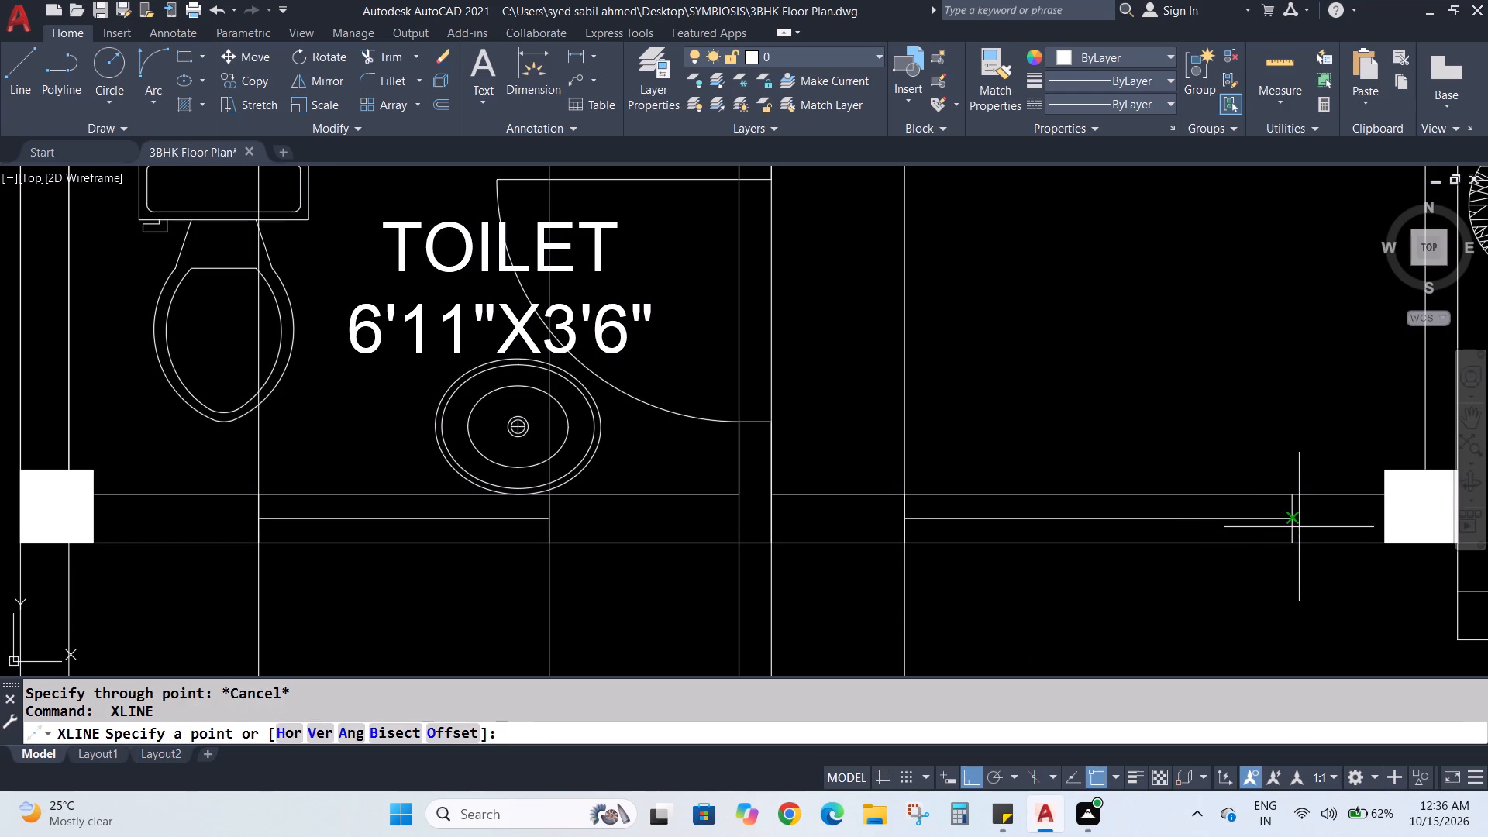
left_click(1293, 529)
left_click(1304, 635)
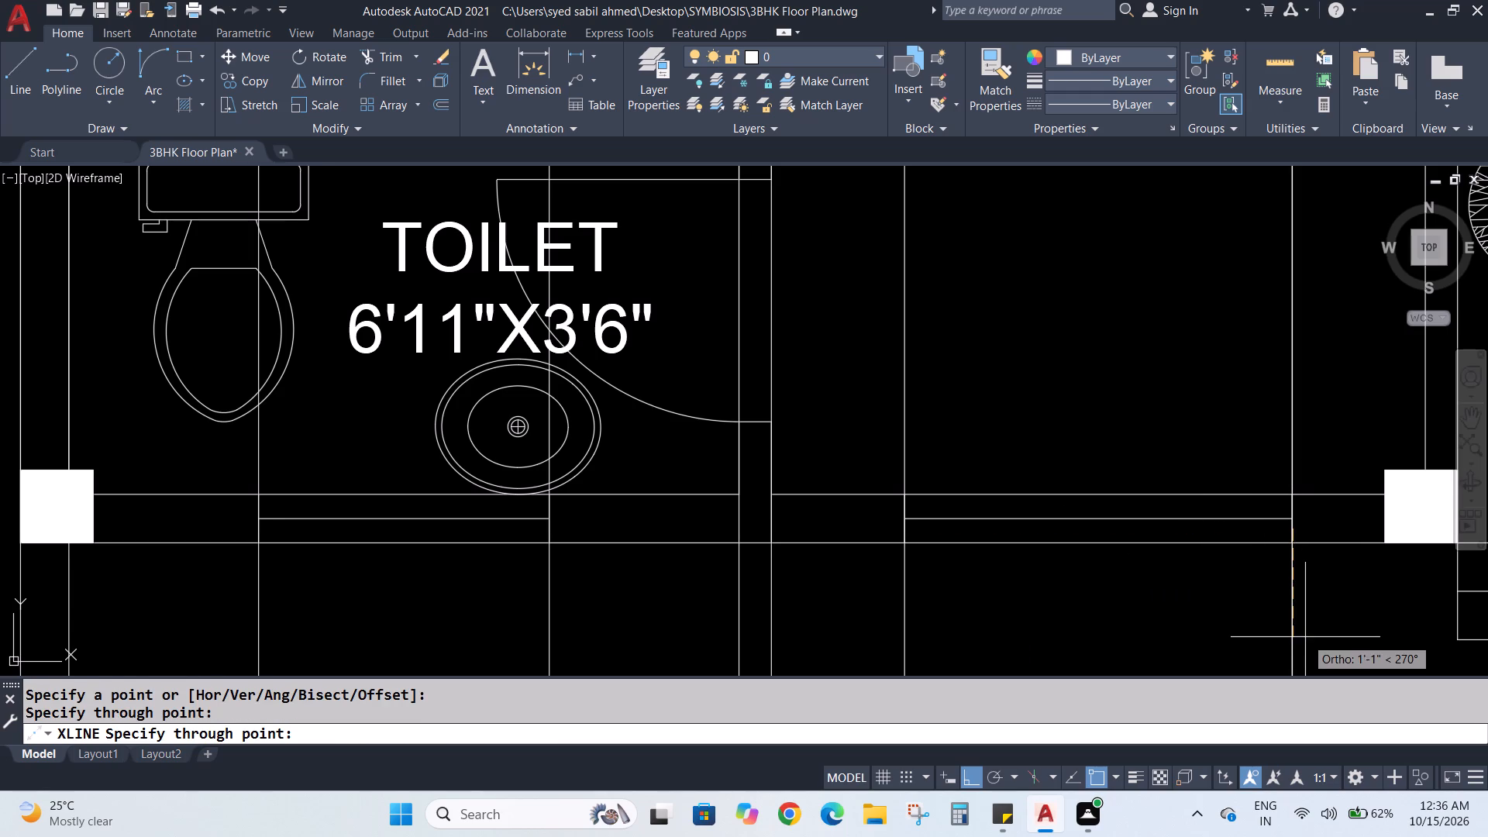
key("Escape")
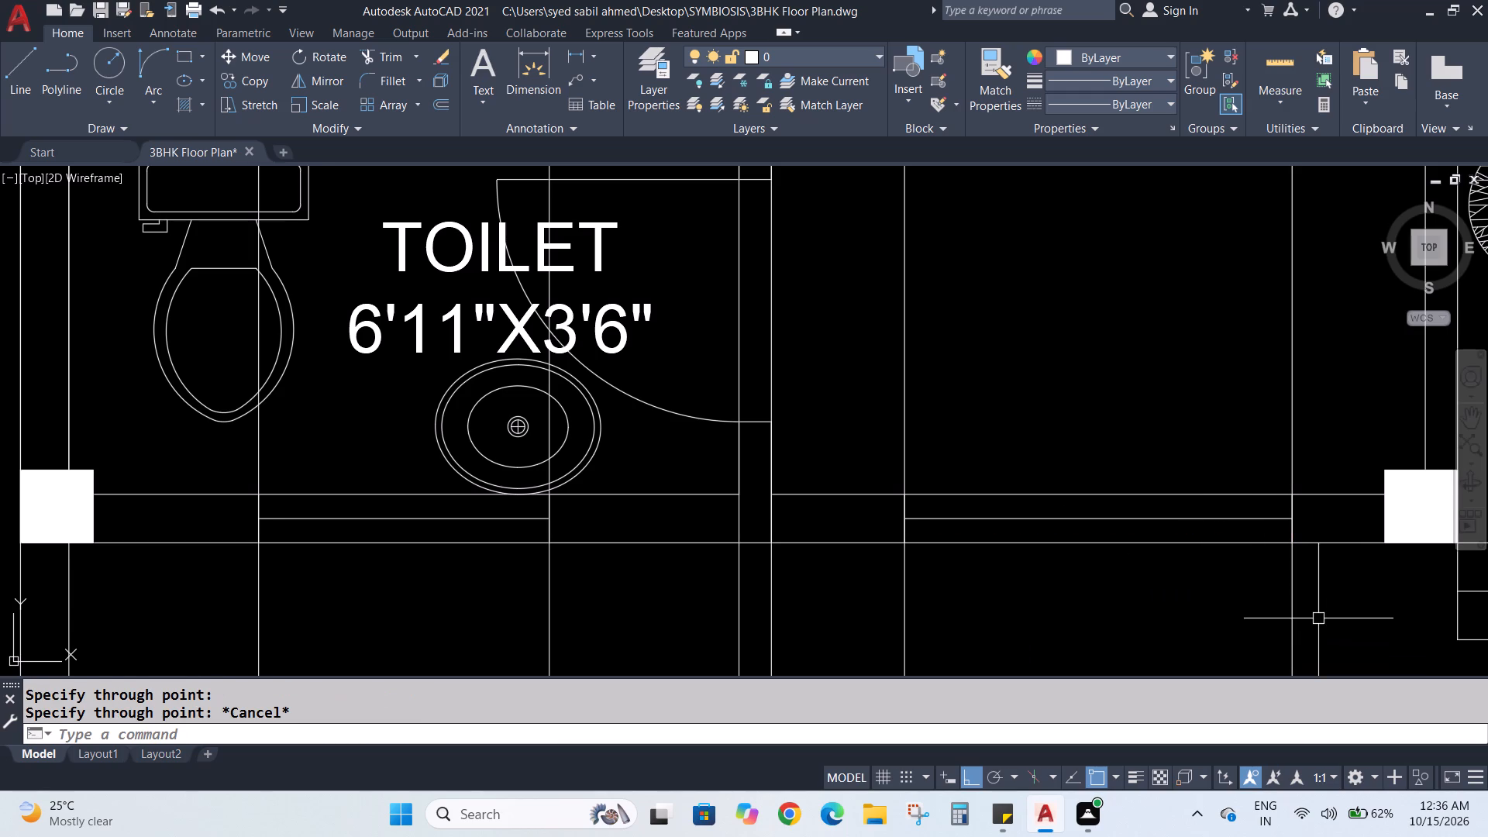
Draw vertical construction lines along both faces of the wall between the bedroom and the entry.
middle_click(1323, 615)
scroll(1323, 615, "down", 2)
middle_click_drag(1338, 629, 824, 492)
scroll(1338, 631, "up", 1)
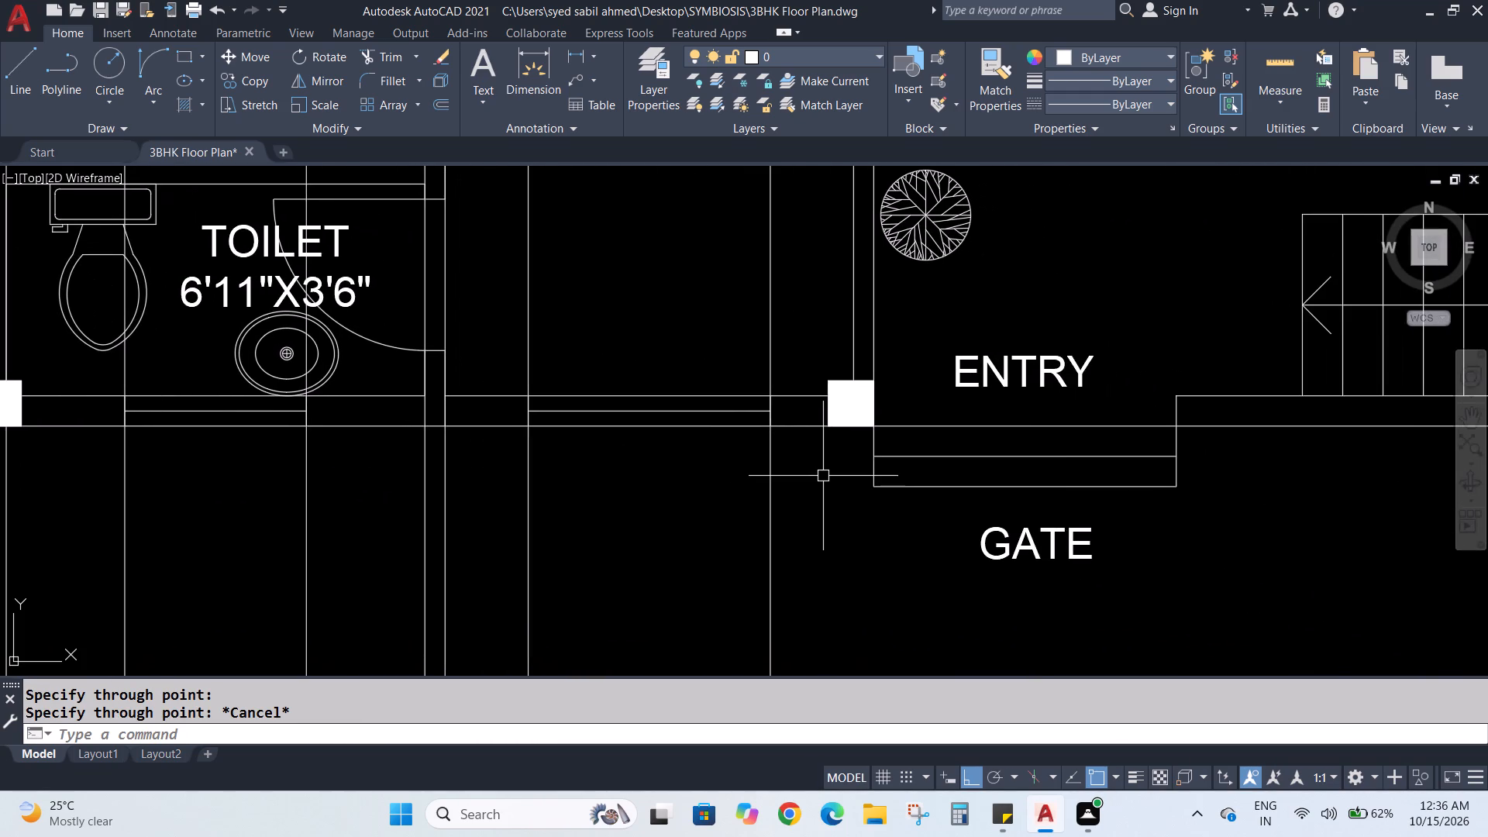
key("Escape")
key("space")
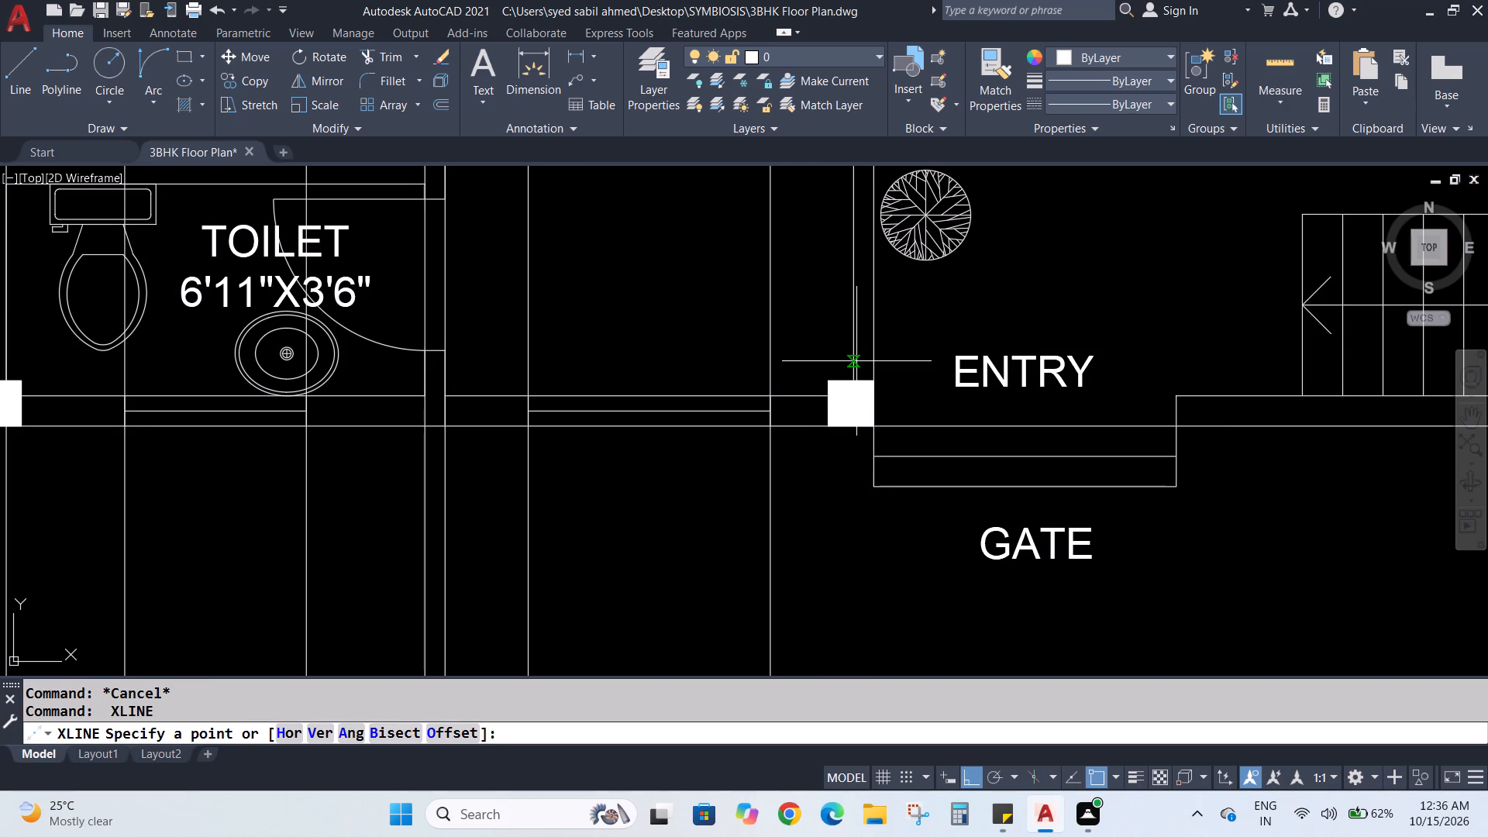
left_click(856, 361)
left_click(857, 522)
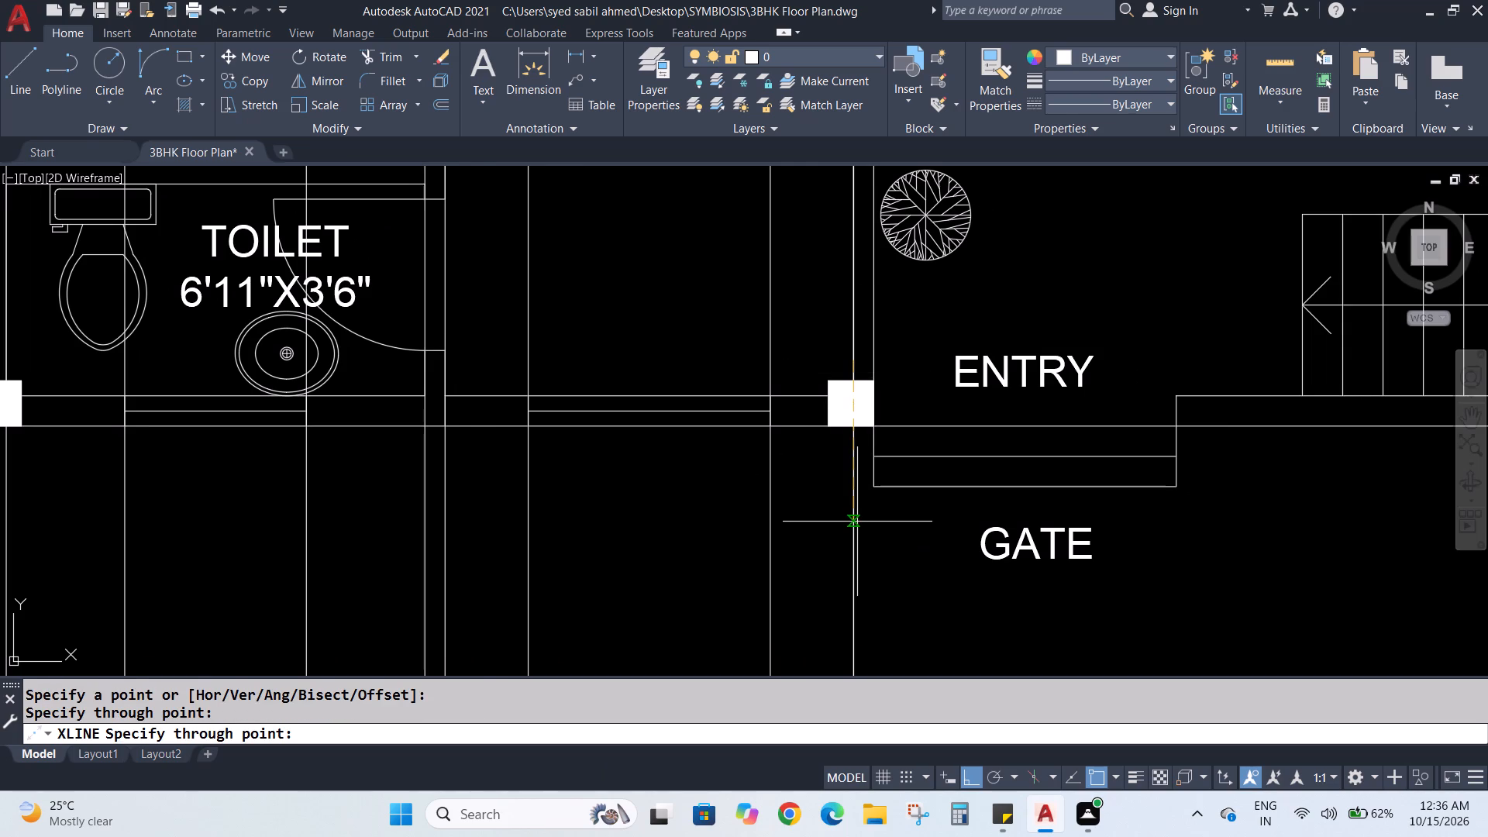
key("Escape")
key("space")
left_click(873, 367)
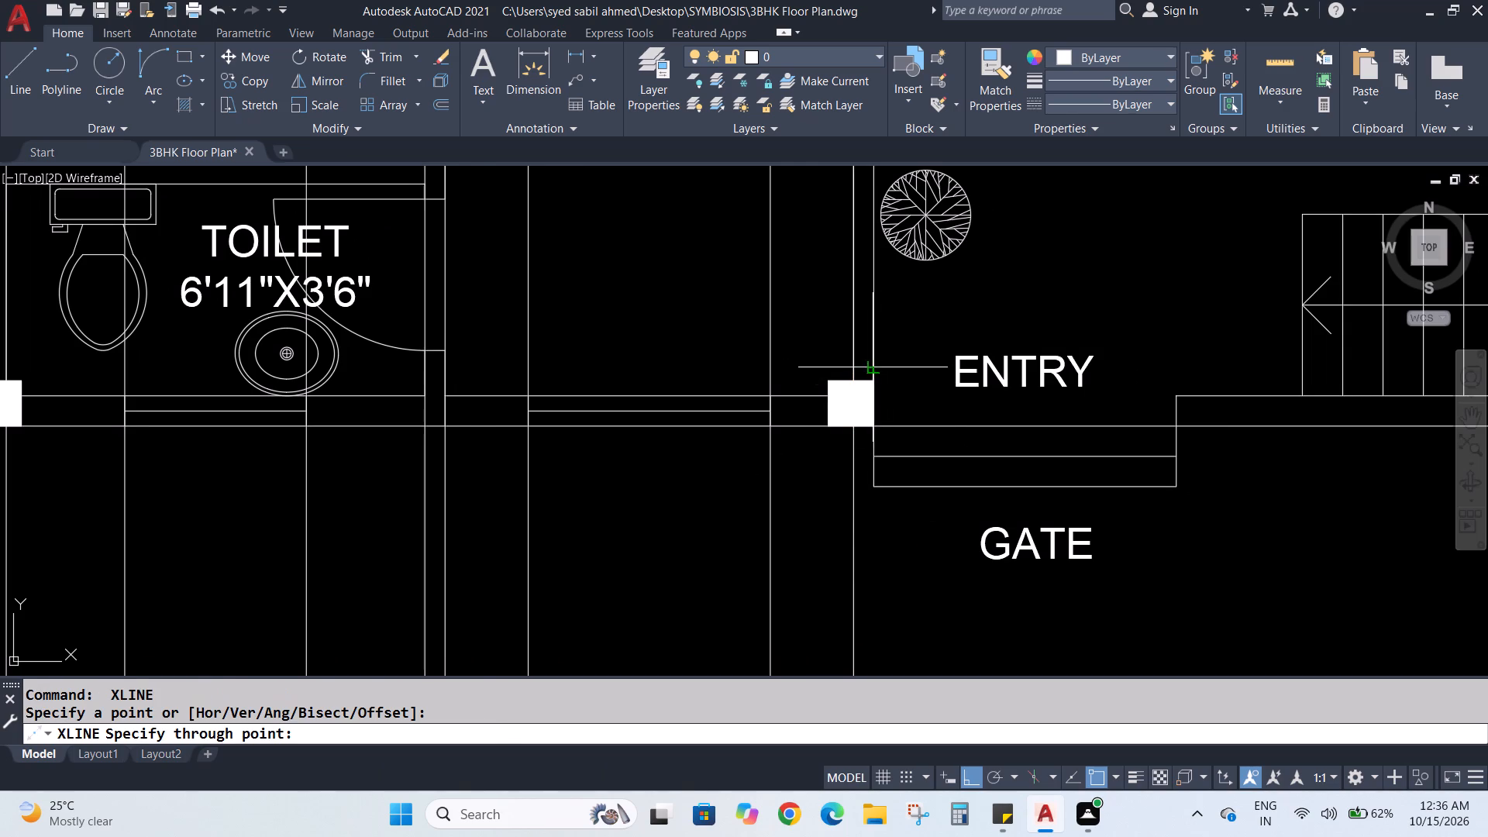
left_click(903, 587)
key("Escape")
Draw a vertical construction line through the edge of the entry and gate opening on the stair side.
key("space")
scroll(1159, 579, "down", 2)
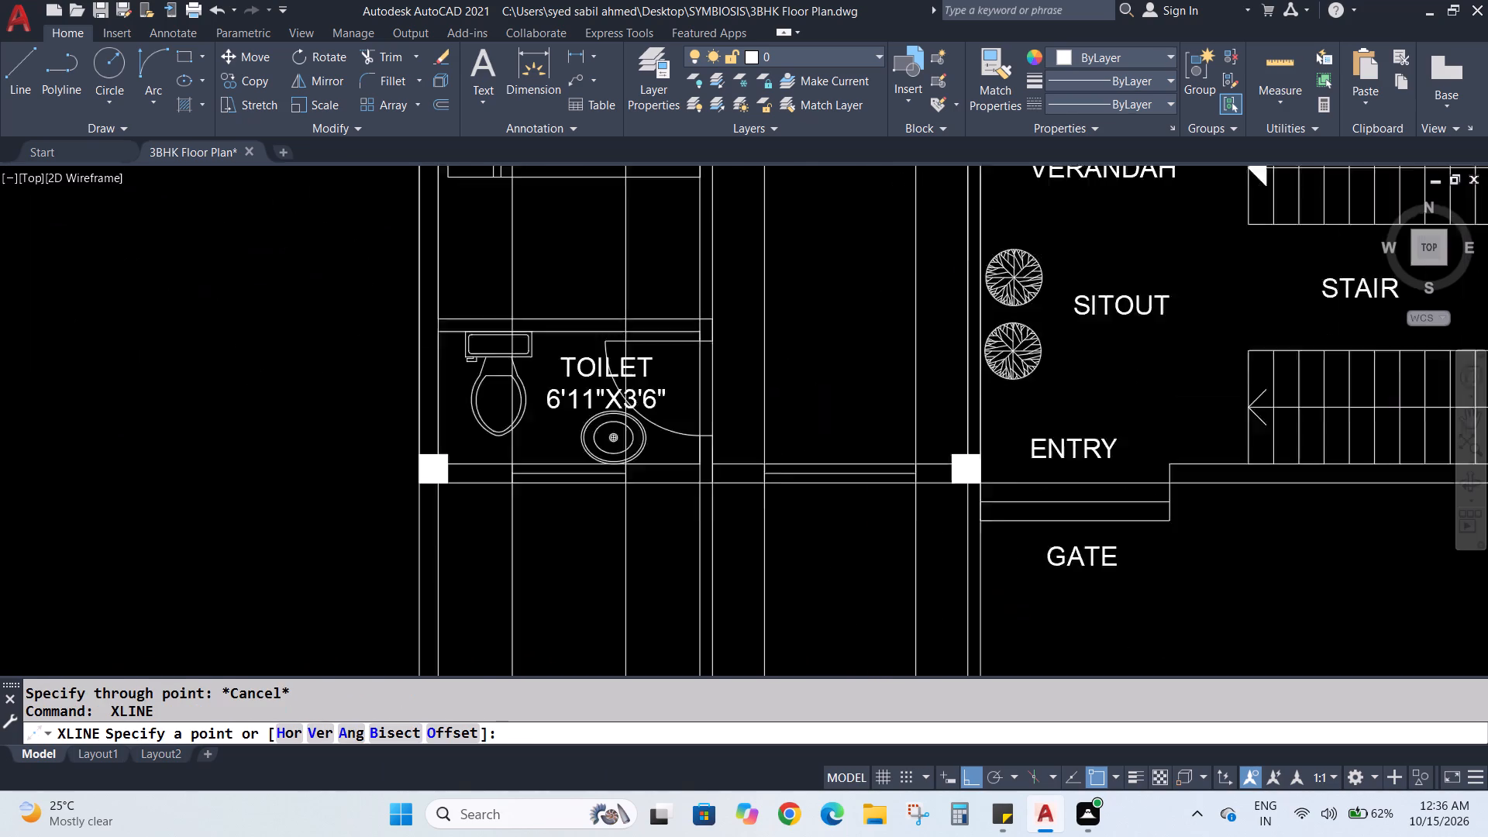
middle_click_drag(1238, 572, 1045, 546)
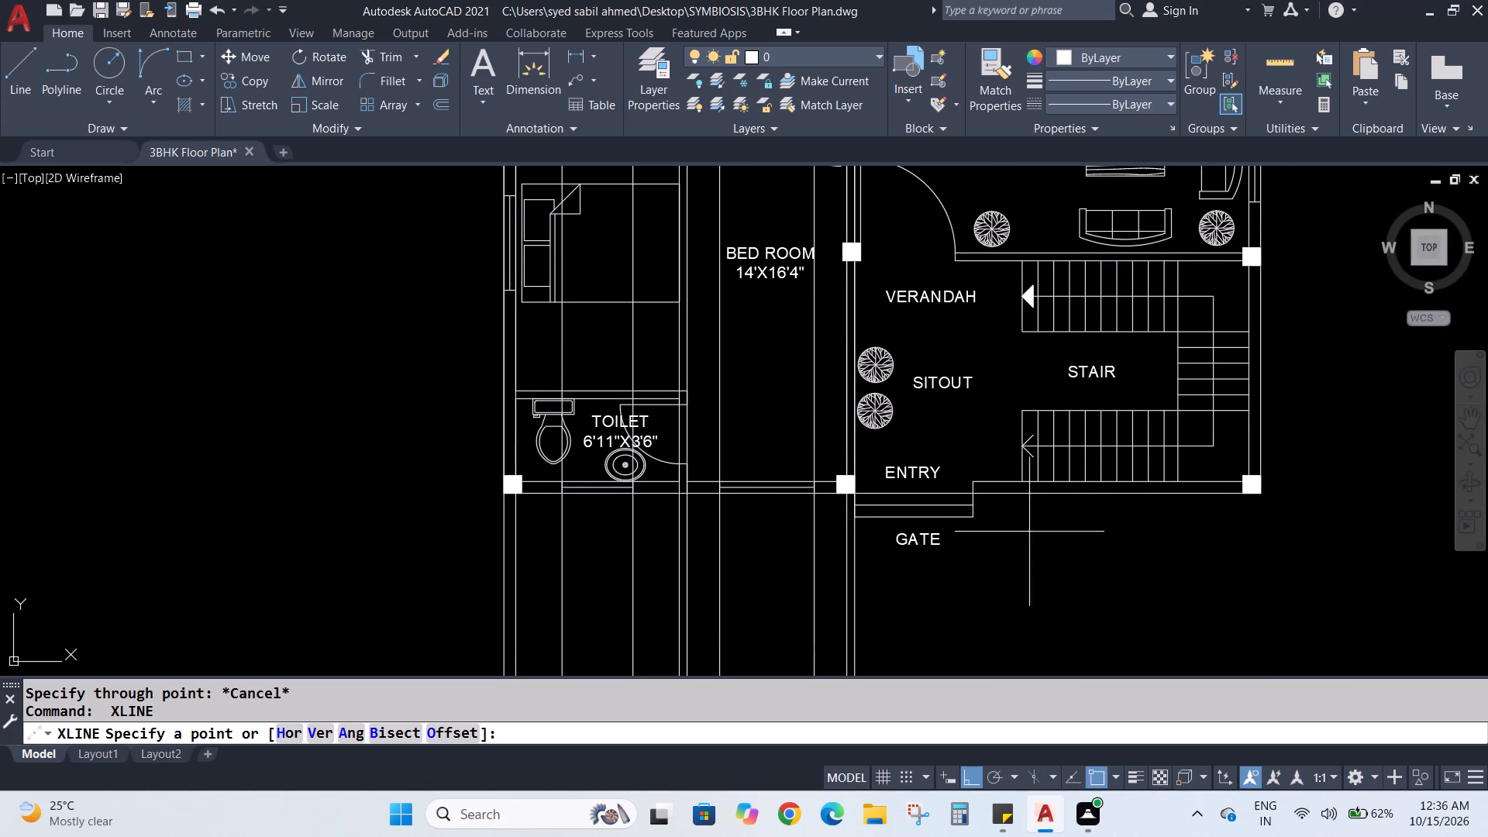
scroll(970, 483, "up", 2)
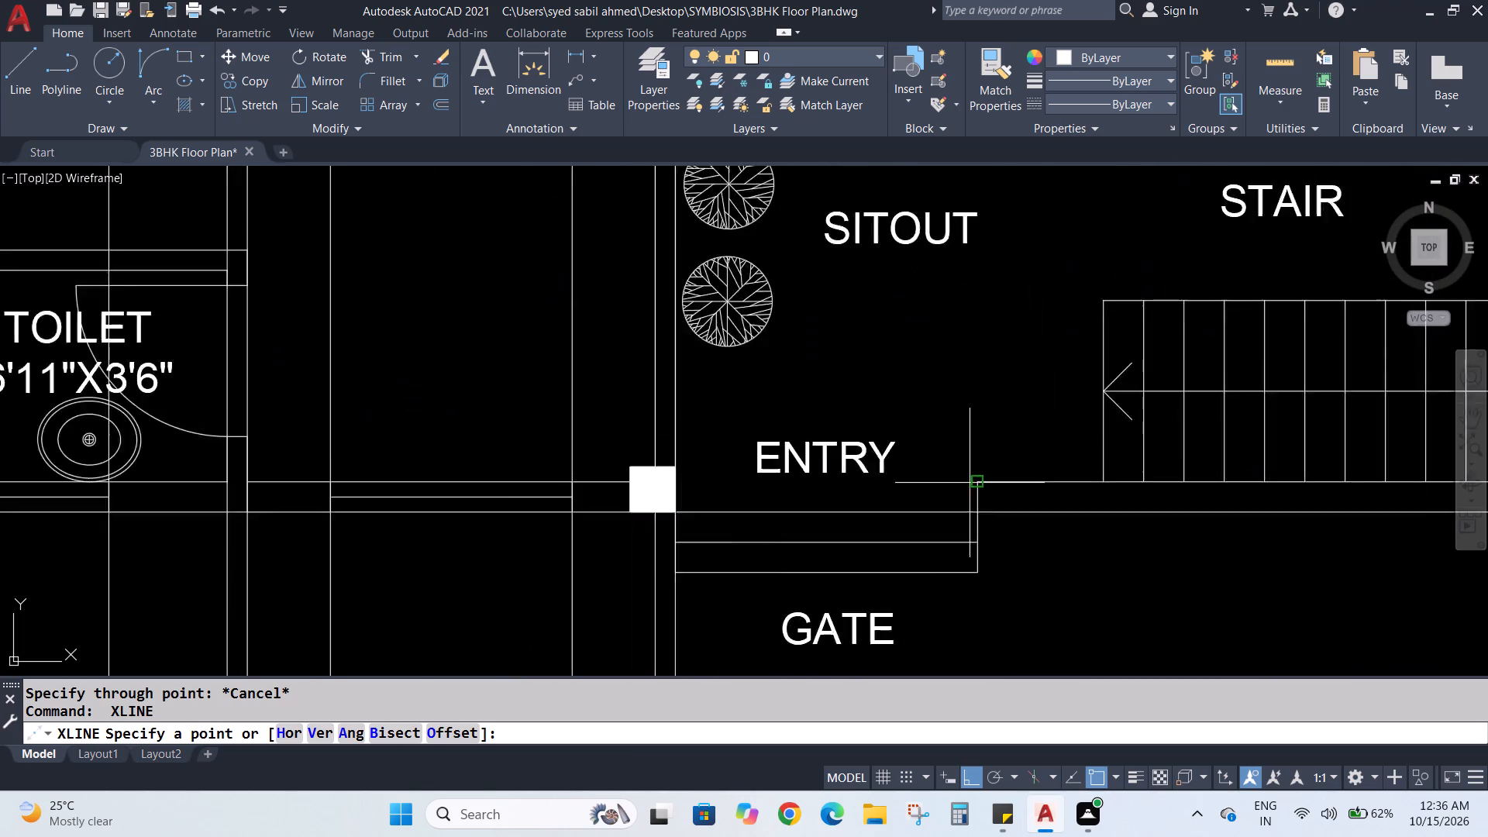
scroll(970, 483, "up", 1)
key("Escape")
key("space")
left_click(982, 510)
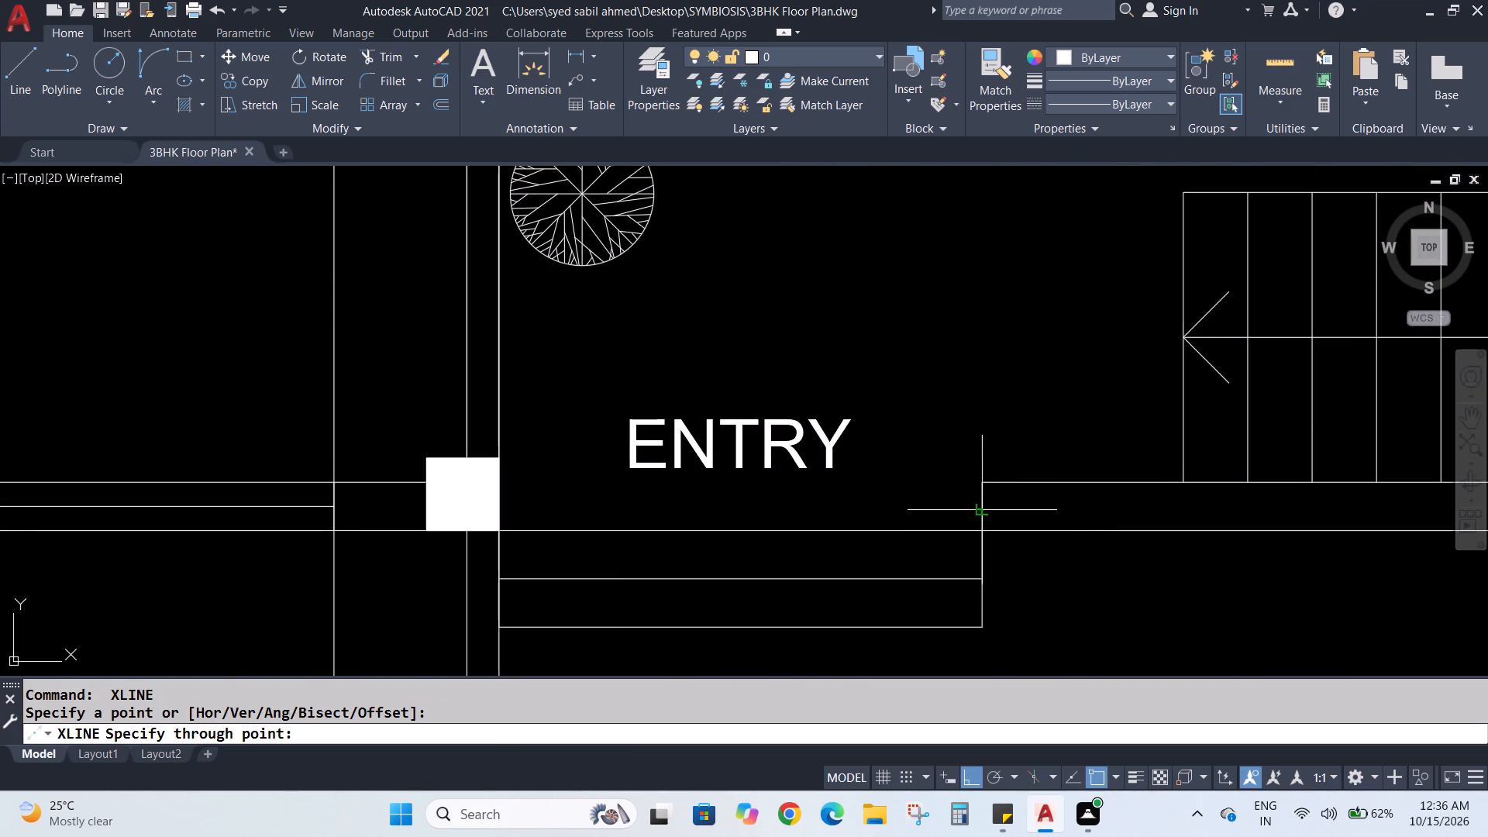
scroll(1010, 628, "down", 3)
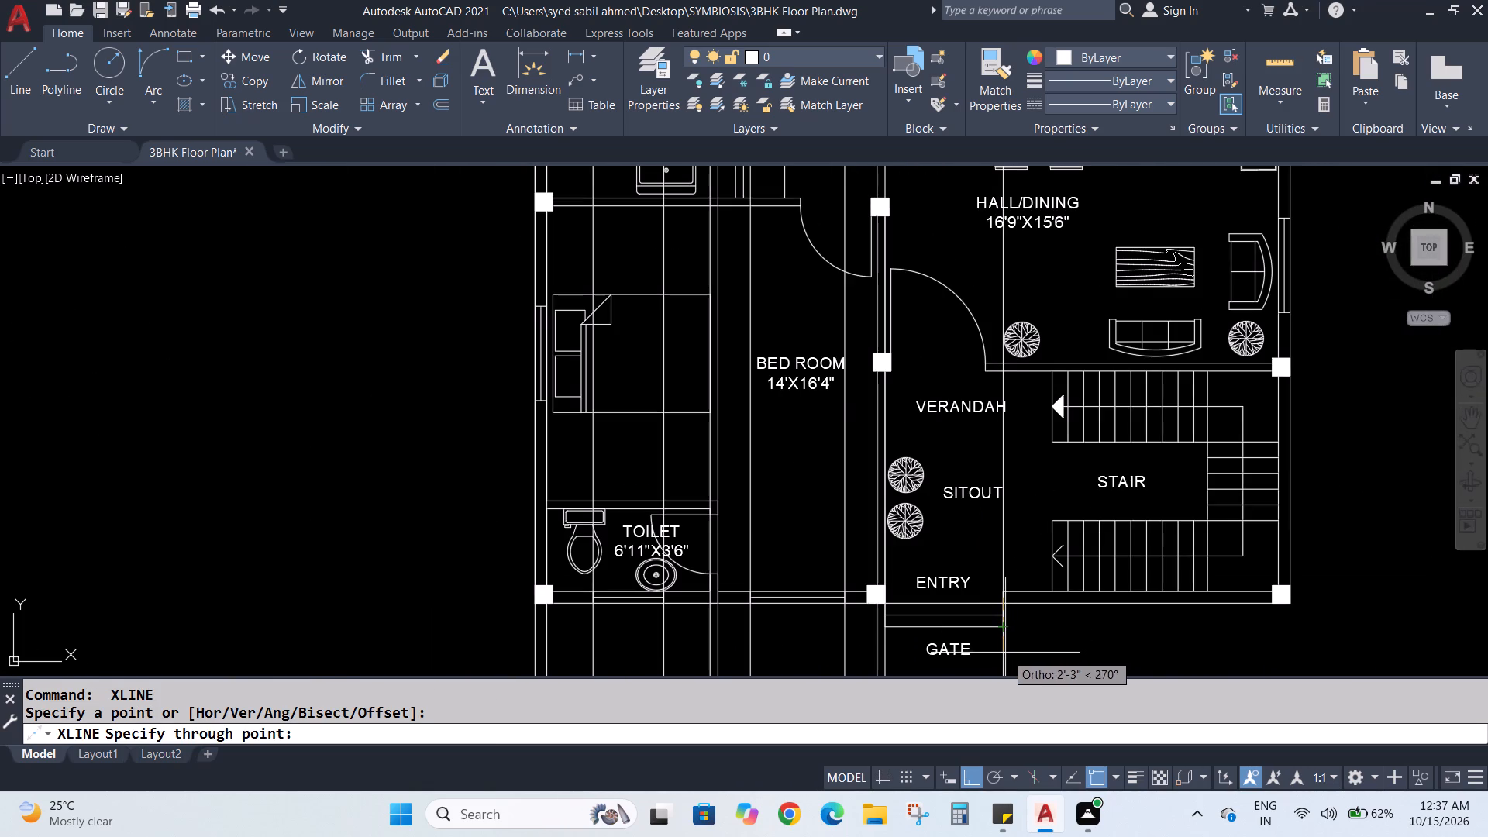
left_click(1002, 656)
key("Escape")
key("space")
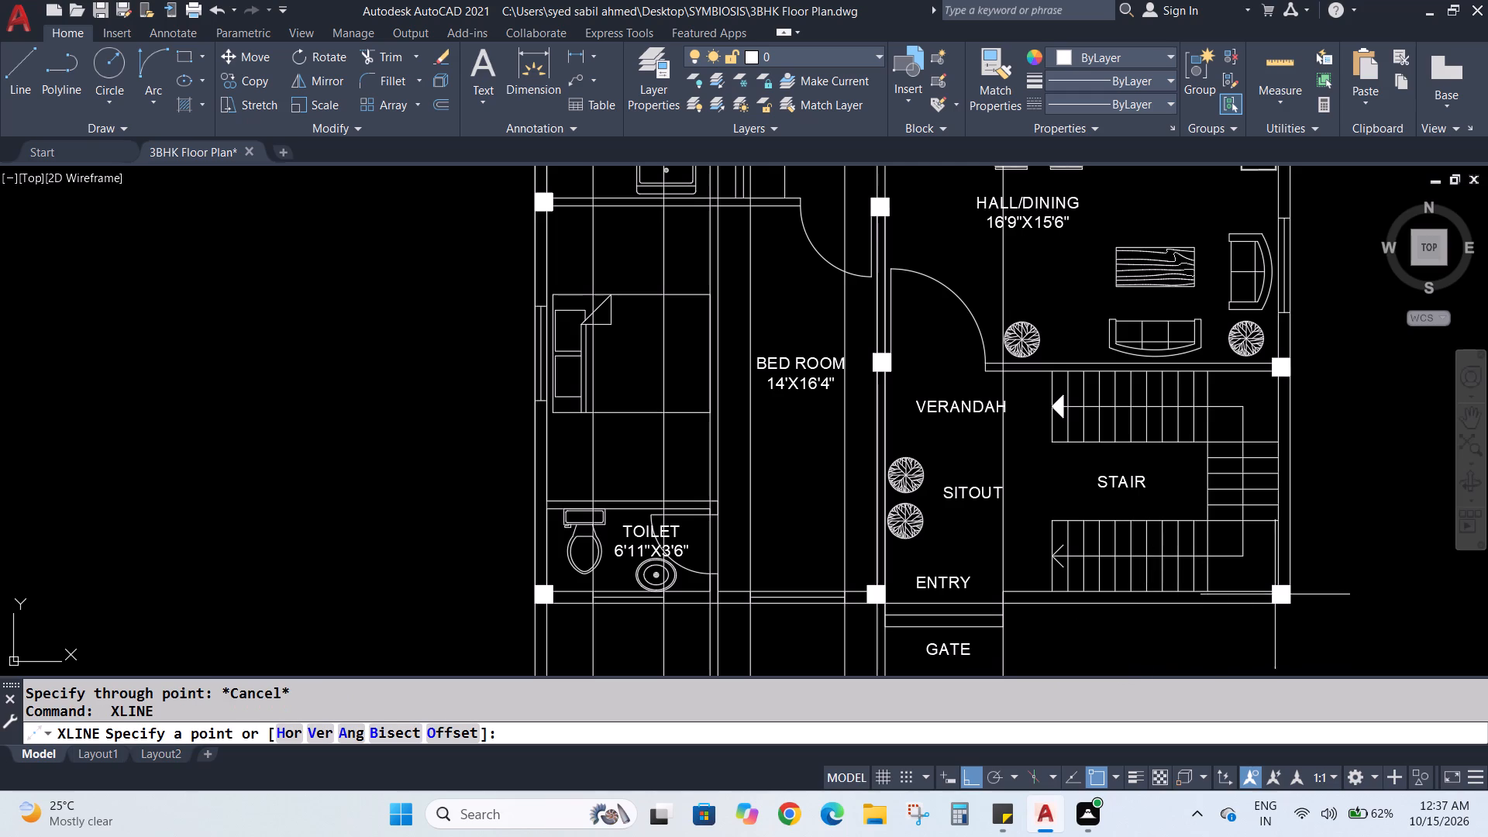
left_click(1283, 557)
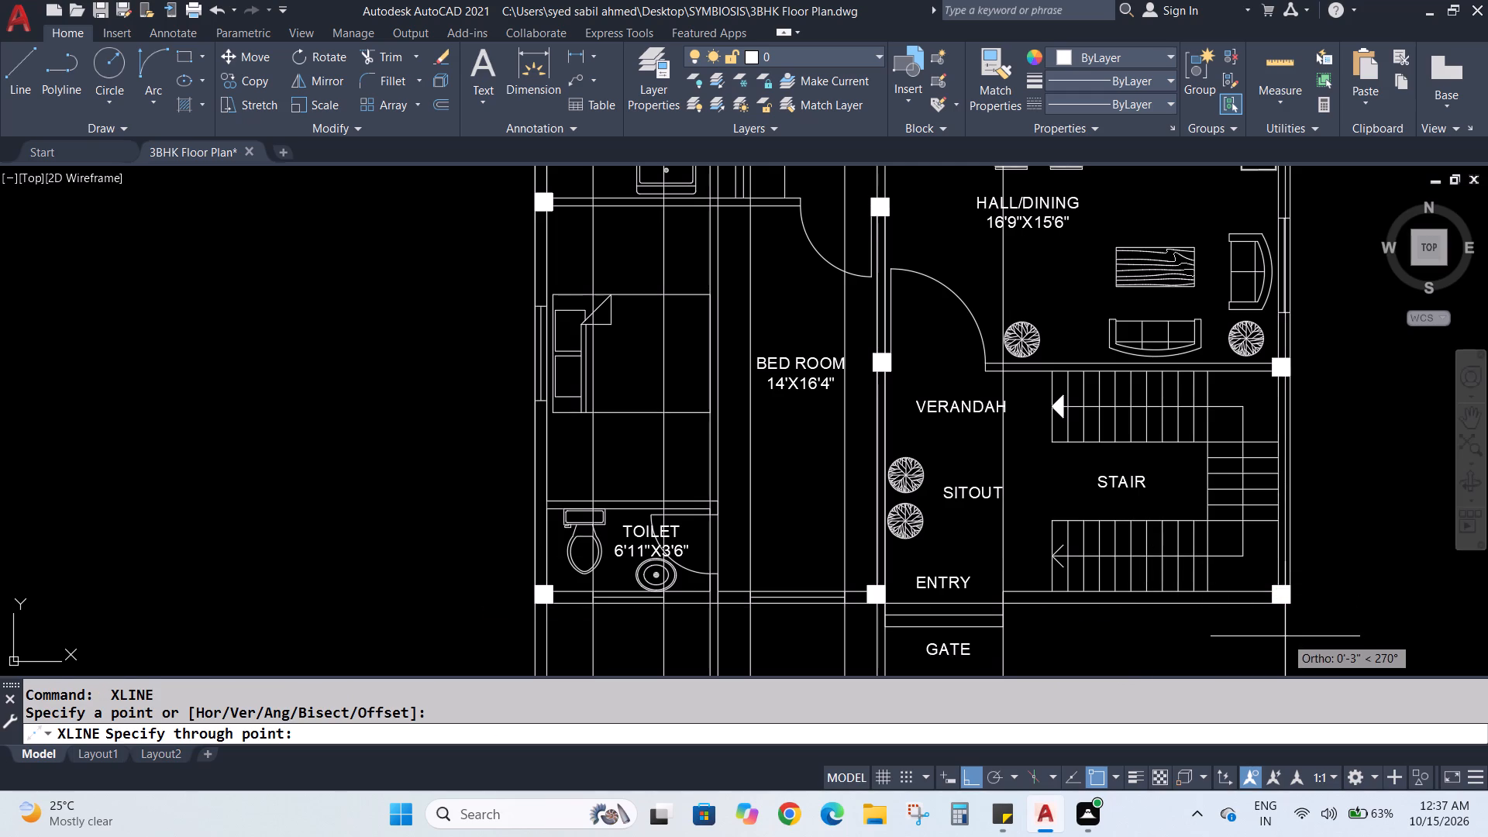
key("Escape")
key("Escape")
Draw vertical construction lines along both faces of the outer wall beside the stair, down past the front wall.
scroll(1273, 572, "up", 3)
key("space")
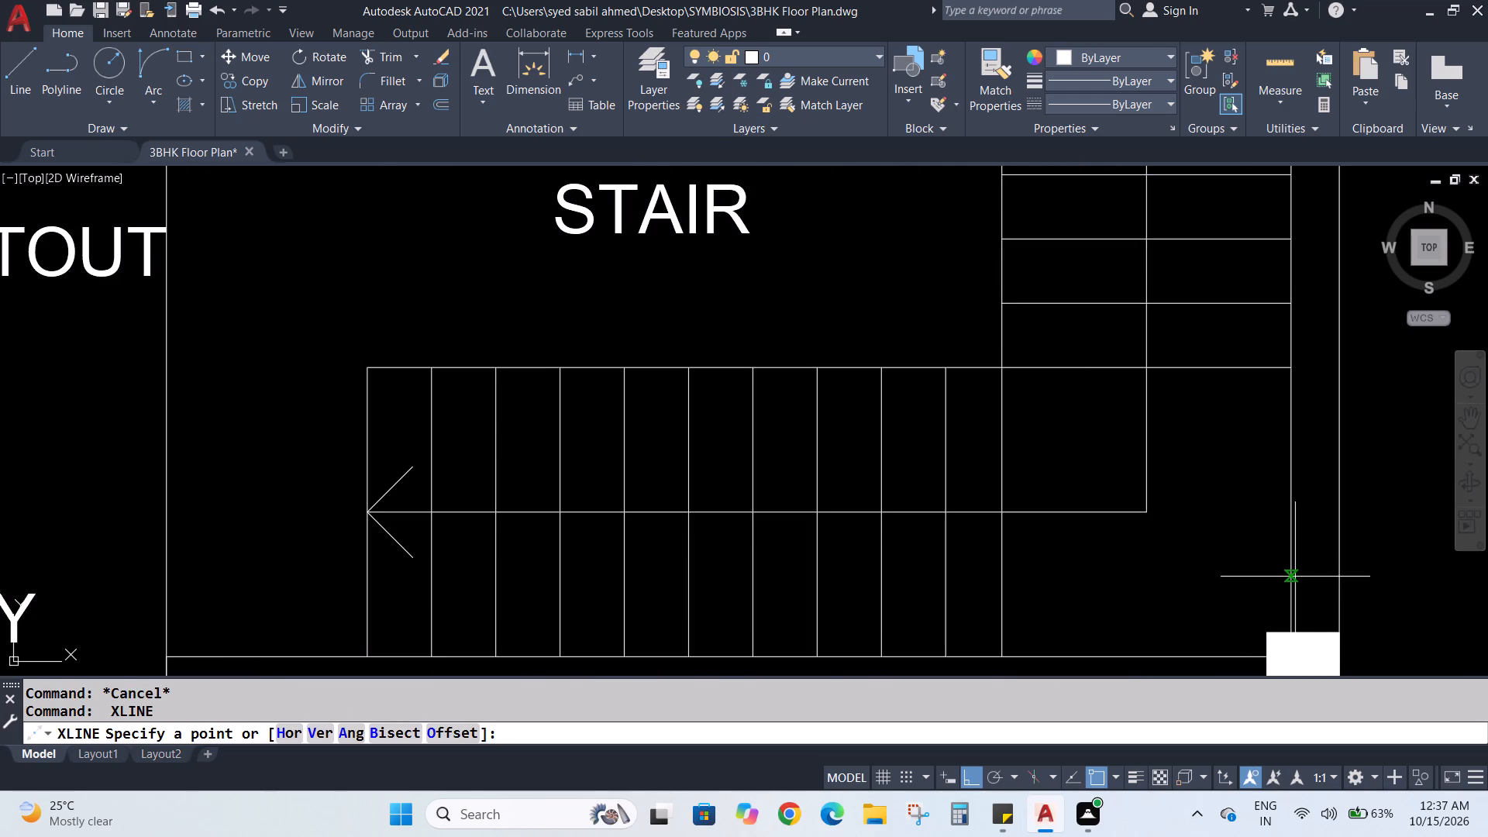
left_click(1293, 577)
scroll(1291, 563, "down", 5)
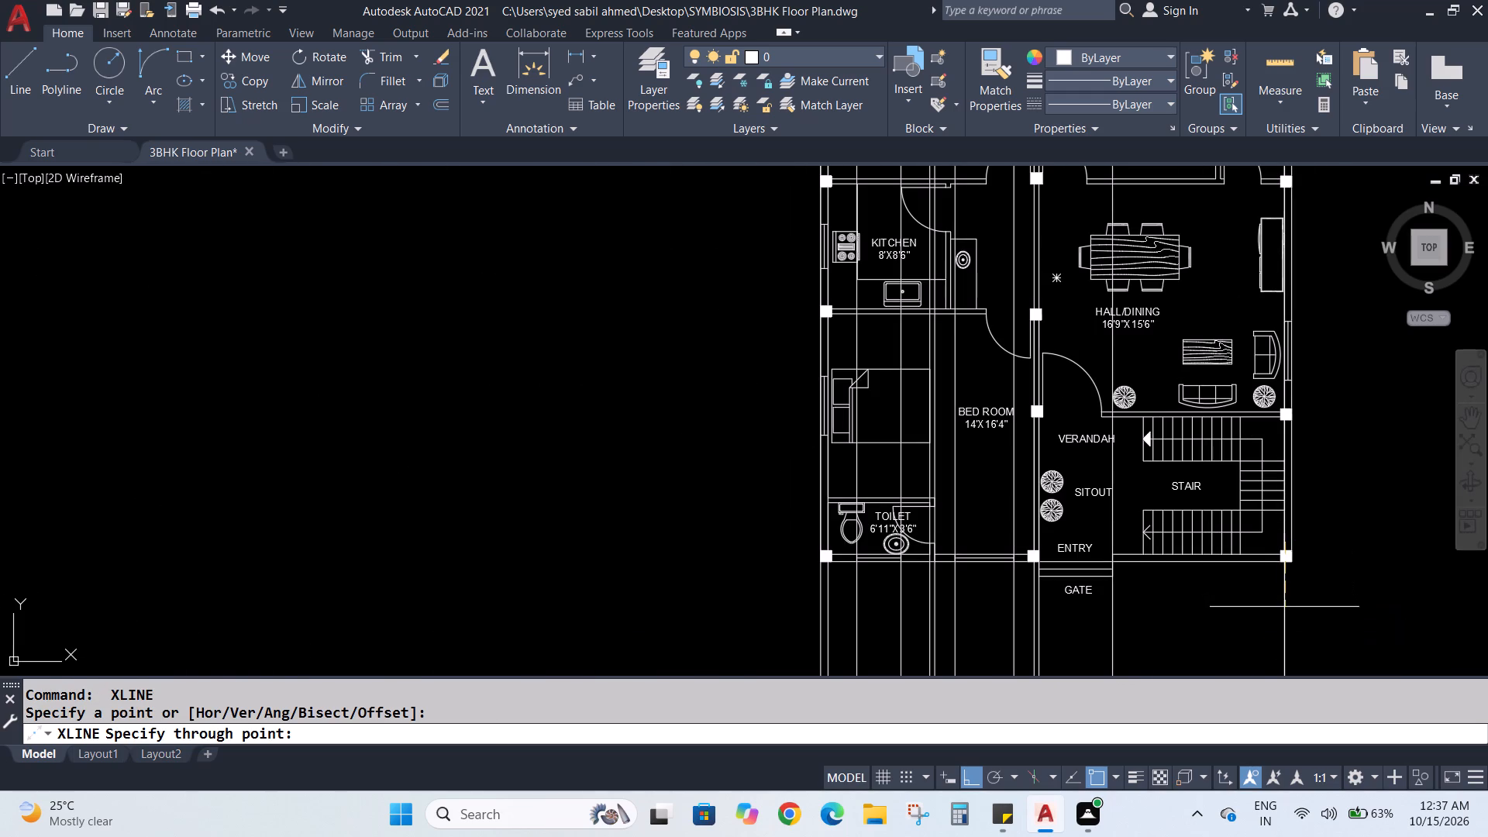
left_click(1284, 607)
key("Escape")
key("space")
scroll(1297, 529, "up", 4)
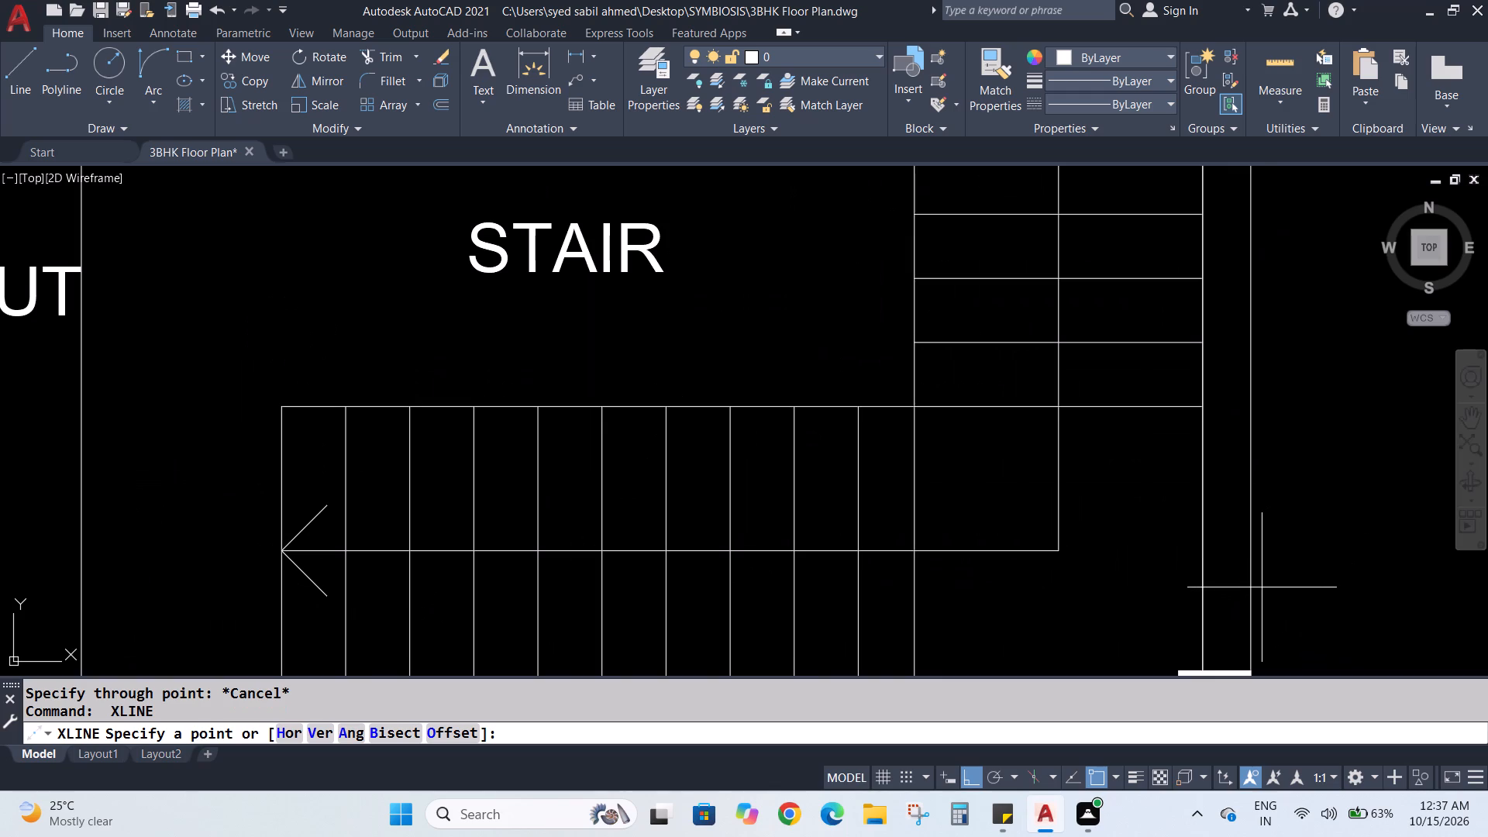
left_click(1254, 591)
scroll(1254, 591, "down", 5)
scroll(1259, 646, "up", 1)
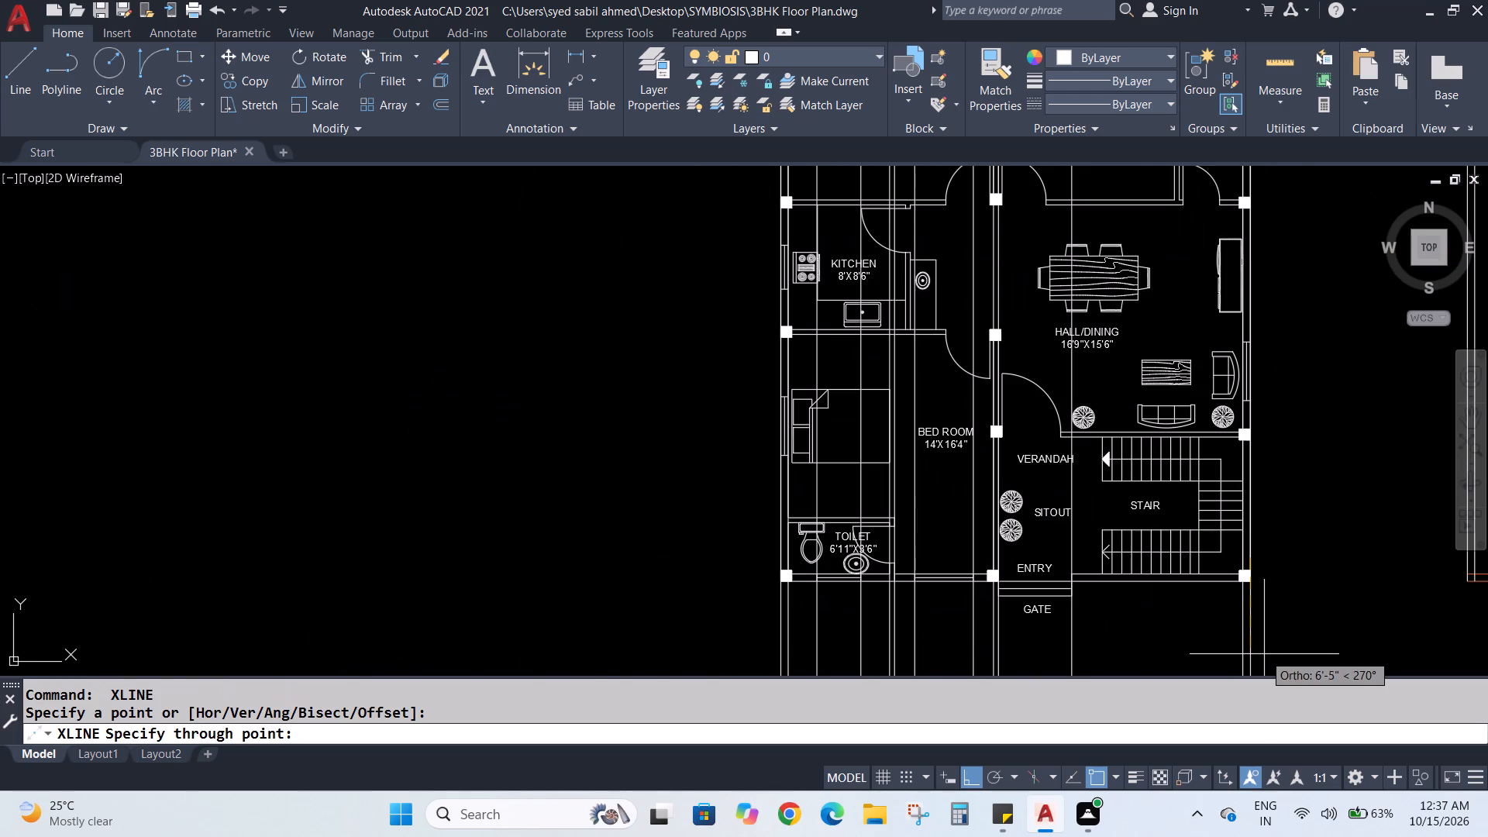
left_click(1264, 652)
key("Escape")
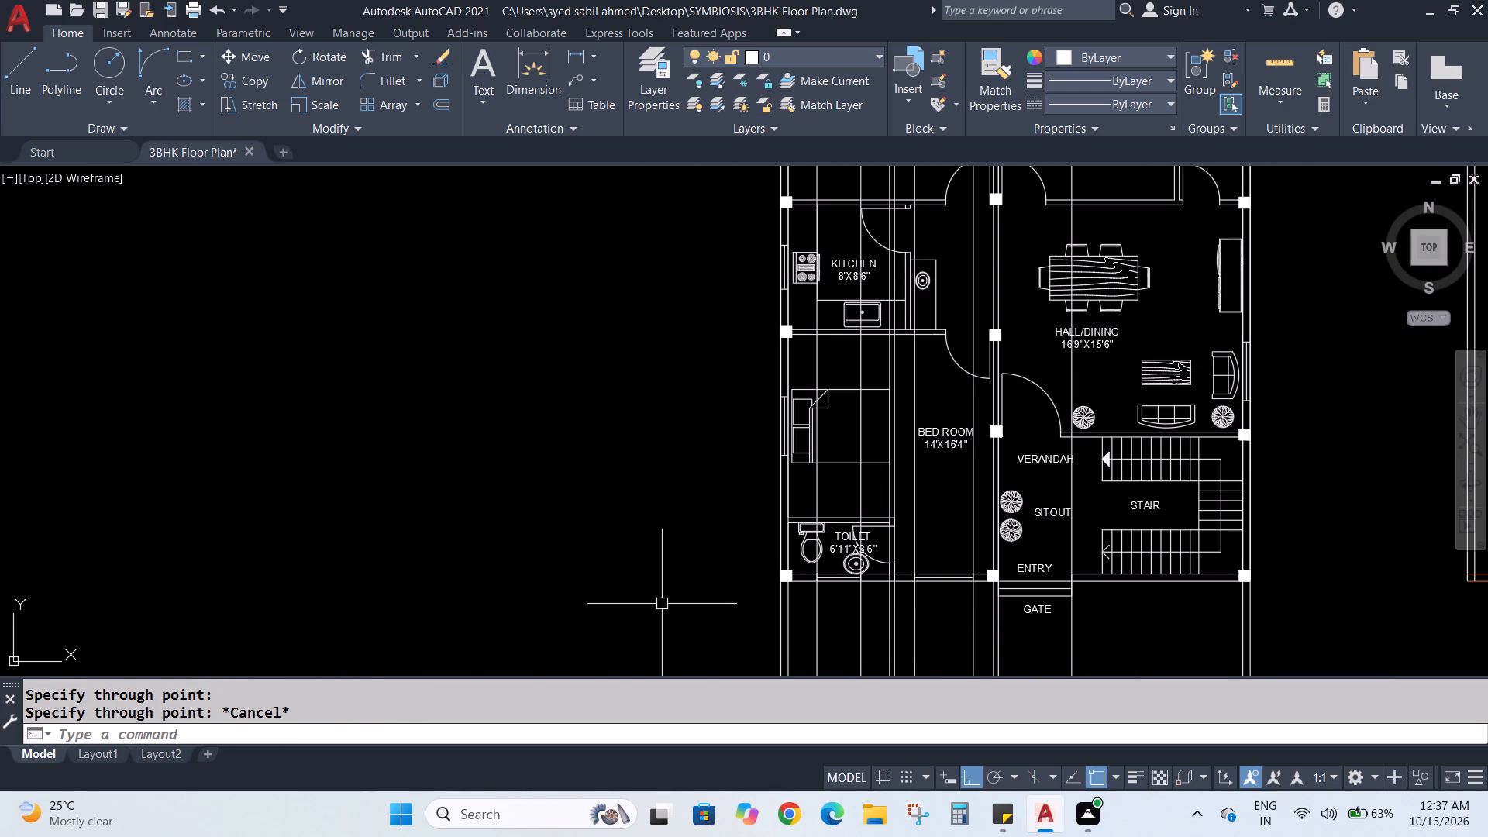
Change the nine wall construction lines, including the one at the gate opening's stair-side edge, to orange colour 242,103,34.
middle_click_drag(662, 601, 253, 327)
scroll(663, 599, "up", 1)
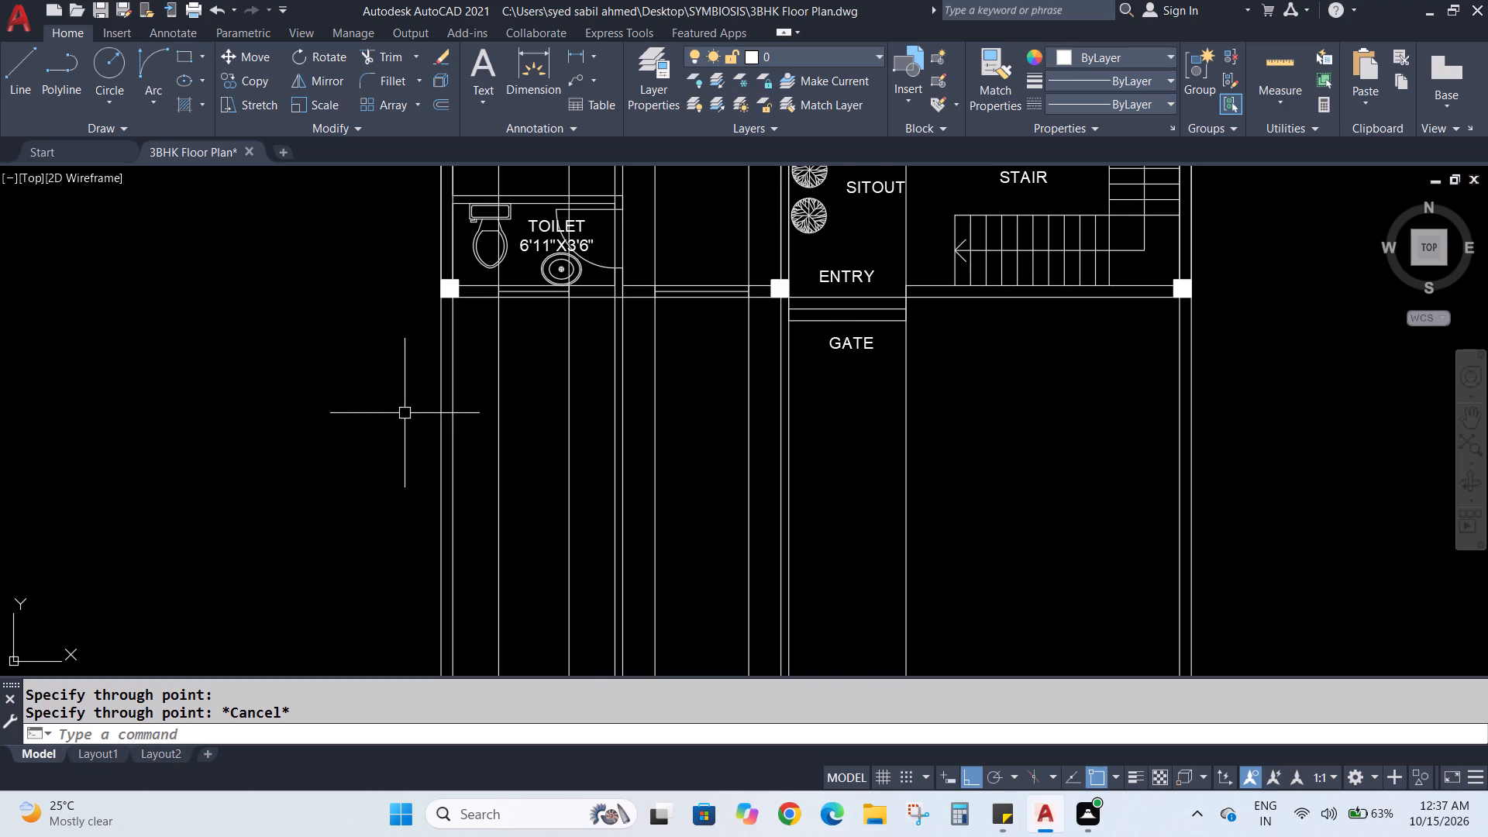
left_click(436, 394)
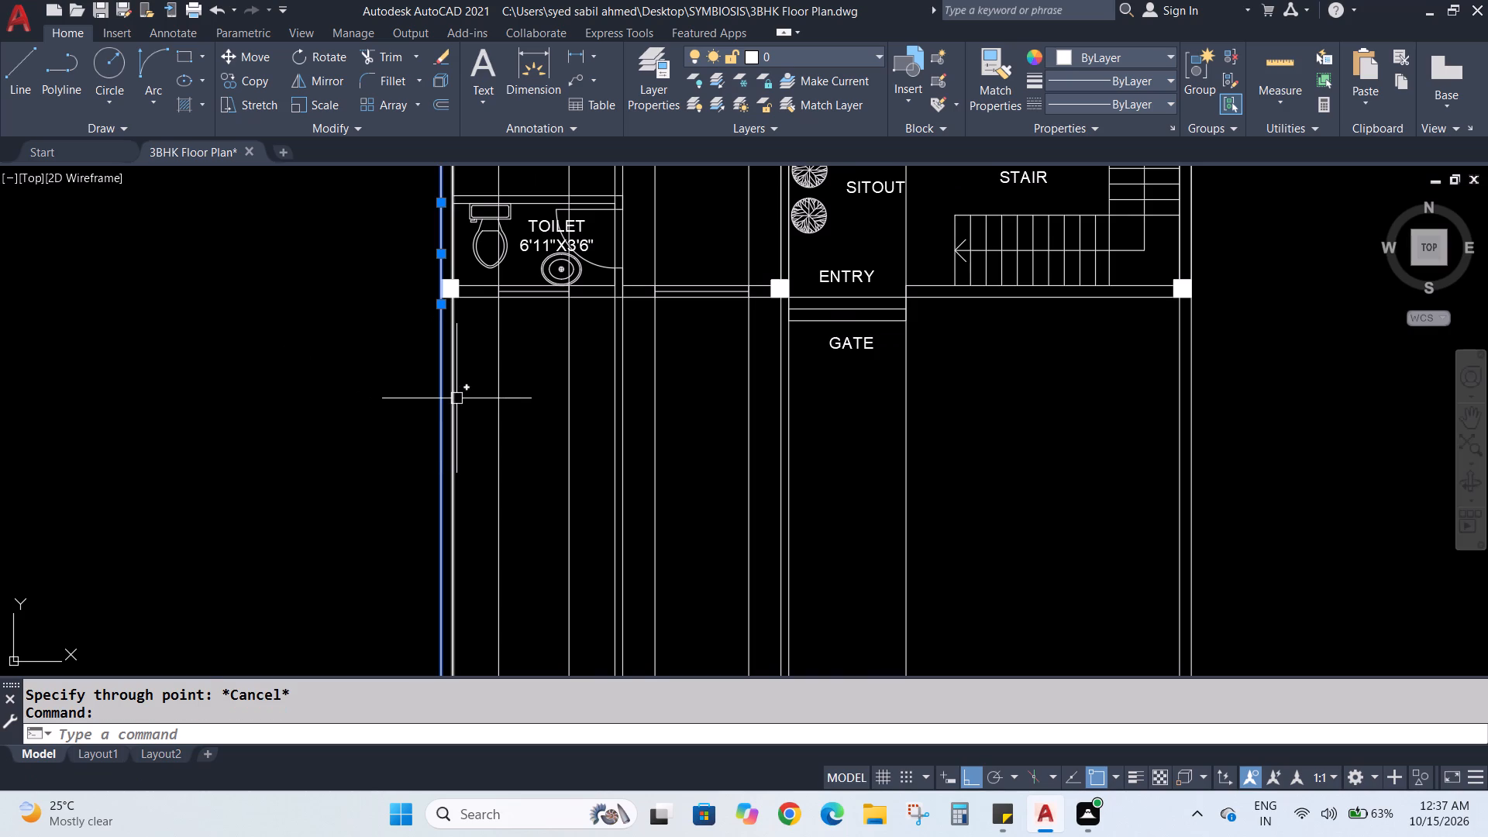
left_click(456, 398)
left_click(612, 391)
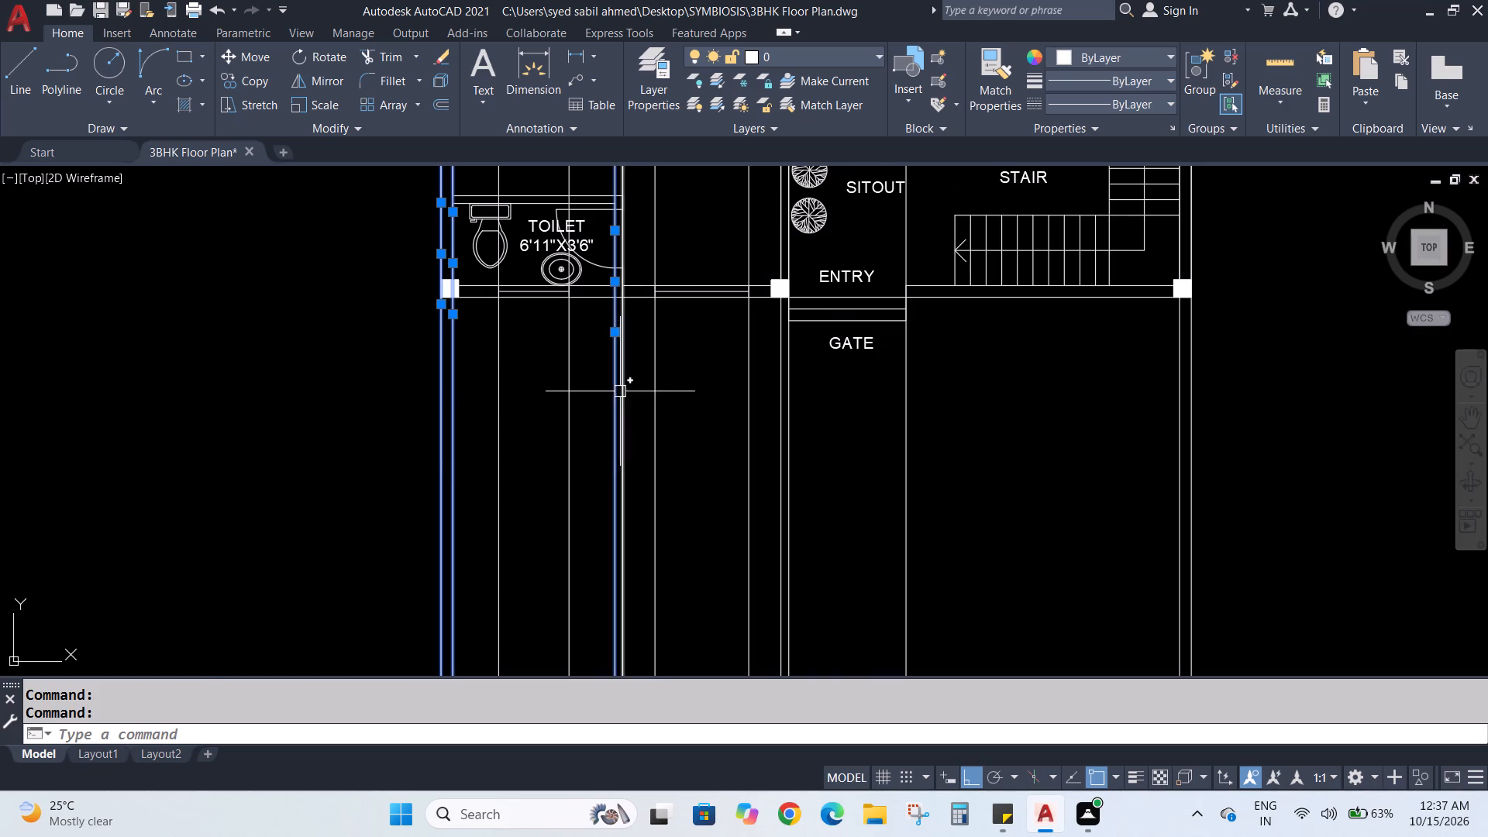
left_click(620, 391)
left_click(789, 375)
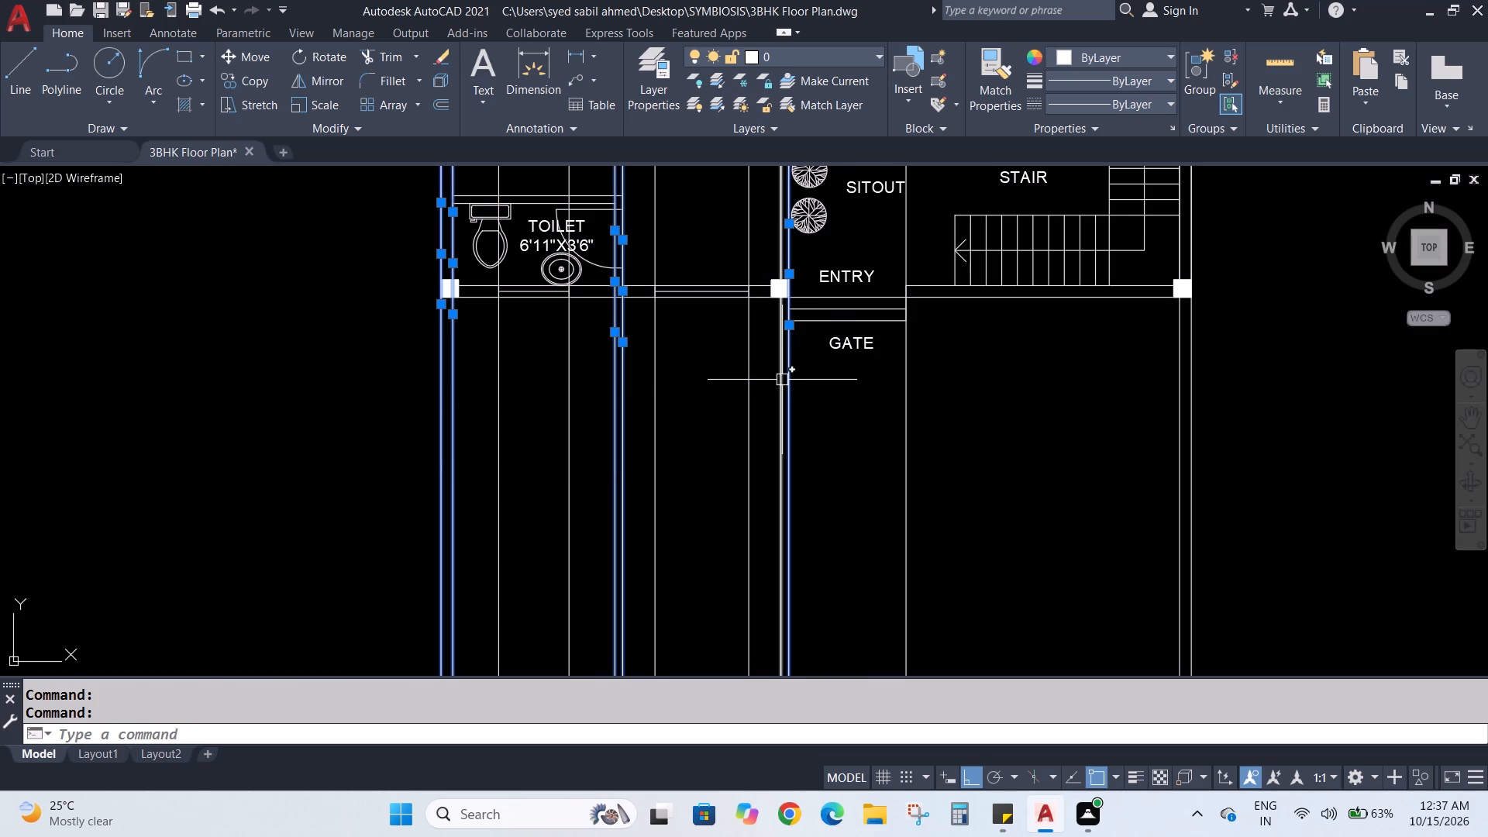
left_click(782, 380)
left_click(1177, 391)
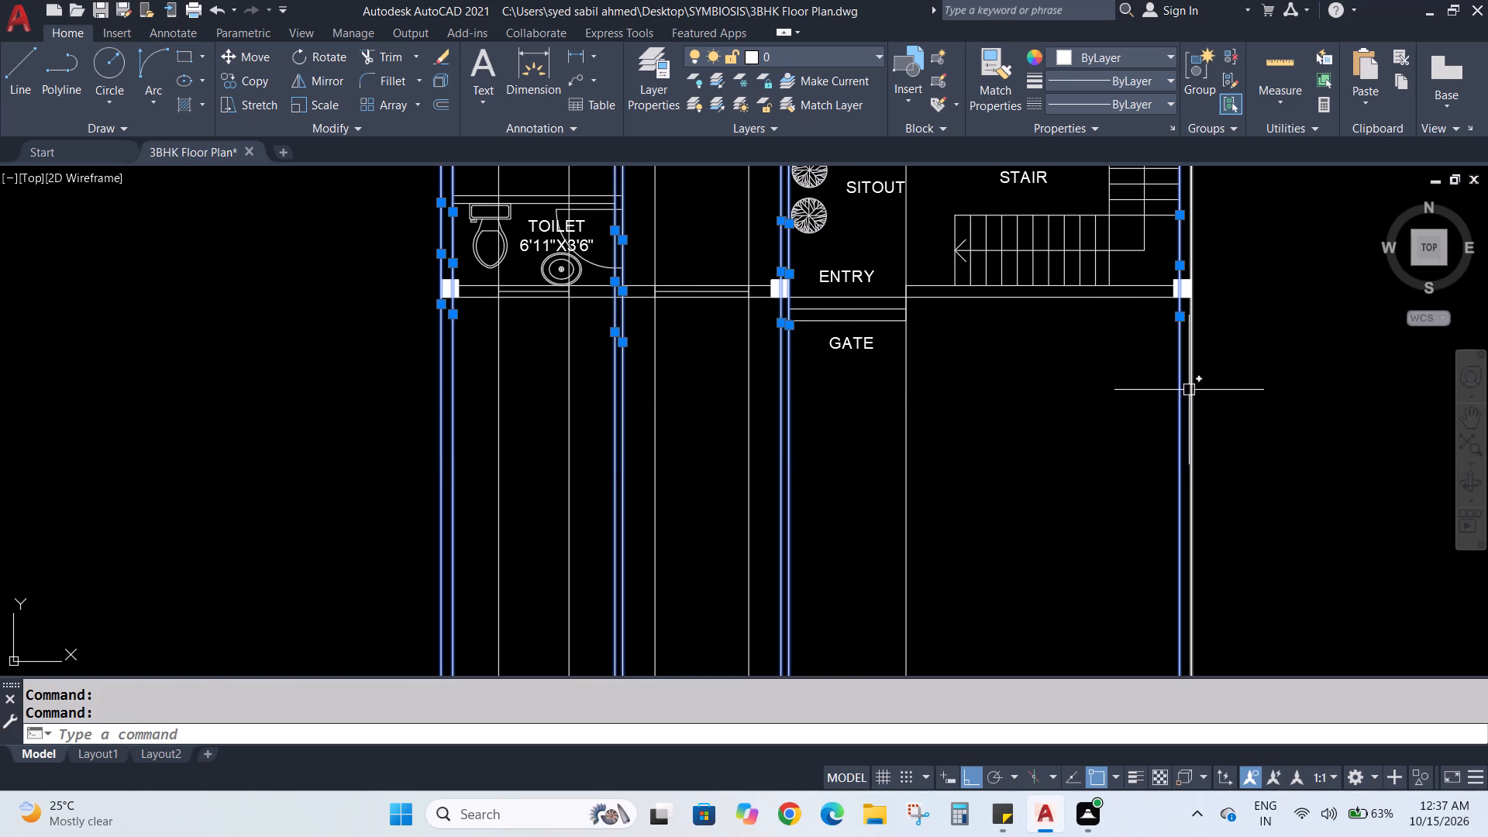
left_click(1193, 391)
left_click(905, 398)
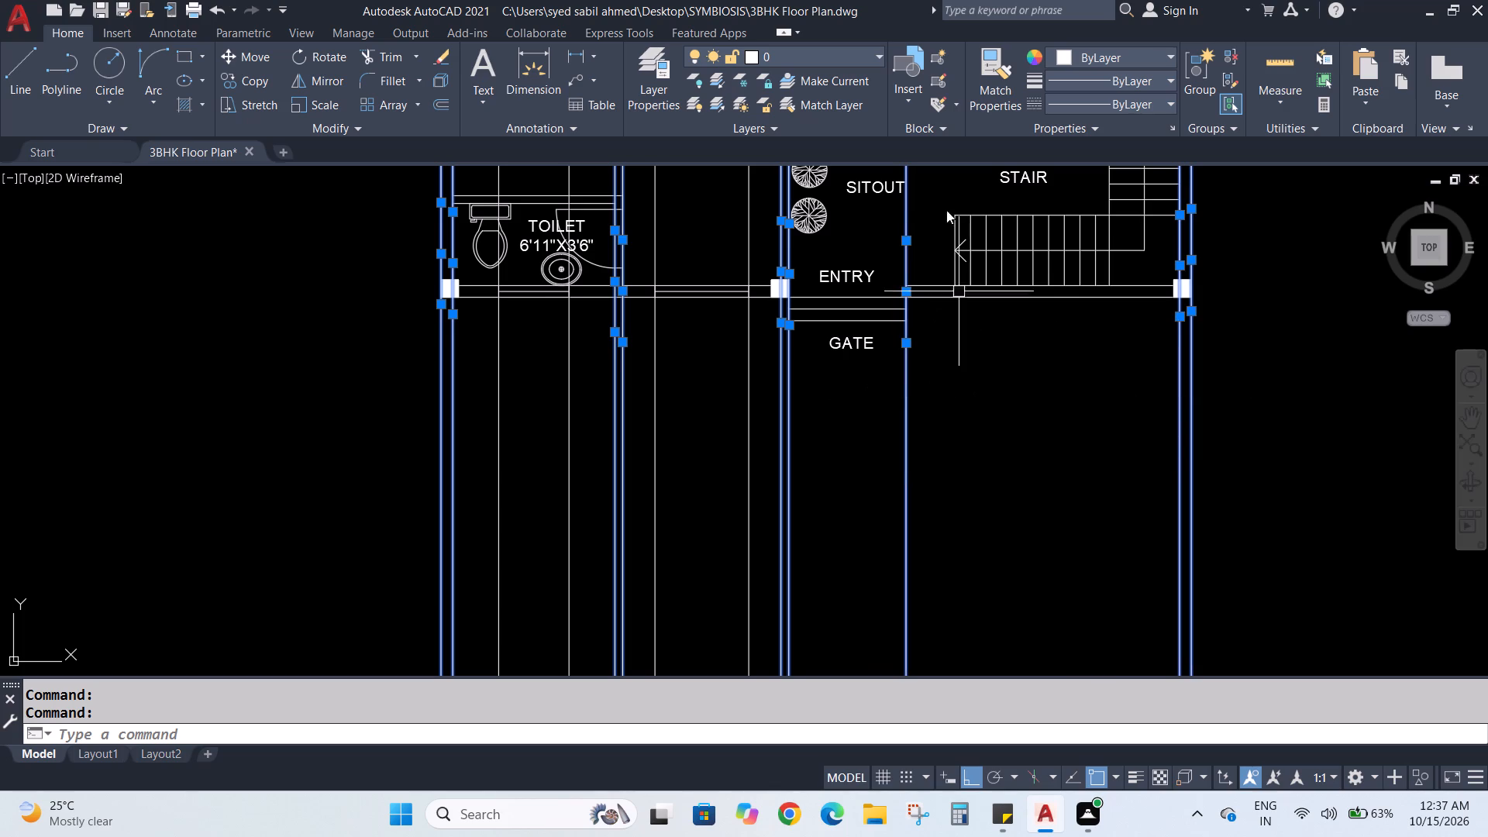
left_click(1107, 48)
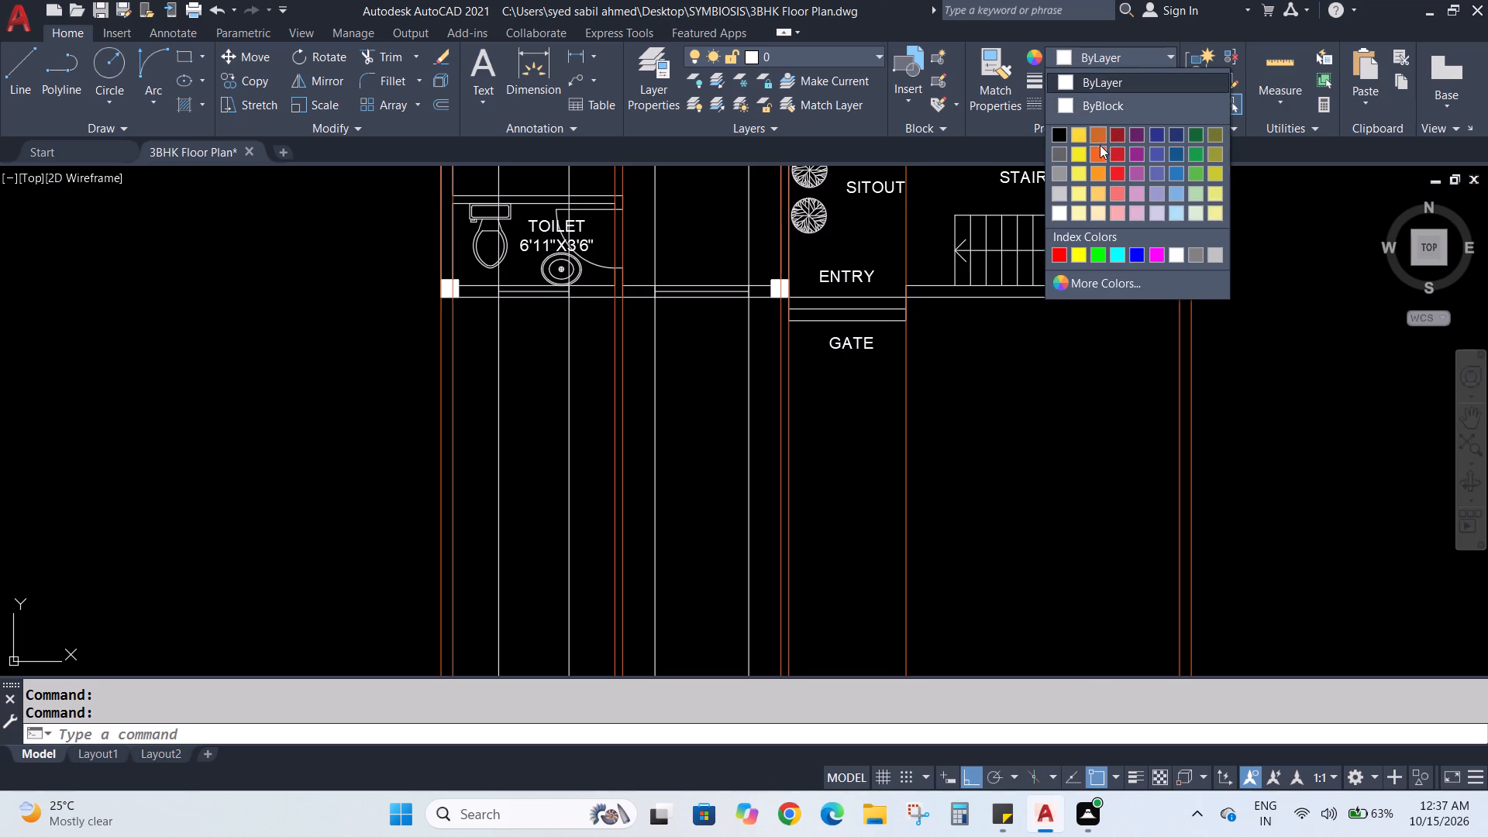
left_click(1099, 146)
key("Escape")
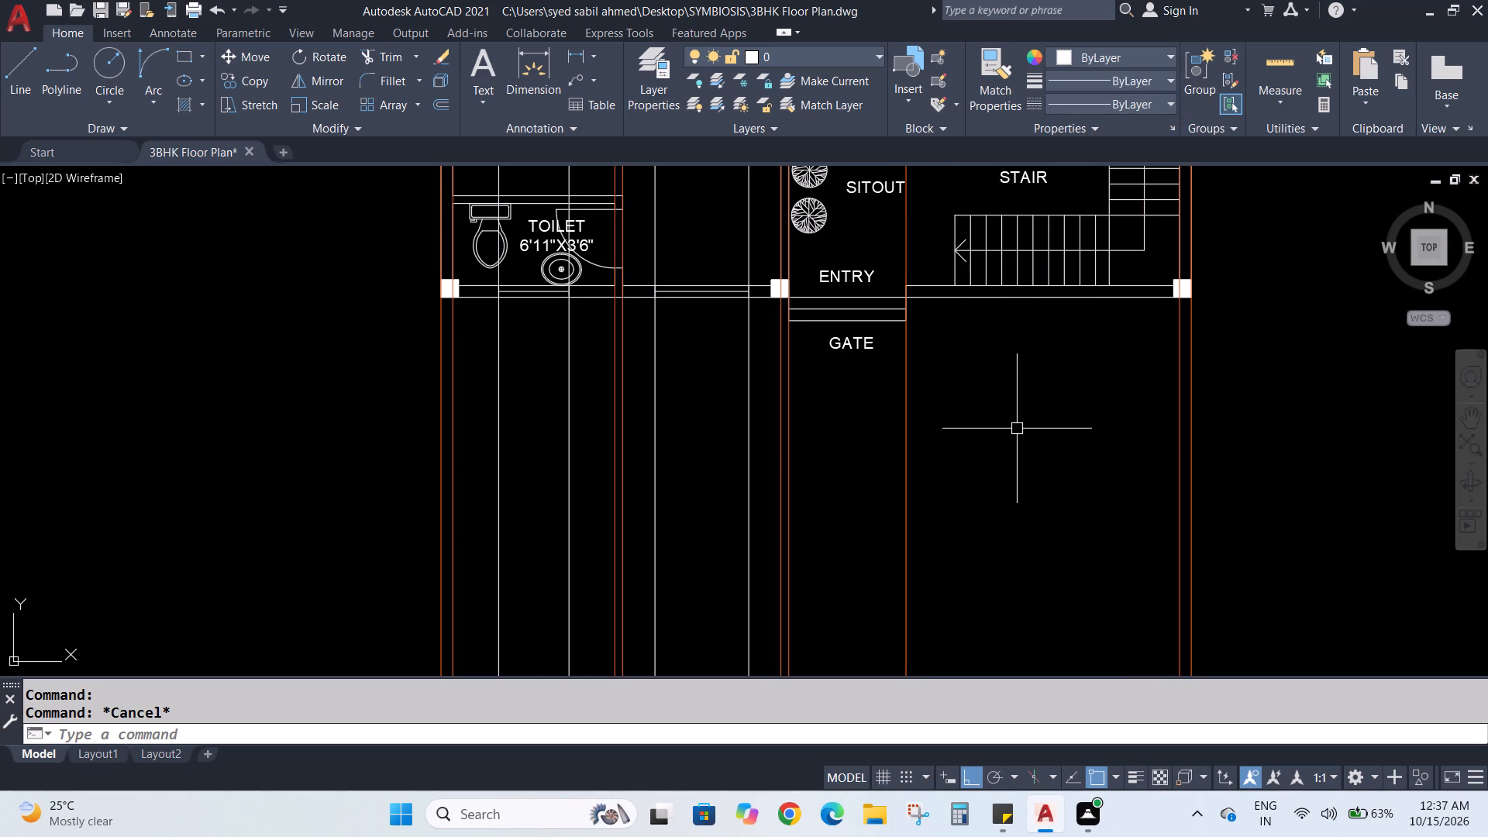
Change the four construction lines at the toilet and bedroom front window ends to yellow colour 241,235,31.
left_click(496, 391)
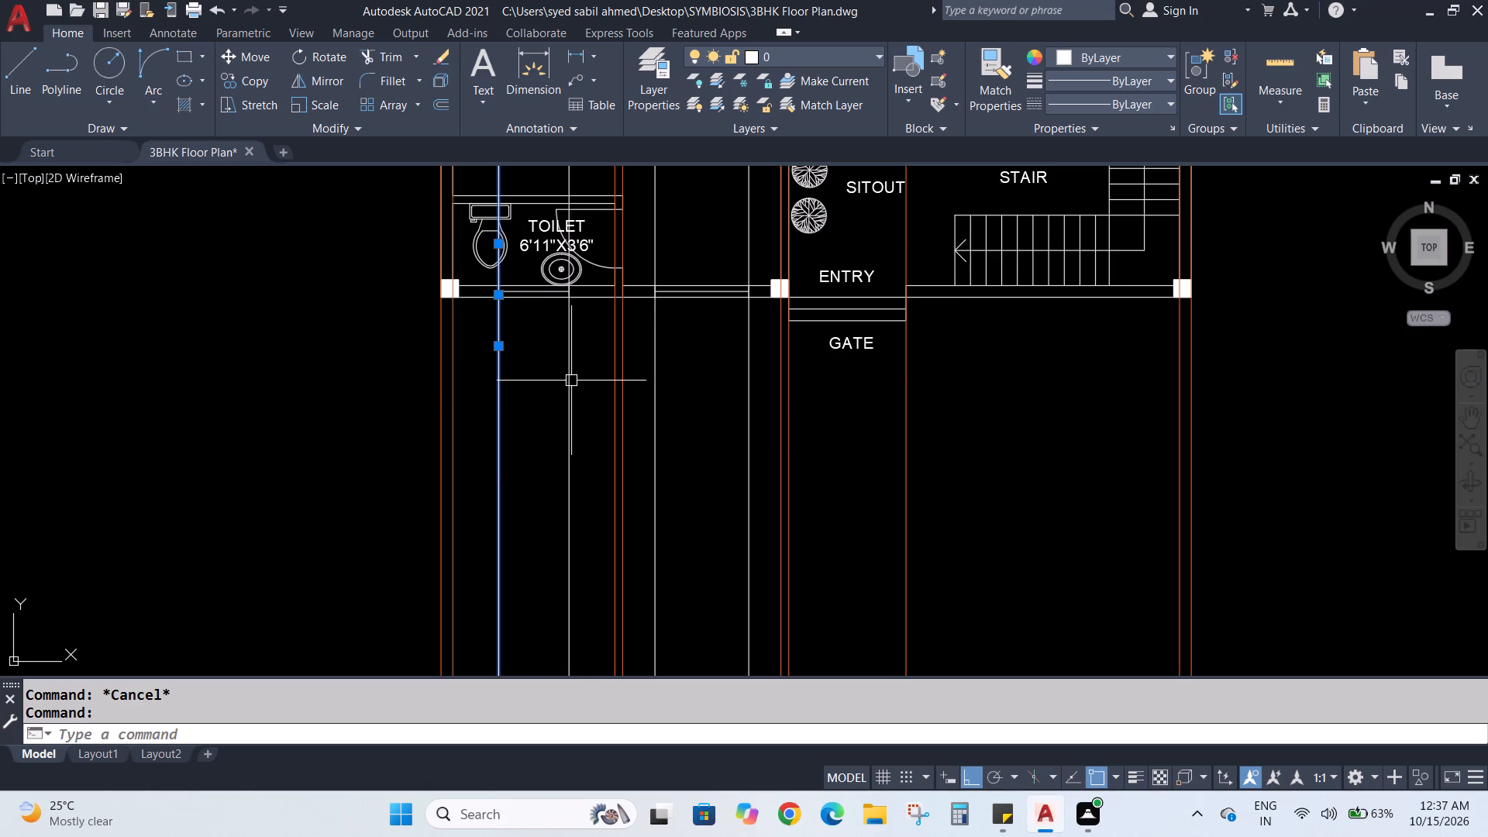
left_click(566, 379)
left_click(655, 386)
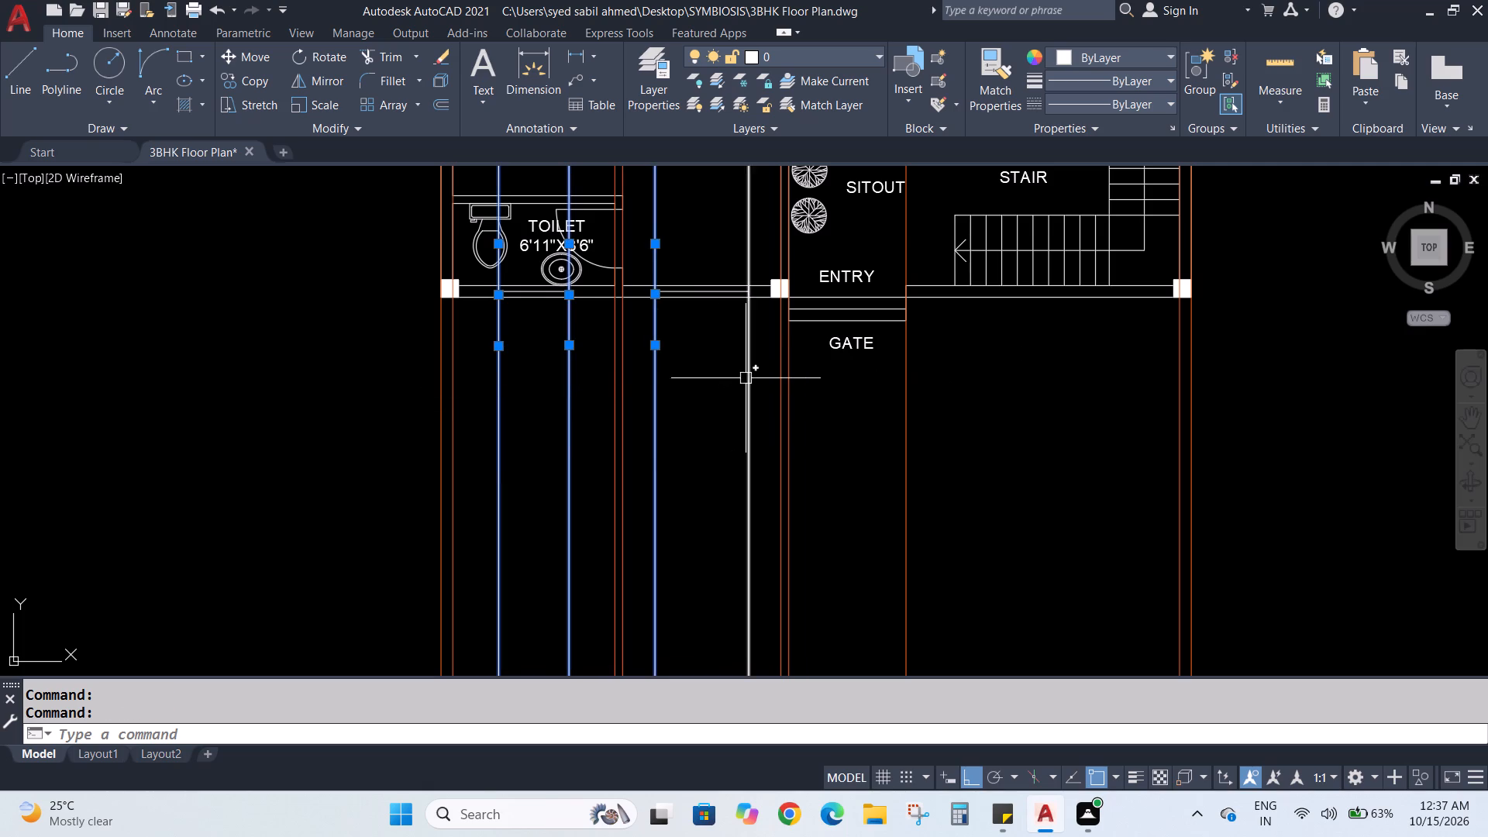
left_click(748, 379)
left_click(1121, 62)
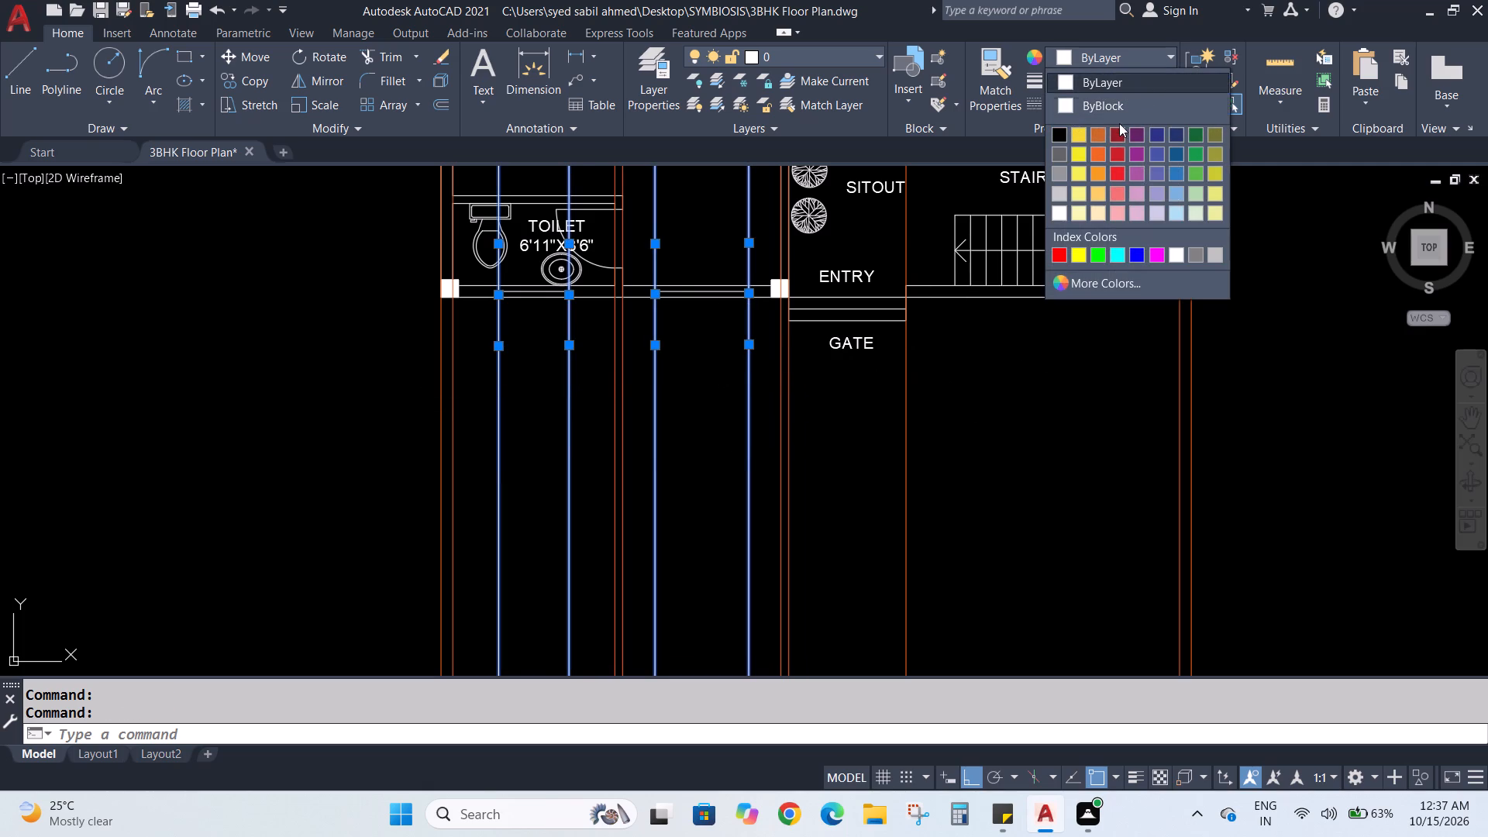
left_click(1083, 153)
left_click(992, 401)
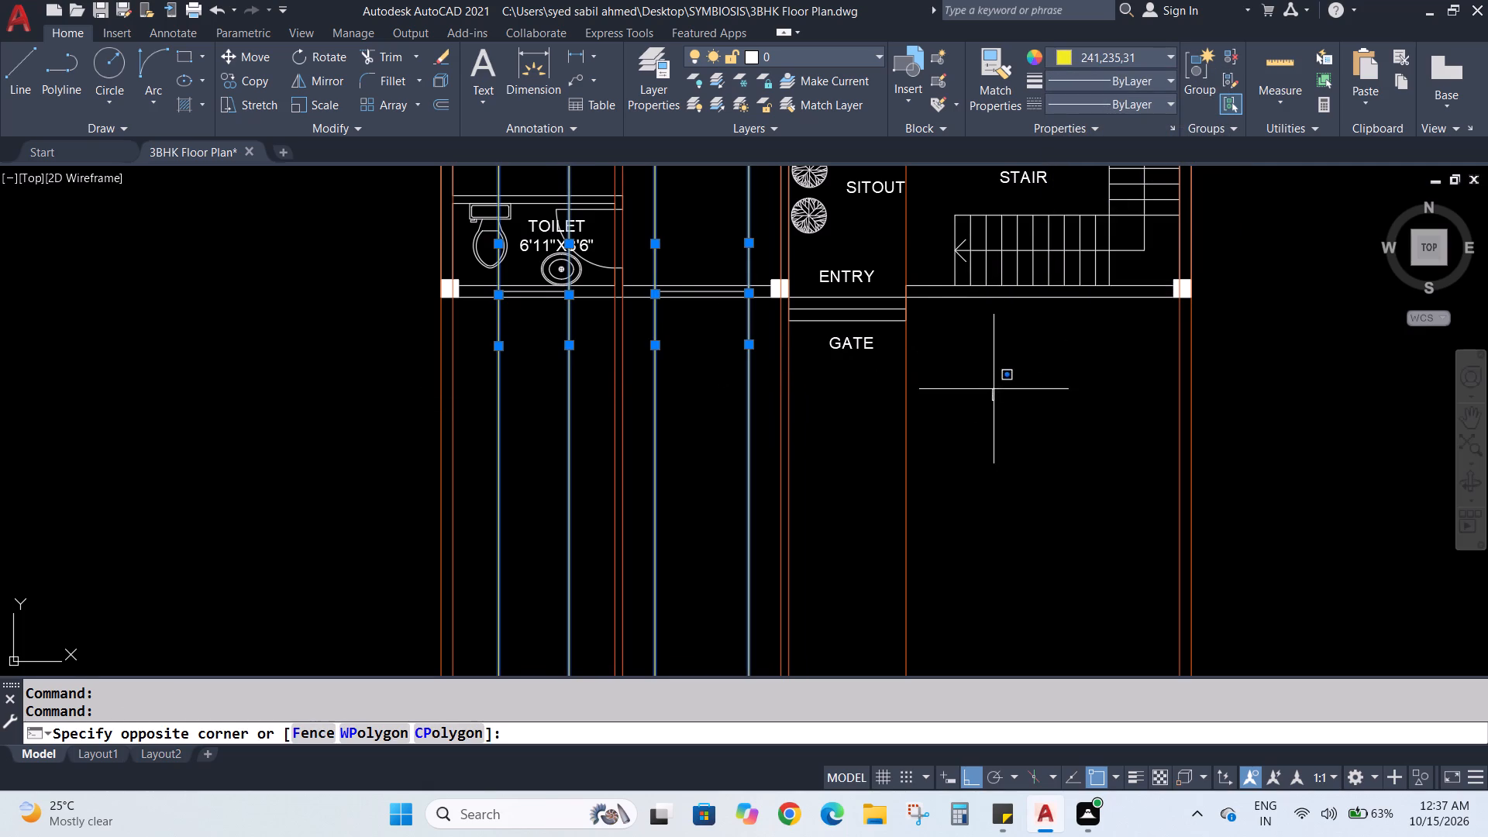
key("Escape")
key("Escape")
Draw a horizontal line below the gate, spanning between the two outermost wall construction lines.
scroll(973, 389, "down", 1)
middle_click_drag(1029, 529, 1012, 418)
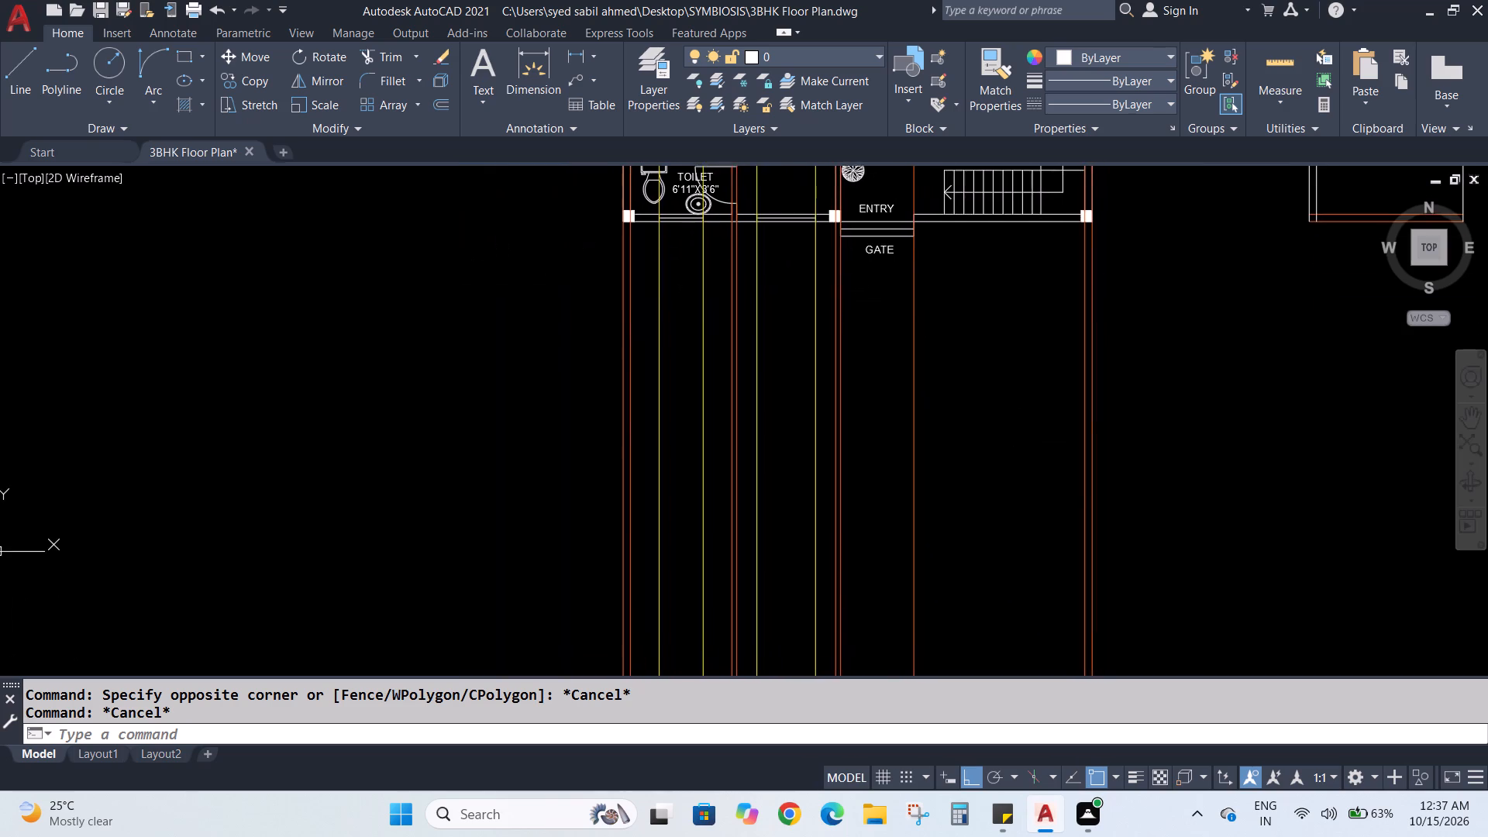
middle_click_drag(1012, 418, 1000, 455)
key("l")
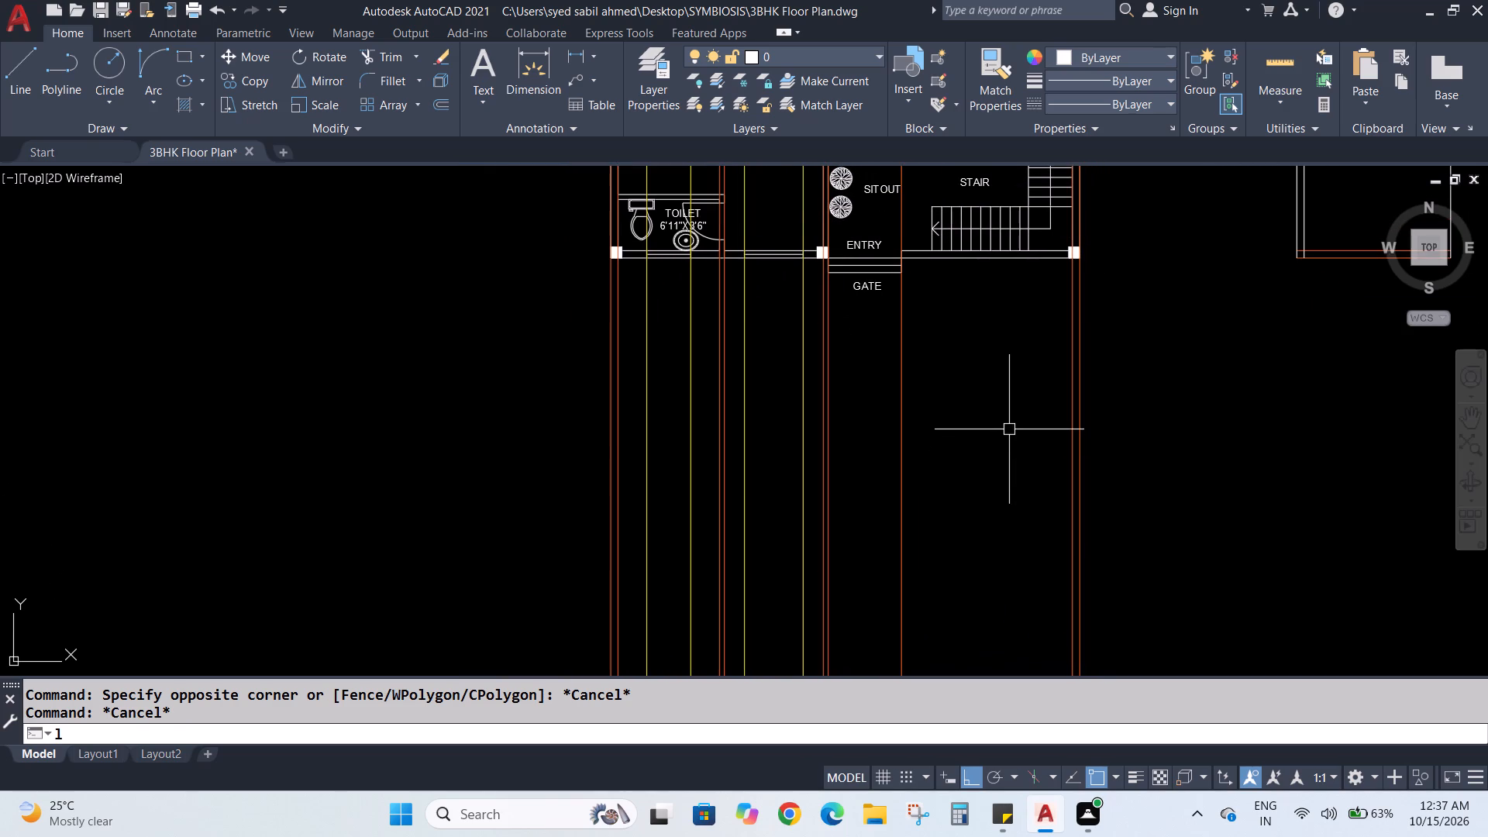
key("Return")
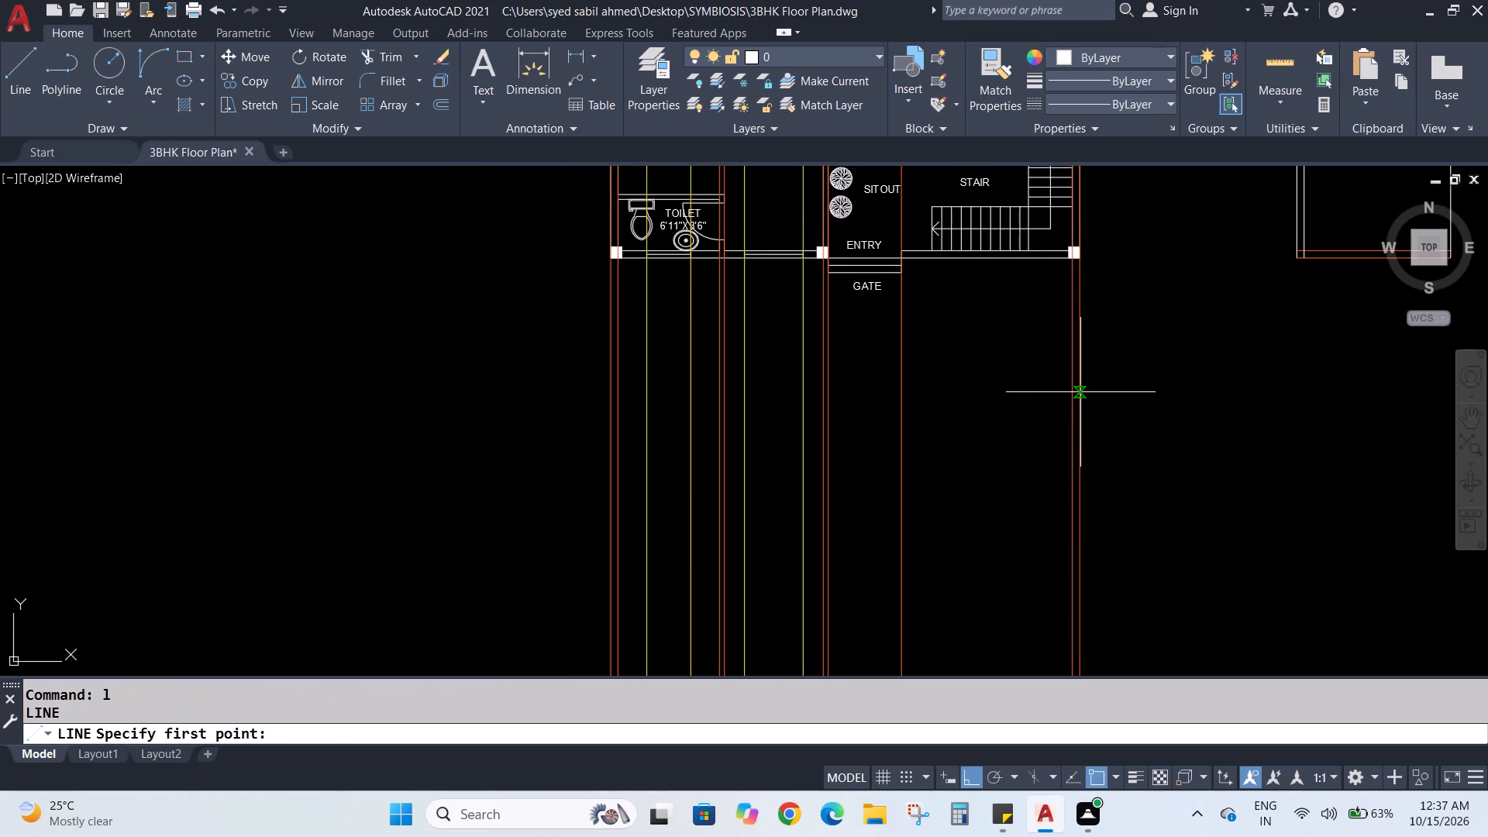
left_click(1080, 392)
left_click(608, 398)
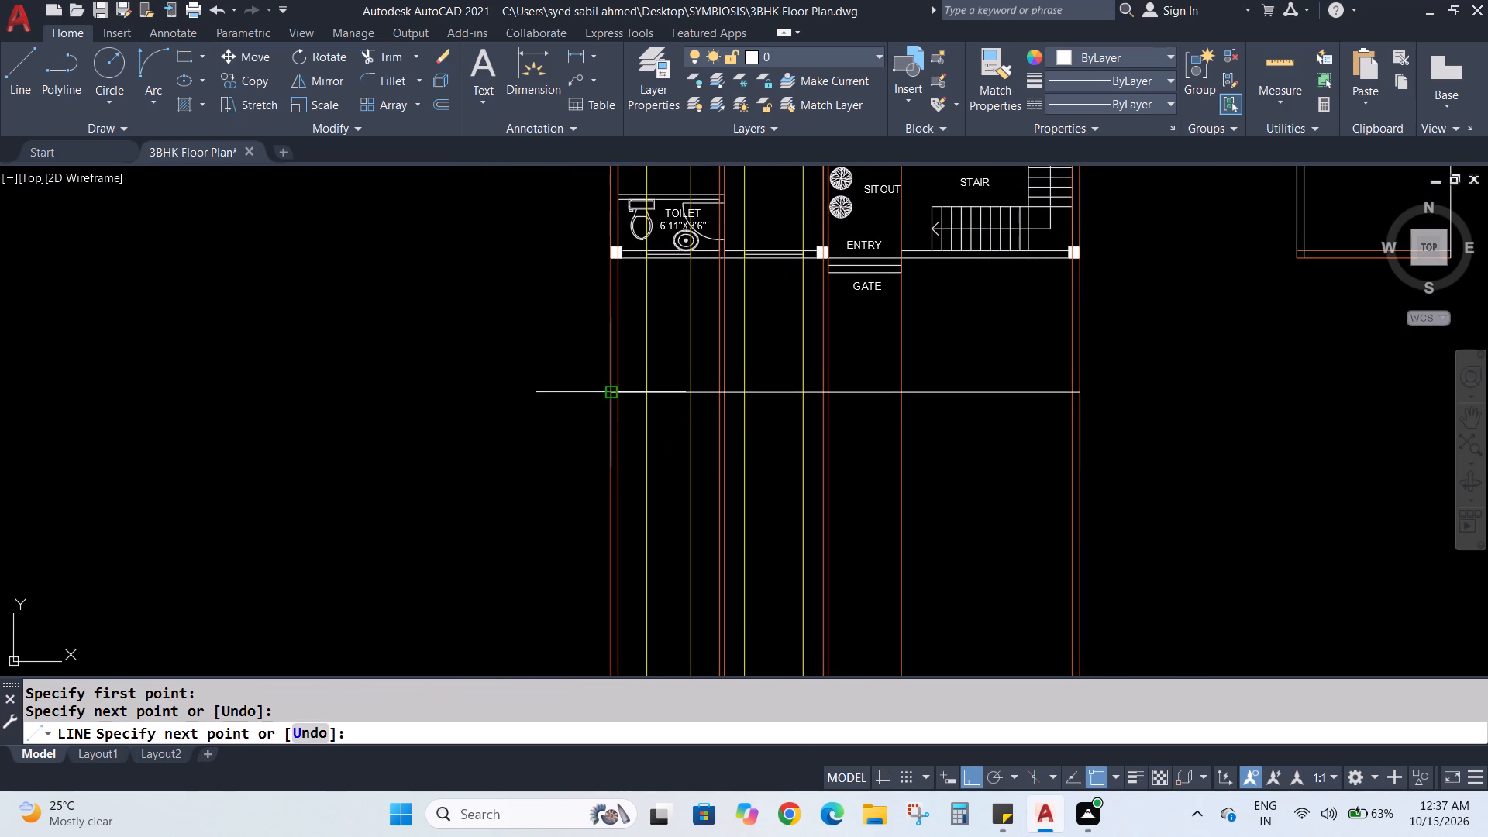
key("Escape")
key("Escape")
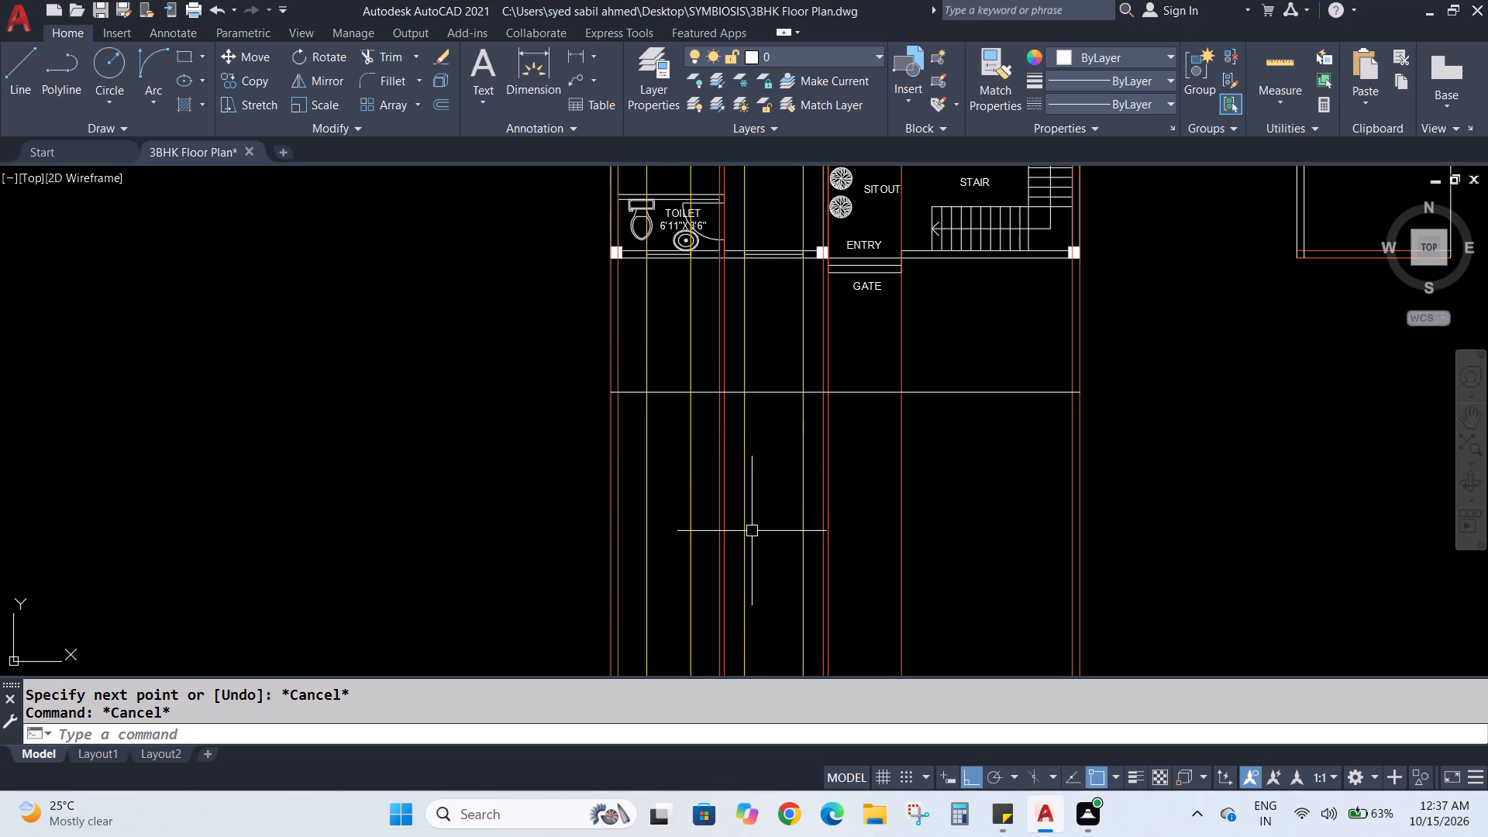
Trim the construction lines between the plan's front wall and the new horizontal line.
type("tr")
key("Return")
left_click_drag(528, 349, 888, 332)
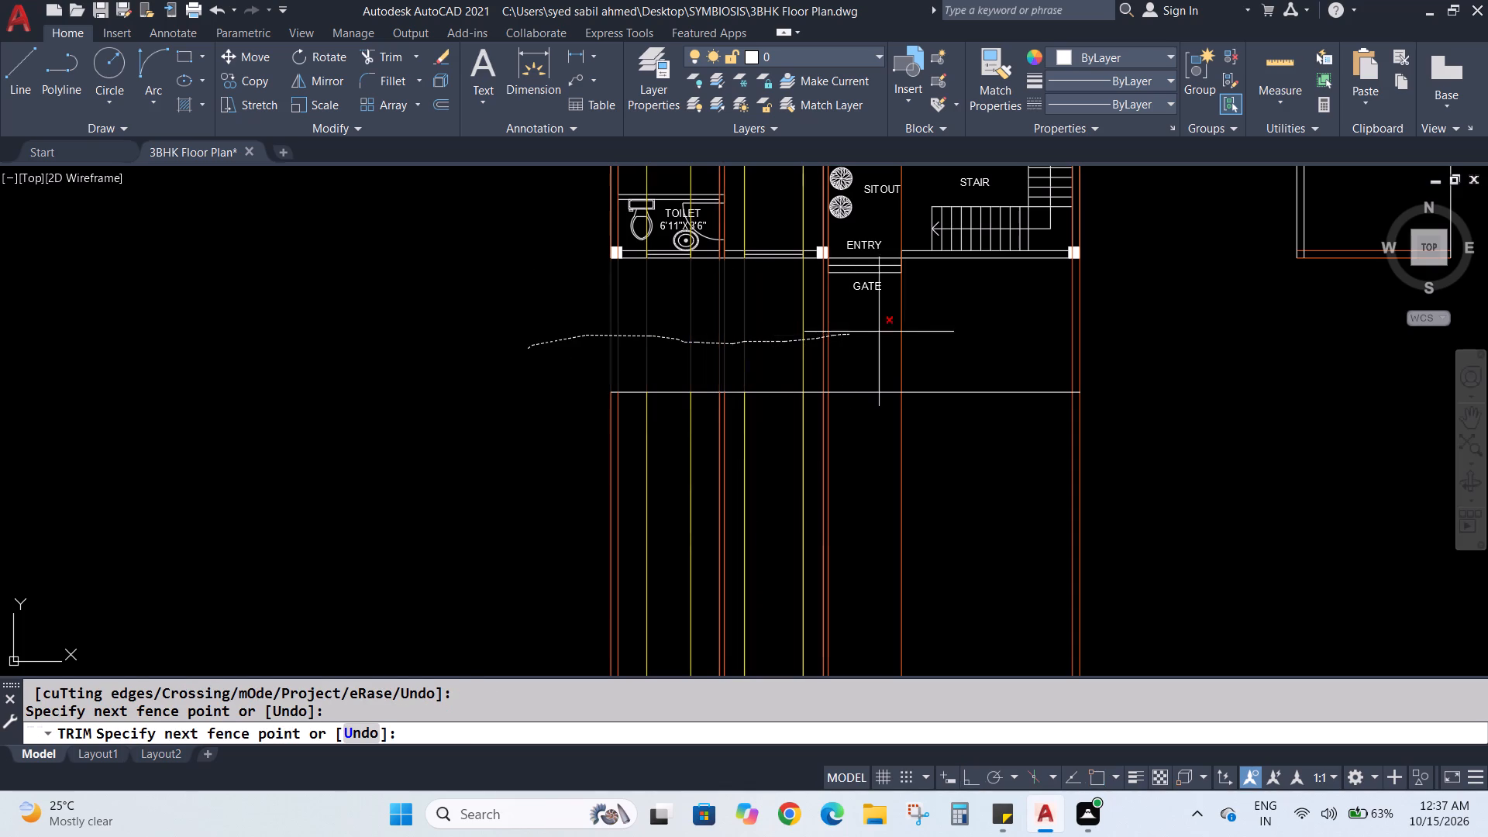
left_click_drag(888, 332, 1121, 332)
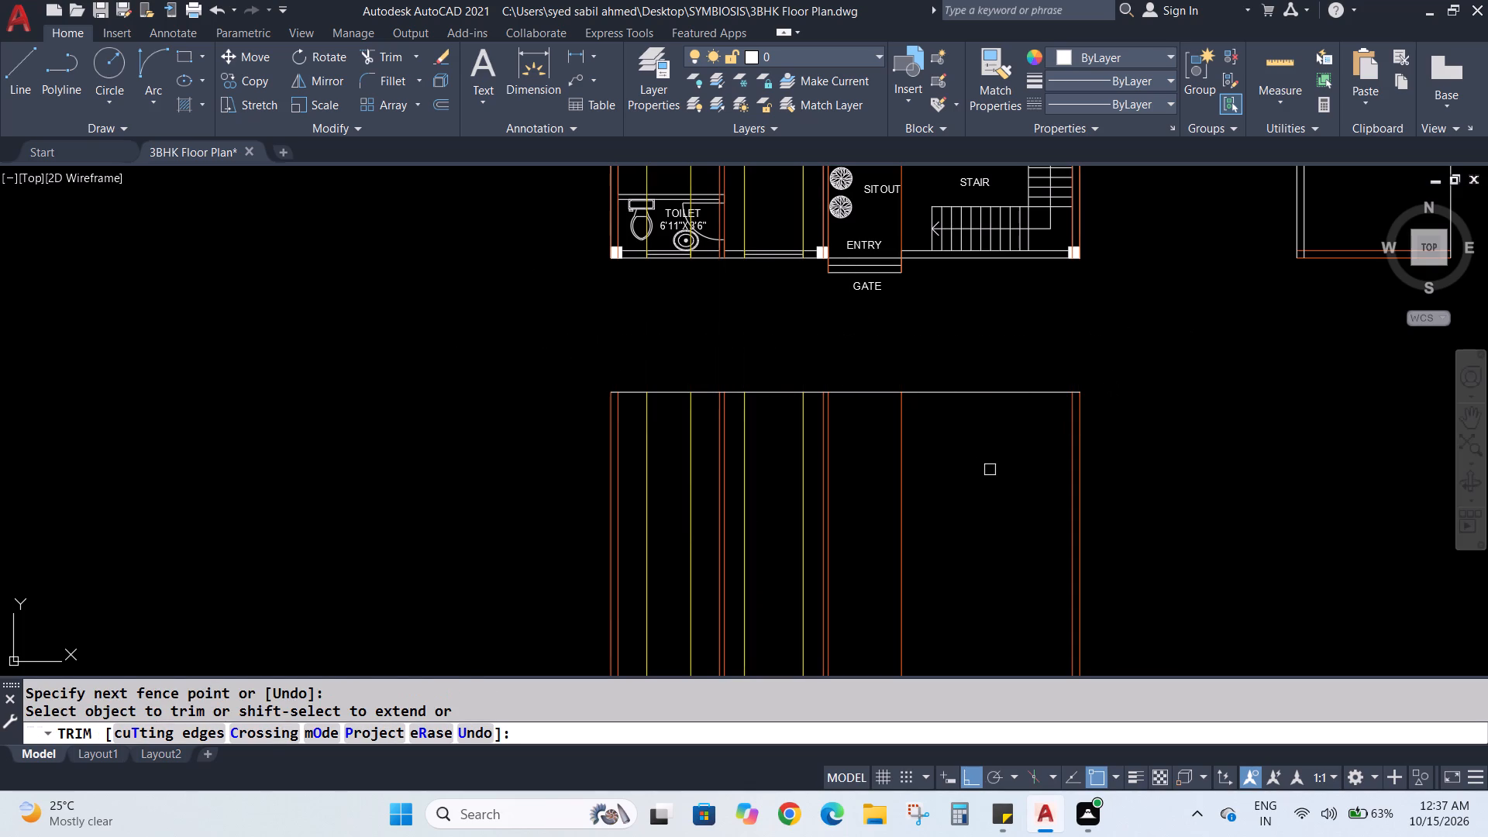
key("Escape")
key("Escape")
Offset the horizontal line 6" downward.
key("o")
key("Return")
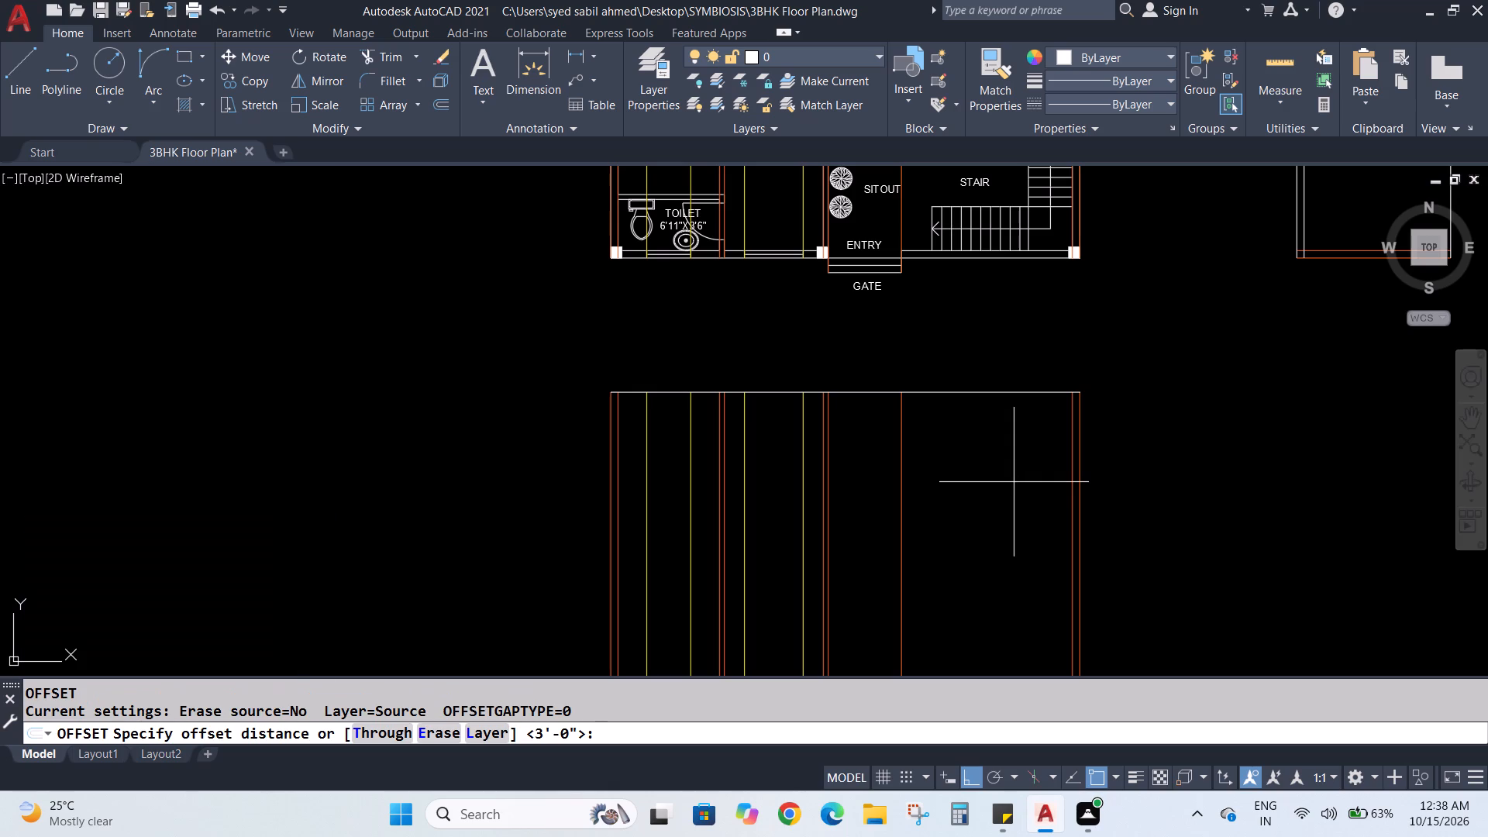
type("6\"")
key("Return")
left_click(948, 394)
left_click(945, 435)
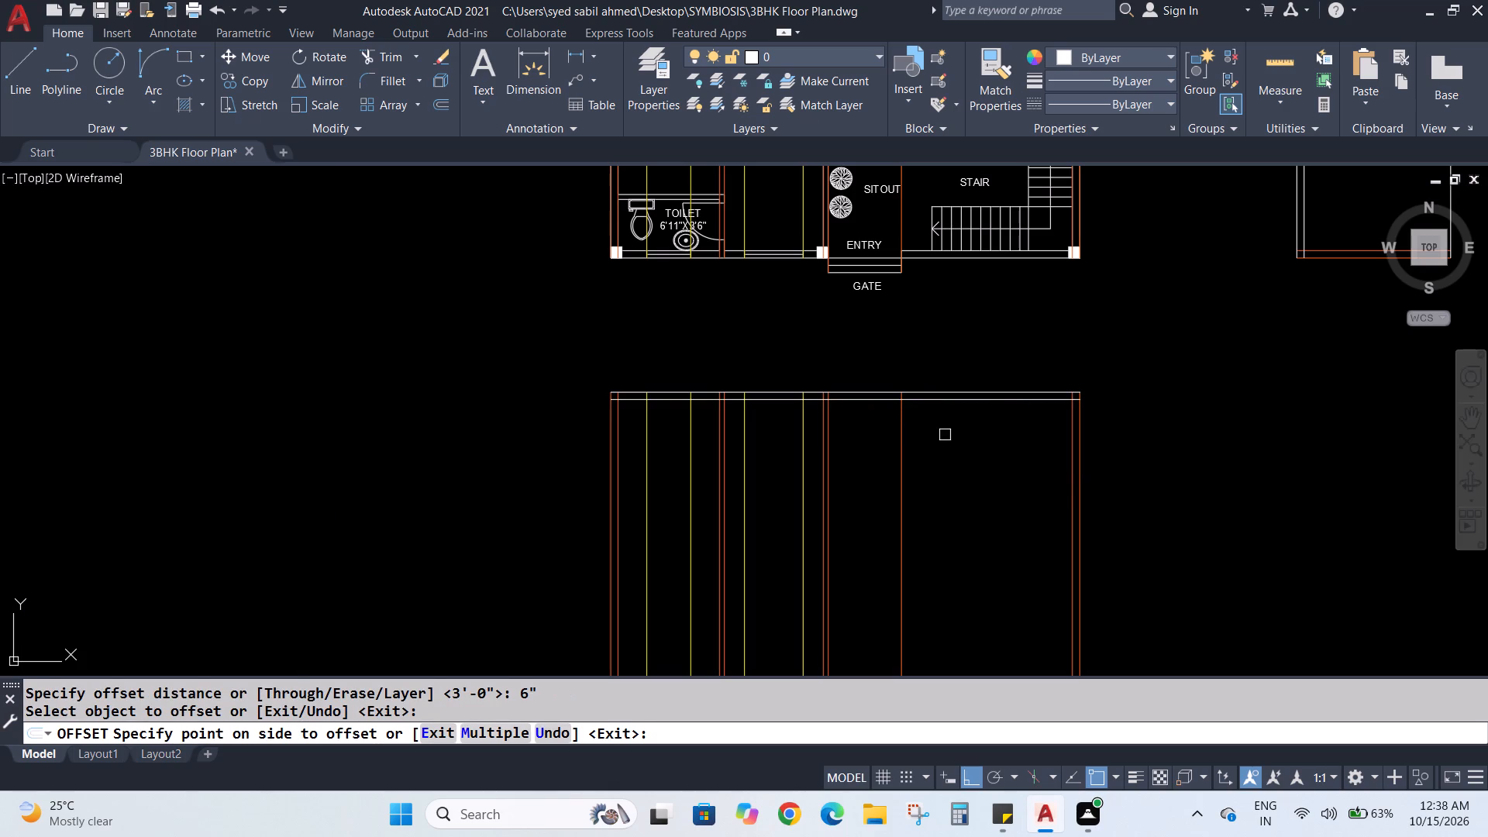
key("Escape")
key("Escape")
Offset the lower of the two horizontal lines 10' downward.
key("o")
key("Return")
type("10'")
key("Return")
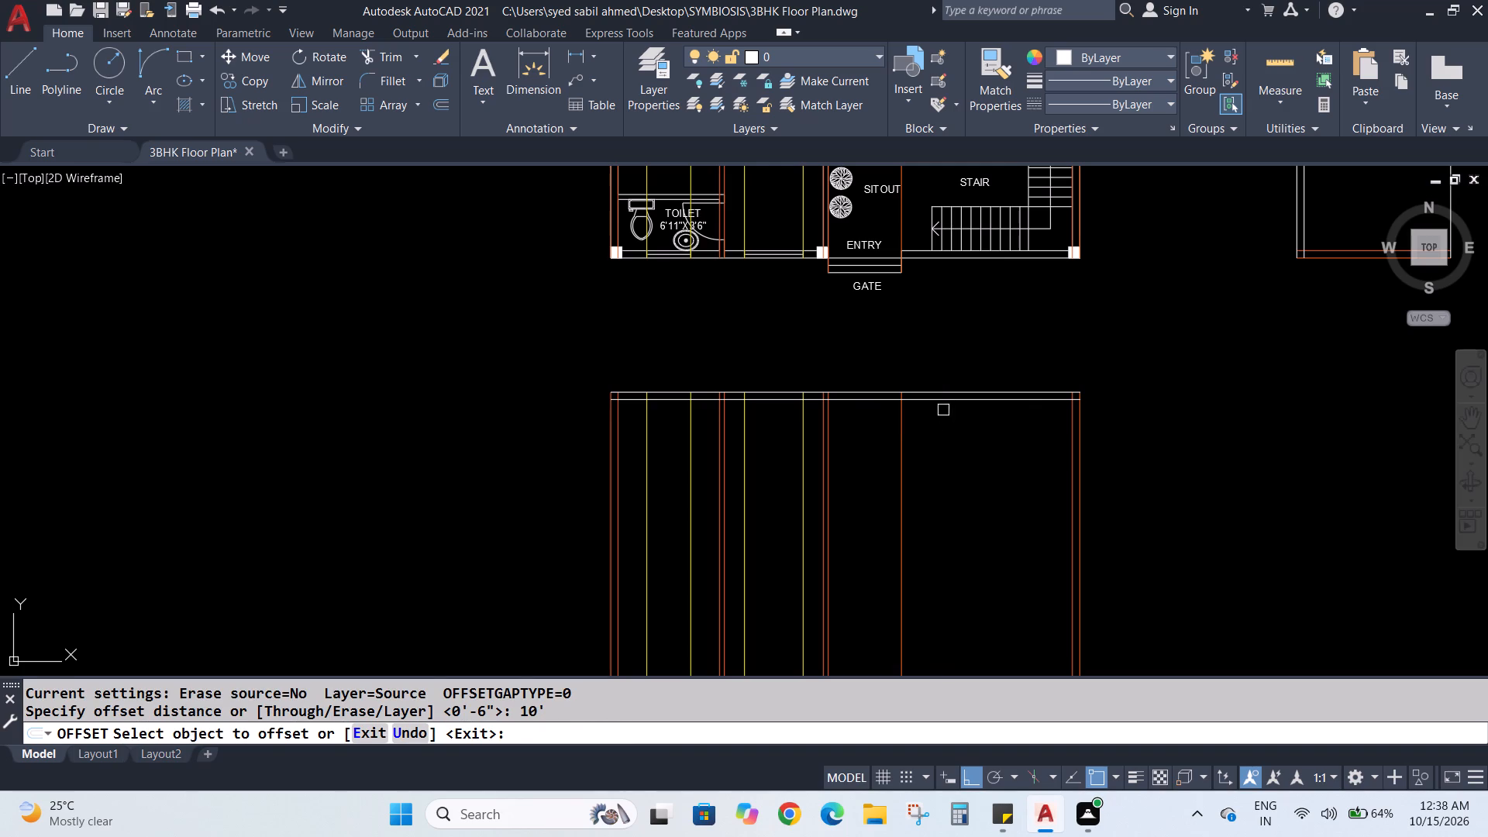
left_click(940, 403)
left_click(951, 488)
scroll(953, 490, "down", 1)
scroll(954, 488, "up", 1)
key("Escape")
key("Escape")
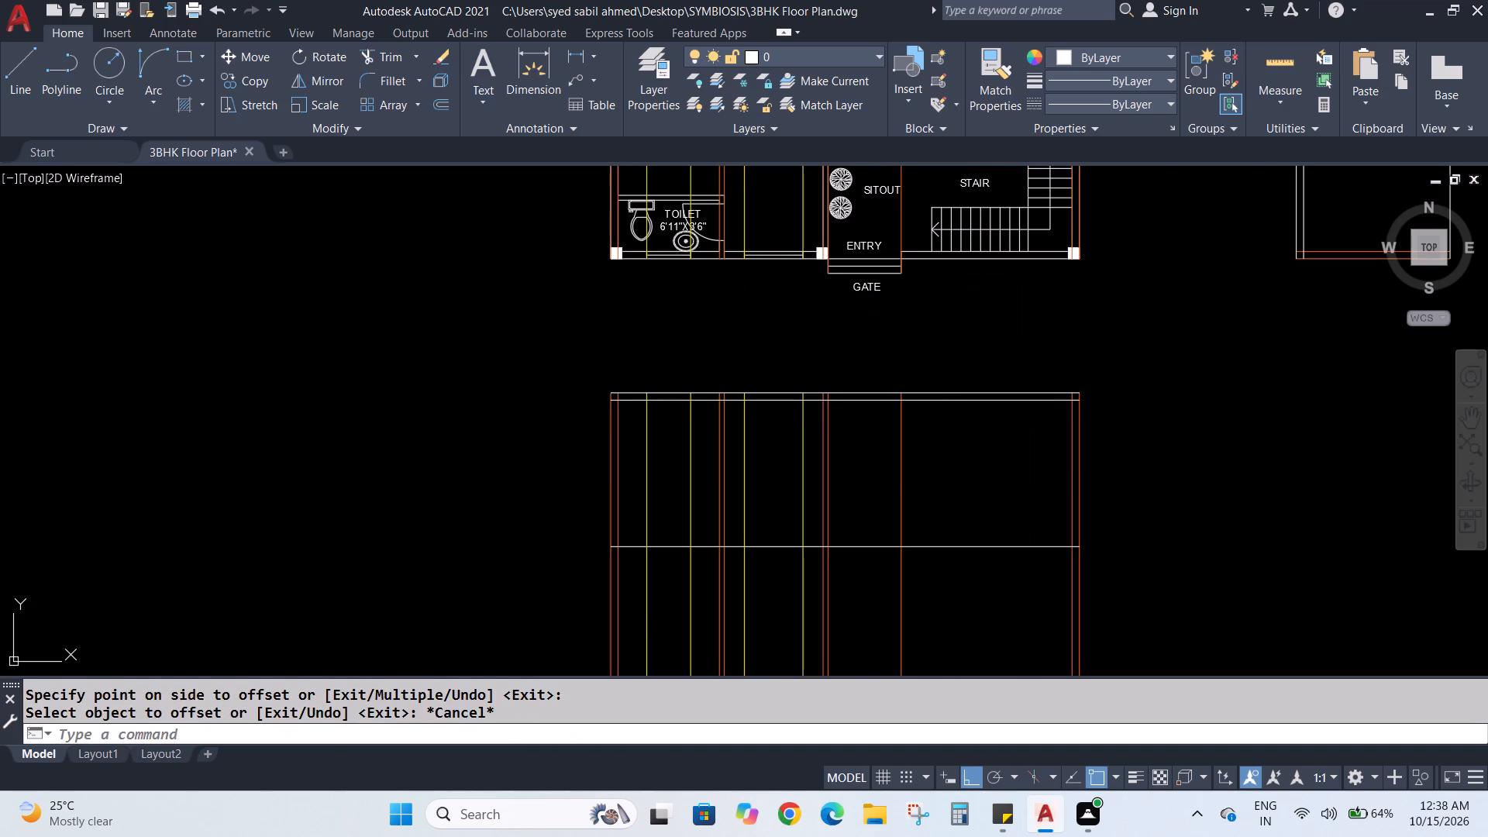
Trim the construction lines hanging below the elevation's bottom horizontal line.
type("tr")
key("Return")
left_click_drag(571, 593, 1017, 613)
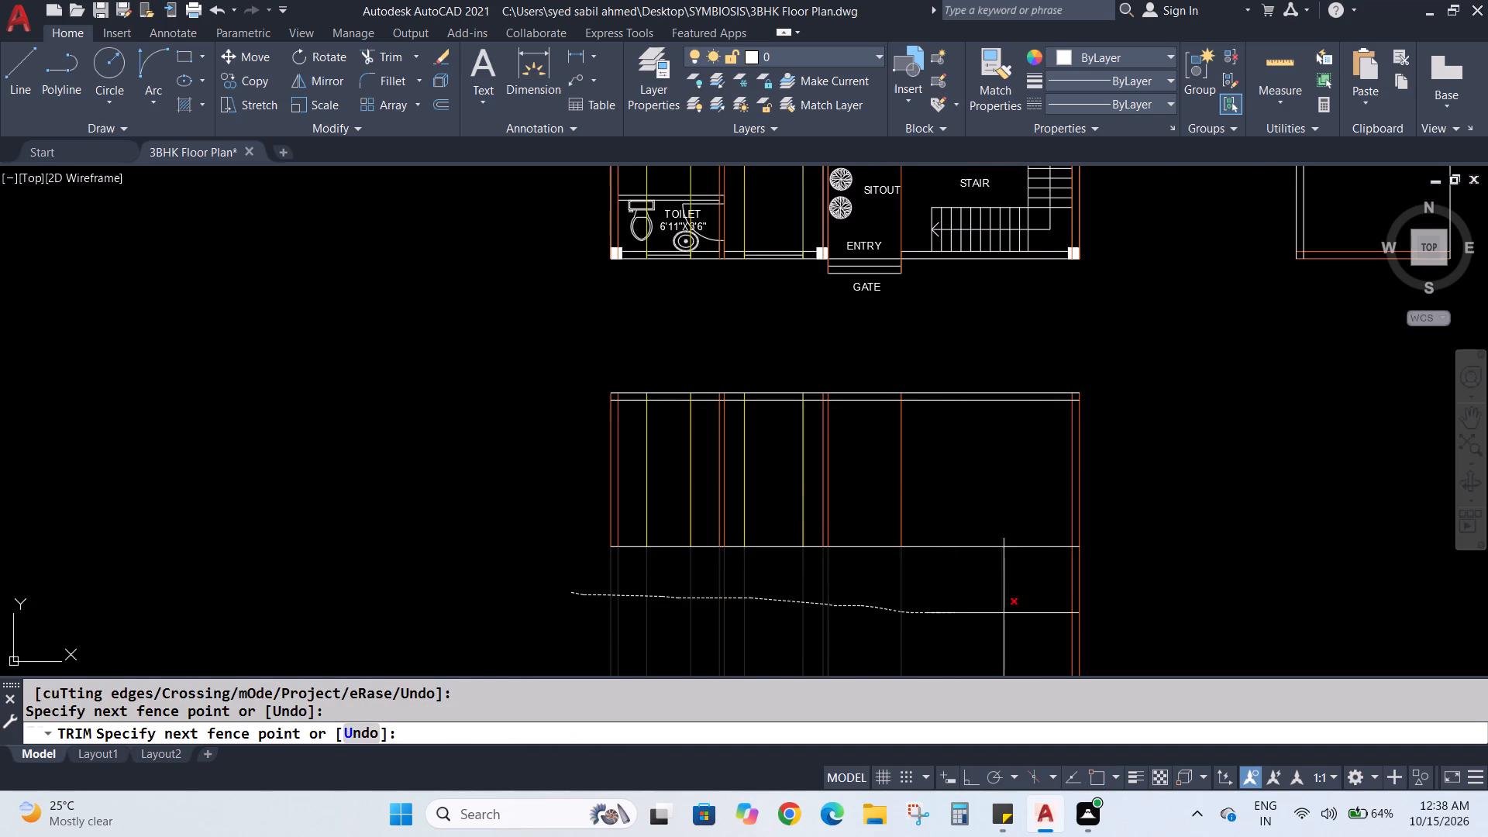
left_click_drag(1017, 613, 1132, 601)
scroll(1133, 591, "down", 3)
key("Escape")
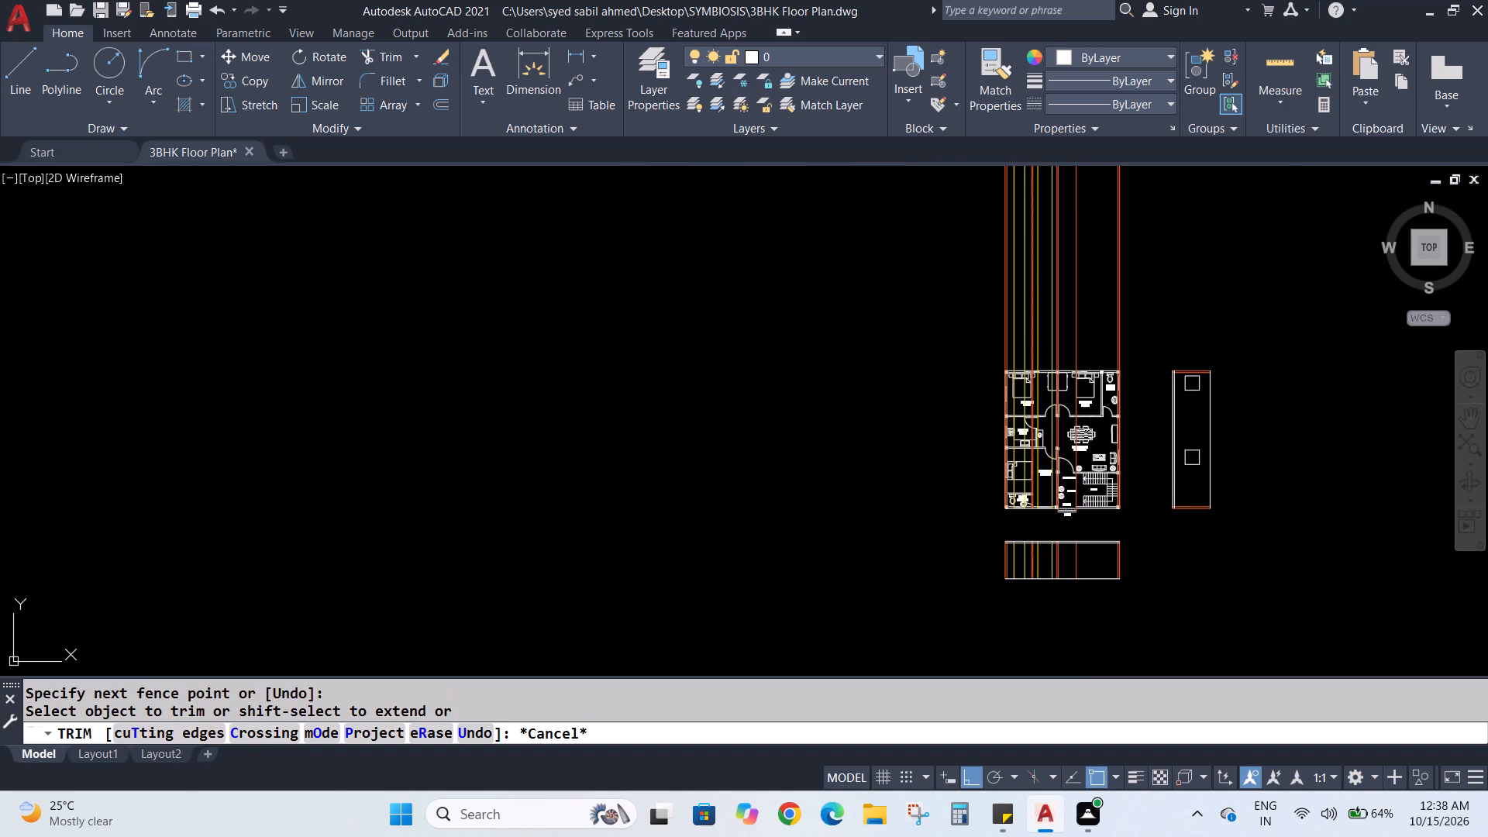
key("Escape")
Erase the two vertical construction rays rising above the plan's east outer wall.
left_click_drag(883, 250, 1176, 206)
left_click(953, 280)
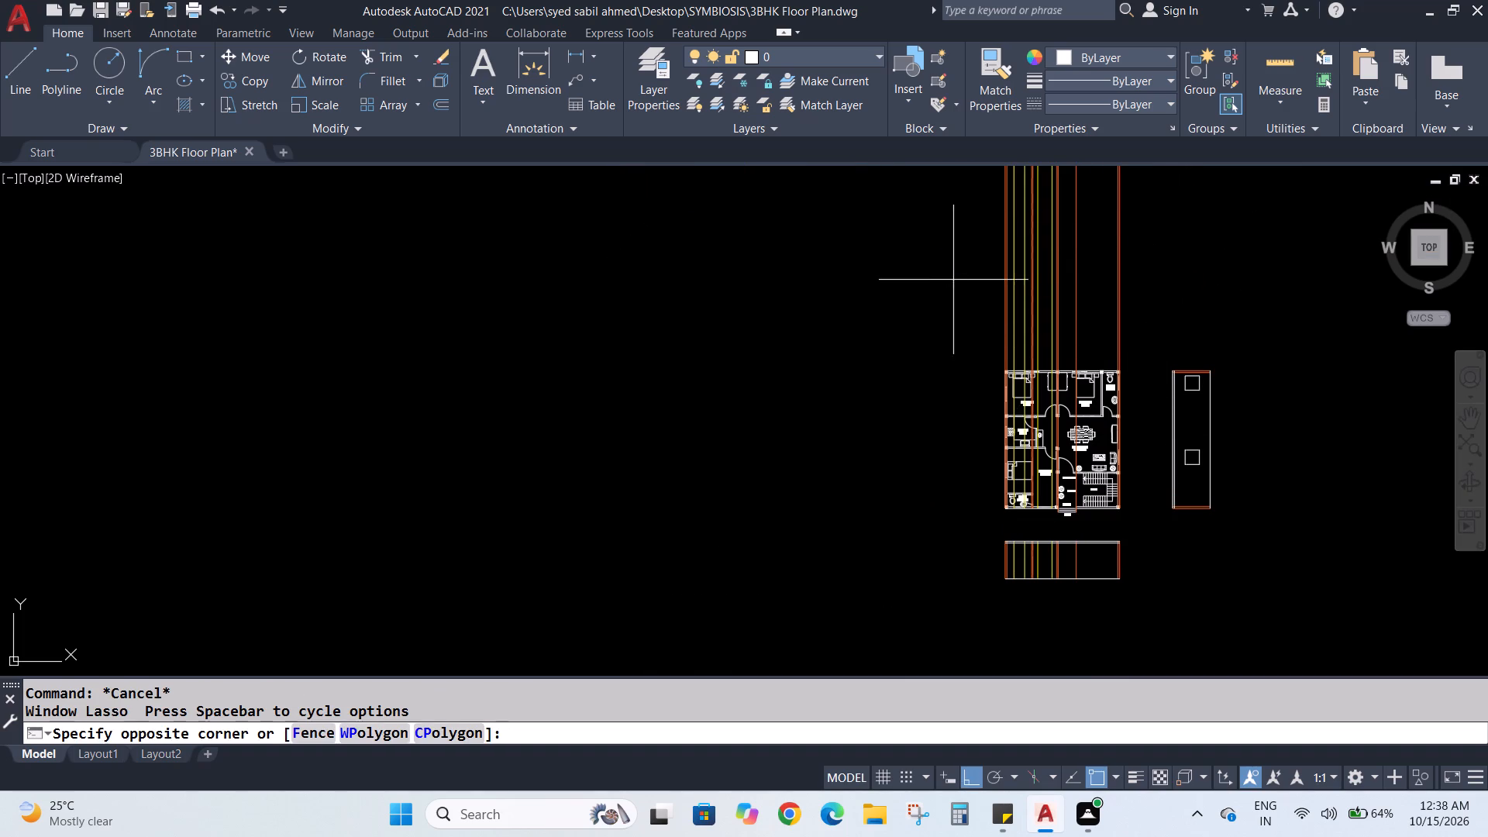
left_click(1147, 254)
scroll(1137, 250, "up", 2)
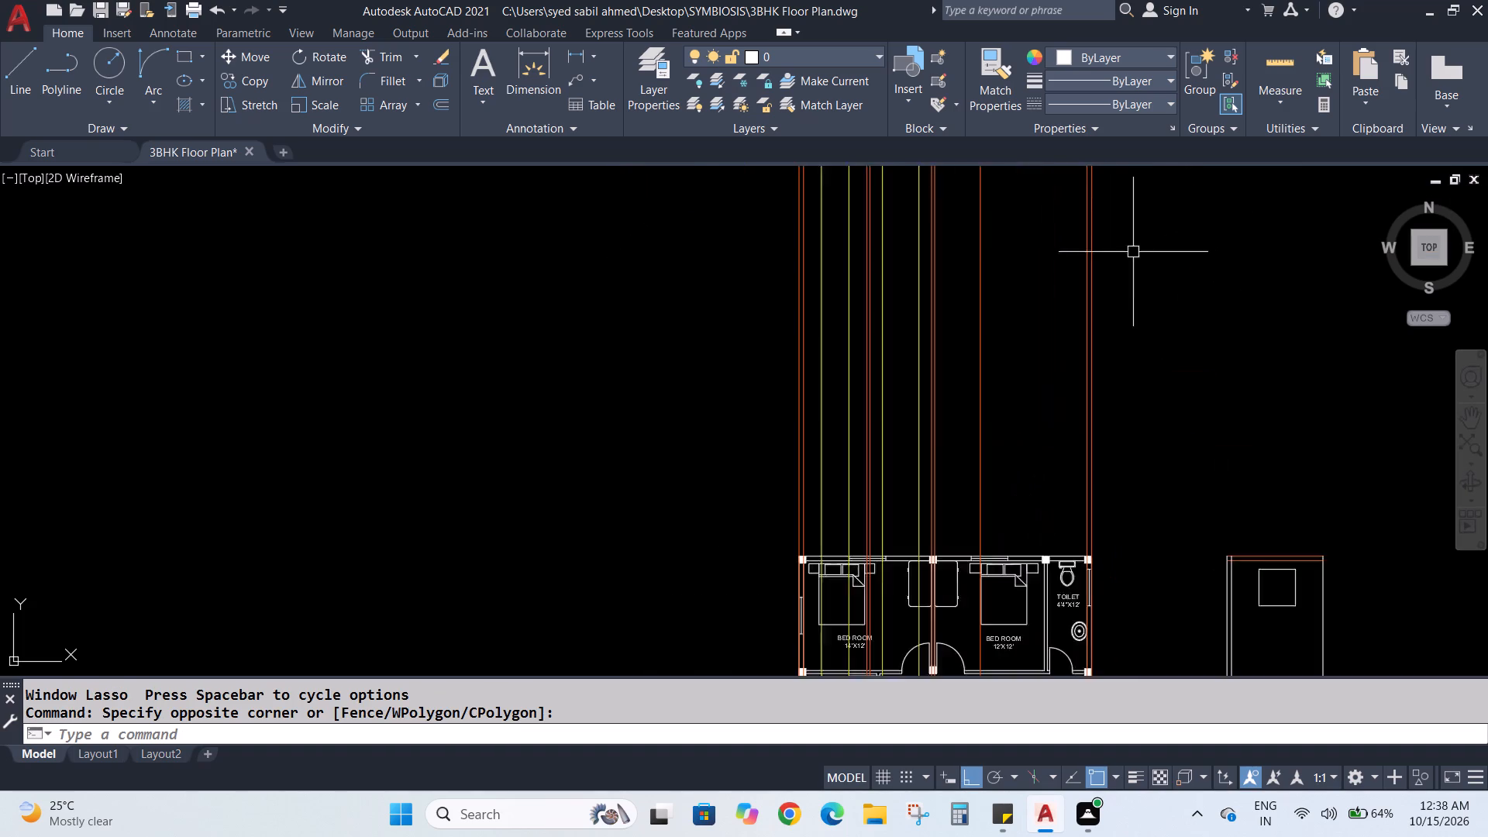
scroll(1126, 253, "up", 1)
scroll(1059, 287, "up", 1)
left_click(1074, 298)
key("Delete")
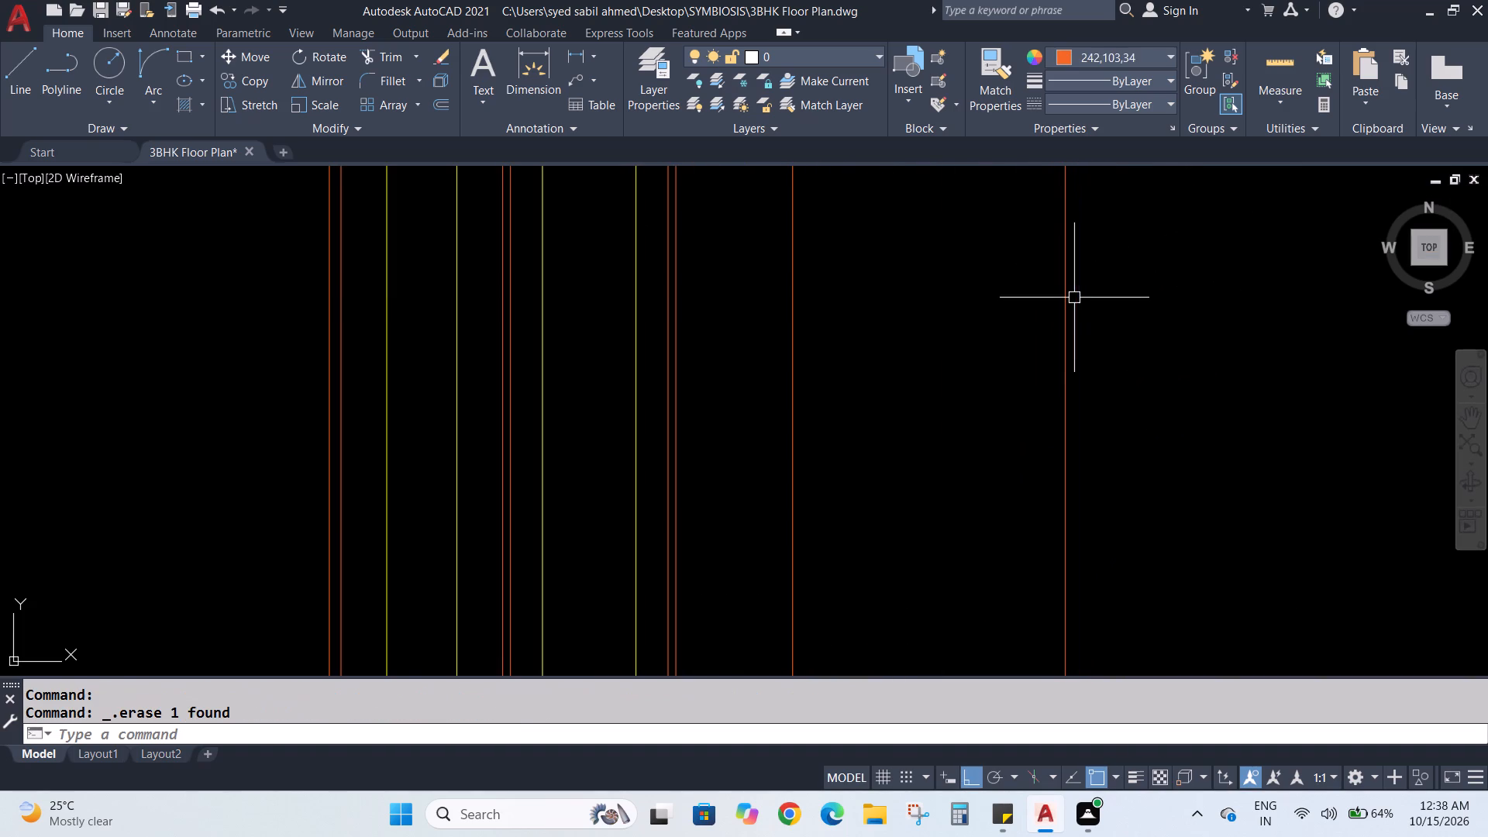
left_click(1068, 302)
key("Delete")
Erase all the remaining orange and yellow construction rays extending above the plan.
left_click(795, 322)
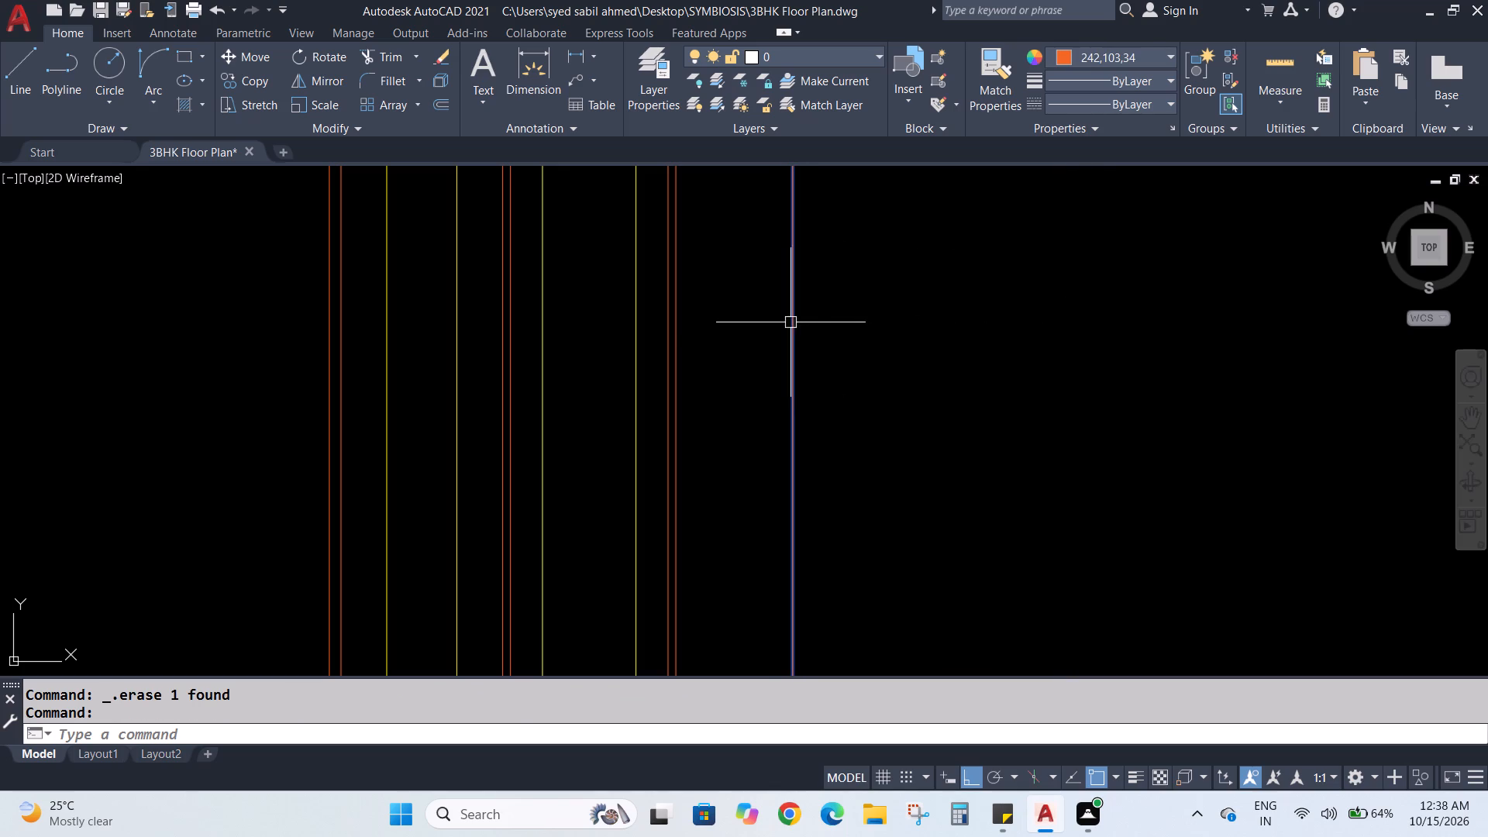
left_click(677, 345)
left_click(670, 346)
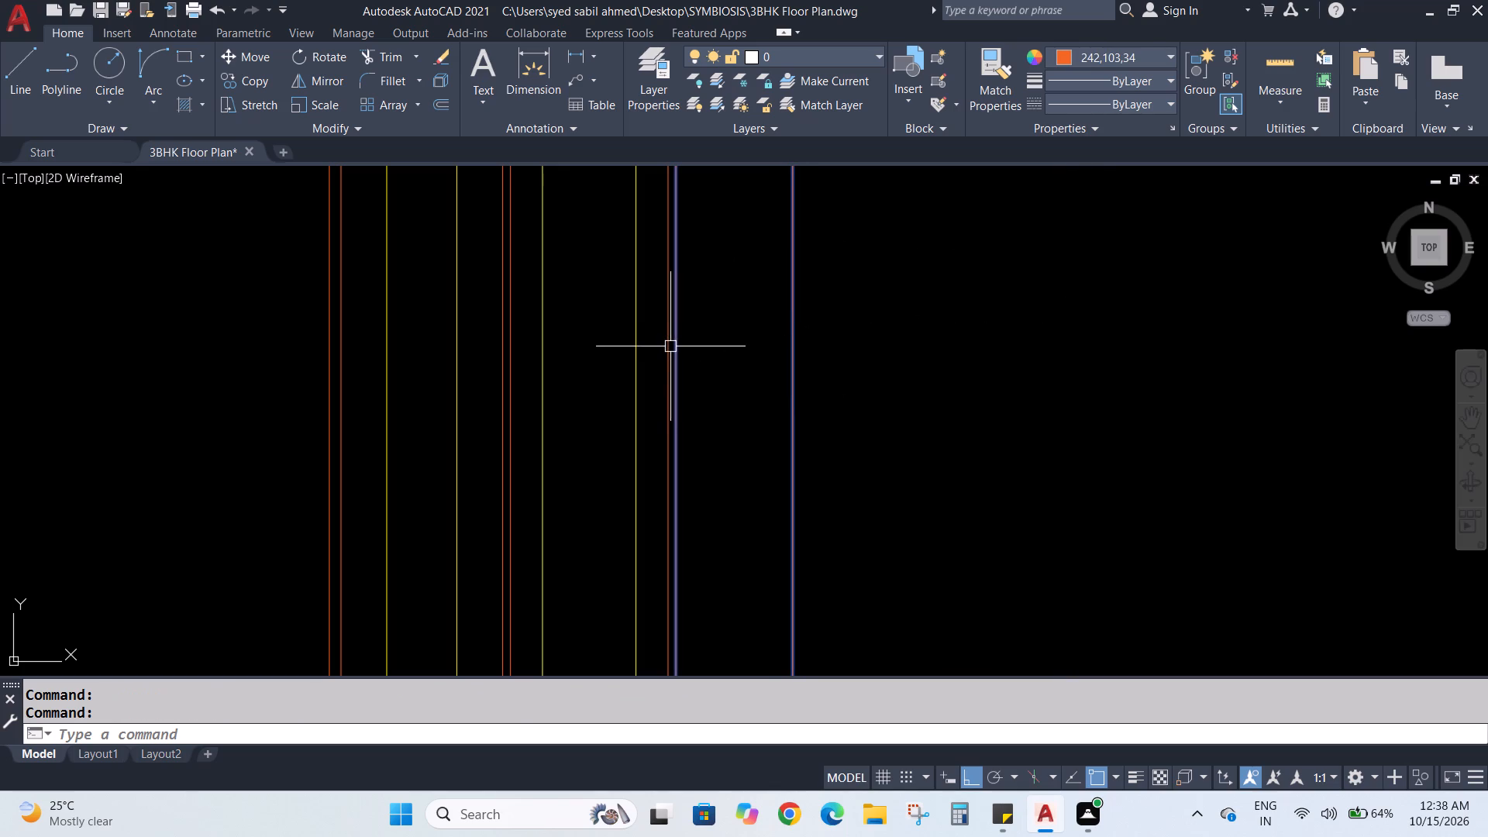
left_click(670, 347)
left_click(632, 356)
left_click(537, 350)
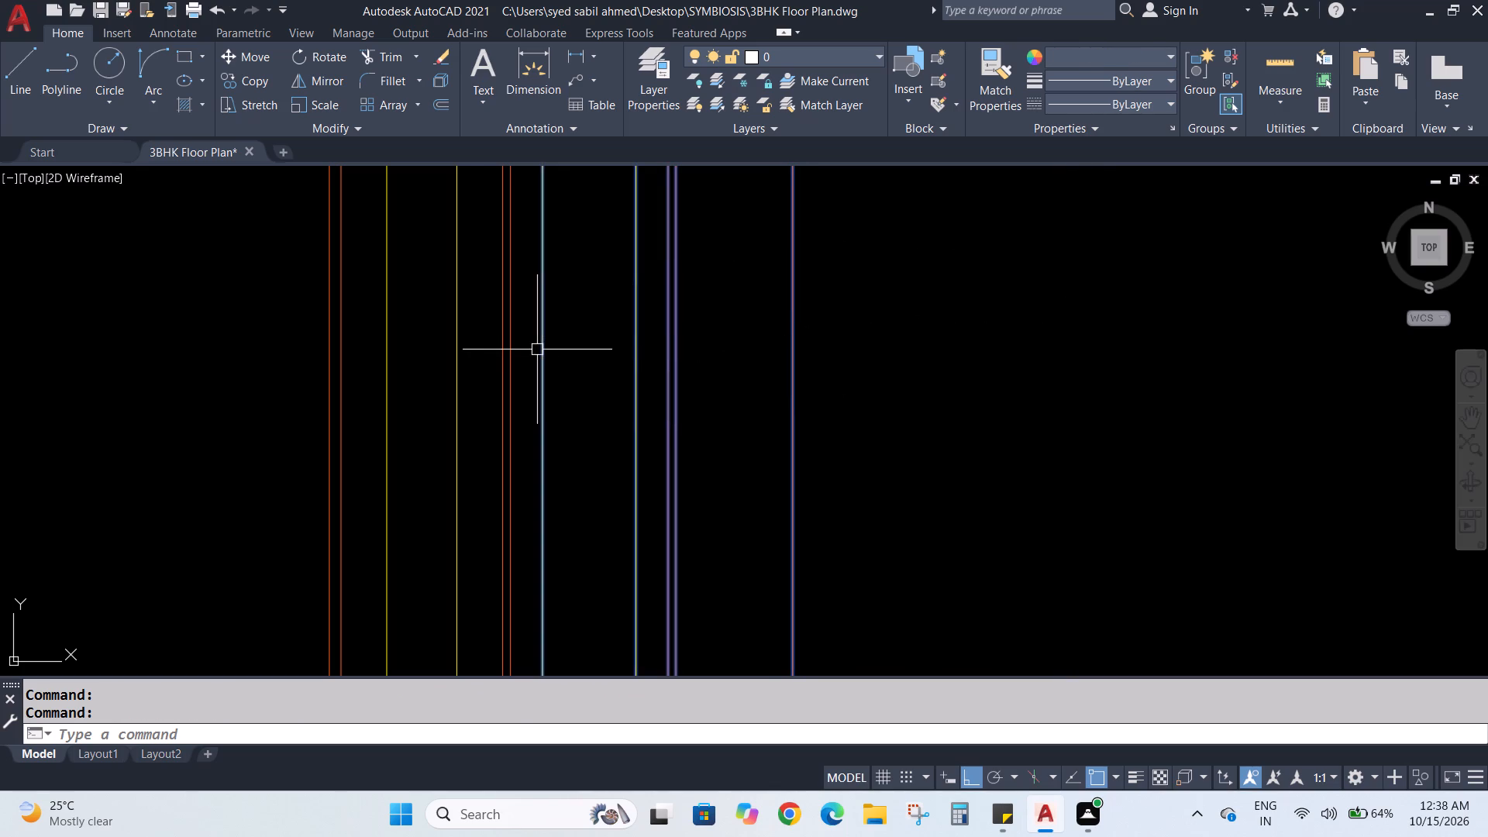
left_click(501, 340)
left_click(508, 339)
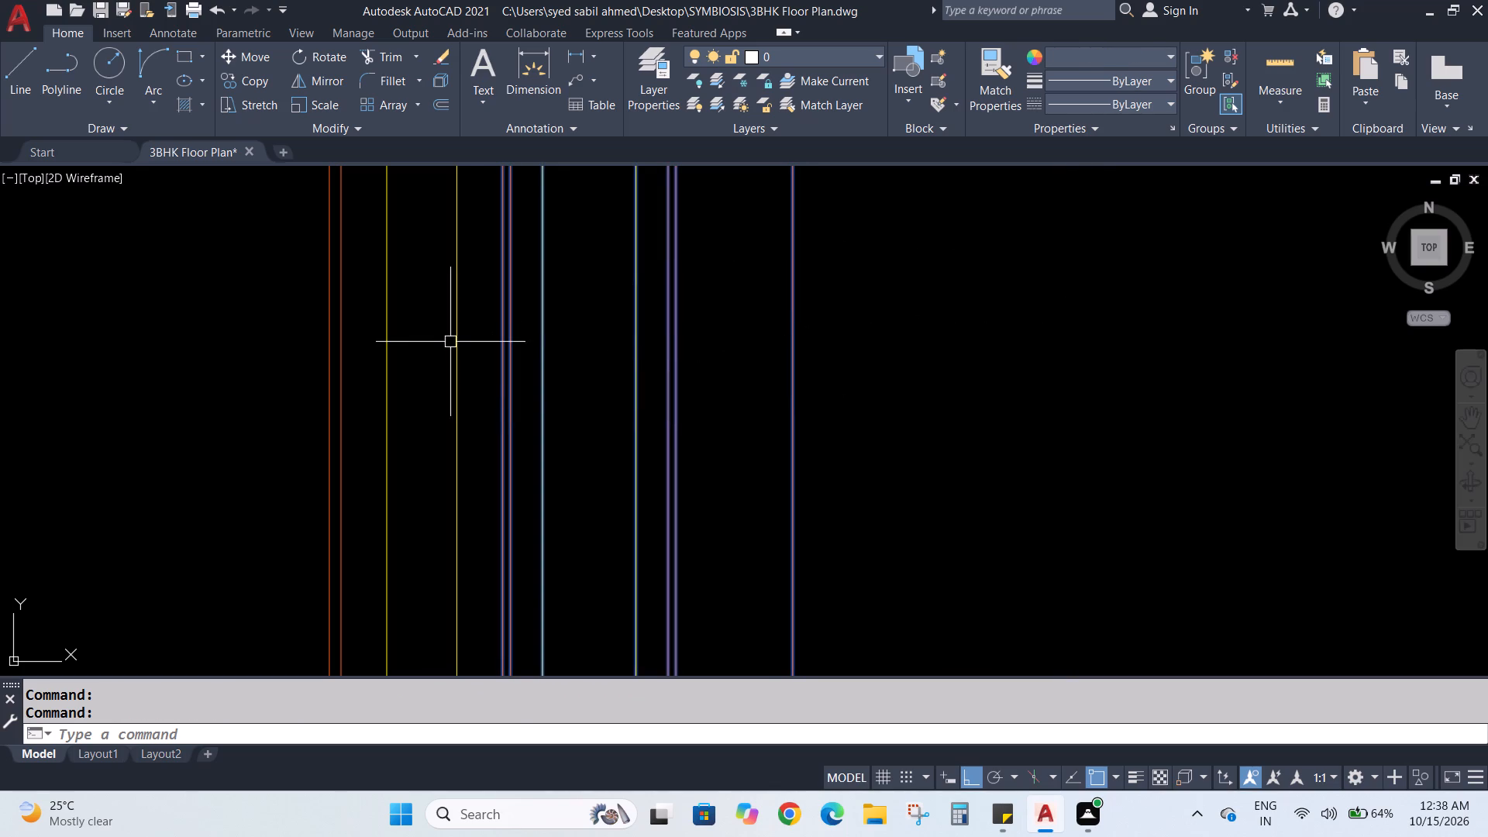
left_click(456, 341)
left_click(387, 335)
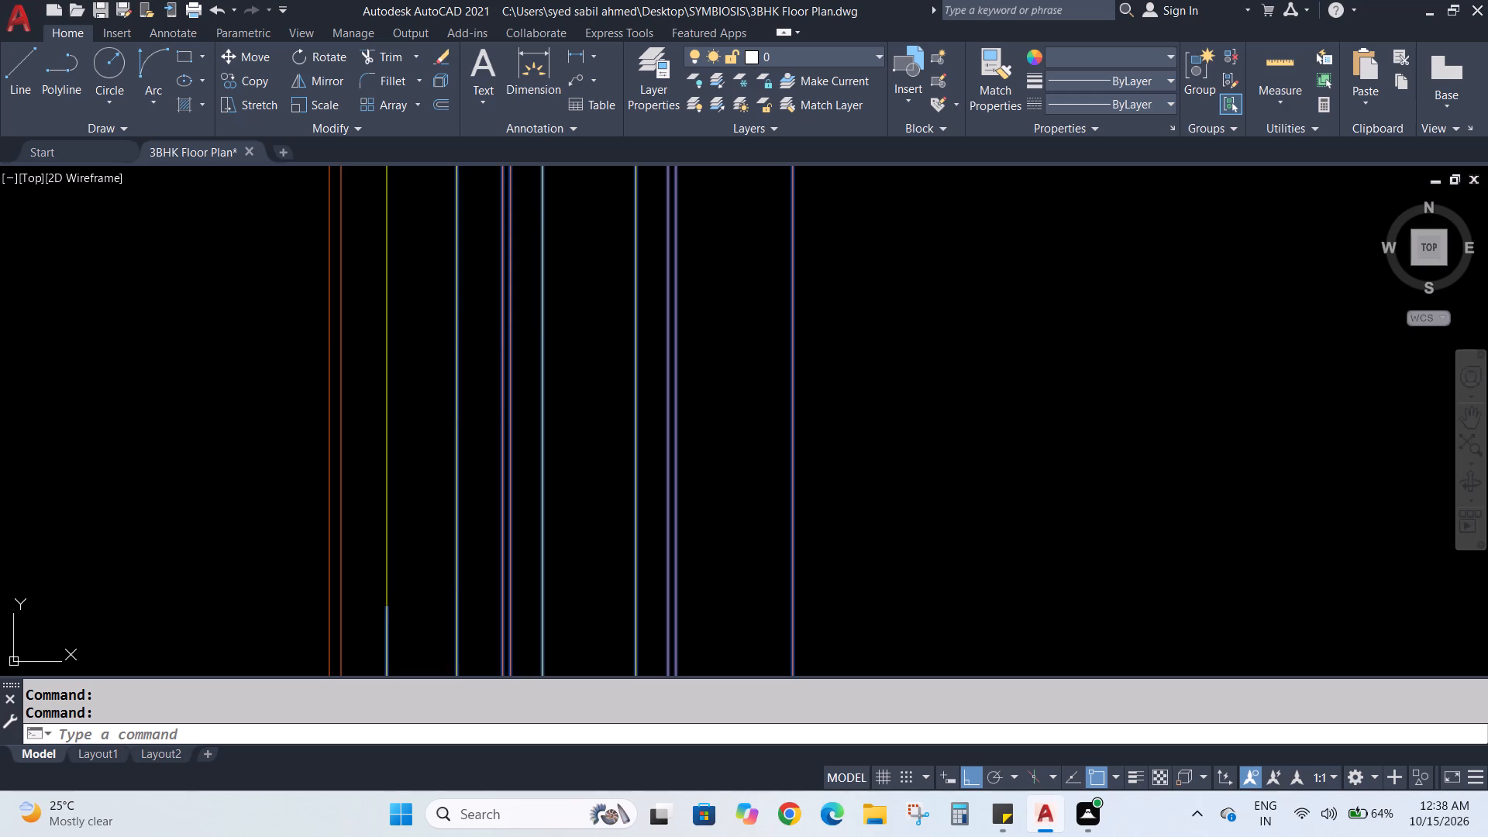
left_click(323, 323)
left_click(330, 323)
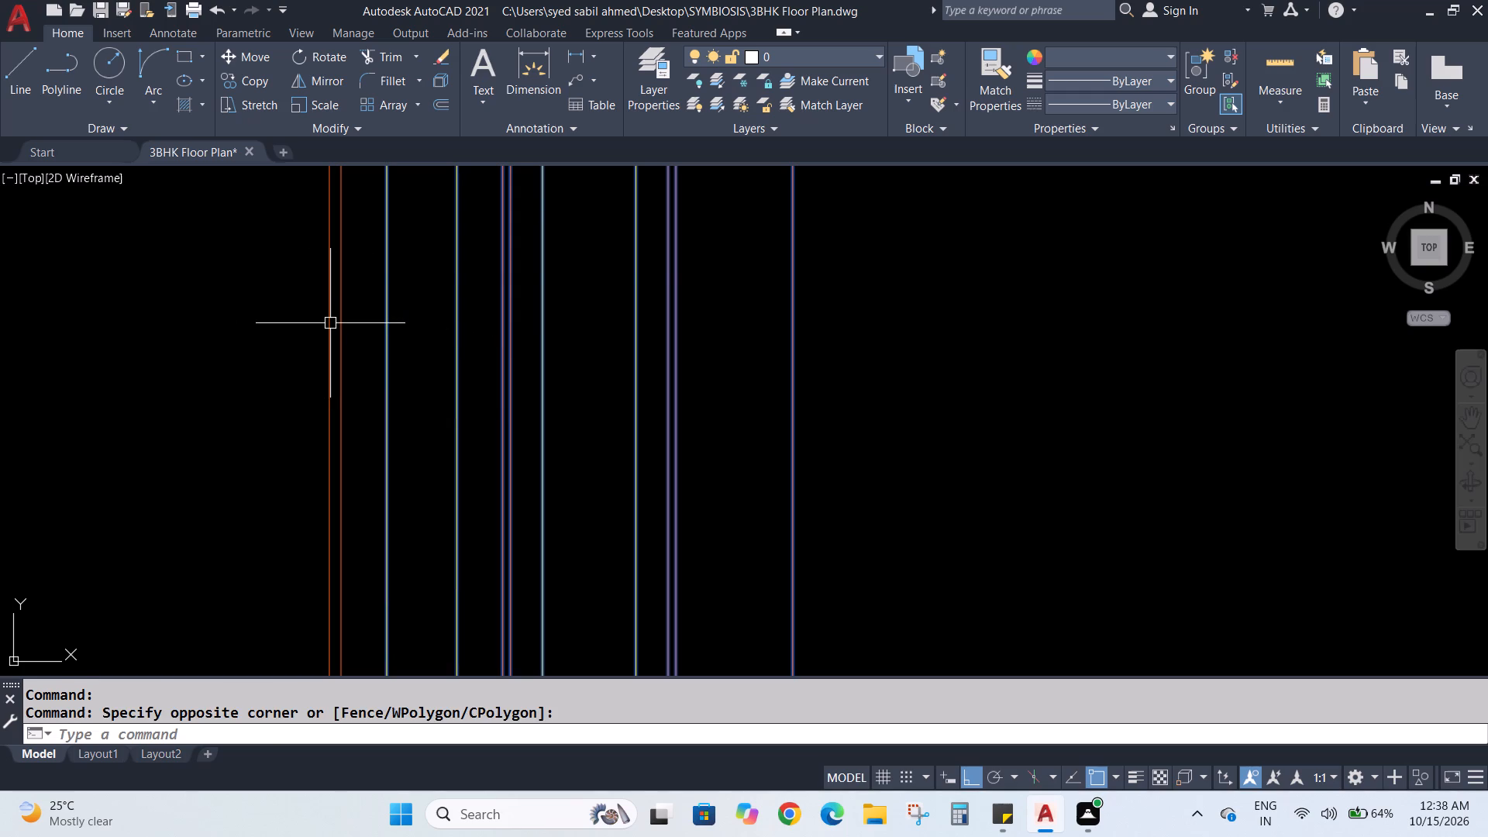
left_click(330, 323)
left_click(339, 323)
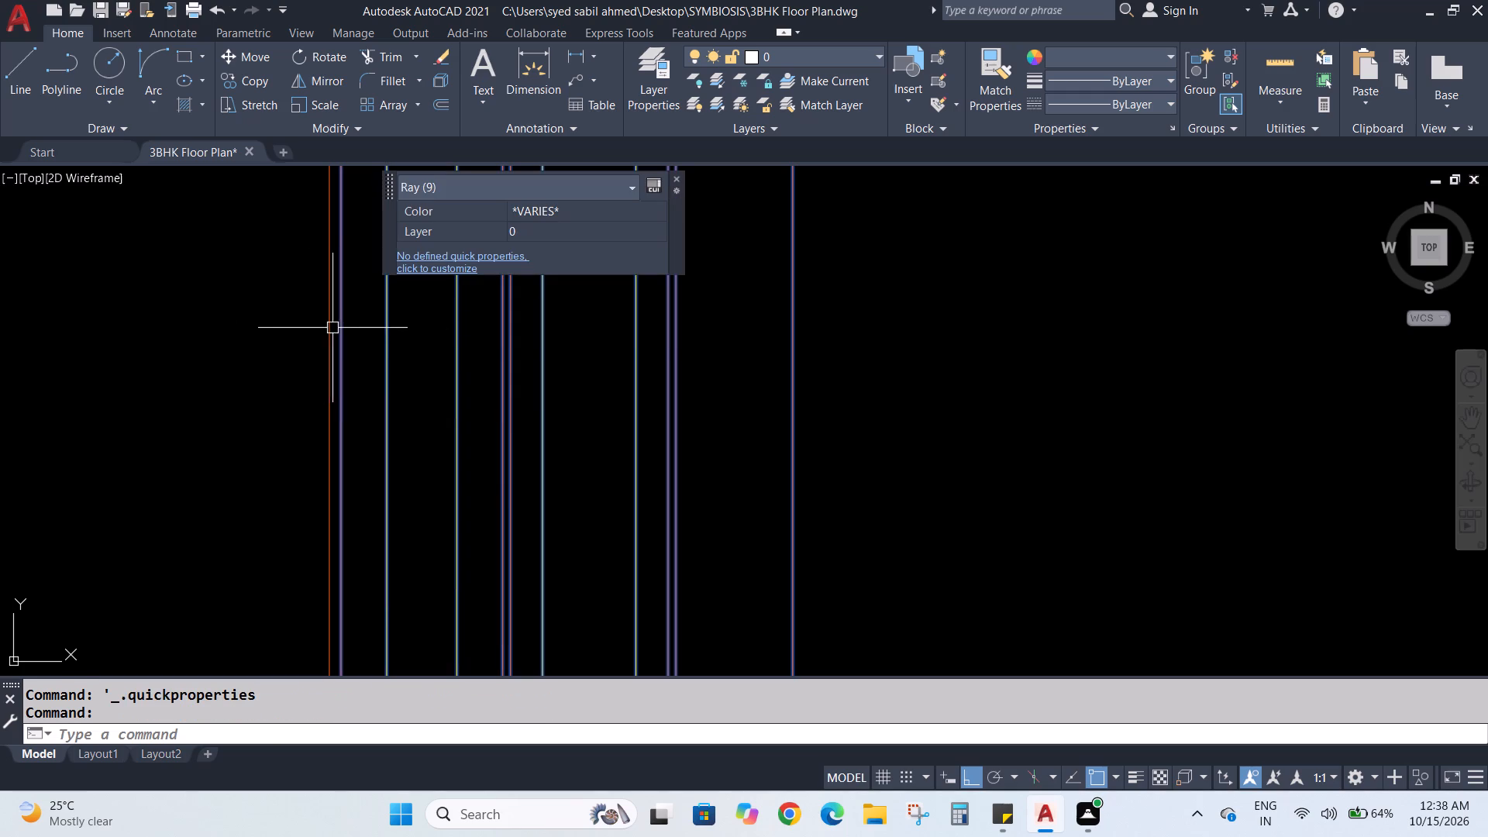
left_click(332, 327)
key("Delete")
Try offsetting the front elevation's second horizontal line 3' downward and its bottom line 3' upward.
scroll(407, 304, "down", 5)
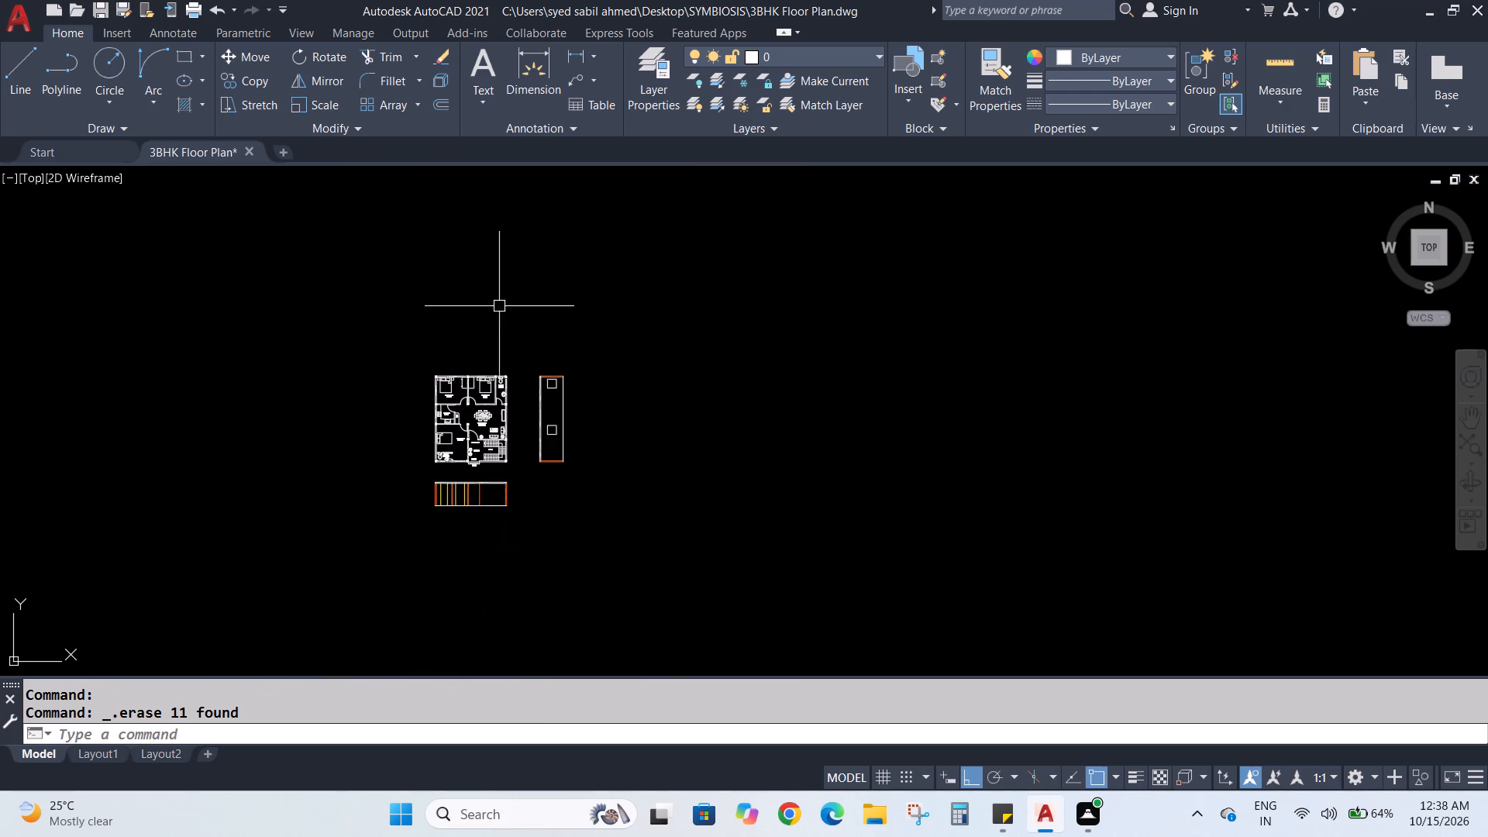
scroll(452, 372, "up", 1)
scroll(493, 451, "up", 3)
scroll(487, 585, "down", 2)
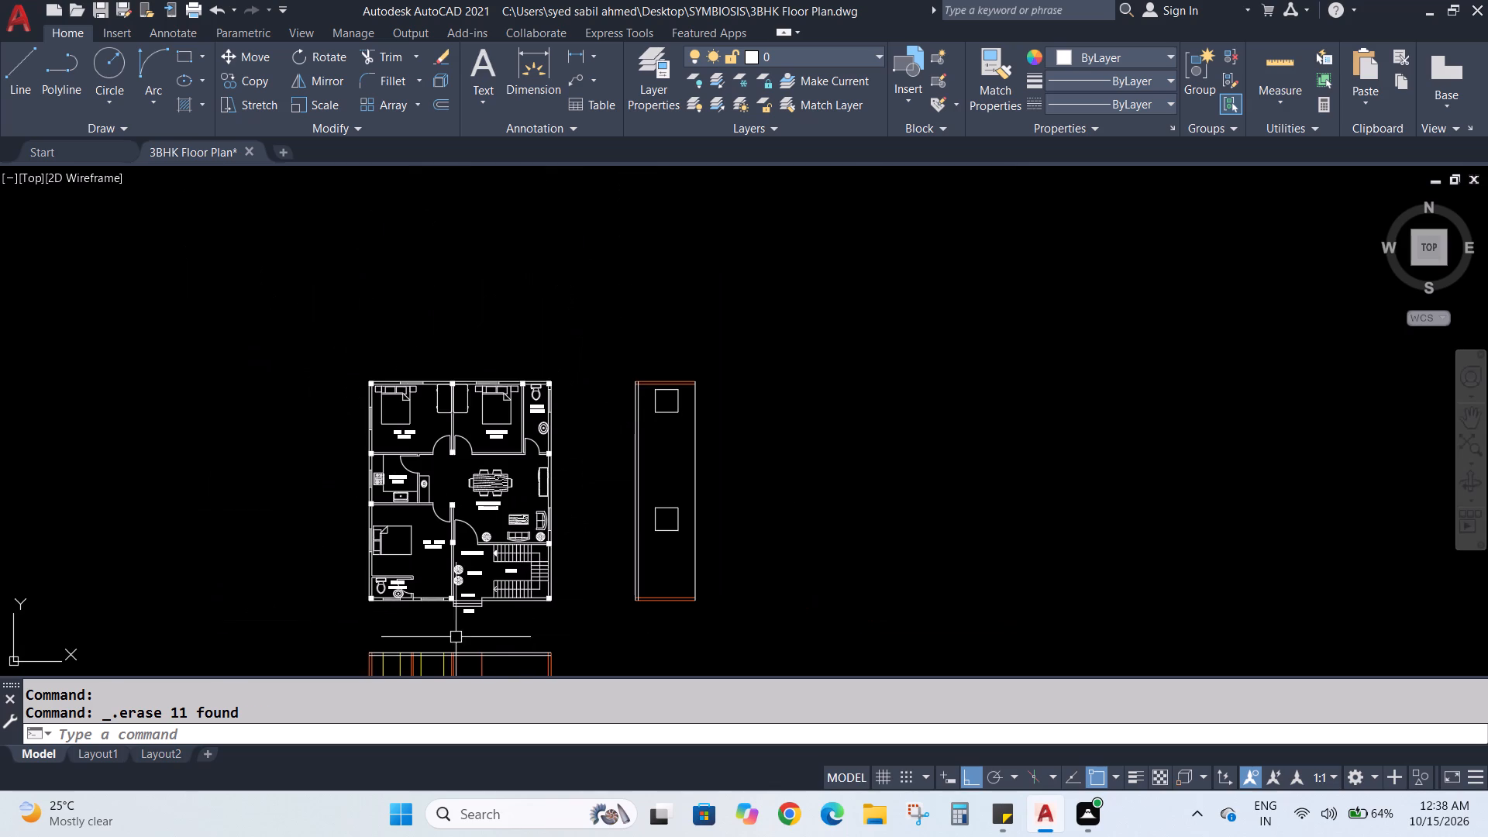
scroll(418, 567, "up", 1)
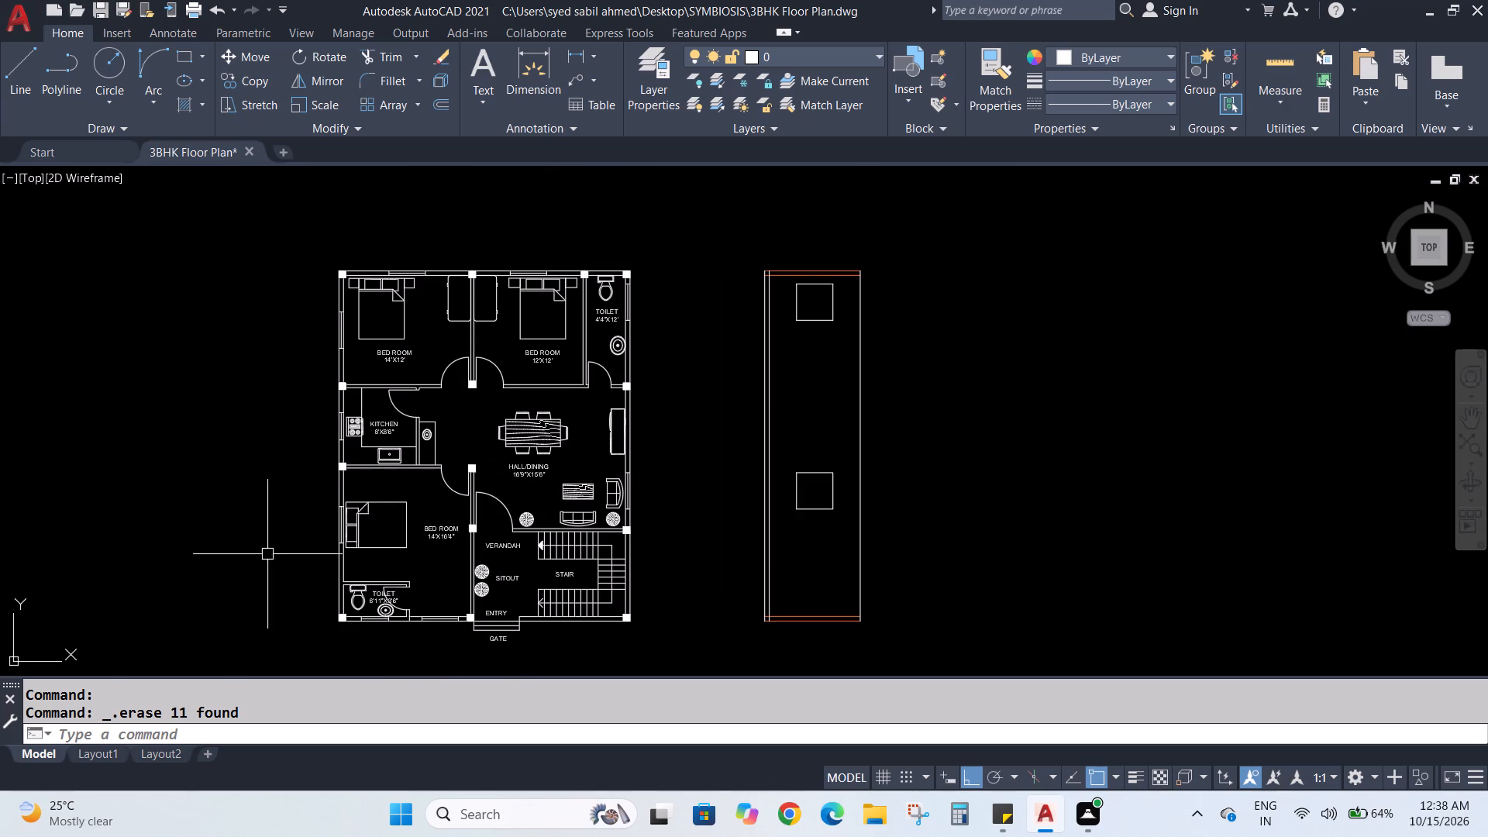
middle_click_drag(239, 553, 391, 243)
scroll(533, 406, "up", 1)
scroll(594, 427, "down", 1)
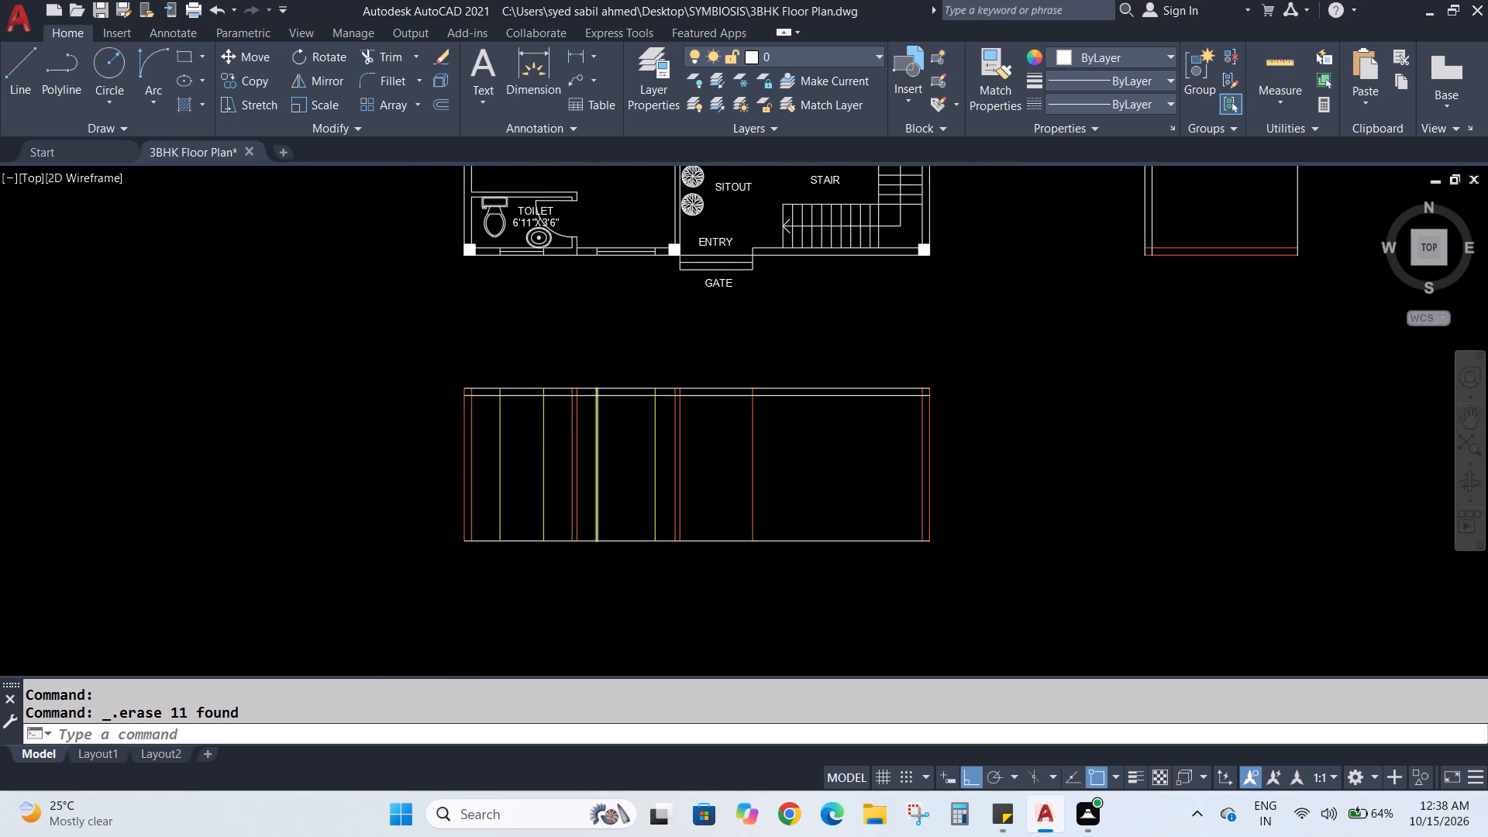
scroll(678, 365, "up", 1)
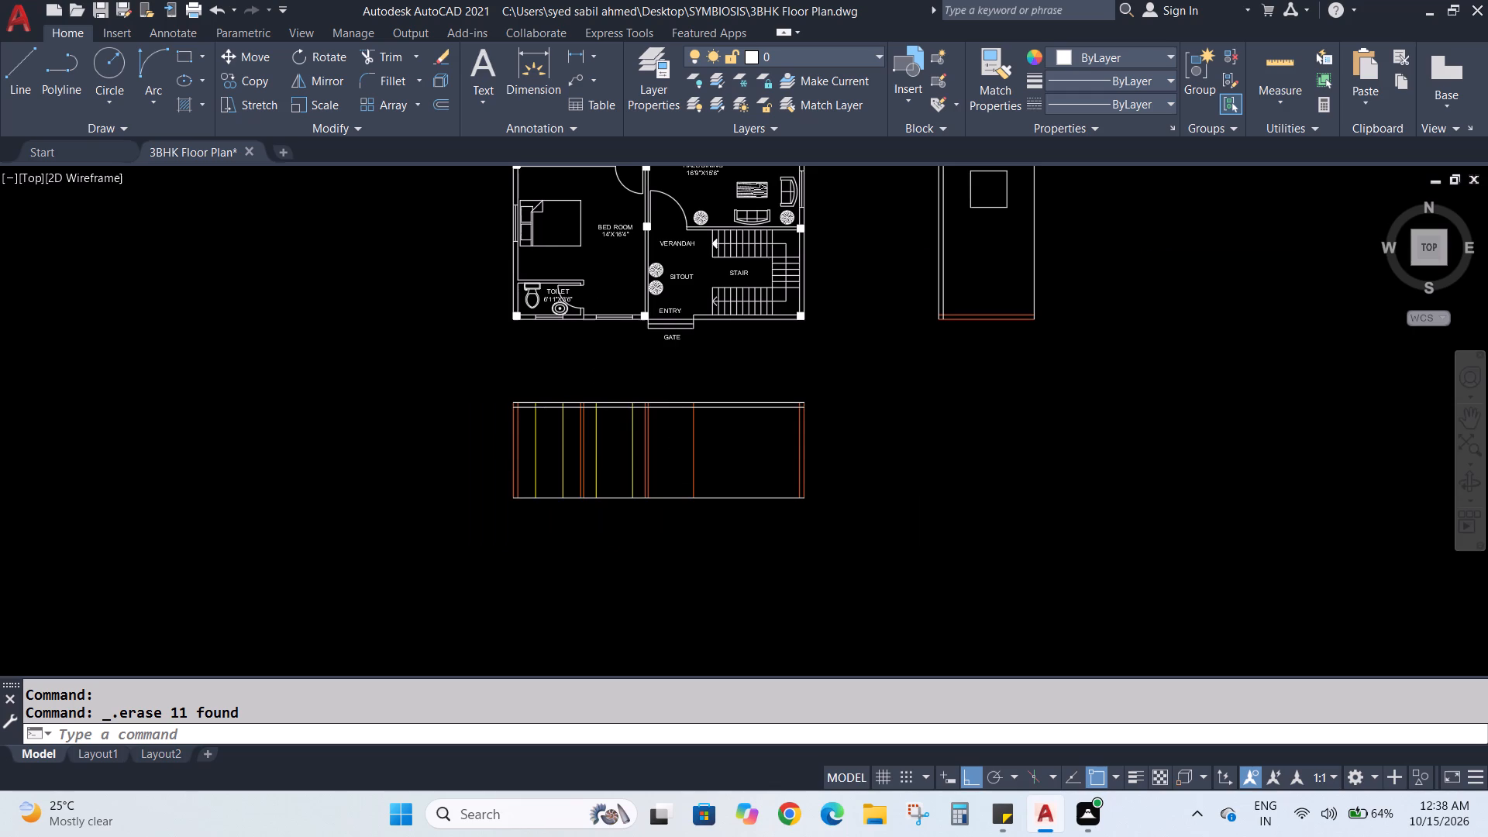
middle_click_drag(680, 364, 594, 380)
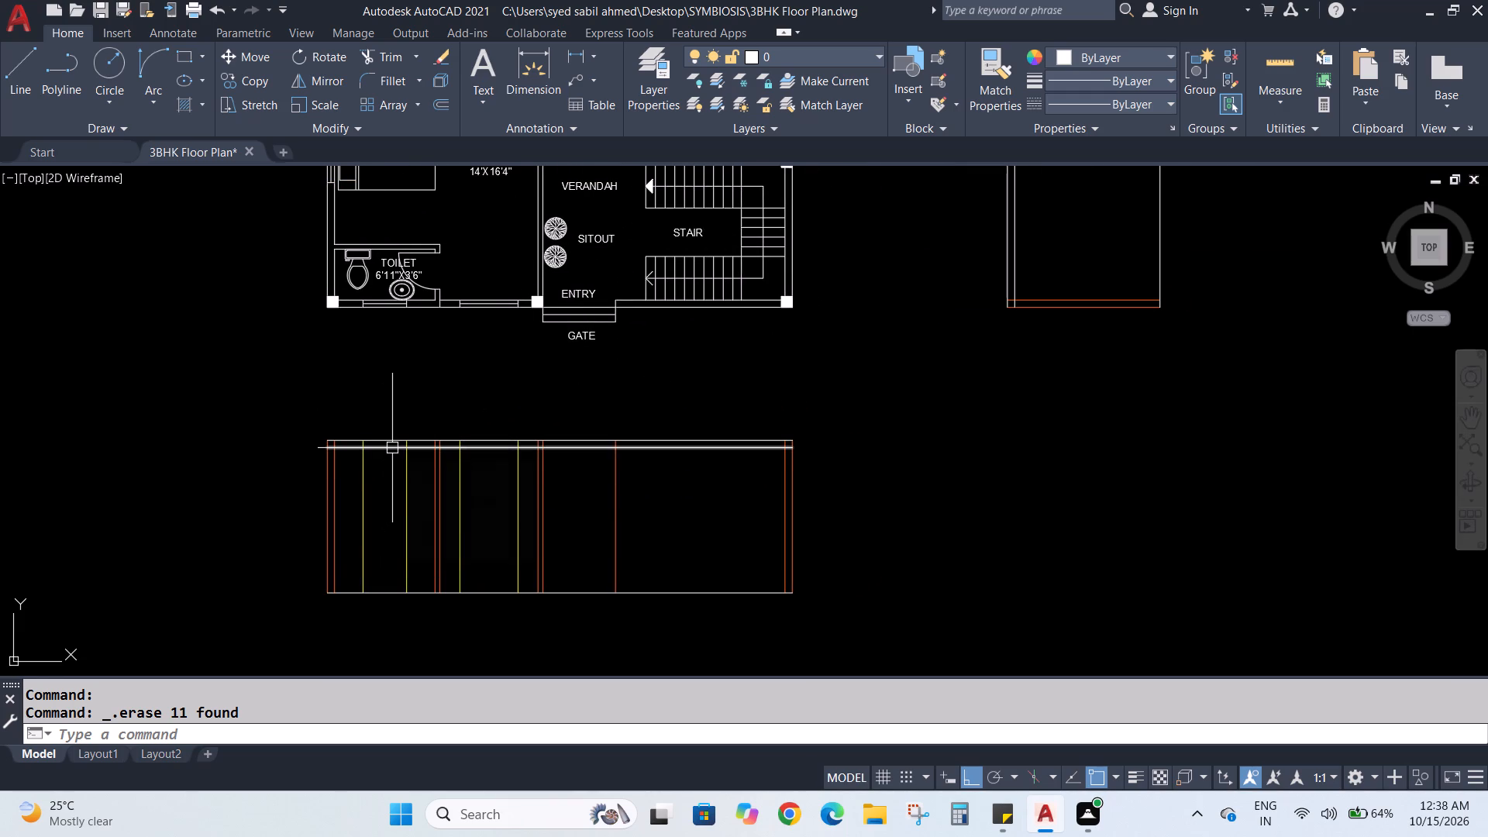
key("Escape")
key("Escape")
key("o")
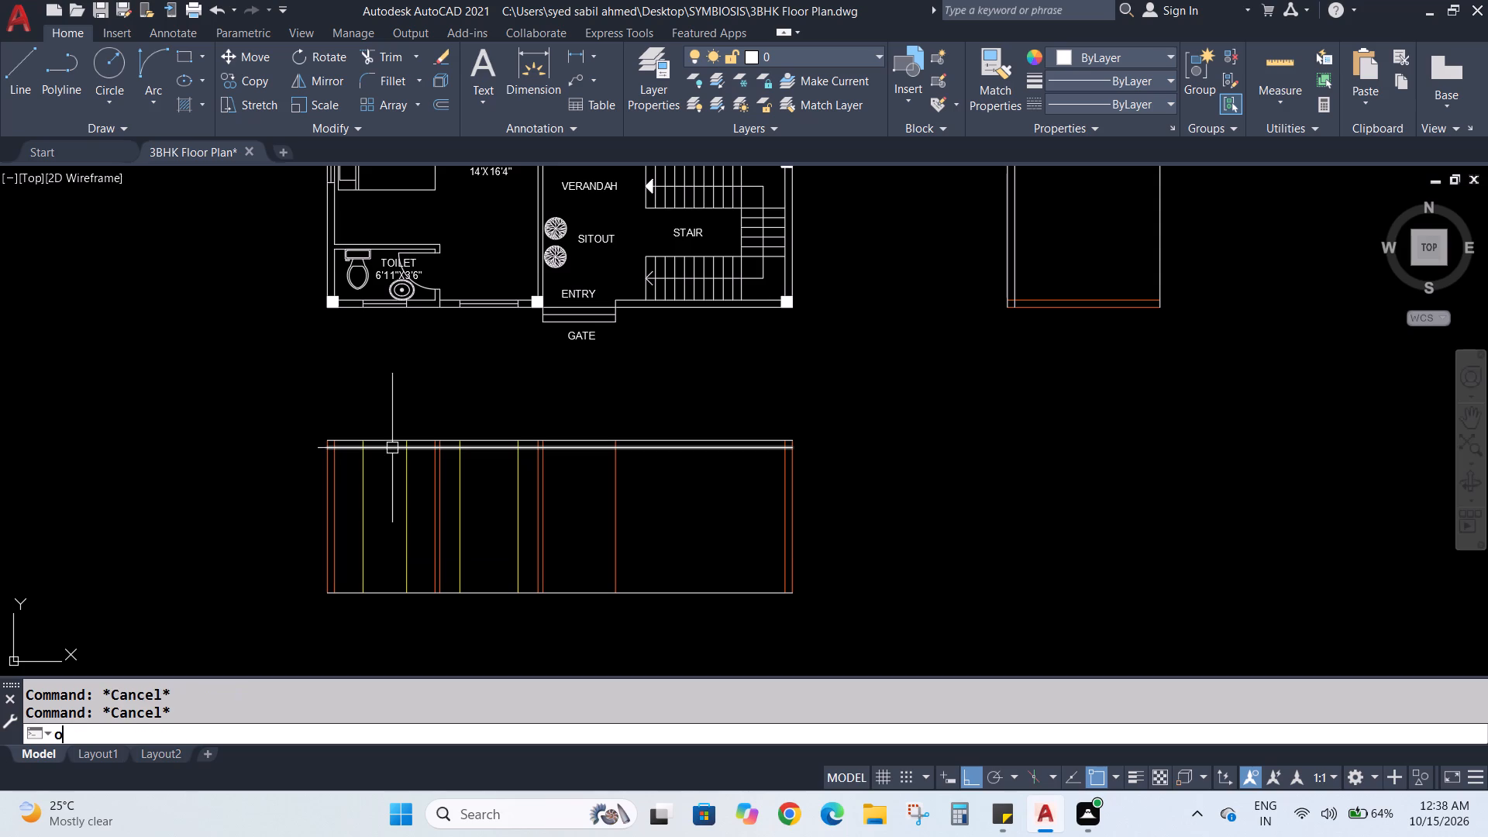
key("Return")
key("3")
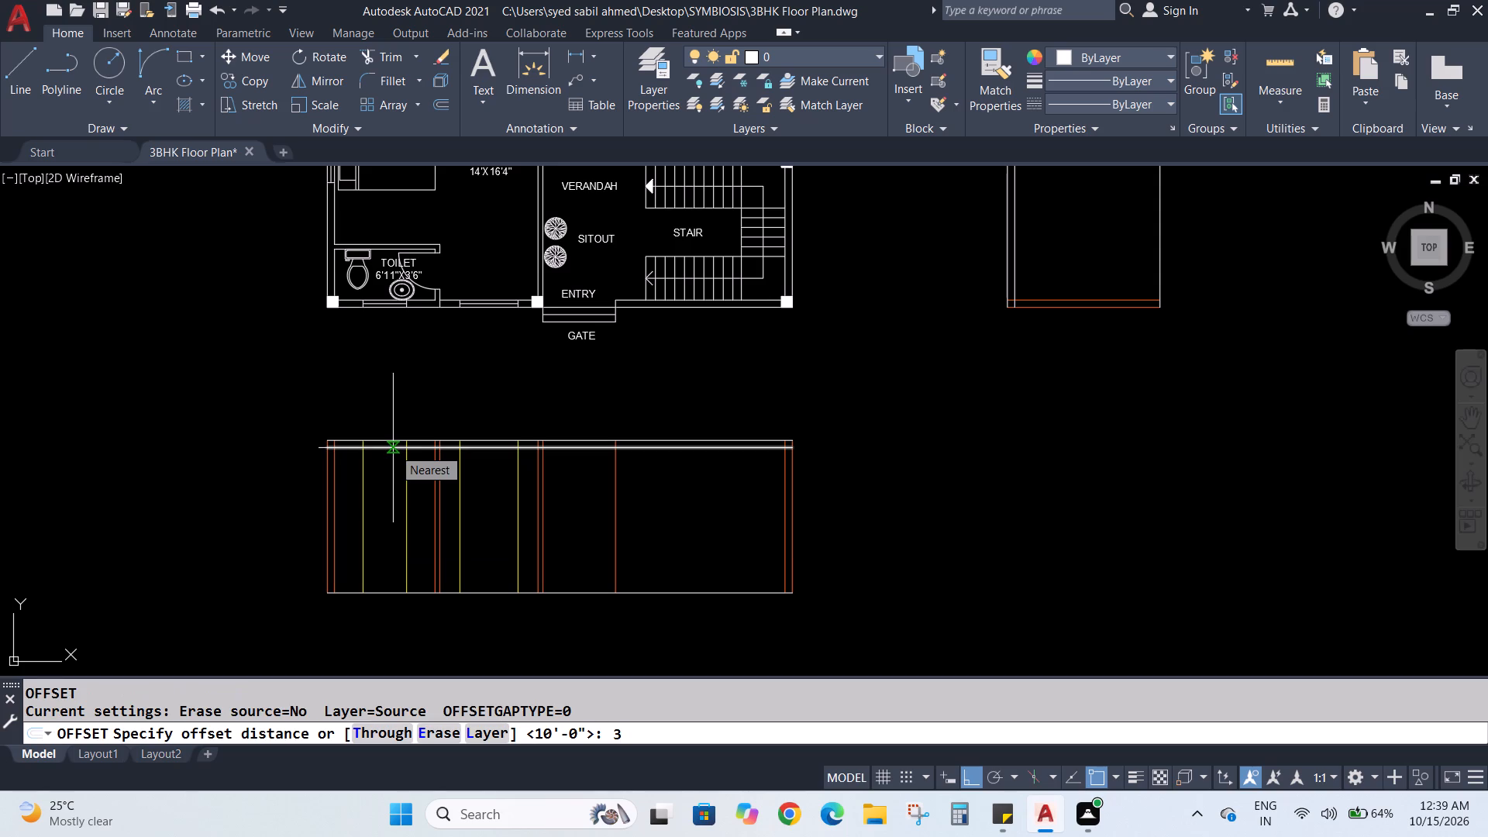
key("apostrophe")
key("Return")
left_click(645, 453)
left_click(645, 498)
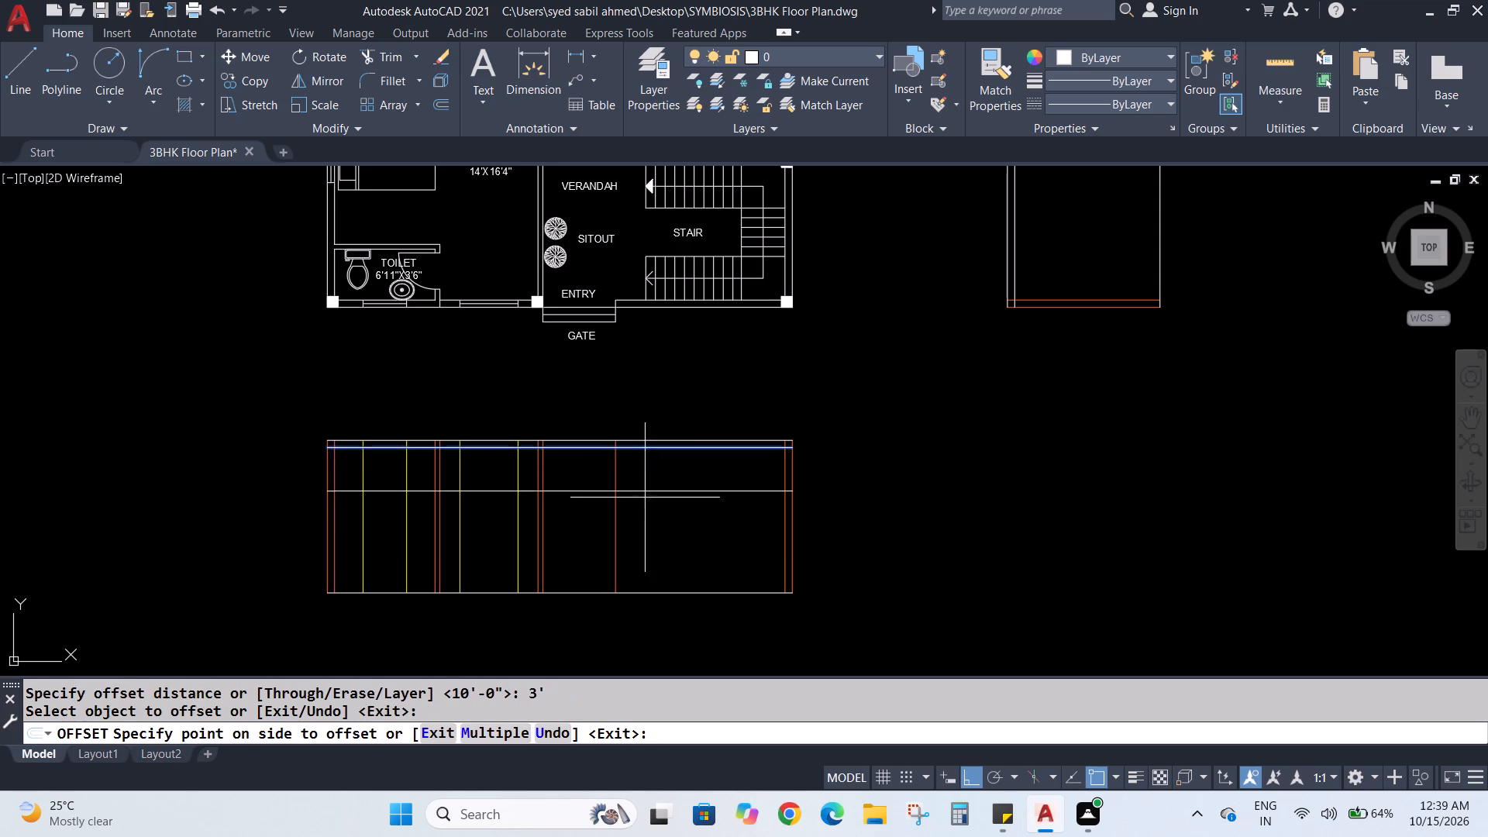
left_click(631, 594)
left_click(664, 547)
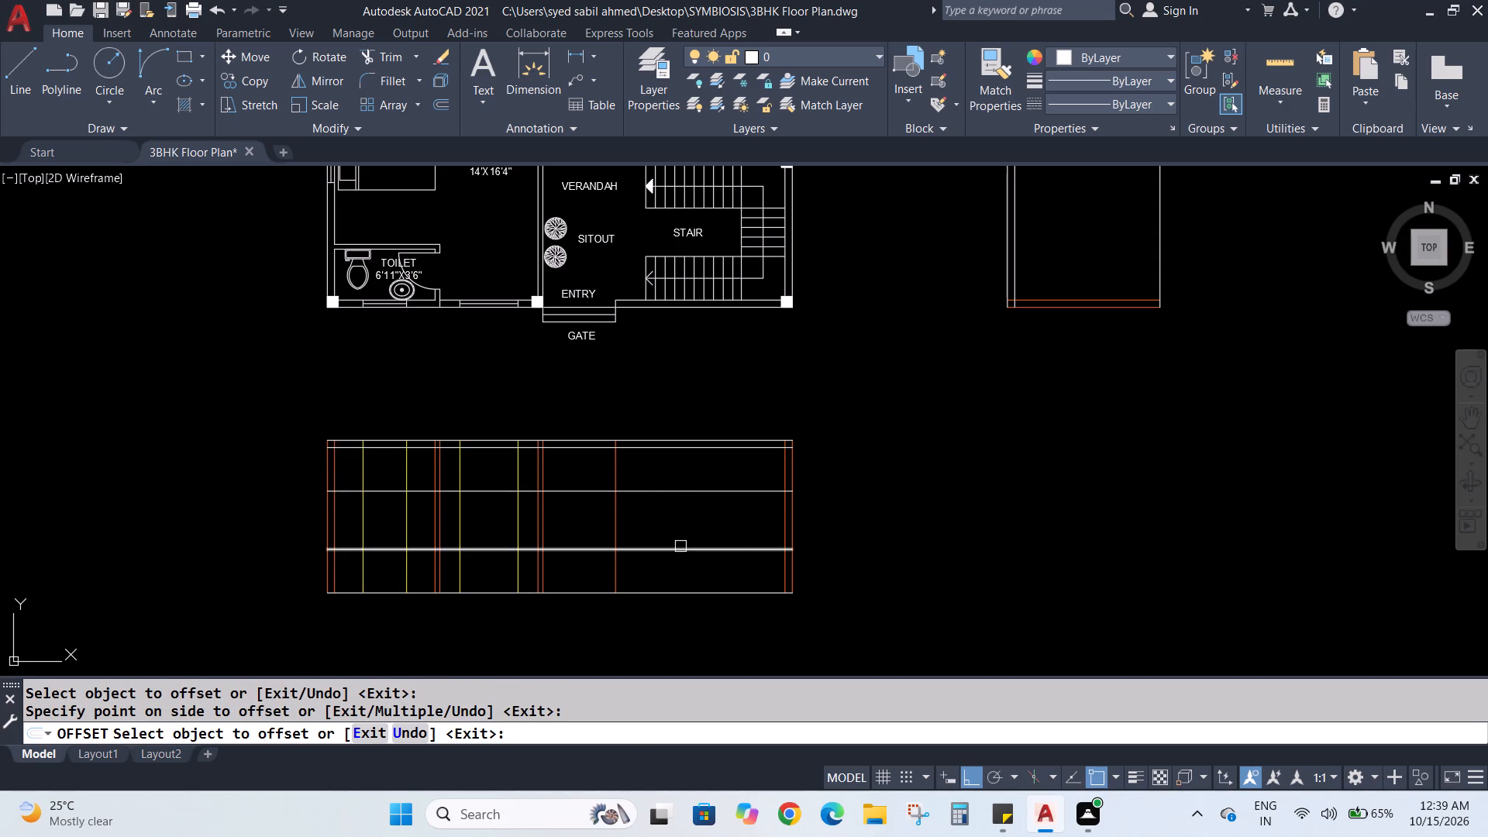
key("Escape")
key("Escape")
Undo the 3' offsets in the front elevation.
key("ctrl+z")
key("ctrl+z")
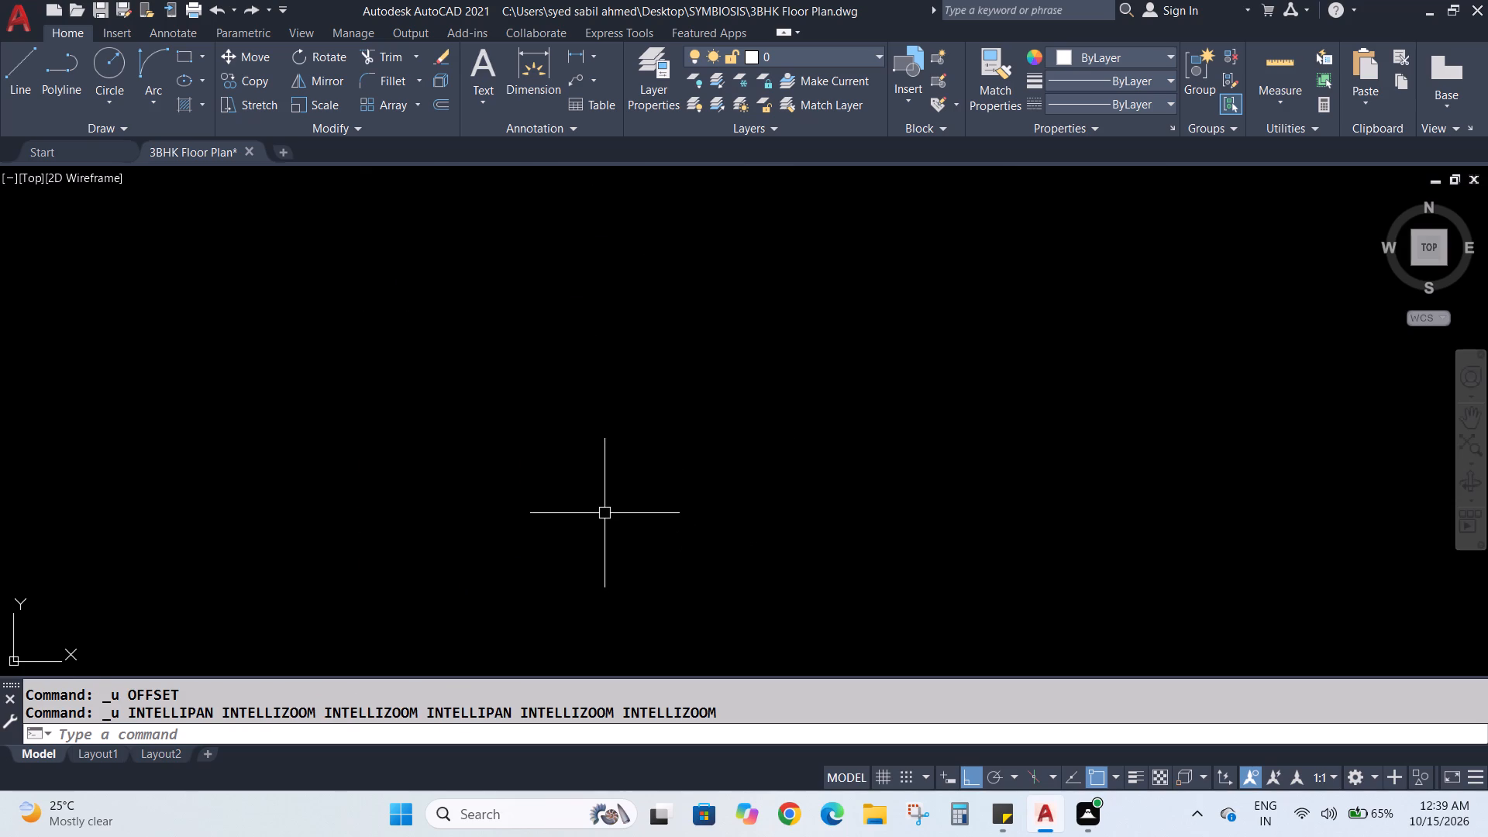
Offset the front elevation's second horizontal line 3' downward and its bottom line 3' upward.
scroll(619, 495, "down", 7)
scroll(663, 656, "up", 3)
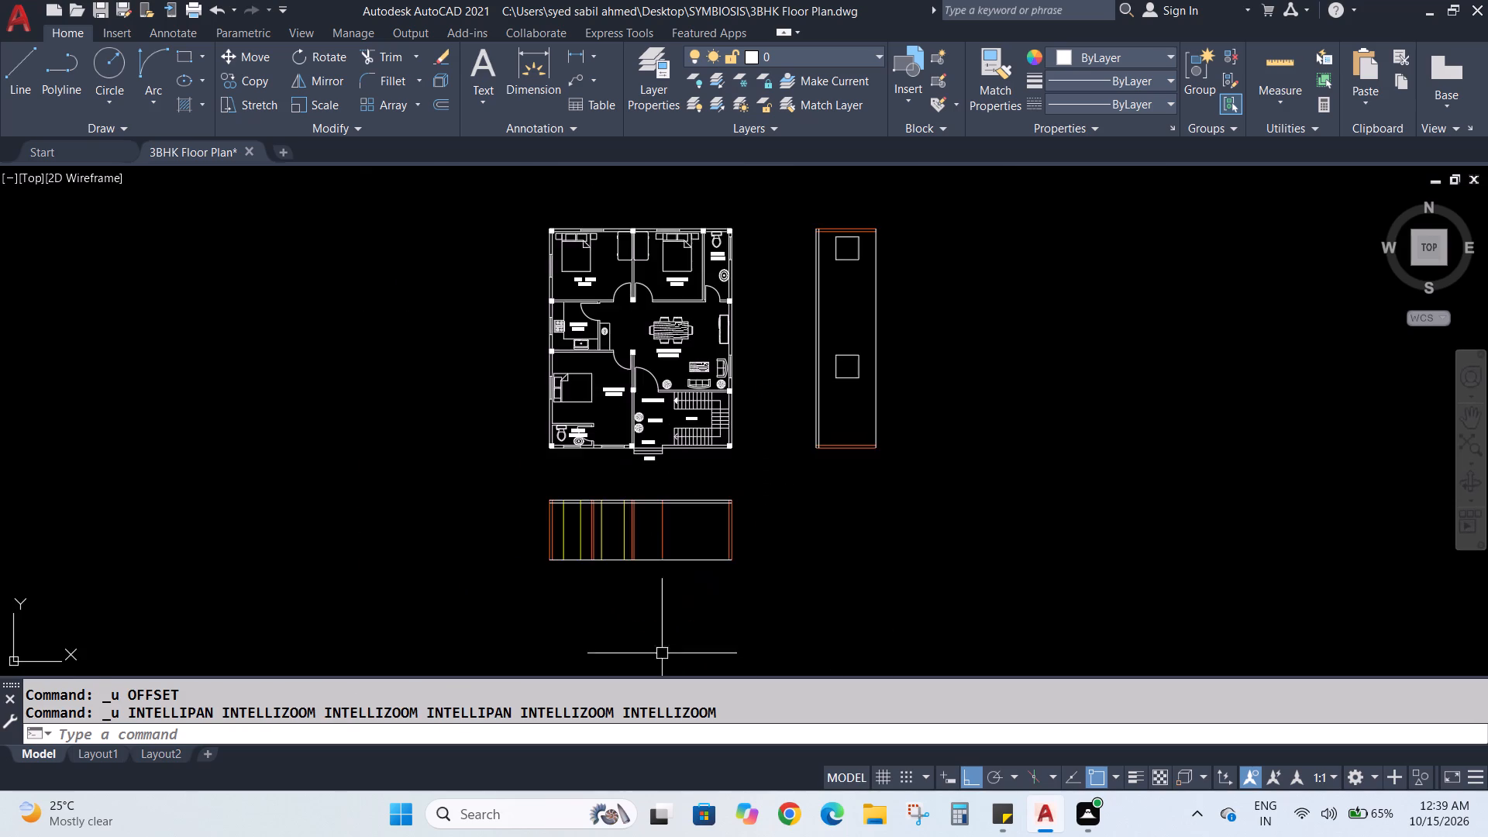
scroll(654, 616, "up", 2)
key("z")
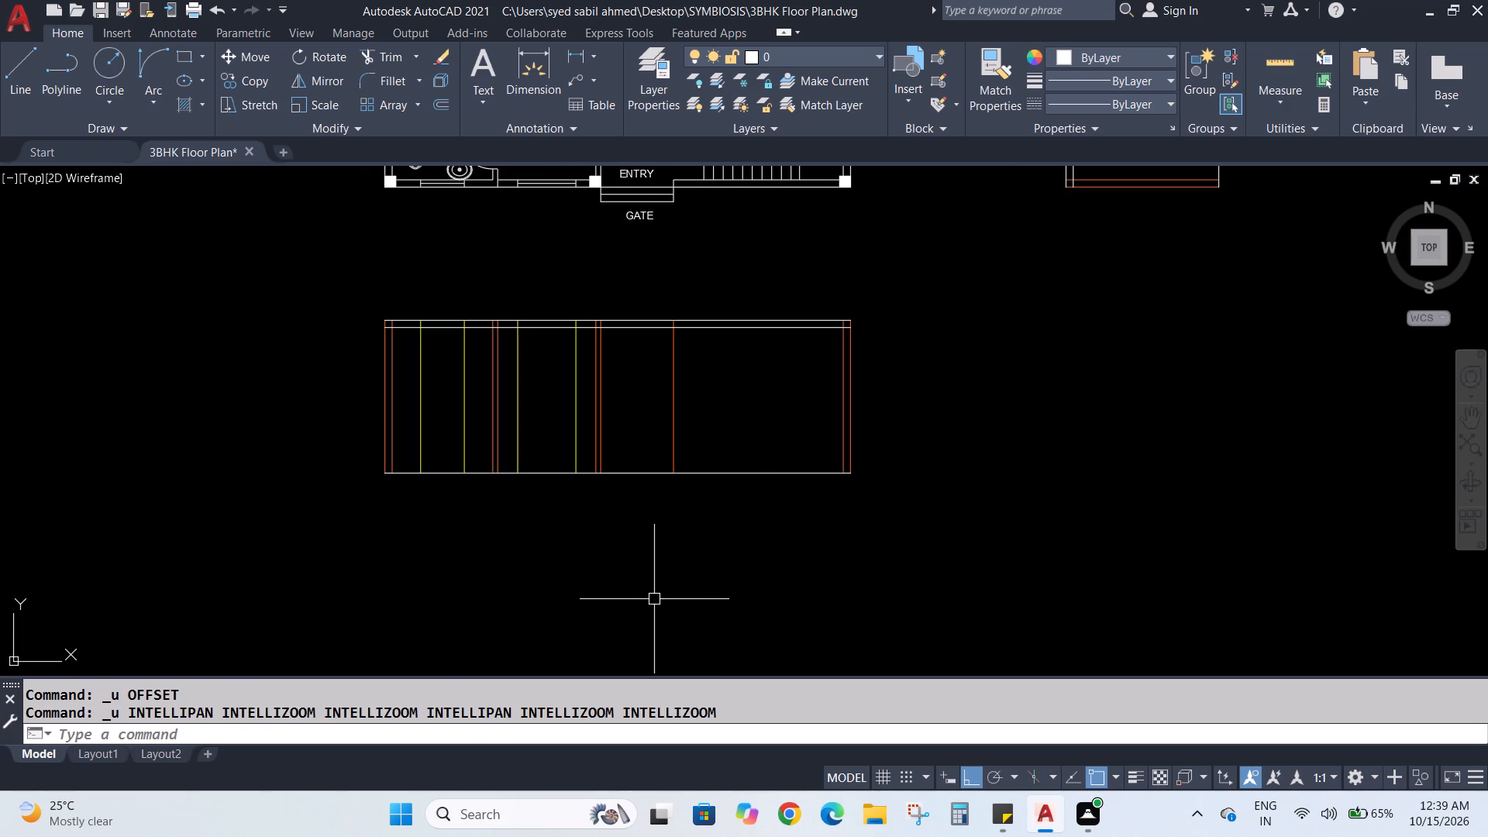
key("Return")
key("e")
key("Return")
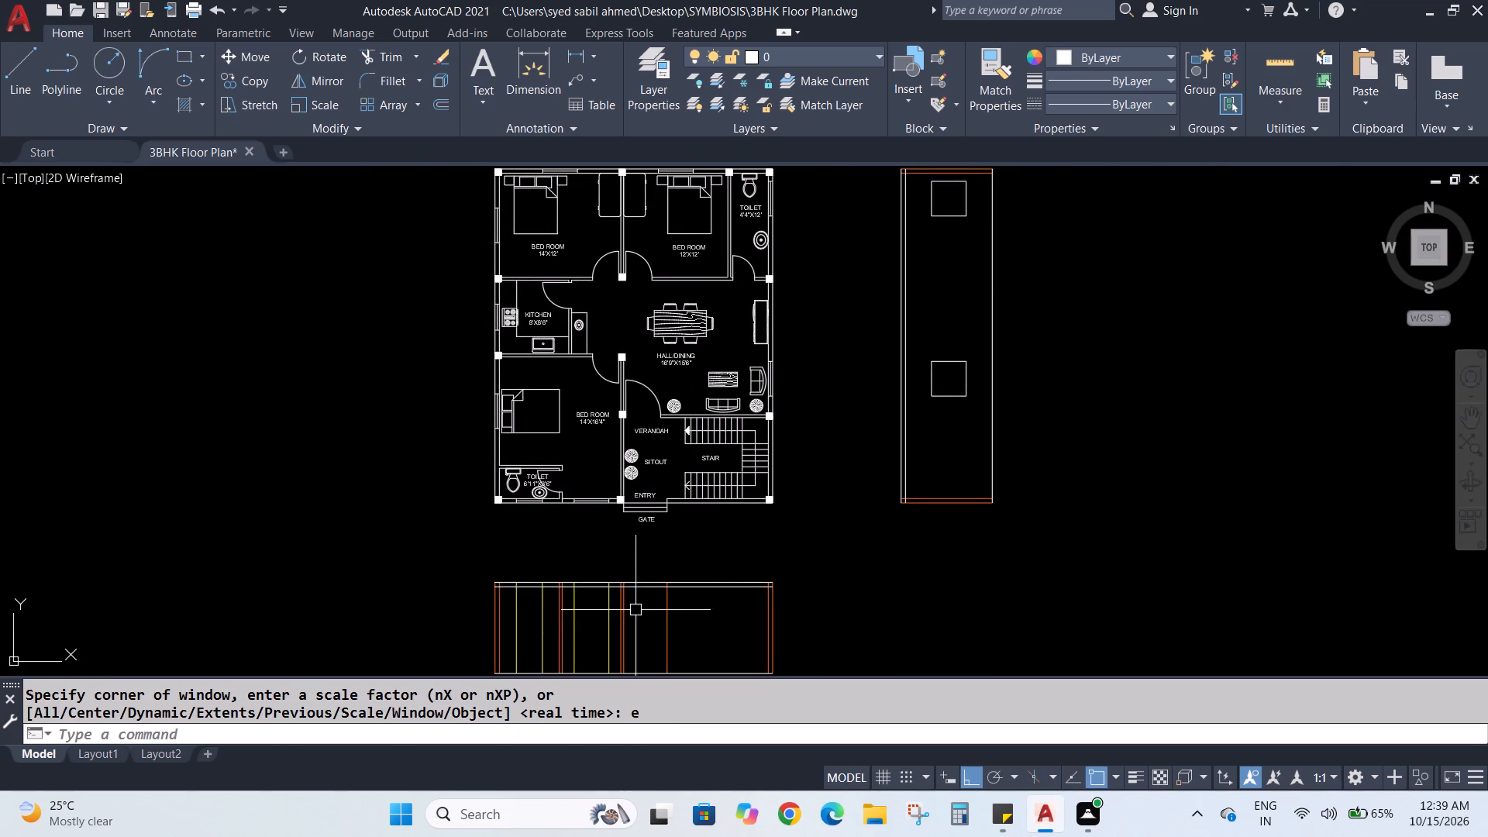
scroll(618, 606, "up", 2)
middle_click_drag(627, 608, 678, 338)
scroll(695, 361, "up", 2)
scroll(708, 384, "down", 1)
key("Escape")
key("Escape")
key("o")
key("Return")
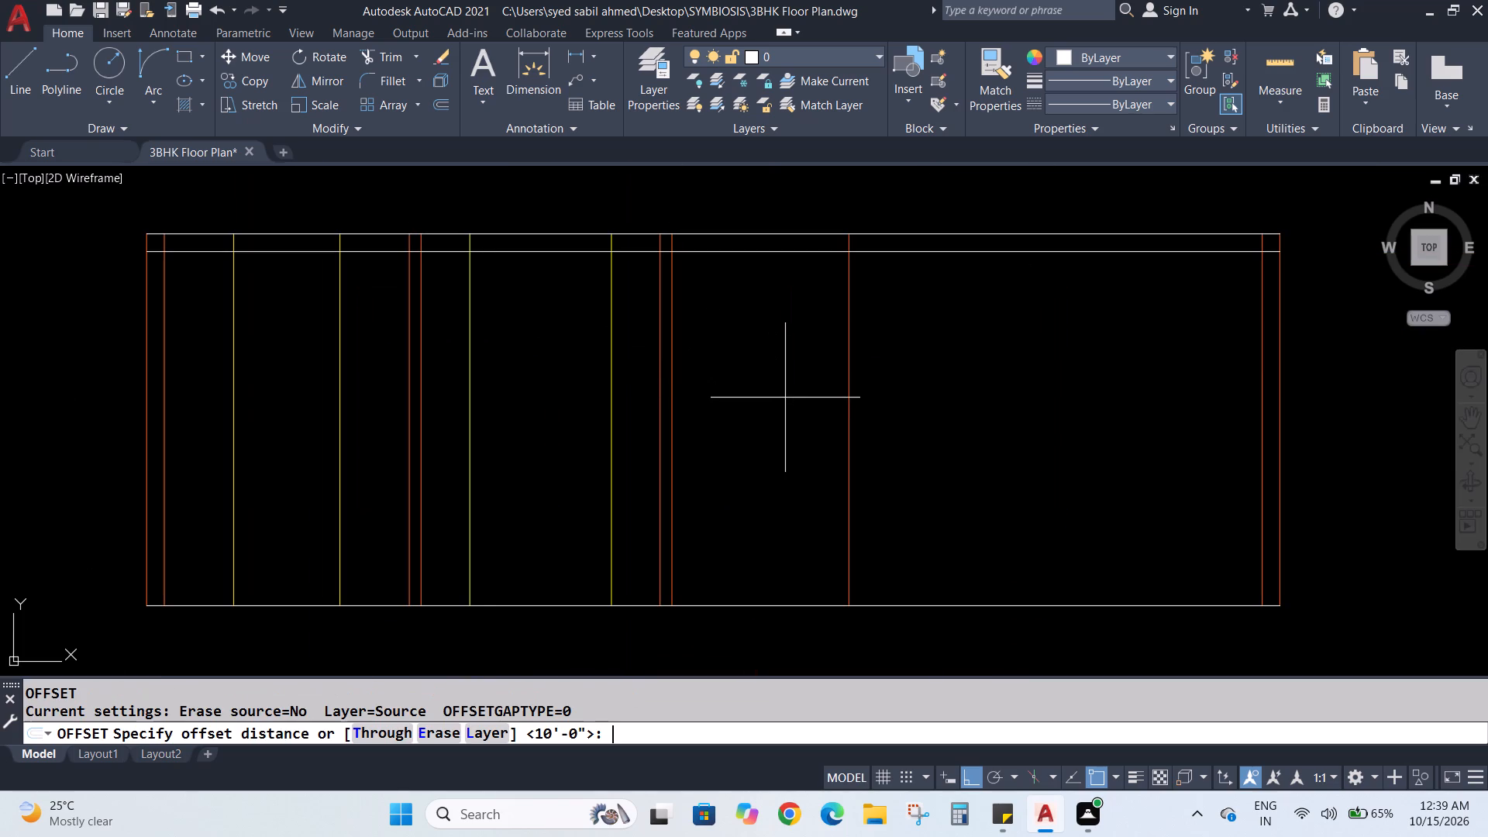
type("3'")
key("Return")
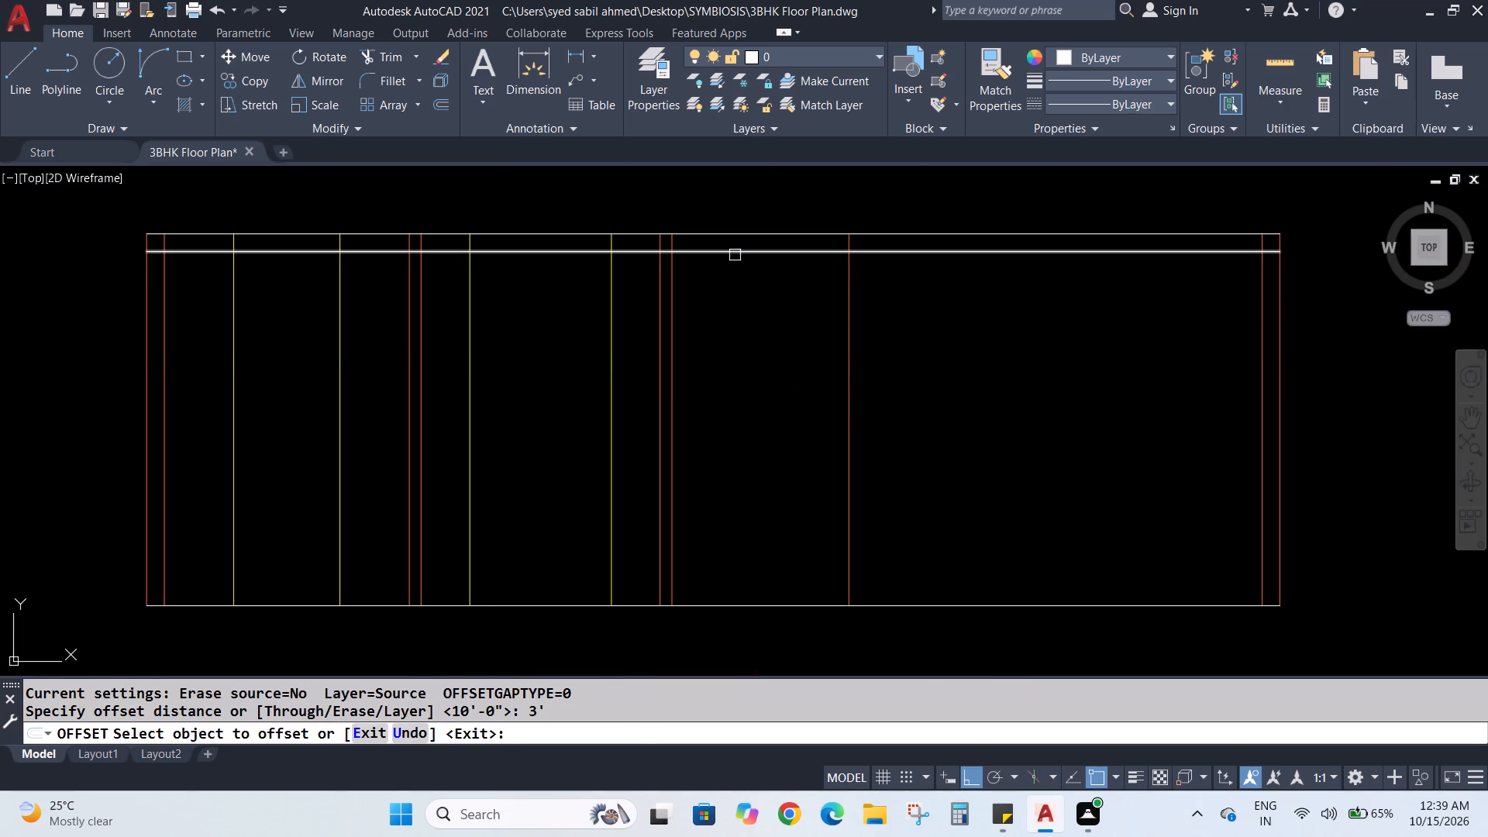
left_click(735, 255)
left_click(727, 328)
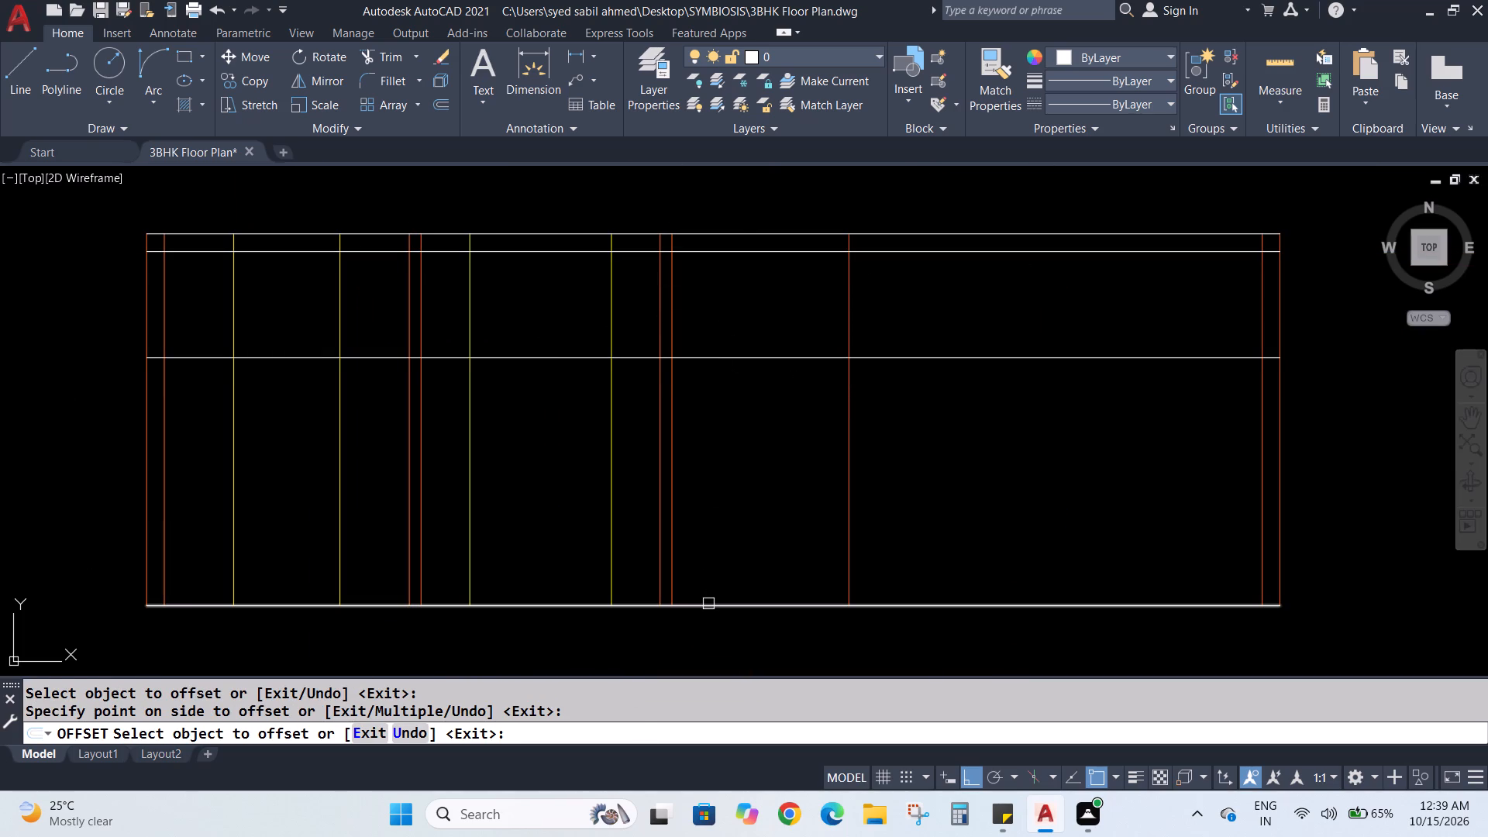
left_click(708, 604)
left_click(723, 477)
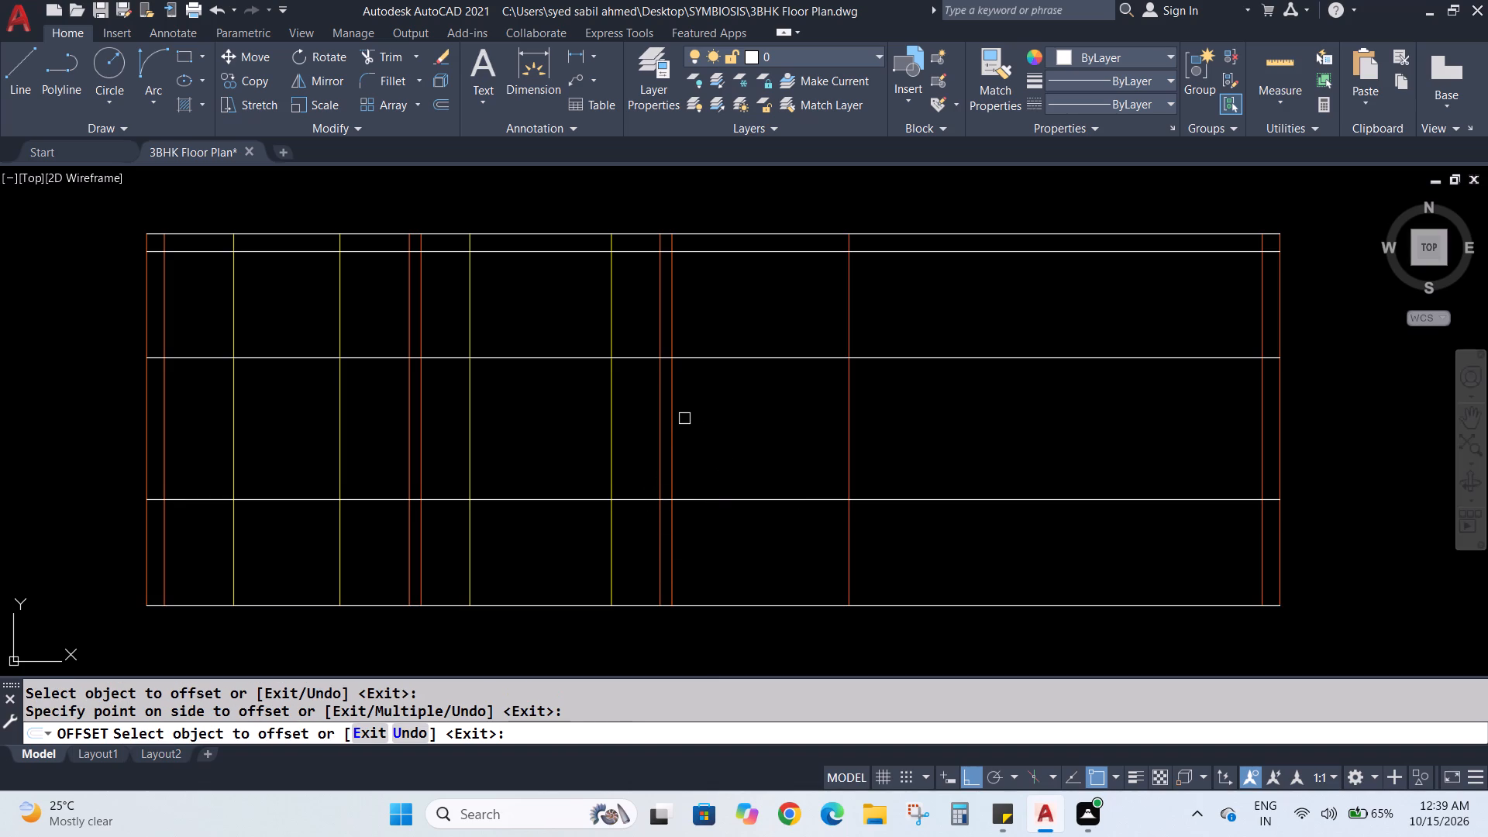
scroll(685, 412, "down", 2)
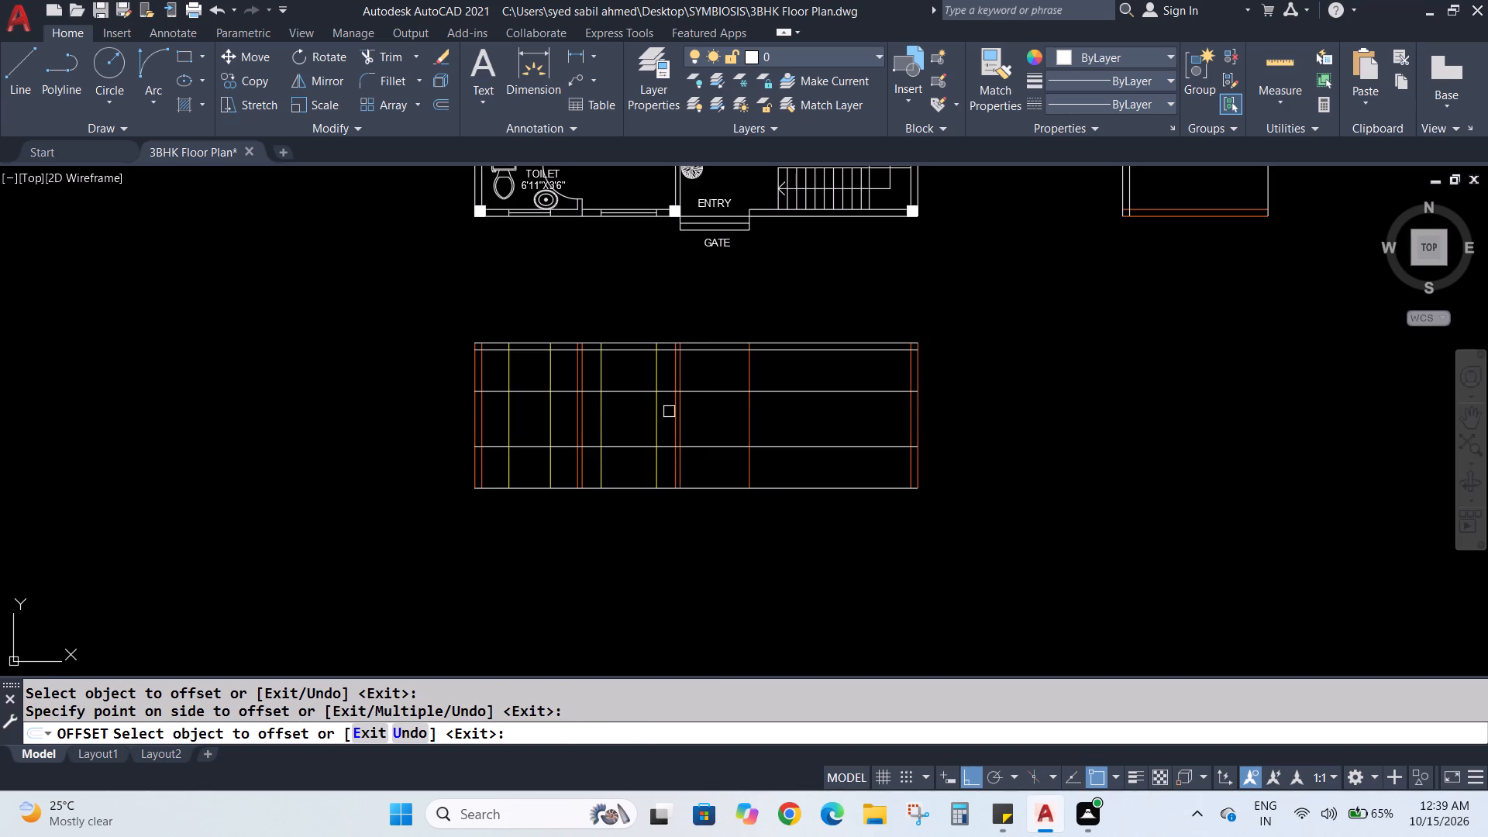
key("Escape")
key("Escape")
Draw the wider front window as a rectangle between the second pair of yellow lines and the two 3' offset lines.
type("re")
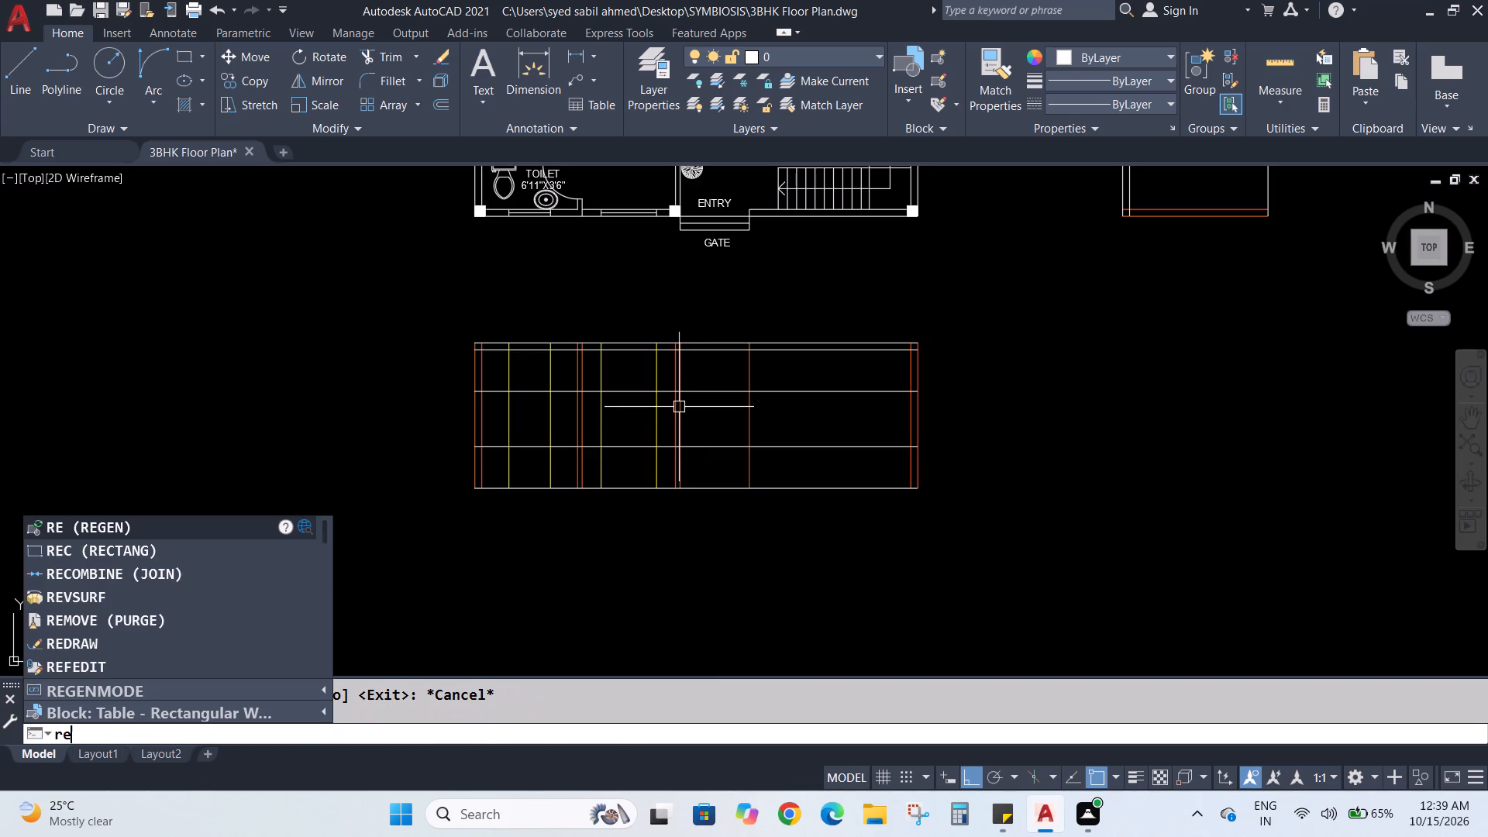
key("c")
key("Return")
scroll(615, 422, "up", 2)
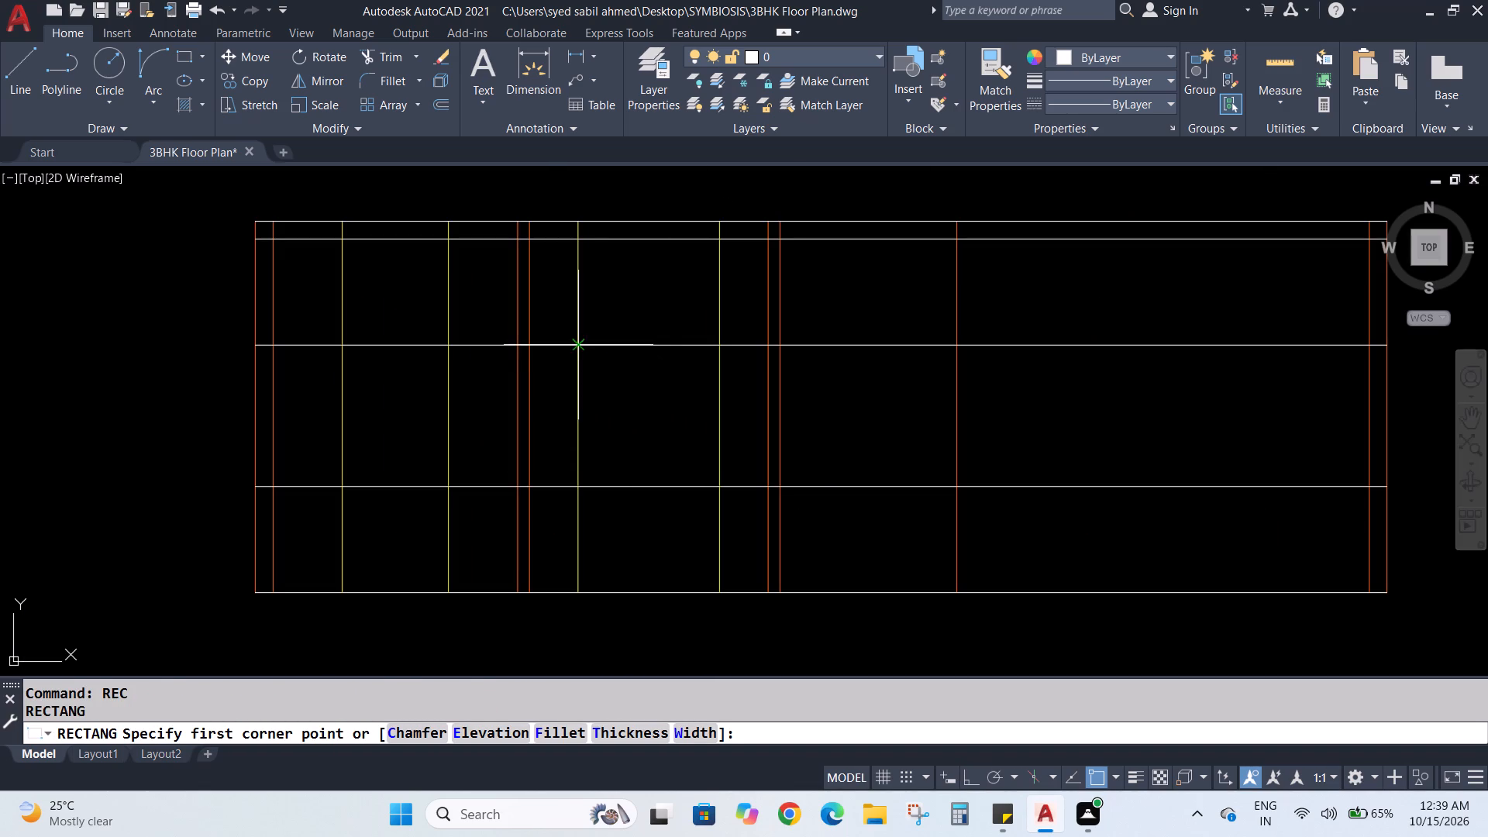
left_click(575, 342)
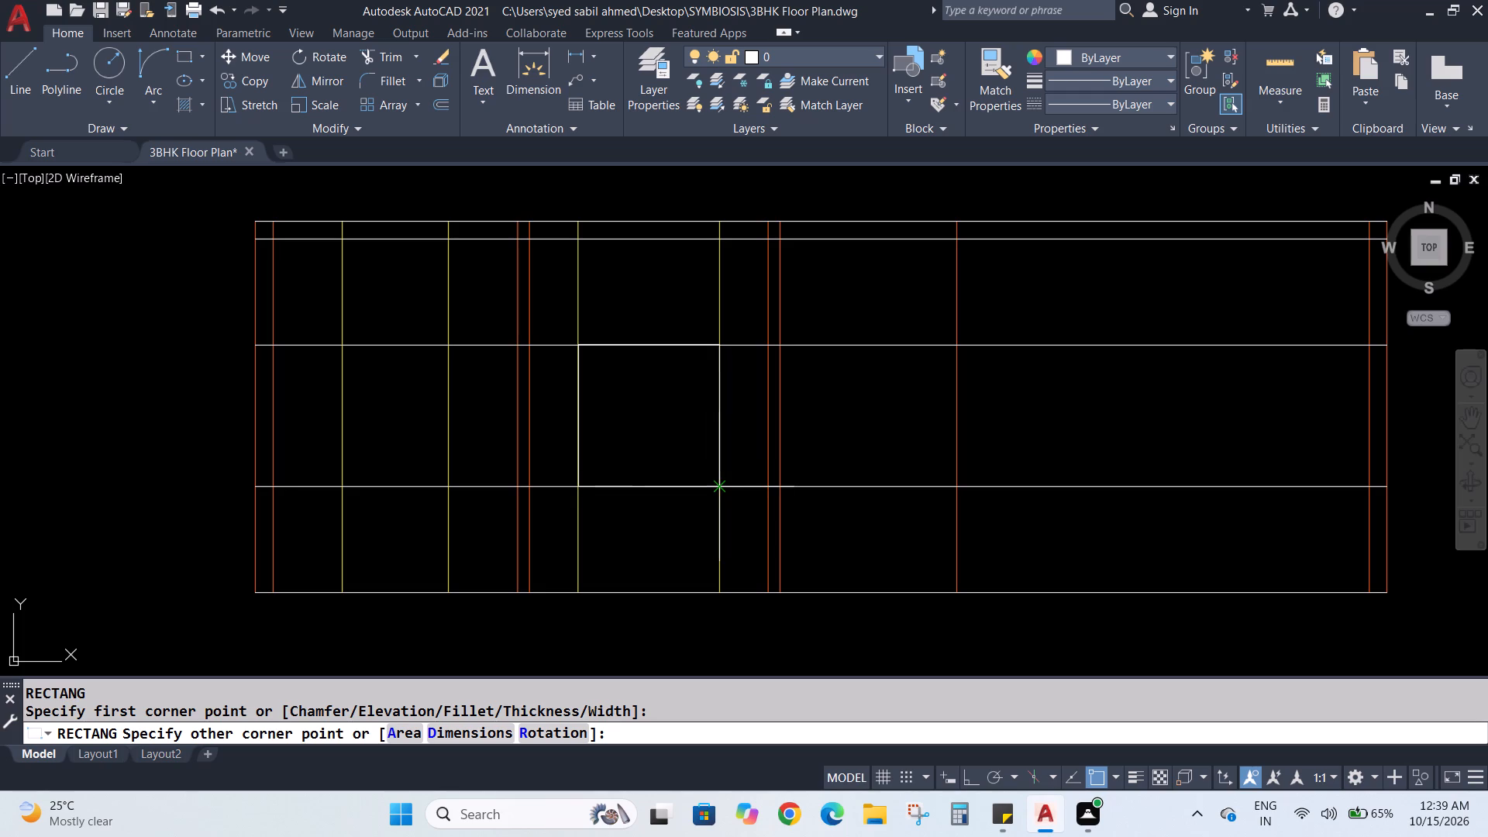
left_click(718, 483)
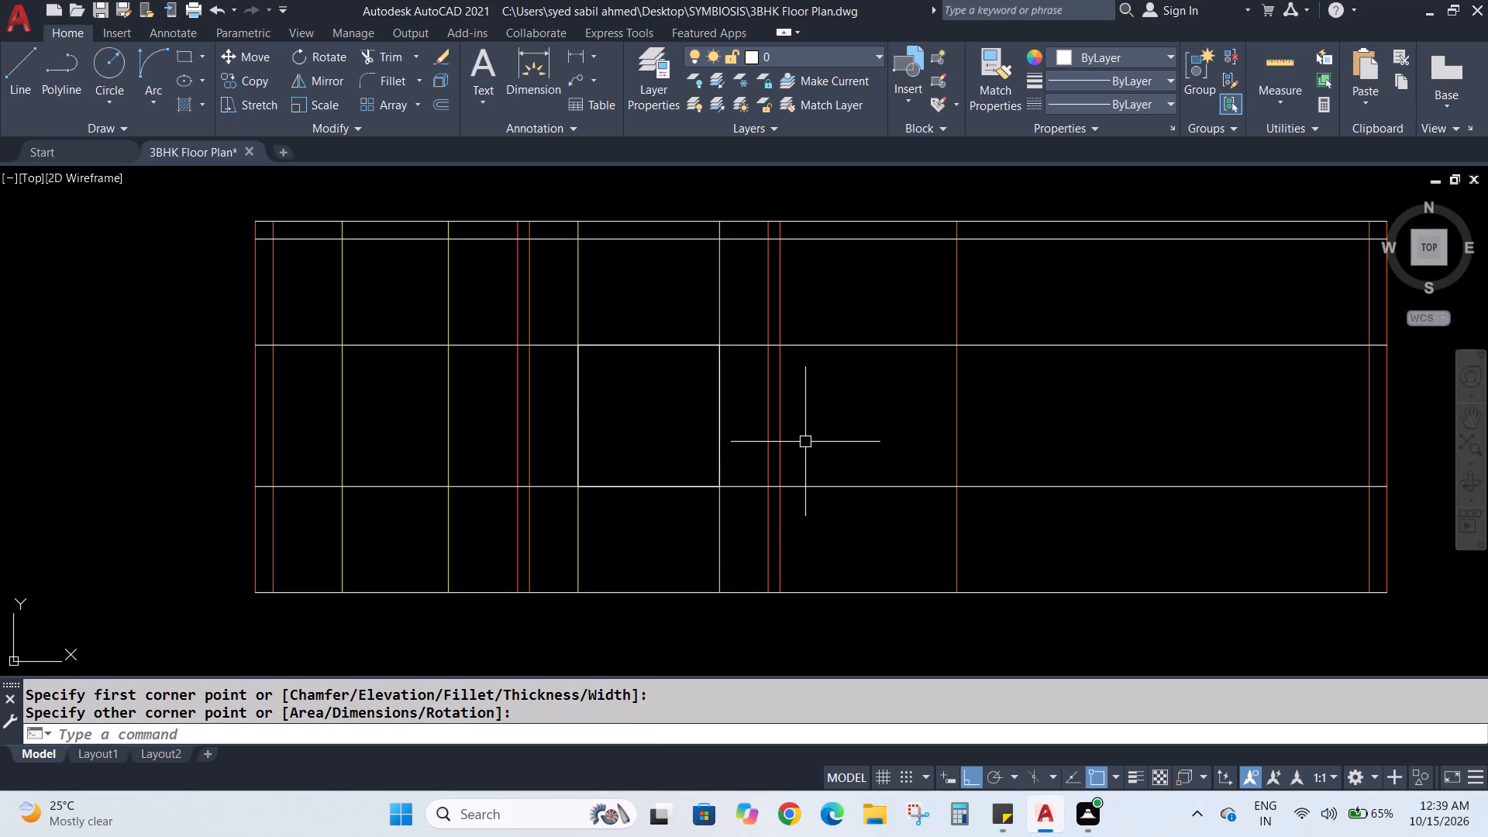
key("Escape")
Erase the two horizontal 3' offset lines running across the front elevation.
left_click(882, 346)
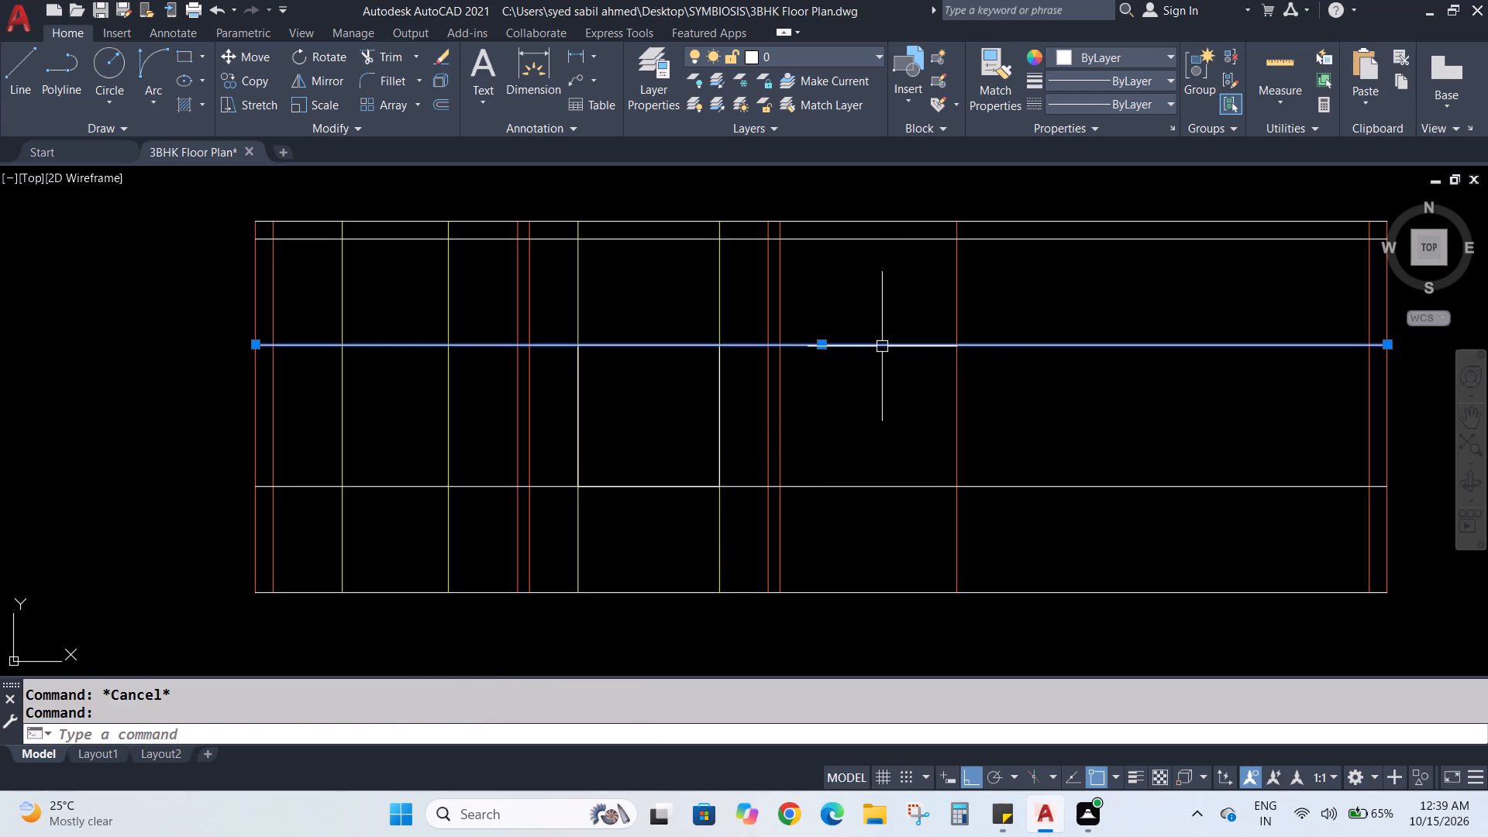
key("Delete")
left_click(873, 487)
key("Delete")
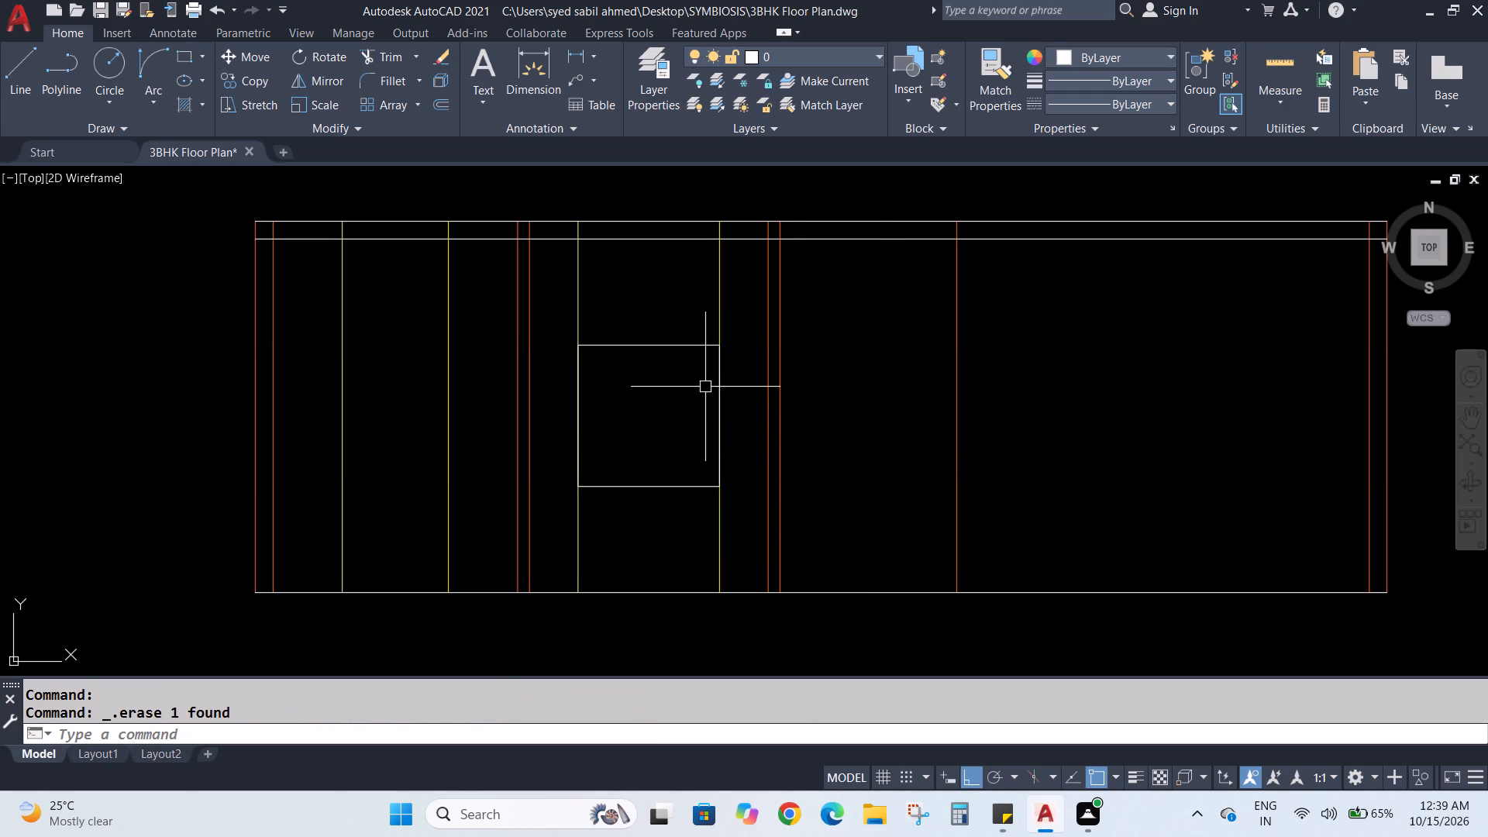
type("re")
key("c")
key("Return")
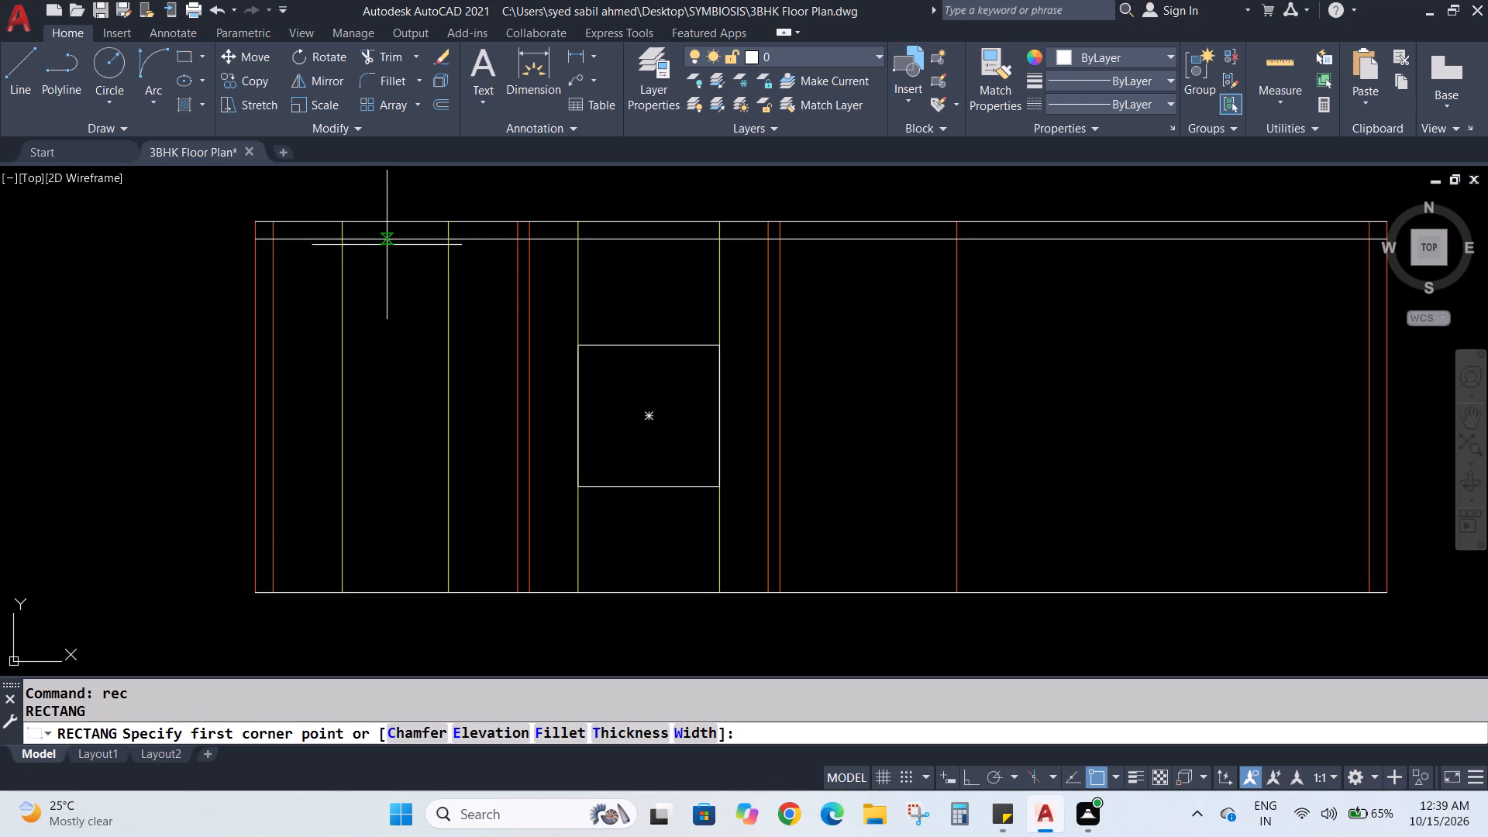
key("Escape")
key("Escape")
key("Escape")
Offset the front elevation's second horizontal line 1' downward.
key("o")
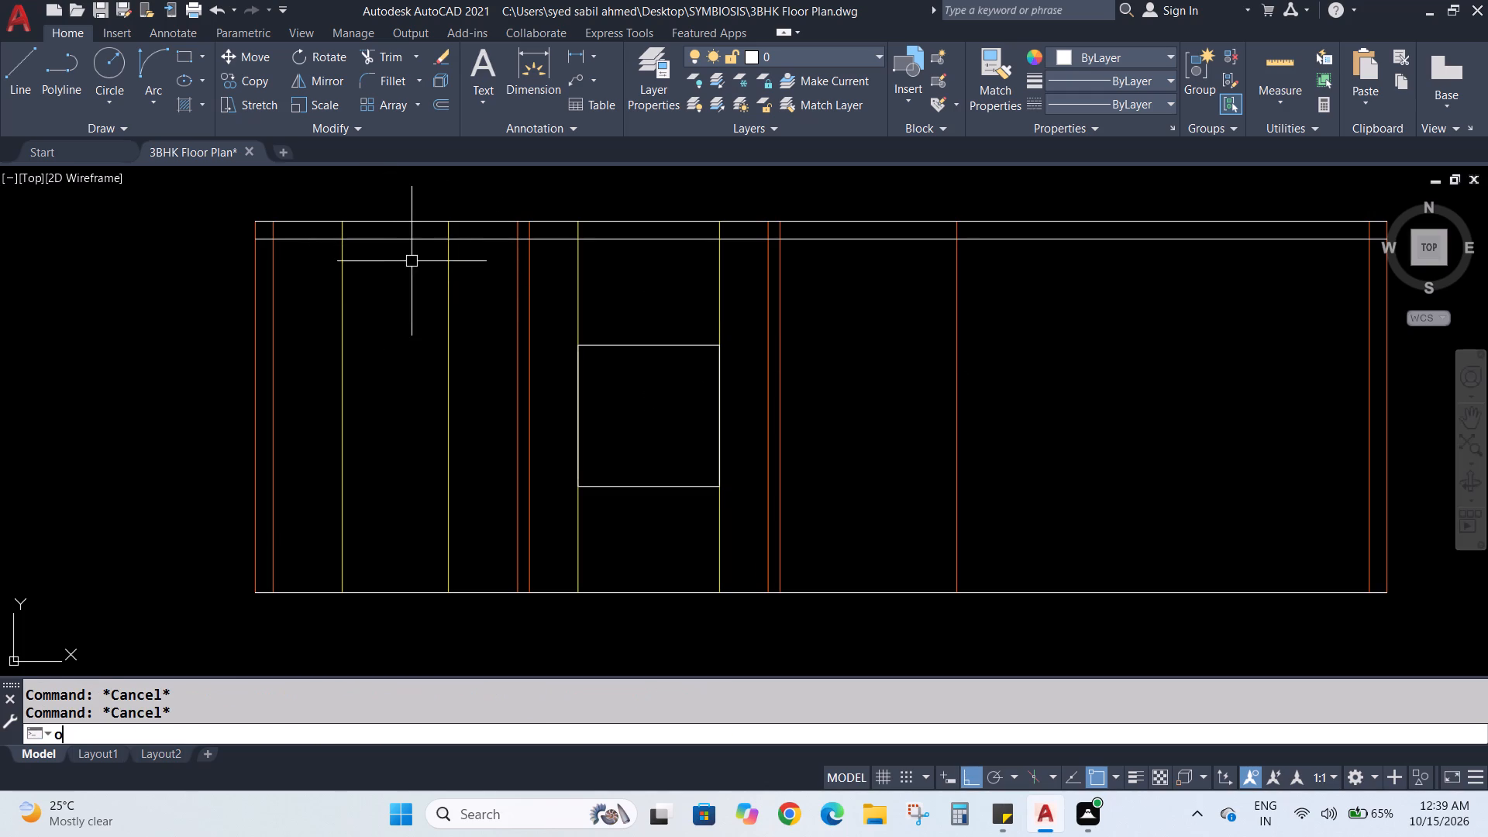
key("Return")
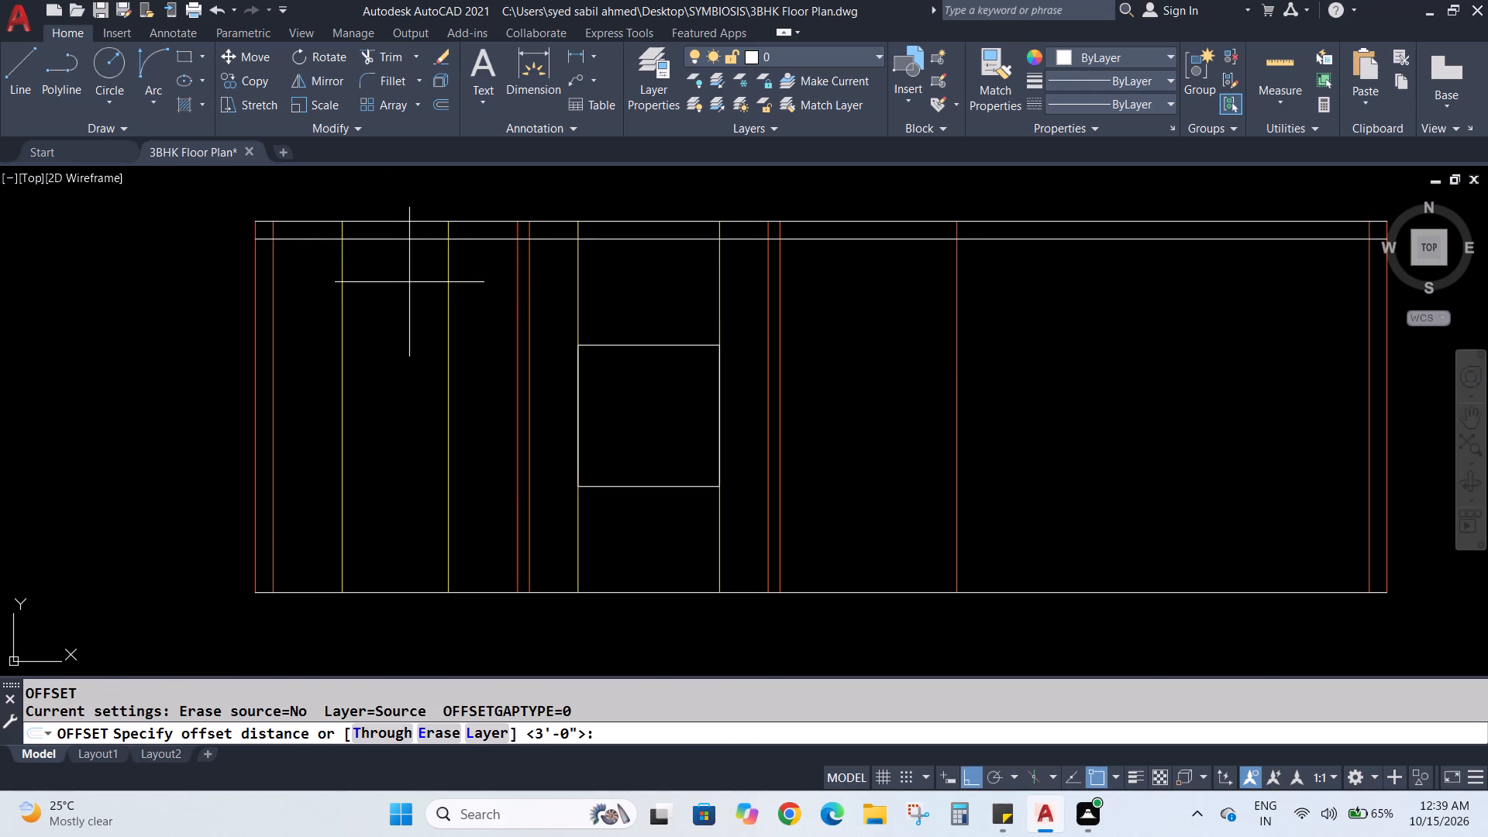
scroll(406, 284, "down", 2)
scroll(383, 306, "up", 2)
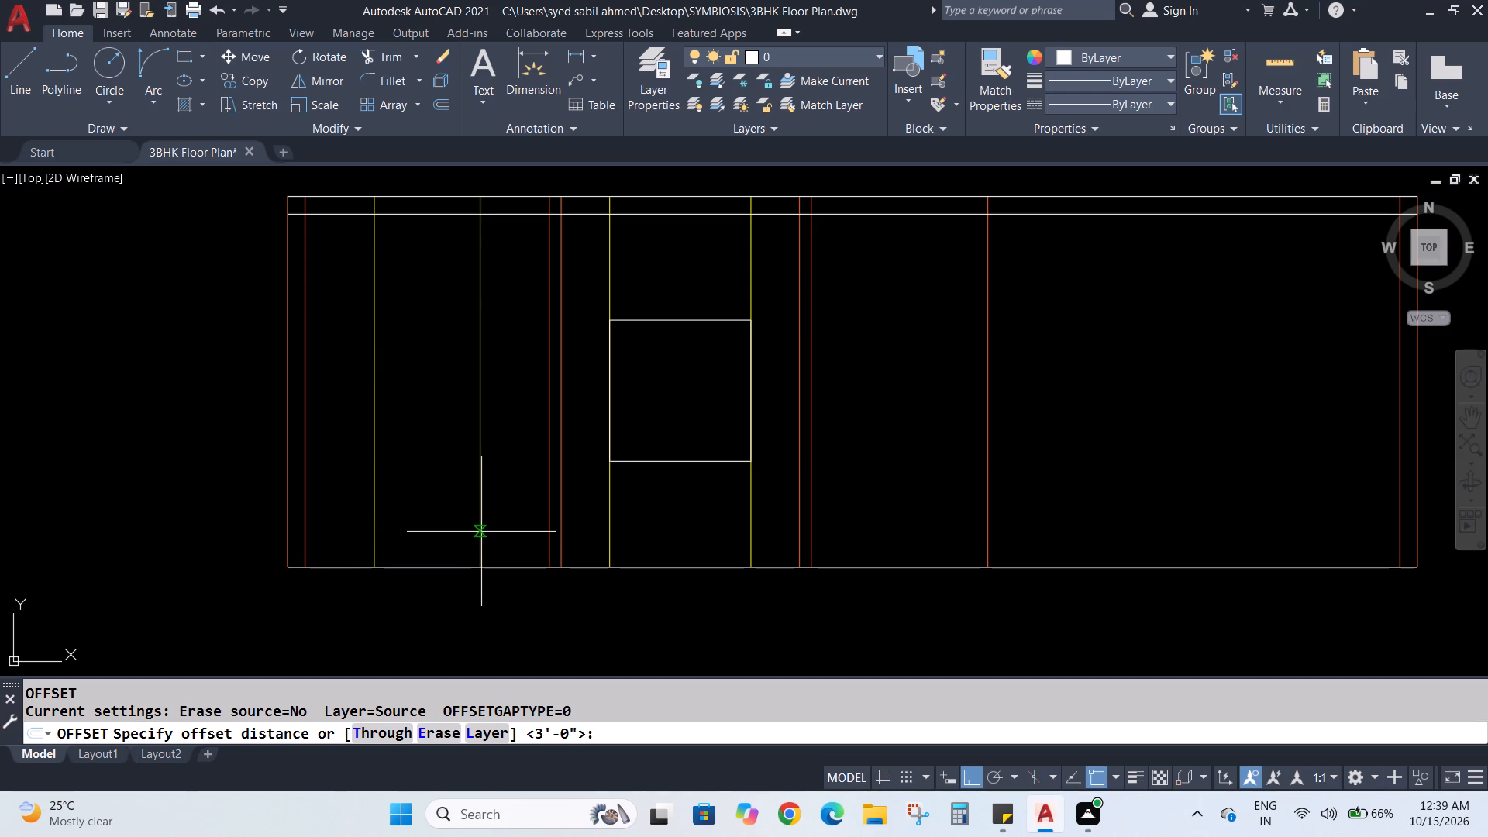
scroll(454, 399, "down", 1)
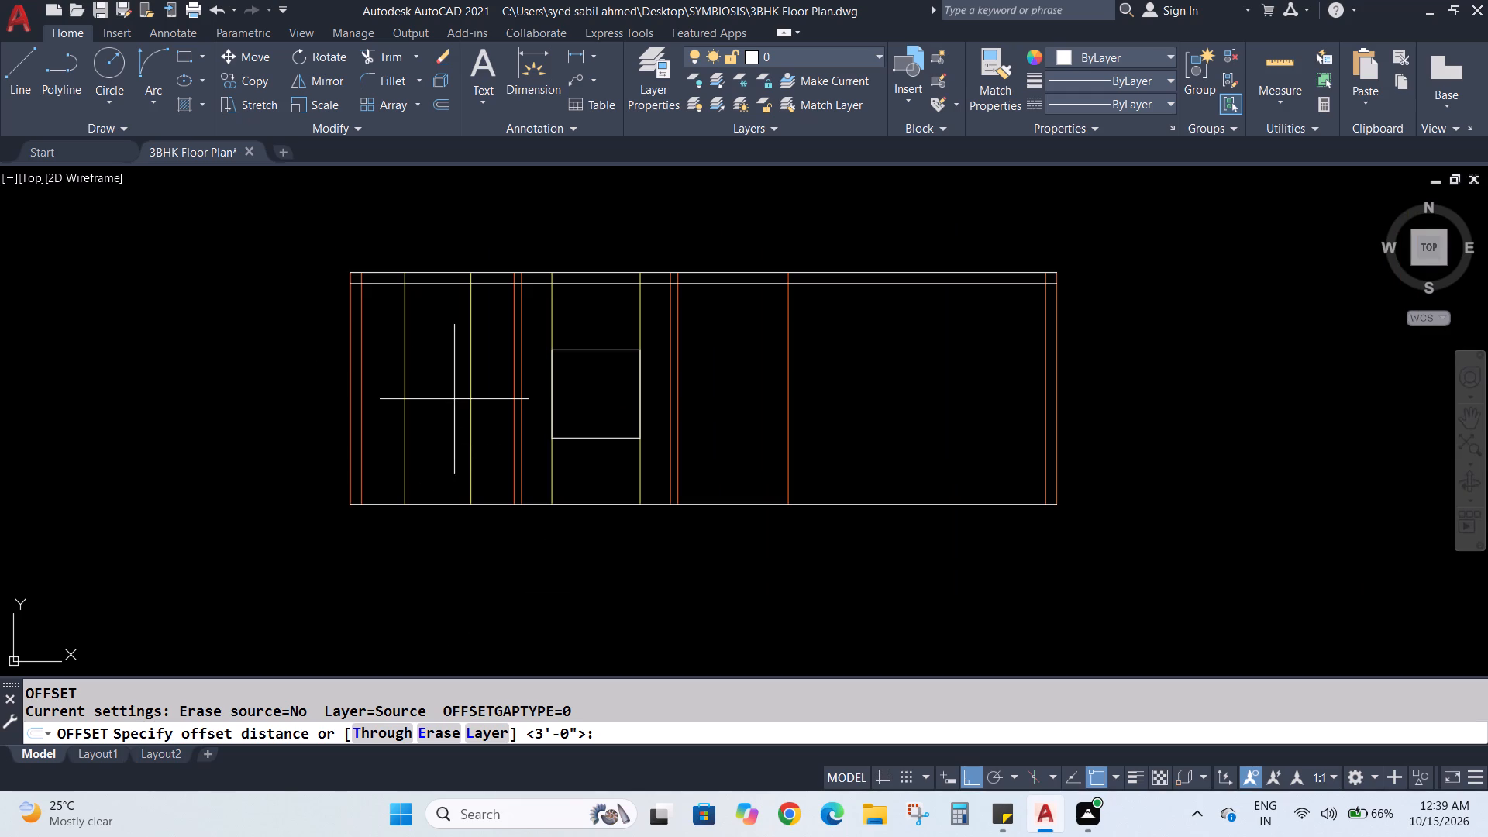
scroll(454, 399, "up", 1)
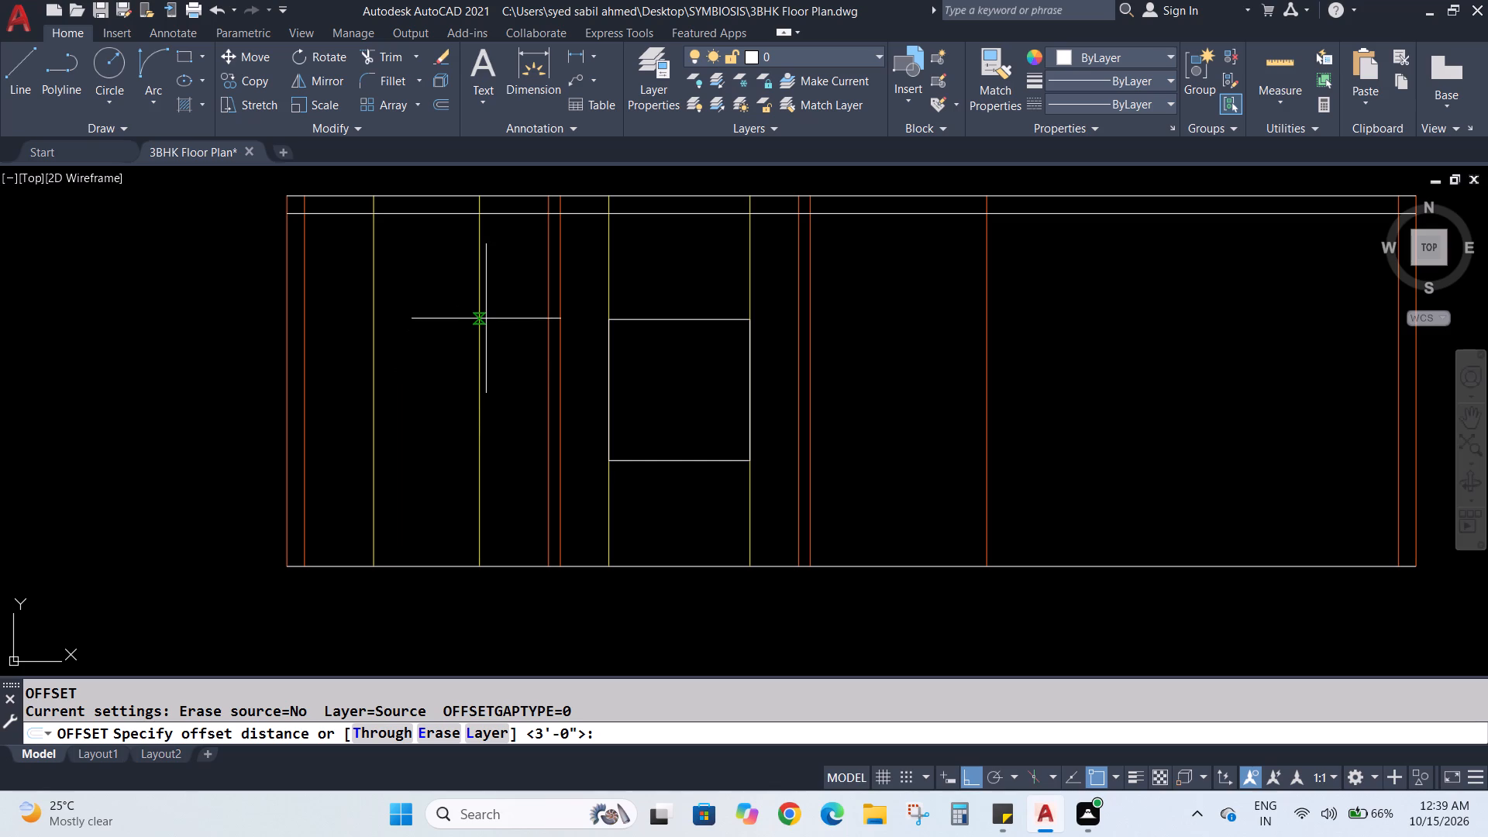
key("1")
key("apostrophe")
key("Return")
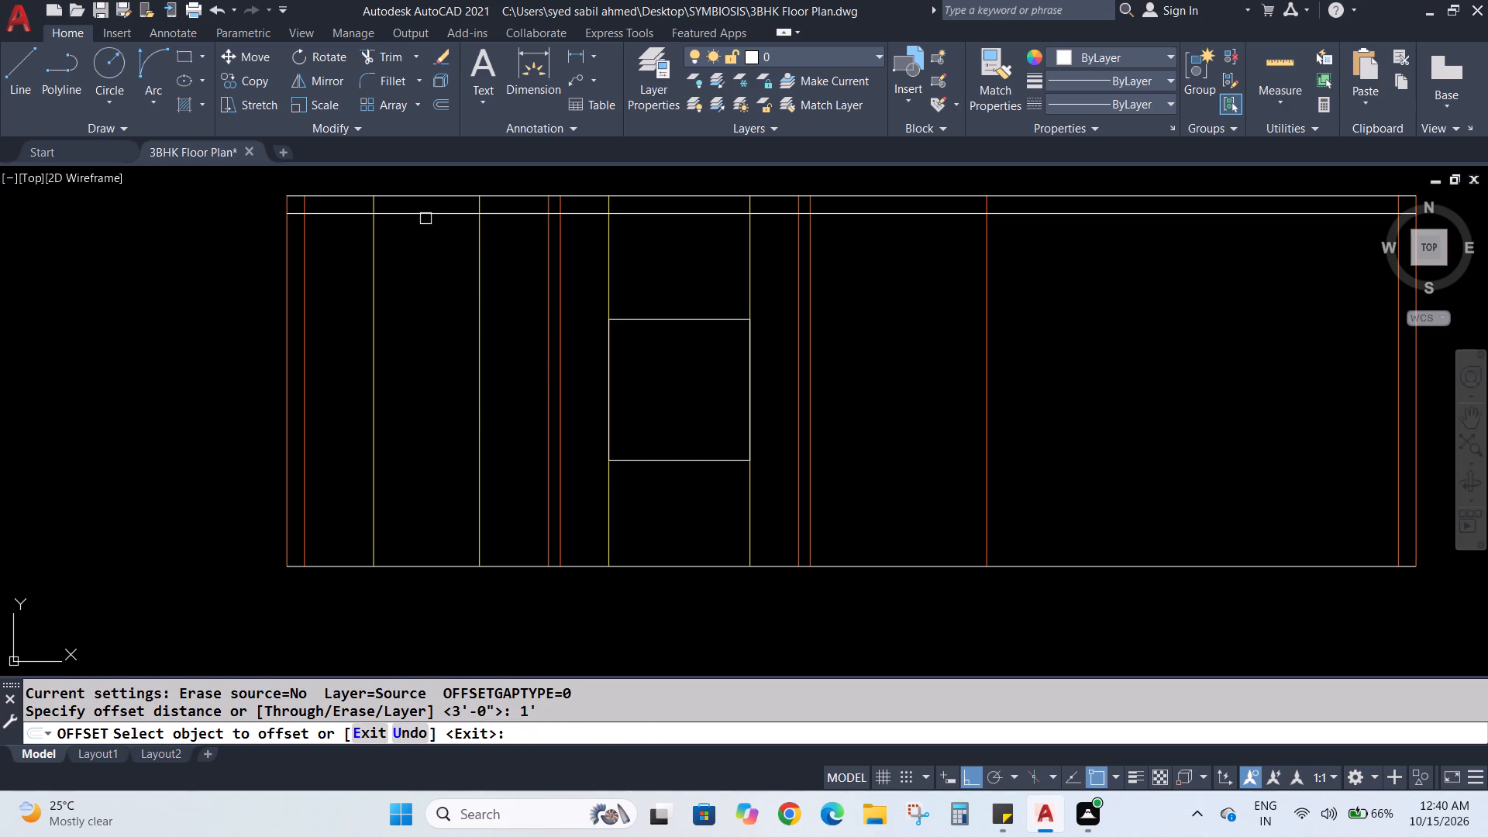
left_click(423, 217)
left_click(427, 317)
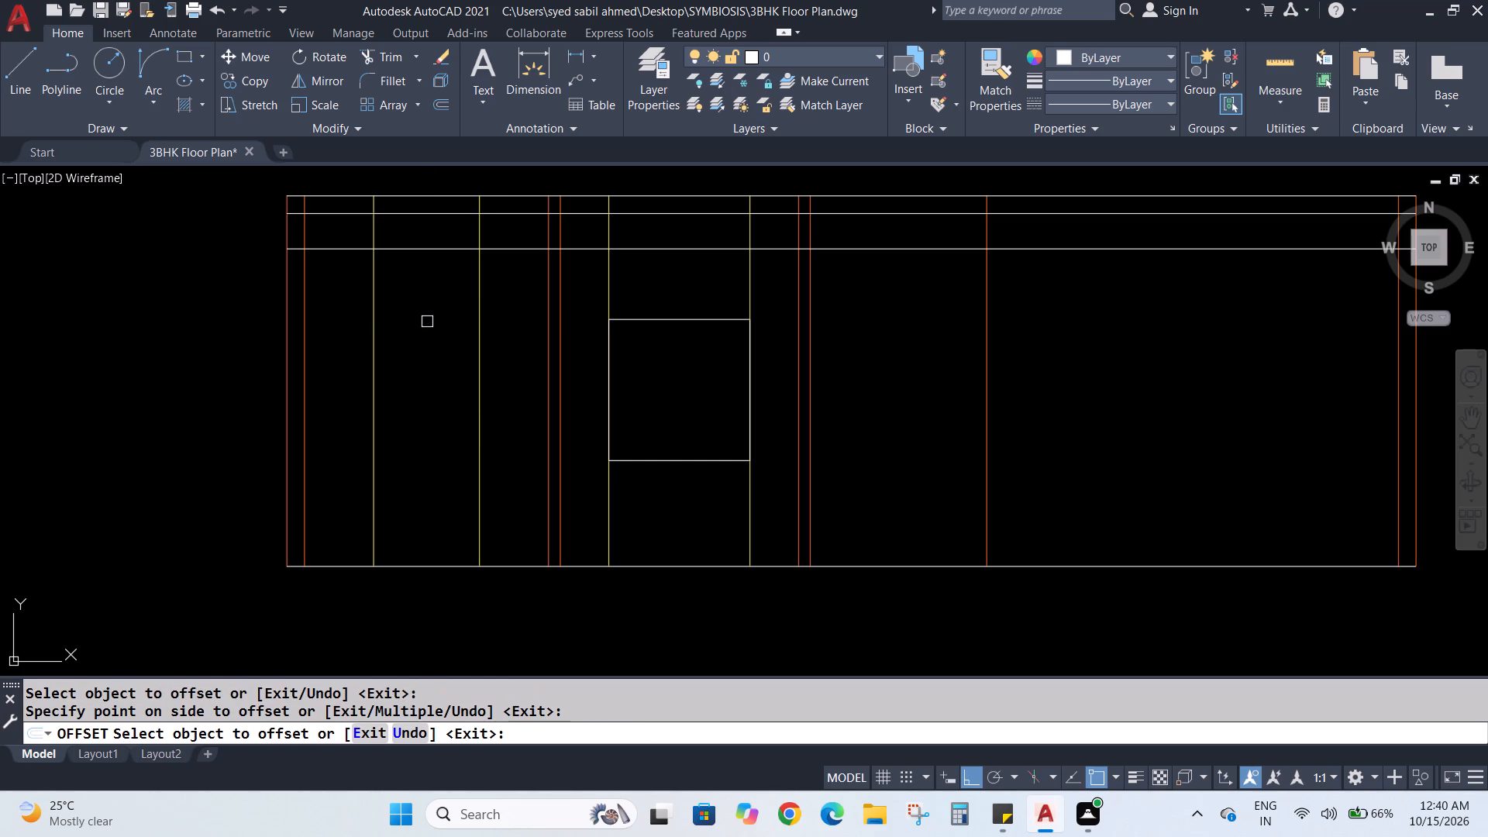
key("Escape")
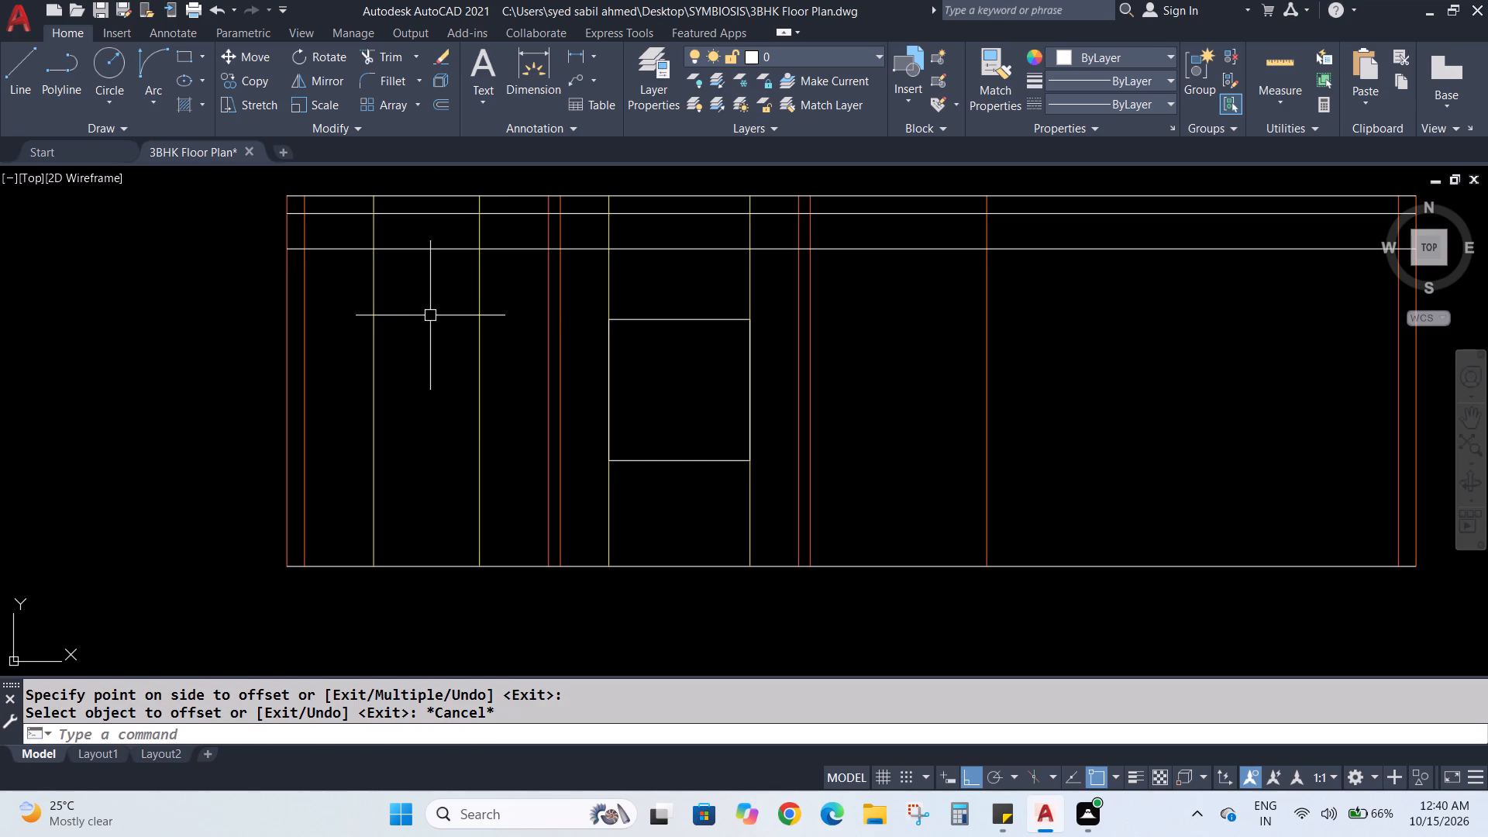
Offset the new 1' offset line in the front elevation a further 2' downward.
key("o")
key("Return")
key("3")
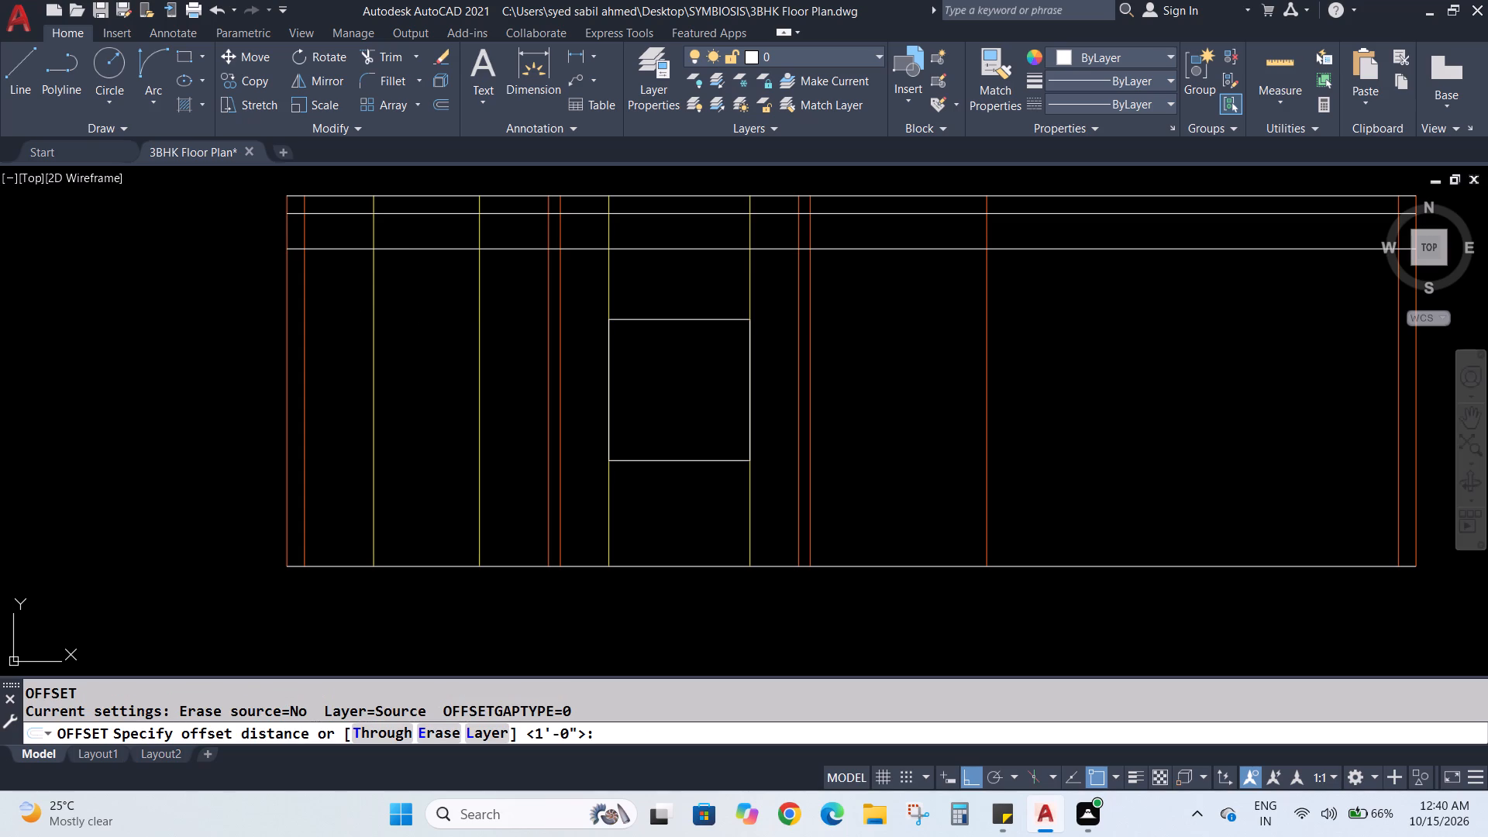
key("BackSpace")
key("2")
key("apostrophe")
key("Return")
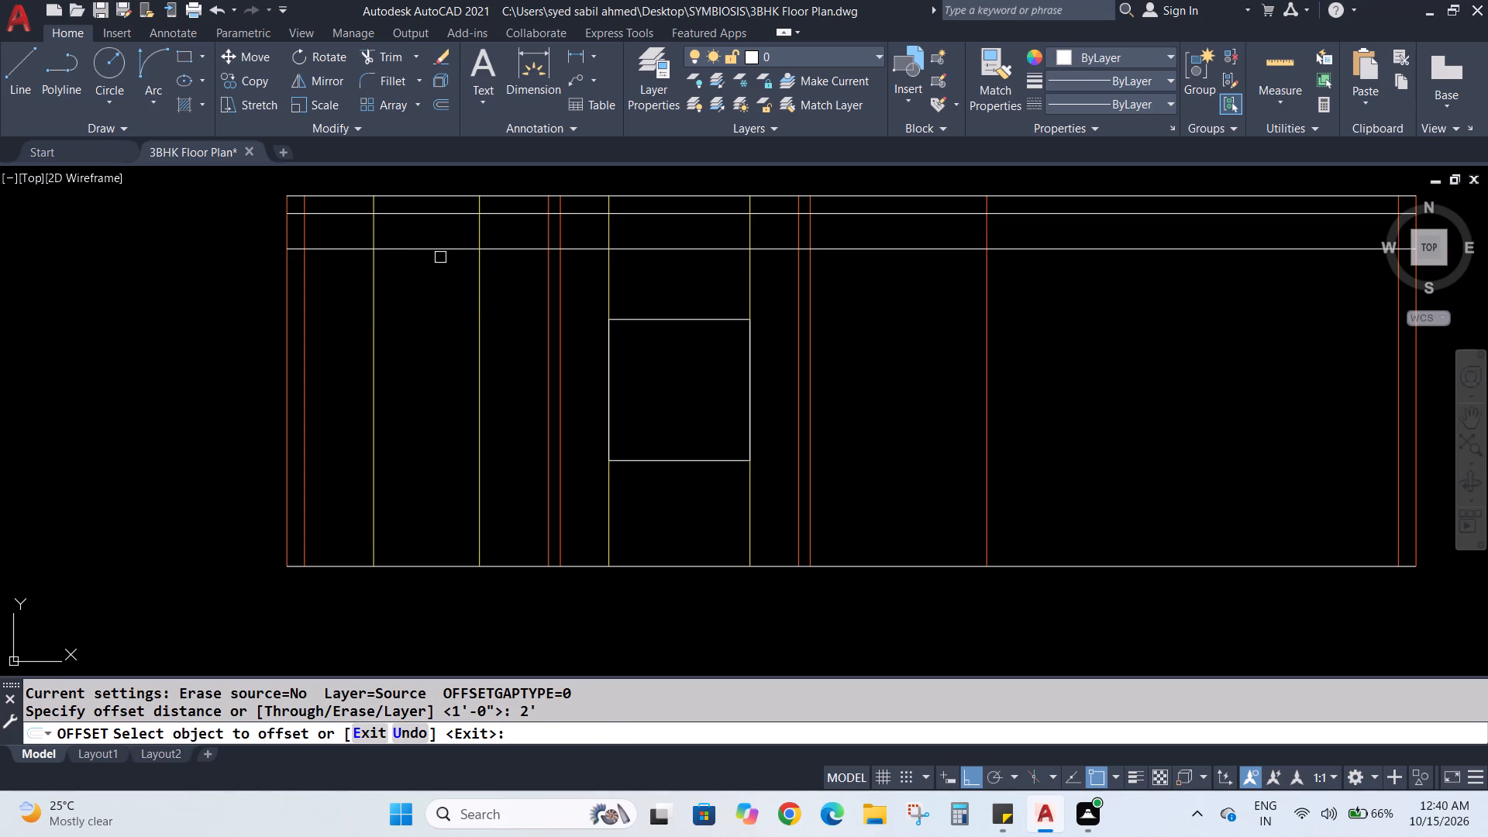
left_click(437, 250)
left_click(428, 303)
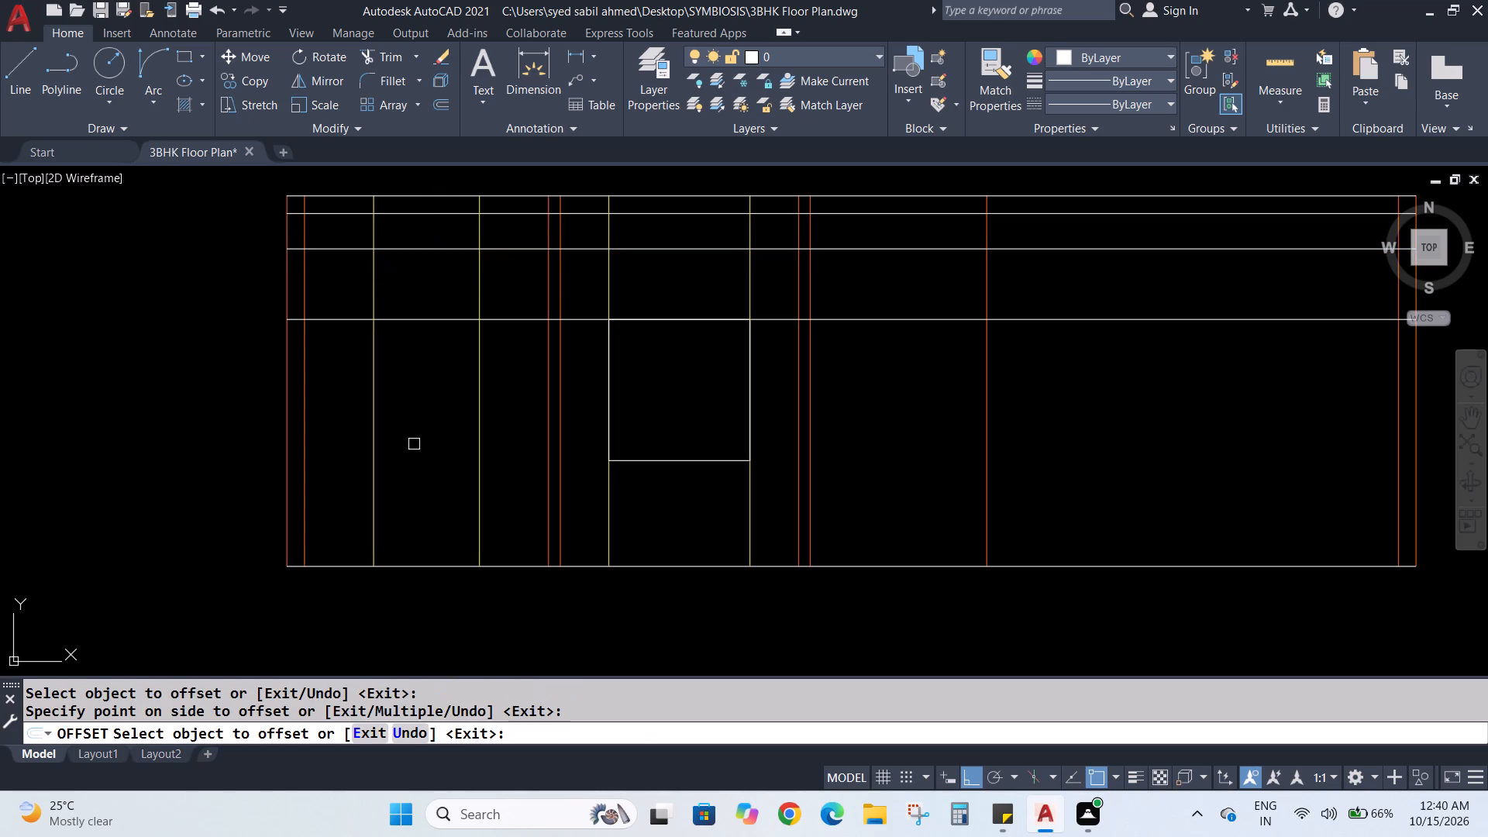
key("Escape")
Draw the small high front window as a rectangle between the first pair of yellow lines and the 1' and 2' offset lines.
type("re")
key("c")
key("Return")
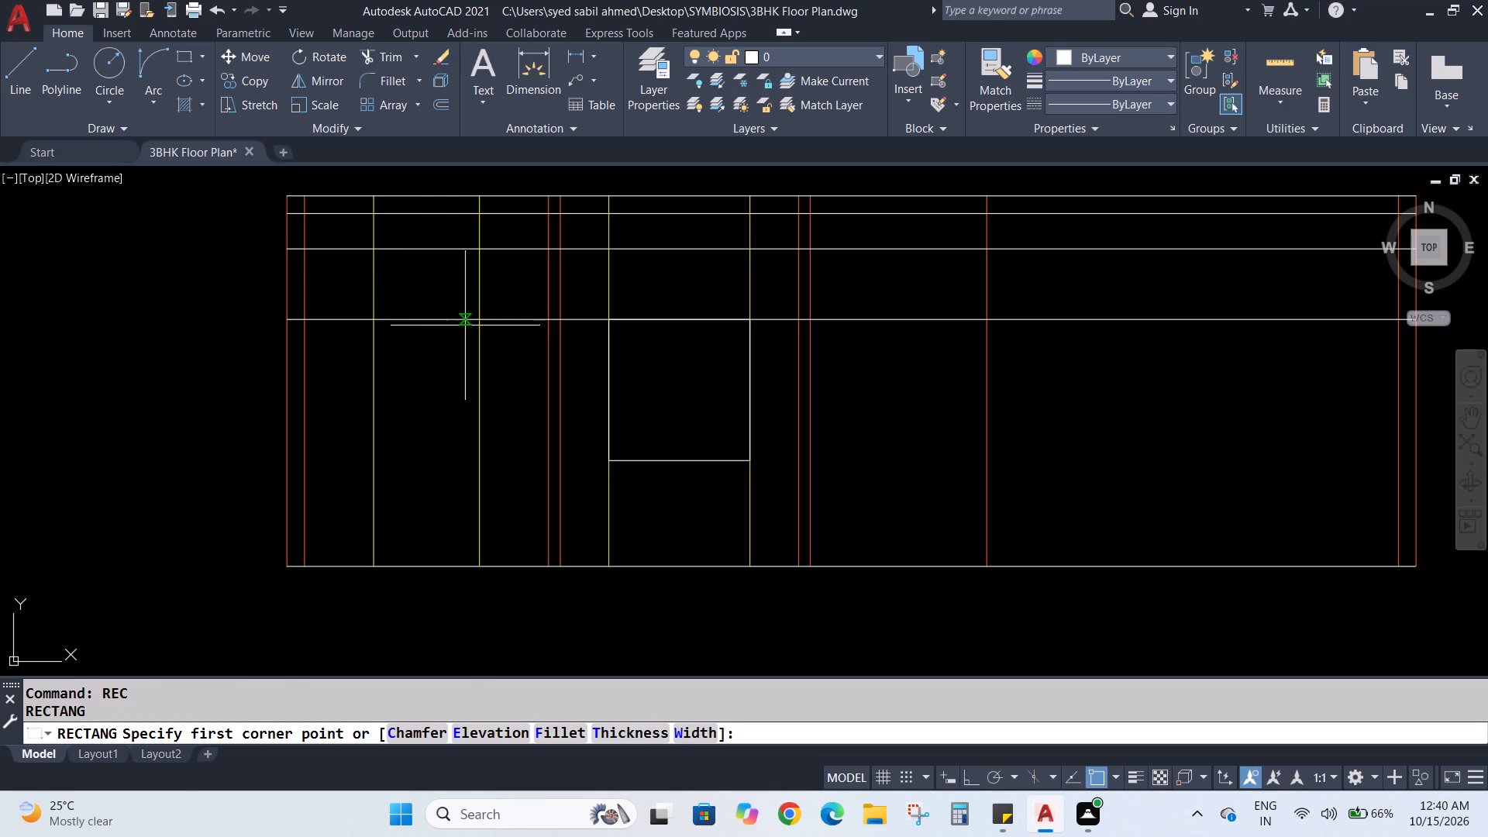
left_click(376, 253)
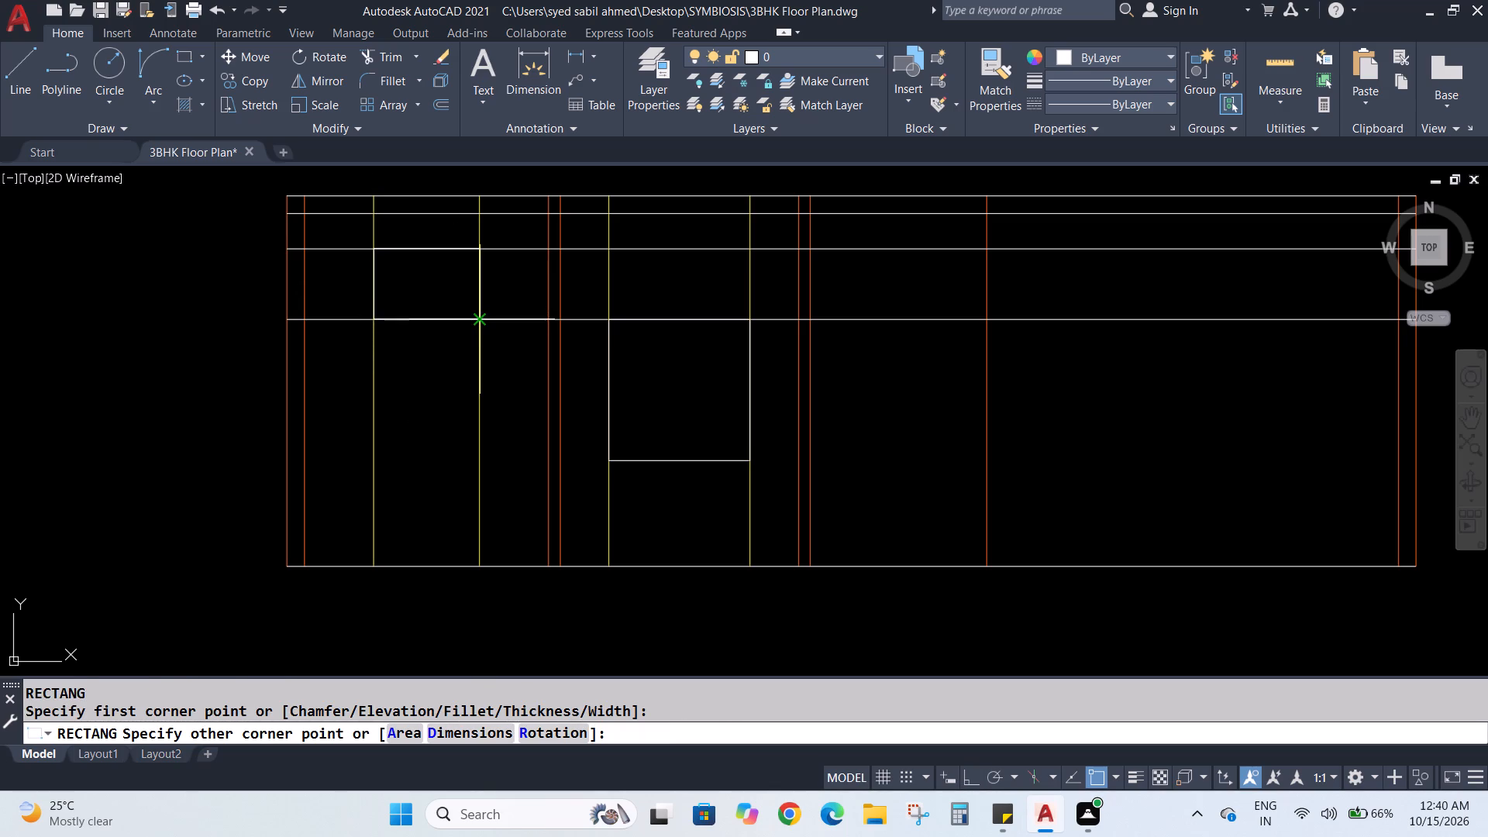
left_click(474, 319)
key("grave")
key("Escape")
key("Escape")
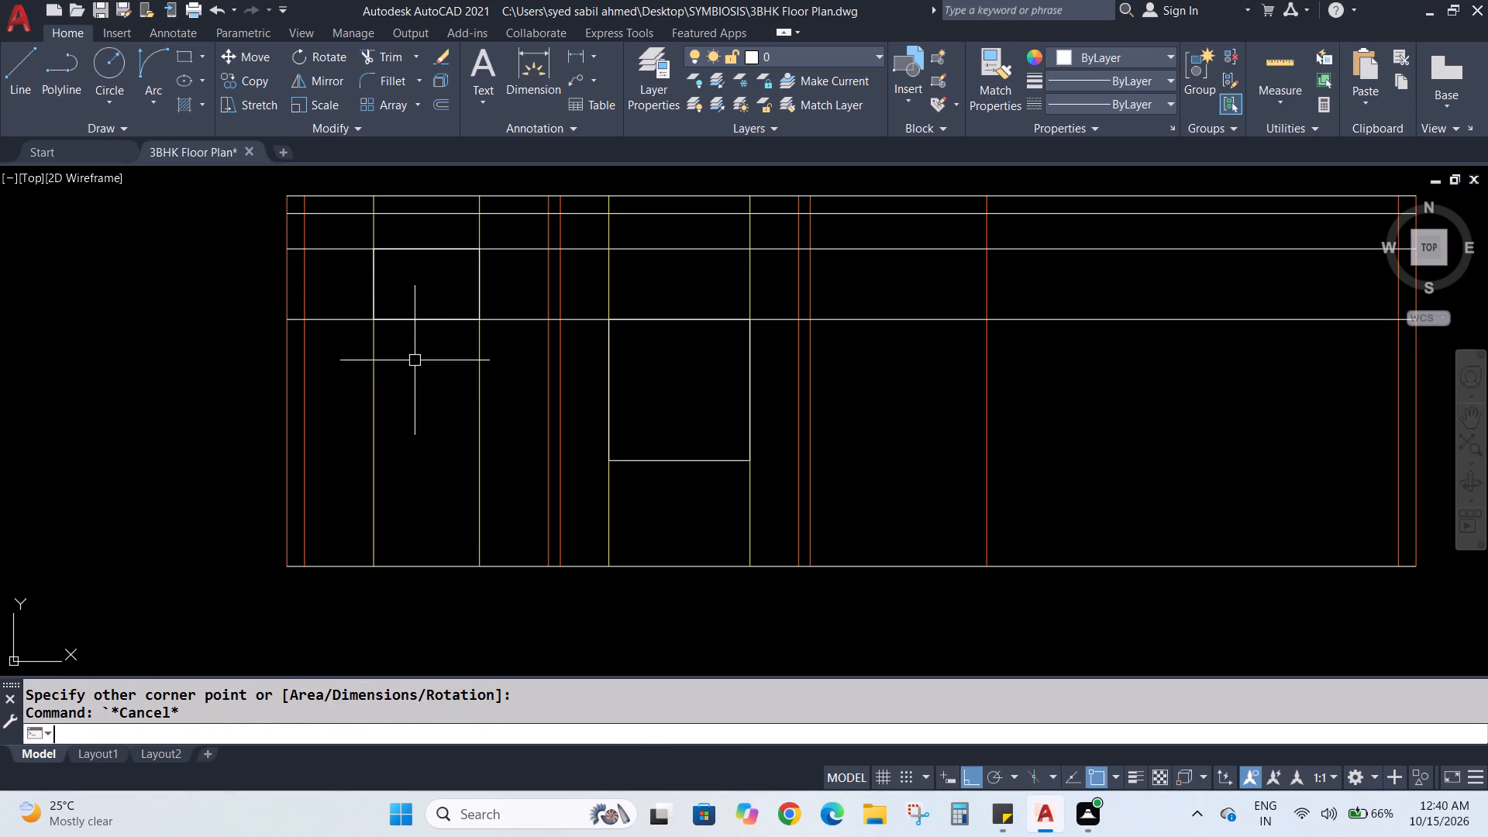
Erase the two horizontal offset lines running across the front elevation at the small window's top and bottom.
left_click(500, 249)
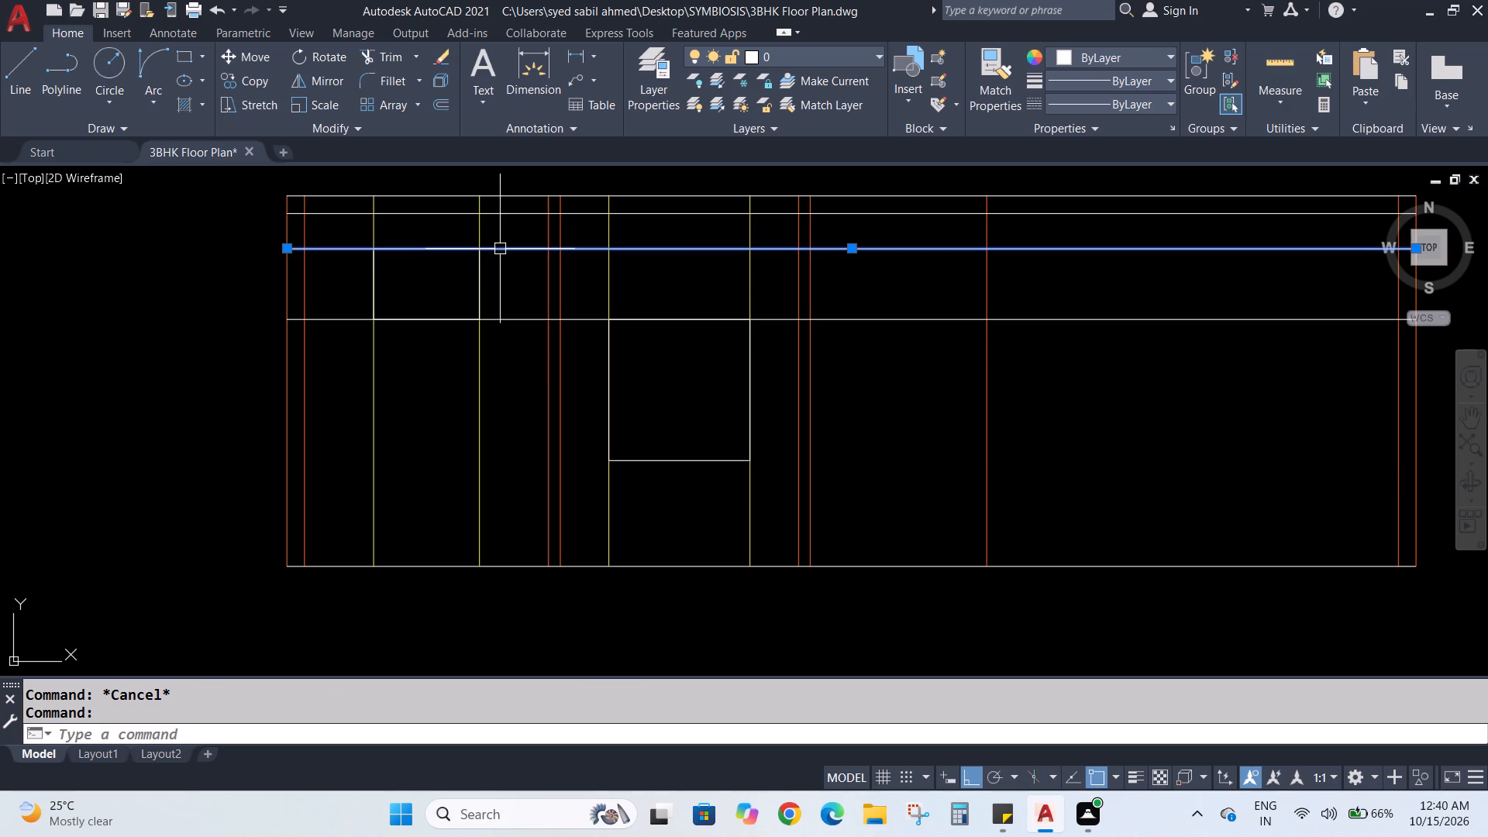
key("Delete")
left_click(508, 318)
key("Delete")
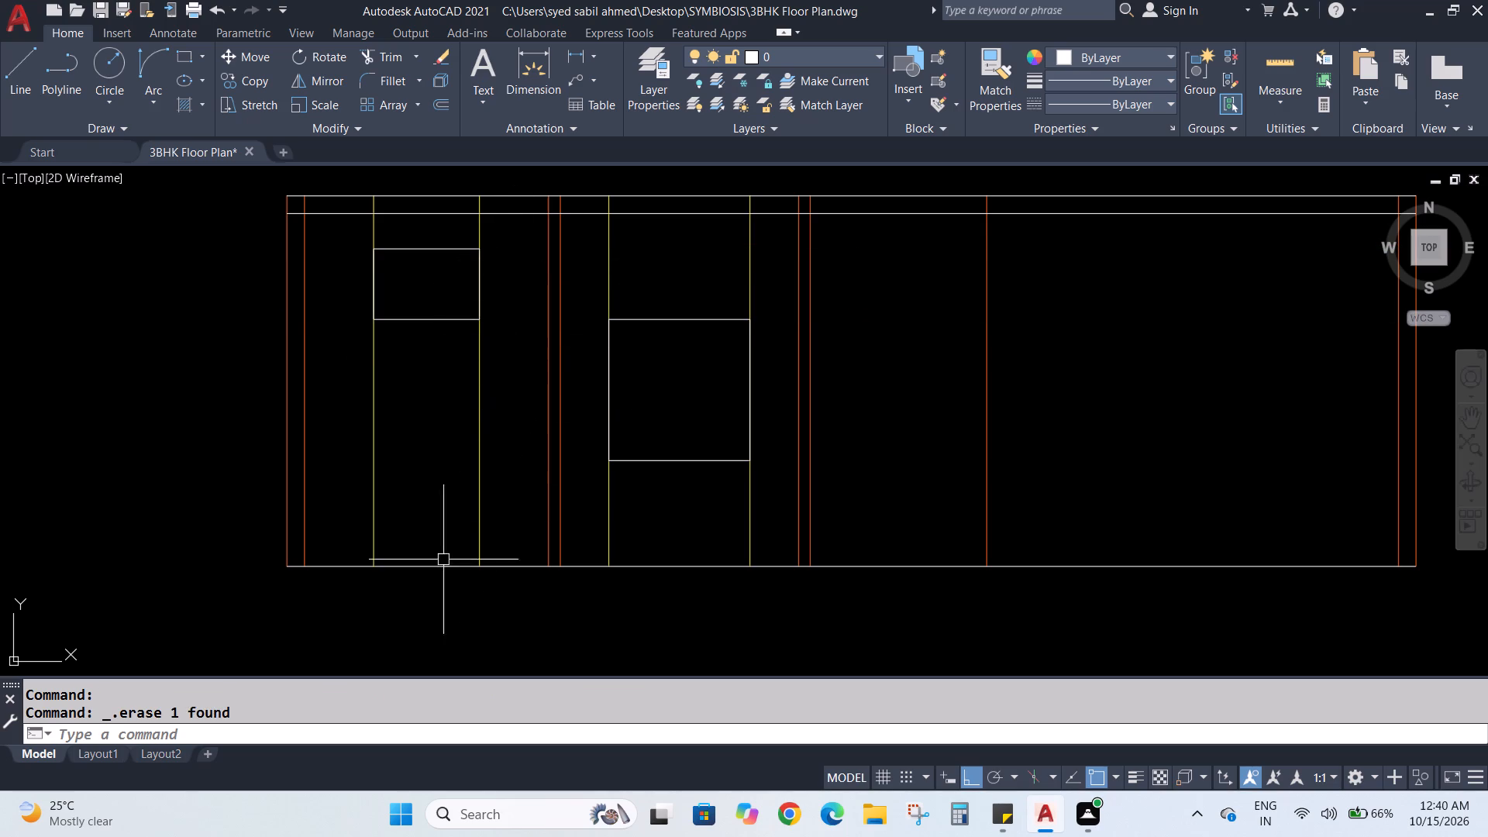
Erase the four vertical yellow guide lines along the sides of the two front elevation windows.
left_click(482, 454)
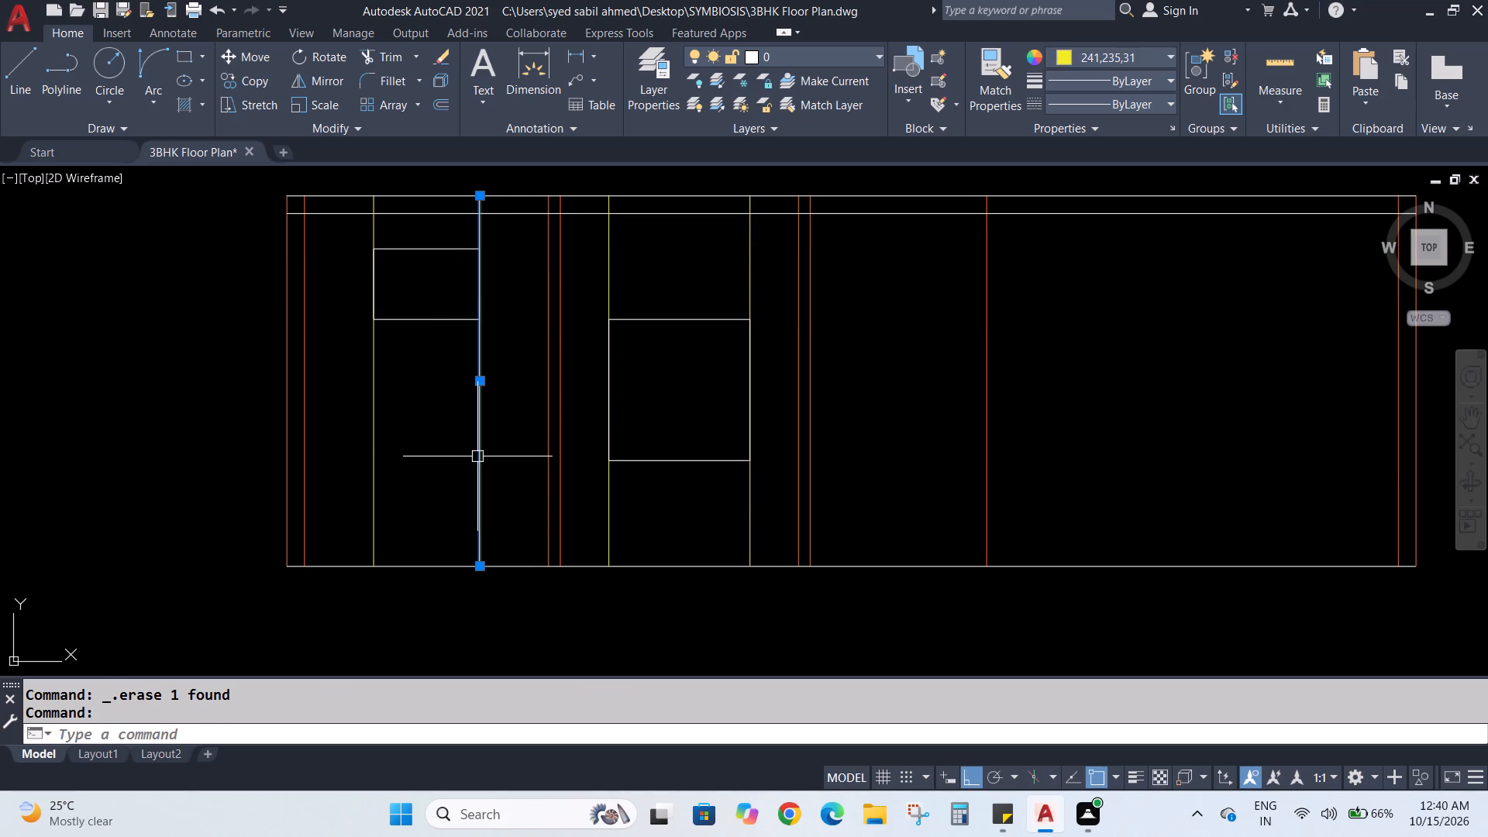
key("Delete")
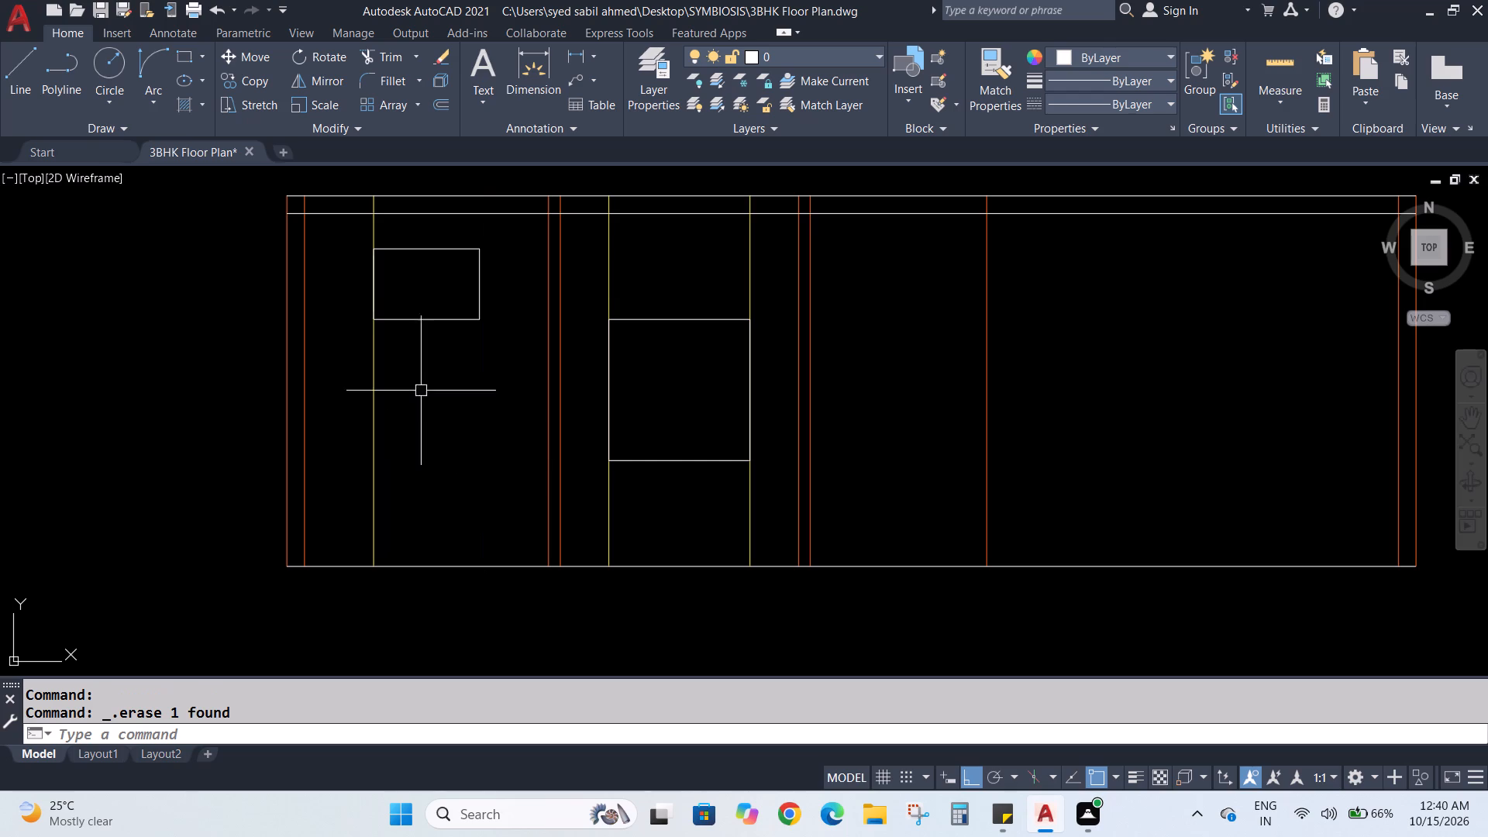
left_click(370, 433)
key("Delete")
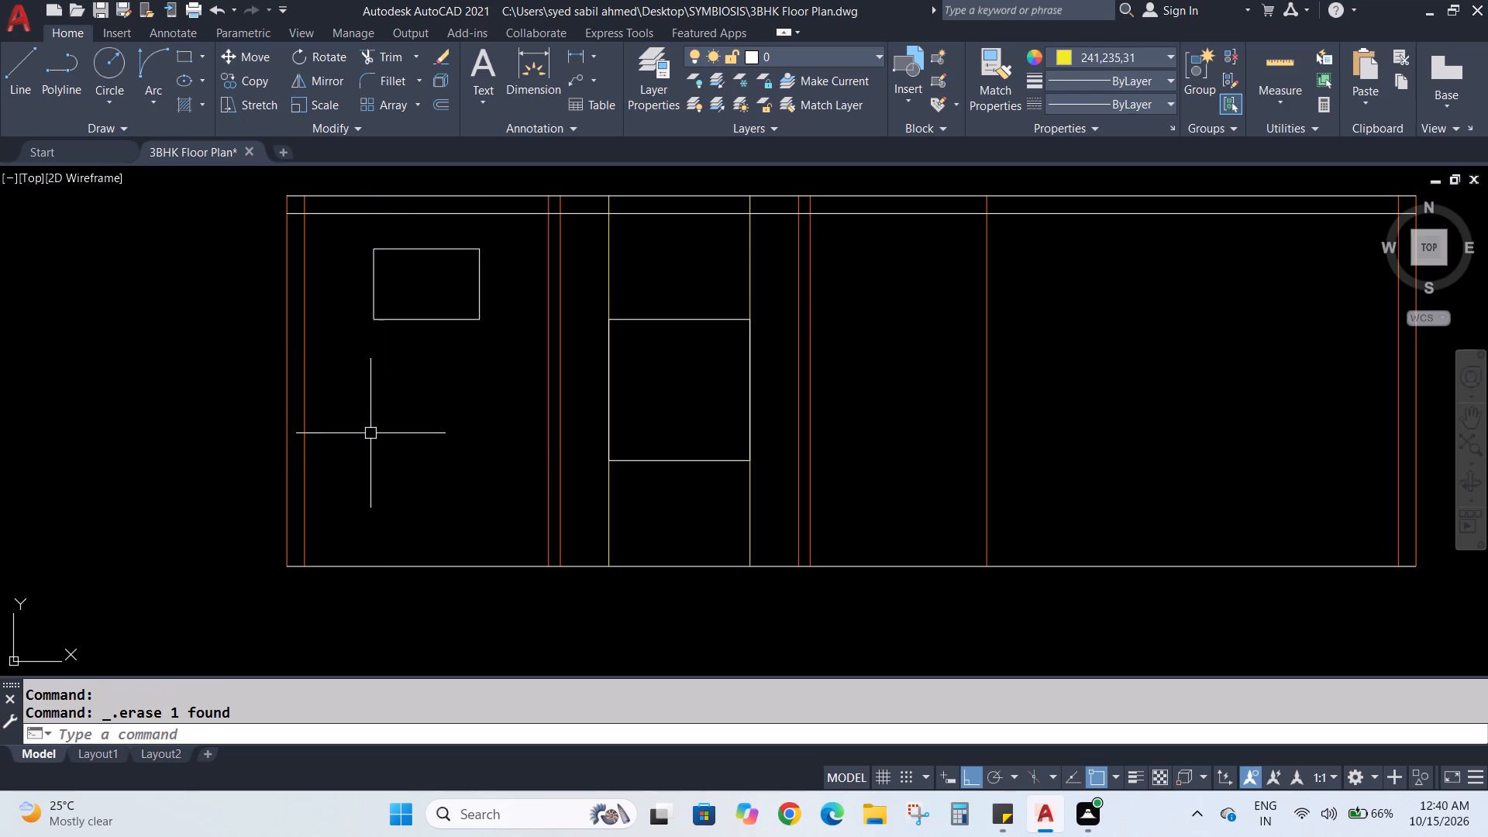
left_click(613, 501)
key("Delete")
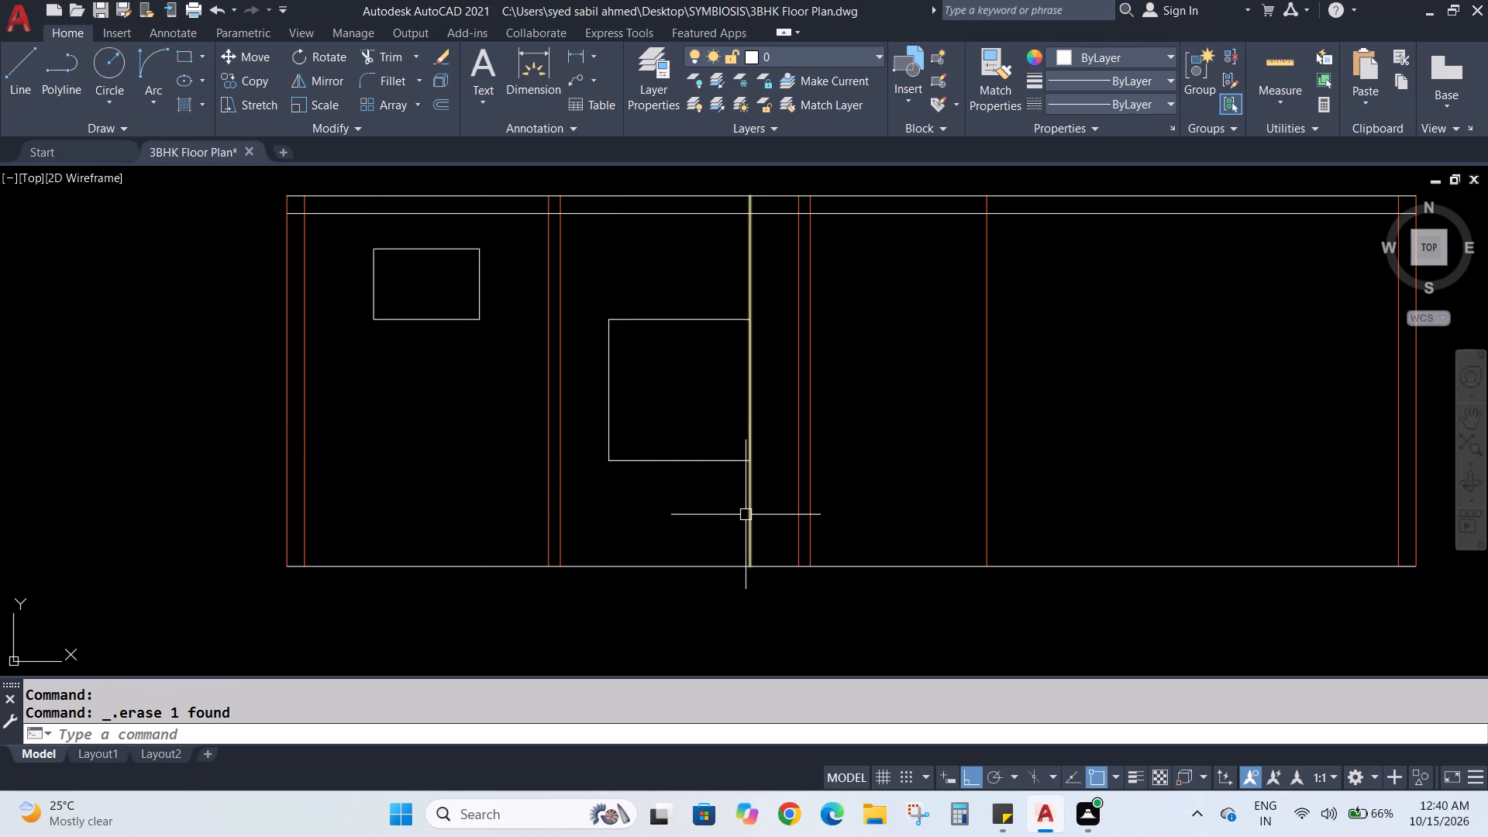
left_click(746, 515)
key("Delete")
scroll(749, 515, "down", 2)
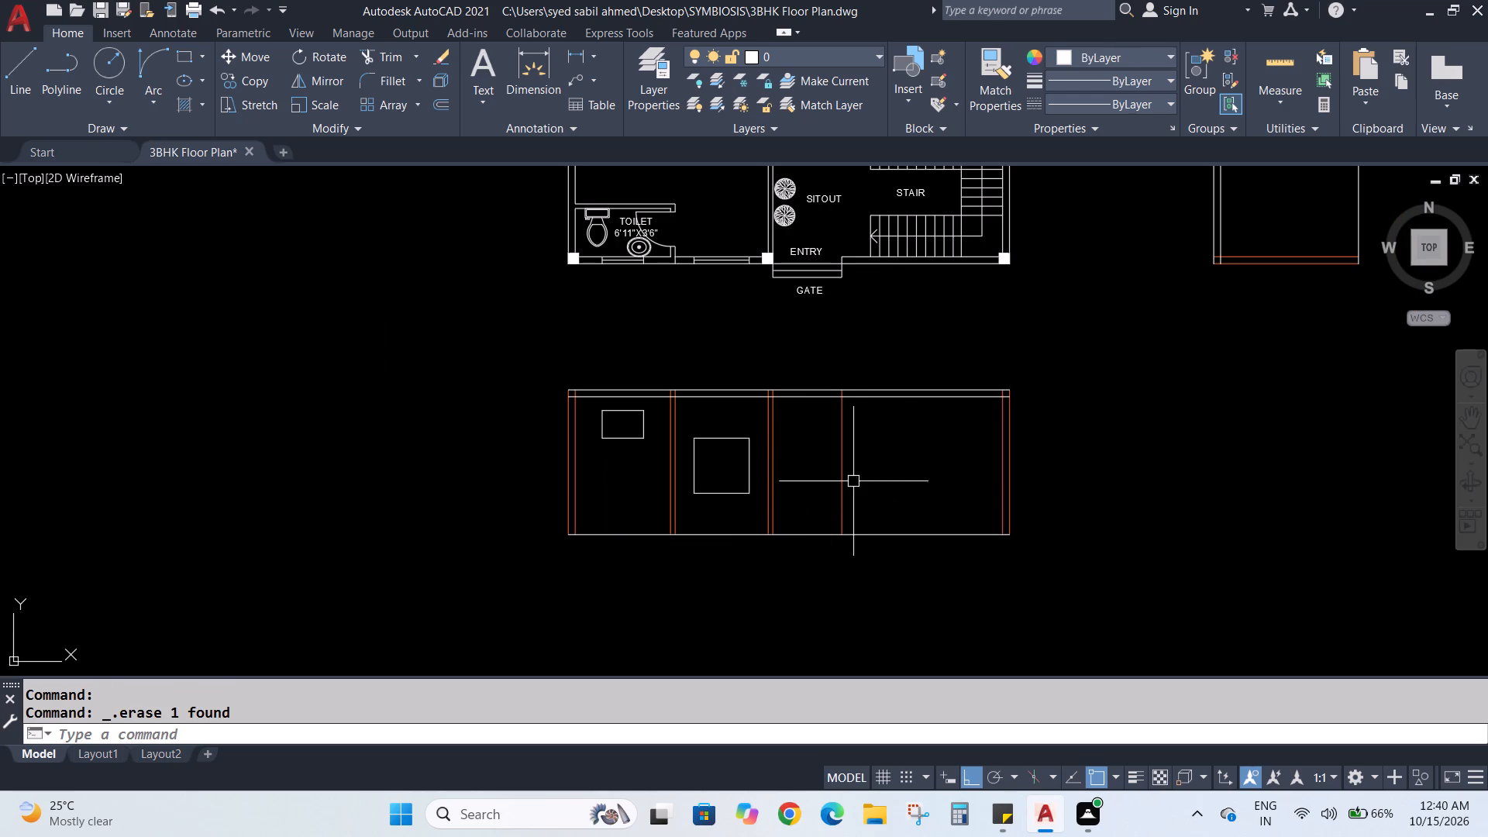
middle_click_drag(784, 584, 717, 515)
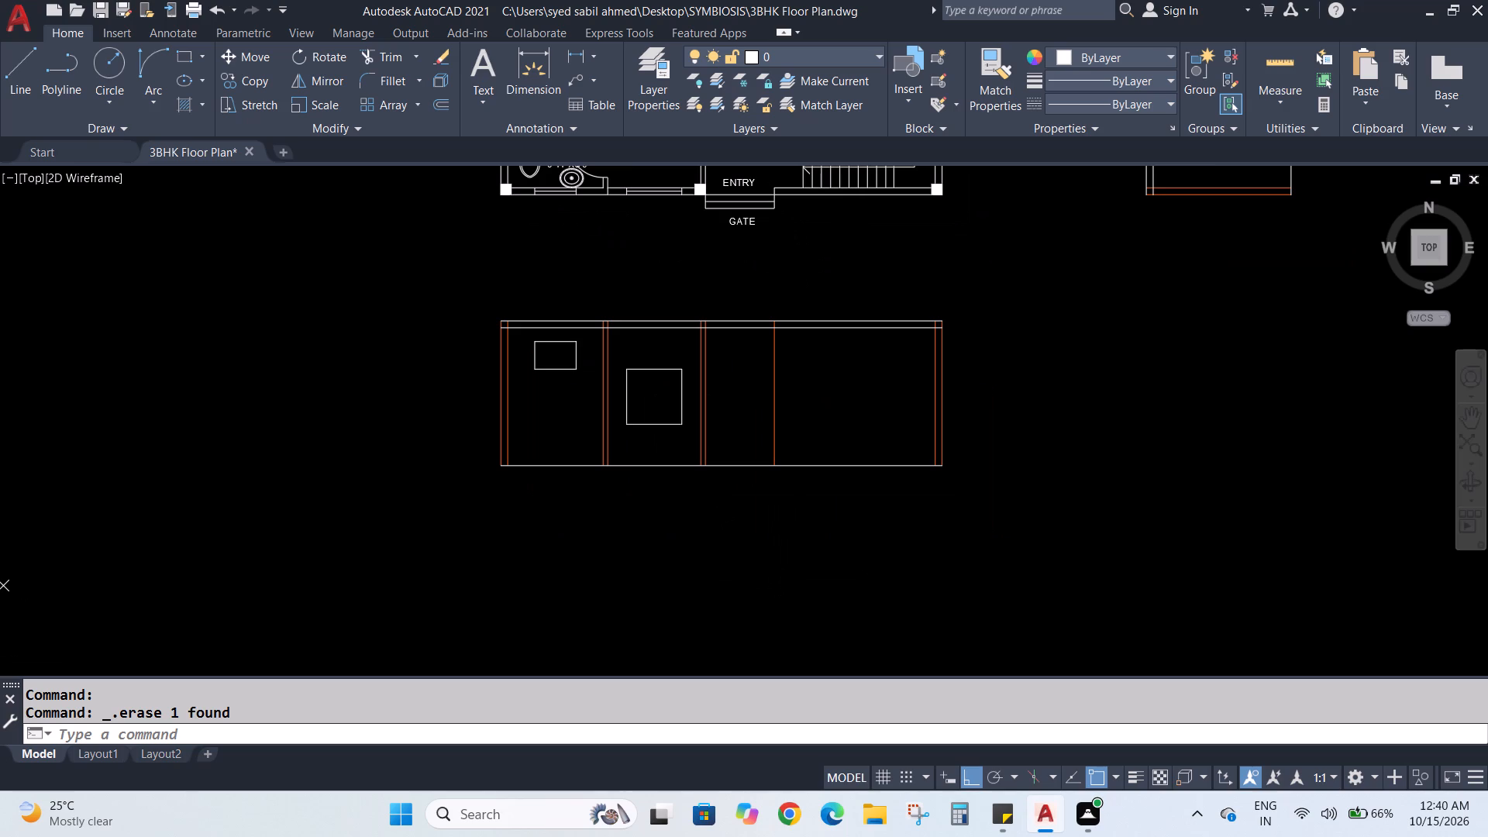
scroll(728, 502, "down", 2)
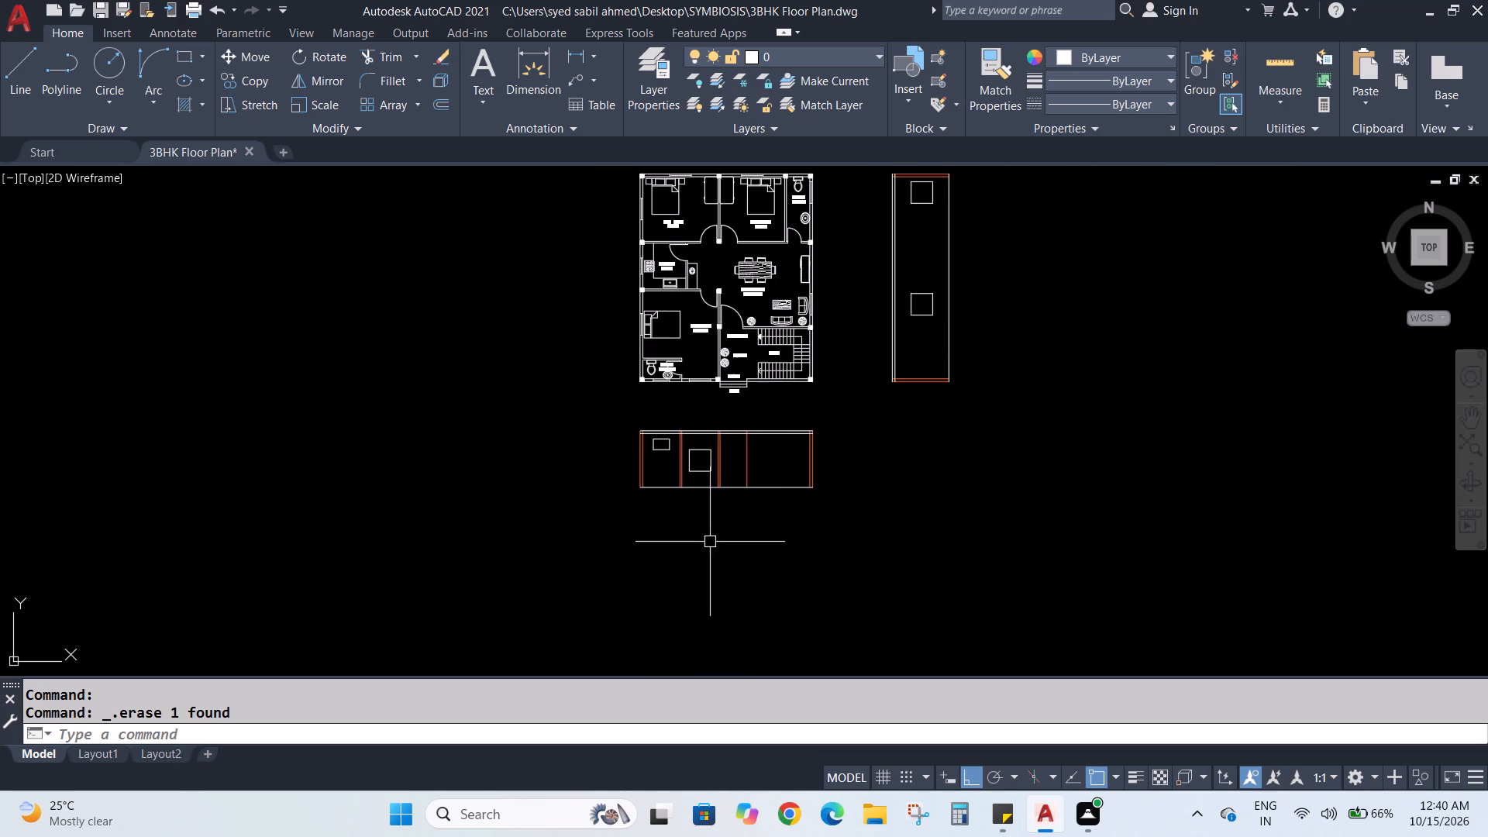
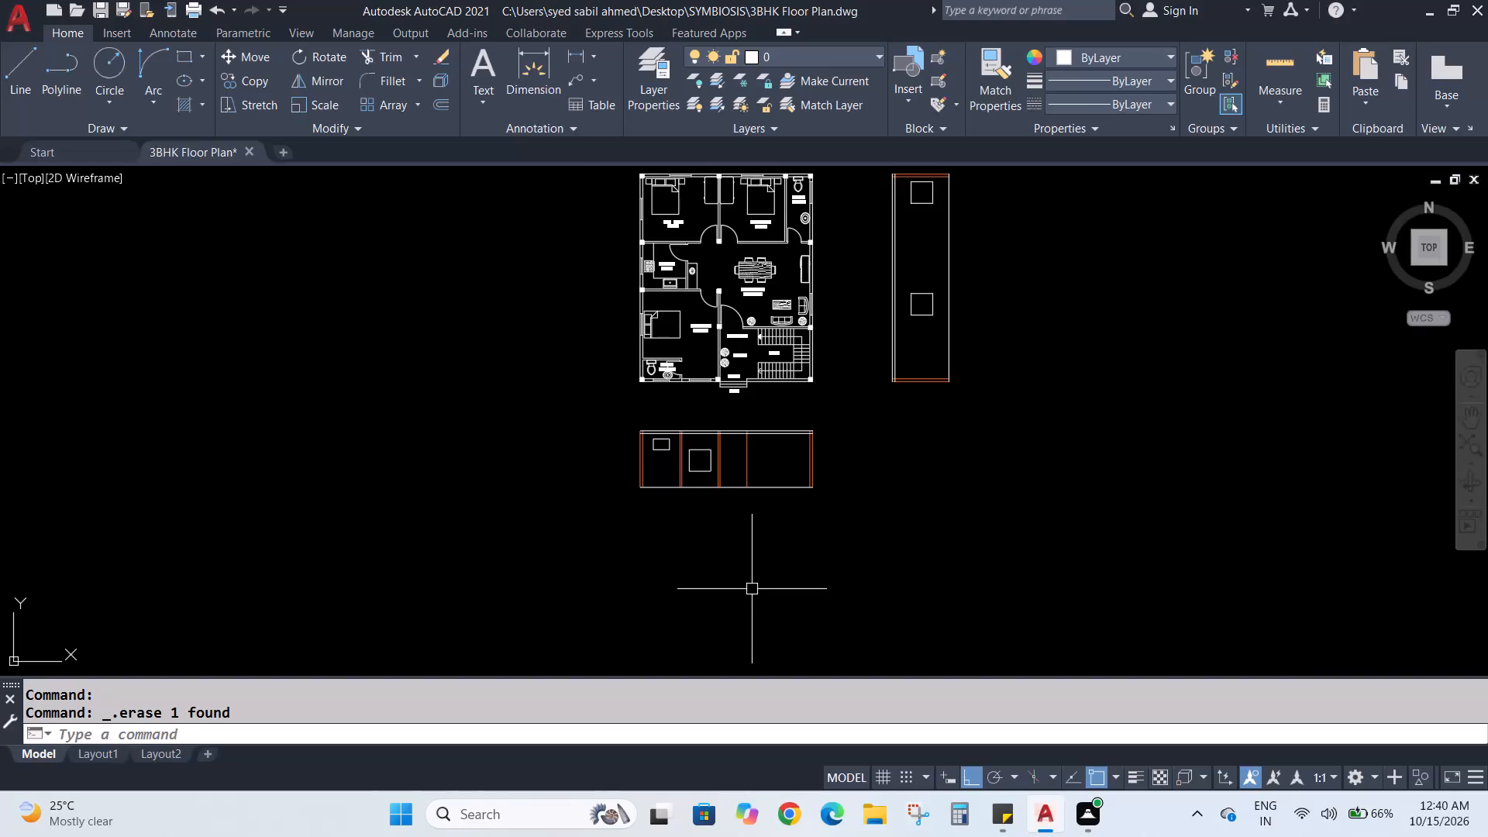
Offset the bottom baseline of the elevation below the floor plan 6" upward.
scroll(769, 577, "up", 1)
scroll(722, 521, "up", 2)
scroll(724, 508, "down", 2)
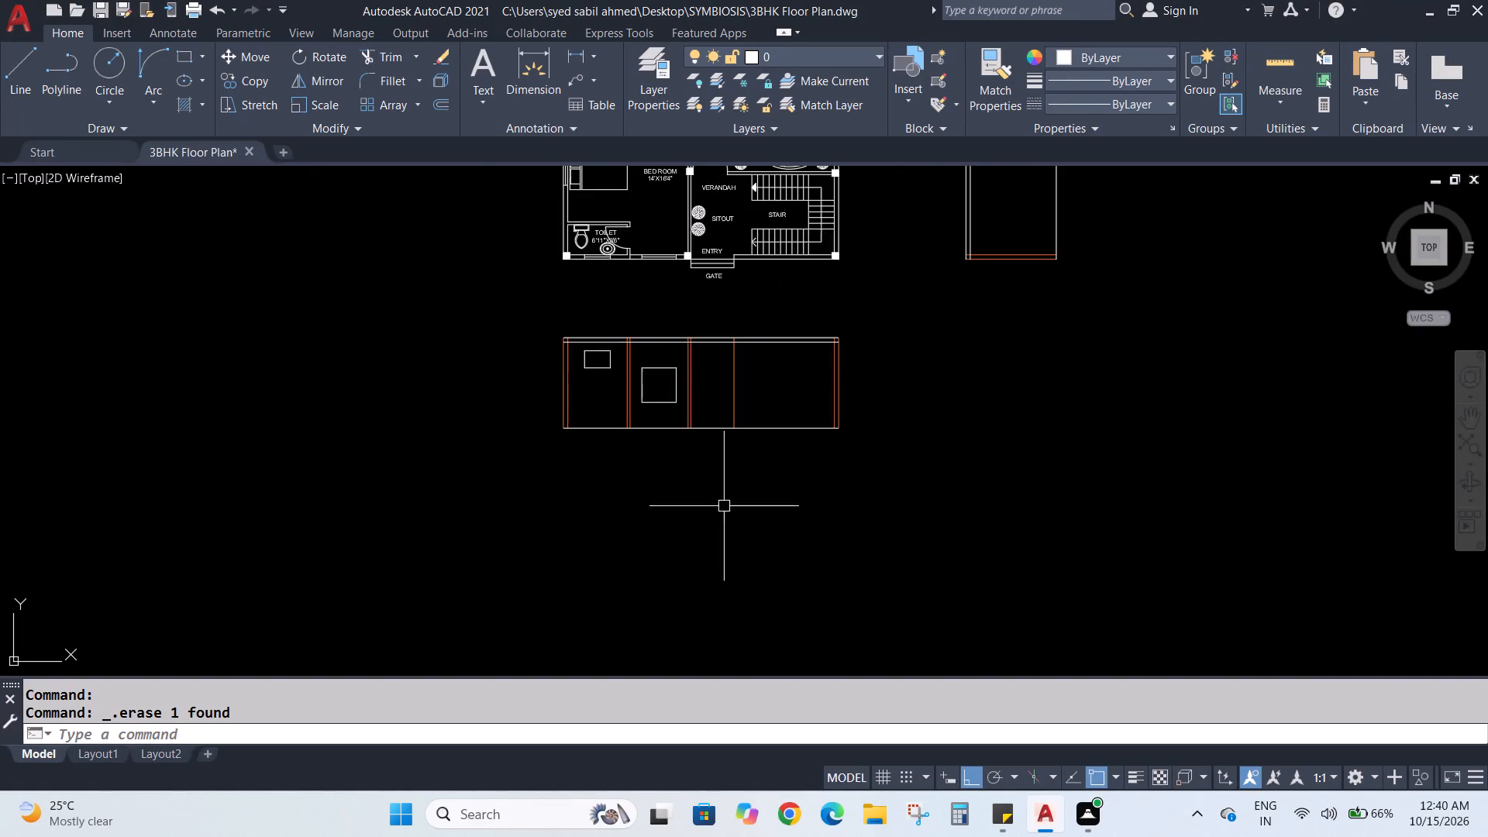
scroll(699, 480, "up", 1)
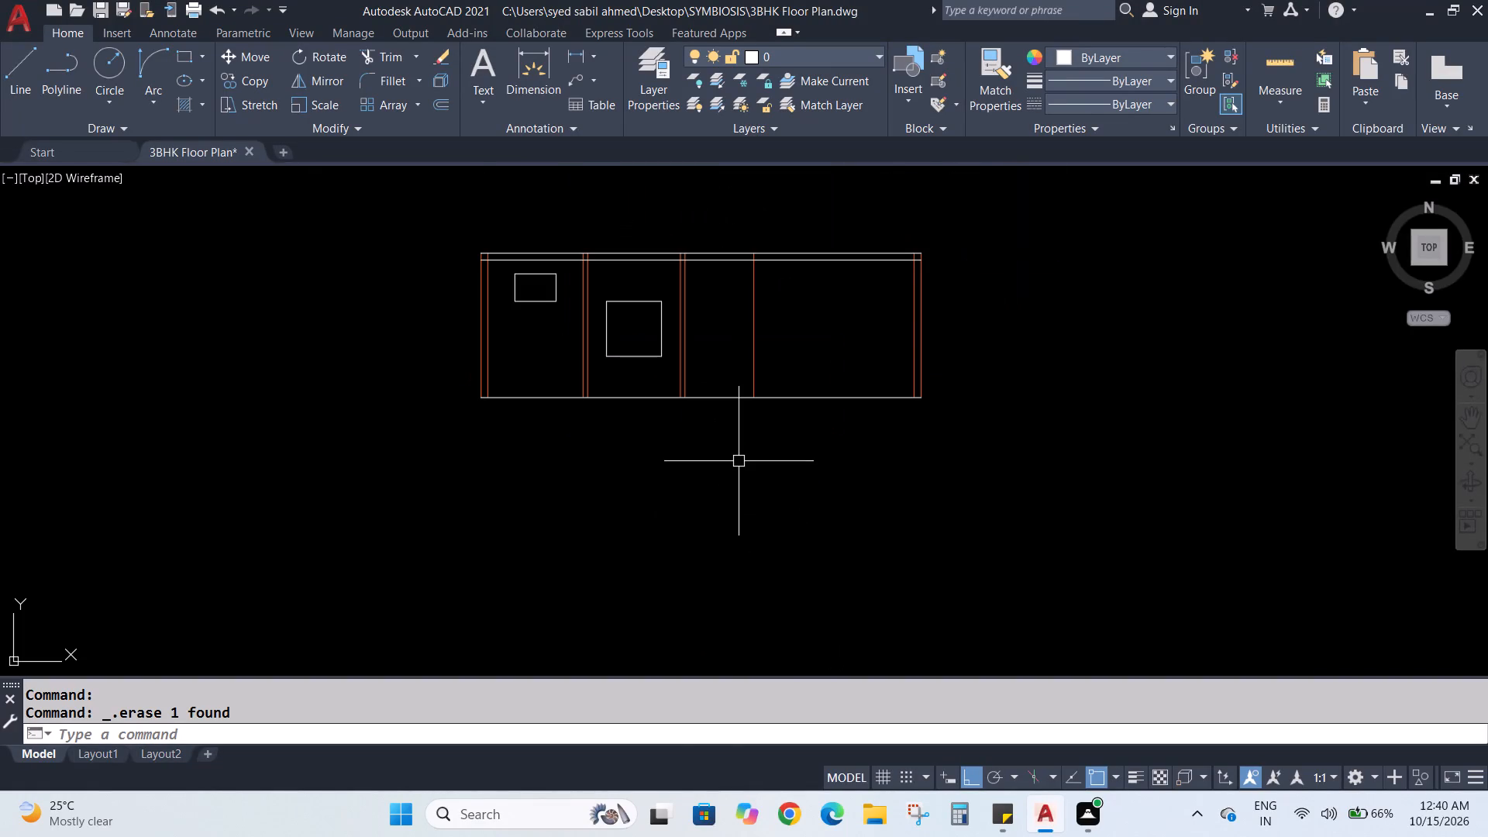
scroll(711, 417, "down", 1)
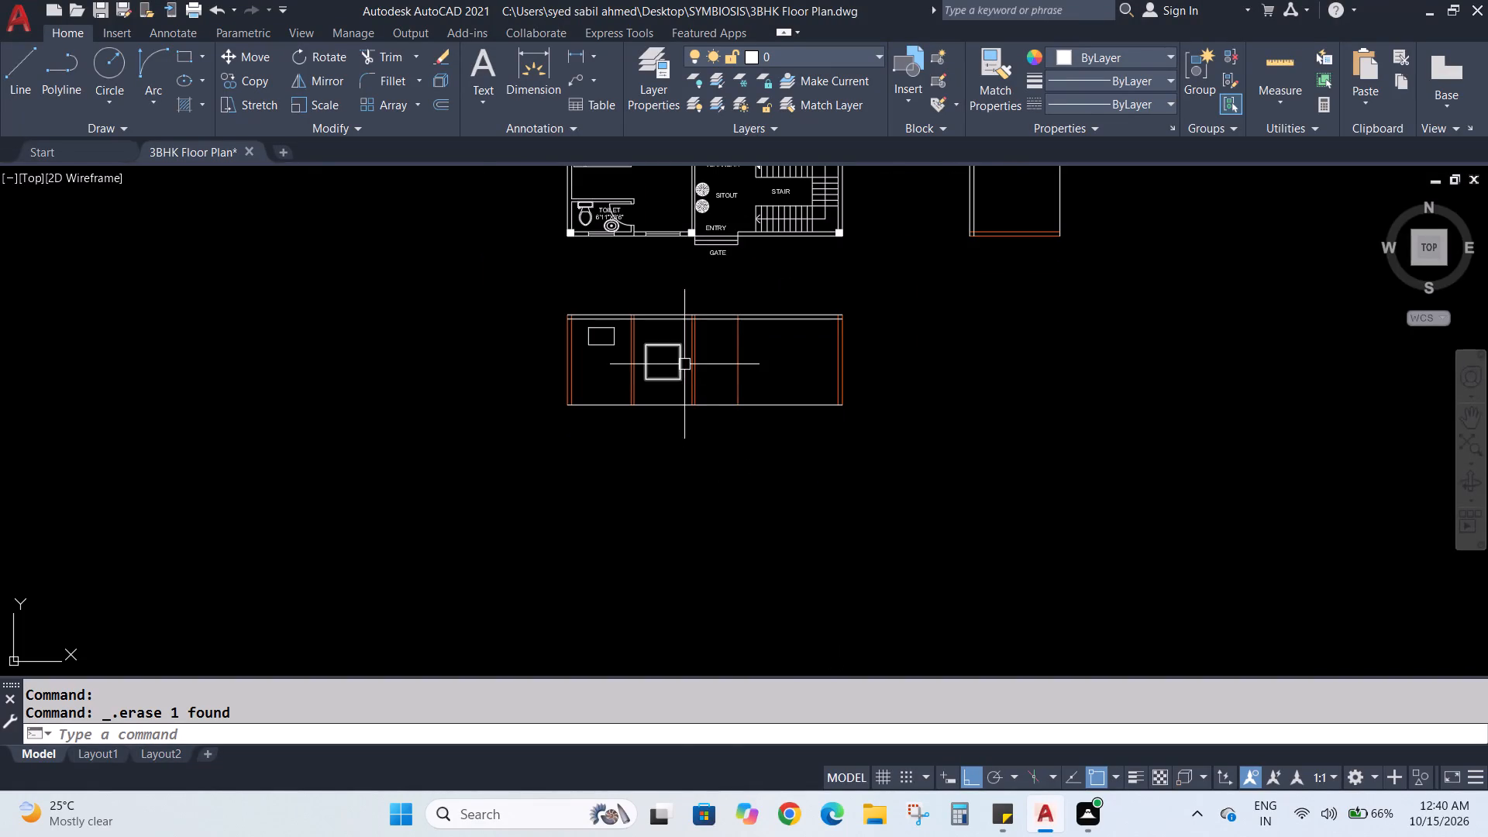
scroll(723, 409, "up", 2)
key("Escape")
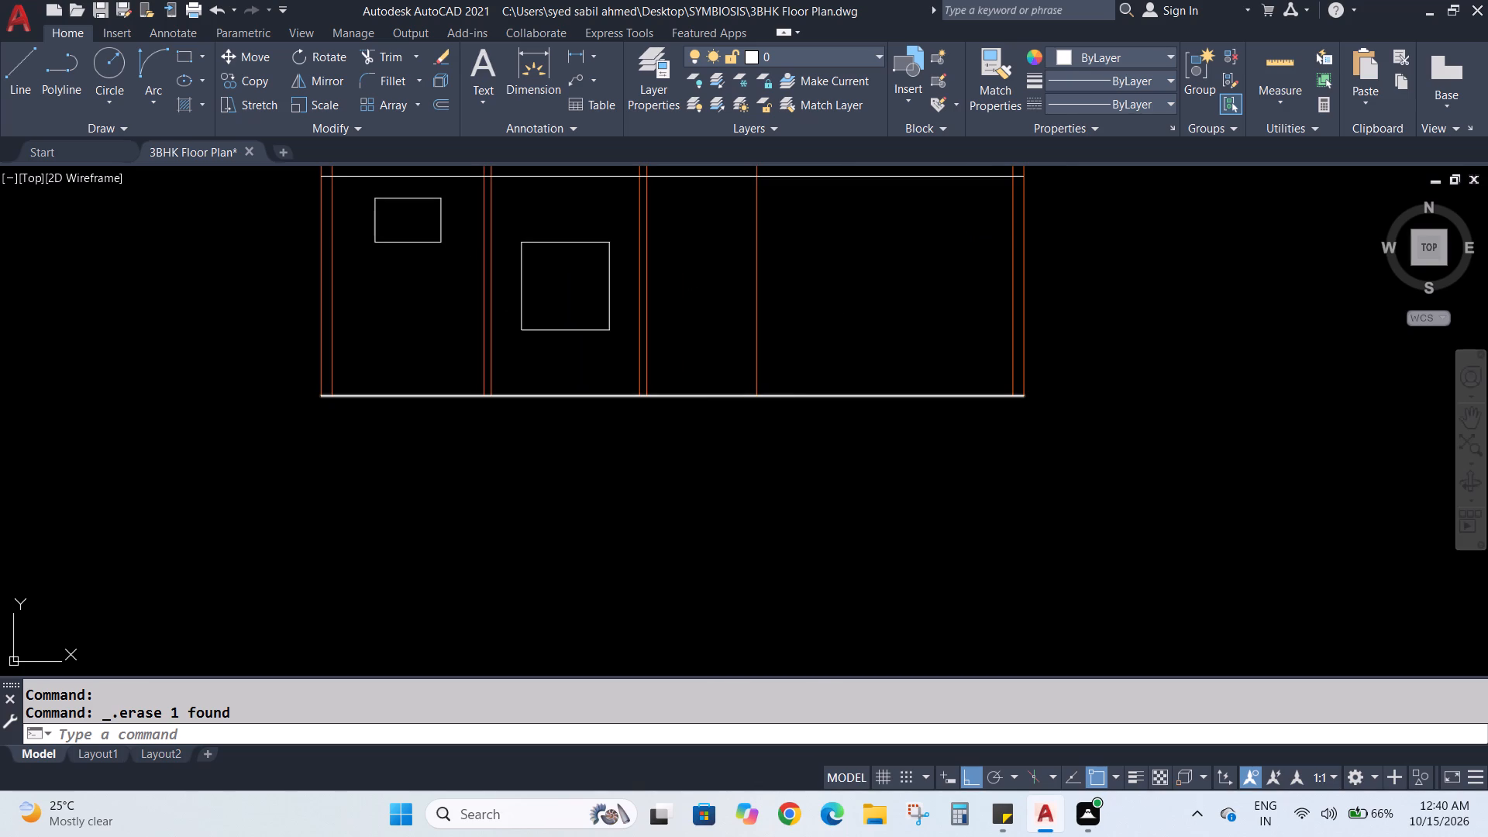
key("Escape")
key("o")
key("Return")
scroll(723, 346, "down", 1)
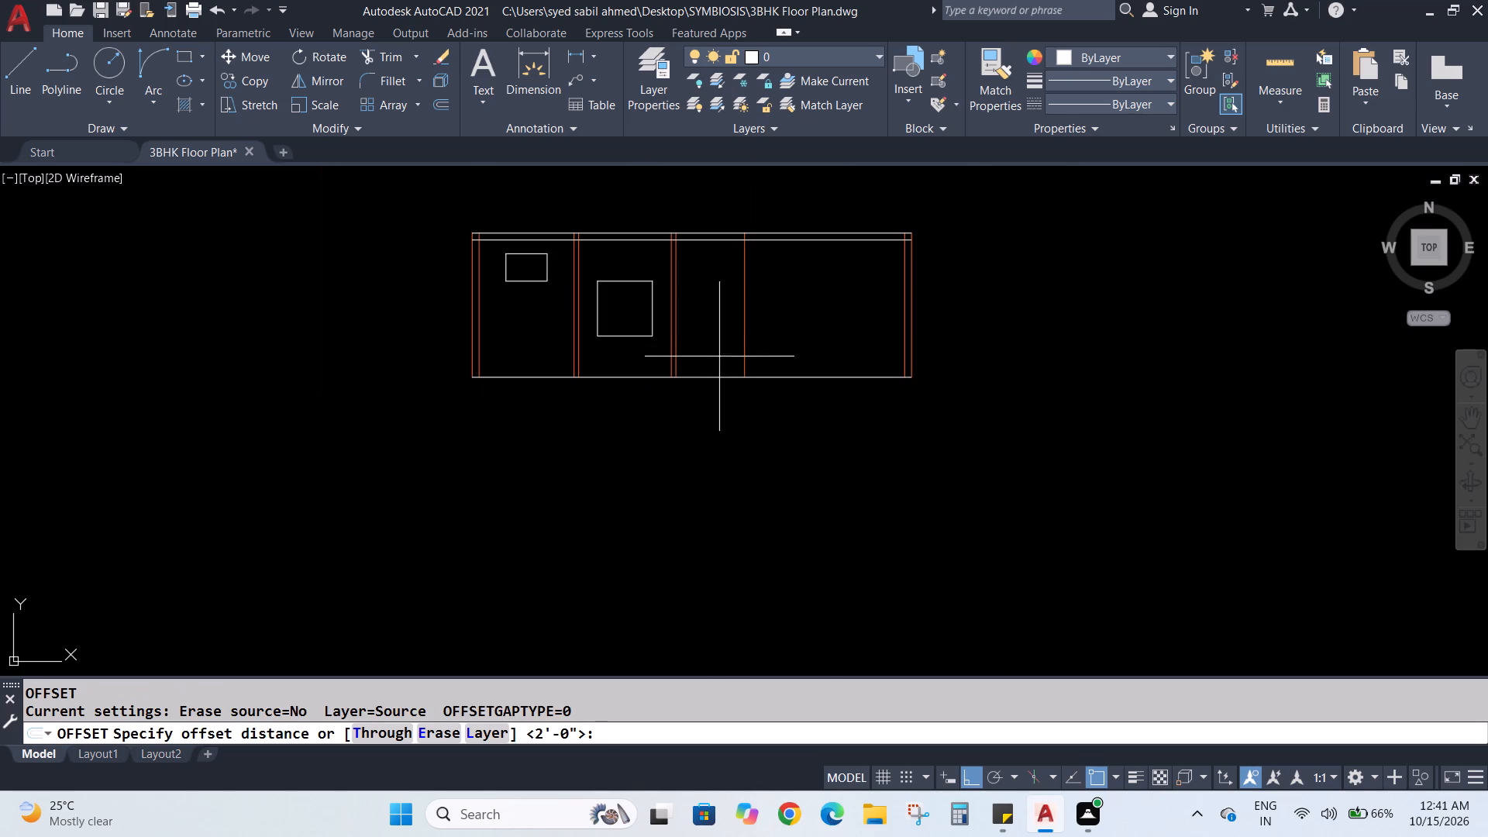
scroll(715, 344, "down", 1)
middle_click_drag(724, 217, 724, 270)
scroll(735, 292, "up", 1)
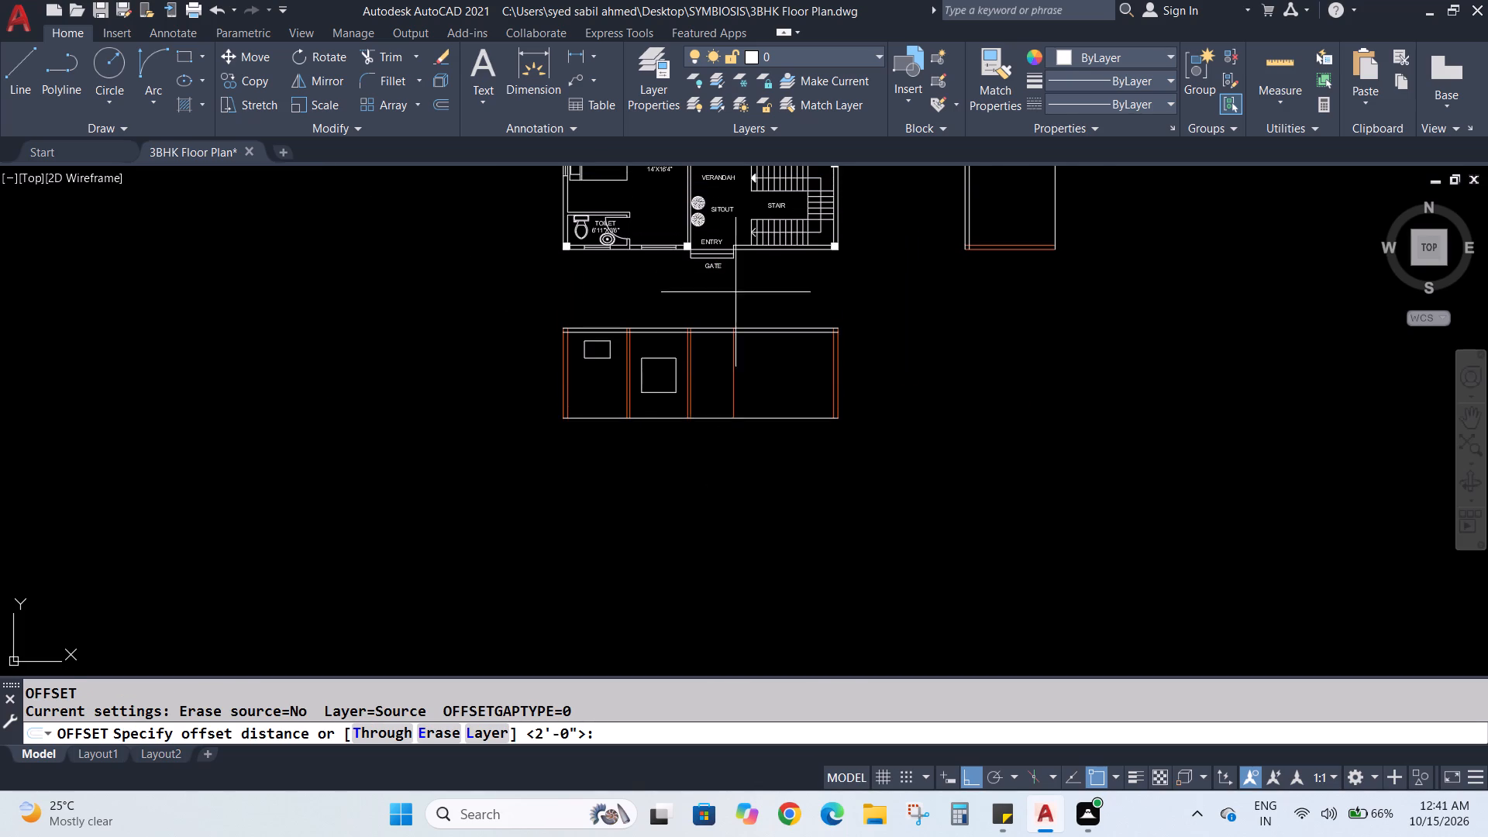
scroll(755, 375, "up", 1)
scroll(755, 375, "down", 1)
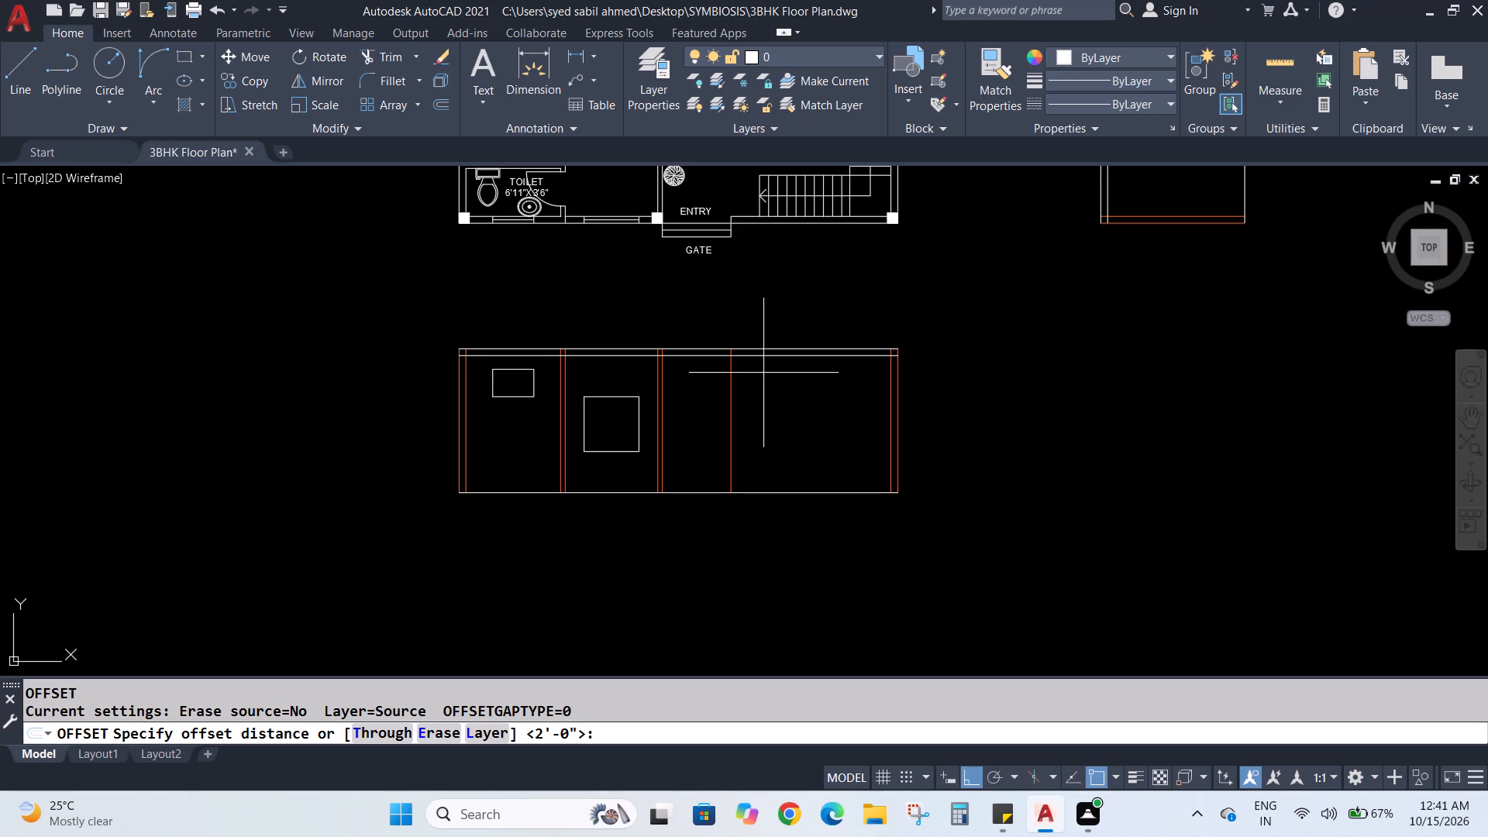
key("6")
key("shift+quotedbl")
key("Return")
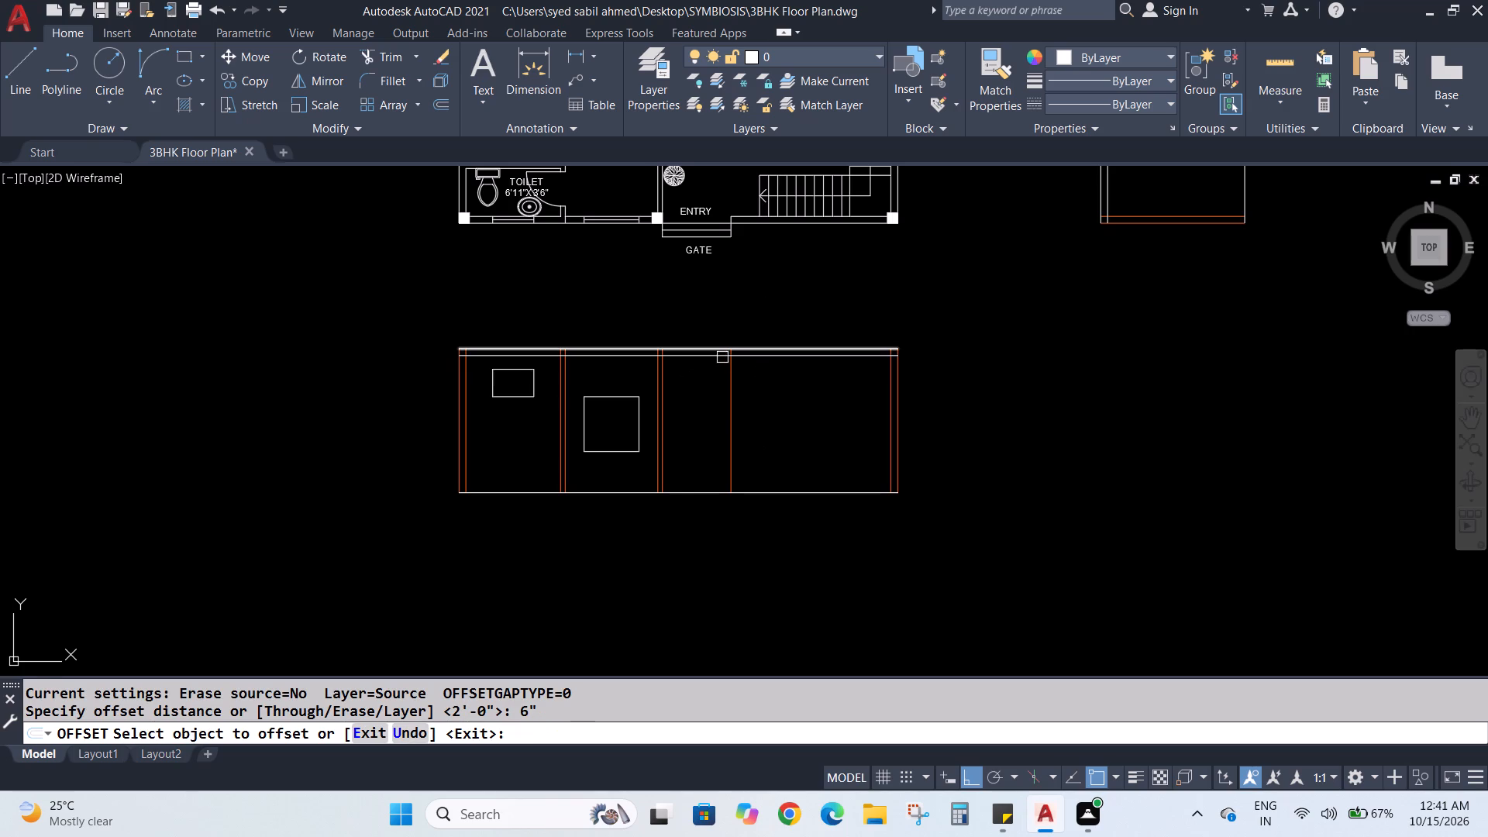
left_click(677, 494)
left_click(706, 462)
key("Escape")
key("Escape")
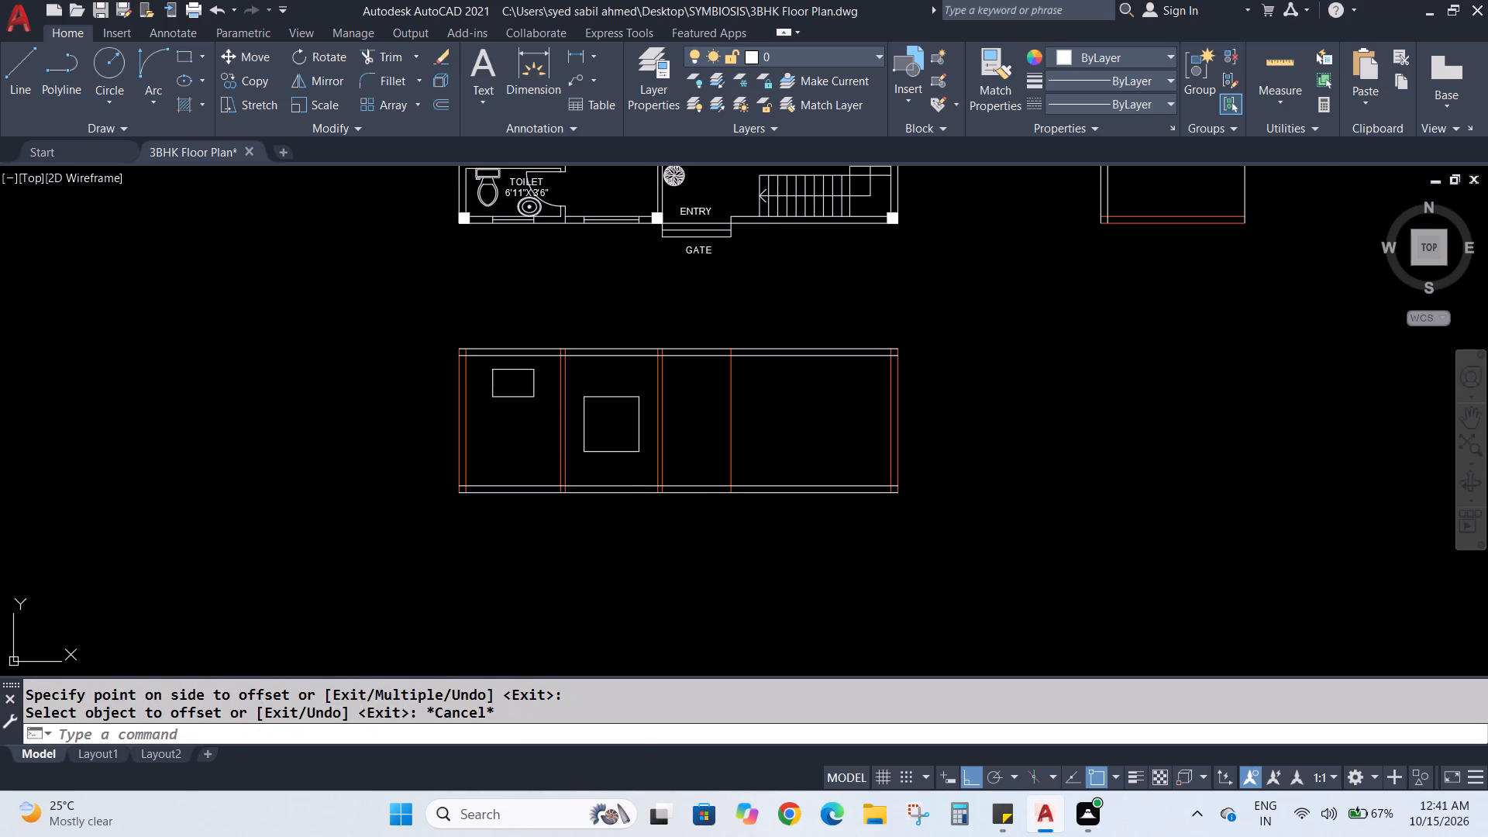
Trim the new offset line at the entry bay and erase its leftover piece, keeping only the segment between the entry's vertical lines.
scroll(621, 514, "up", 3)
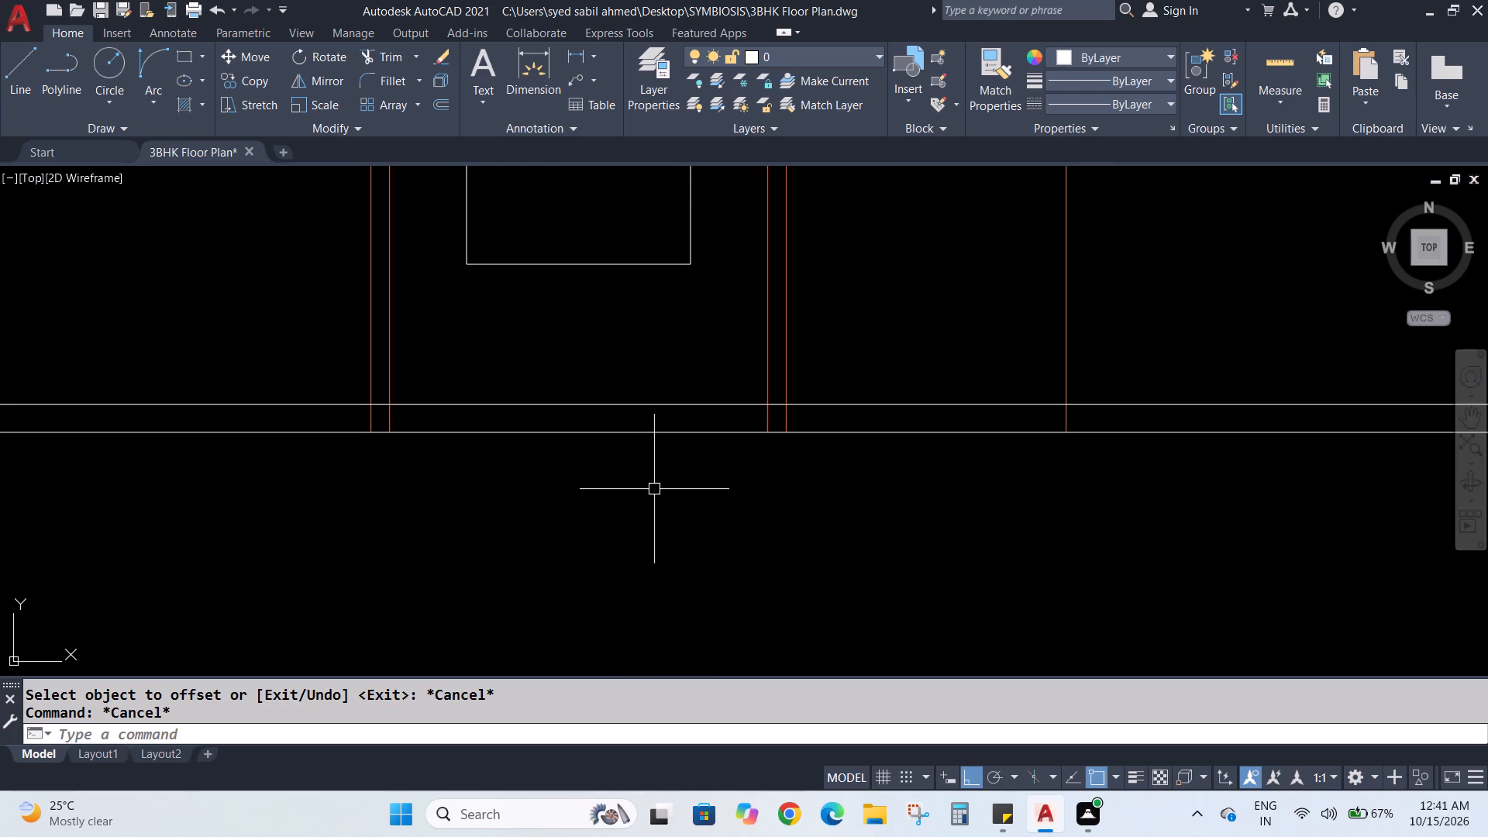
key("y")
key("BackSpace")
type("tr")
key("Return")
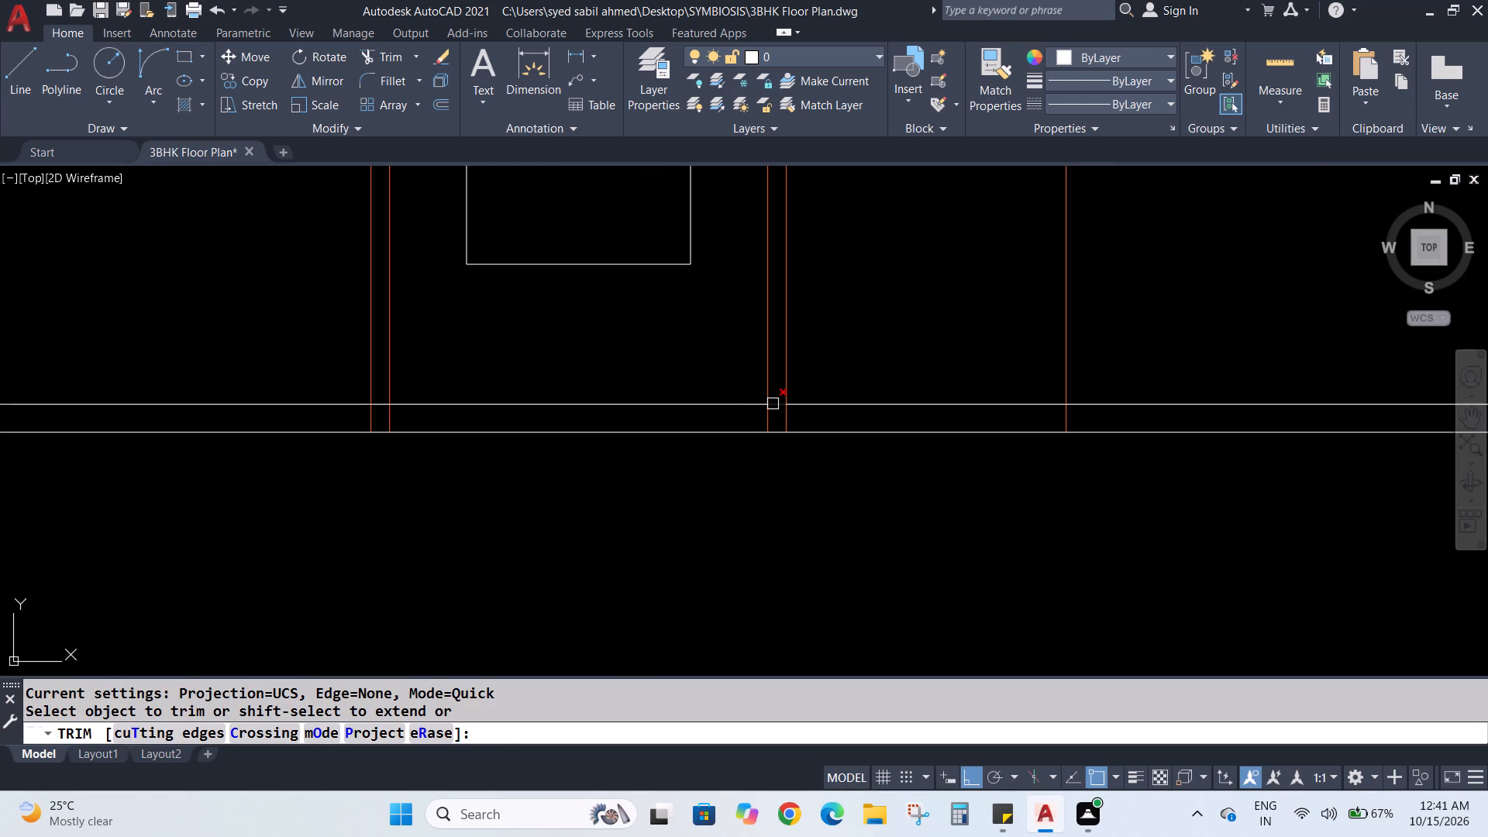
left_click(773, 404)
left_click(1156, 402)
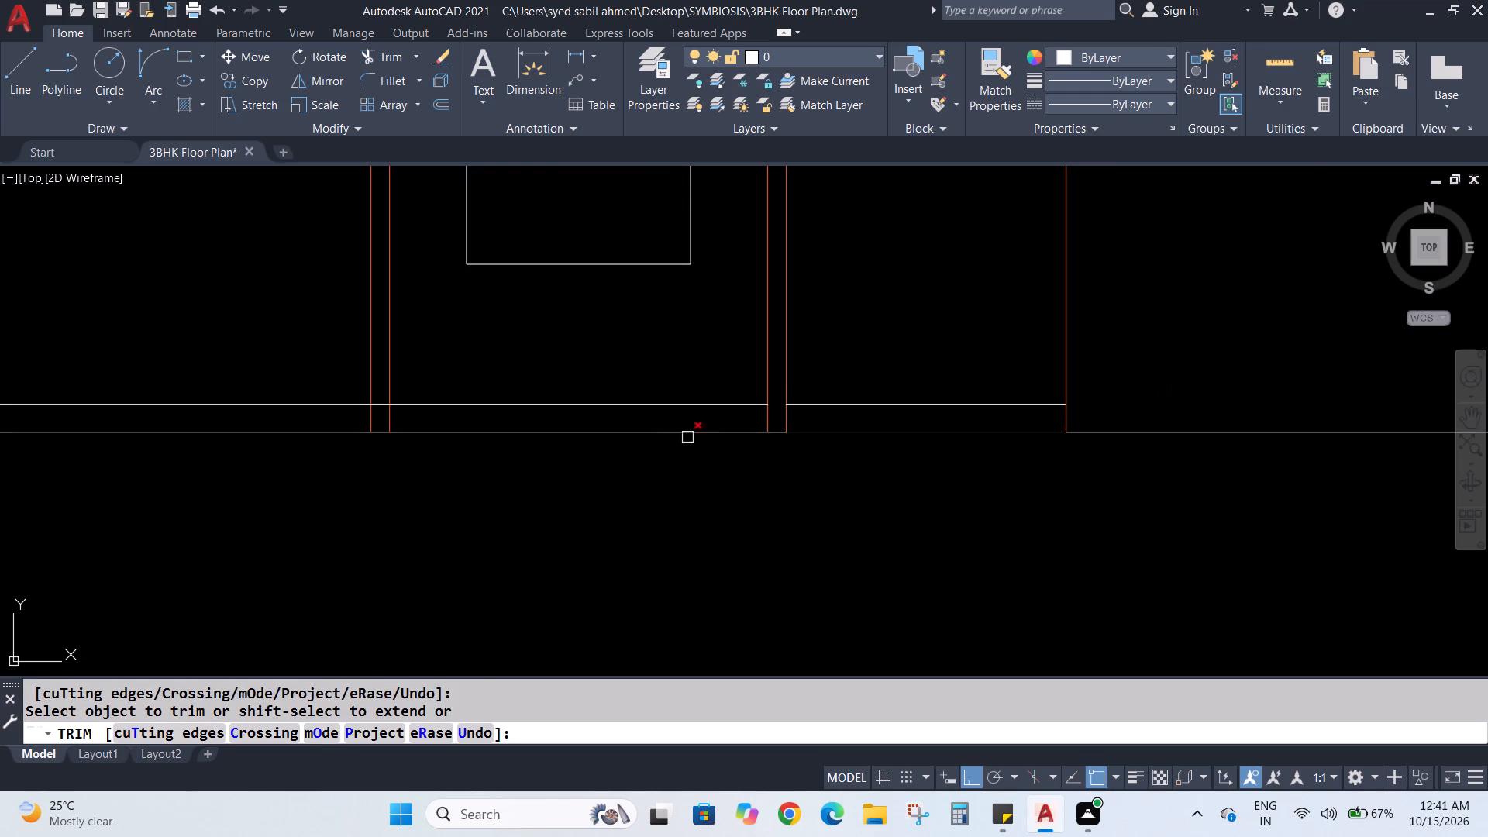
key("Escape")
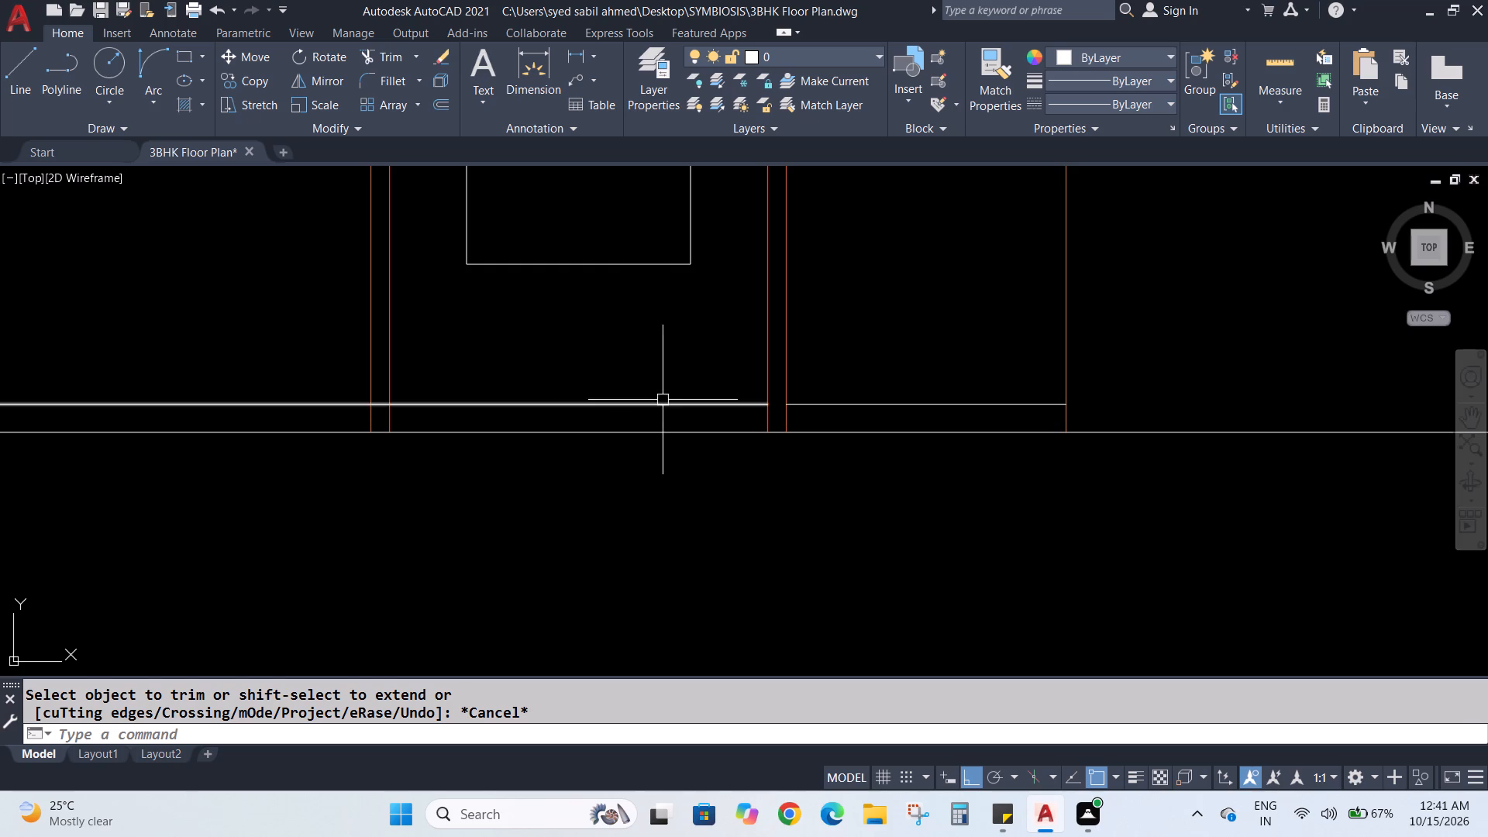
left_click(663, 400)
key("Delete")
Offset the short entry step line 6" upward to add a second step line in the elevation.
scroll(669, 406, "down", 3)
scroll(812, 450, "up", 1)
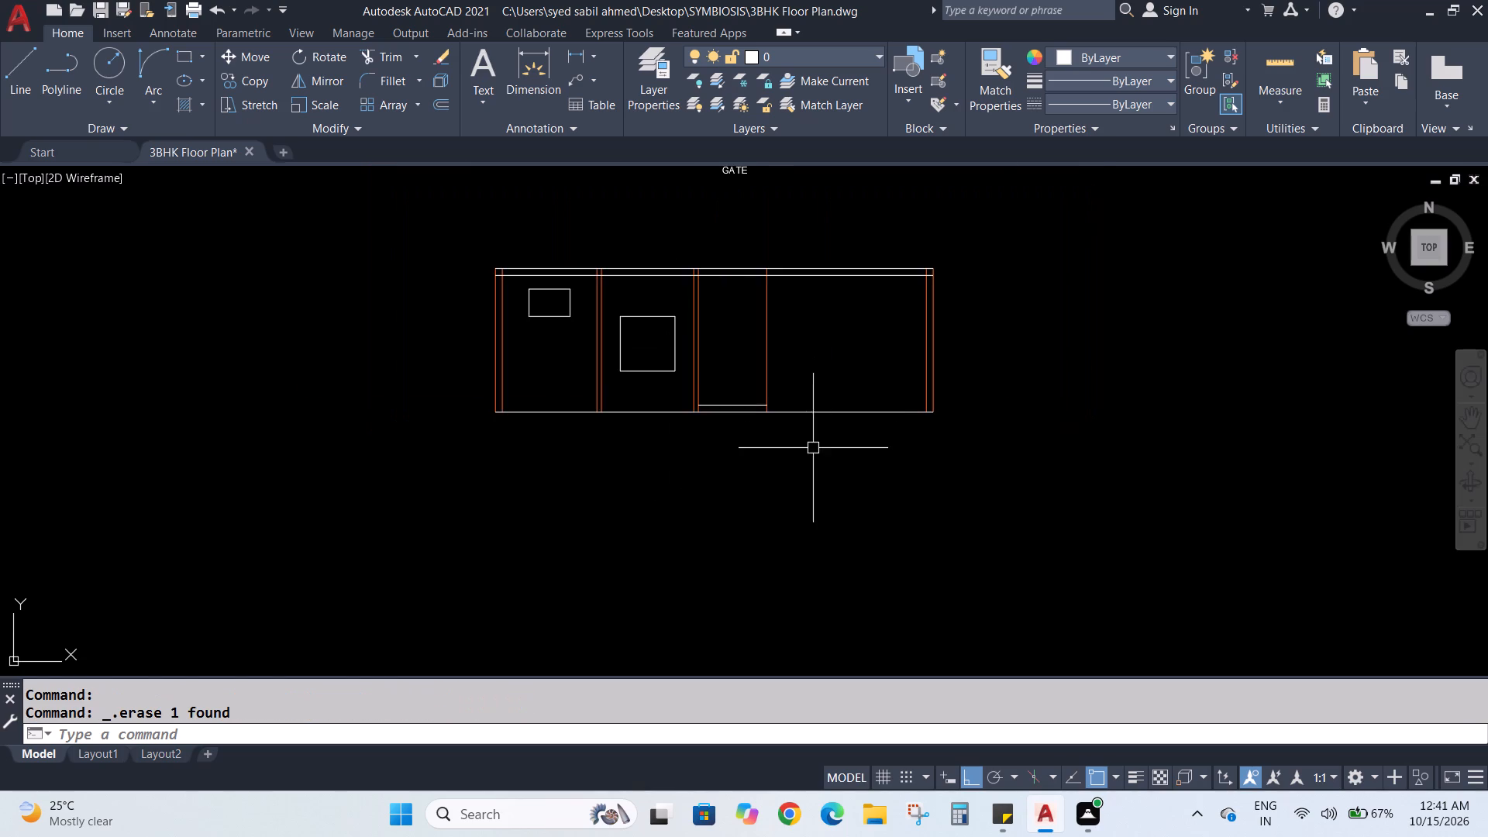
scroll(812, 450, "up", 1)
scroll(747, 456, "down", 3)
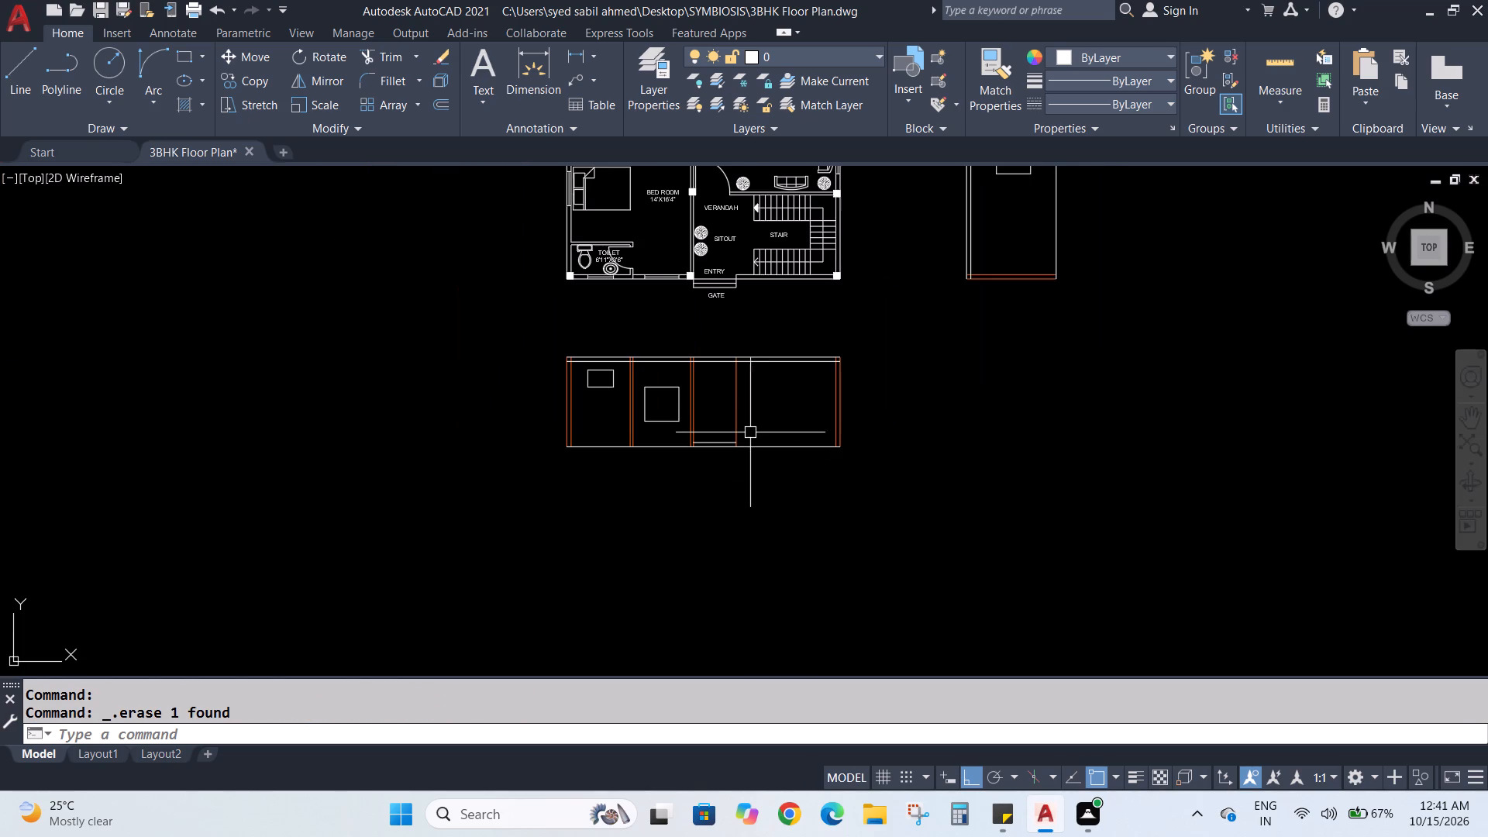
scroll(747, 422, "up", 3)
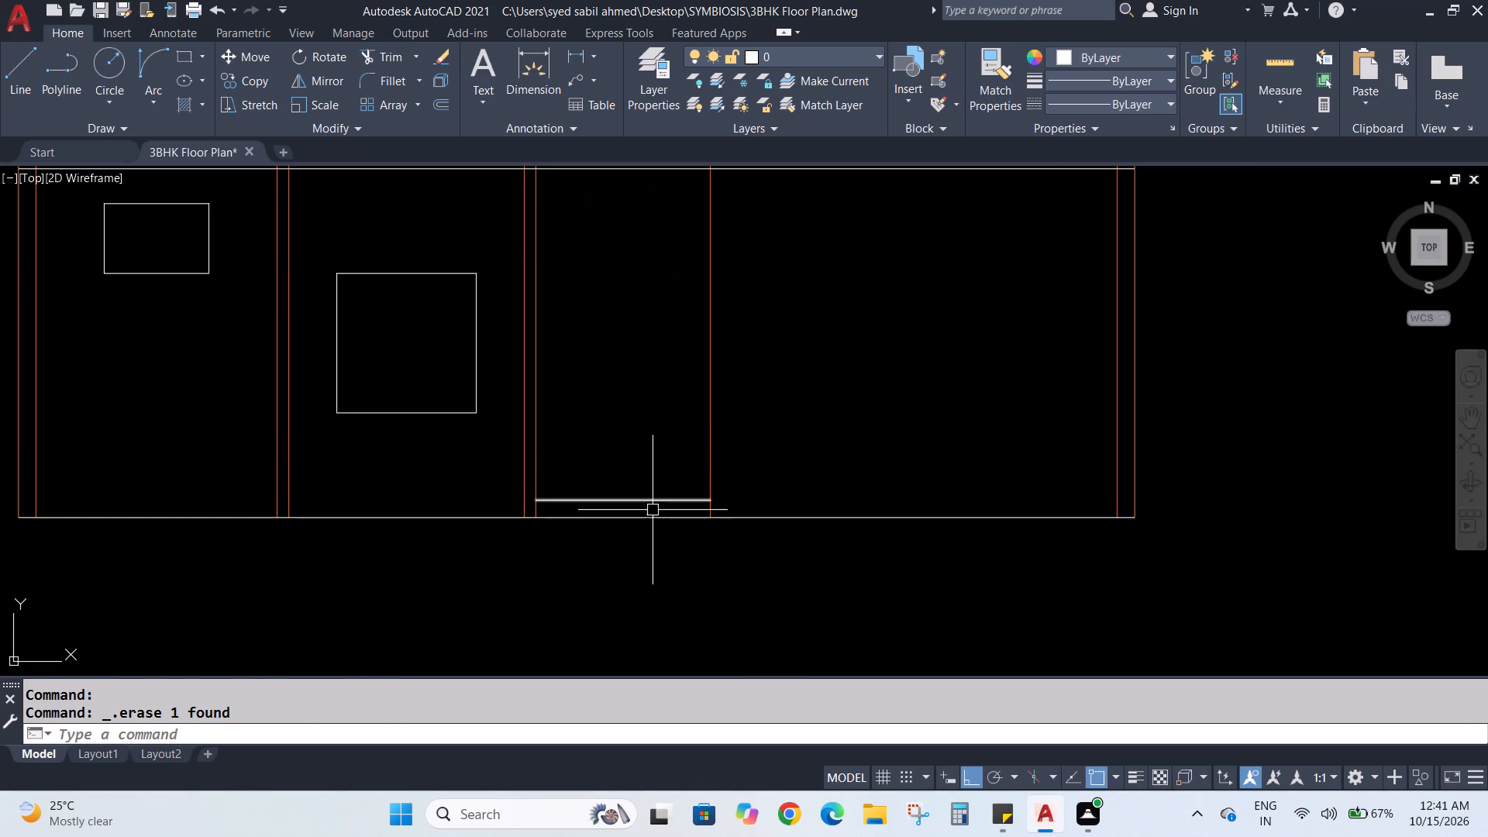
key("Escape")
key("Escape")
key("o")
key("Return")
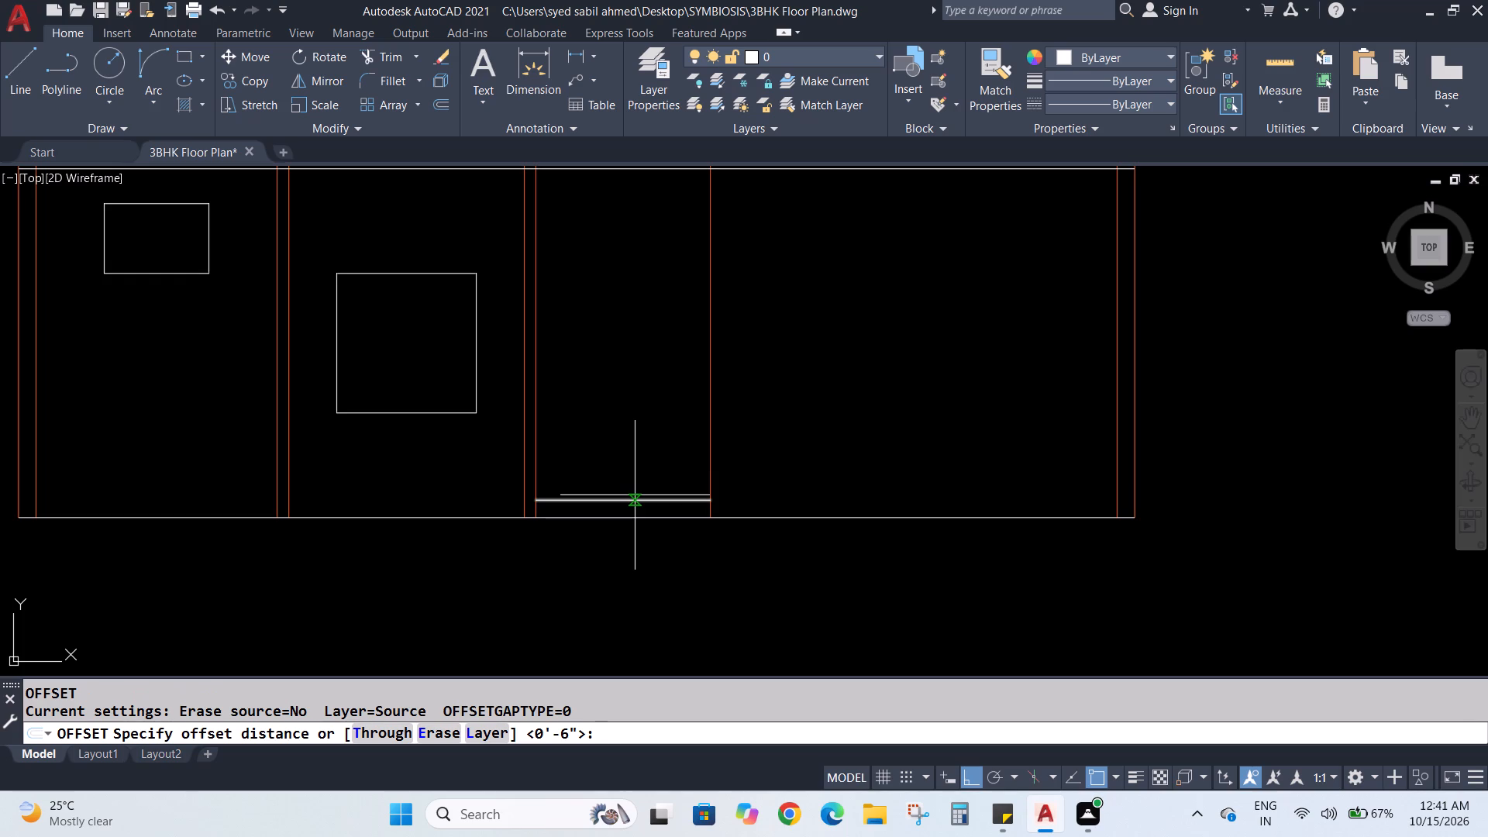
key("Return")
left_click(635, 500)
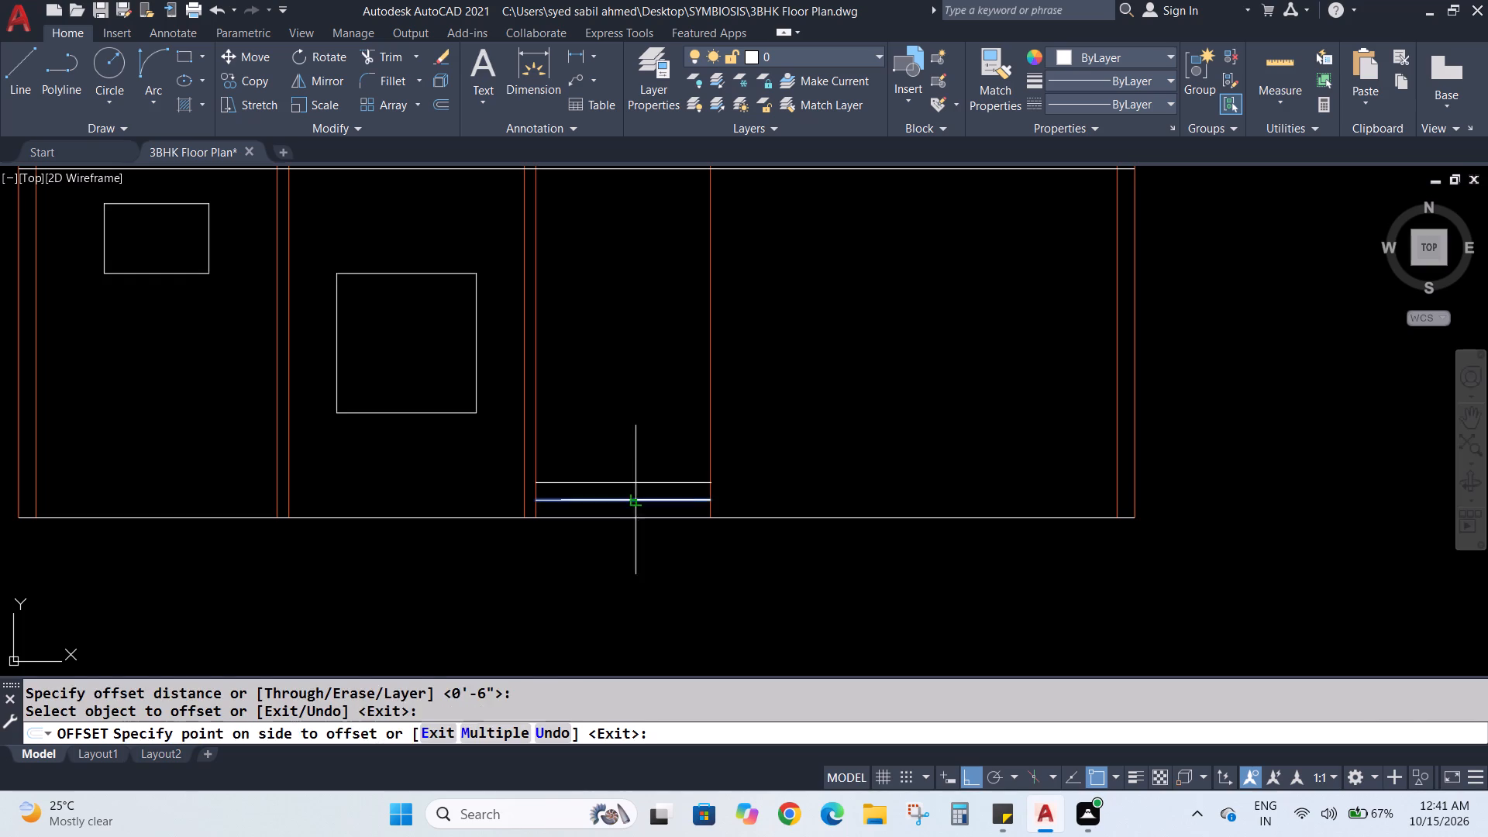
left_click(642, 456)
scroll(642, 452, "down", 3)
scroll(677, 496, "up", 1)
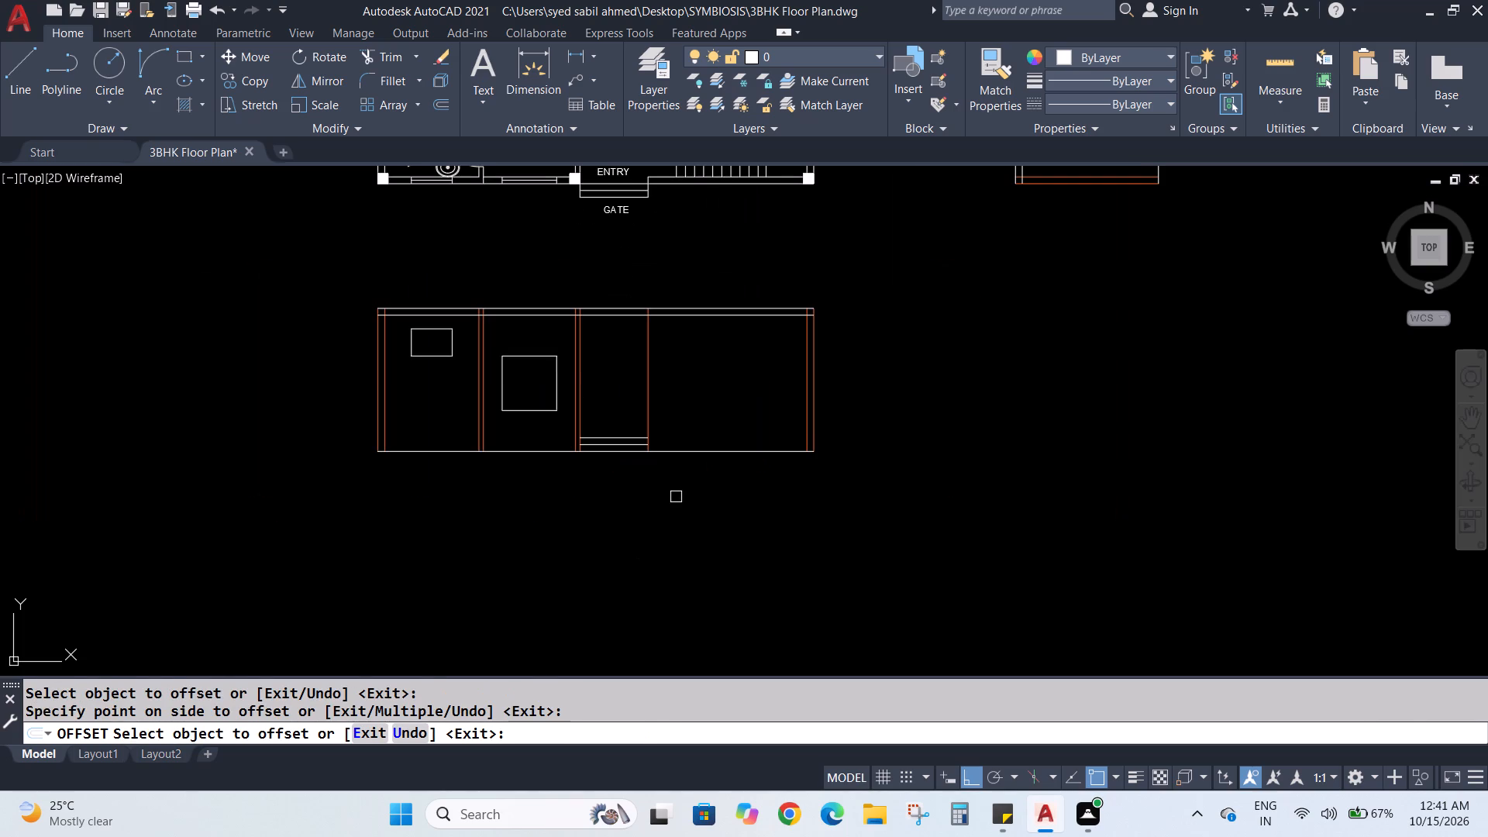
key("Escape")
Erase the two vertical wall lines between the window openings and the extra wall line beside the entry in the front elevation.
scroll(676, 498, "down", 1)
middle_click_drag(649, 422, 649, 425)
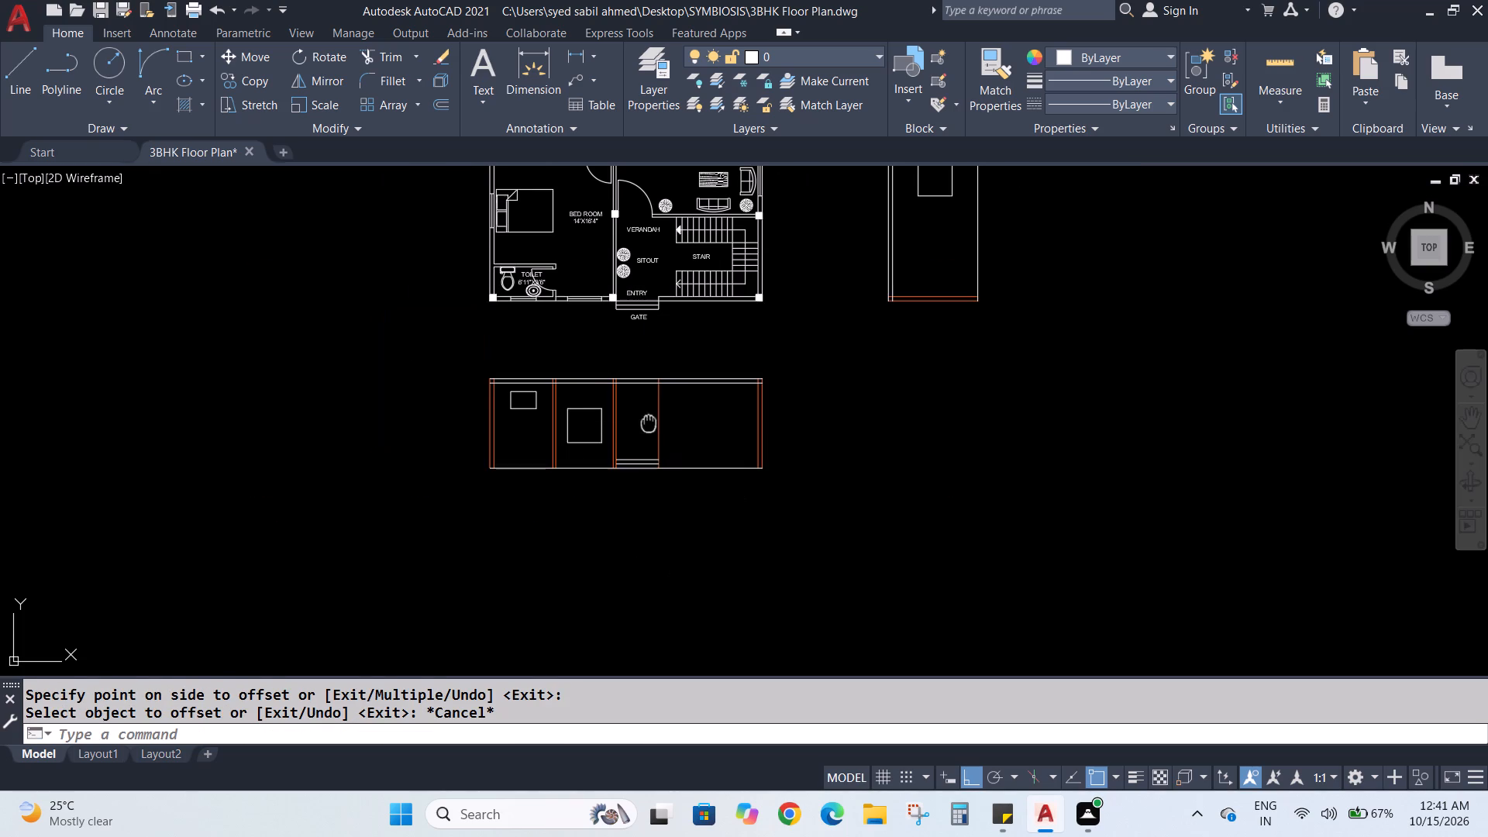
middle_click_drag(649, 425, 639, 459)
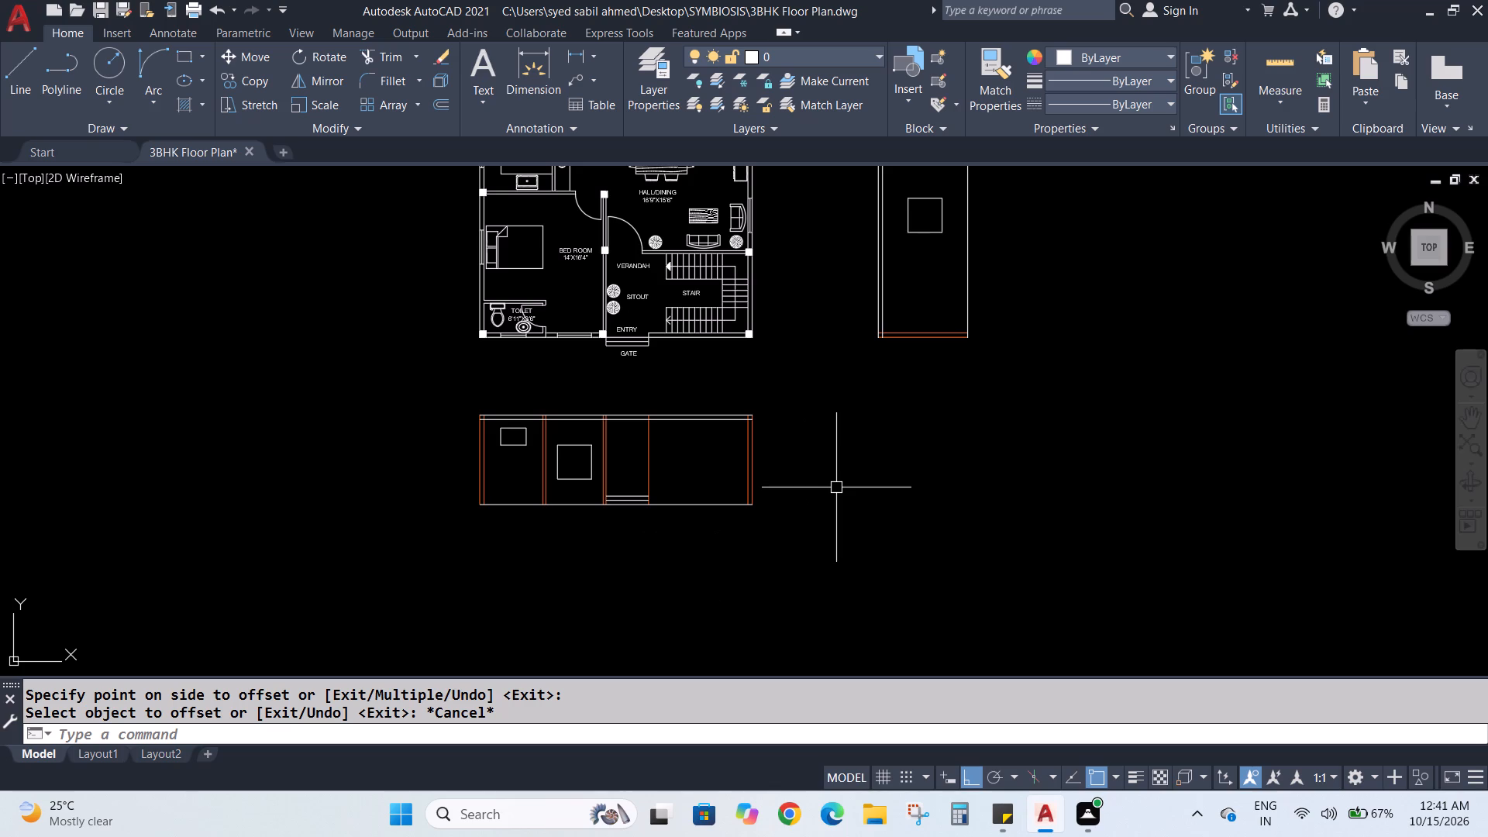
scroll(821, 378, "down", 3)
scroll(821, 377, "up", 3)
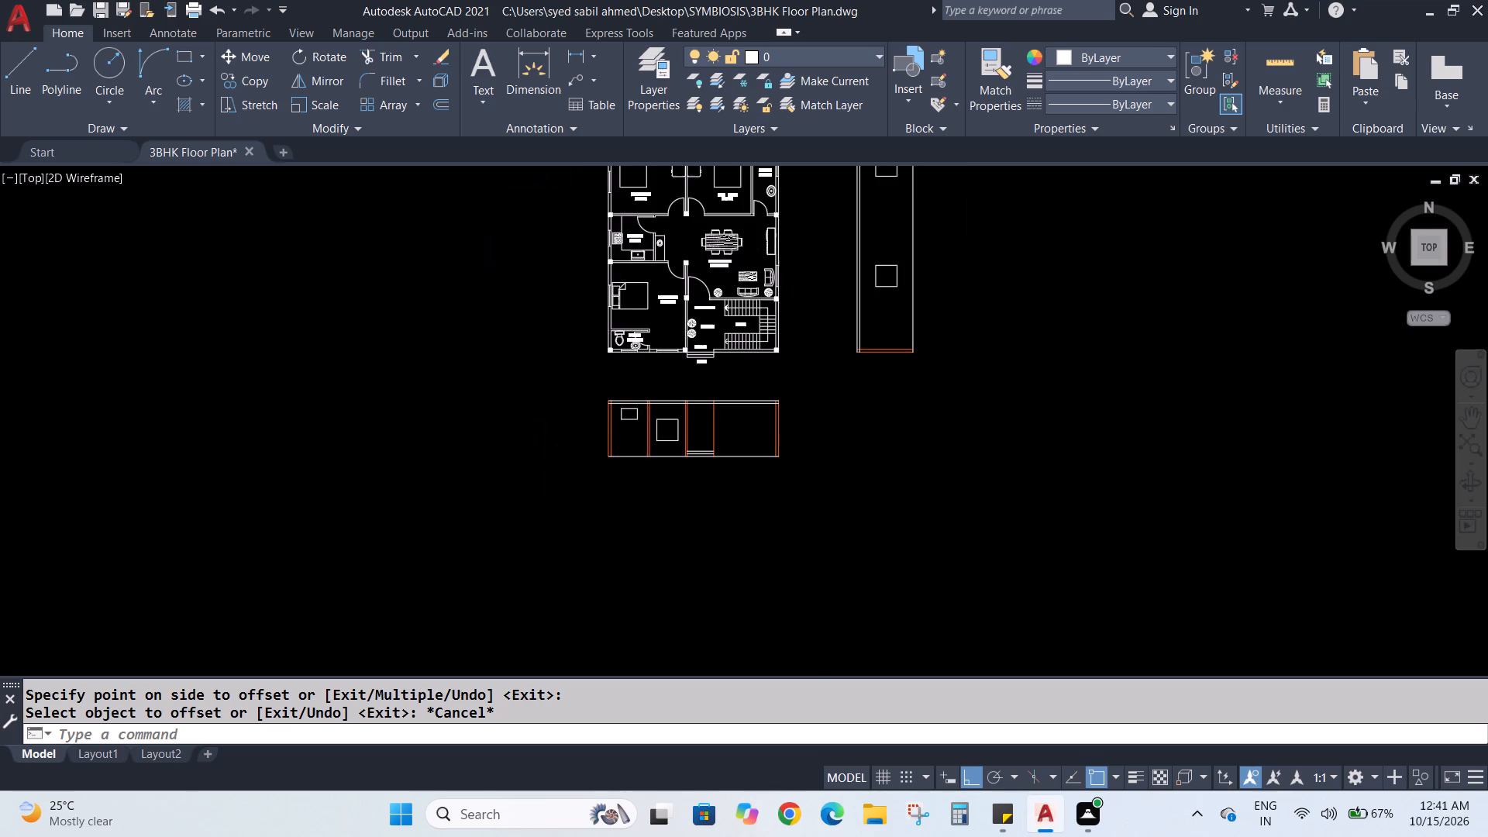
scroll(821, 377, "down", 2)
scroll(823, 377, "up", 1)
middle_click_drag(821, 380, 821, 387)
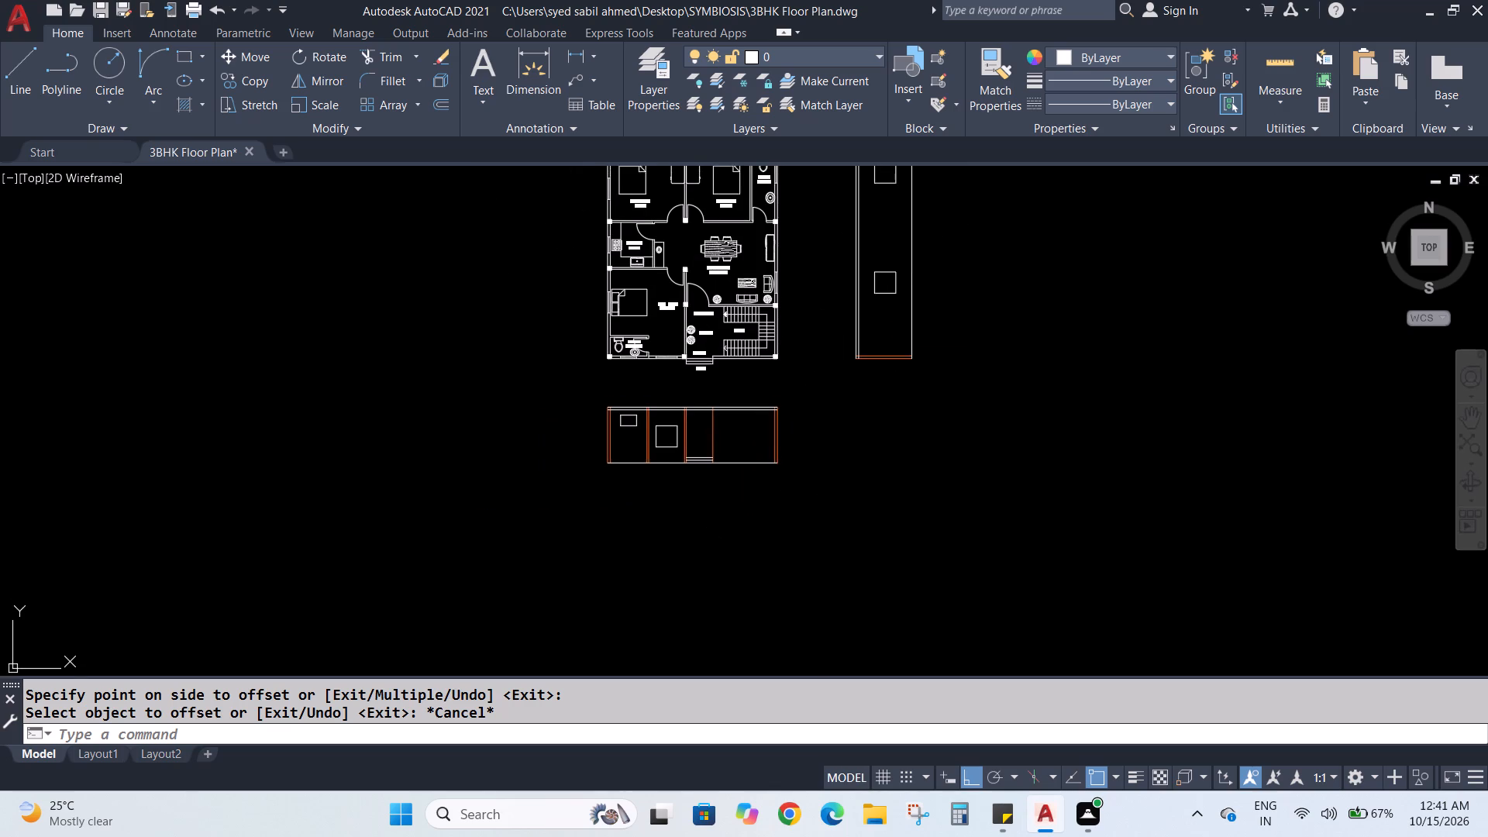
middle_click_drag(821, 387, 790, 443)
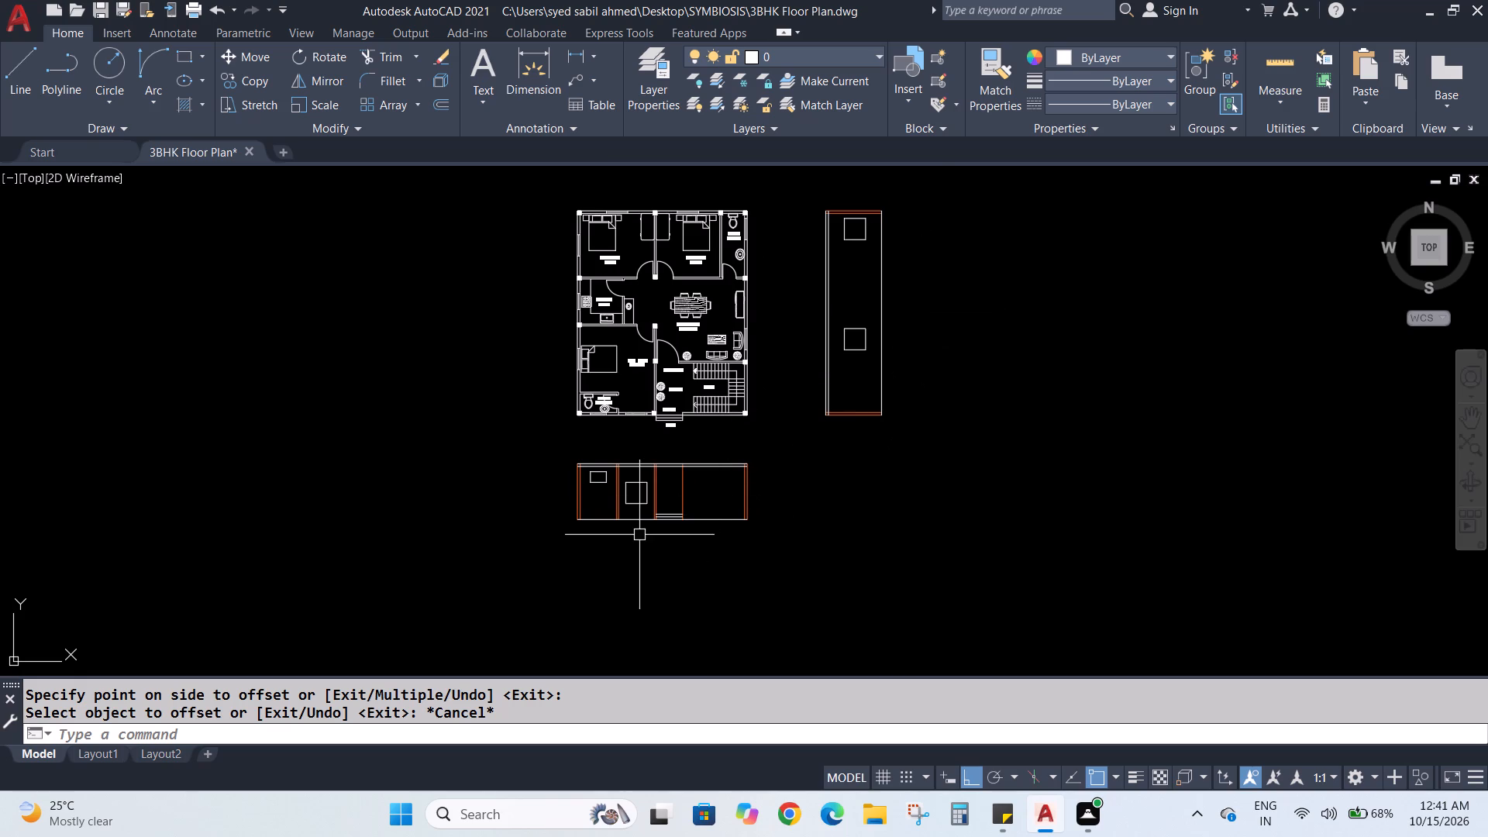
scroll(639, 535, "up", 1)
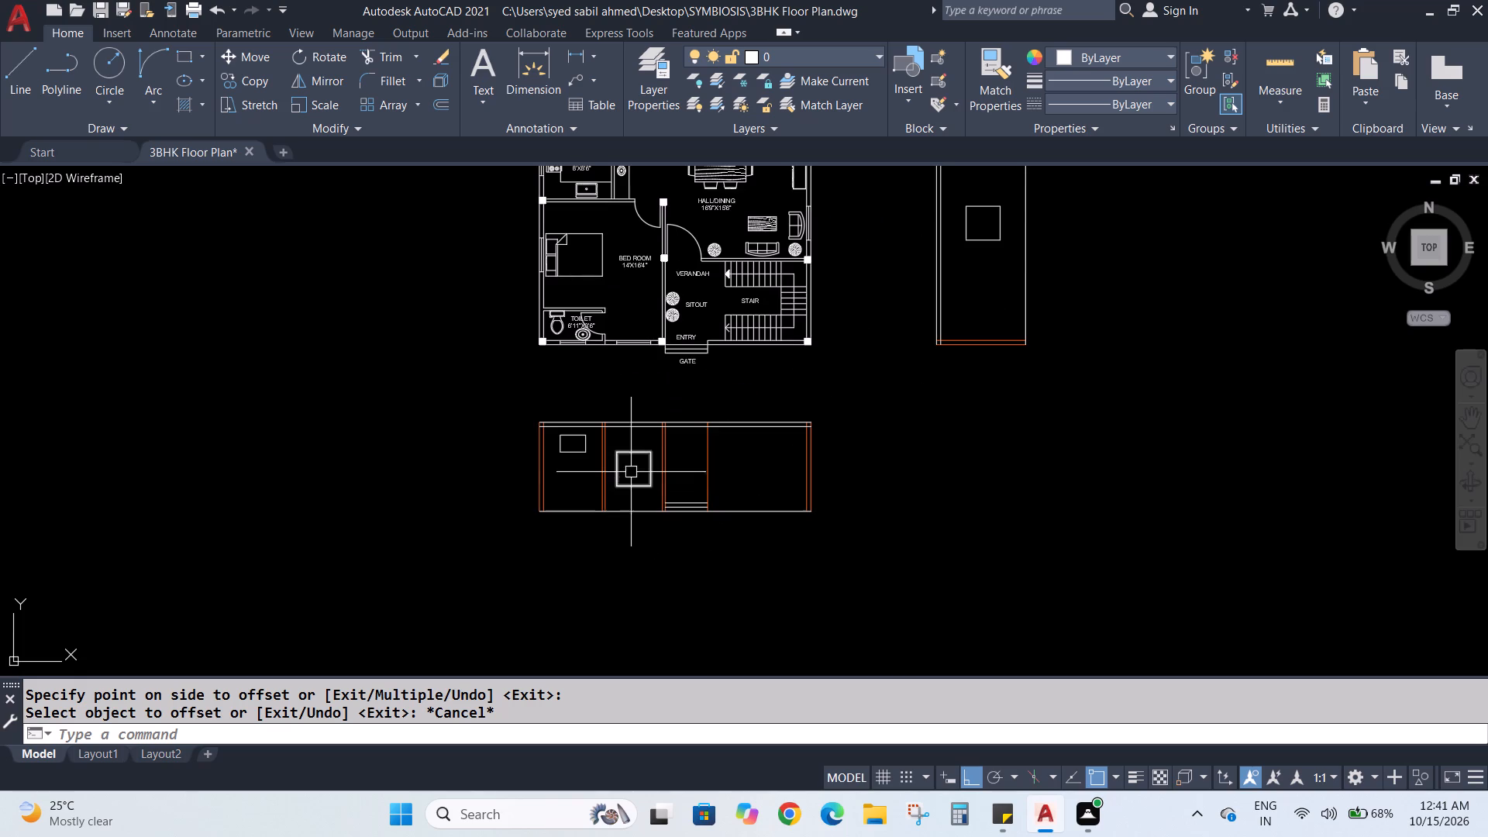
left_click(607, 463)
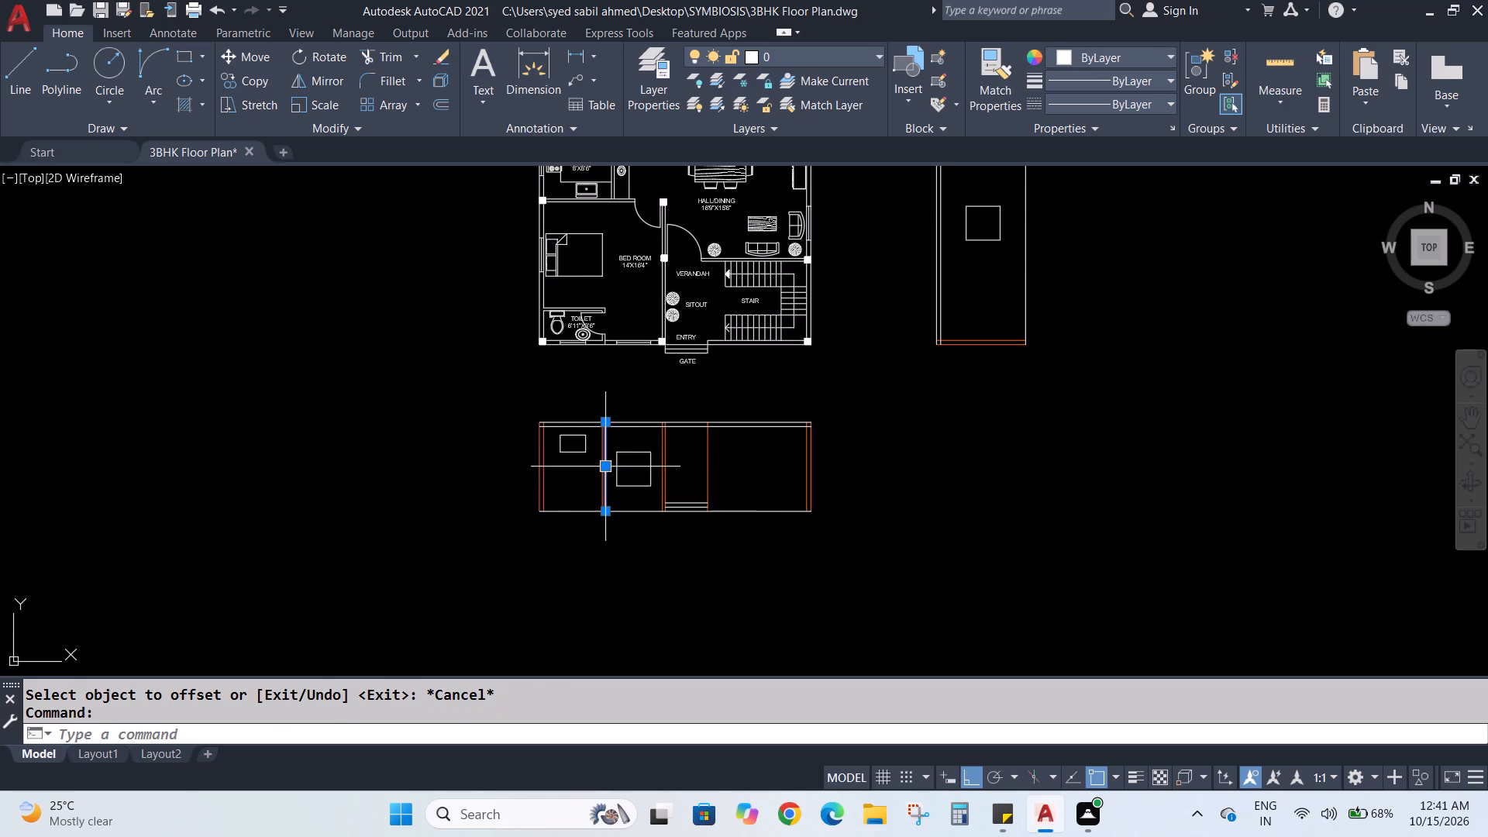
key("Delete")
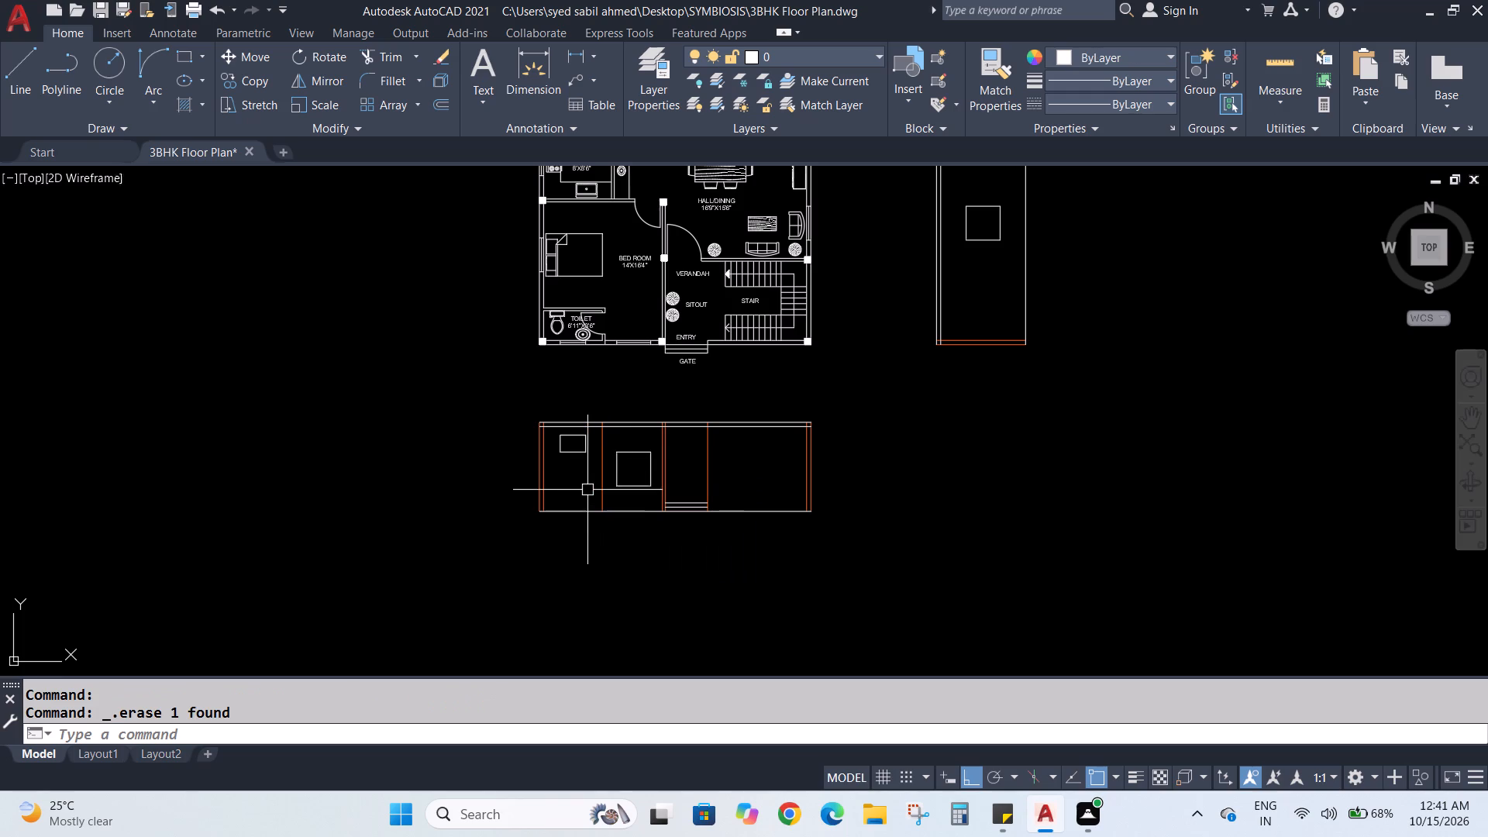
left_click(601, 485)
key("Delete")
scroll(691, 479, "up", 1)
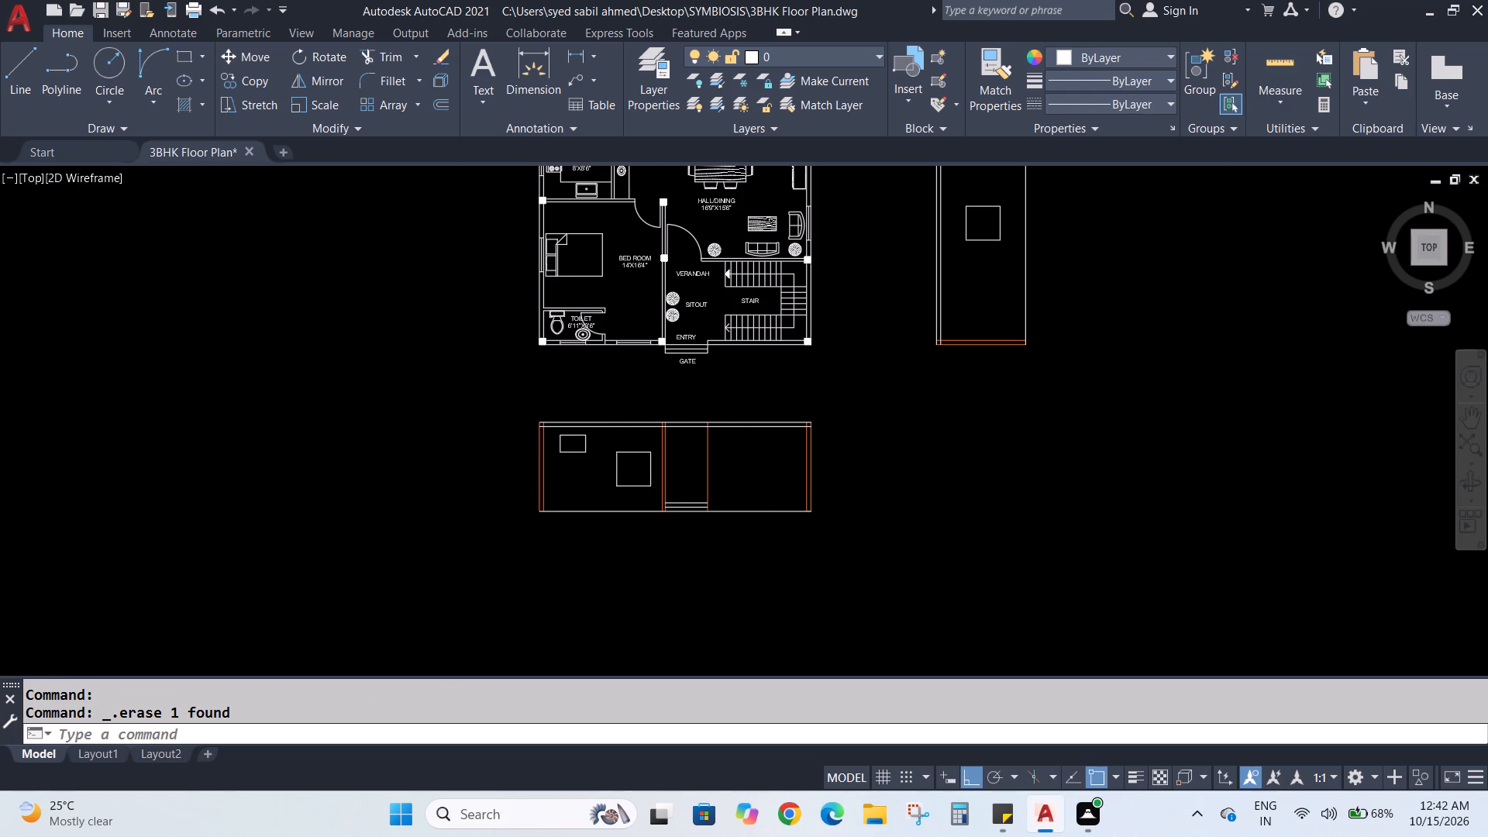
scroll(691, 479, "up", 1)
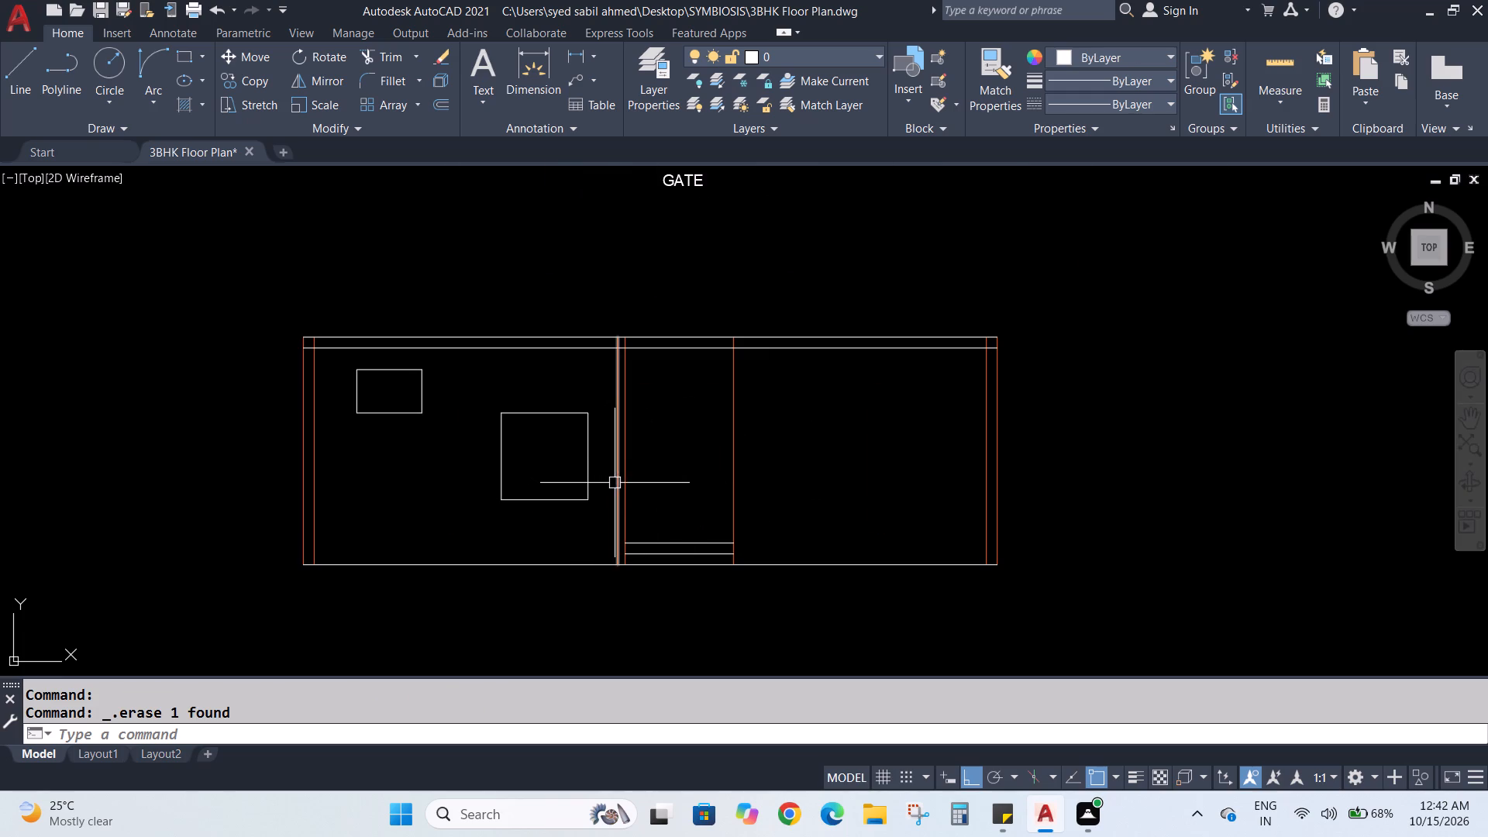
left_click(615, 483)
key("Delete")
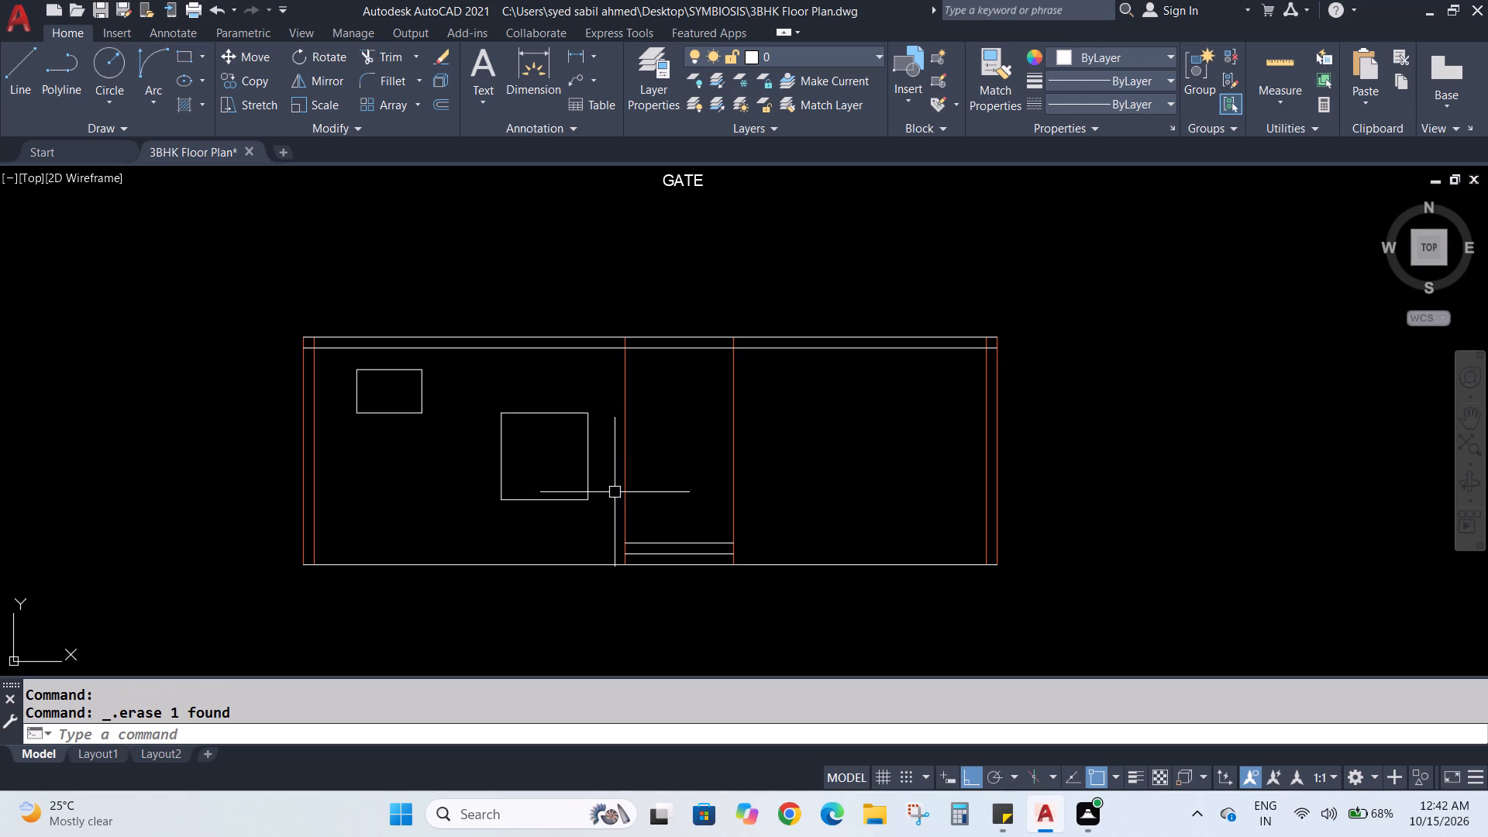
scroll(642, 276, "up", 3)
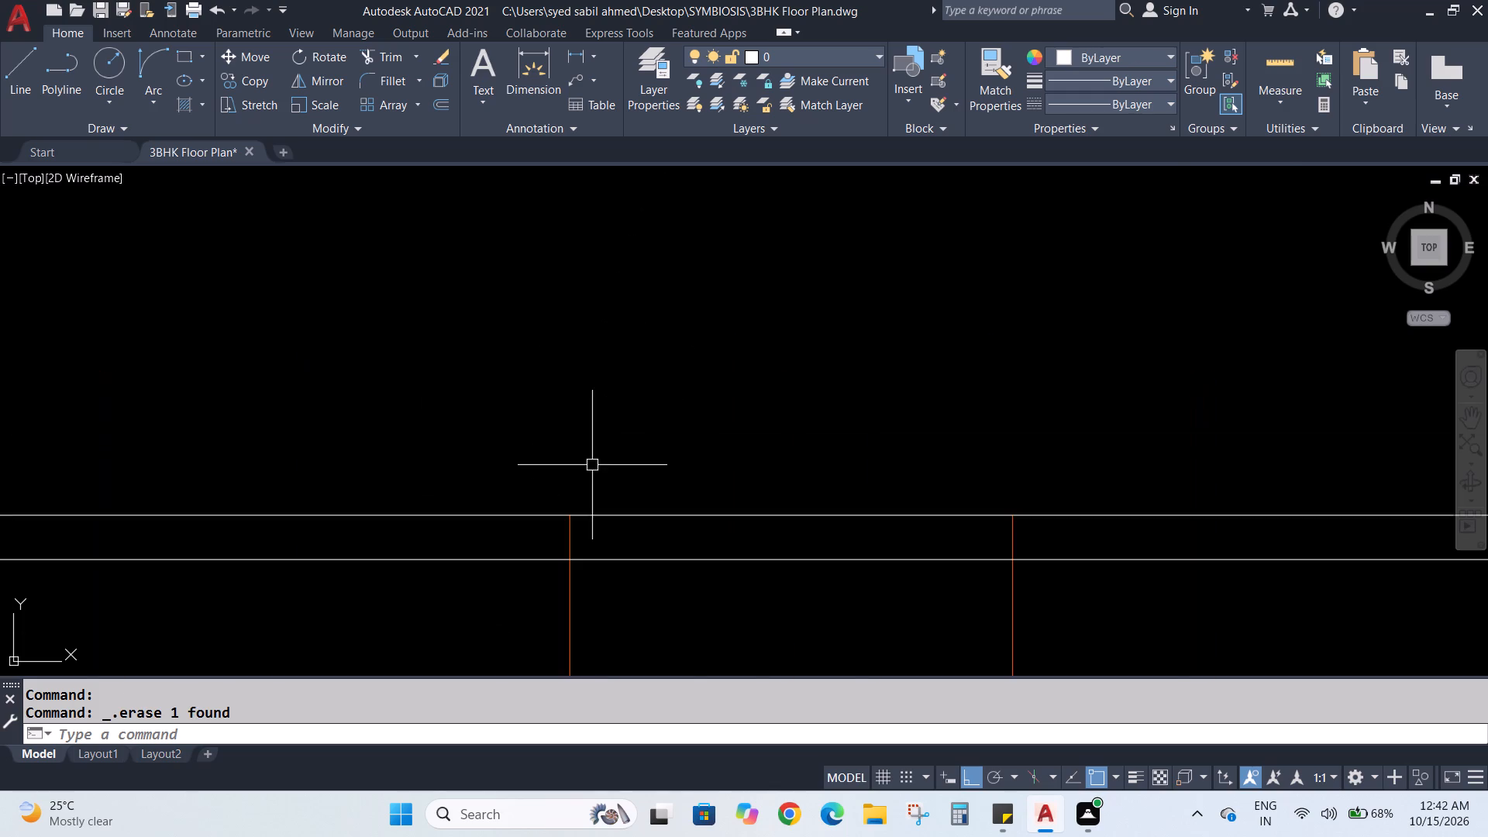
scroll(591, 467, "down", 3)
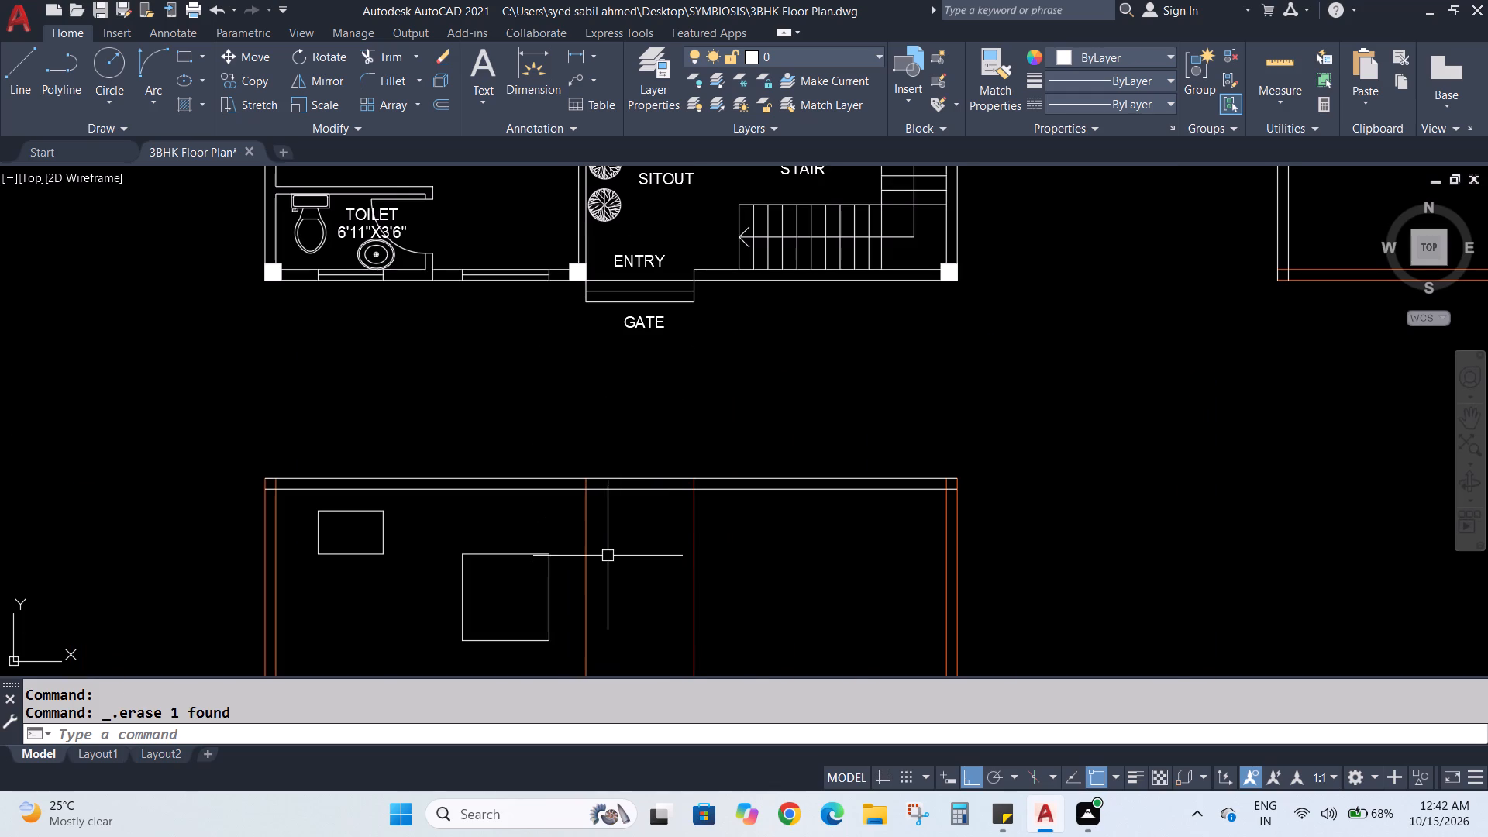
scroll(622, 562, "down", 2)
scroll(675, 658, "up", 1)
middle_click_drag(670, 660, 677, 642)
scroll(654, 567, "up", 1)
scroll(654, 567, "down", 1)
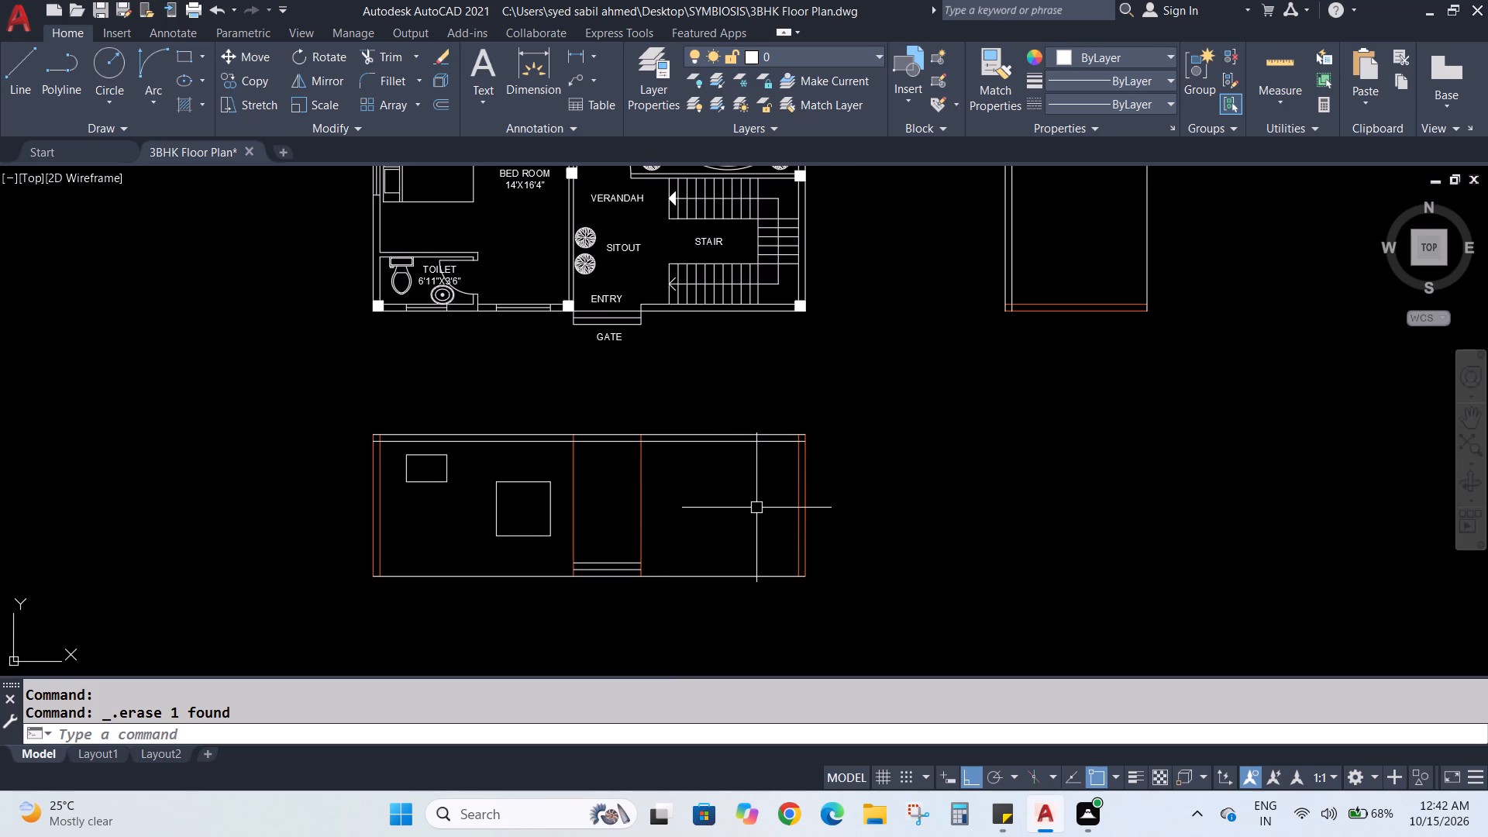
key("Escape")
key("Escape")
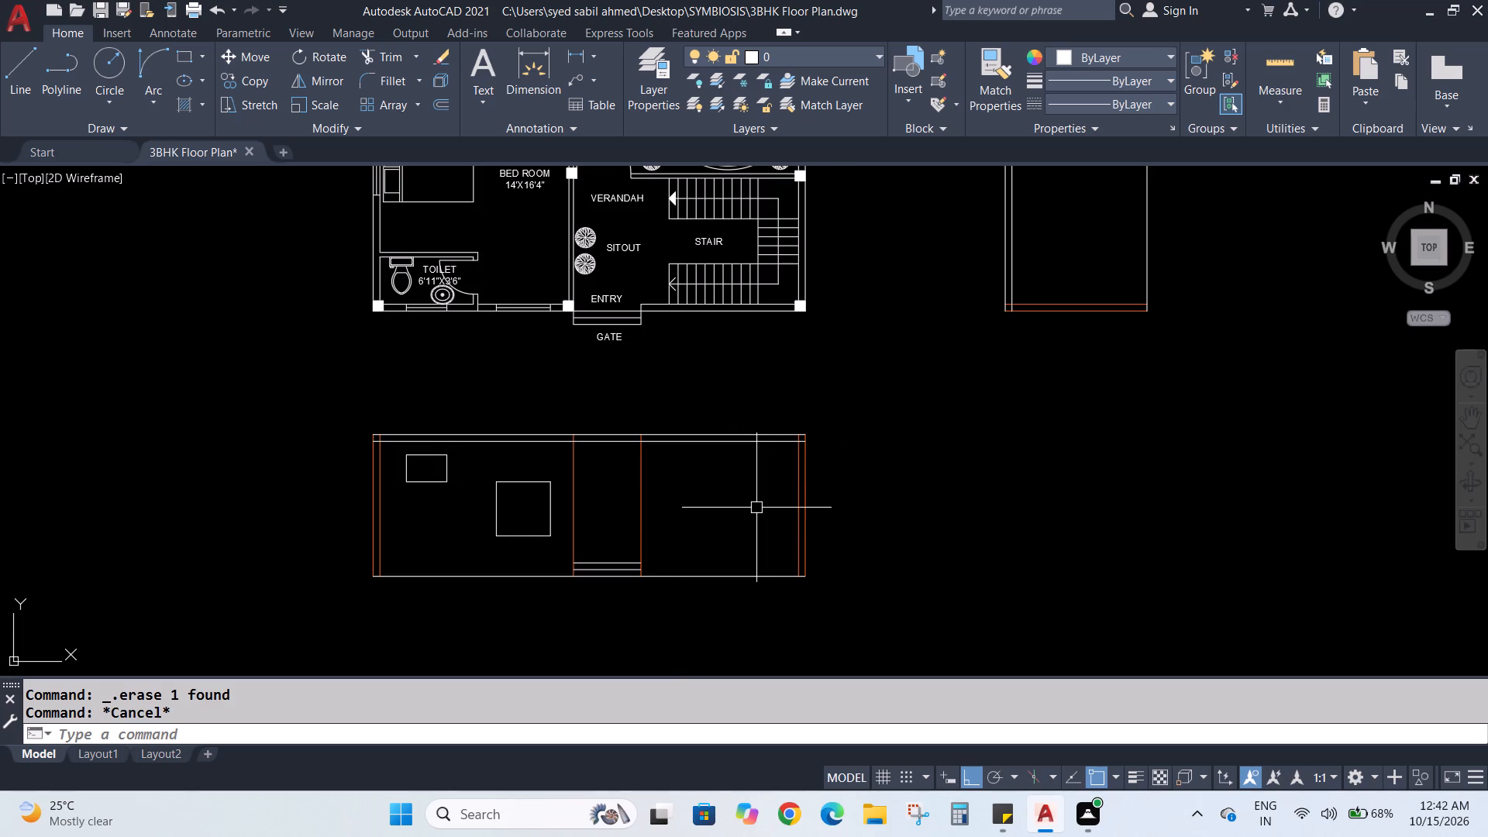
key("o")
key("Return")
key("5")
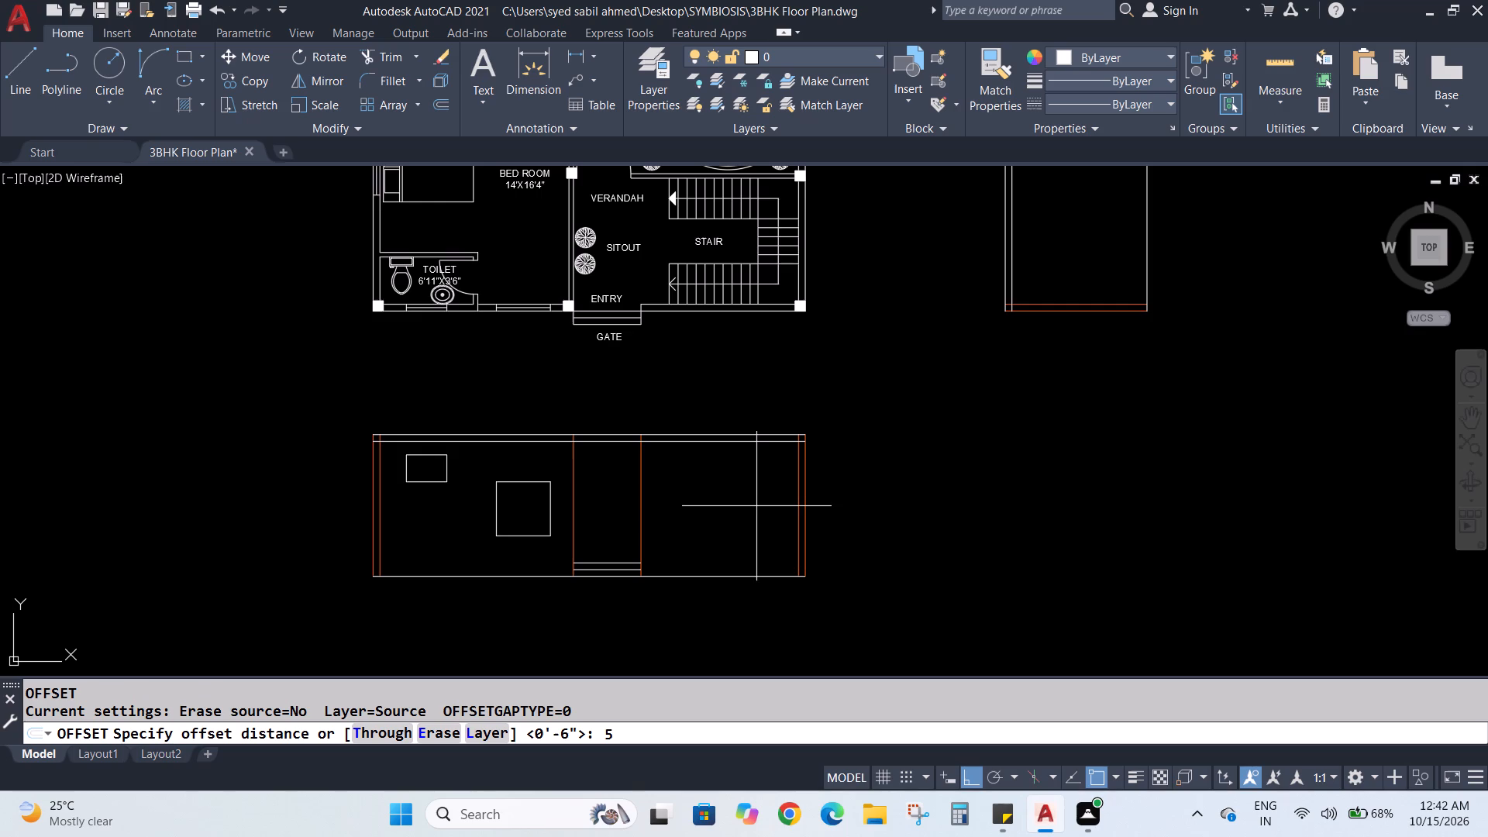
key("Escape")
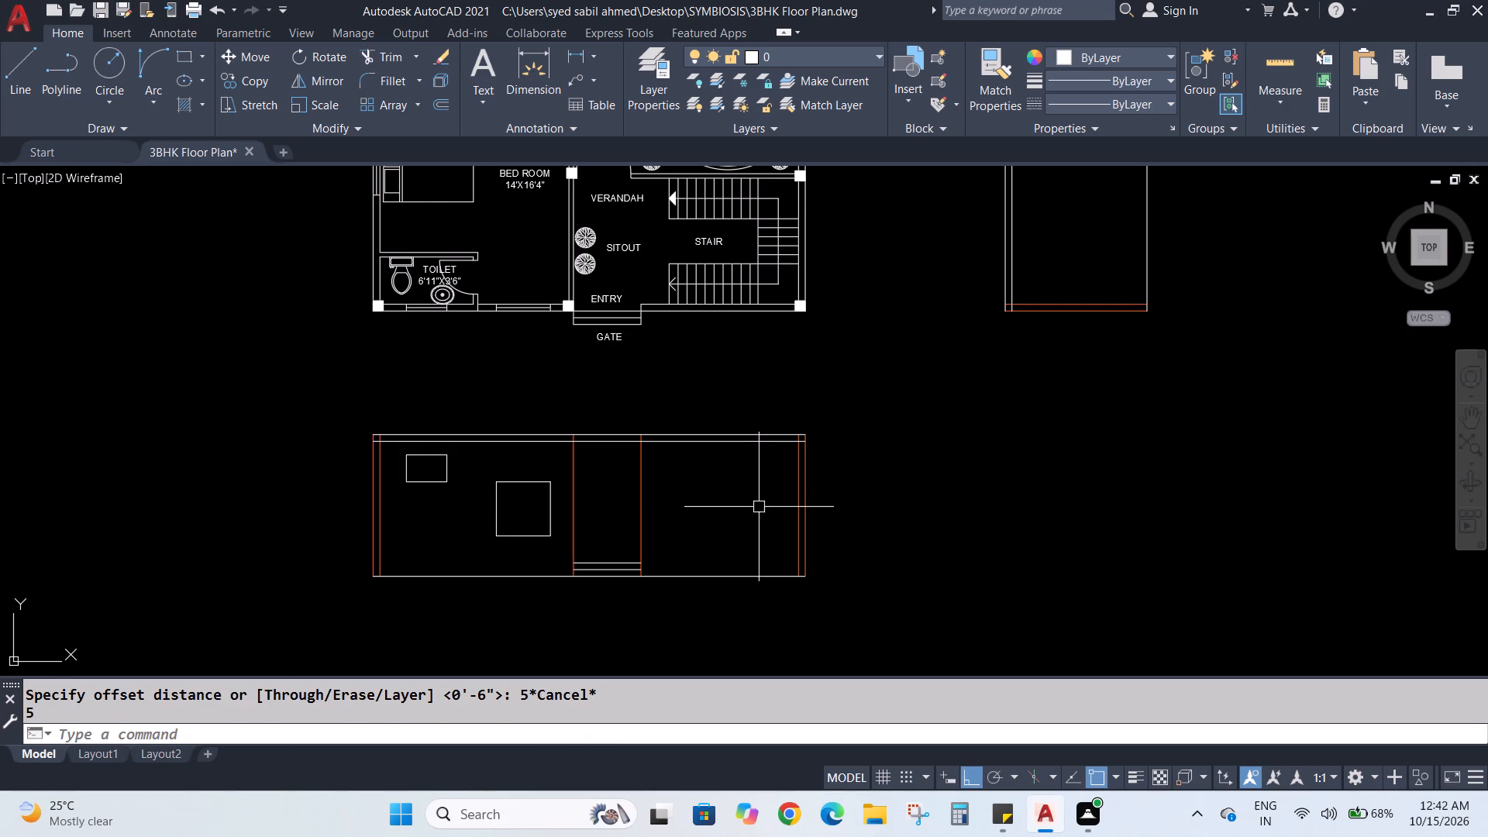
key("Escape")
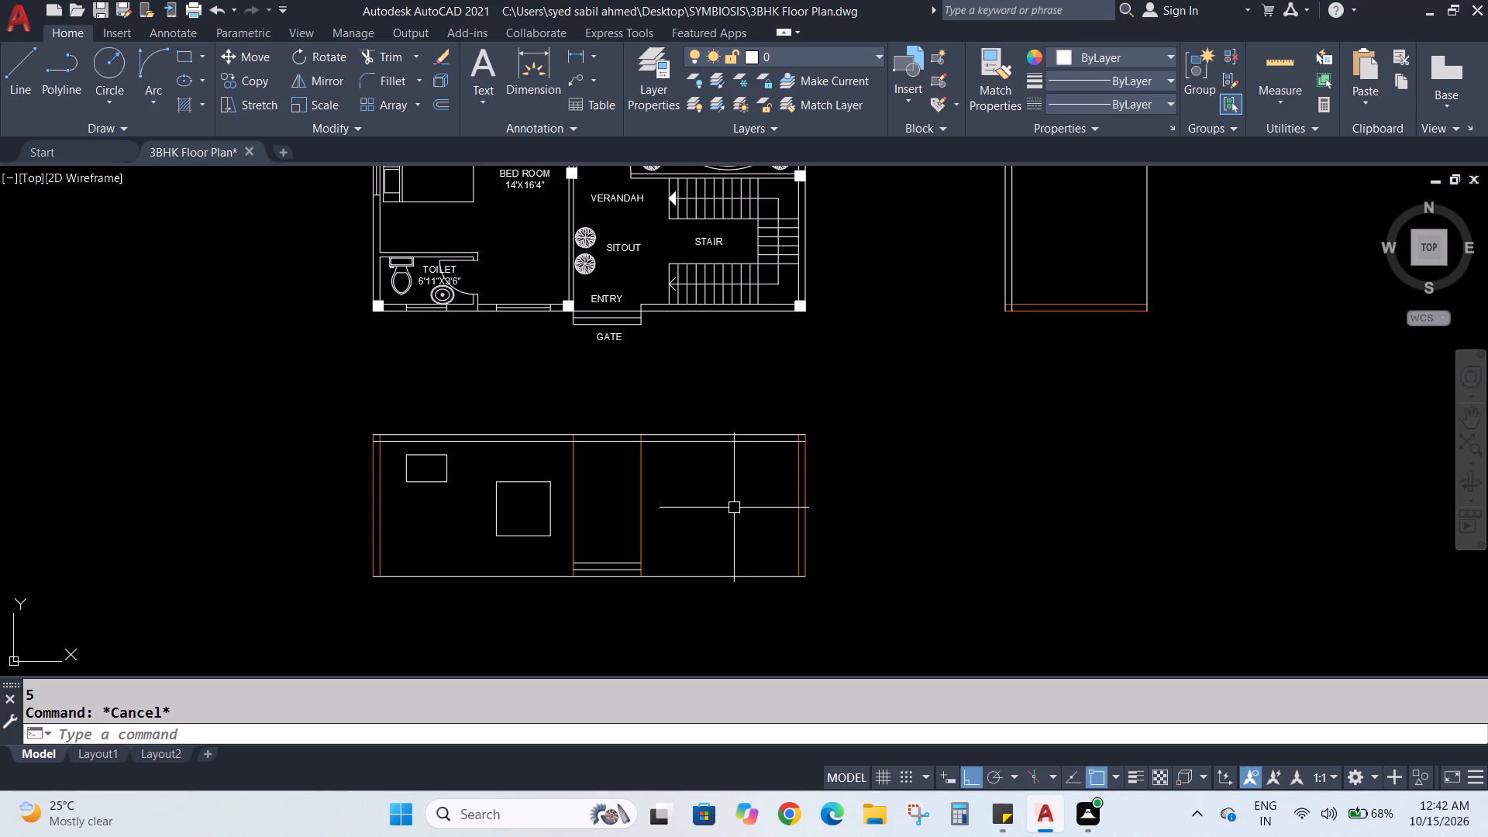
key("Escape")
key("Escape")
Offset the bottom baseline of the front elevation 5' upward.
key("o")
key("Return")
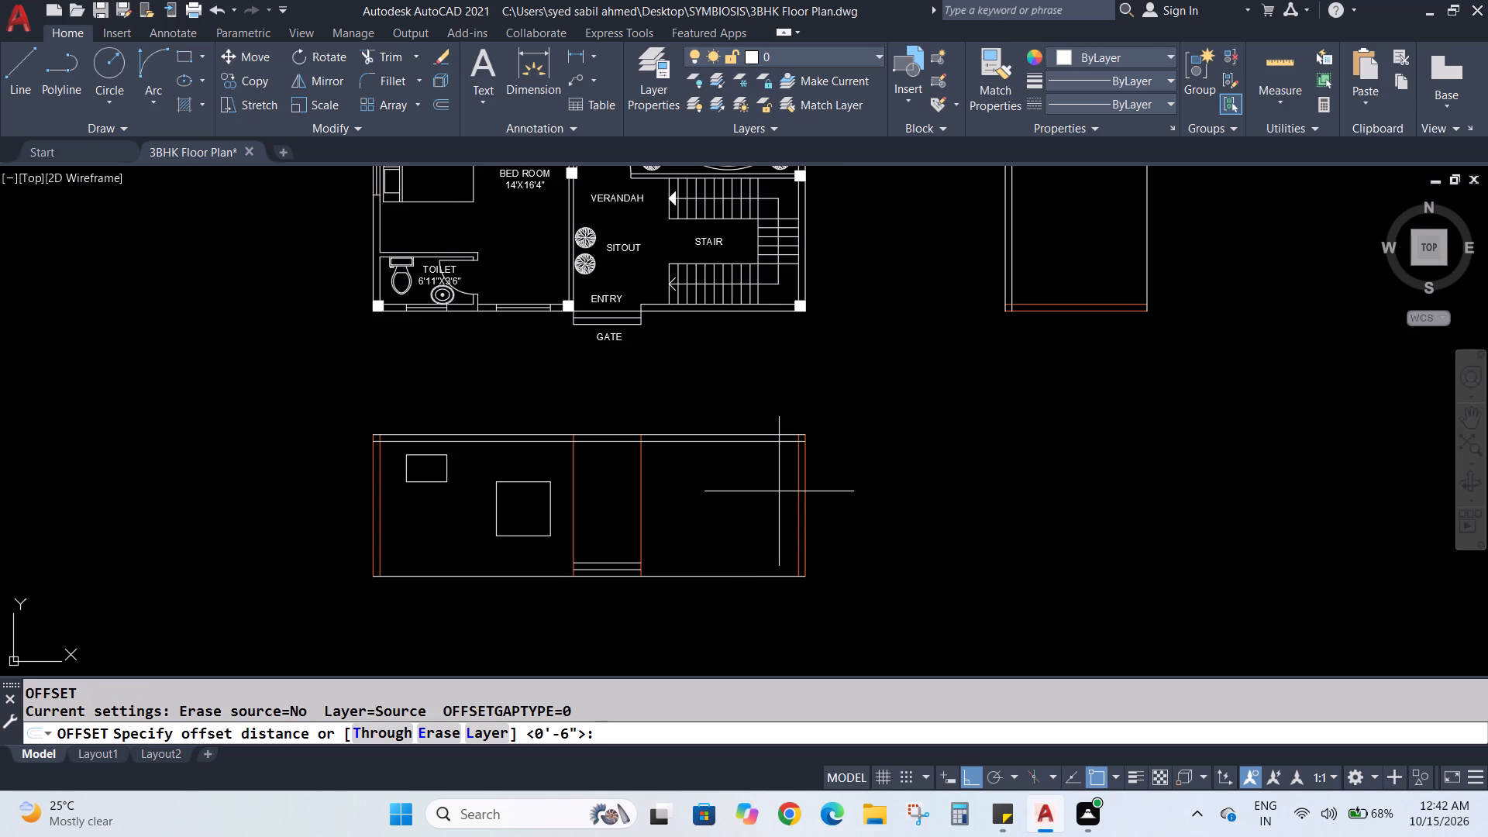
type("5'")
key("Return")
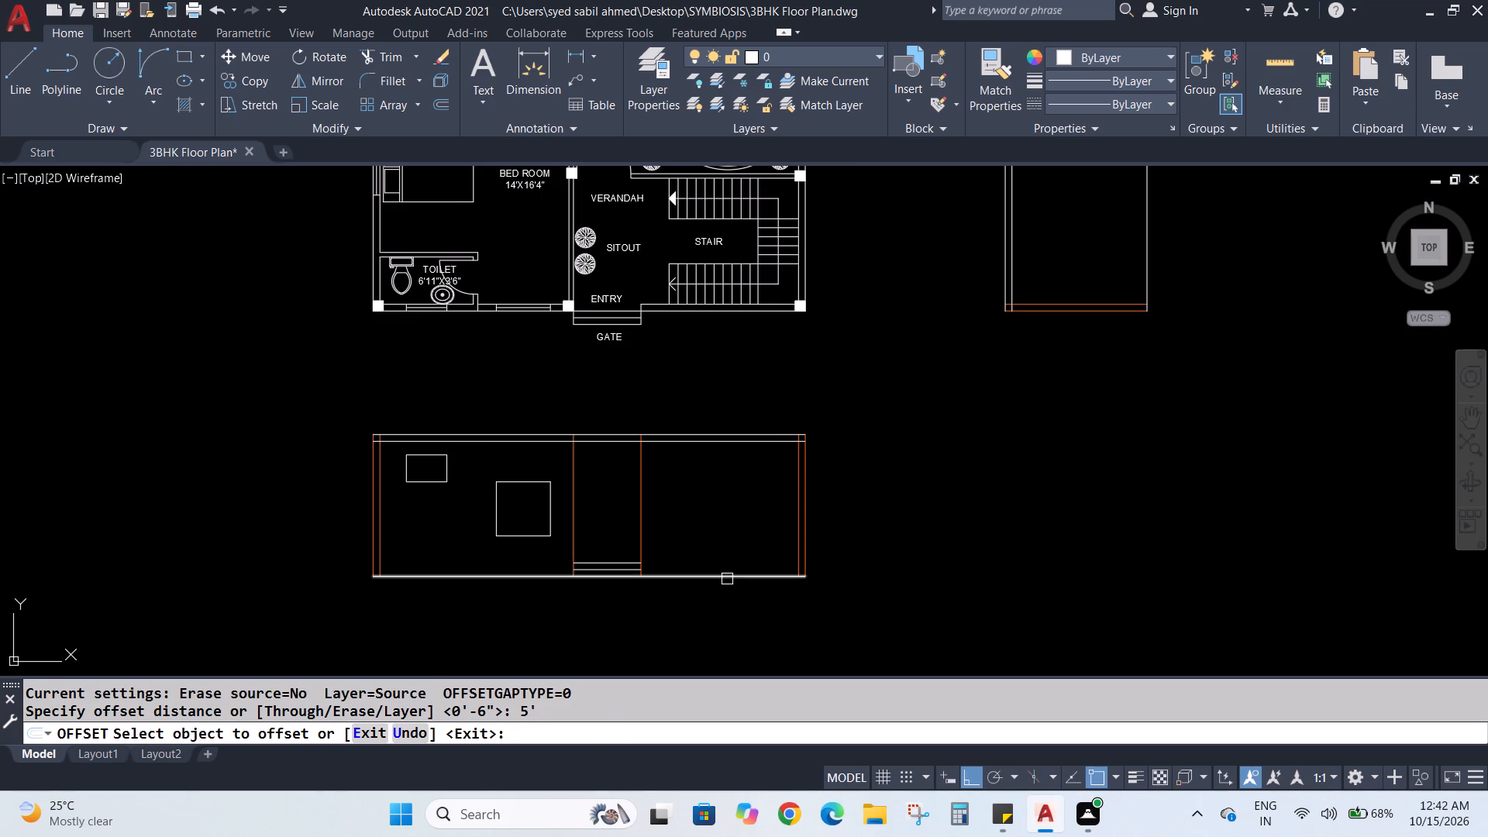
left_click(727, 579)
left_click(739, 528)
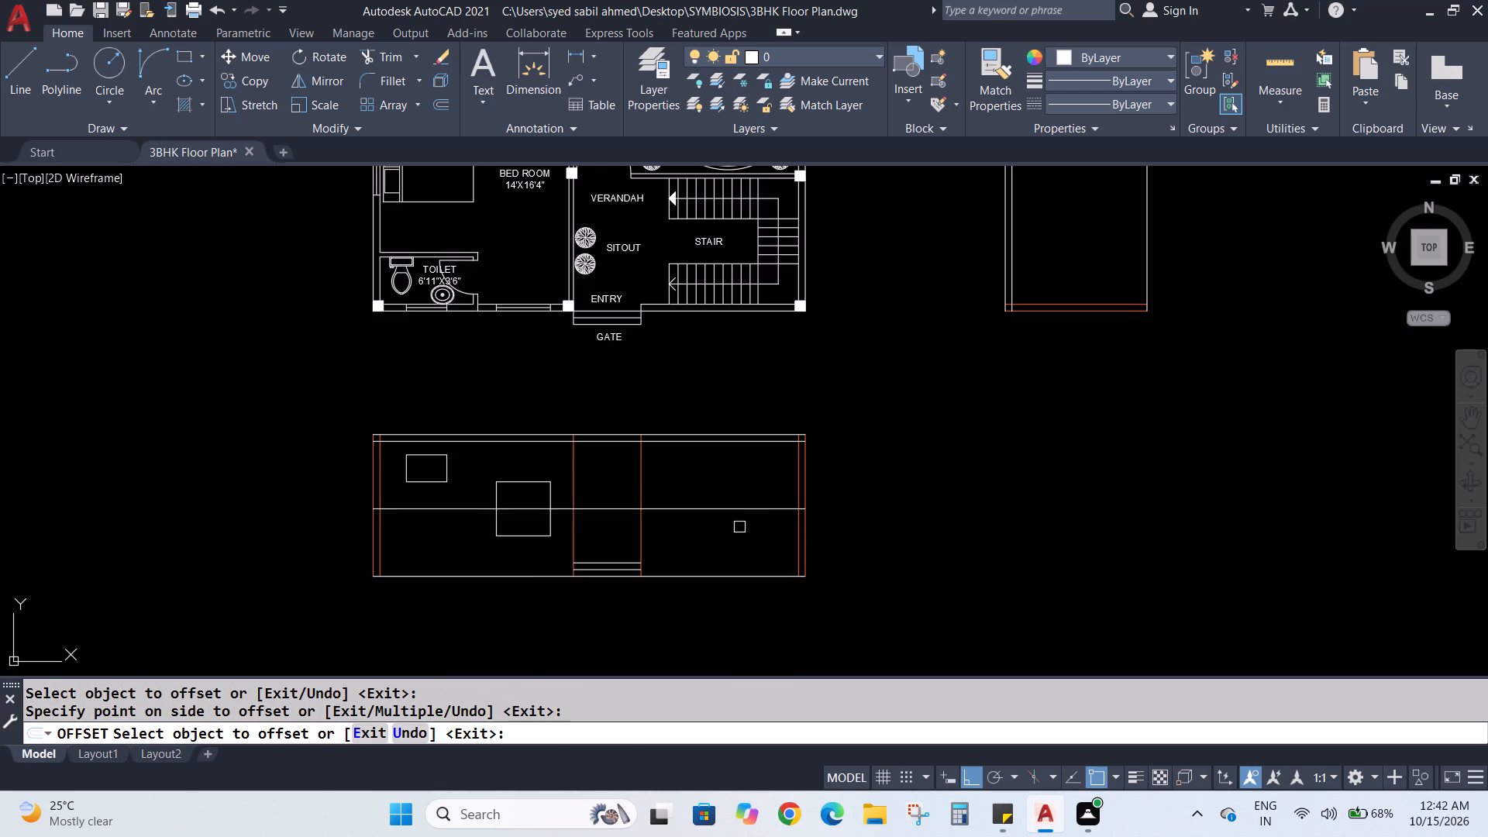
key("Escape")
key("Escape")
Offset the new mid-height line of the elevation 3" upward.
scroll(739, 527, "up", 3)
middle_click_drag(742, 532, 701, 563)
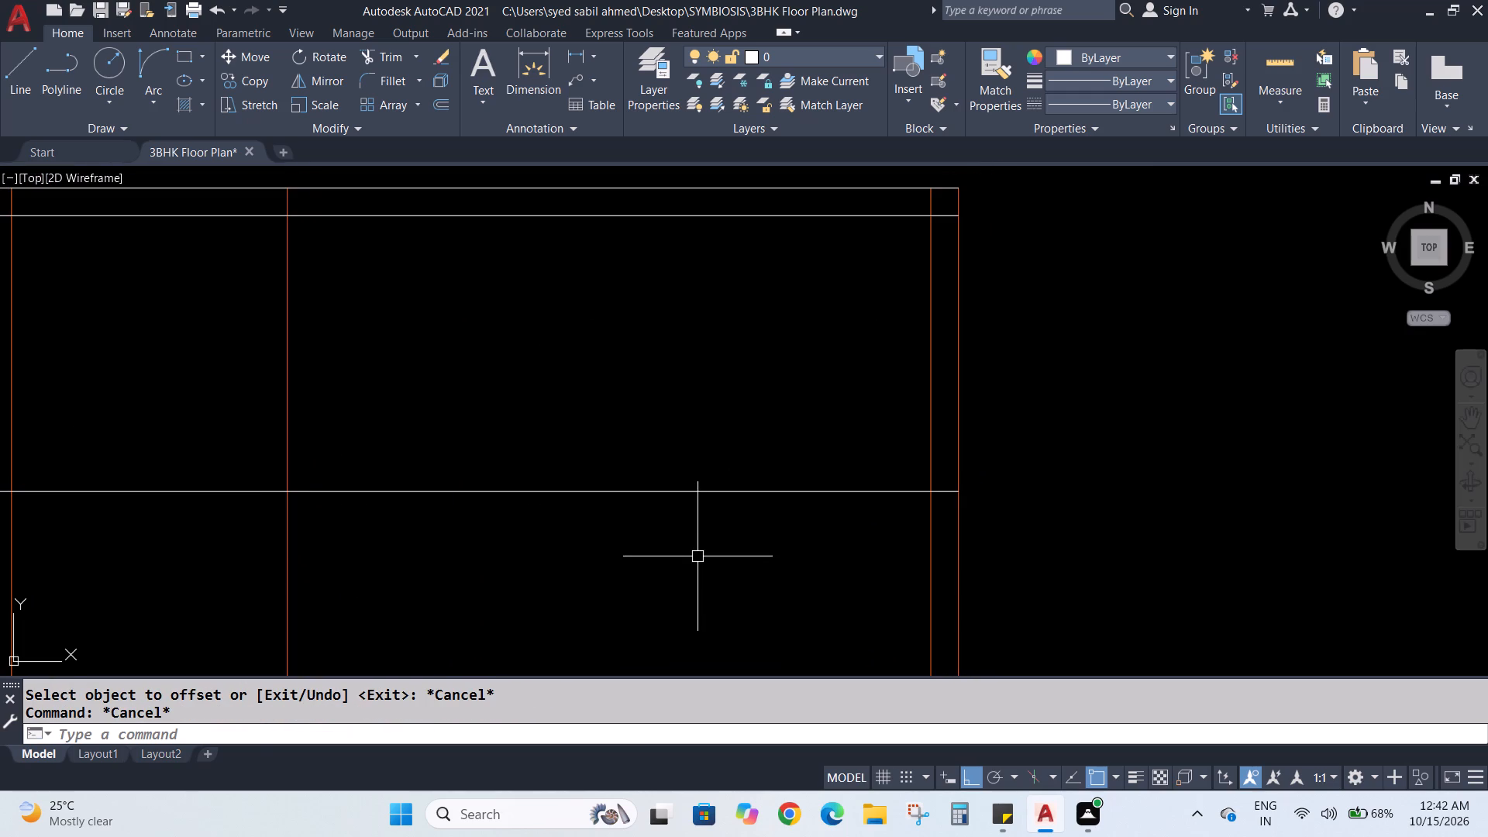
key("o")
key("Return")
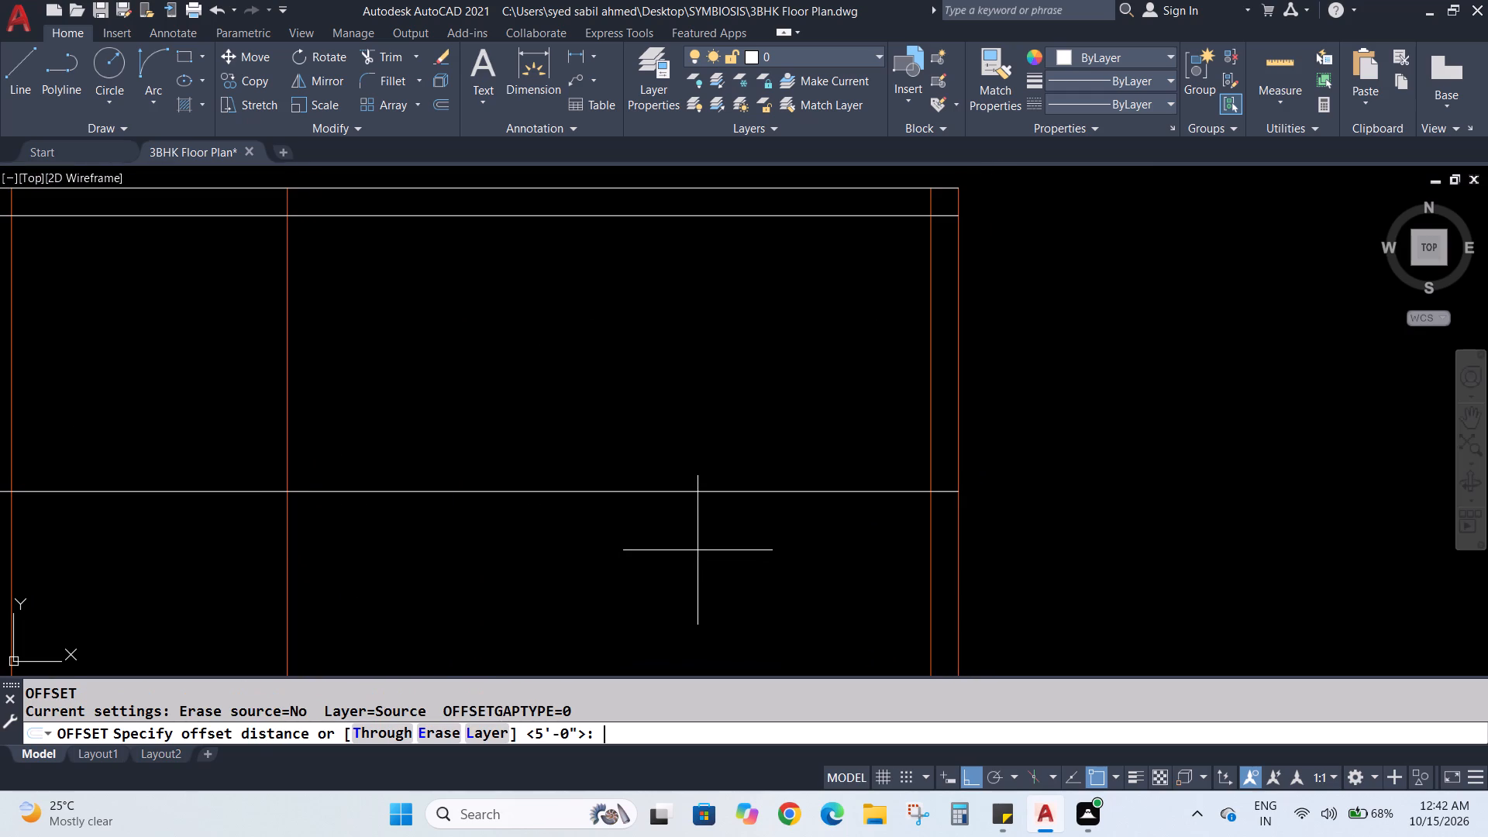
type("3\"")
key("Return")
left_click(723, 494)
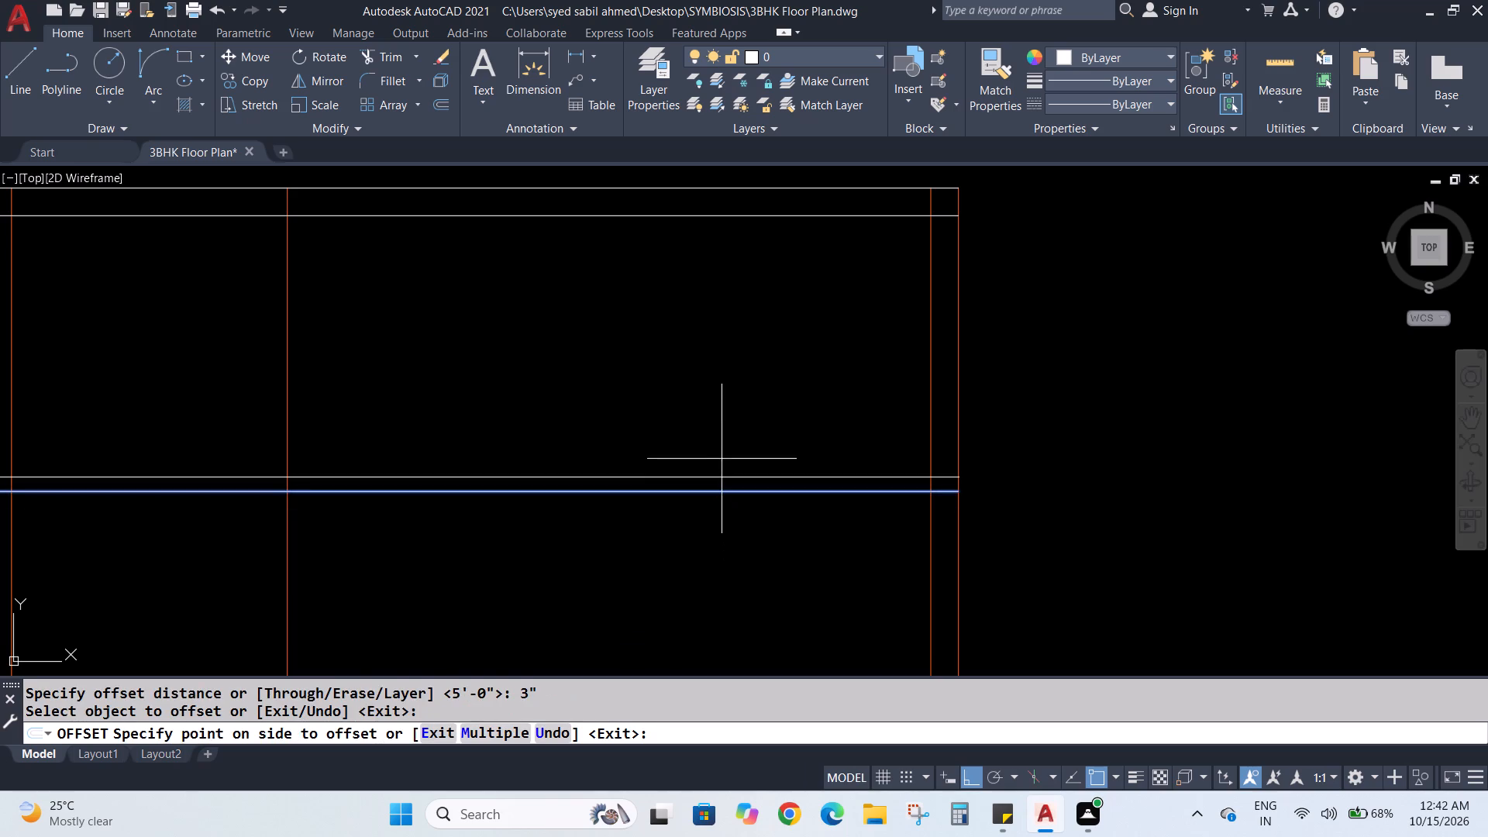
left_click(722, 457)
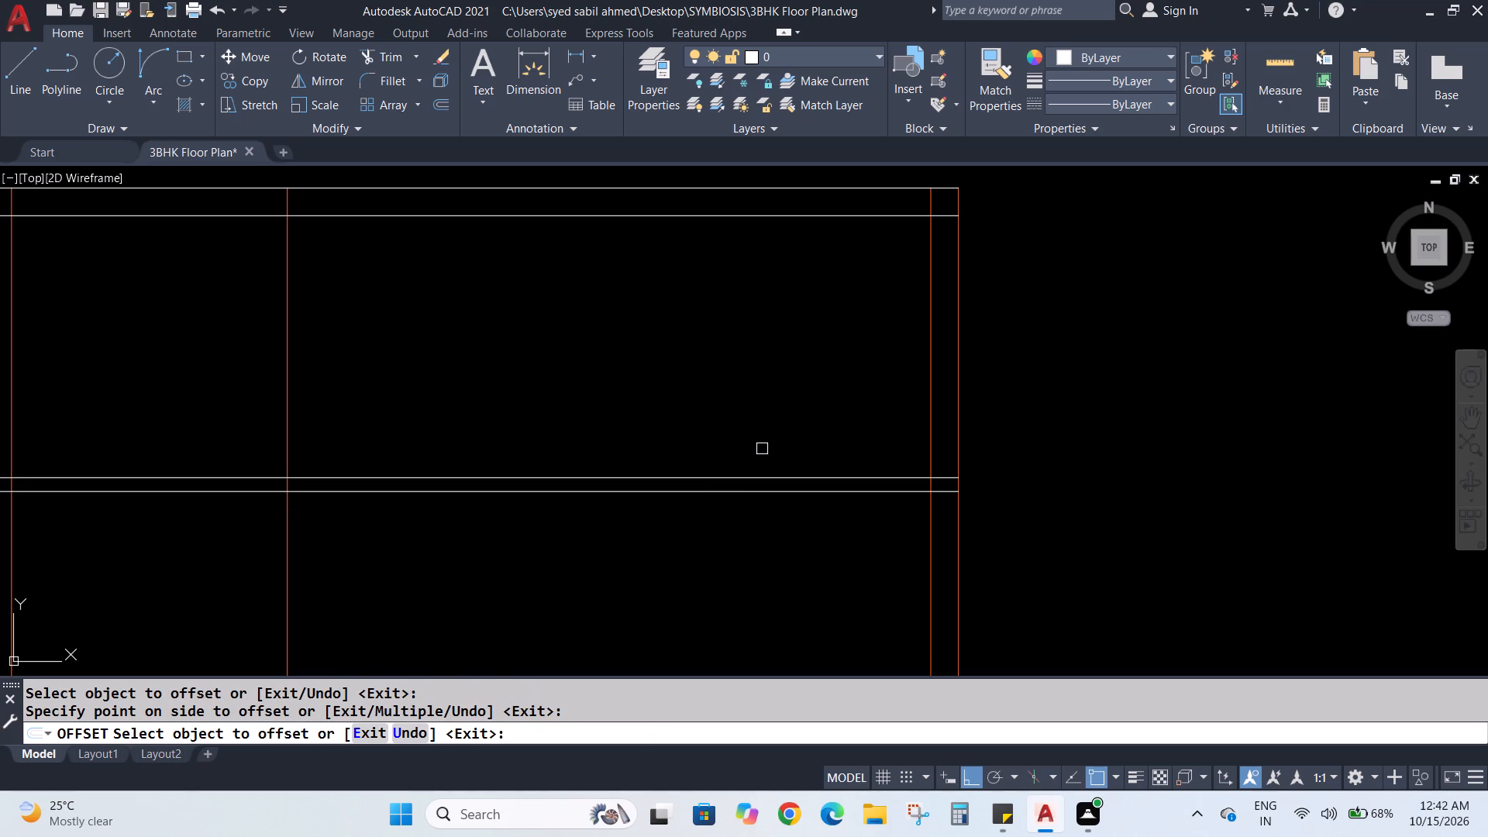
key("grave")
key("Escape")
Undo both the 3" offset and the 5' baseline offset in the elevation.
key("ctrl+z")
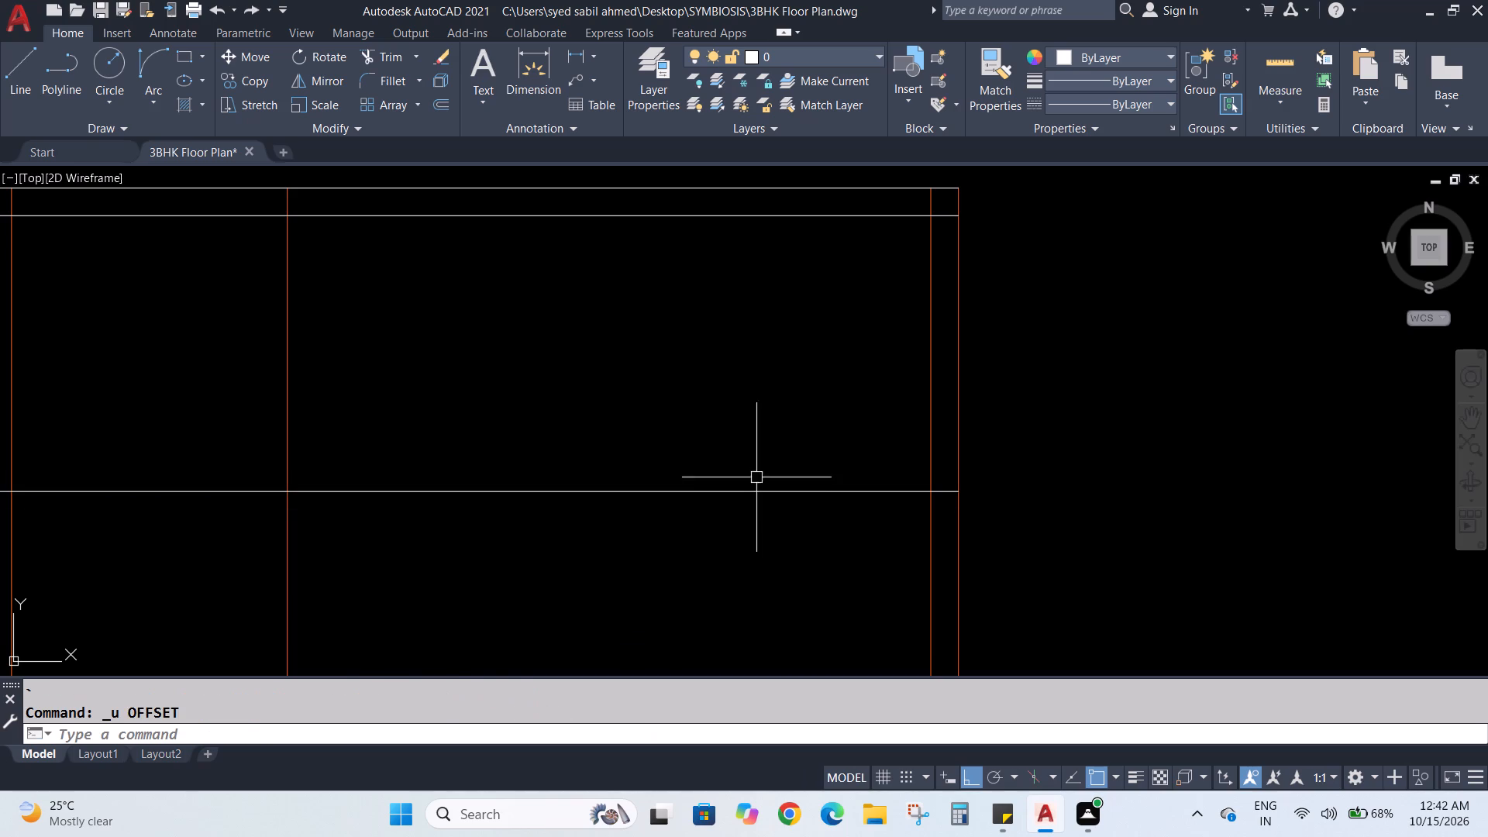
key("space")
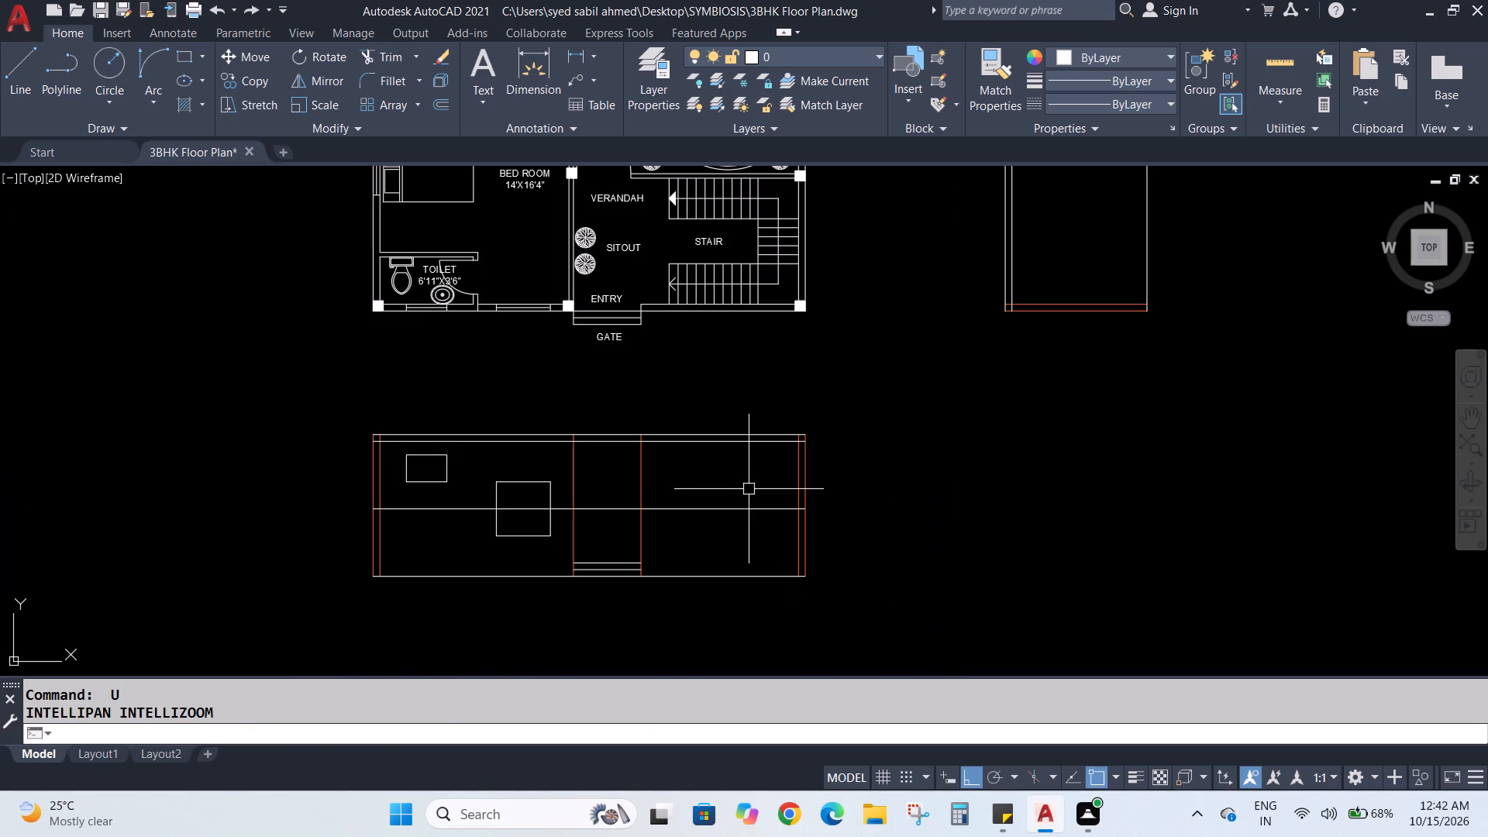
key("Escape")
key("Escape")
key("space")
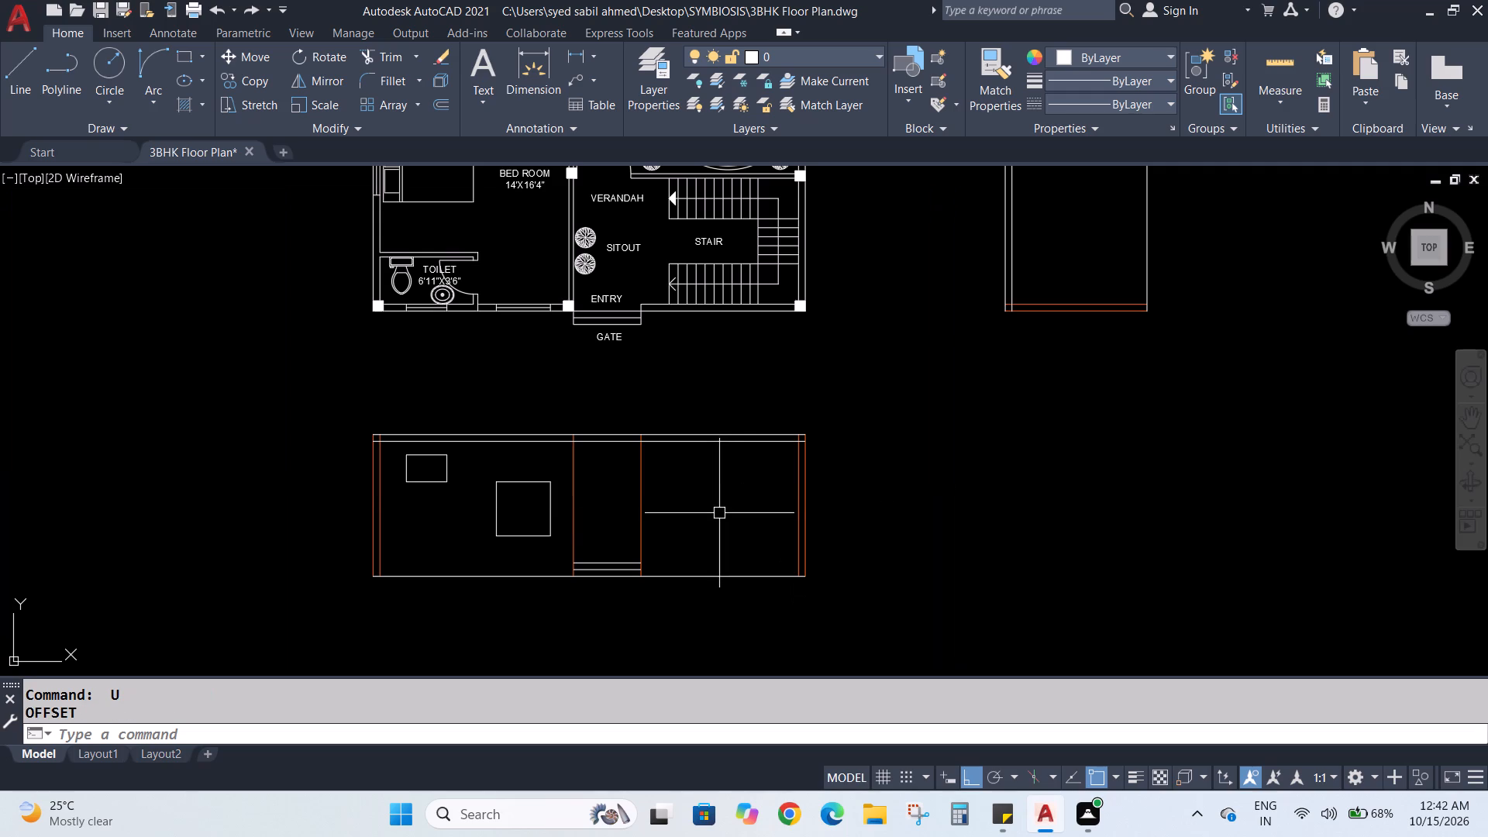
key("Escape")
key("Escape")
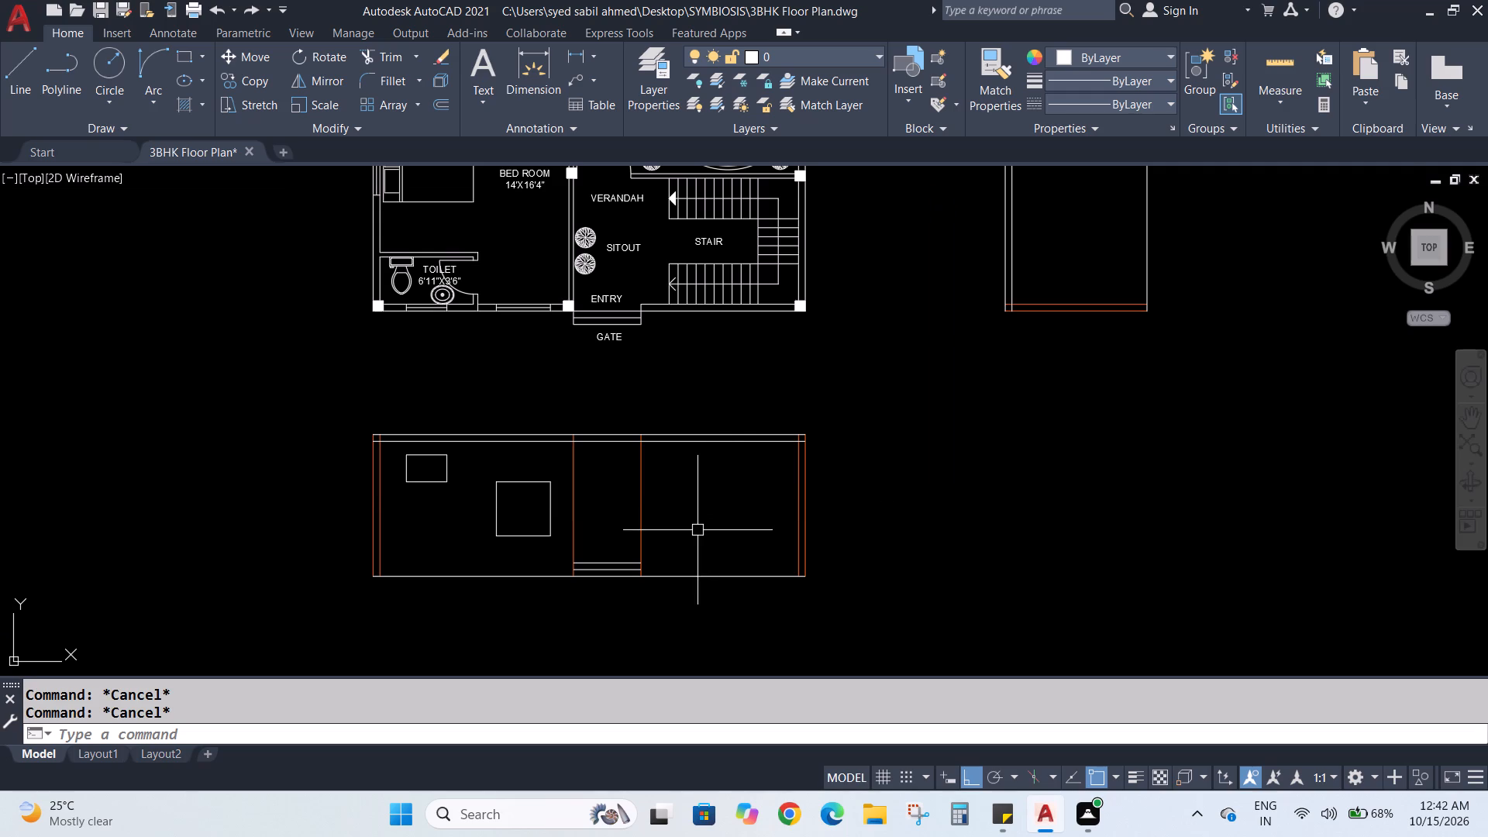
Offset the bottom baseline of the front elevation 5' upward to set a mid-height reference line.
scroll(697, 531, "up", 1)
key("o")
key("Return")
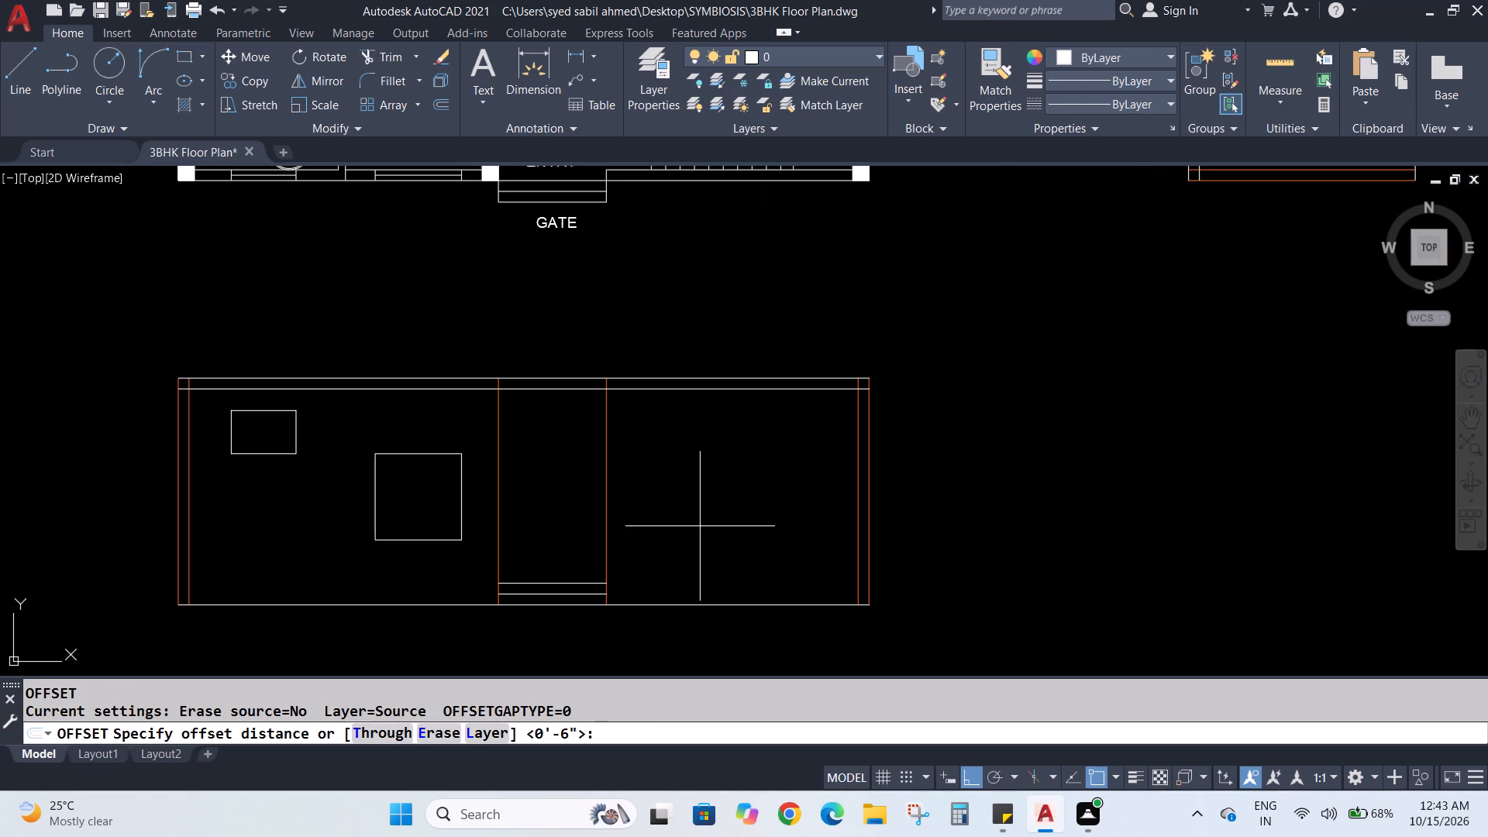
key("5")
key("apostrophe")
key("Return")
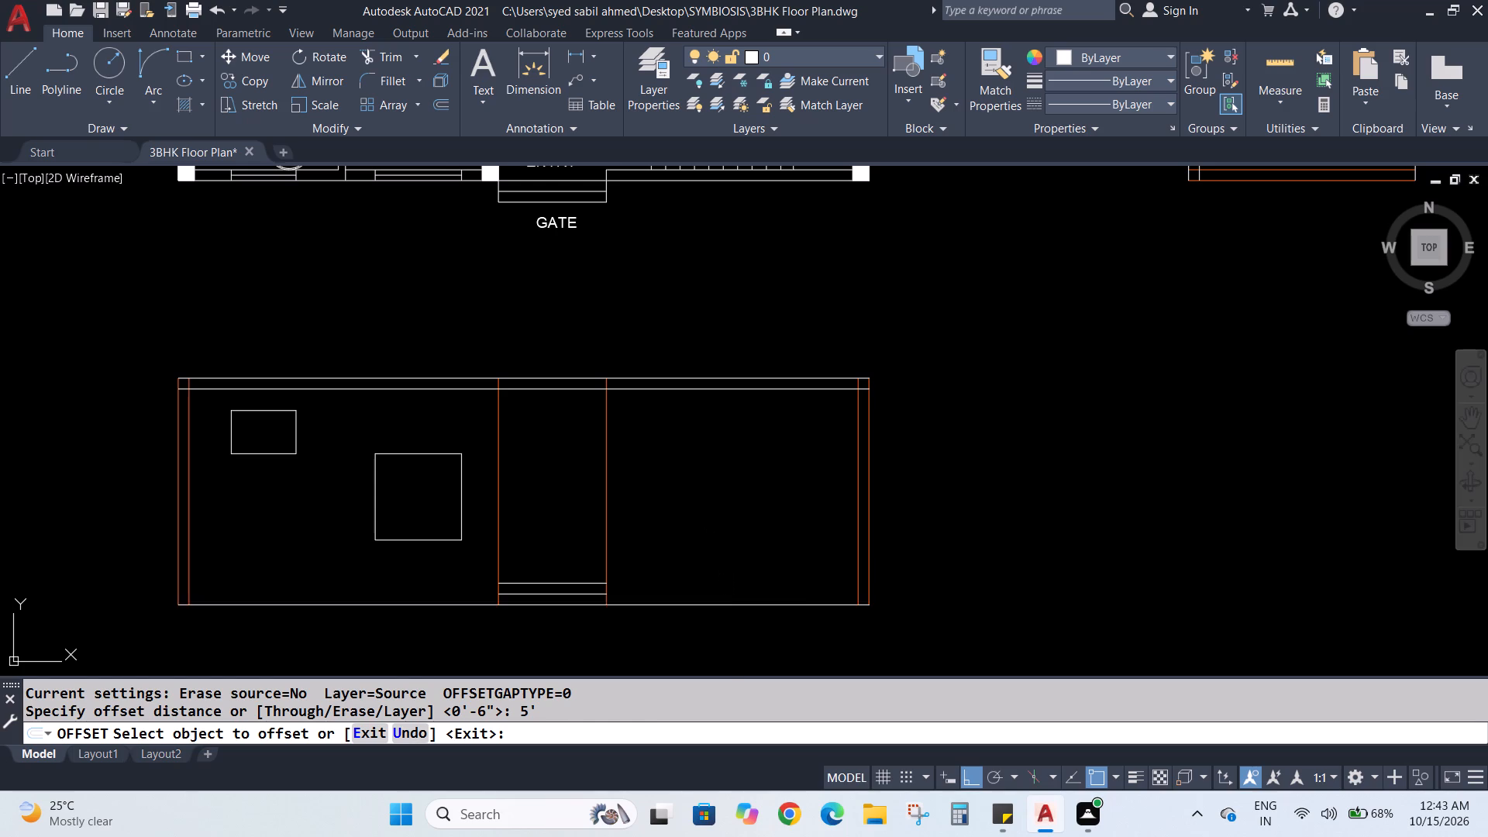
left_click(730, 600)
left_click(730, 545)
key("Escape")
key("Escape")
key("Escape")
key("Escape")
Offset the mid-height reference line 3" to both sides, one copy above it and one below.
key("o")
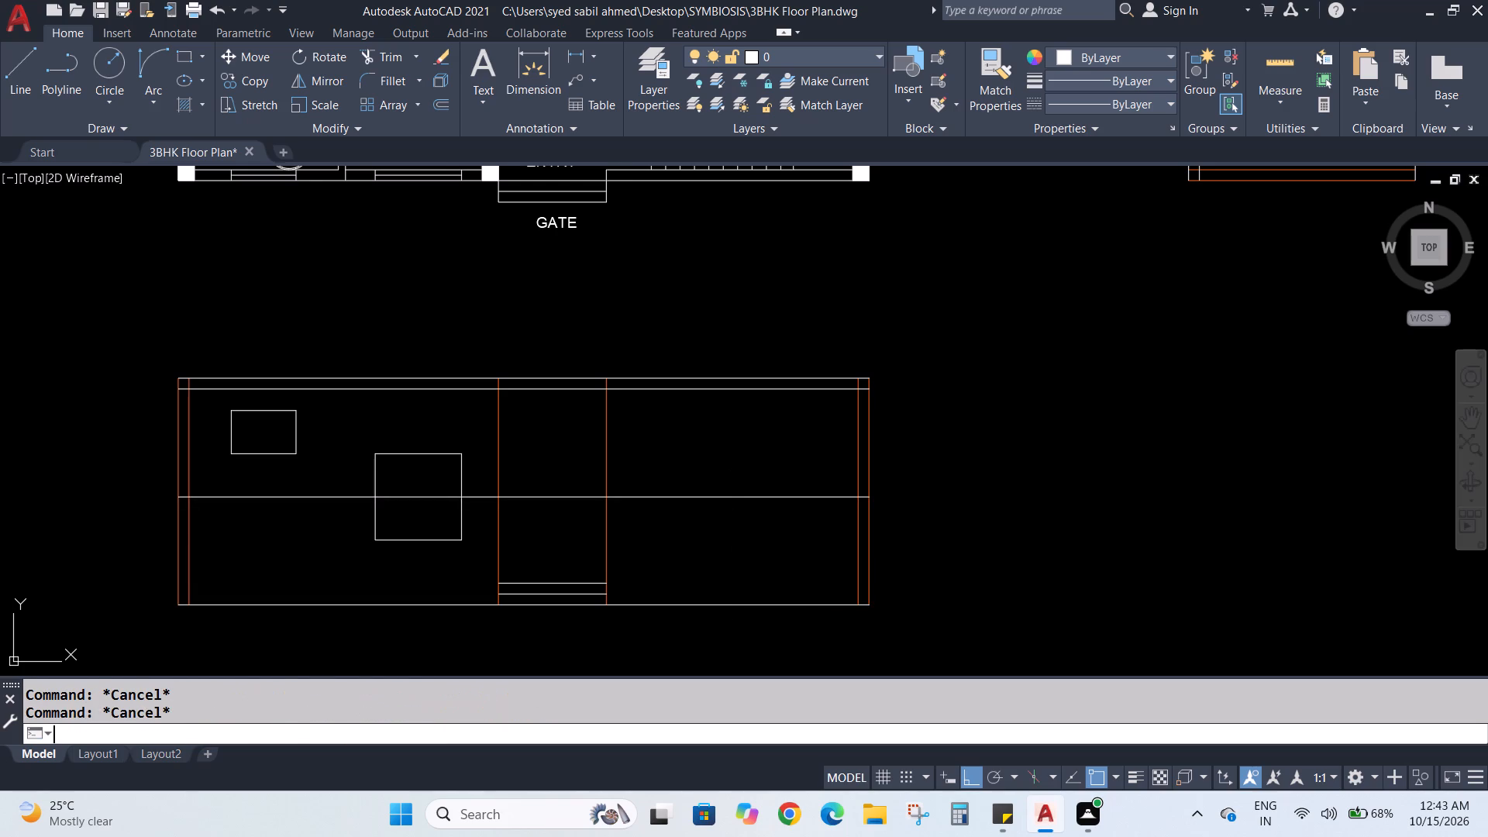
key("Return")
type("3\"")
key("Return")
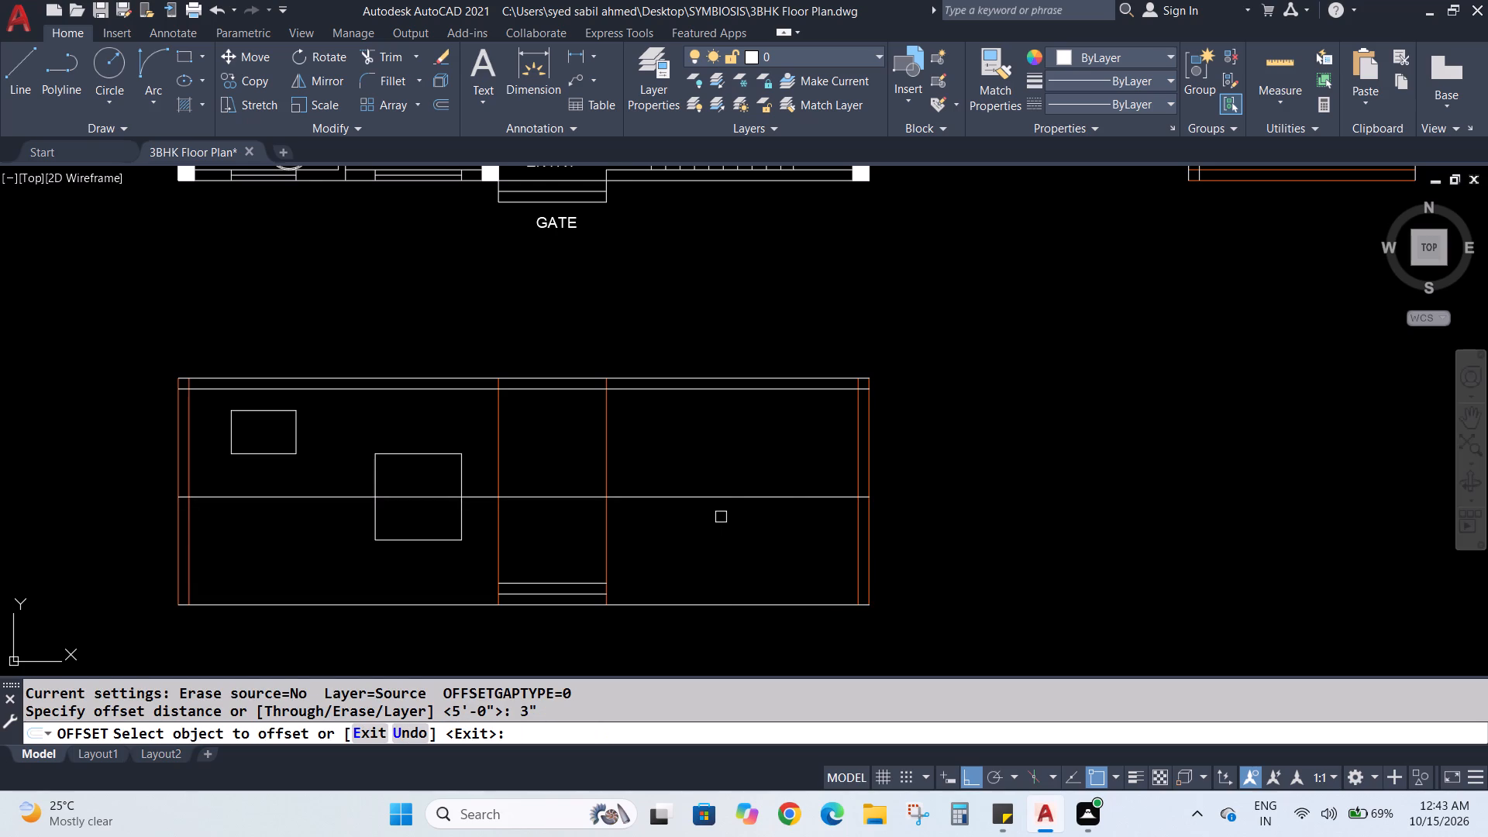
left_click(718, 497)
left_click(718, 479)
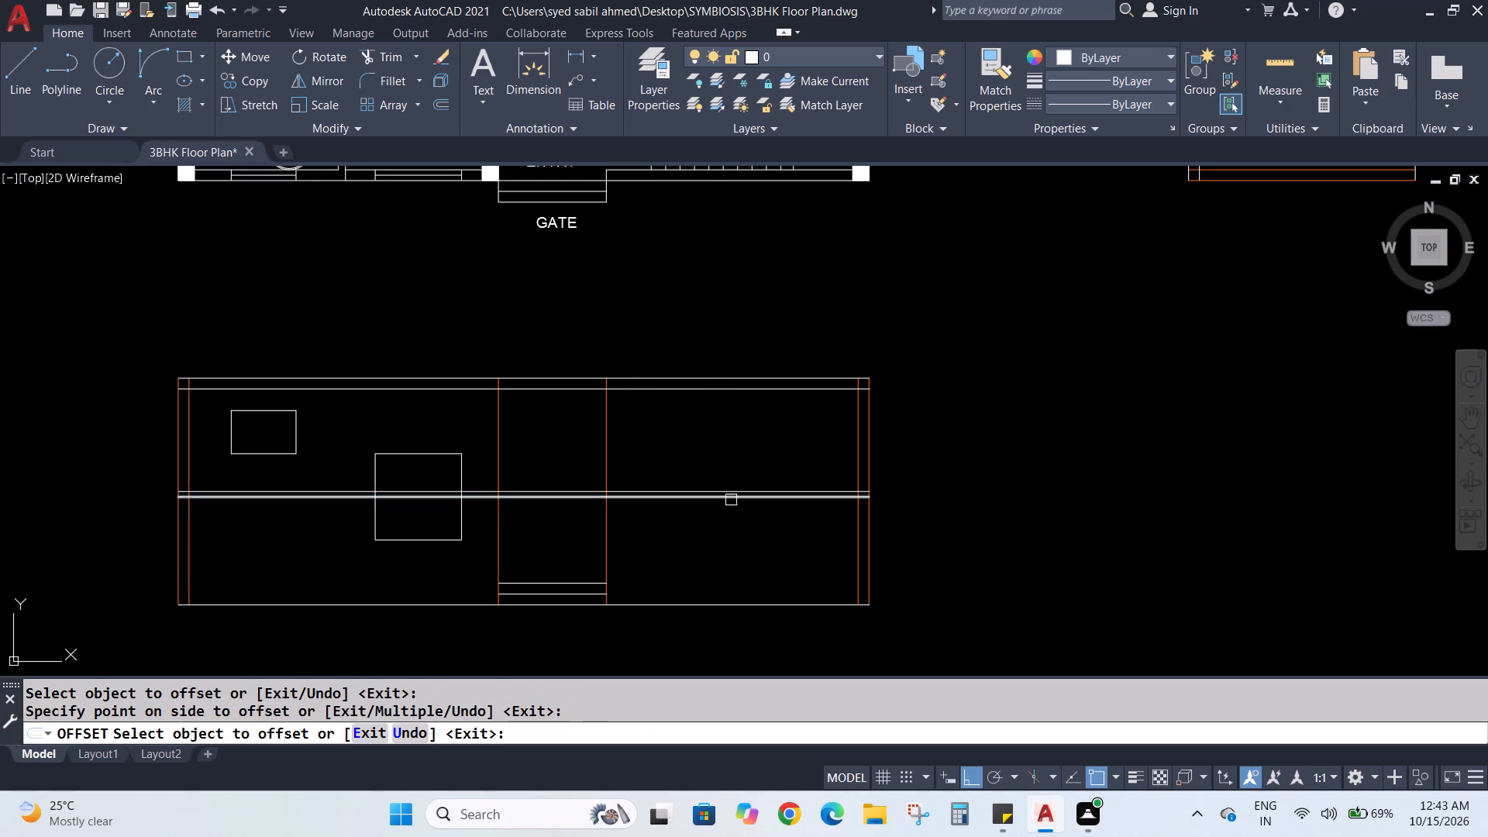
scroll(730, 502, "up", 3)
left_click(728, 491)
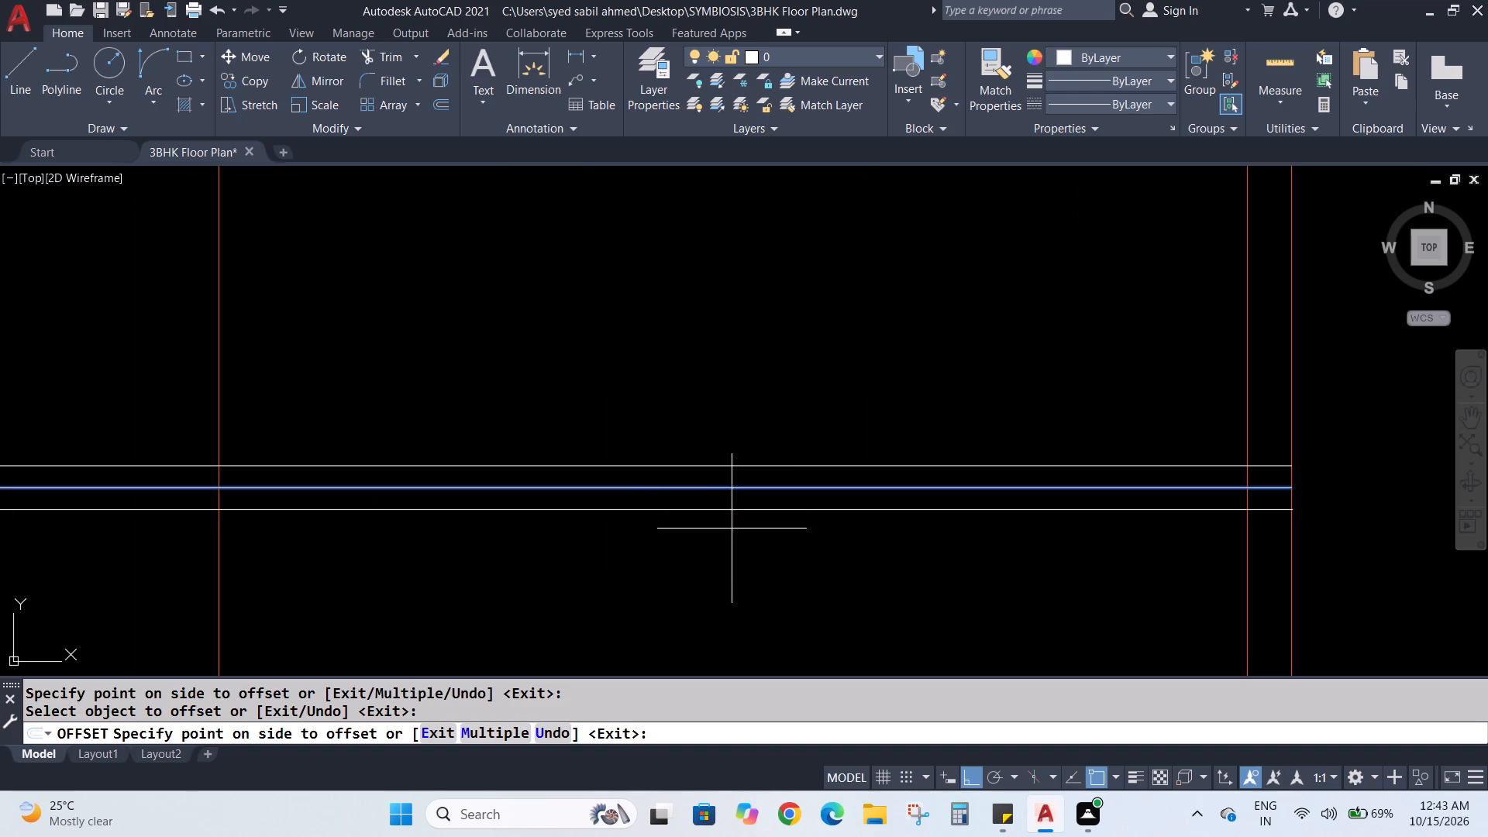
left_click(732, 530)
key("Escape")
key("Escape")
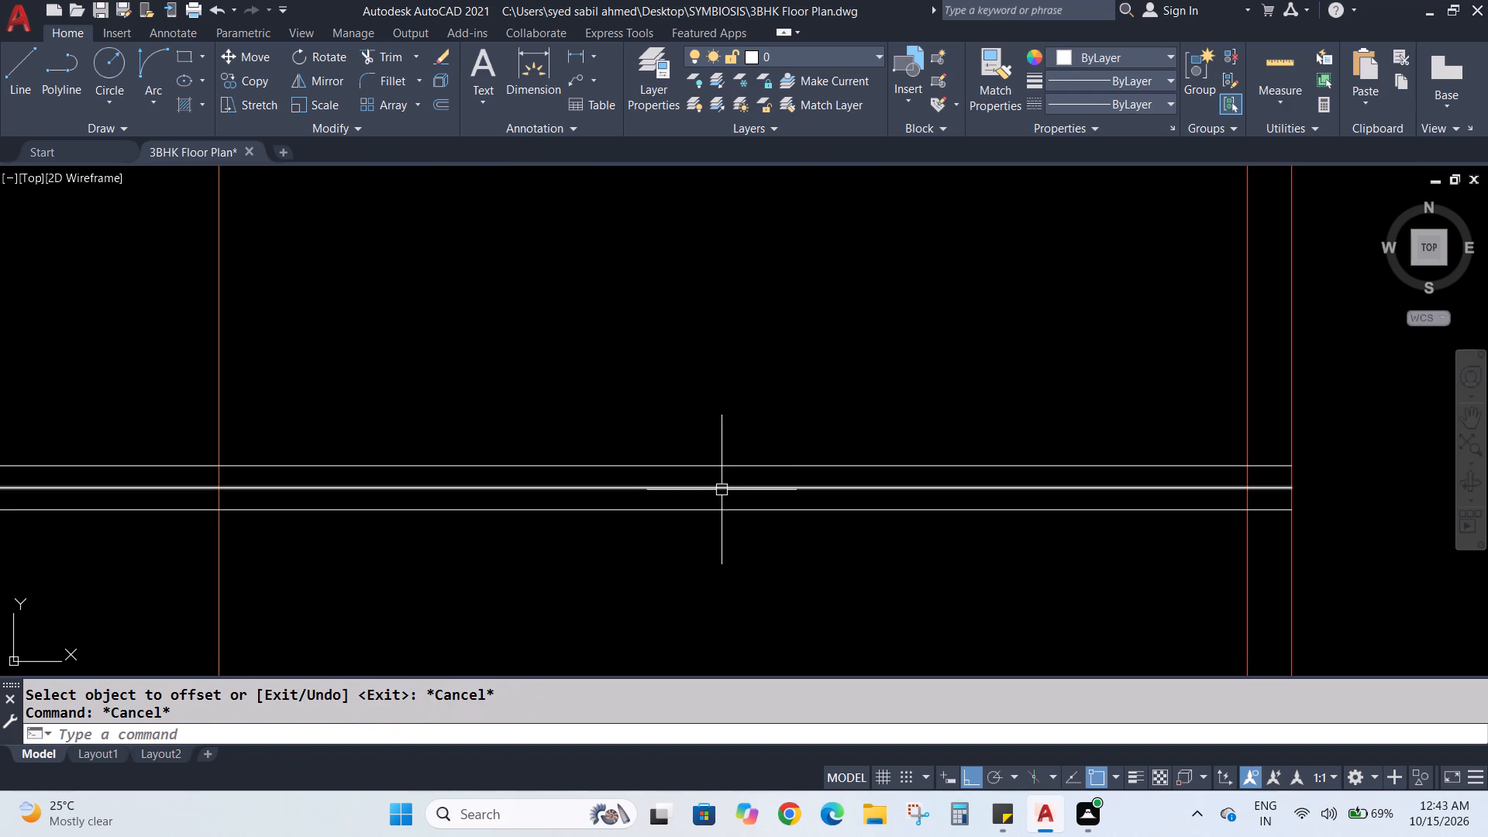
Erase the central reference line between the two 3" offset lines.
left_click(722, 490)
key("Delete")
Trim the pair of mid-height lines out of the entry bay and out of the right end wall's thickness.
scroll(722, 490, "down", 2)
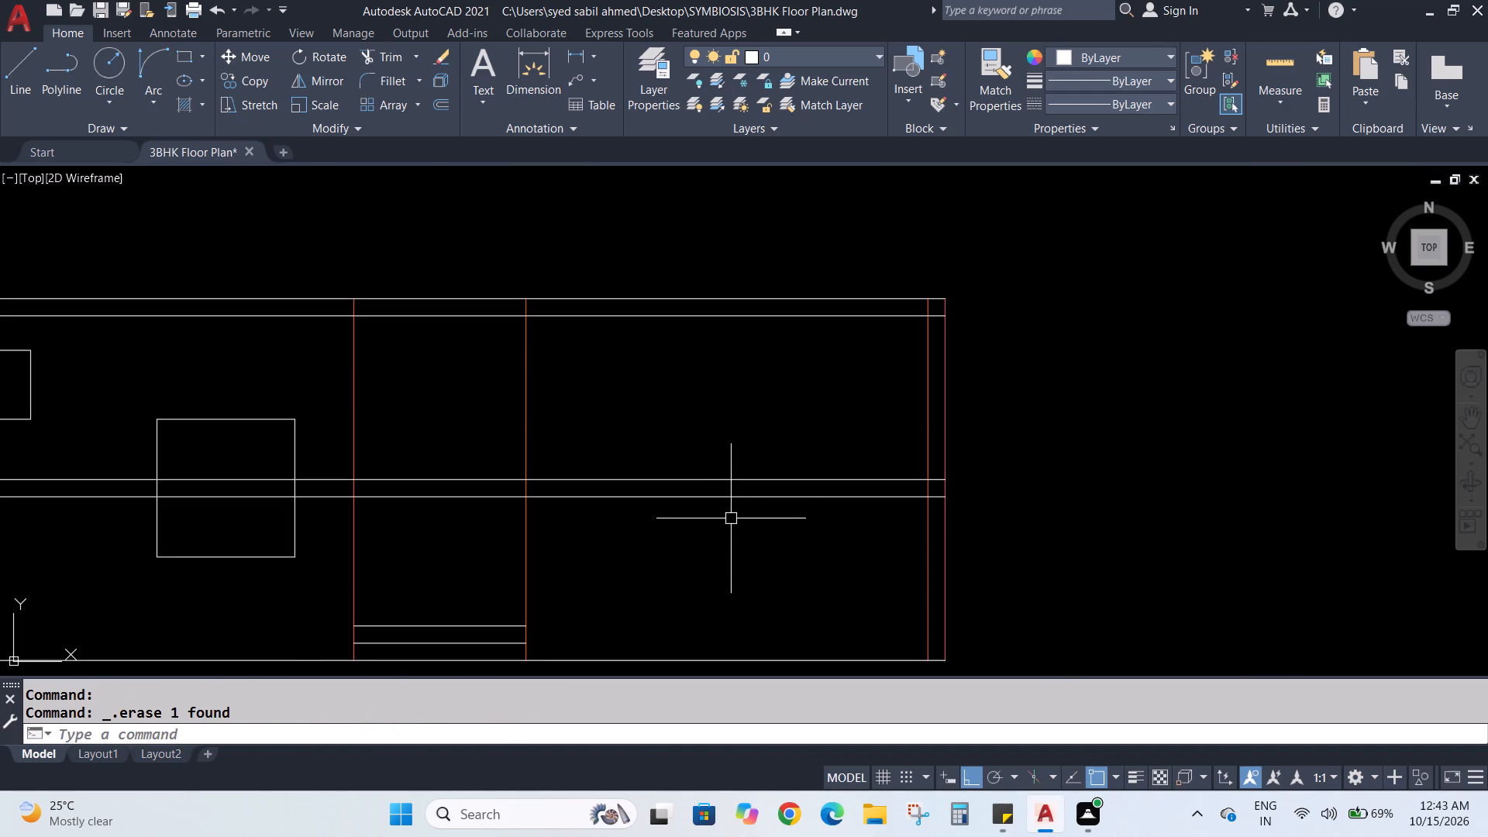
type("tr")
key("Return")
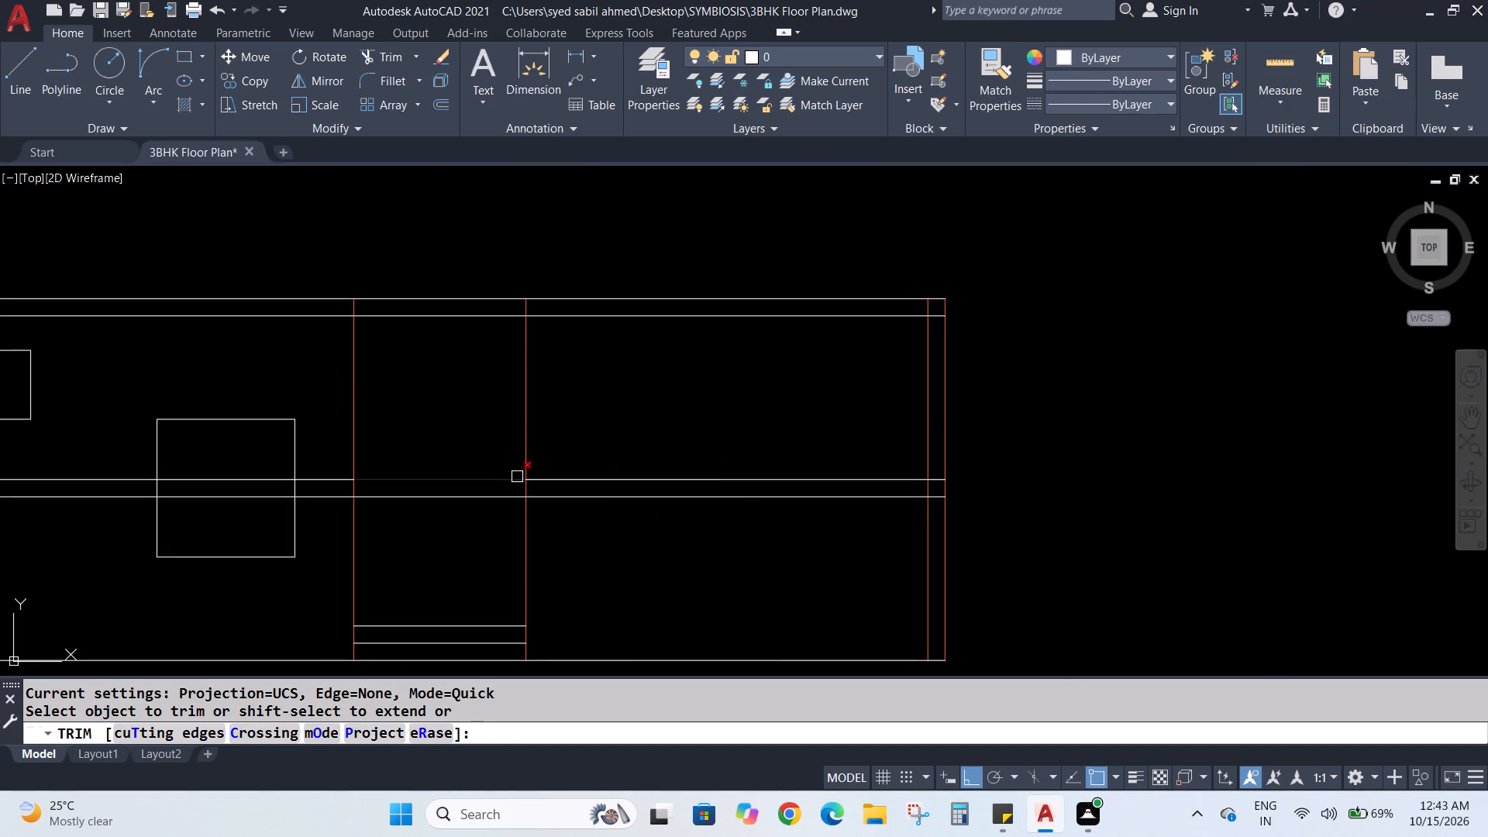
left_click_drag(482, 465, 484, 511)
scroll(938, 473, "up", 2)
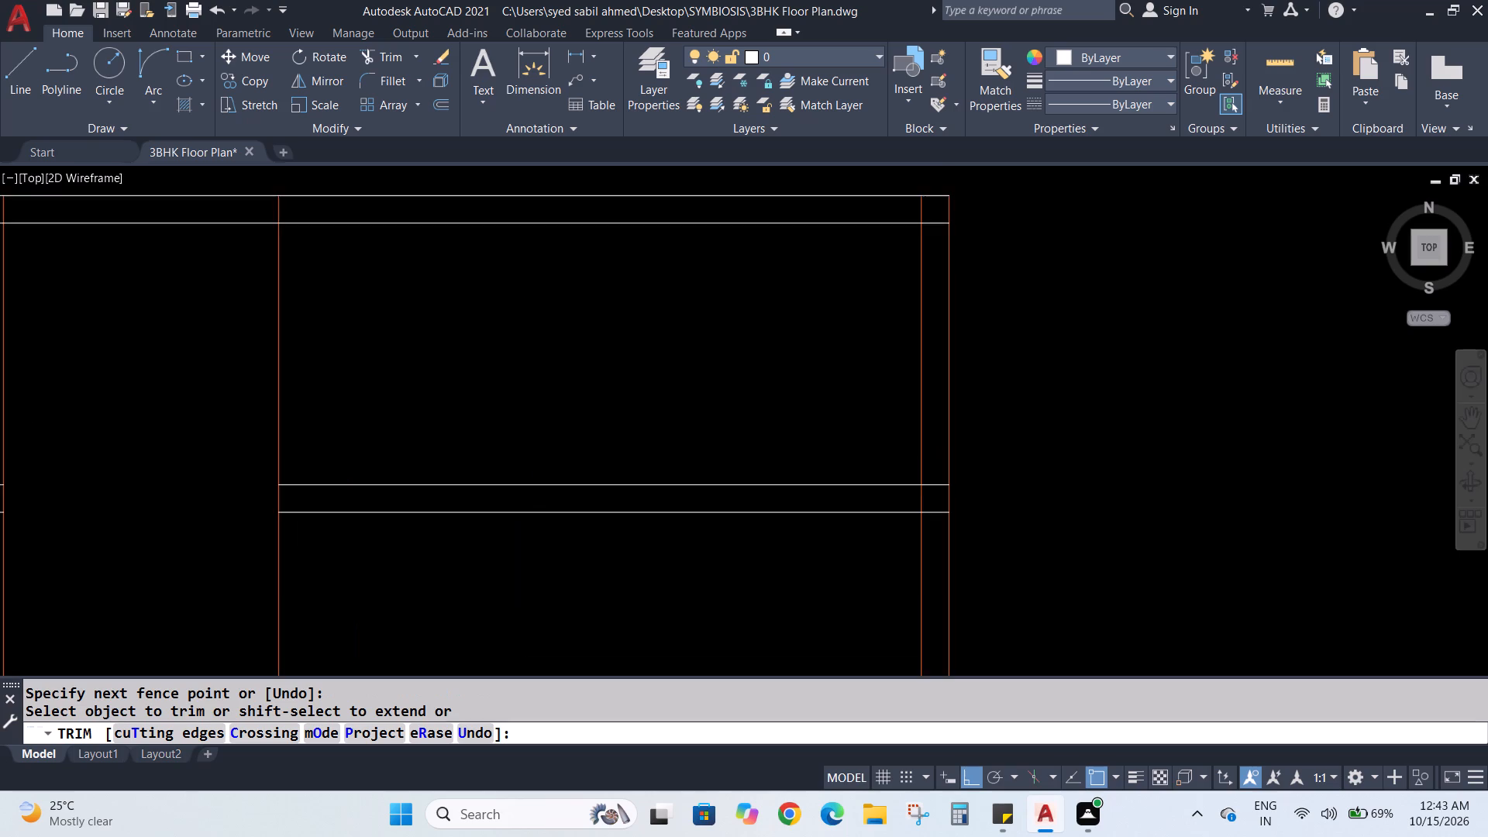
left_click_drag(936, 477, 930, 557)
scroll(855, 522, "down", 3)
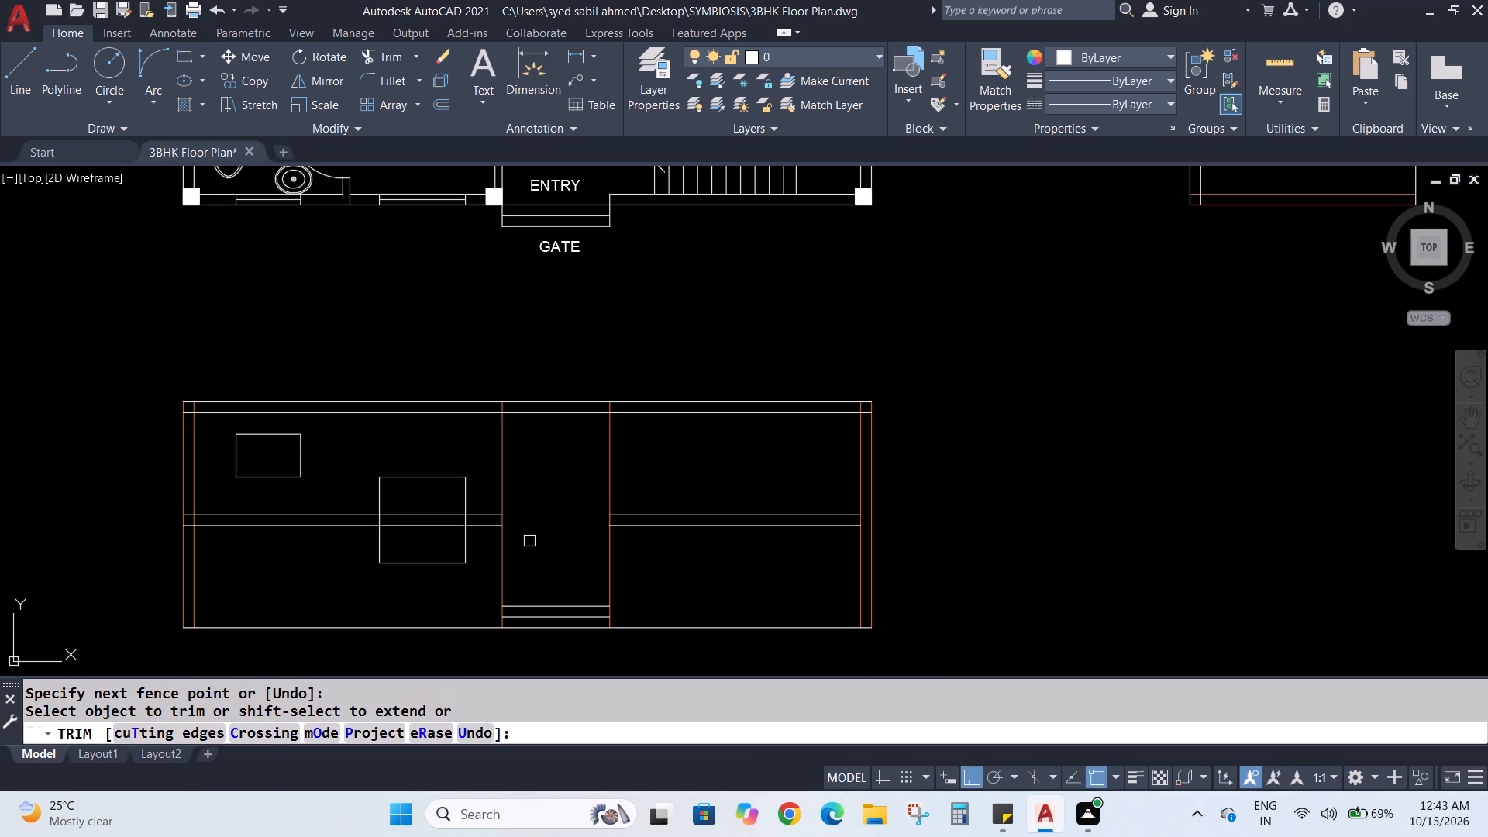
key("Escape")
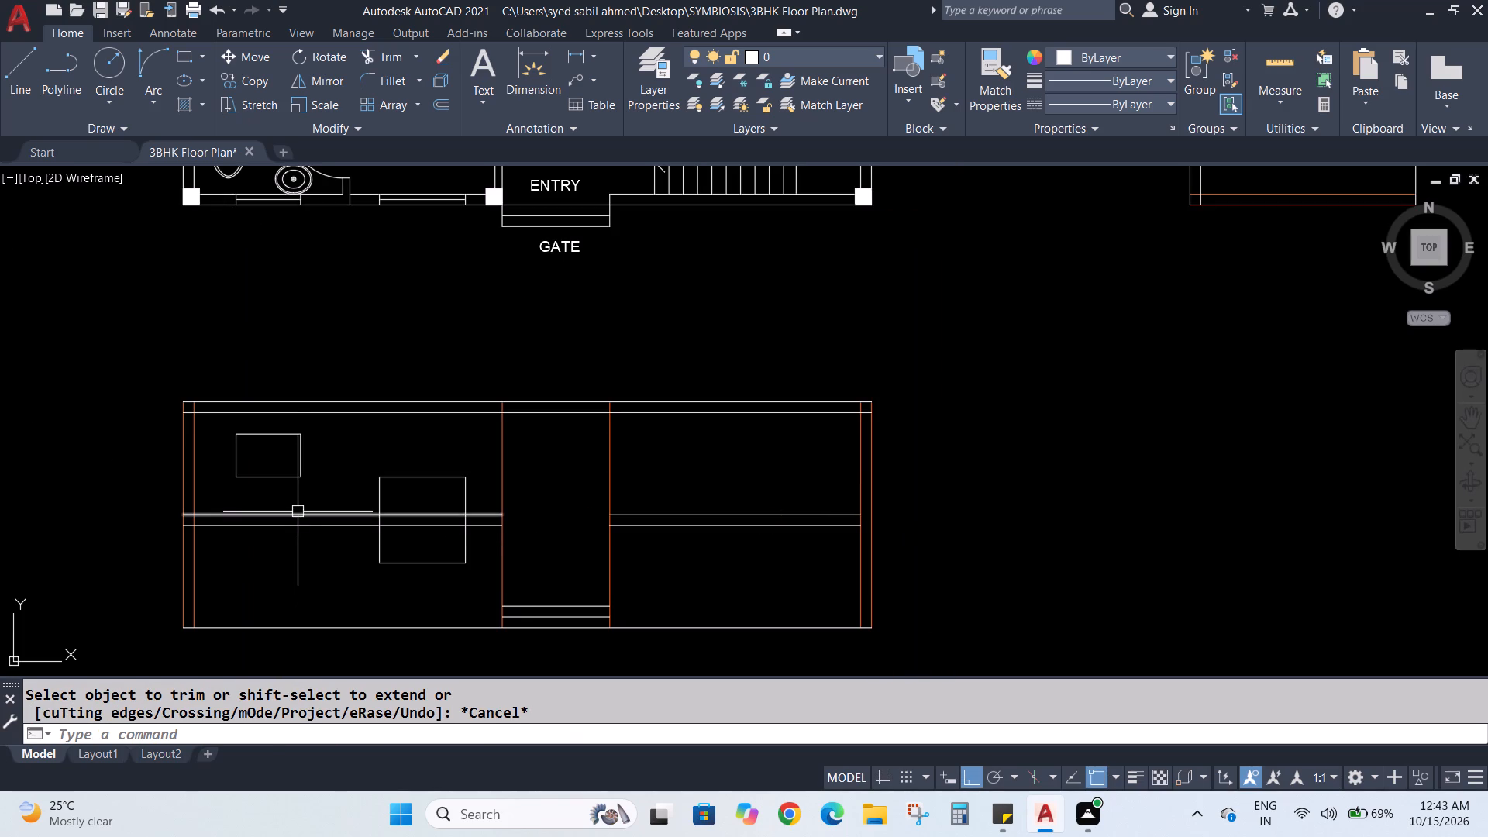
Erase the two leftover mid-height lines crossing the window side of the elevation, left of the entry.
left_click(298, 511)
key("Delete")
left_click(296, 523)
key("Delete")
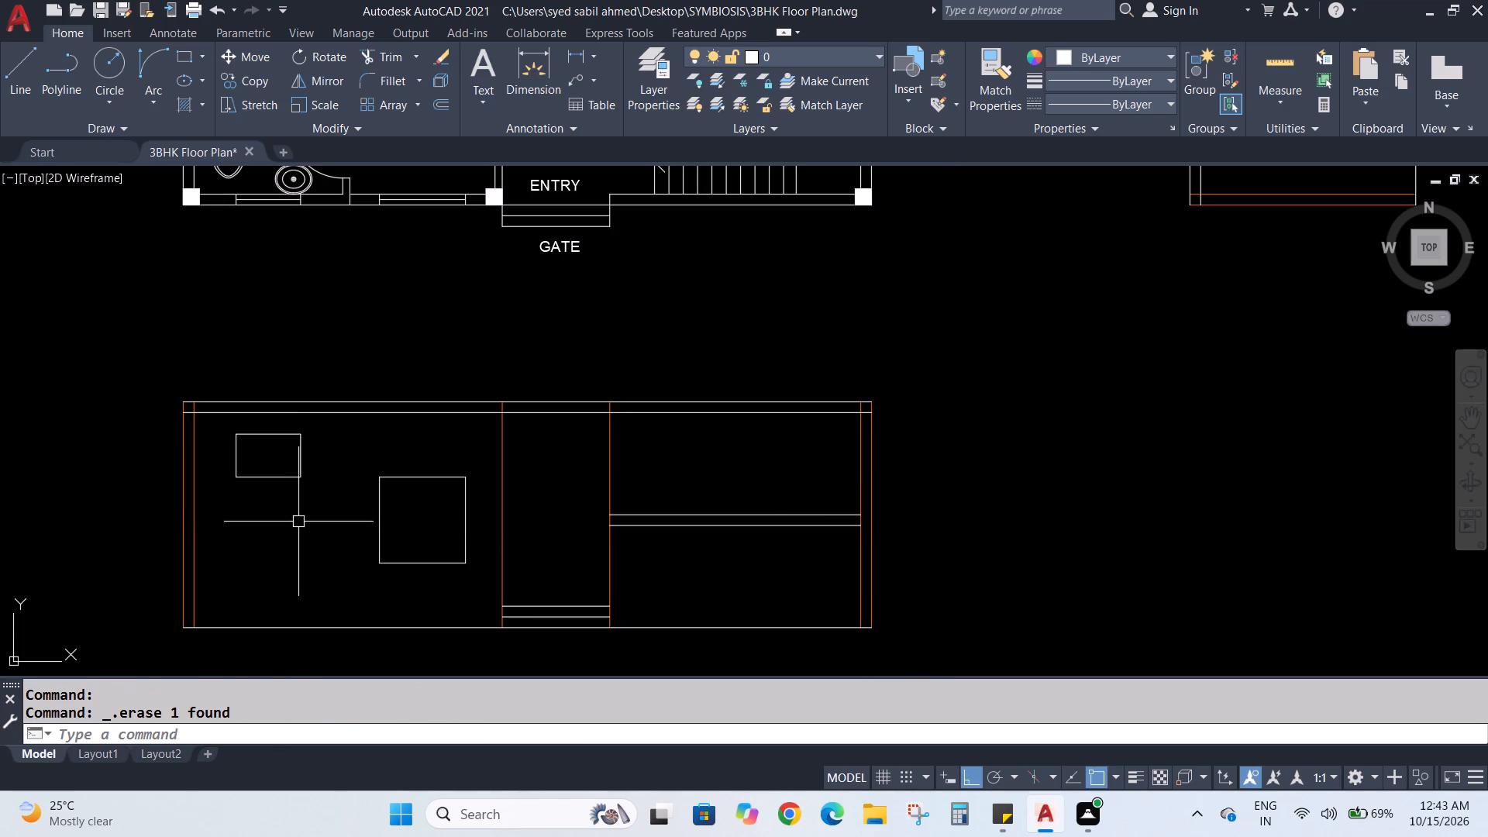
Measure the width of the stair's landing-side flight in the floor plan with a temporary linear dimension.
scroll(674, 567, "up", 1)
scroll(707, 566, "down", 1)
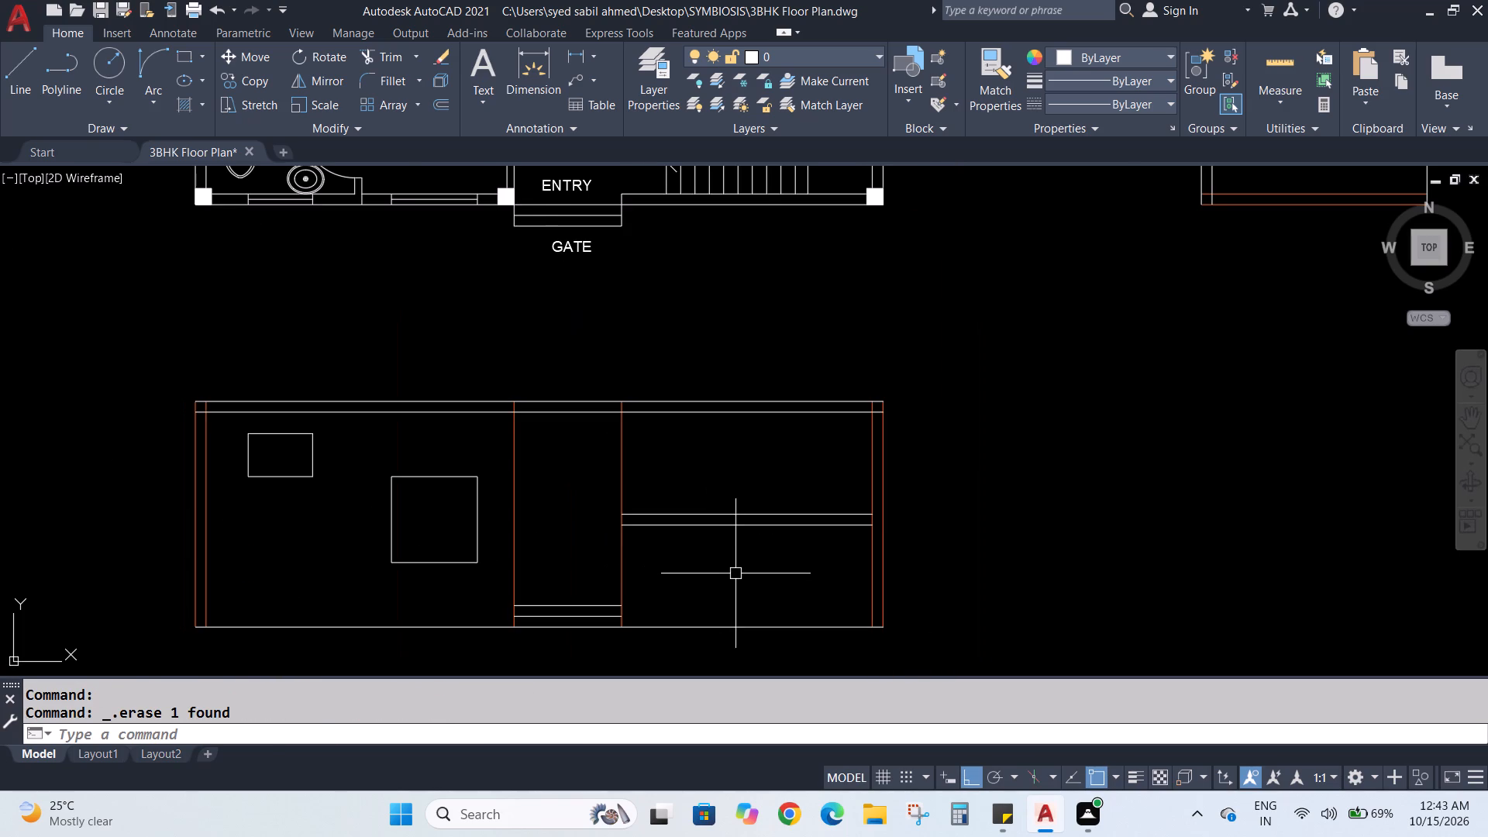
scroll(736, 574, "down", 1)
scroll(810, 365, "up", 2)
middle_click_drag(818, 422, 818, 422)
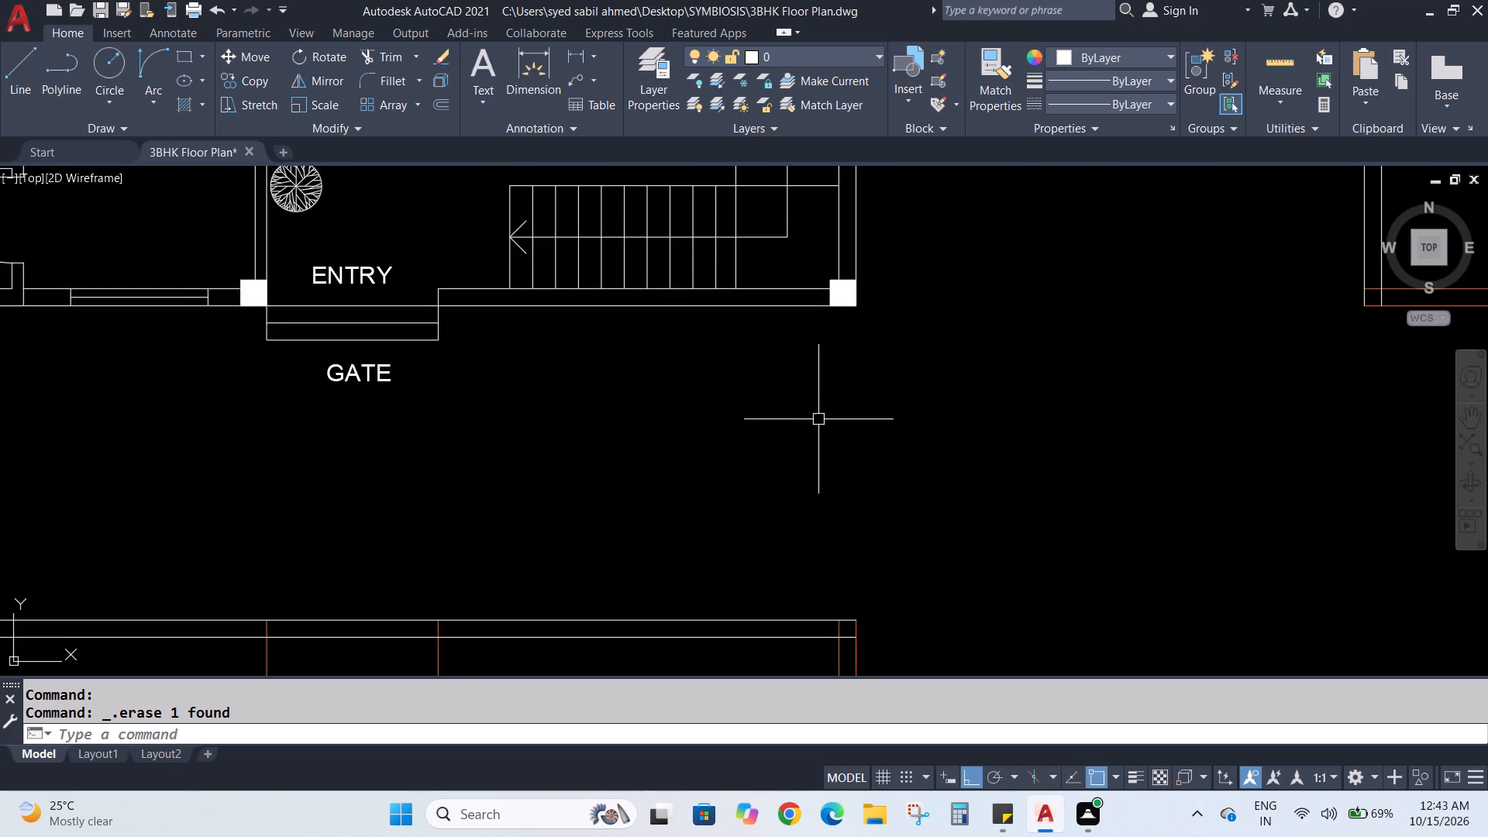
middle_click_drag(818, 422, 816, 556)
key("Escape")
key("Escape")
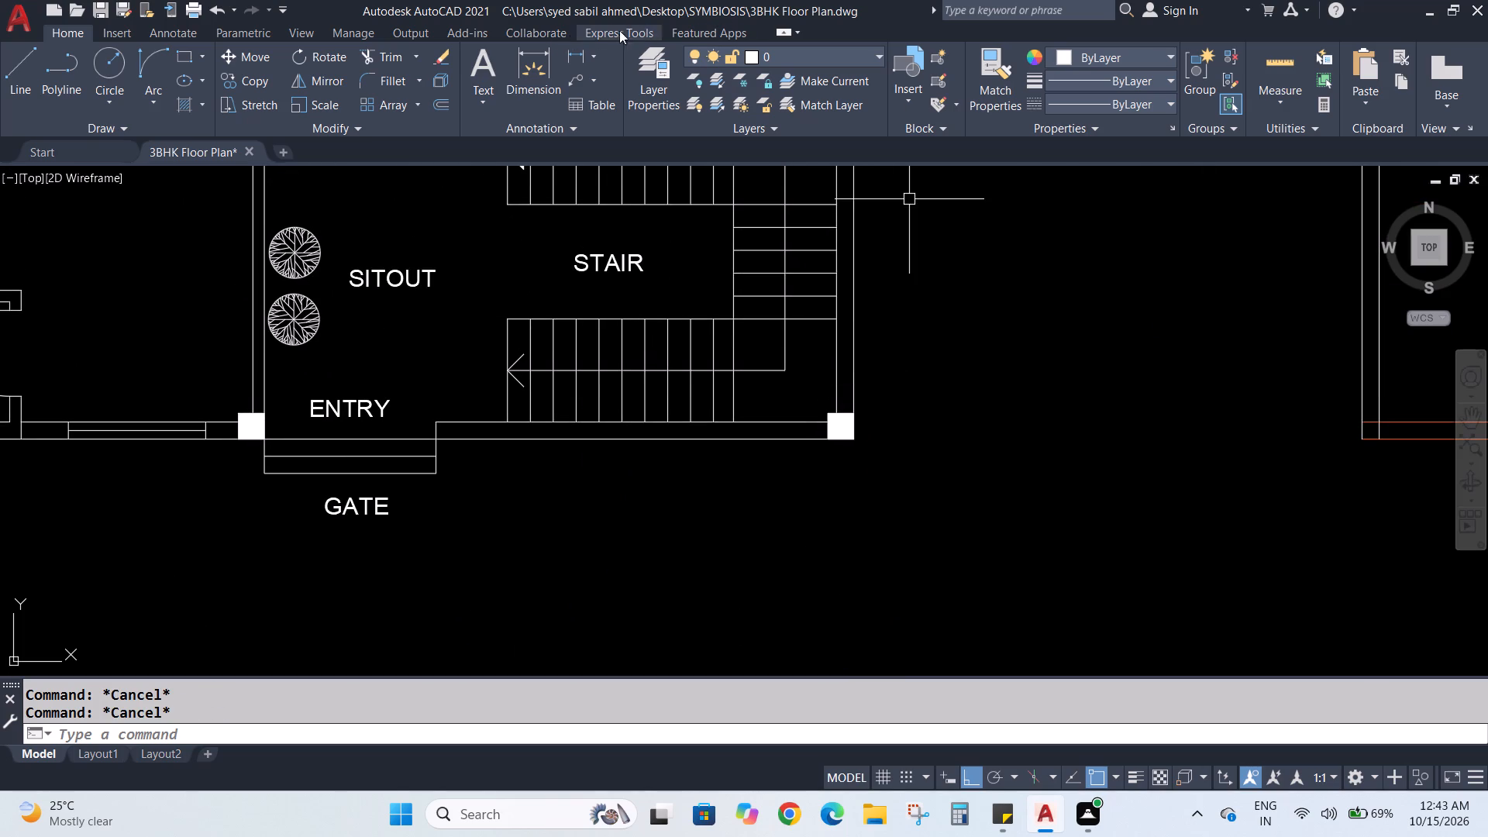
left_click(578, 54)
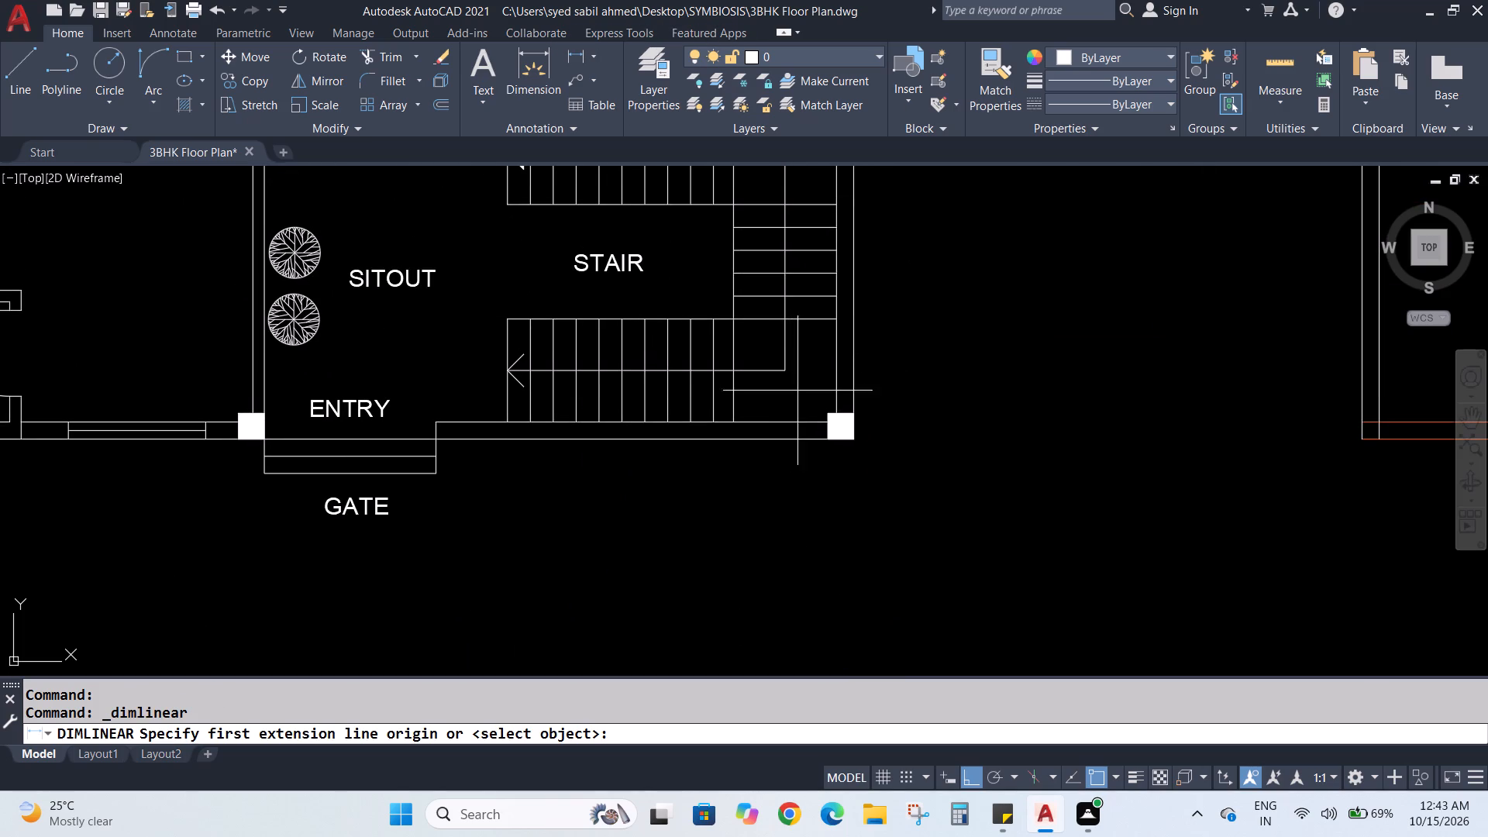
left_click(833, 319)
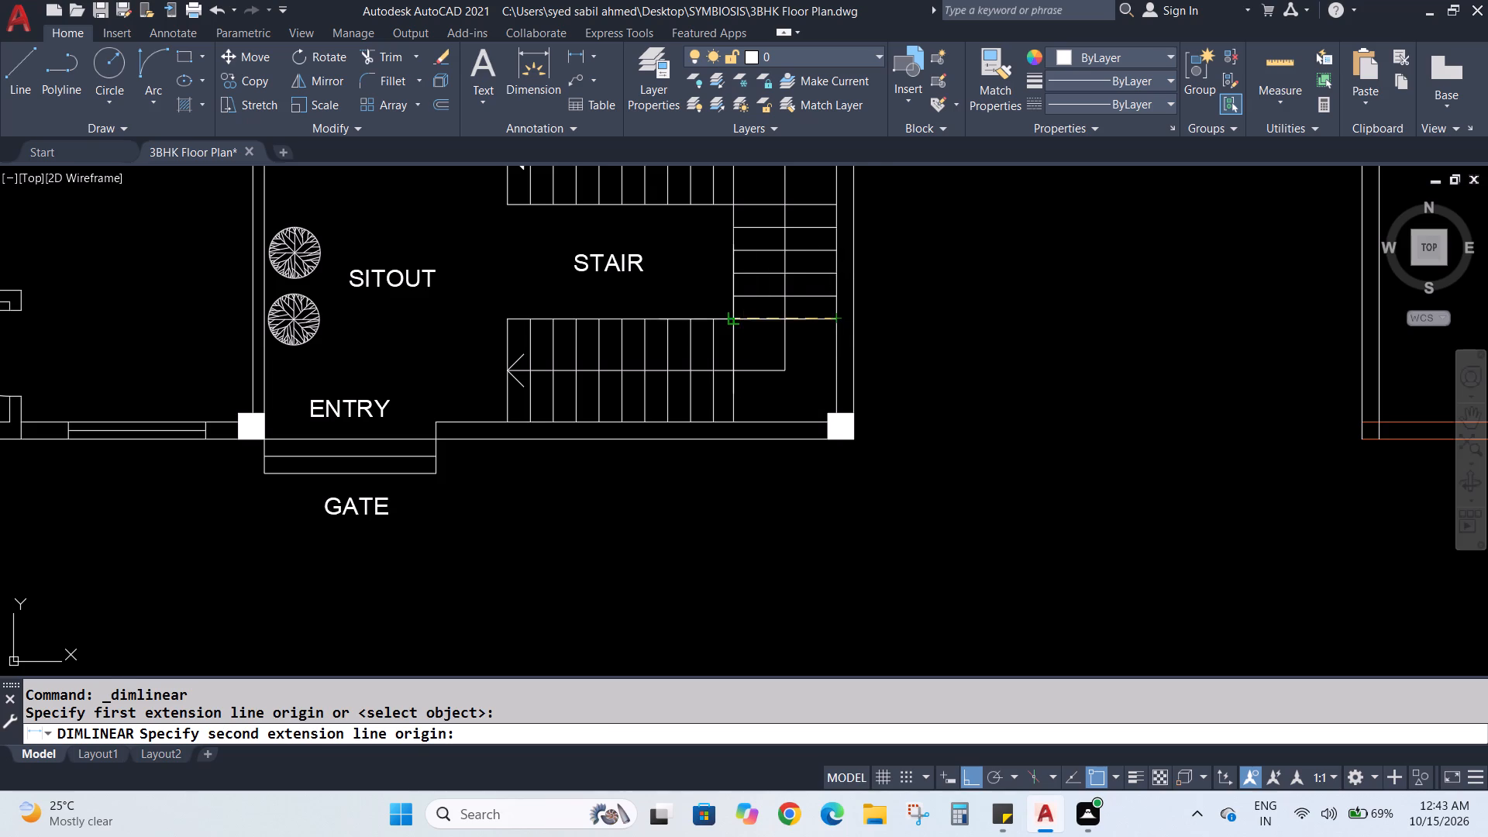
left_click(737, 320)
key("Escape")
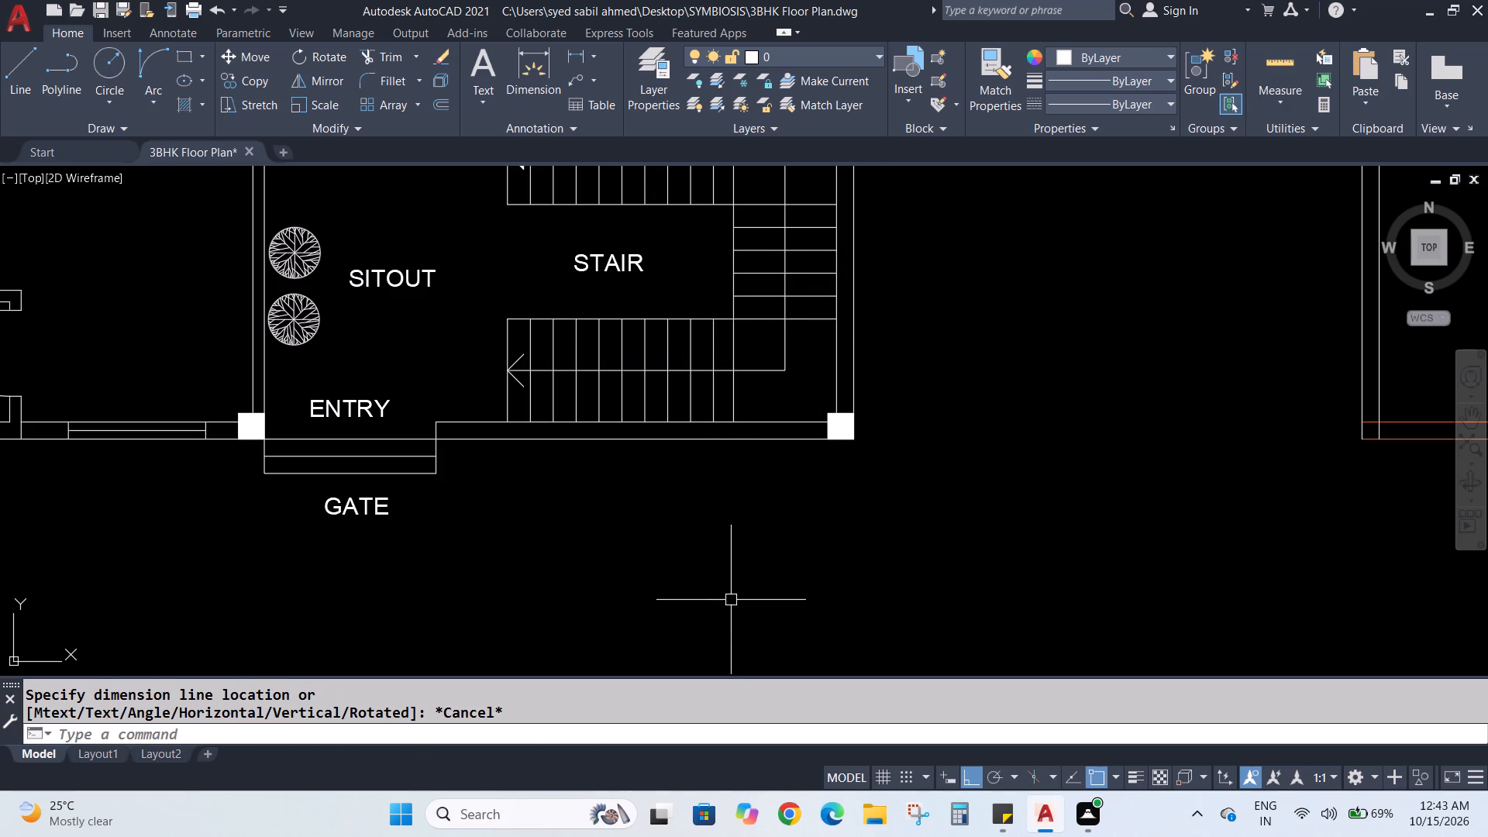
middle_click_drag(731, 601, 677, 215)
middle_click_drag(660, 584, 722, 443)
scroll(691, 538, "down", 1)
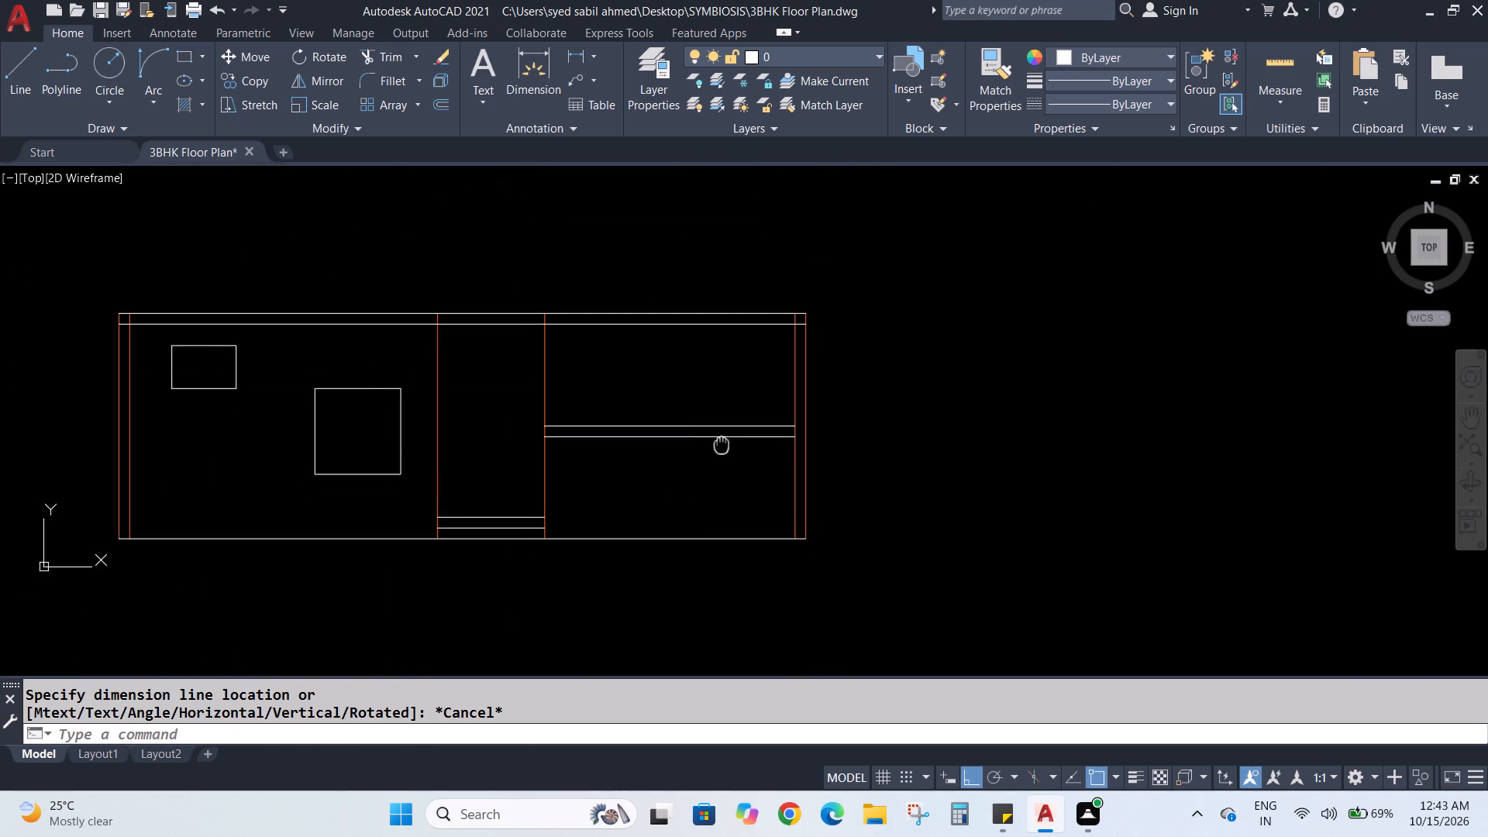
Offset the right end wall's inner line 3' into the stair bay to mark the landing's edge.
middle_click_drag(722, 443, 722, 458)
scroll(728, 480, "down", 1)
key("Escape")
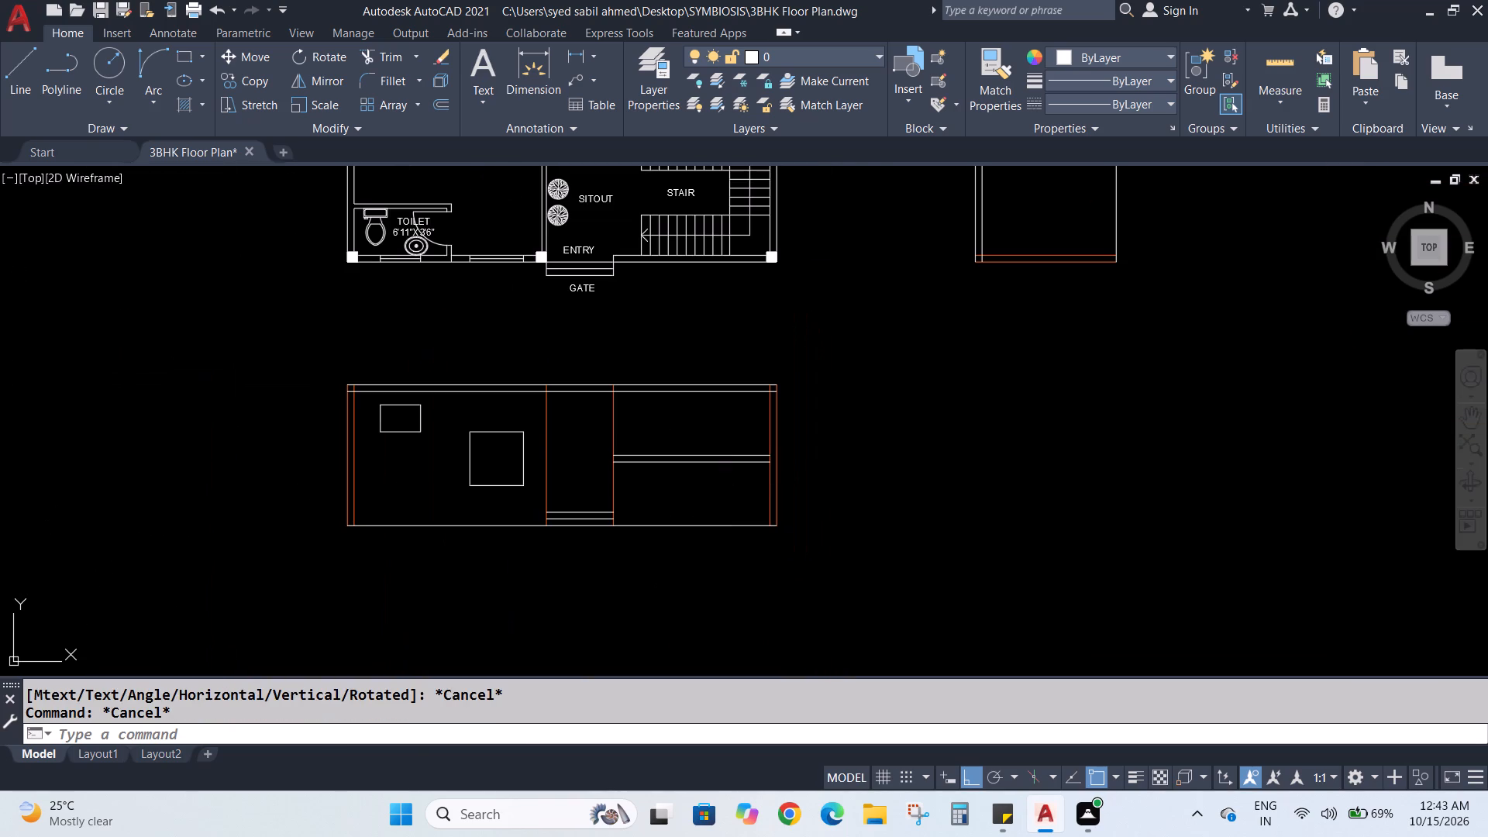
key("Escape")
key("o")
key("Return")
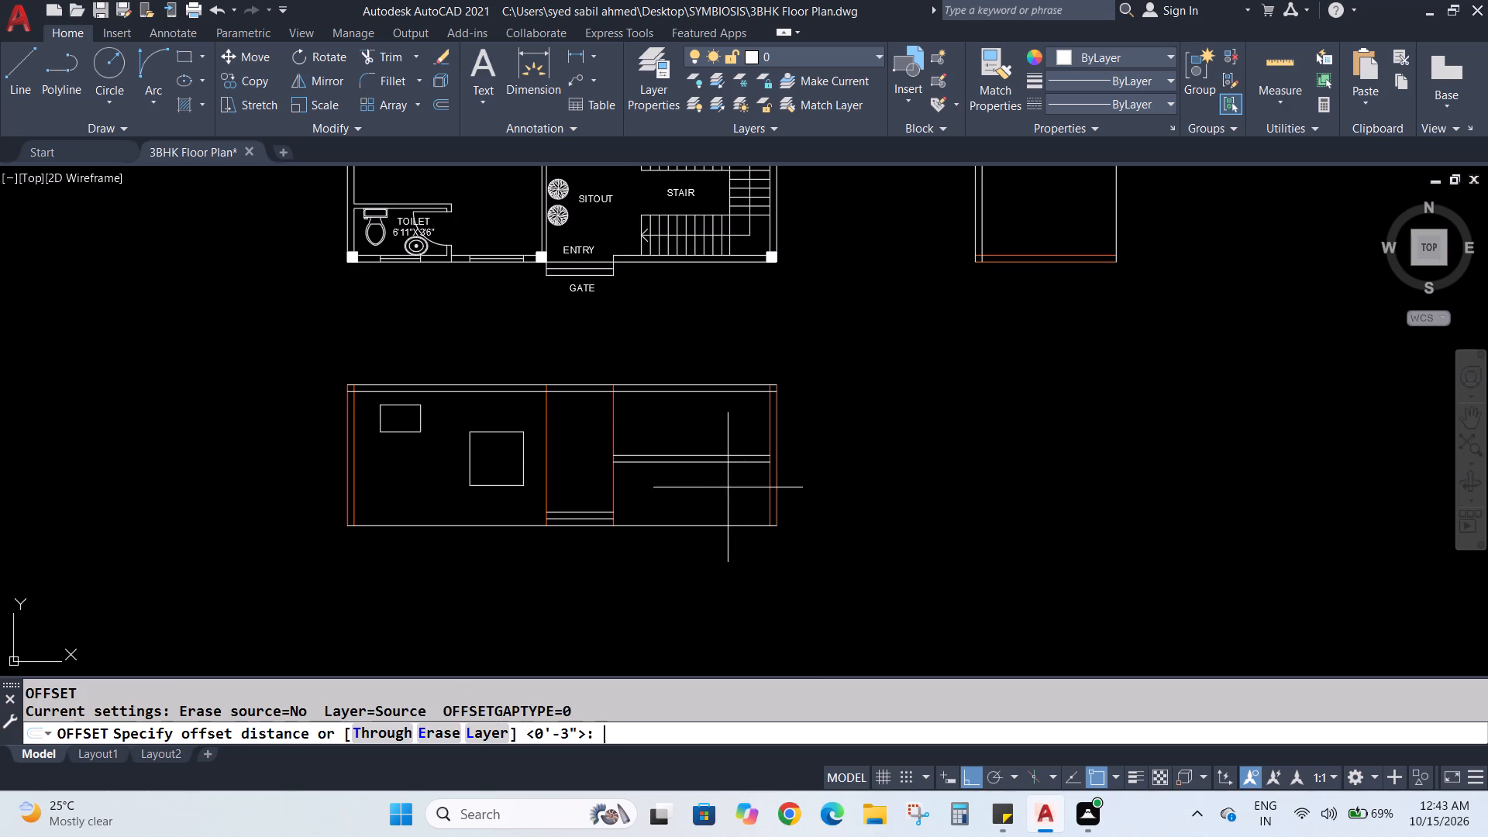
key("3")
key("apostrophe")
key("Return")
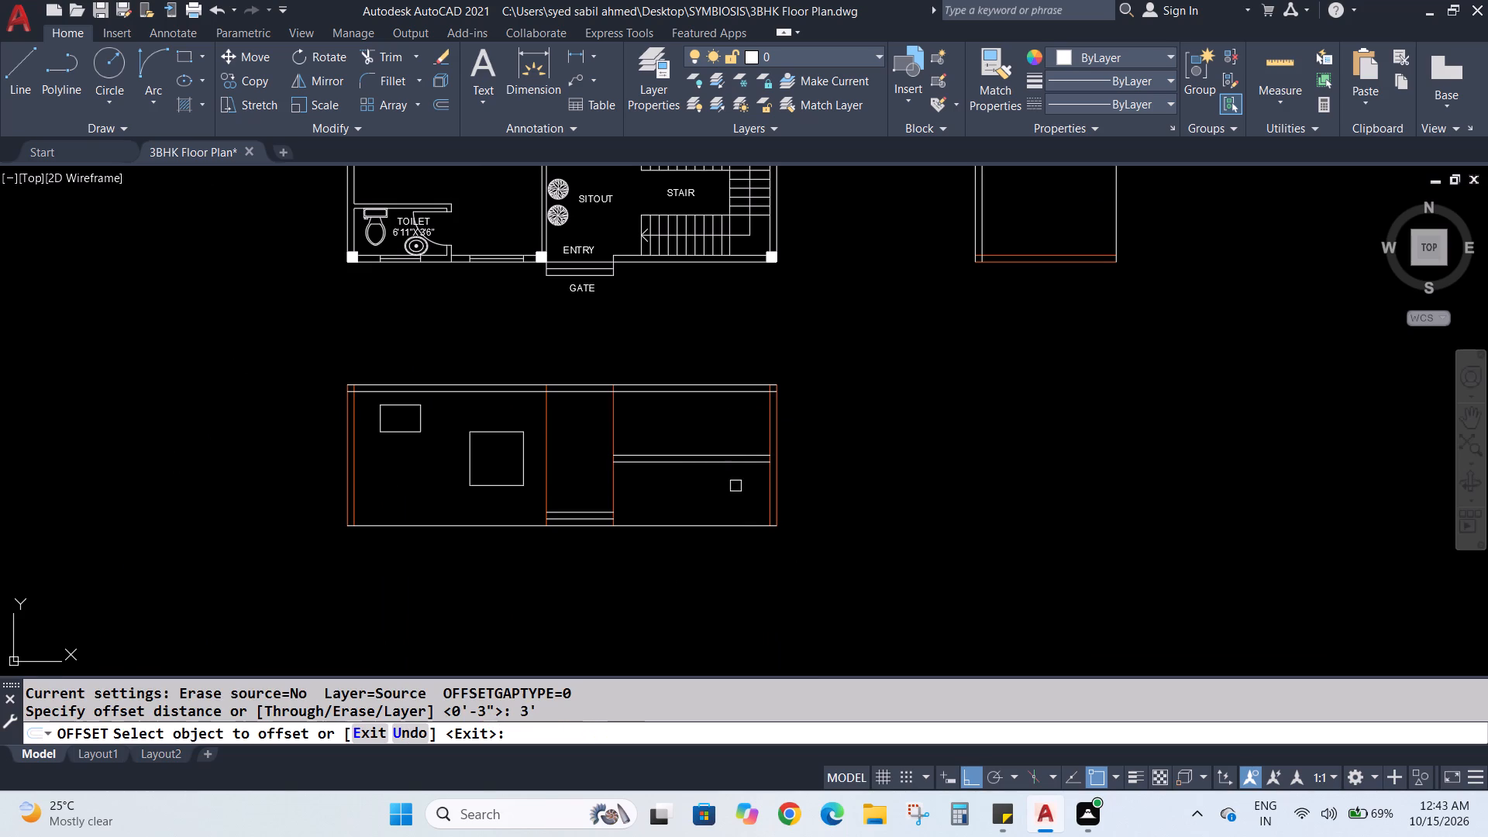
left_click(767, 486)
left_click(730, 485)
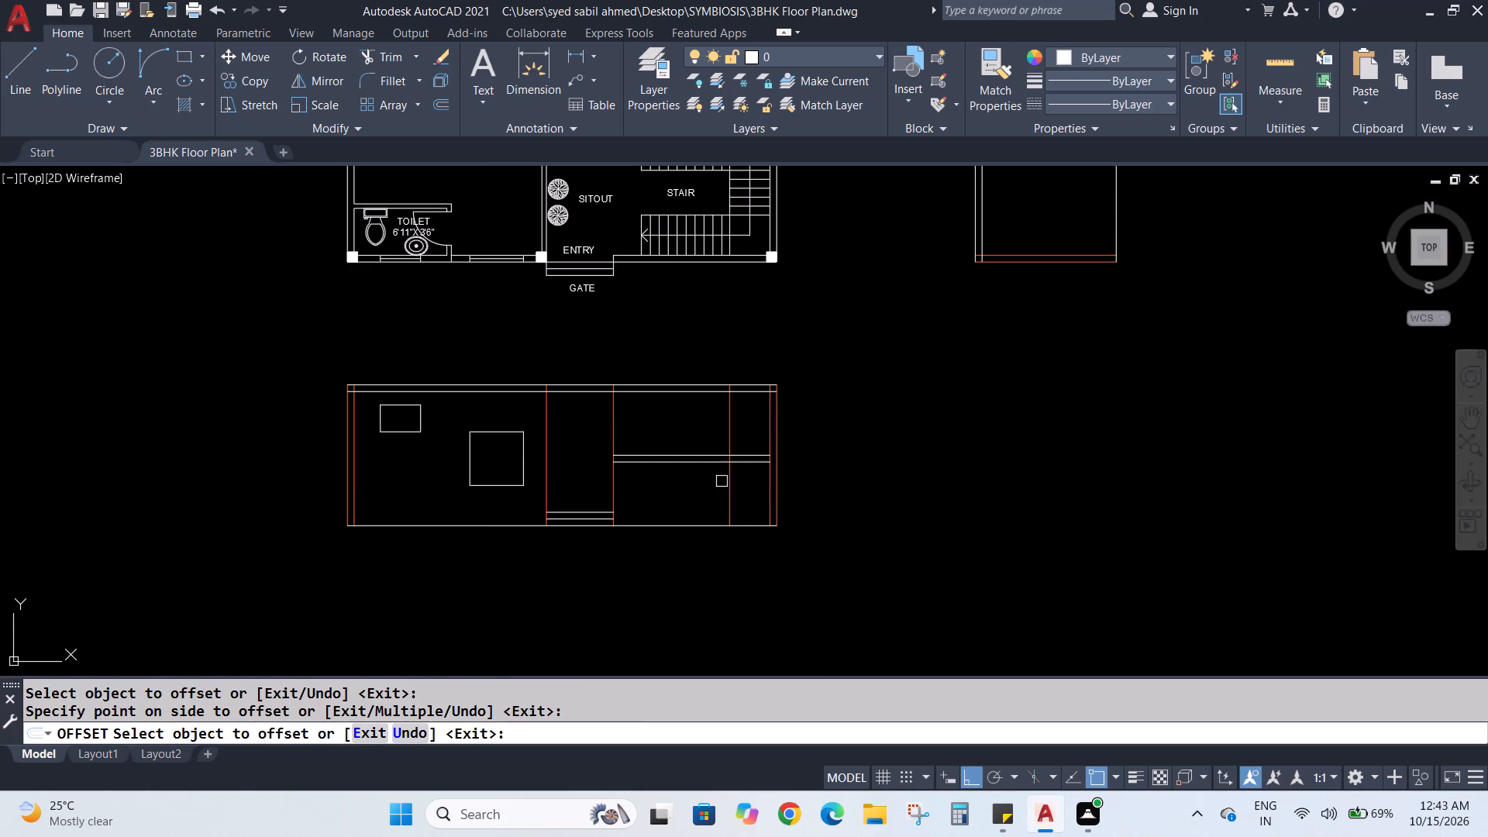
key("Escape")
key("Escape")
Trim the landing edge line above and below the mid-height band, including its remnant inside the roof slab.
scroll(682, 483, "up", 2)
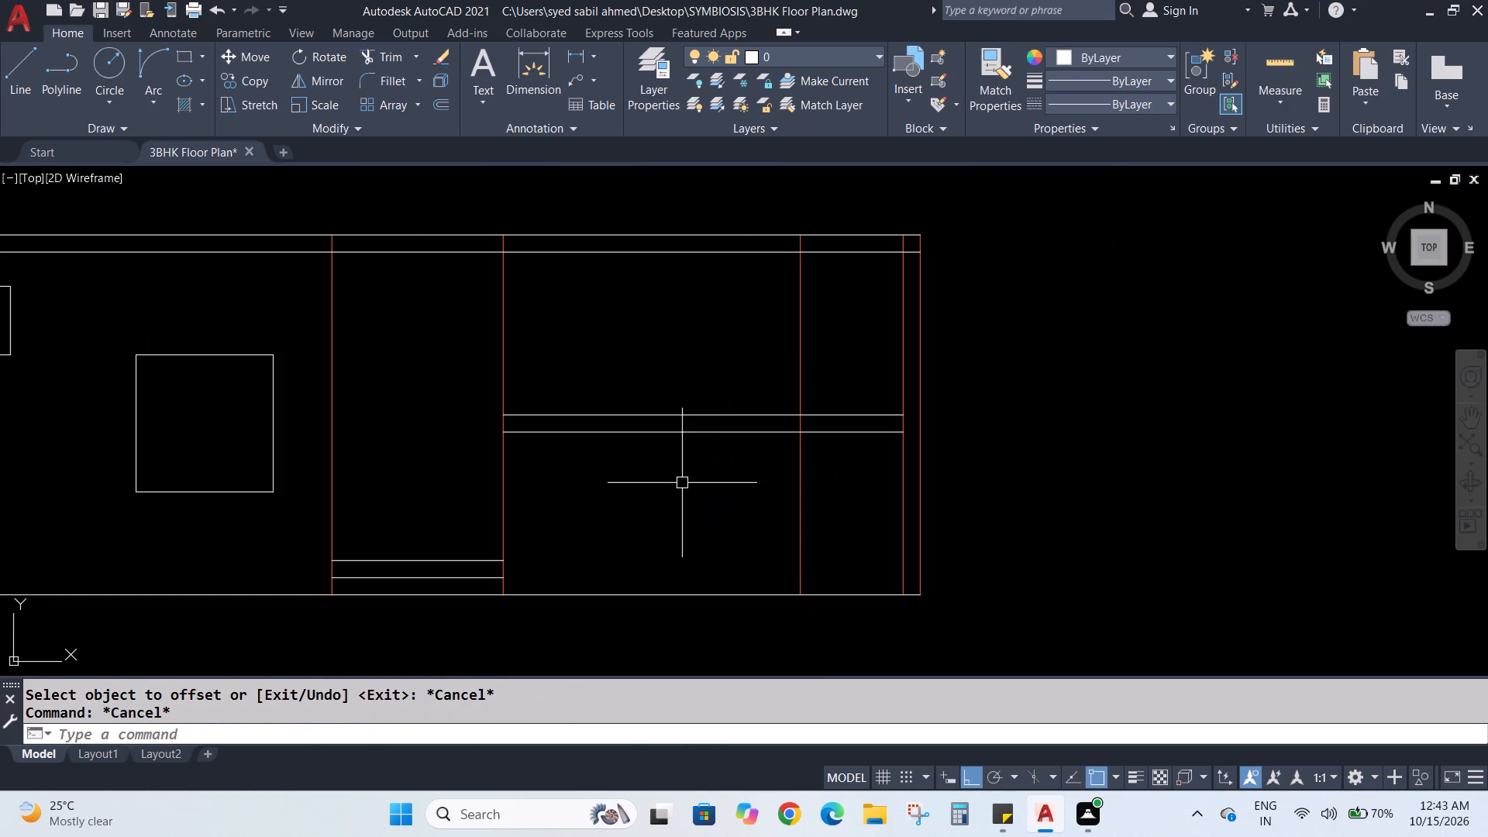
type("tr")
key("Return")
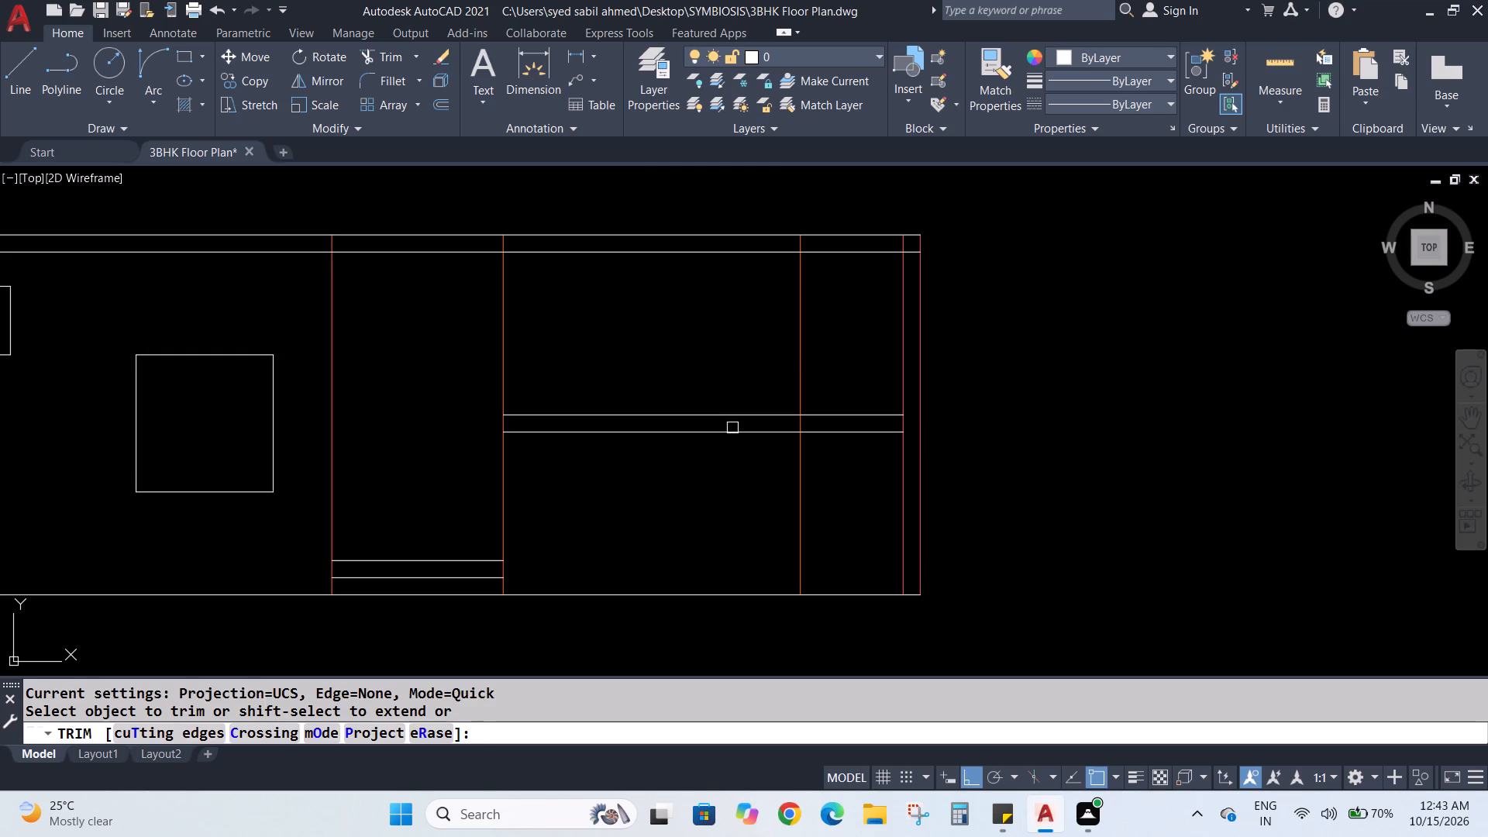
left_click_drag(759, 343, 813, 340)
left_click_drag(751, 506, 831, 514)
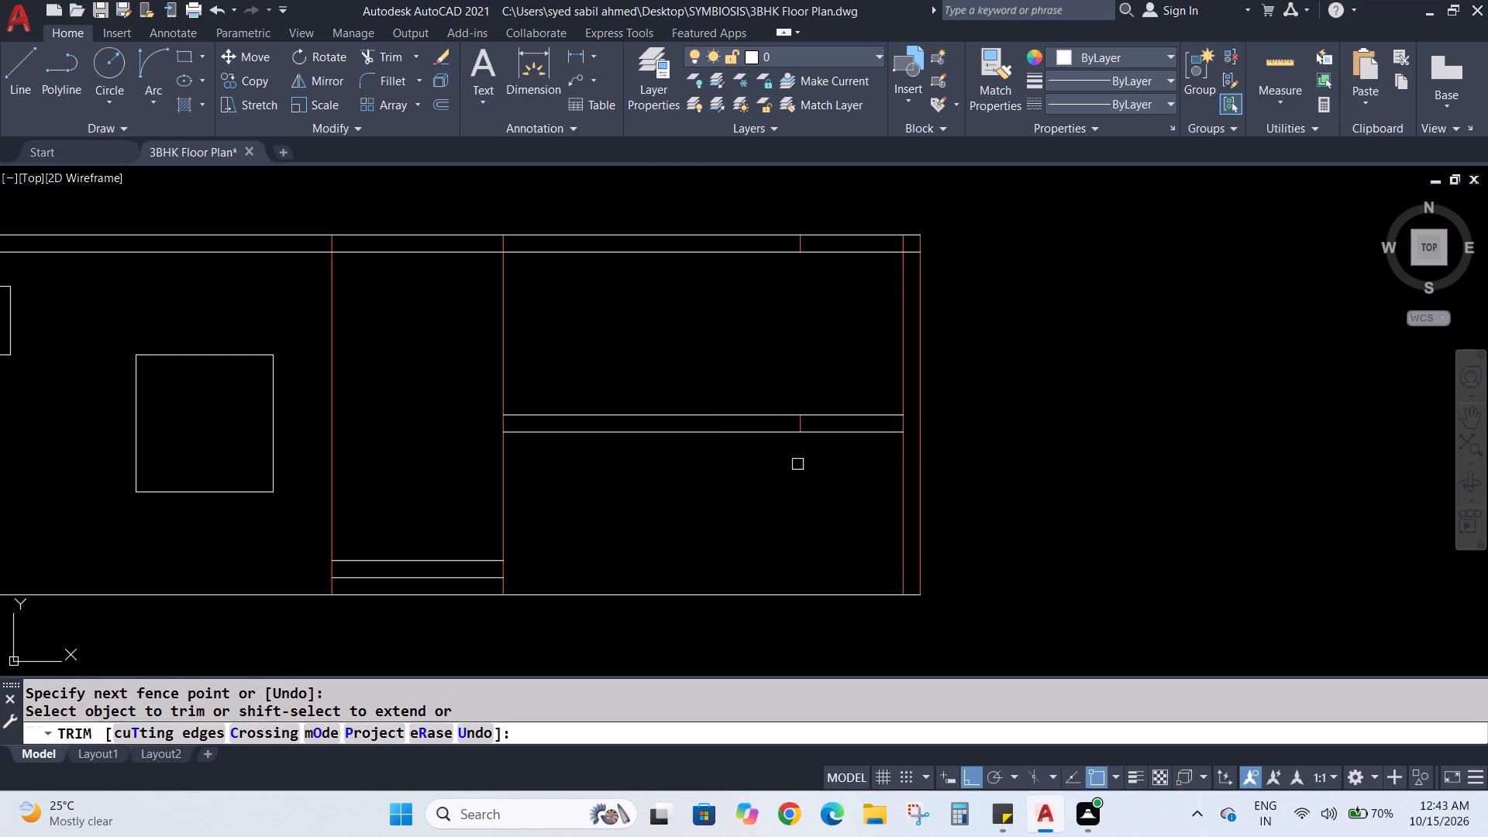
scroll(801, 246, "up", 2)
left_click(794, 236)
scroll(761, 308, "down", 2)
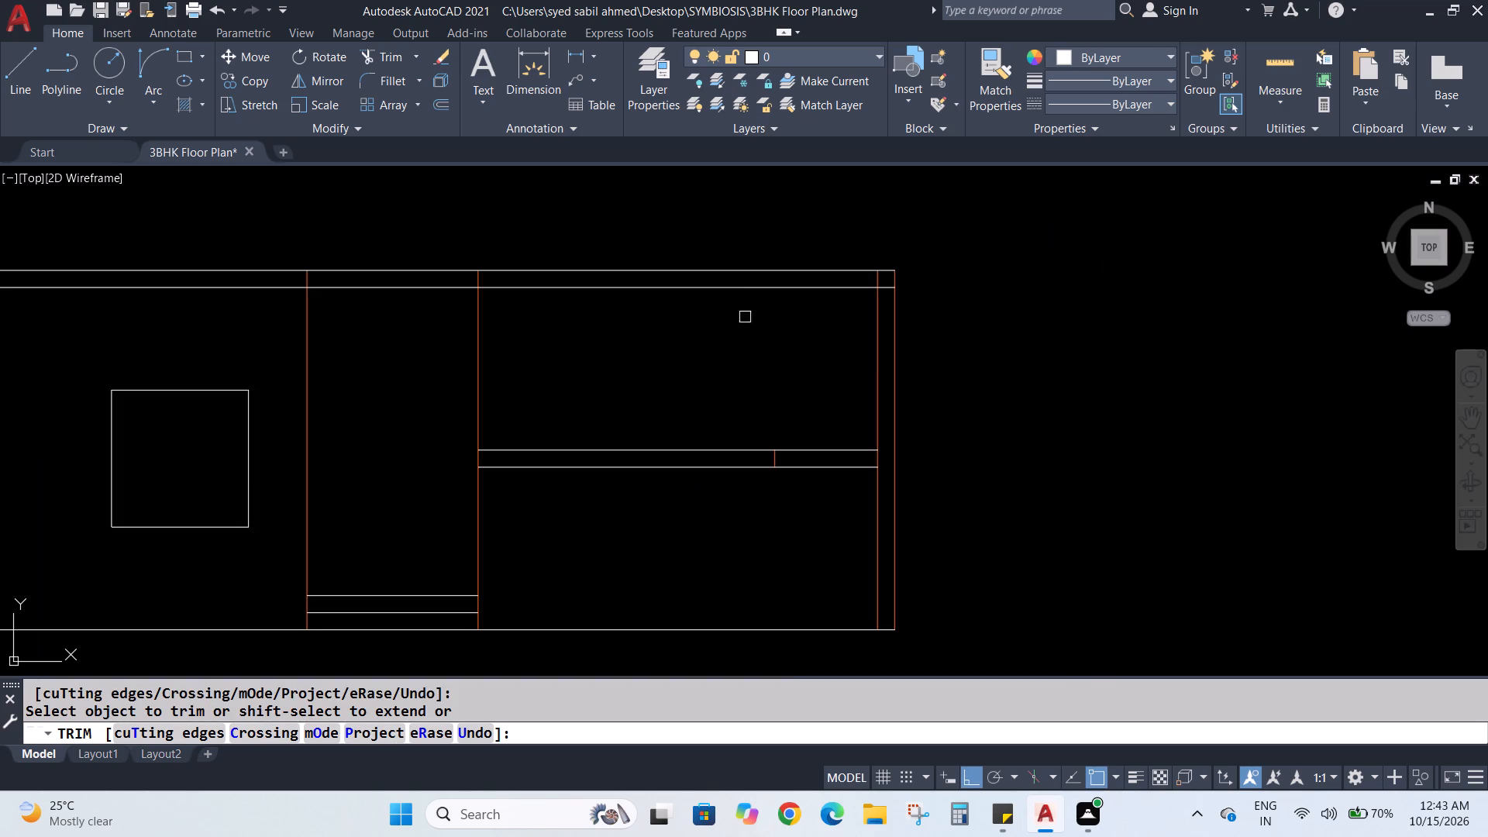
scroll(668, 418, "down", 2)
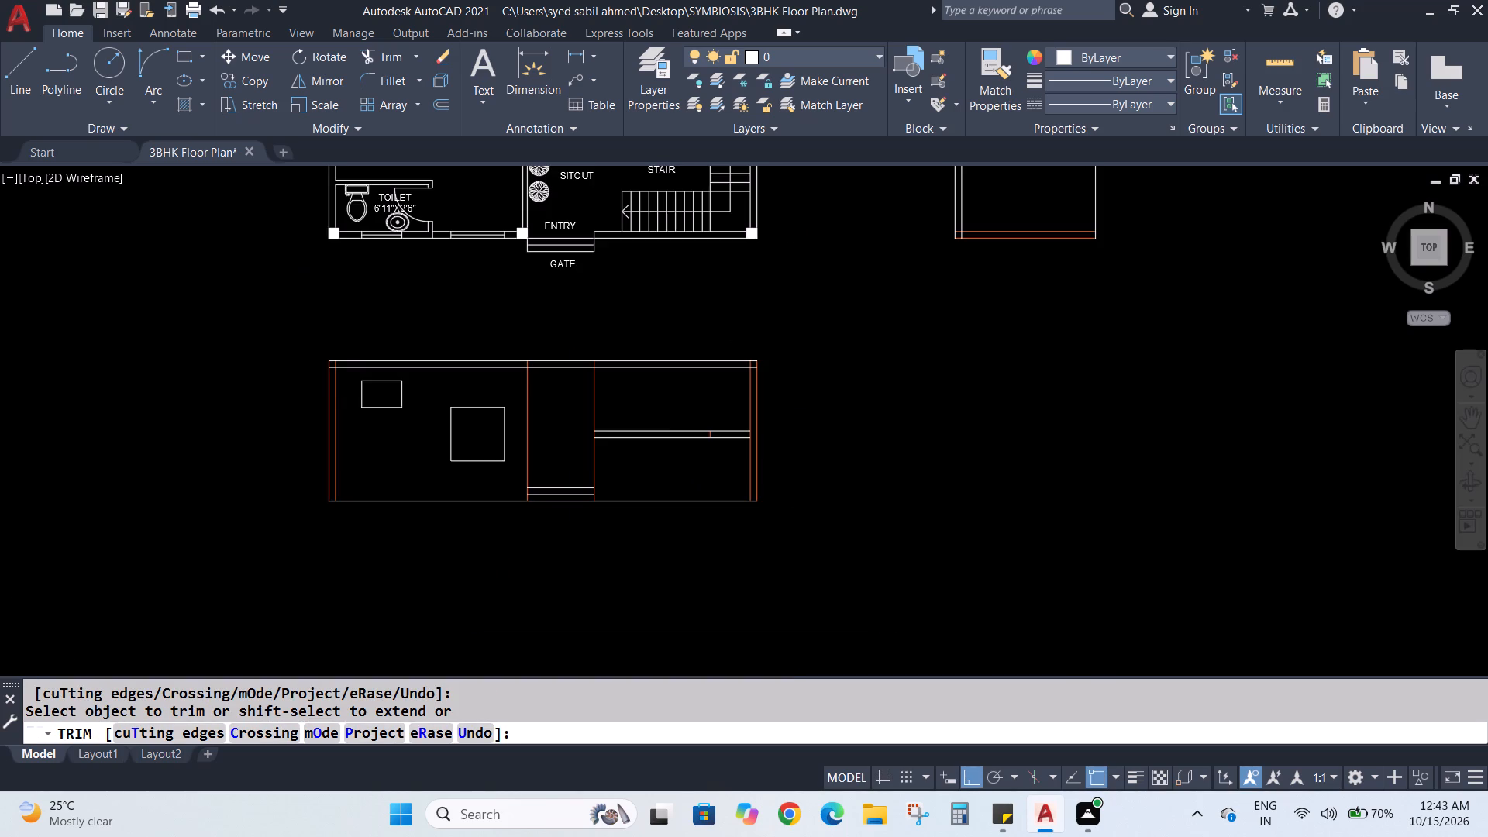
Trim both mid-height band lines between the entry bay and the landing edge, keeping only the landing slab.
middle_click_drag(667, 418, 661, 488)
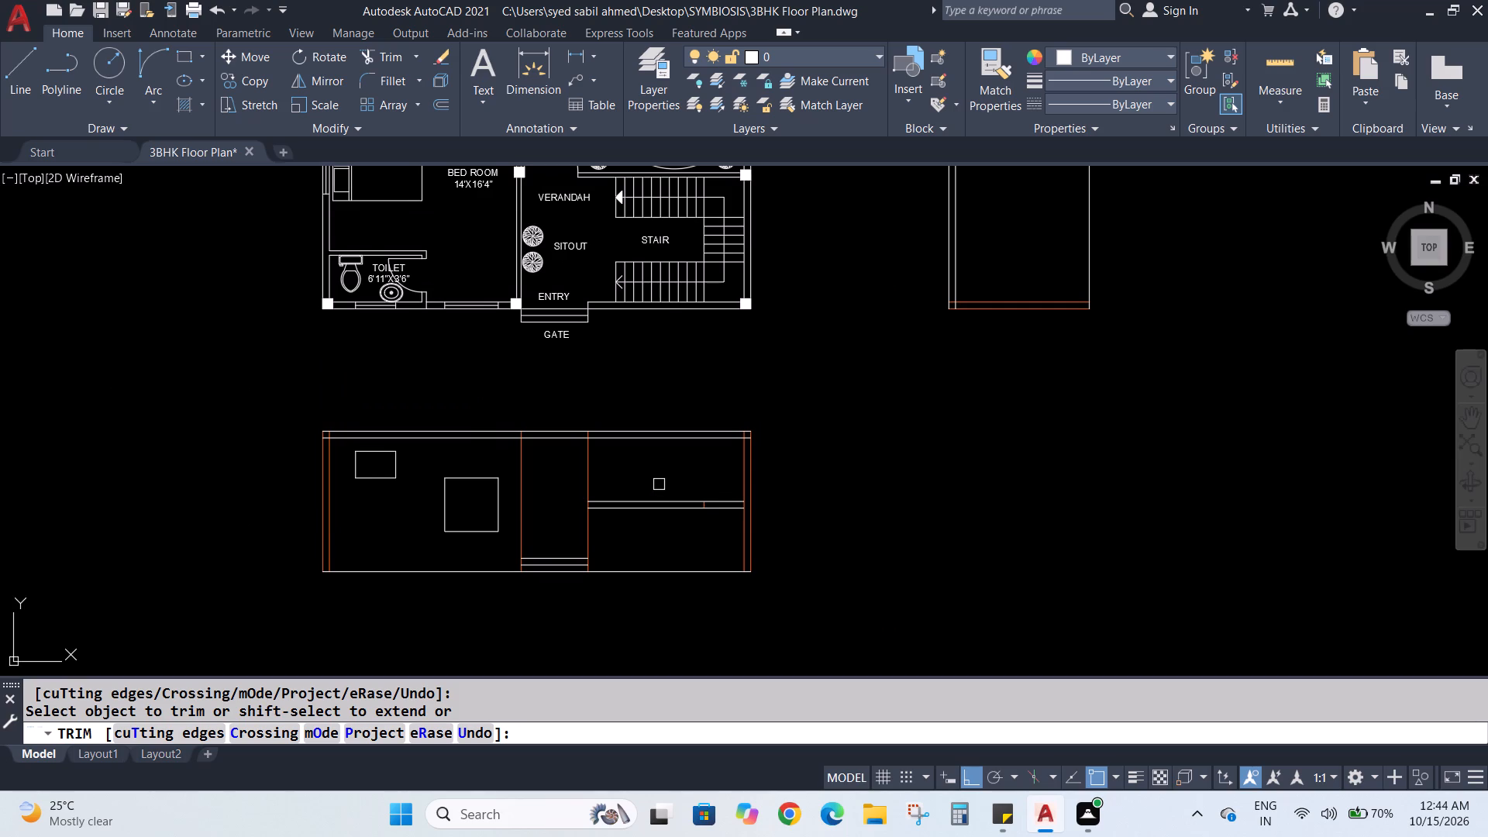
middle_click_drag(655, 489, 668, 467)
left_click(667, 480)
left_click(667, 485)
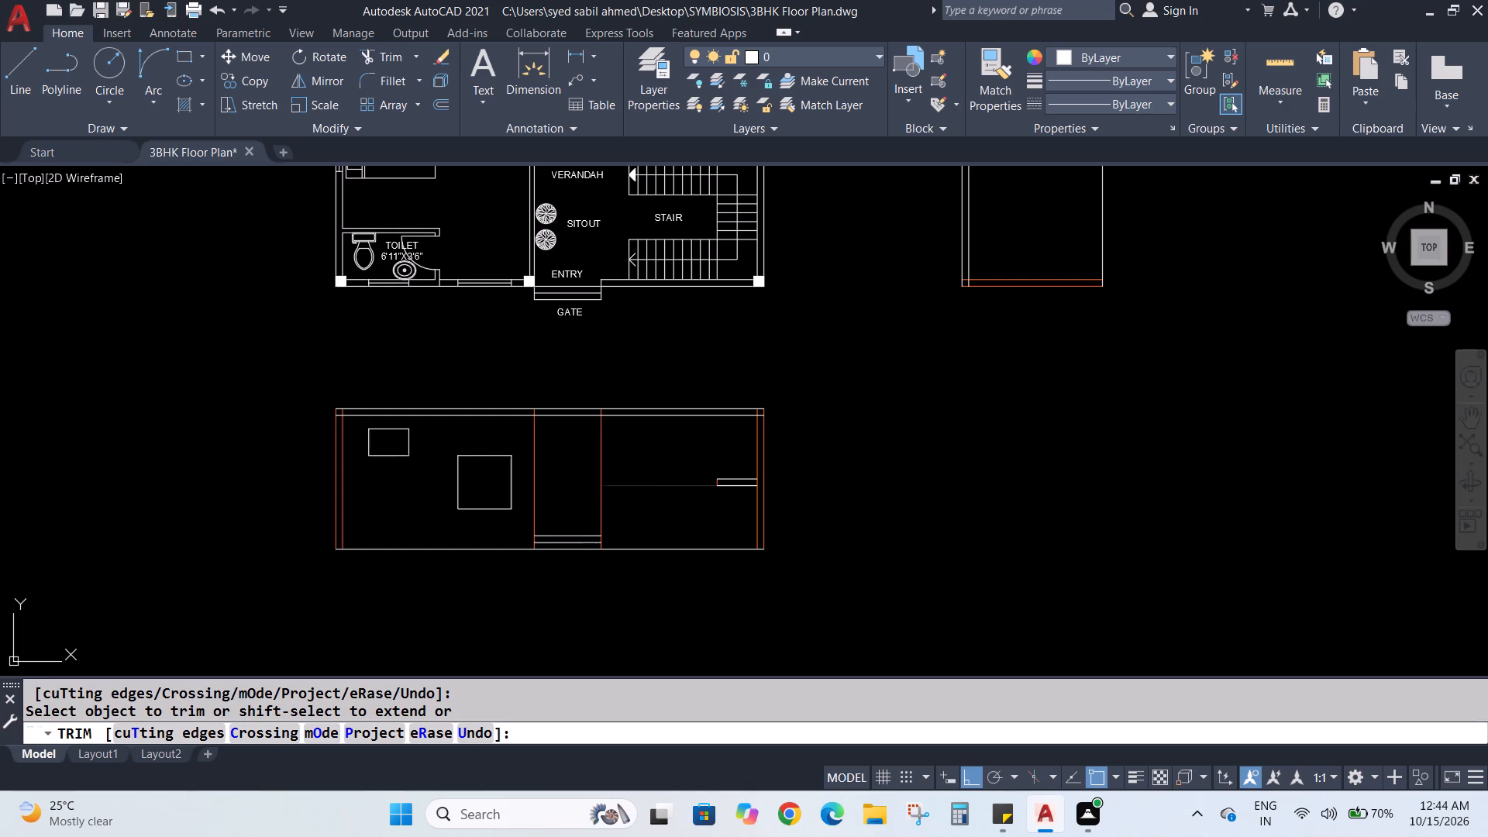
key("Escape")
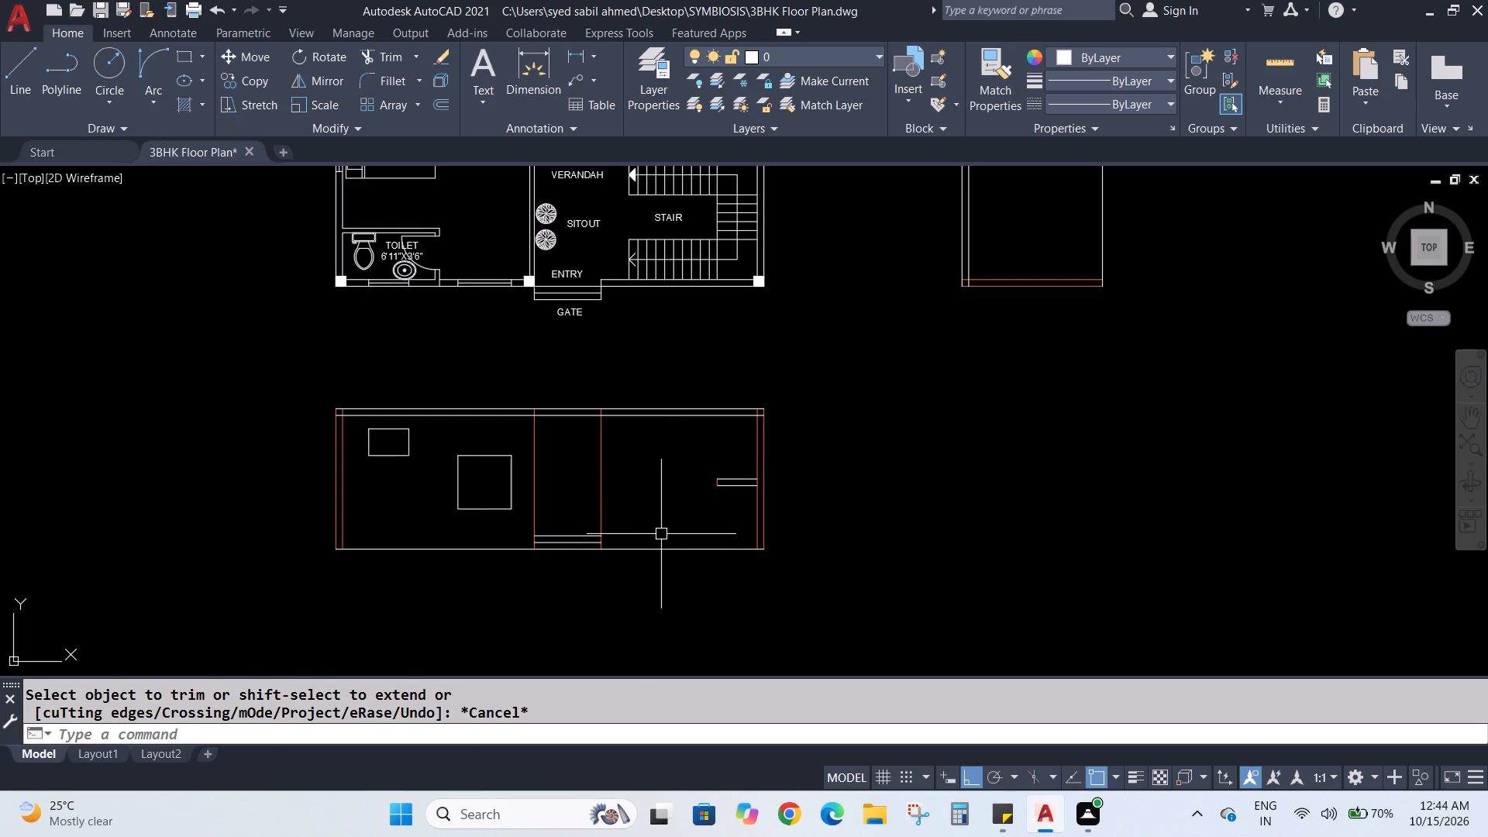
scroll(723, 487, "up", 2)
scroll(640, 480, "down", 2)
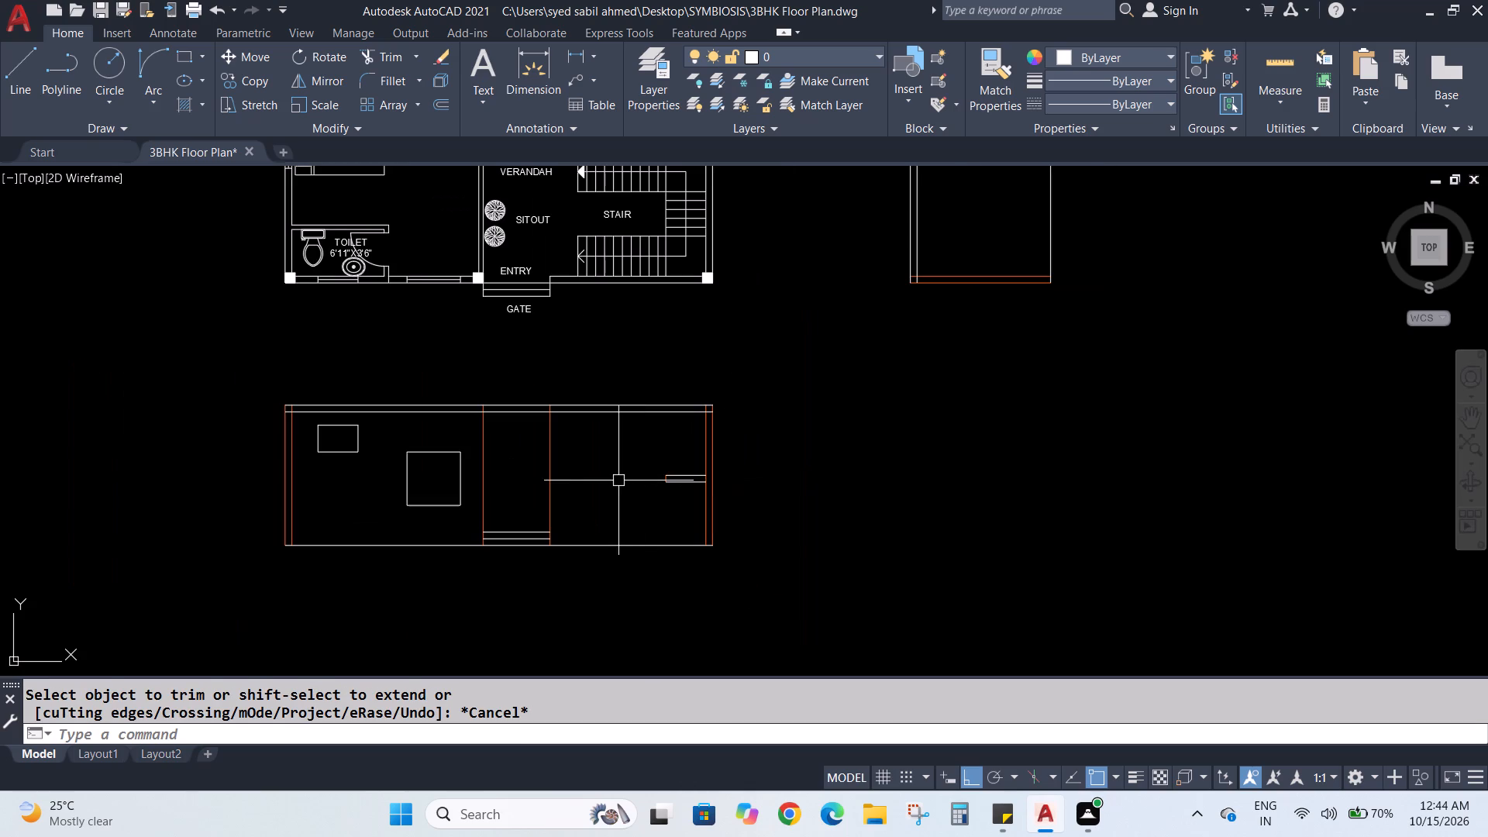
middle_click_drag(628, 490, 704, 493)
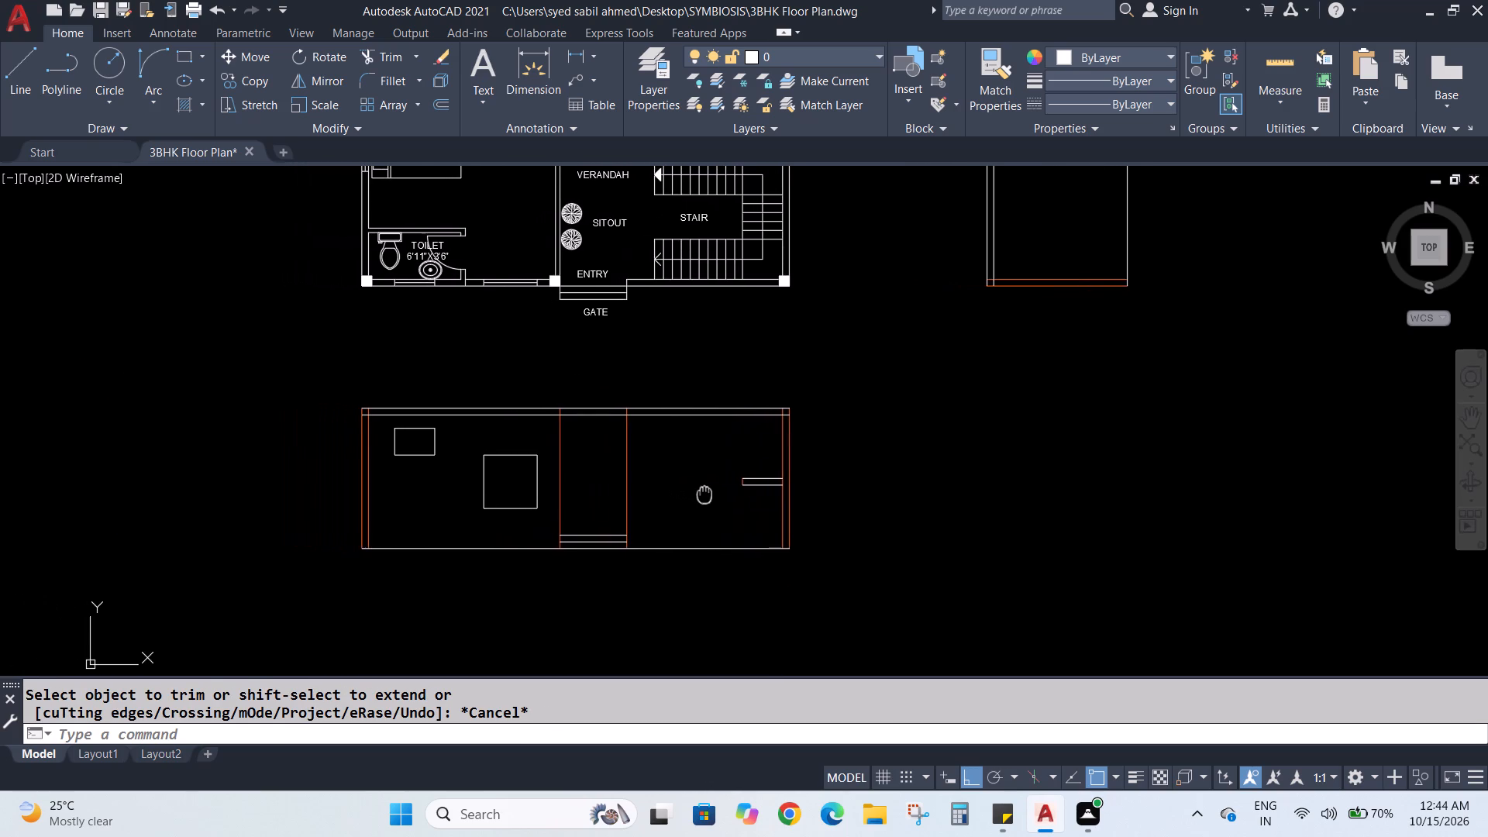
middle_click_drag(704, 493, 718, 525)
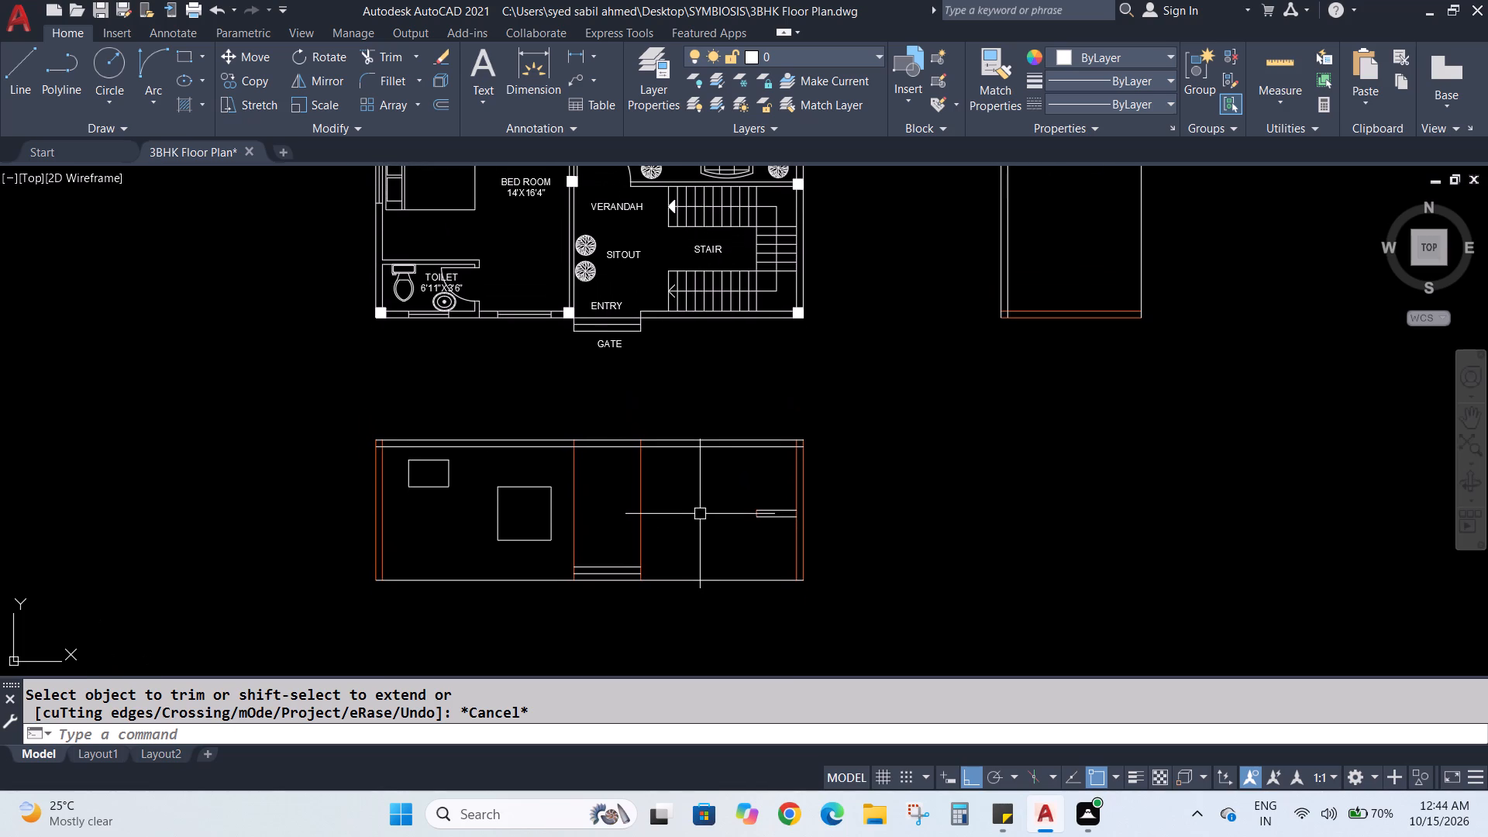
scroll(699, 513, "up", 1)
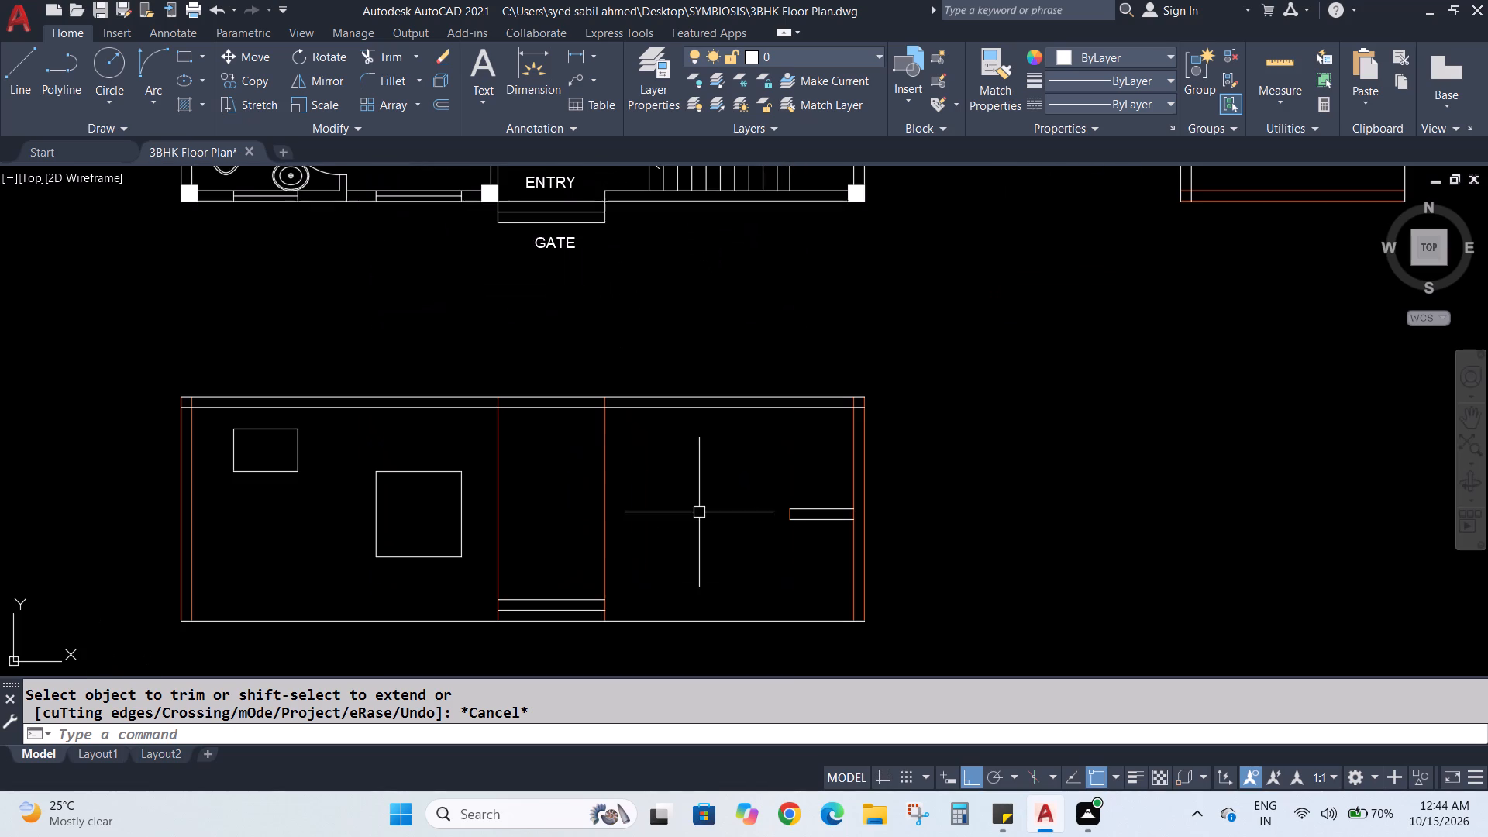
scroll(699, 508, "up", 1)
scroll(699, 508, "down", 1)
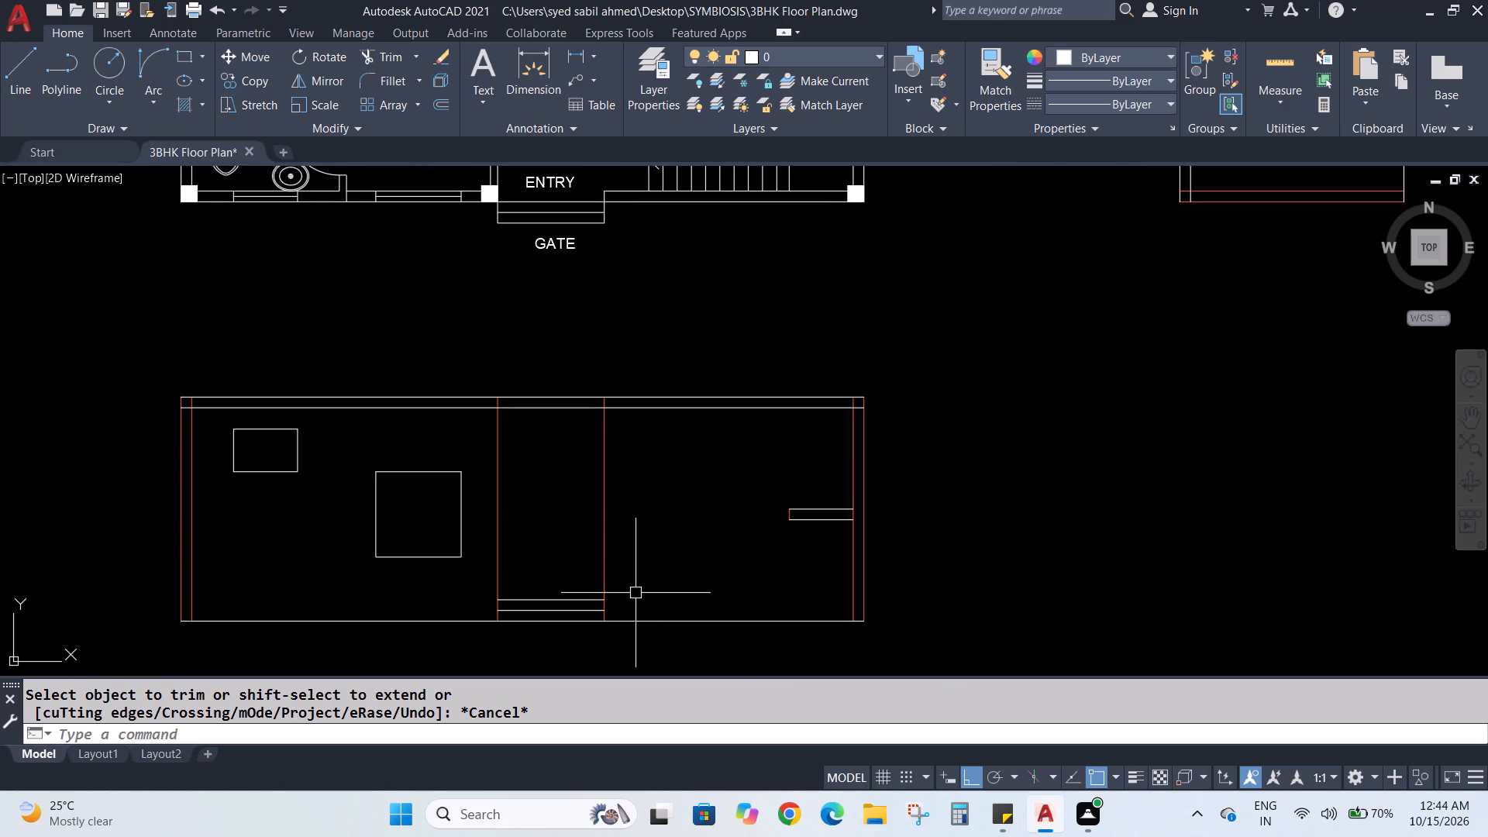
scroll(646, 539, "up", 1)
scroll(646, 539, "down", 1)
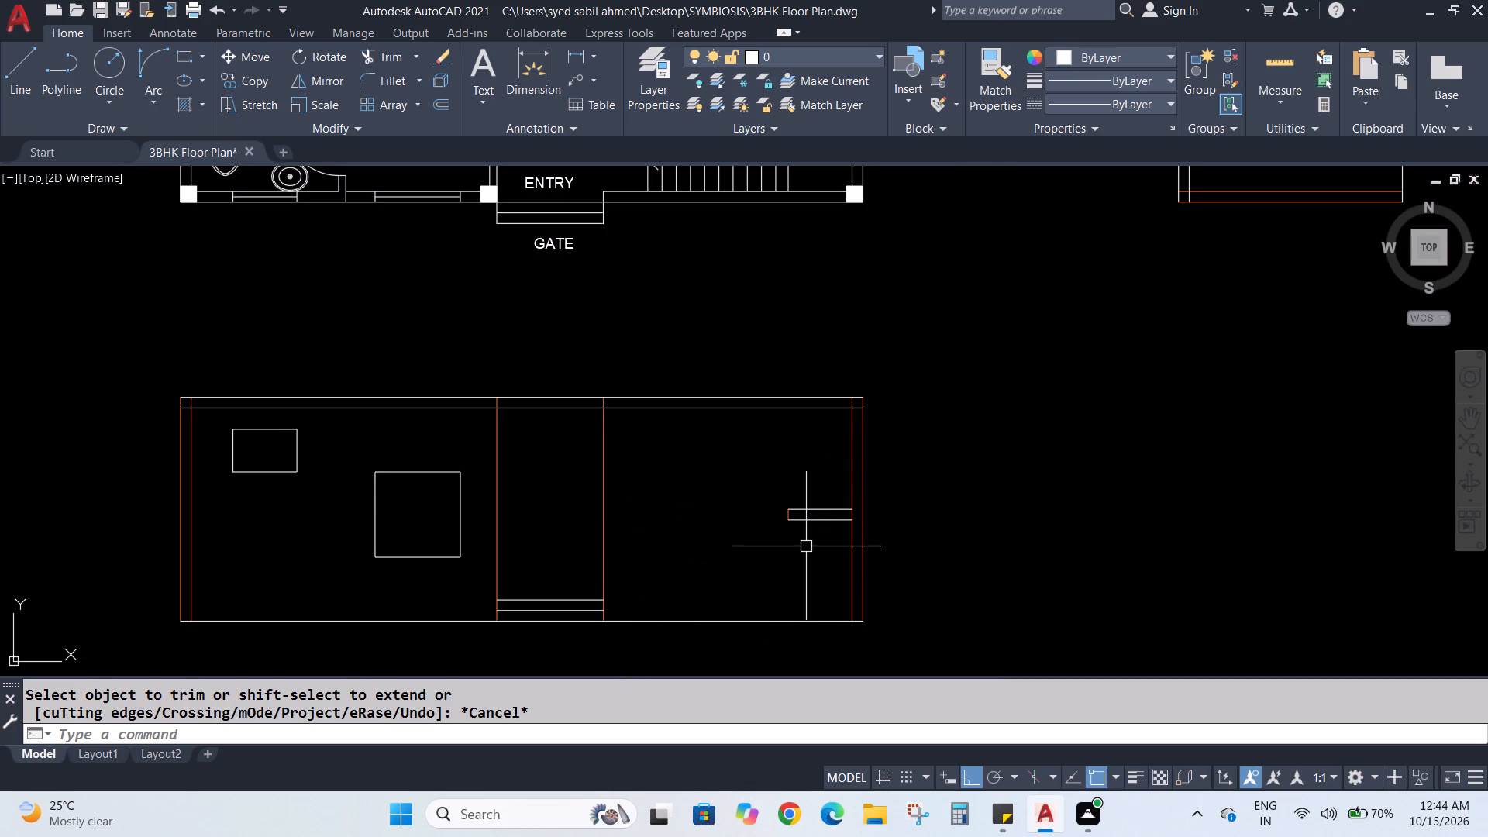
With Ortho off, draw a sloped line from the landing slab's lower corner to the top entry step's corner at the stair bay.
key("Escape")
key("l")
key("Return")
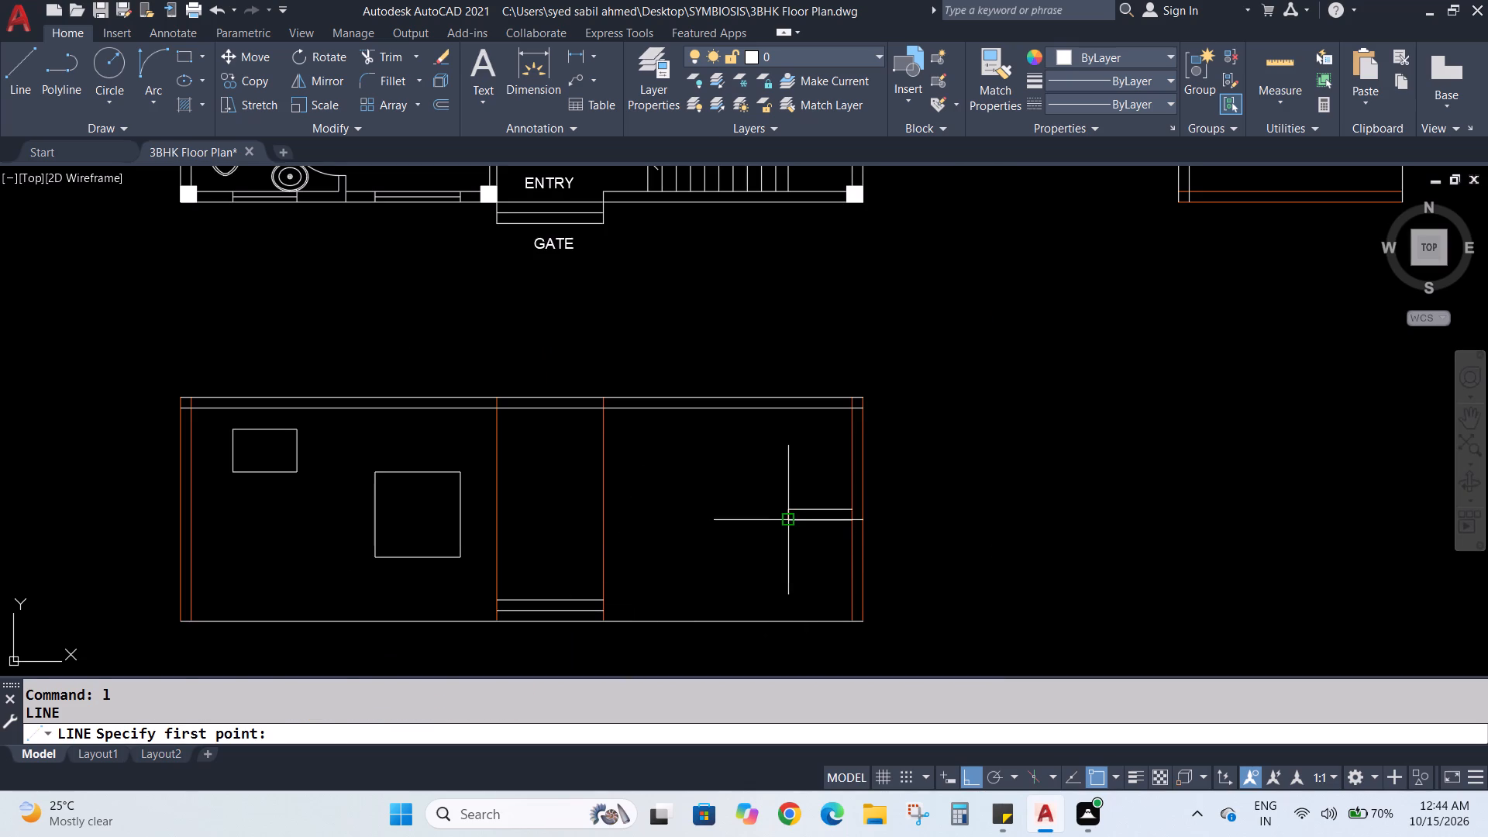
left_click(789, 520)
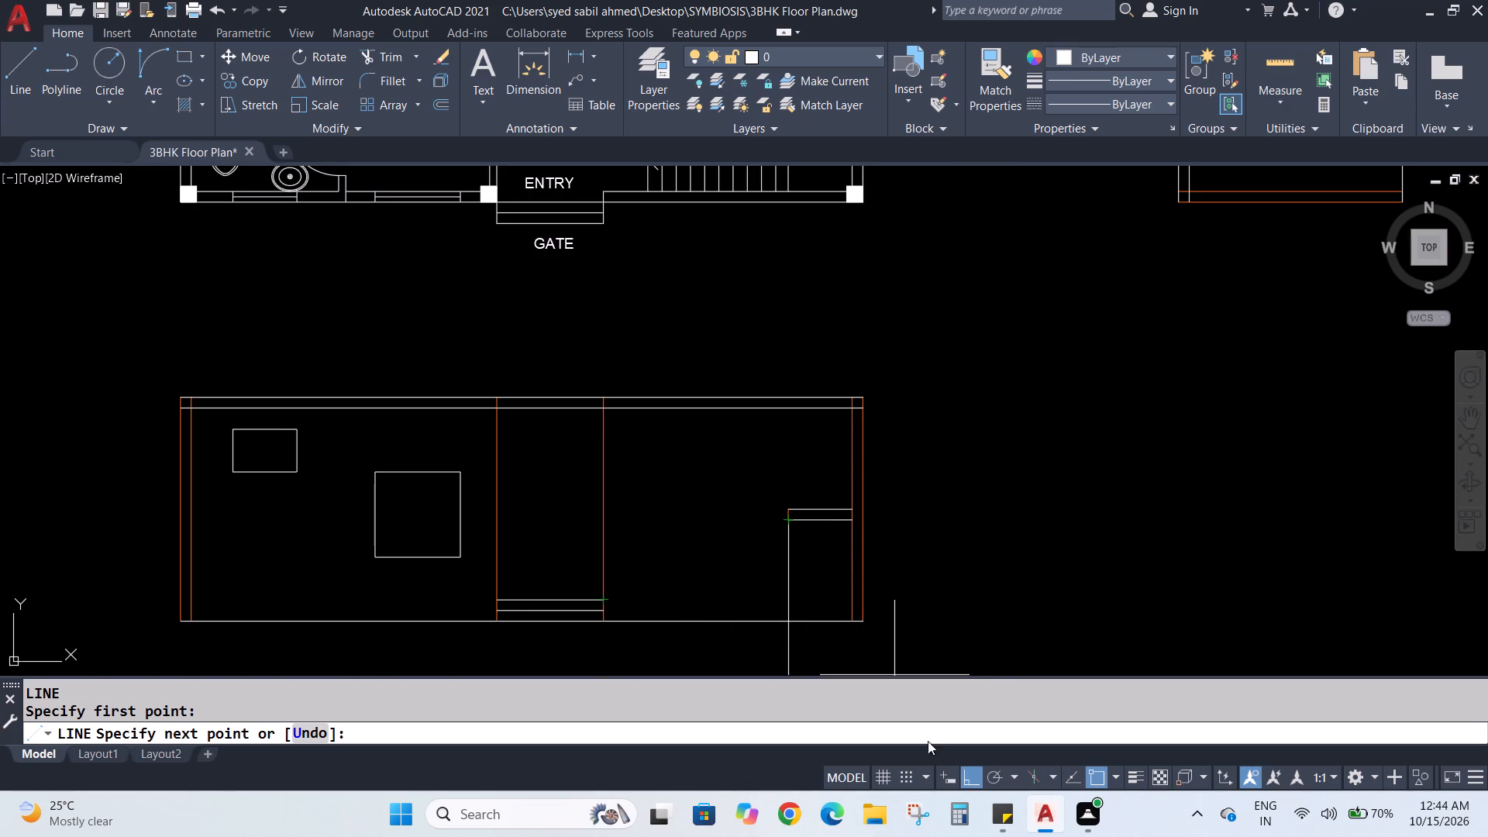
left_click(972, 776)
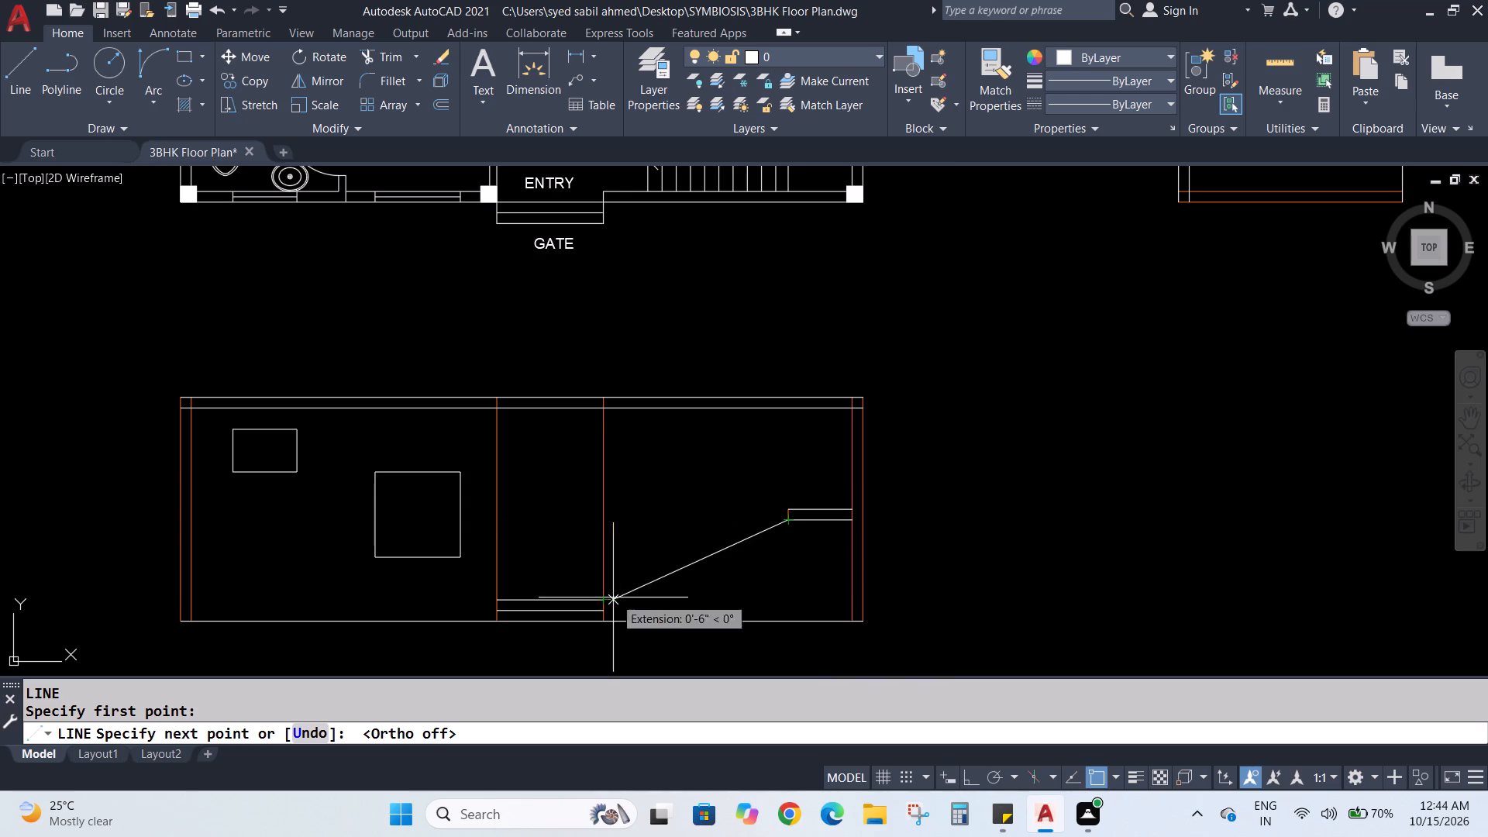
left_click(604, 601)
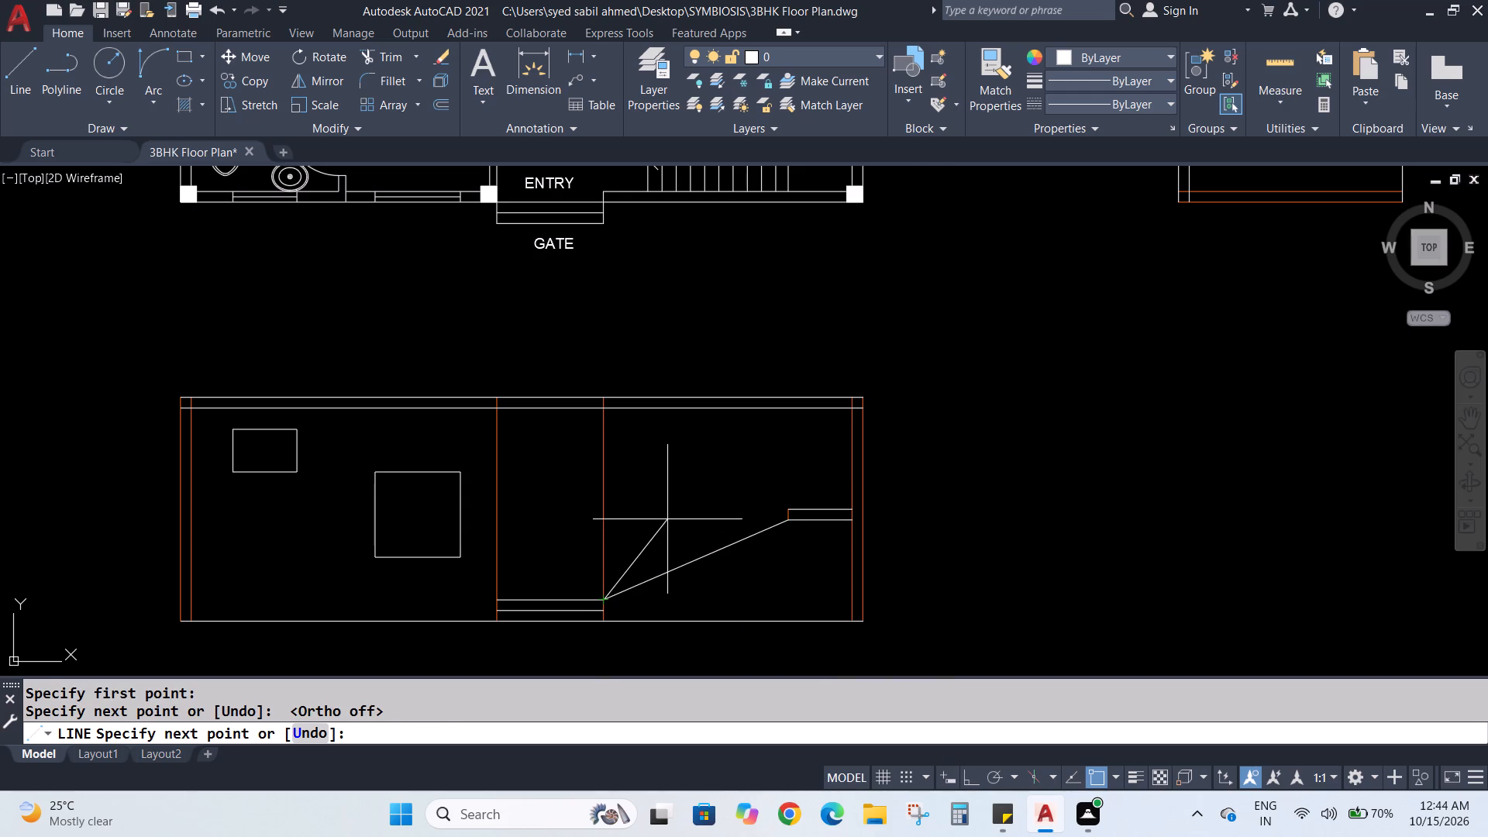
key("Escape")
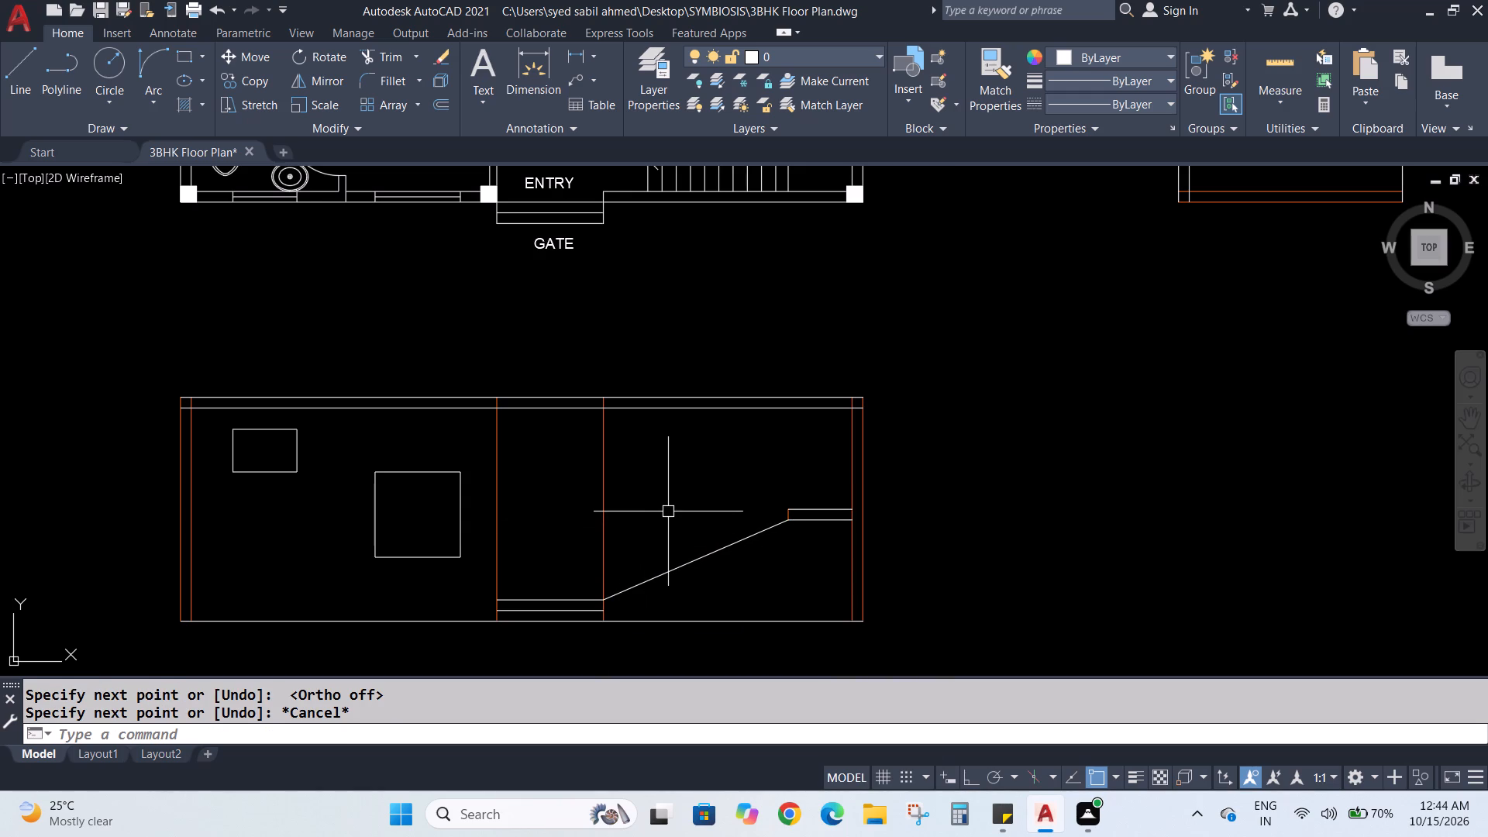
key("Escape")
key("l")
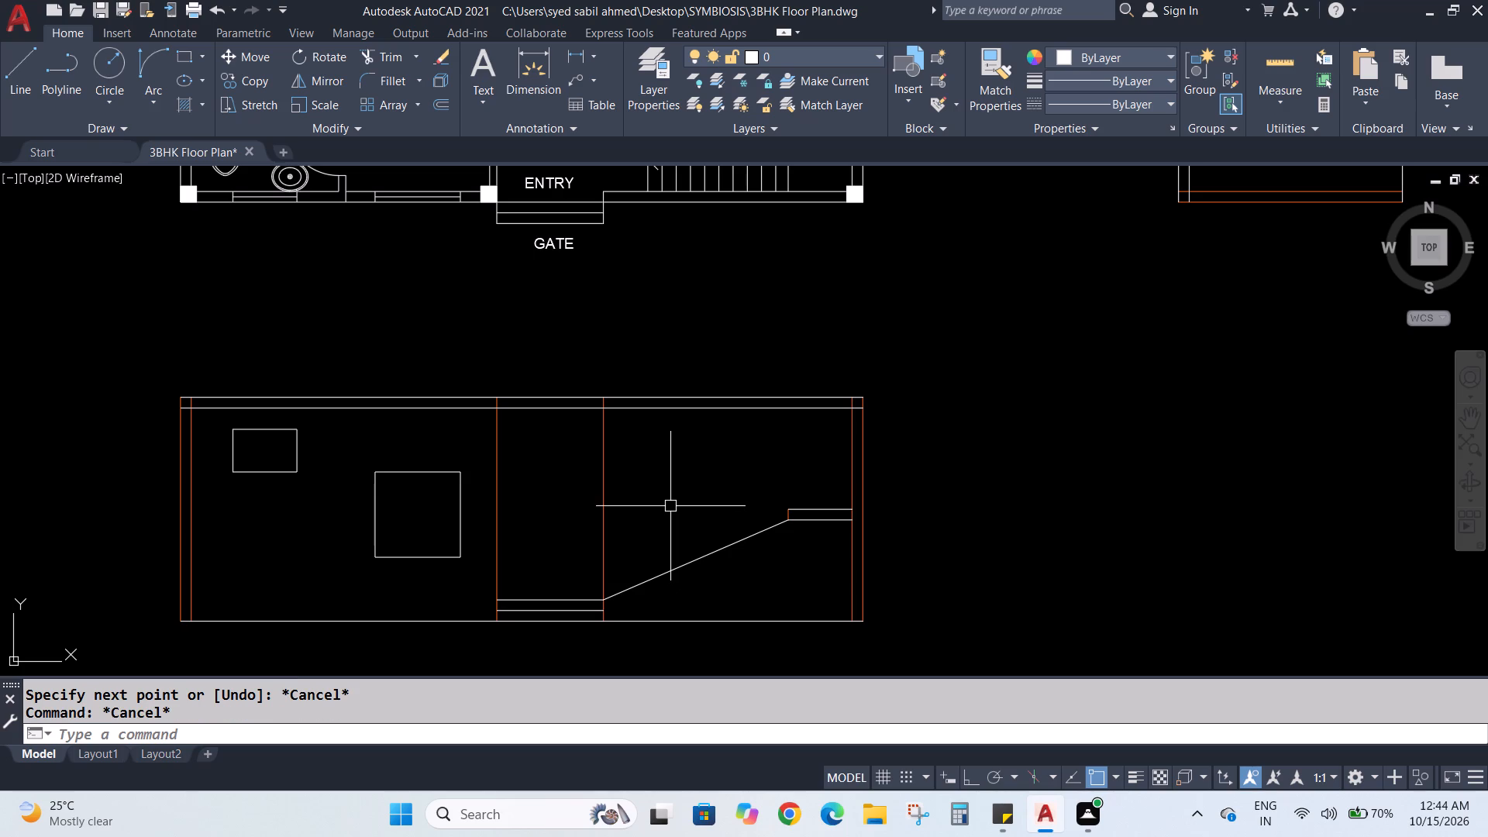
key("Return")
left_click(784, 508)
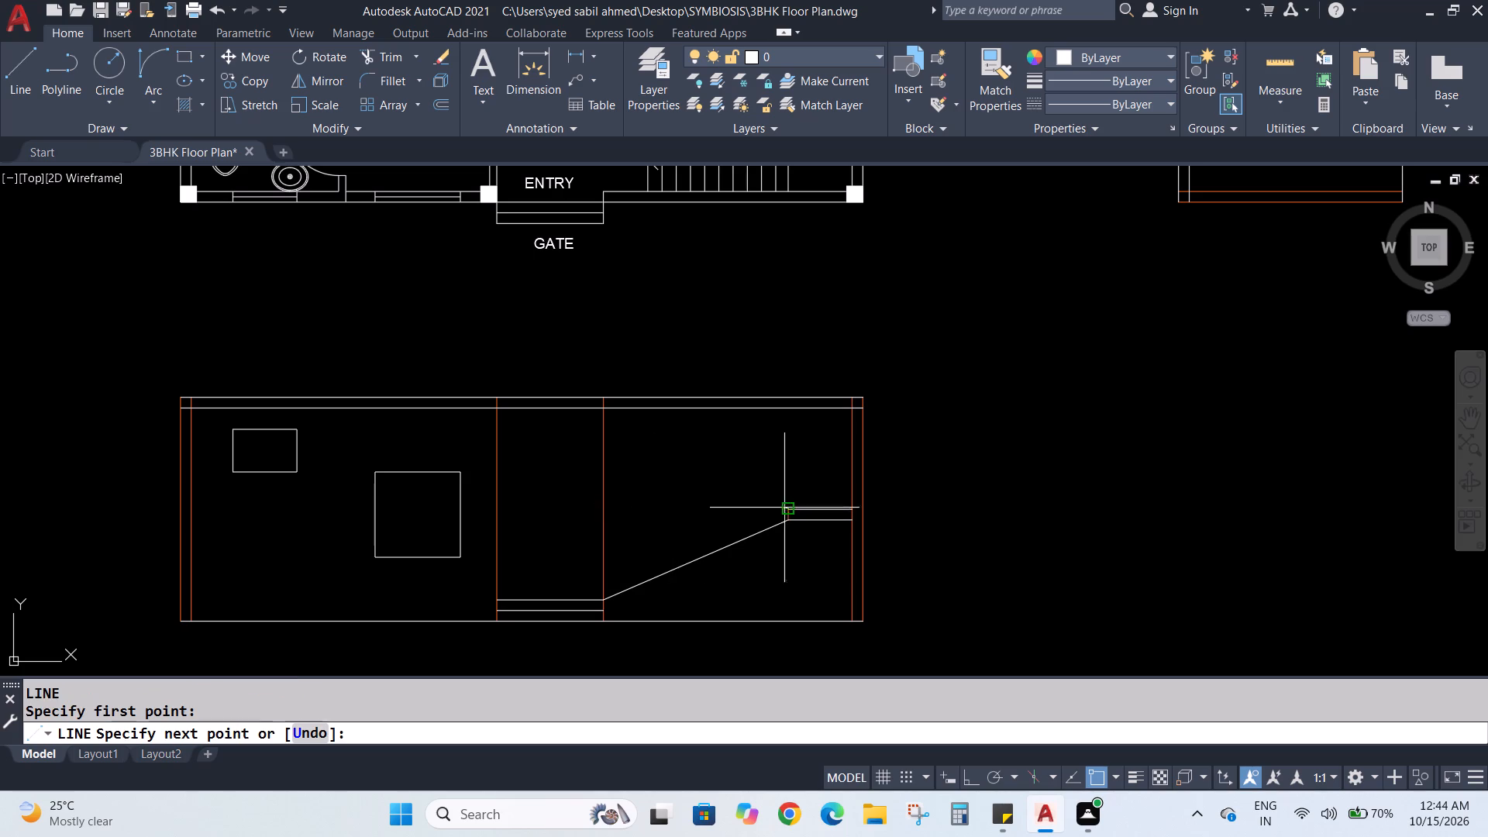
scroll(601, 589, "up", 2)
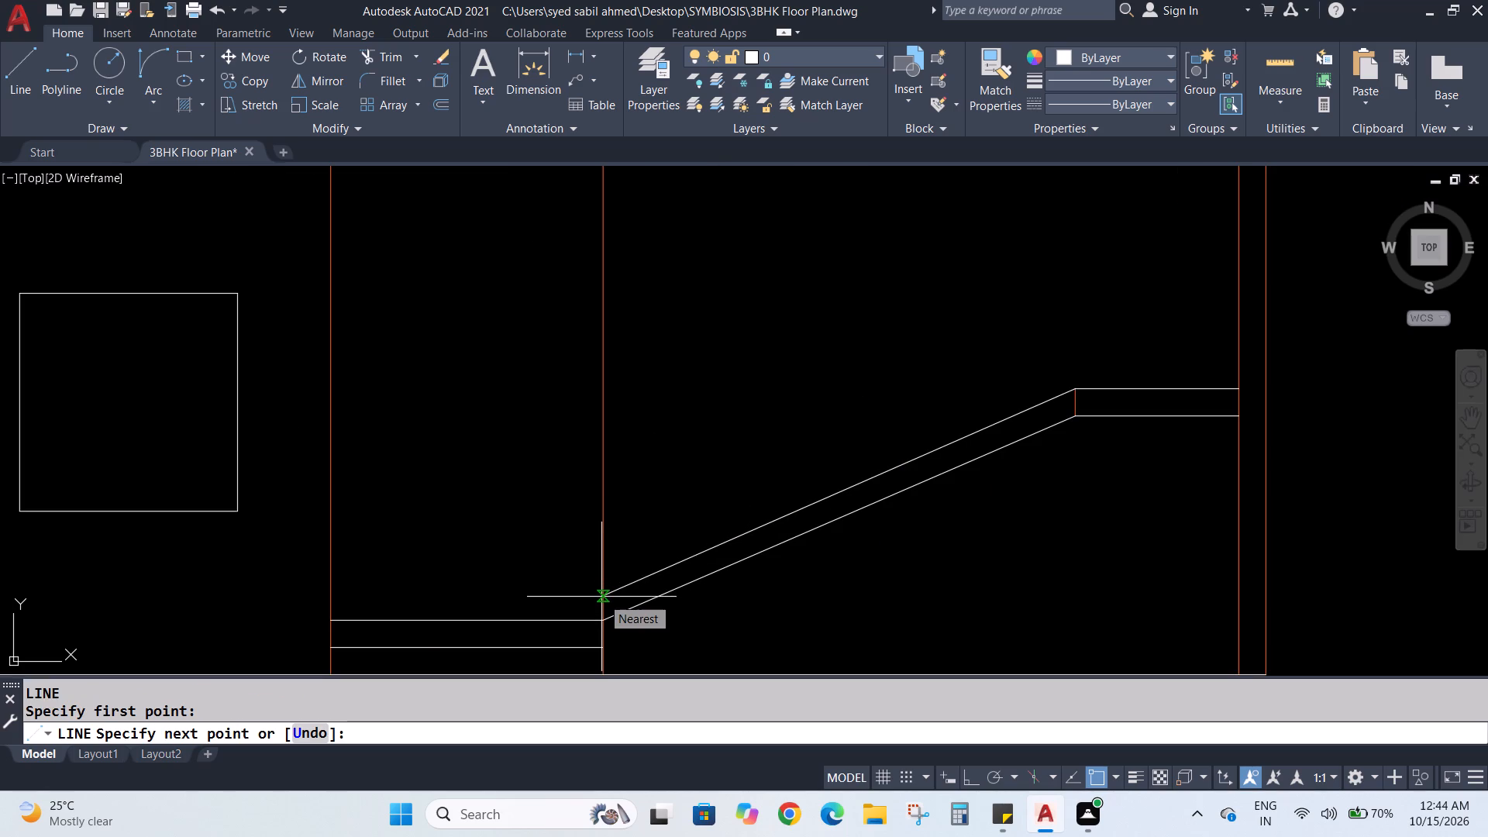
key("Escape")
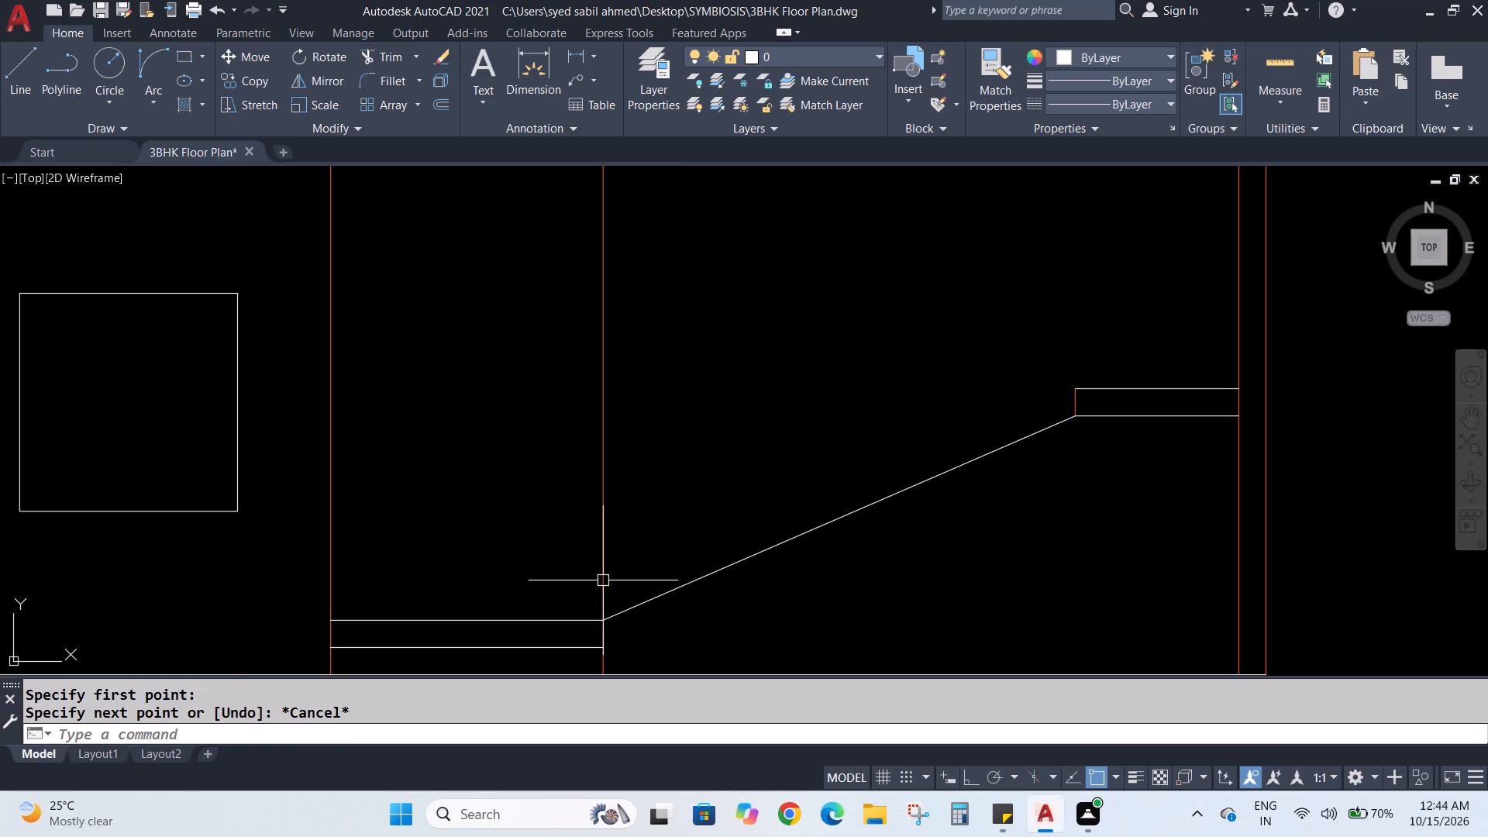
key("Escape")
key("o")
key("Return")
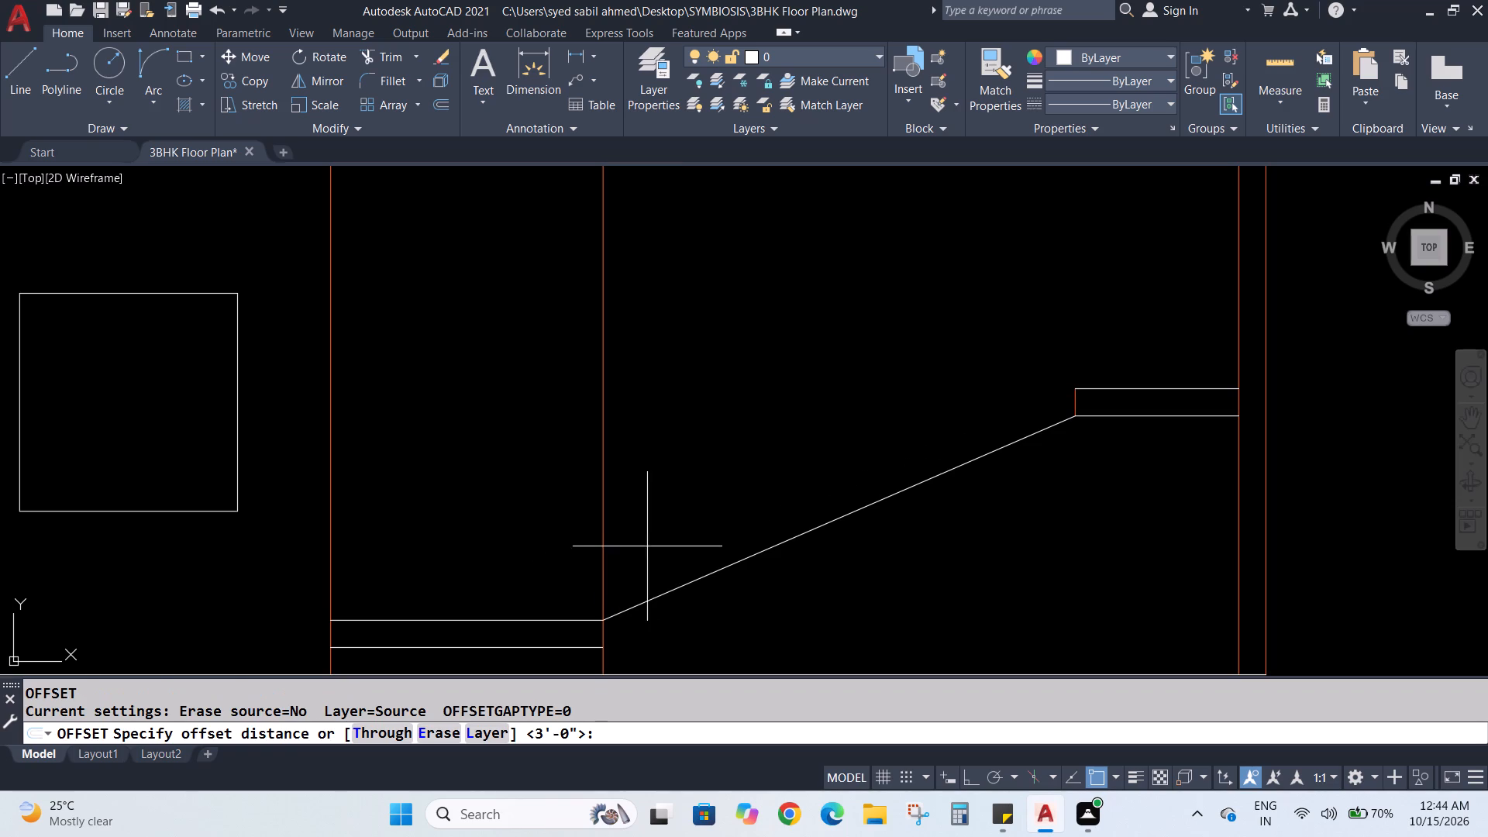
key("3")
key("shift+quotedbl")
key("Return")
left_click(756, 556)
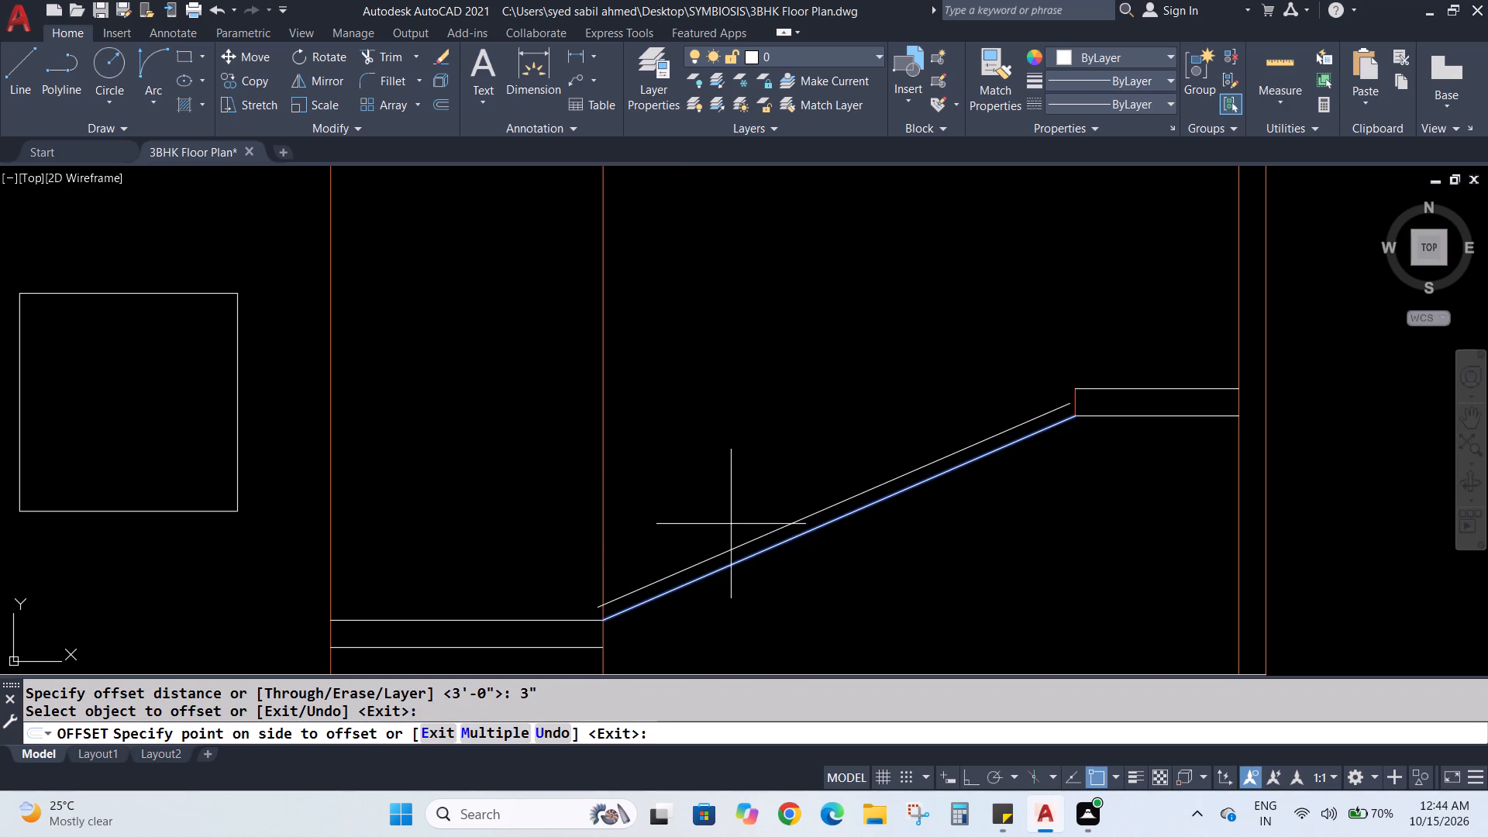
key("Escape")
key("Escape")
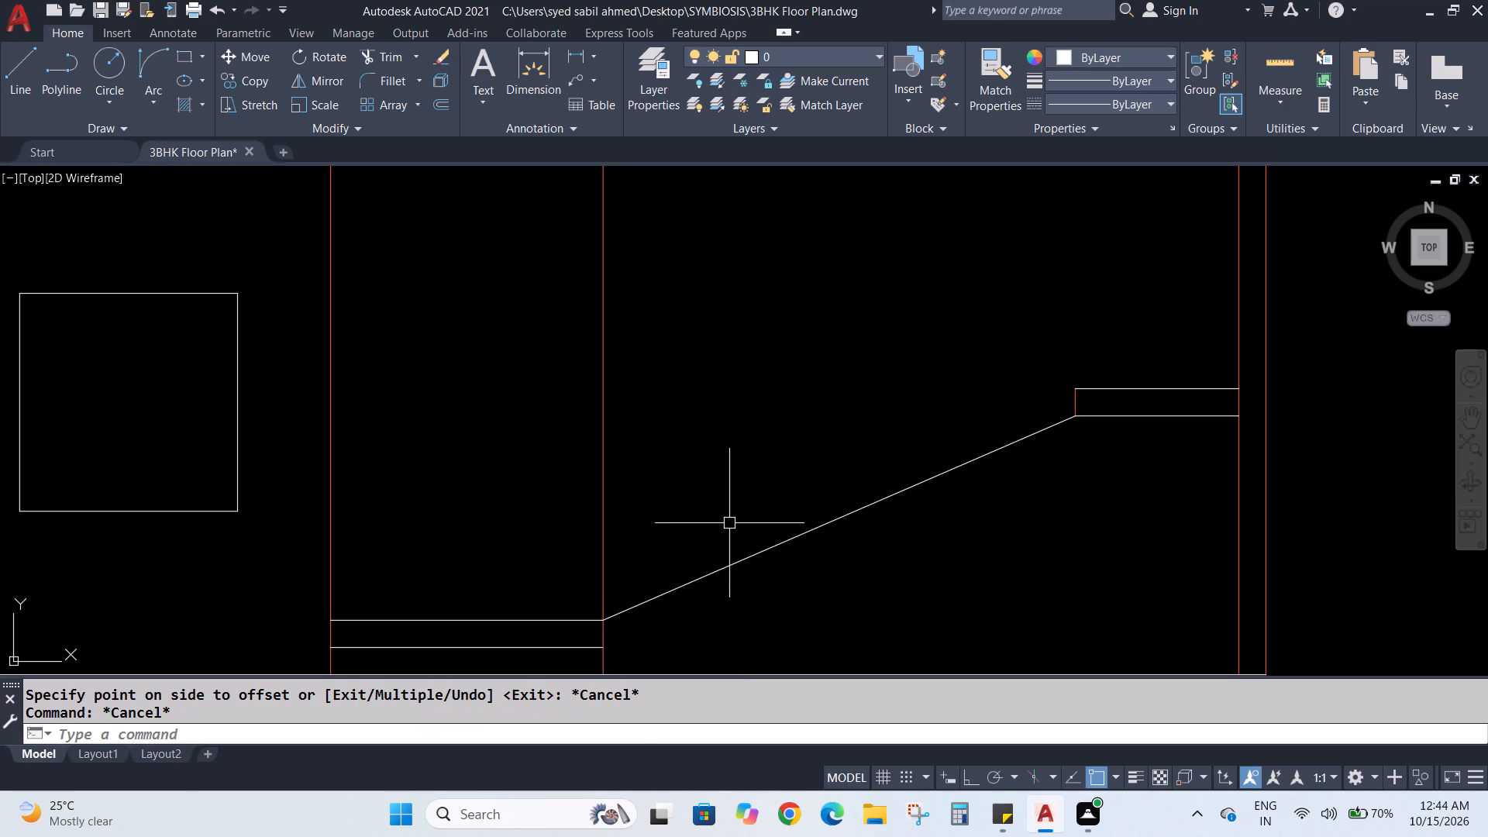
Offset the sloped stair line 6" upward to form the flight's thickness.
key("o")
key("Return")
type("6\"")
key("Return")
left_click(757, 554)
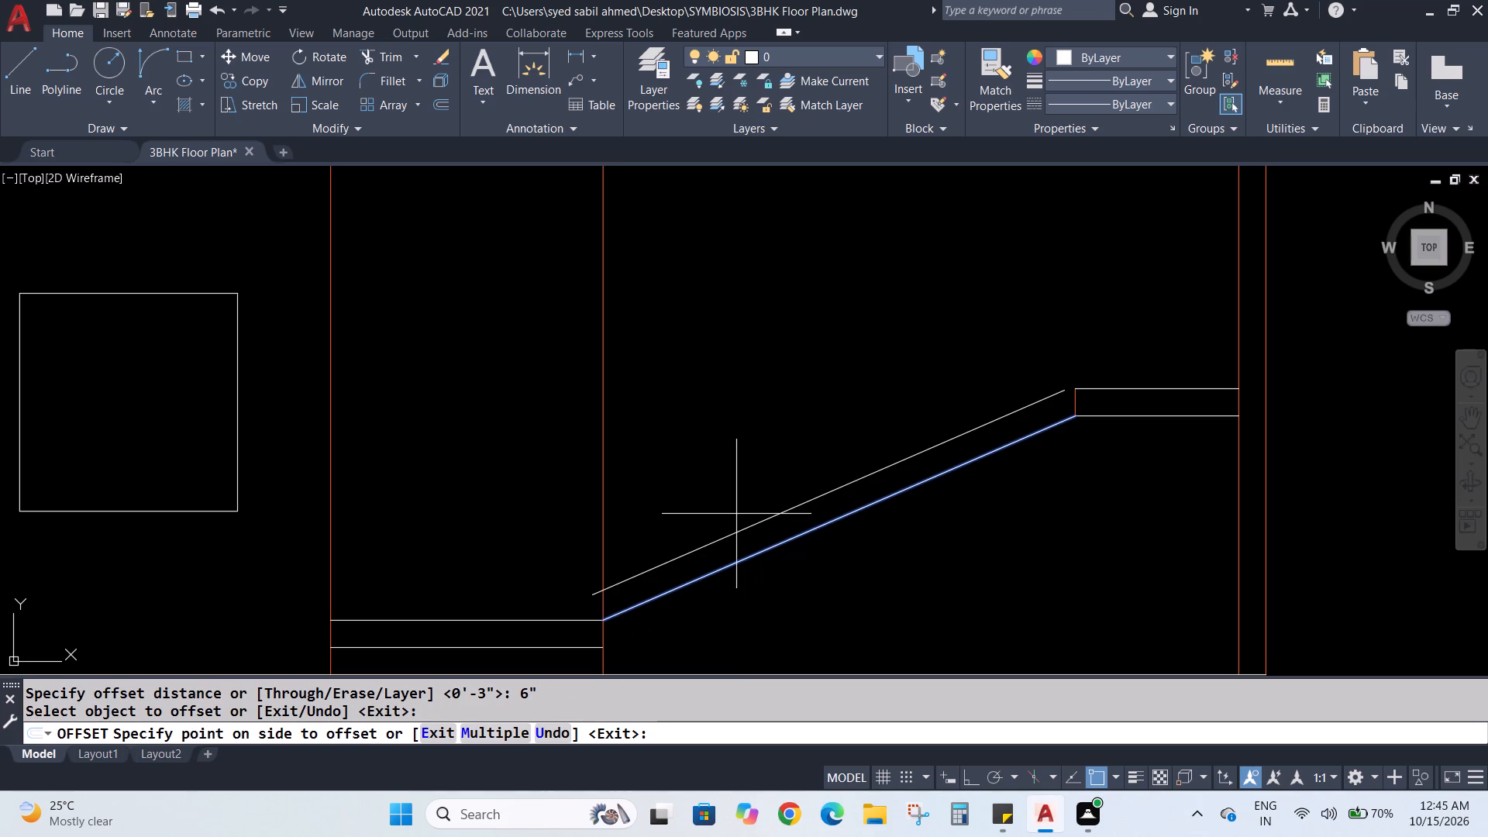
left_click(735, 509)
key("Escape")
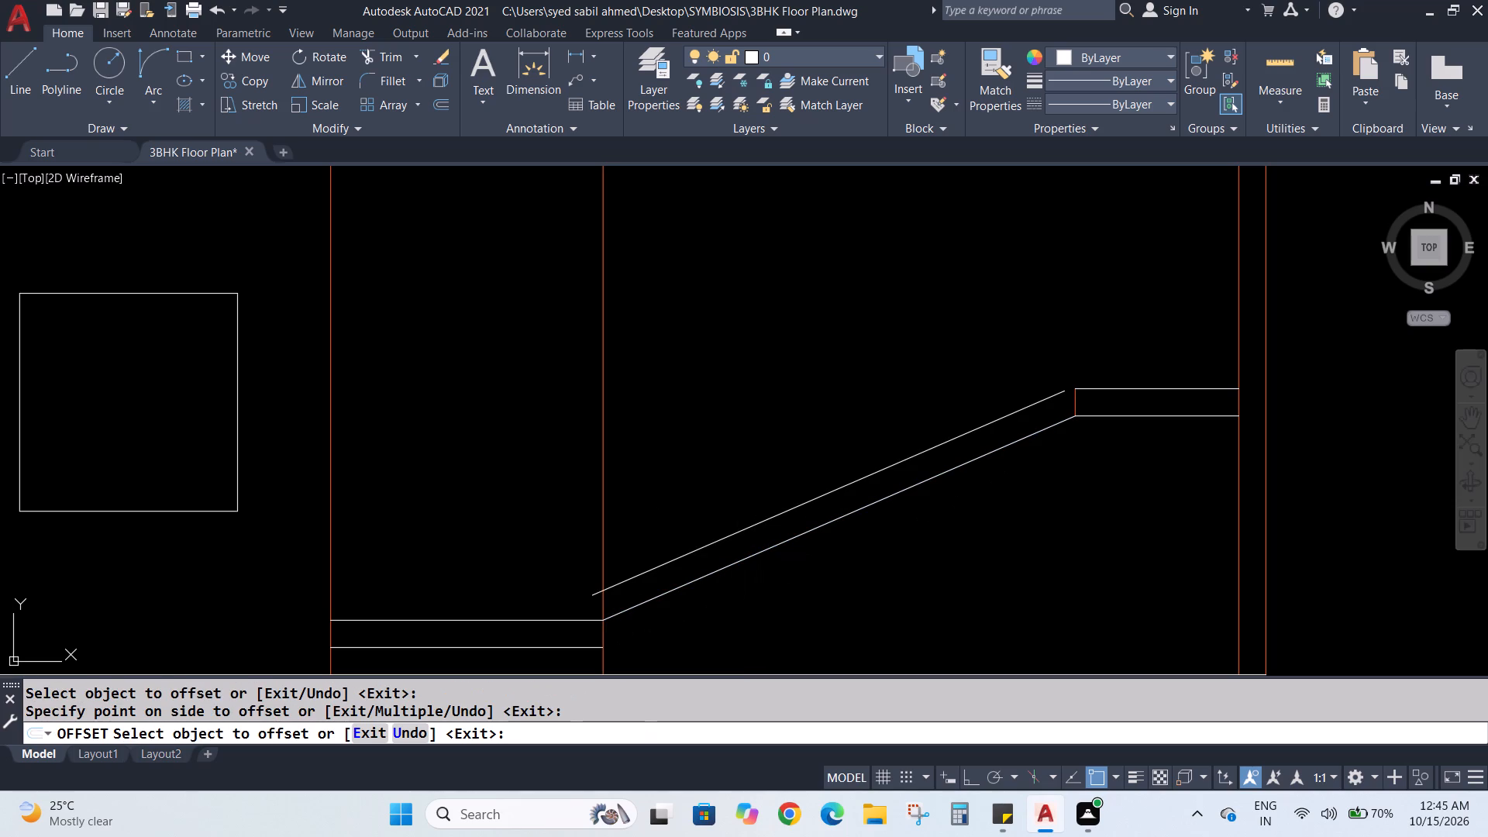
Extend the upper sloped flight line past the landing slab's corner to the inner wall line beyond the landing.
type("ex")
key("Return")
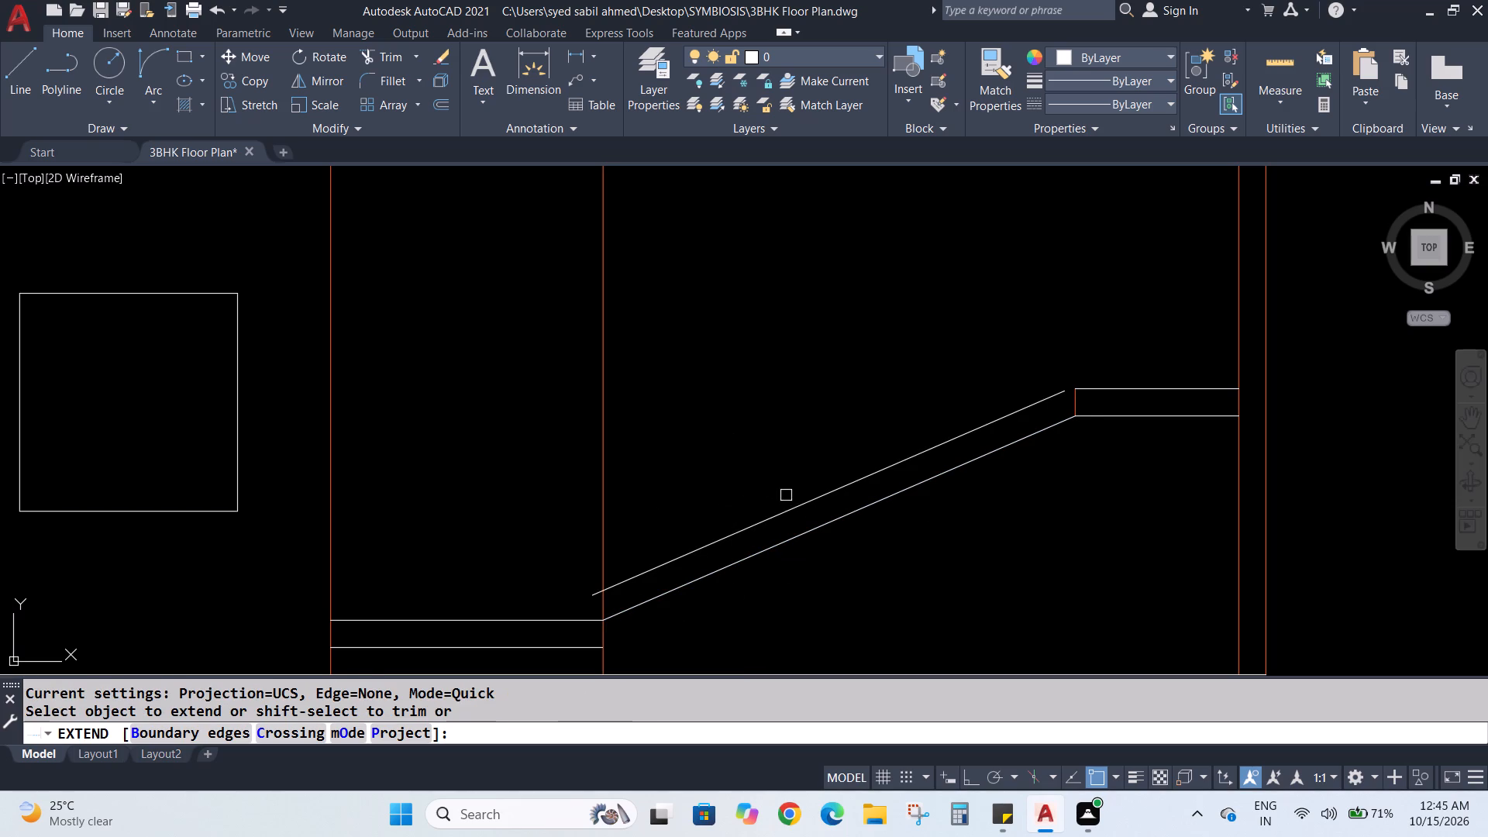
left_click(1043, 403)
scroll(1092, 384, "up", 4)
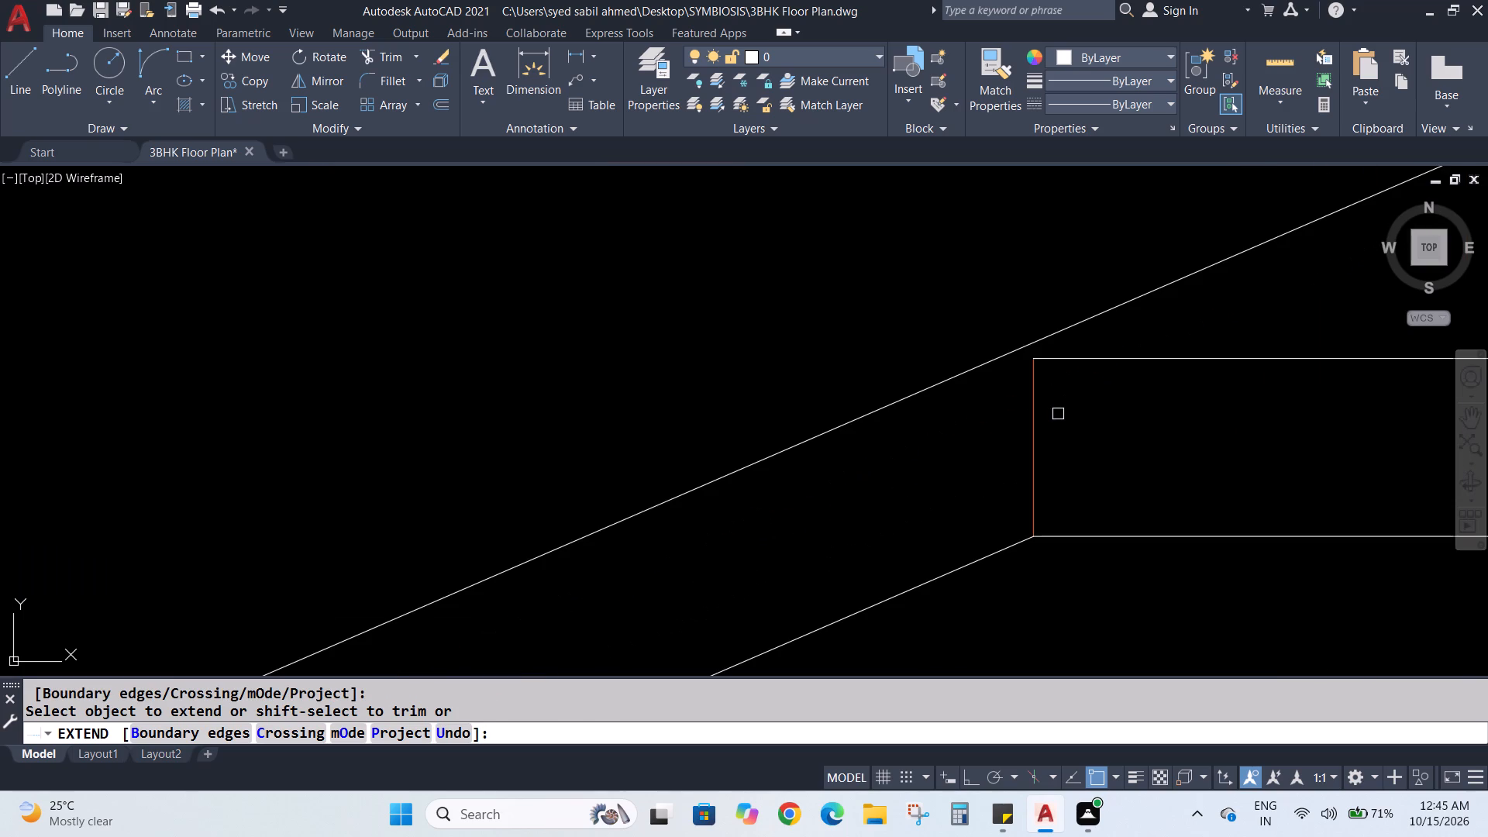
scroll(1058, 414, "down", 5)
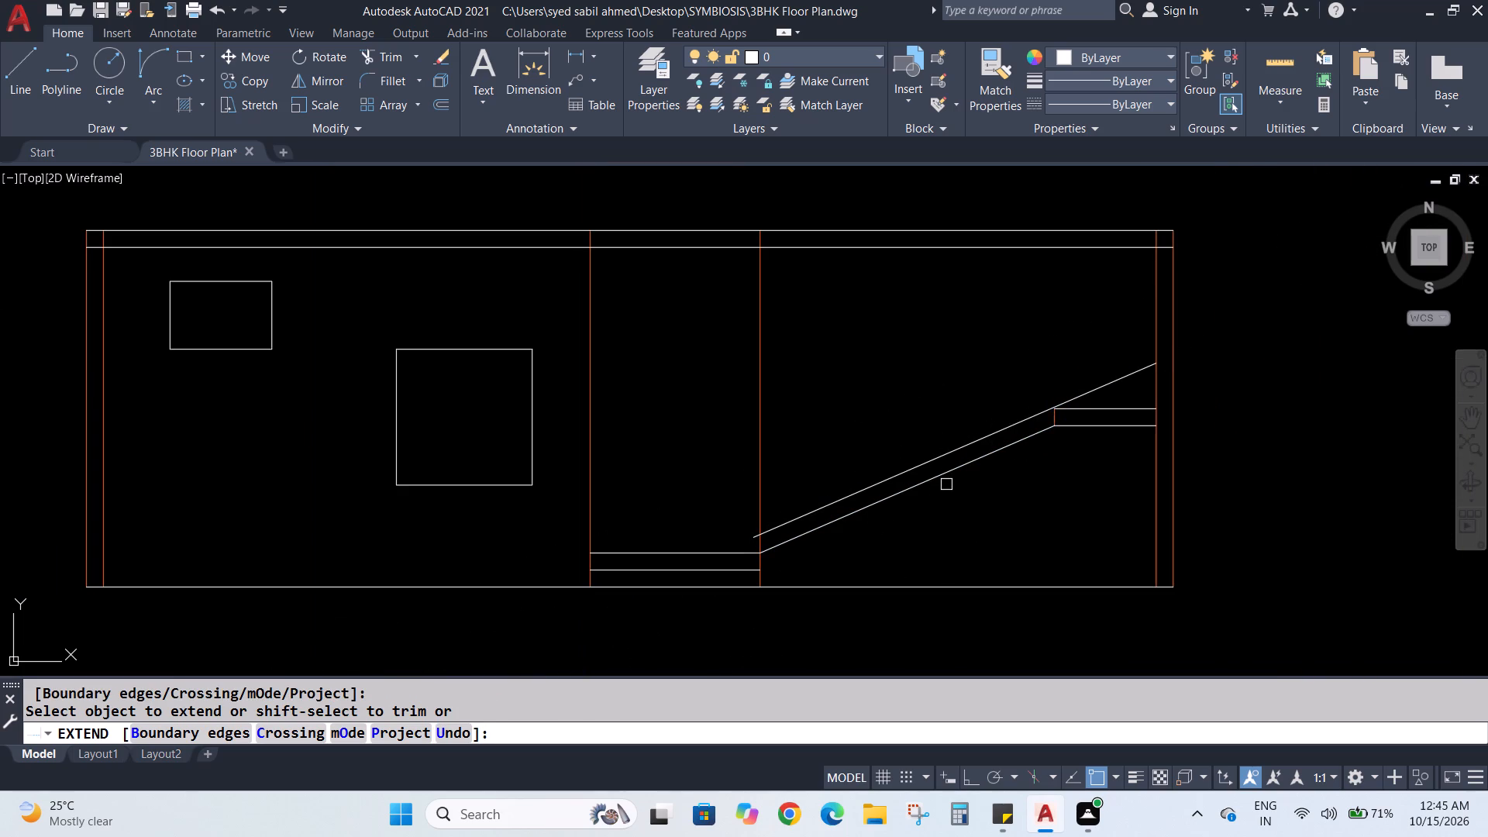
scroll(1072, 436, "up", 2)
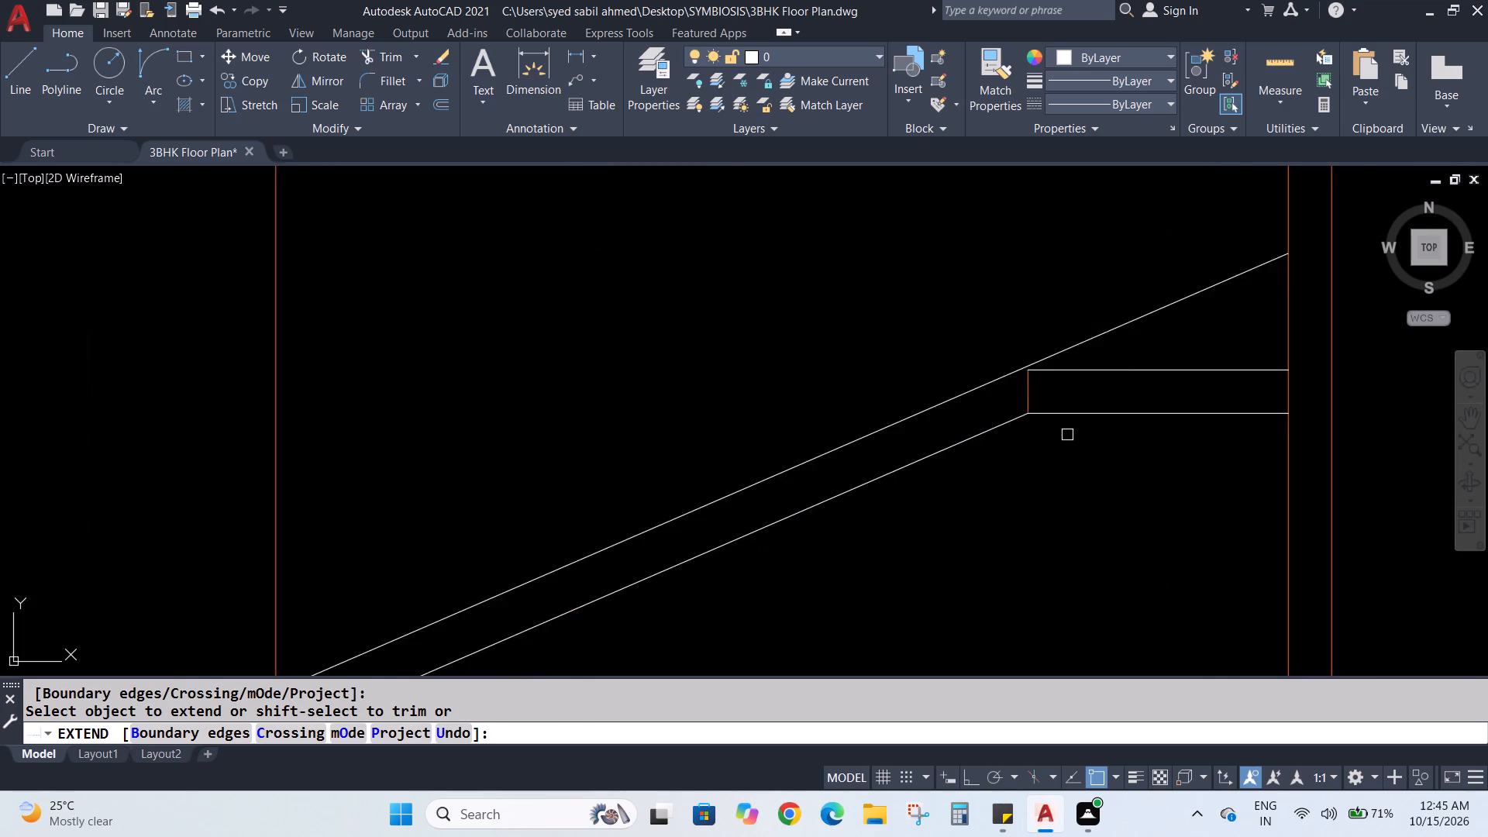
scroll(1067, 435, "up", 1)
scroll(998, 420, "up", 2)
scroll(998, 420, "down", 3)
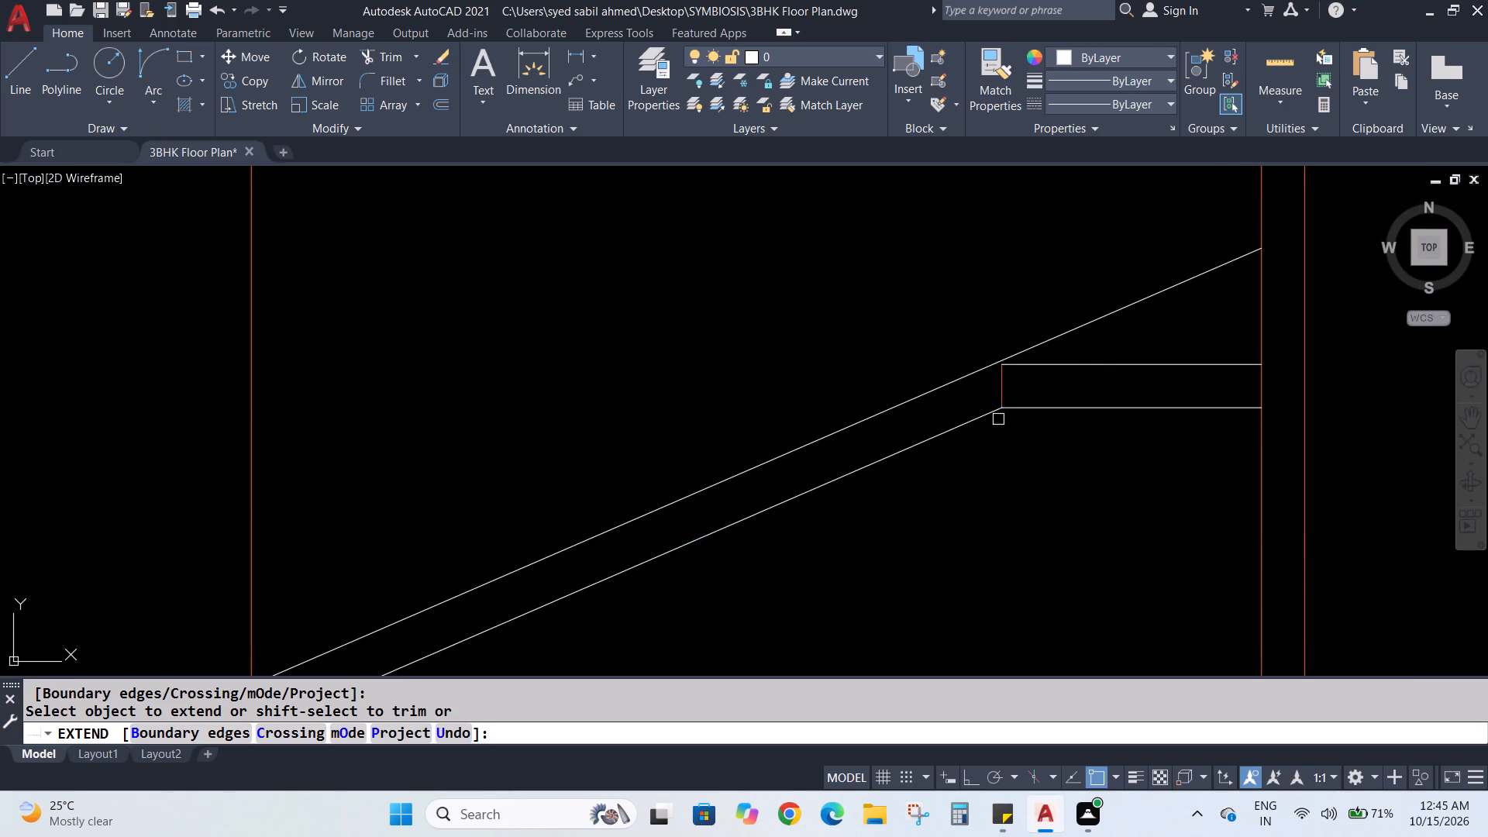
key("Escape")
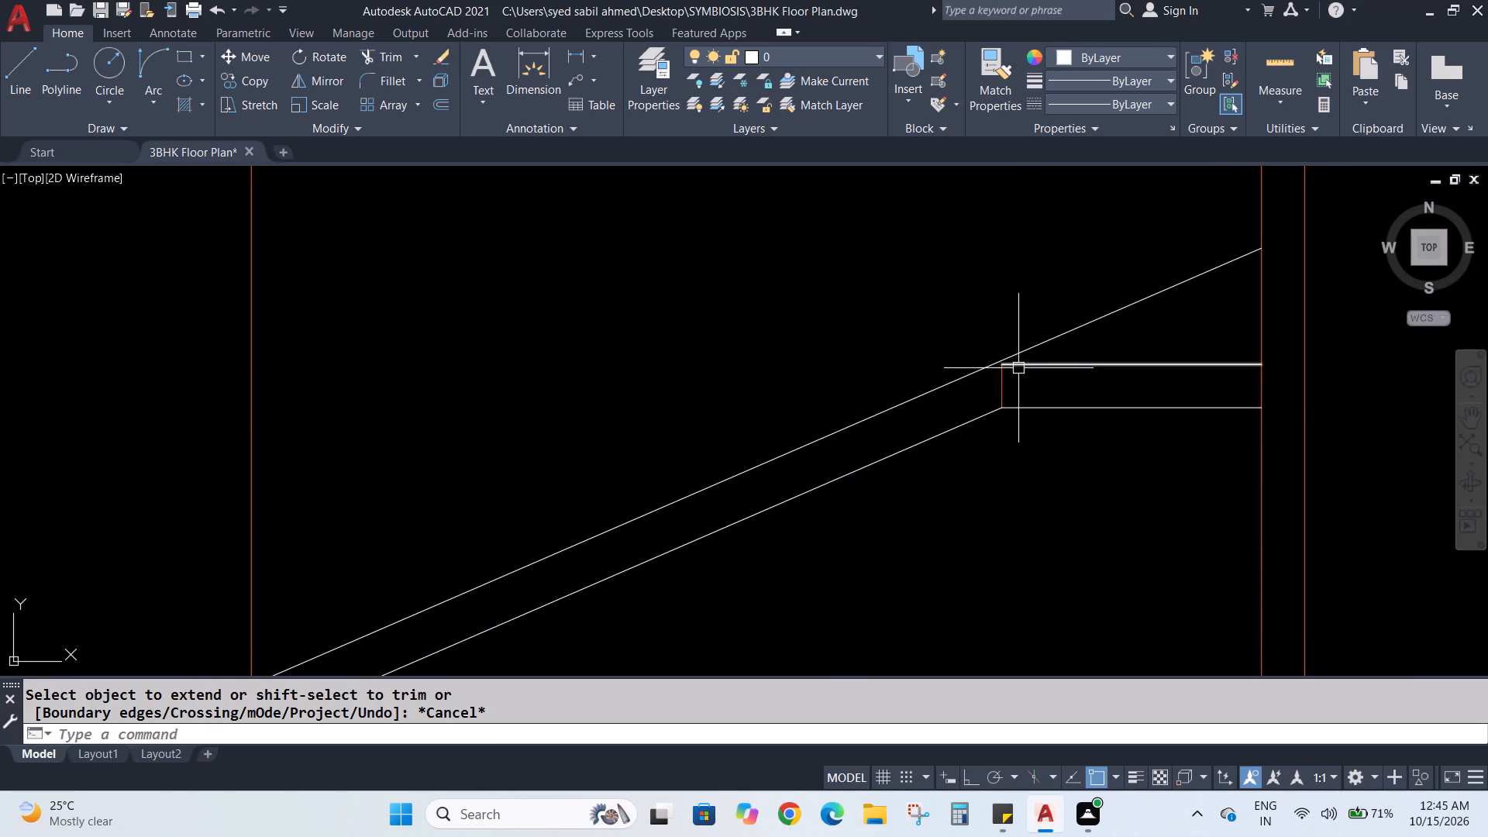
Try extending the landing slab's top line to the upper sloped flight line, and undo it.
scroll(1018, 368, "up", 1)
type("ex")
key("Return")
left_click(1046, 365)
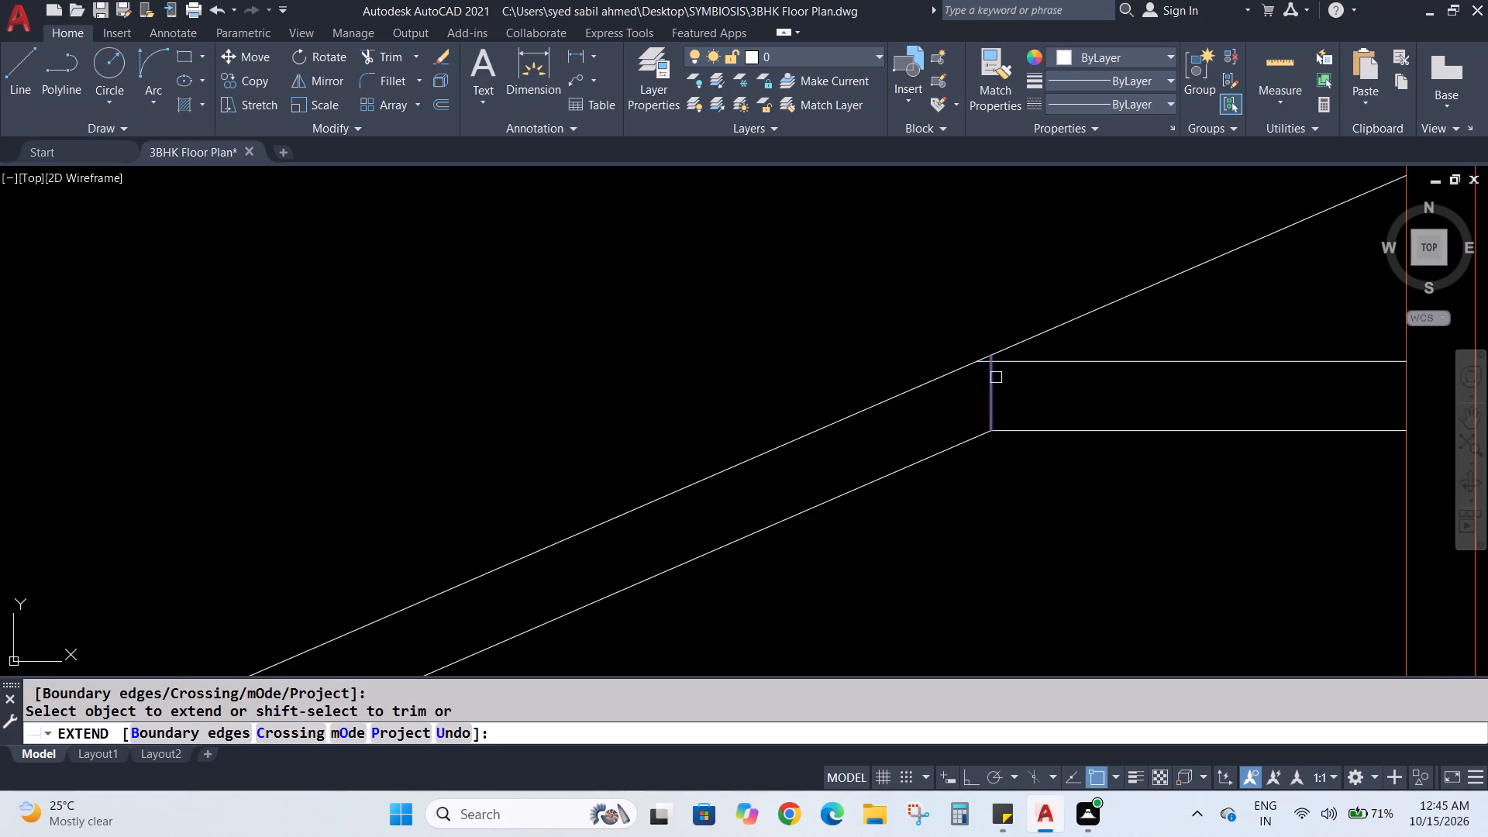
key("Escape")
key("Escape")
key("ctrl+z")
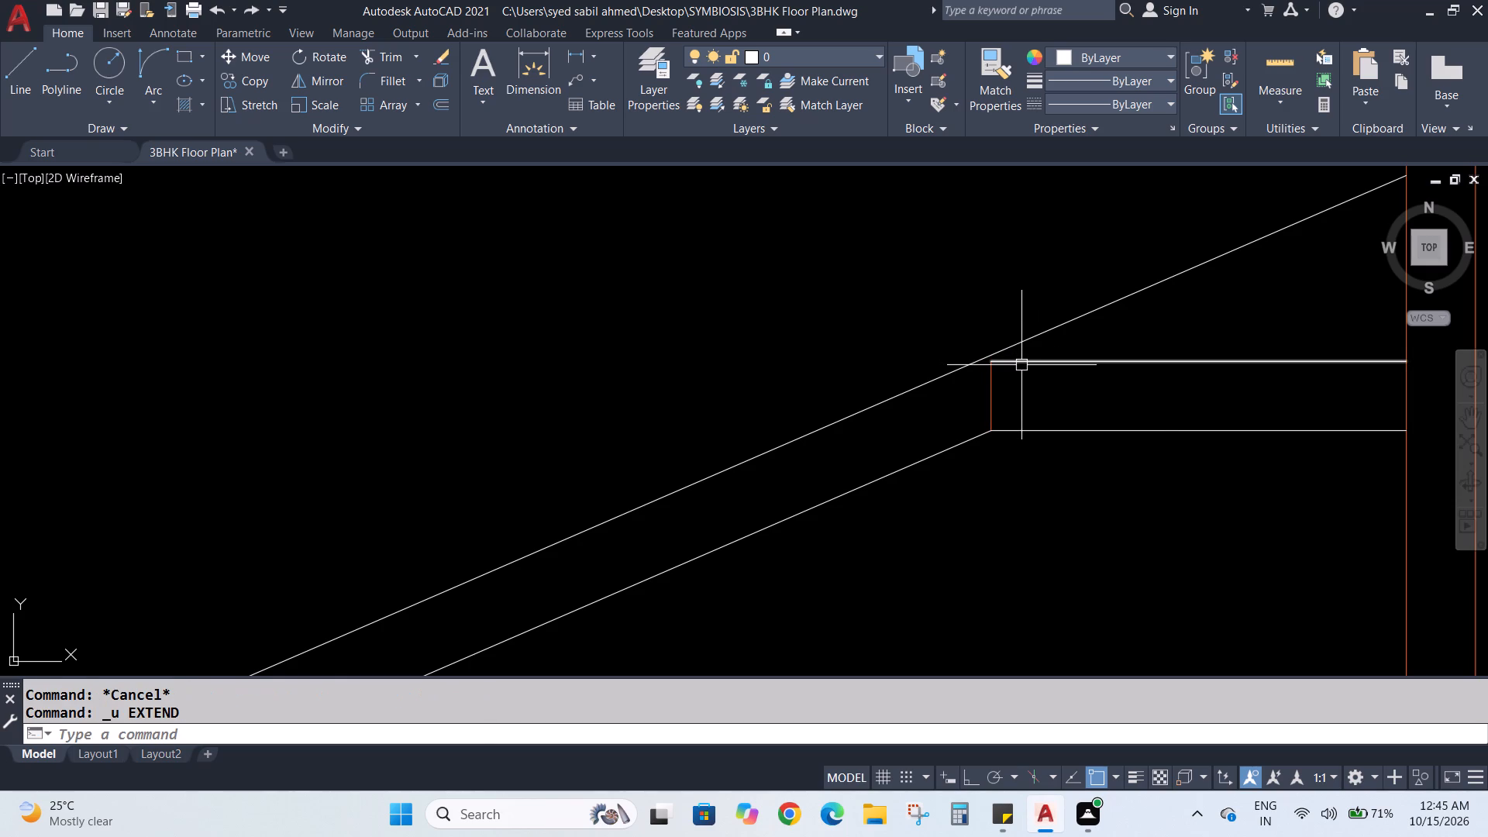
Erase the upper offset line of the sloped stair flight.
scroll(1063, 339, "down", 1)
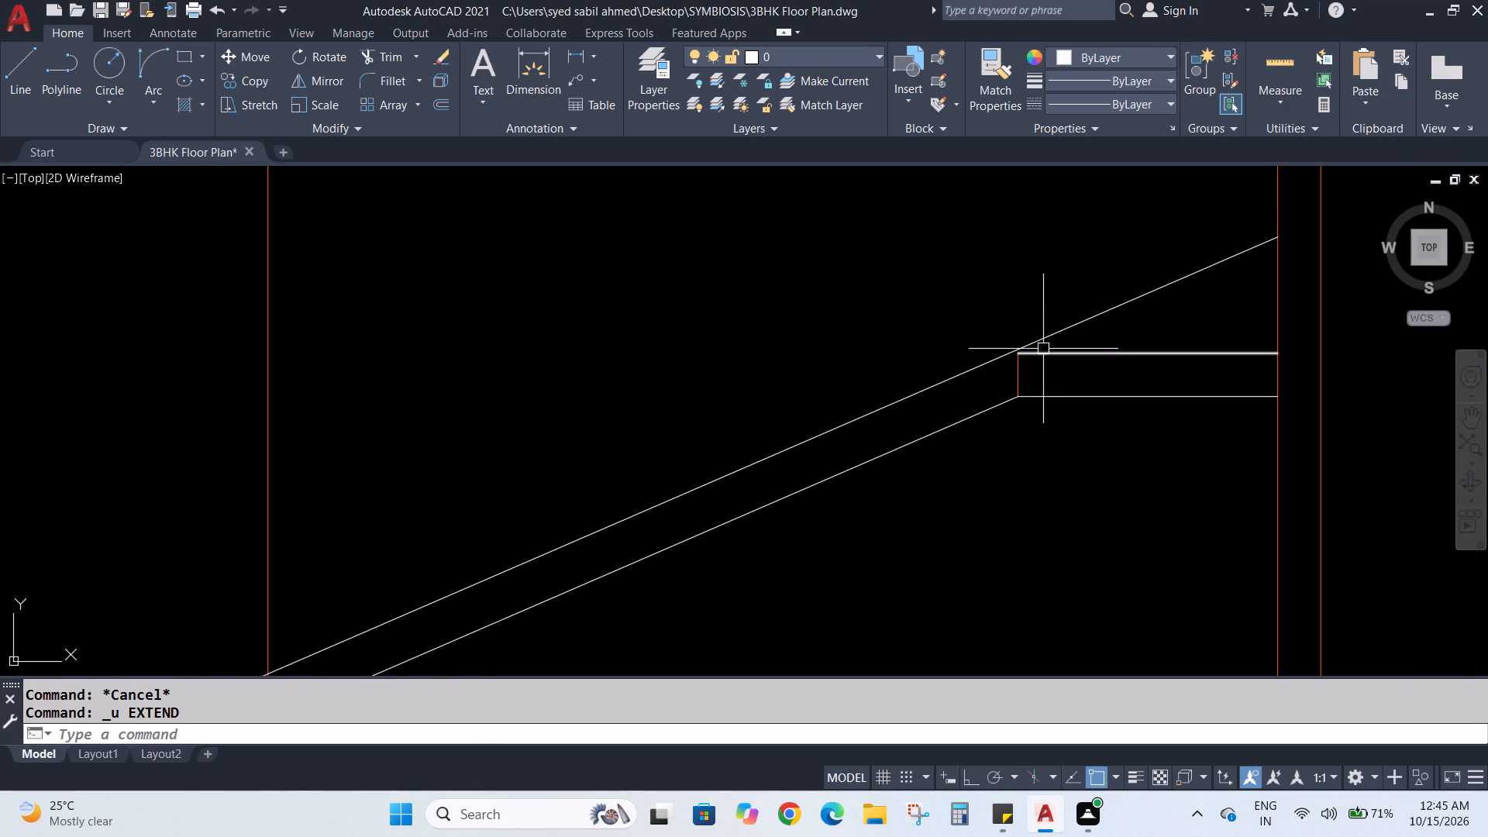
scroll(992, 377, "down", 2)
left_click(865, 429)
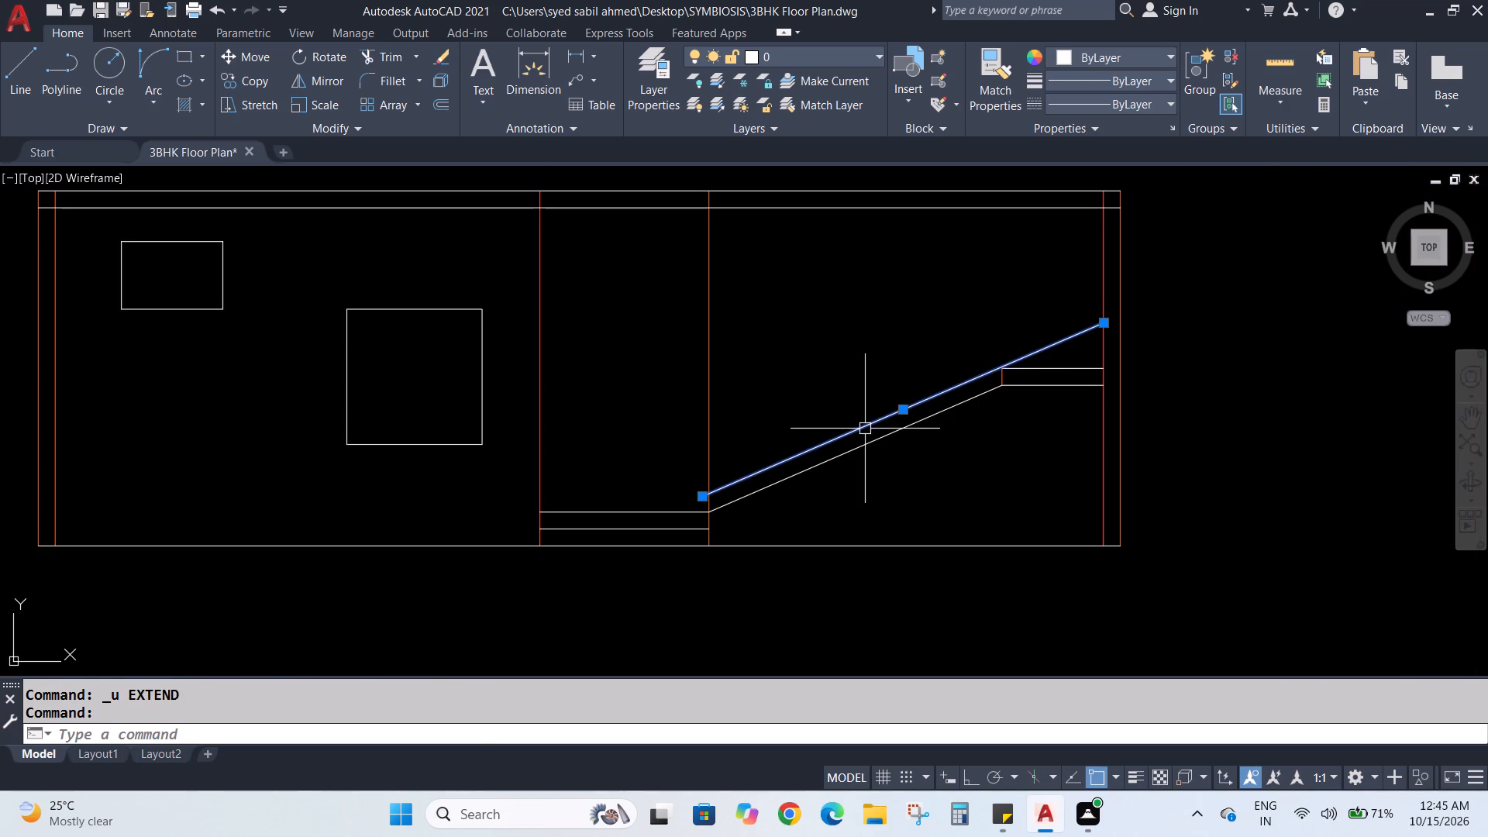
key("Delete")
Measure the landing slab's edge thickness with a linear dimension, without placing it.
scroll(973, 410, "up", 3)
middle_click_drag(1016, 400, 904, 487)
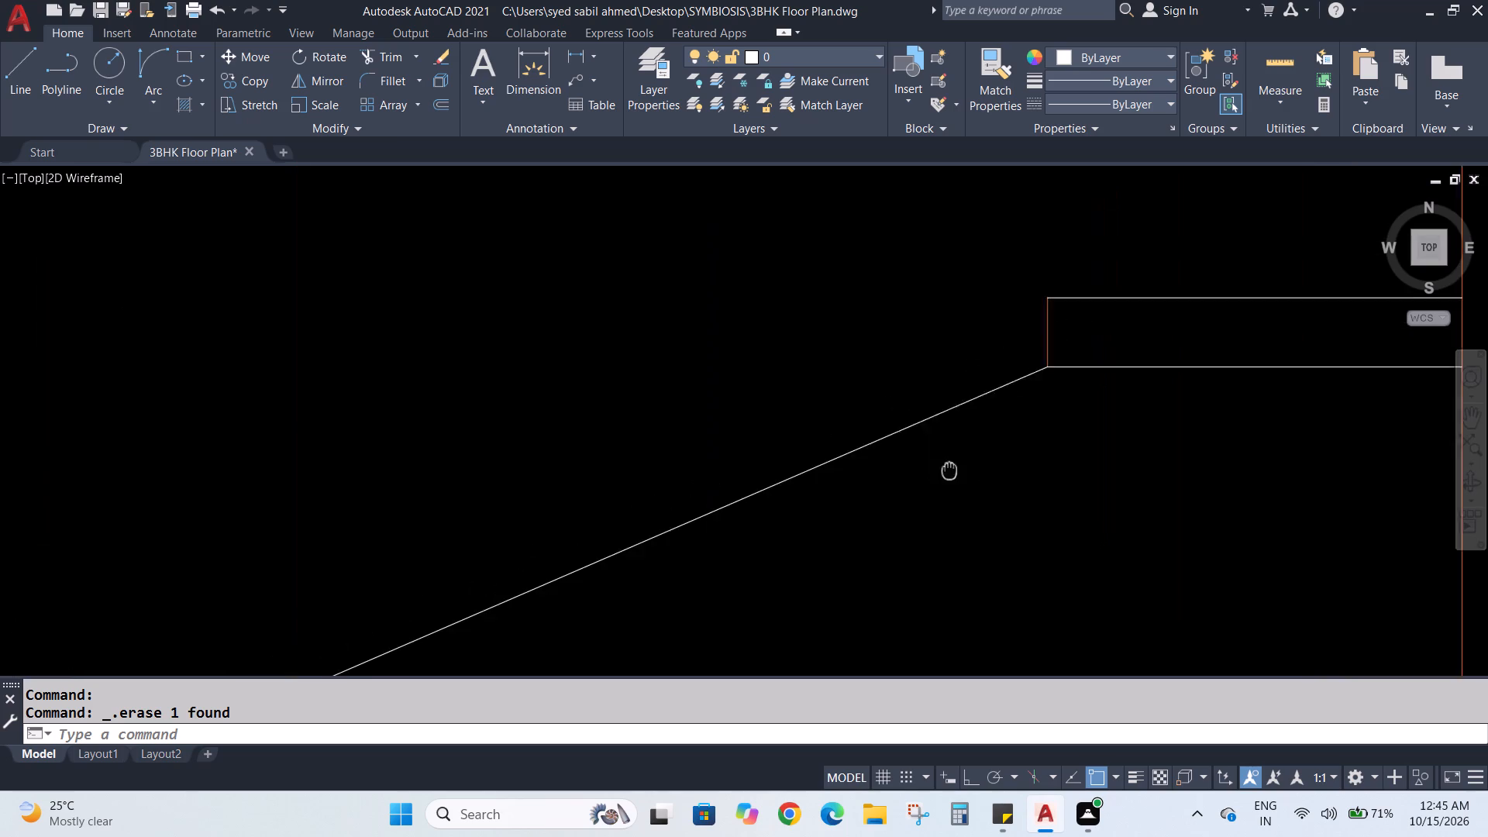
middle_click_drag(904, 487, 692, 533)
scroll(790, 425, "up", 1)
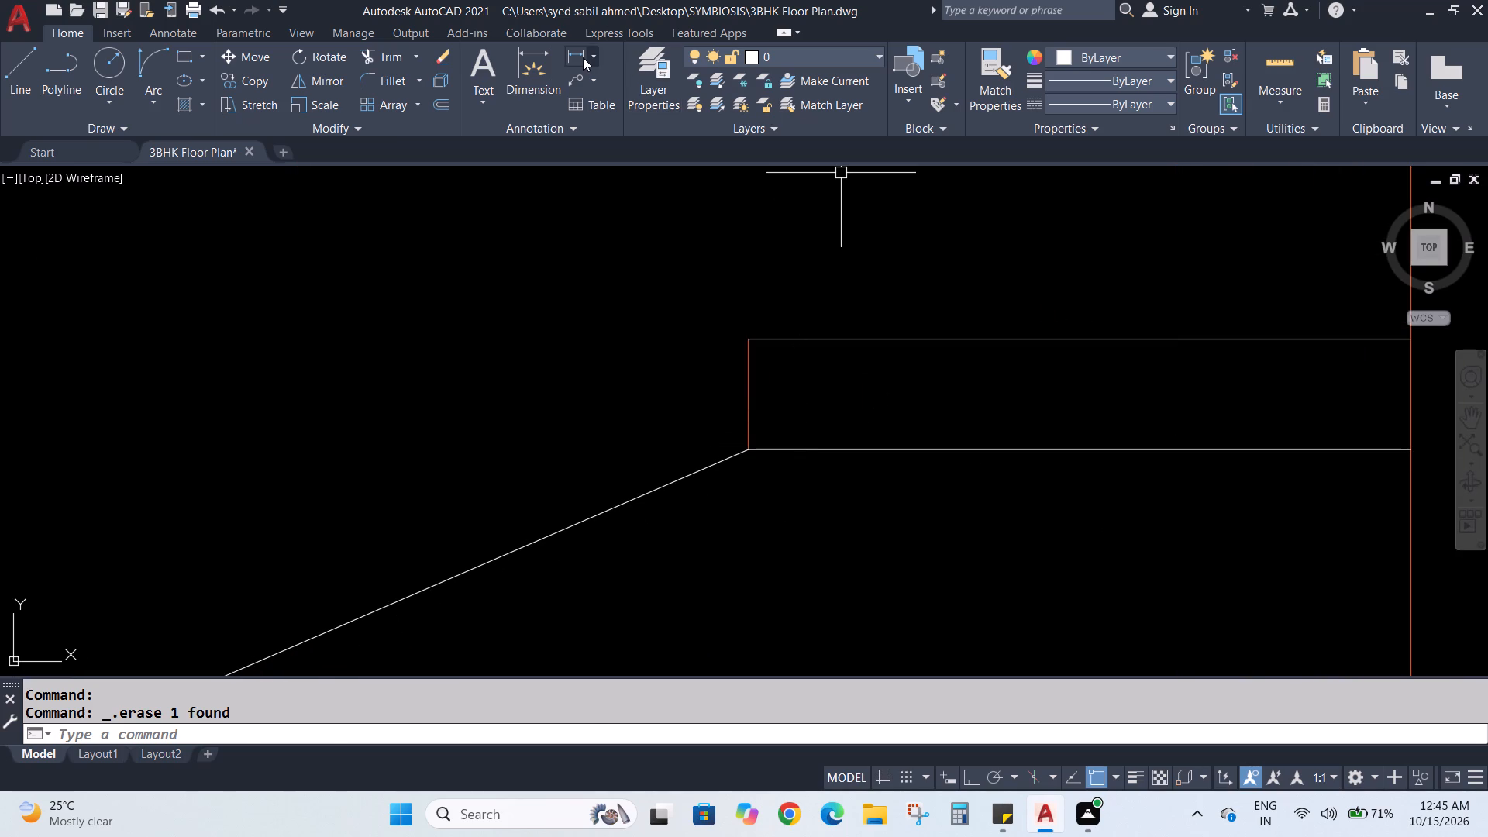
left_click(583, 57)
left_click(746, 341)
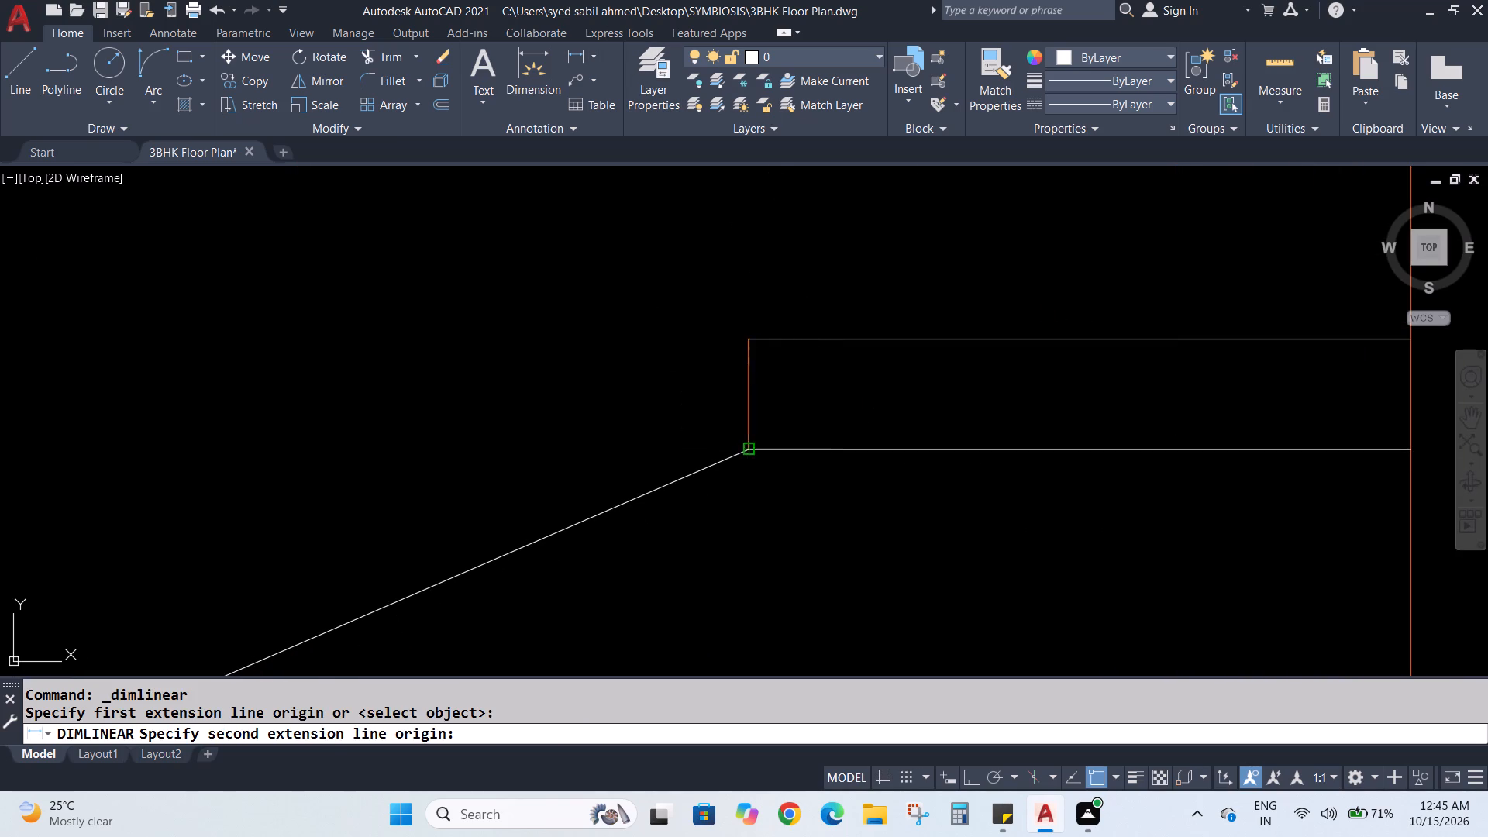
left_click(752, 446)
scroll(694, 382, "down", 2)
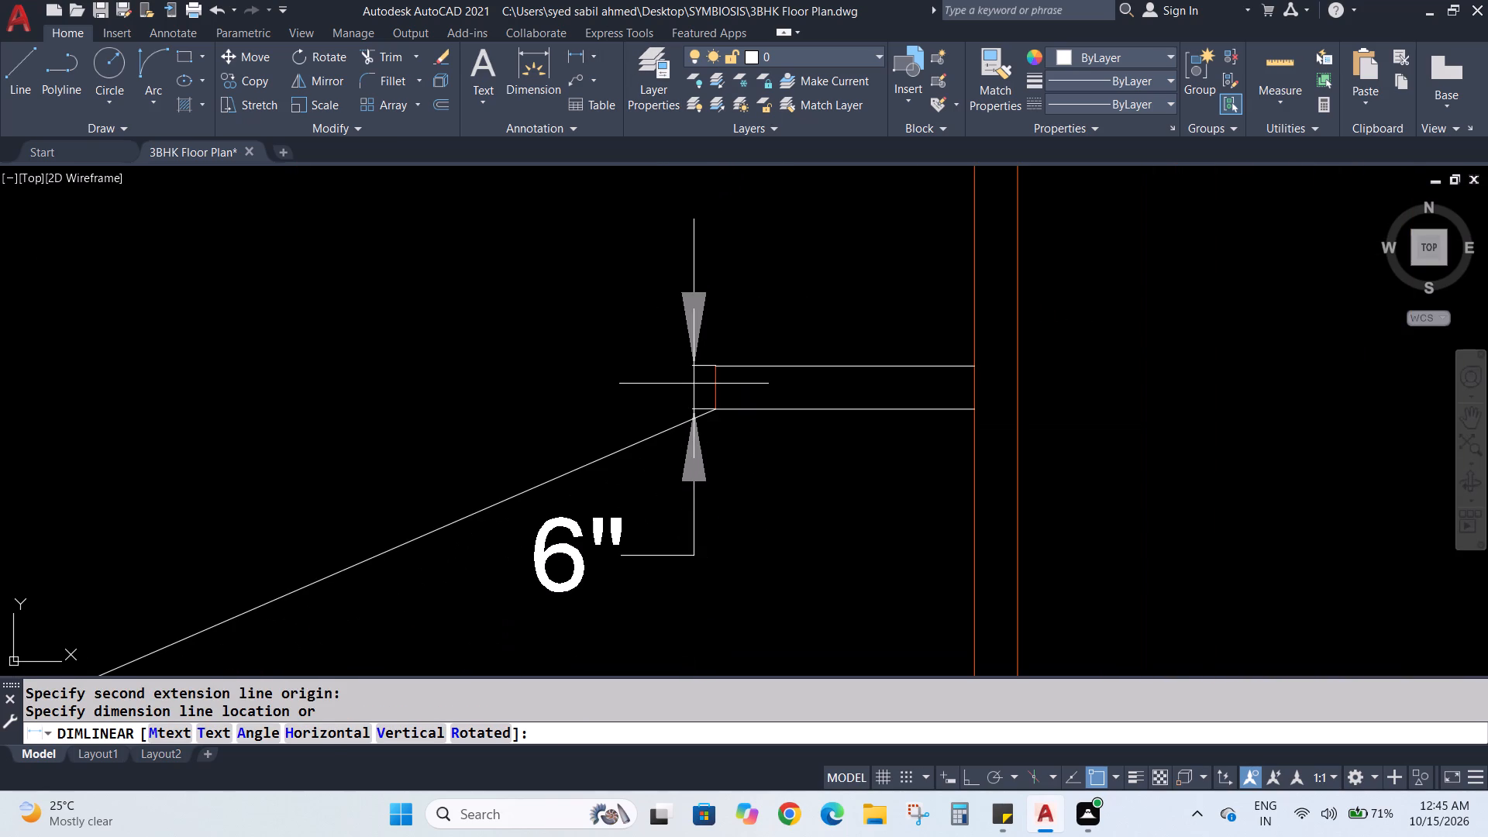
key("Escape")
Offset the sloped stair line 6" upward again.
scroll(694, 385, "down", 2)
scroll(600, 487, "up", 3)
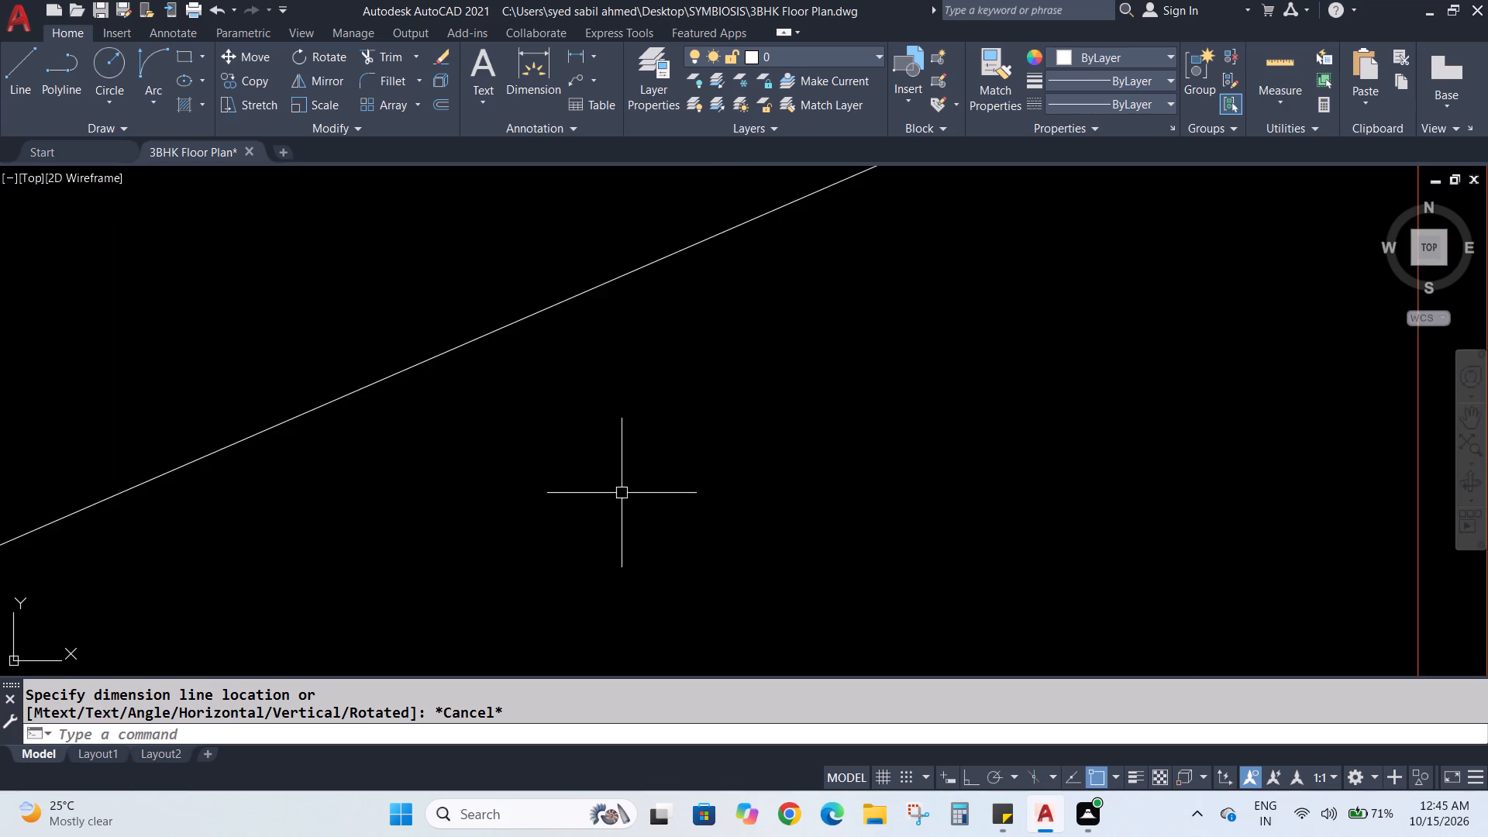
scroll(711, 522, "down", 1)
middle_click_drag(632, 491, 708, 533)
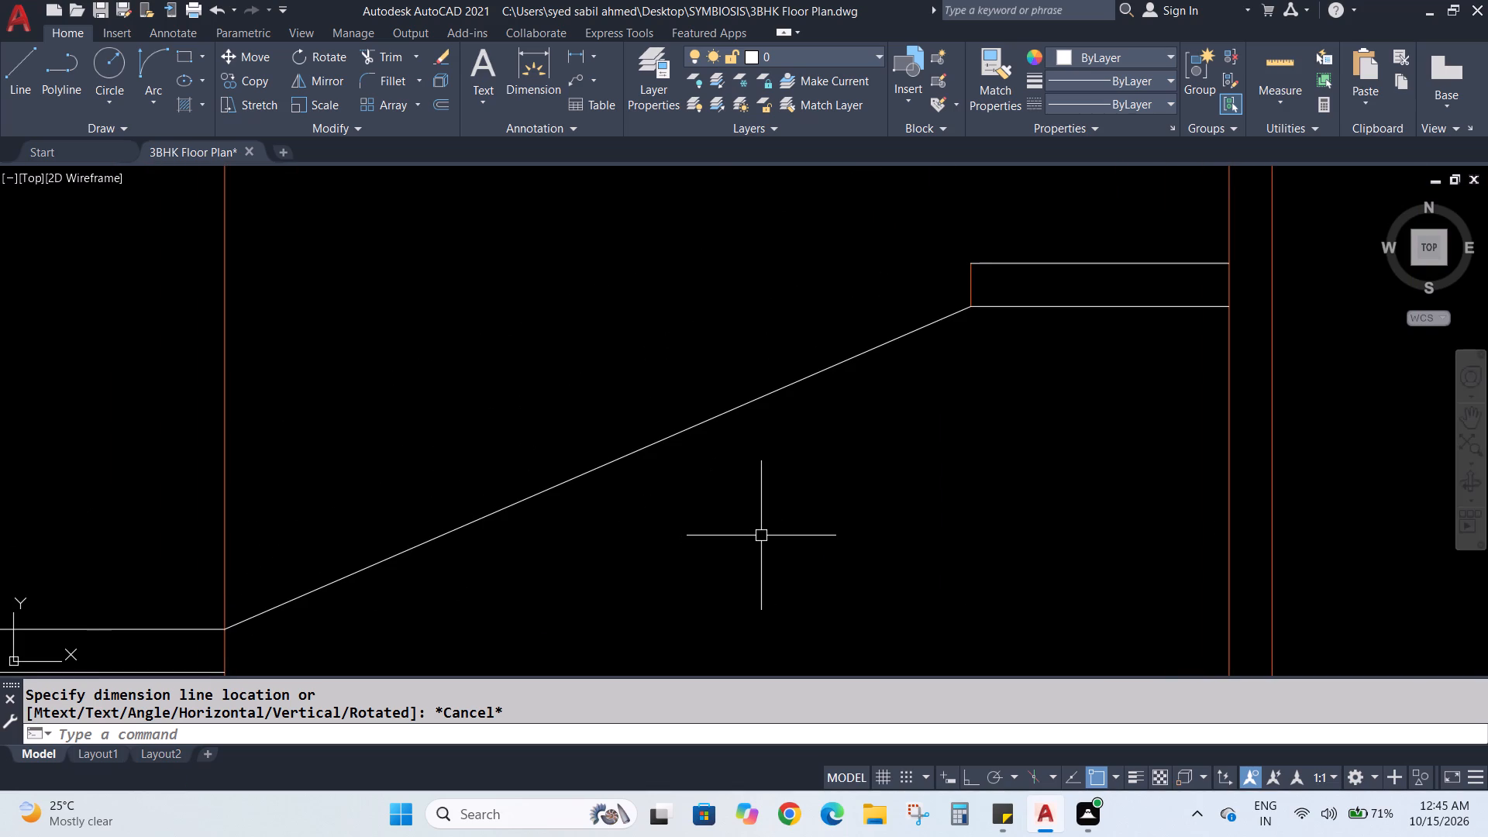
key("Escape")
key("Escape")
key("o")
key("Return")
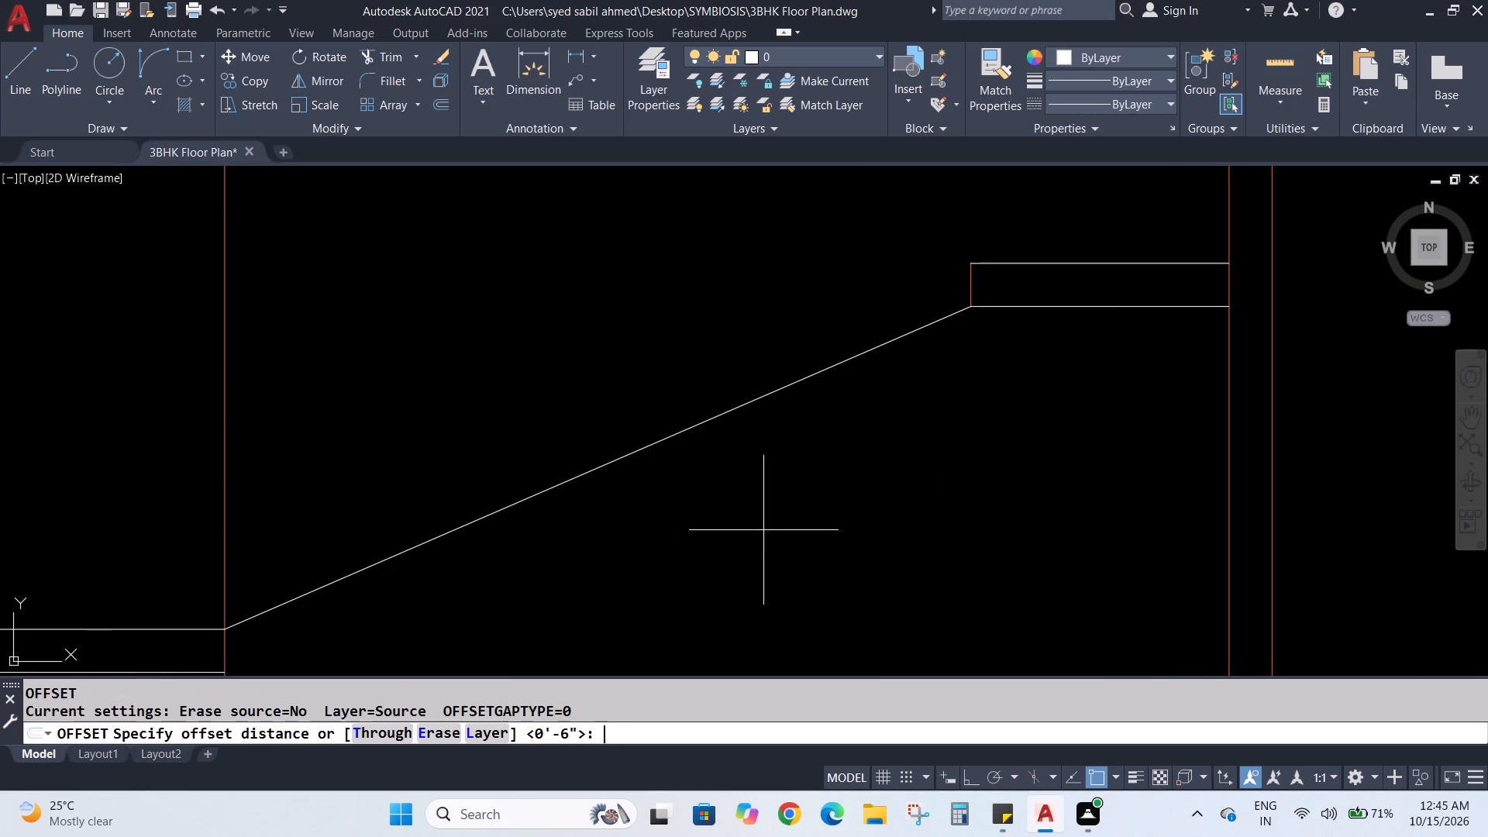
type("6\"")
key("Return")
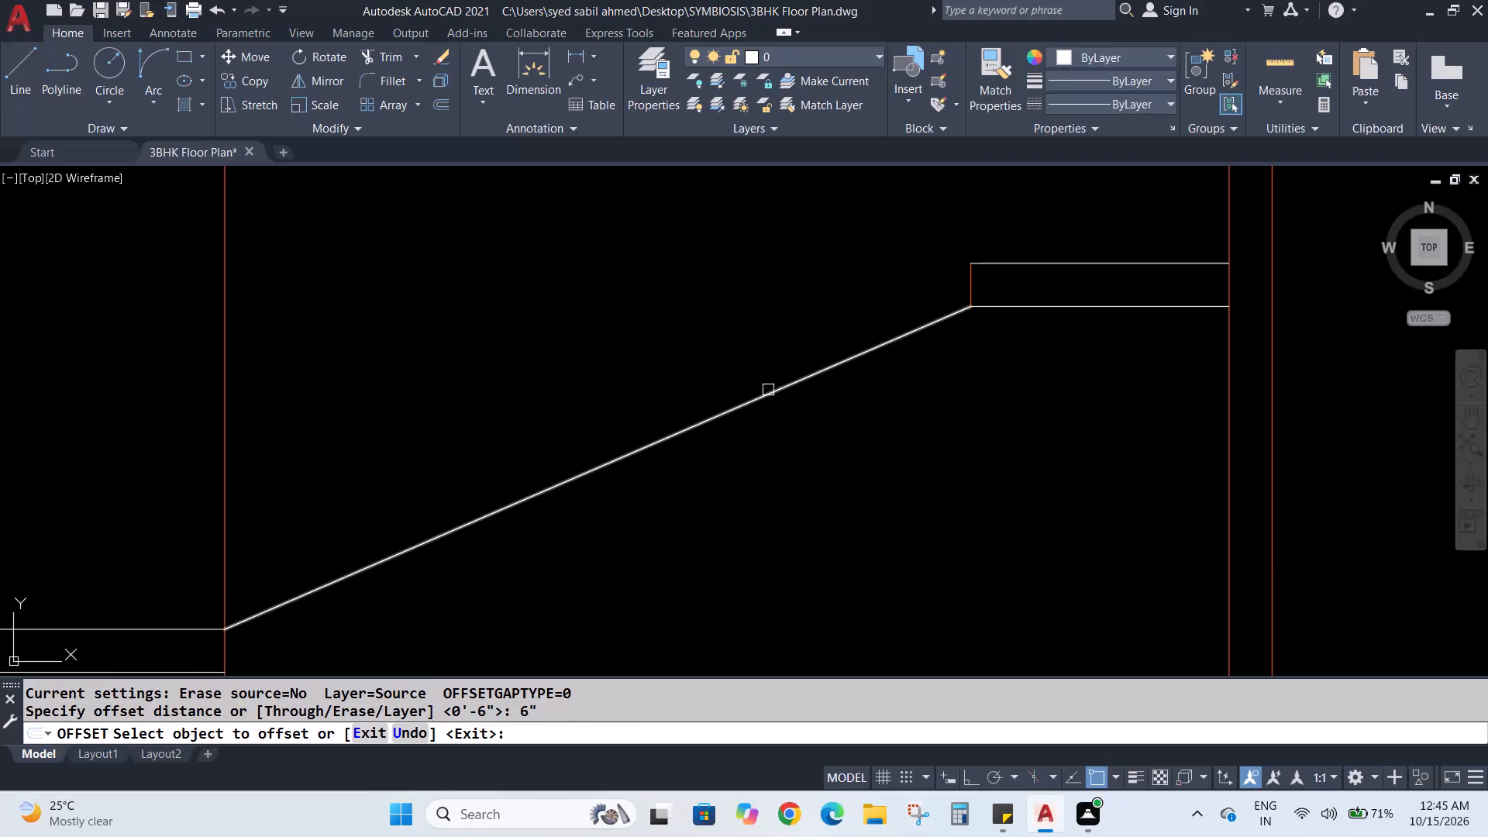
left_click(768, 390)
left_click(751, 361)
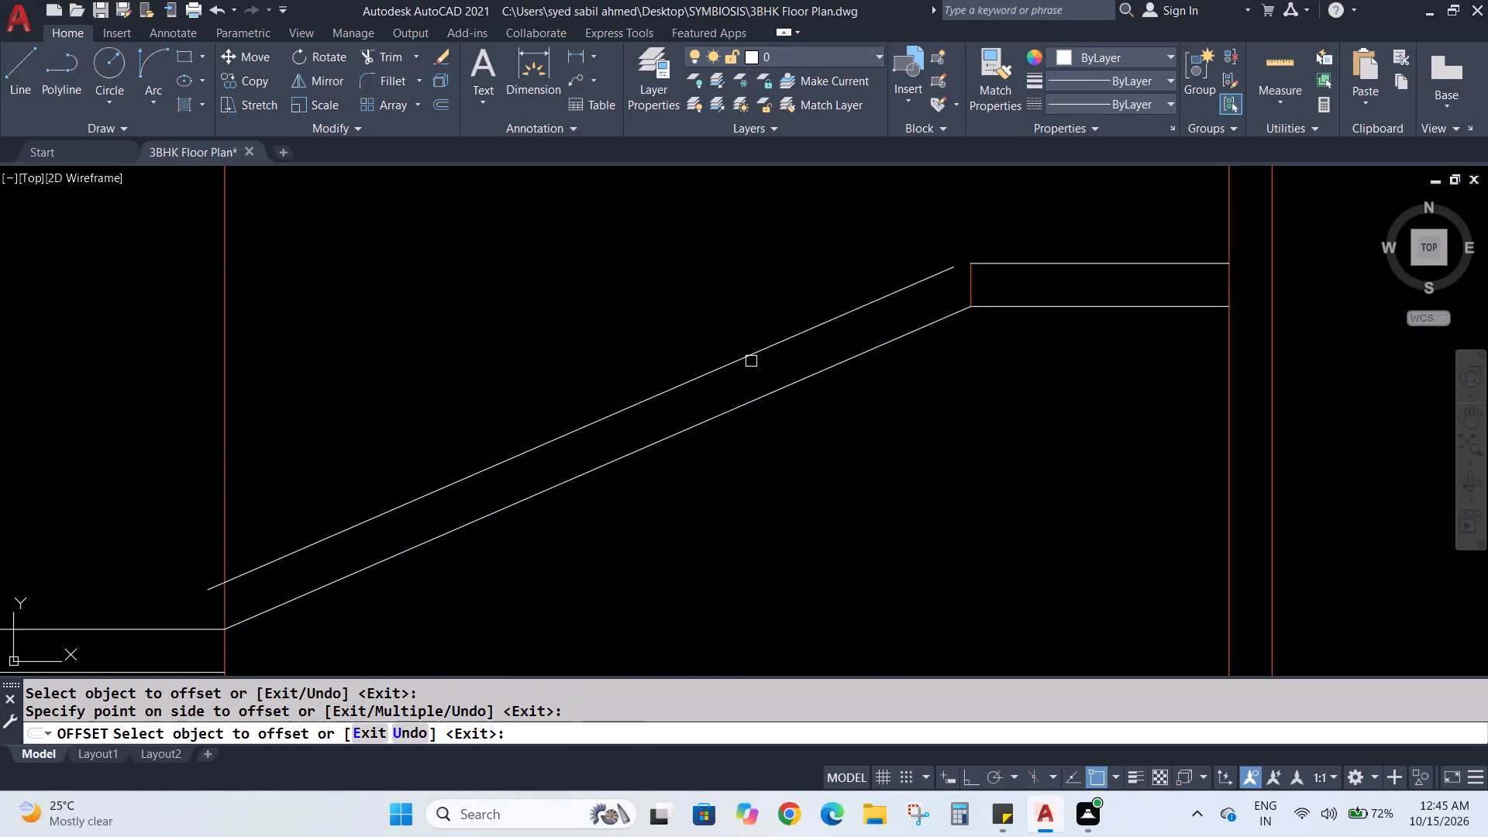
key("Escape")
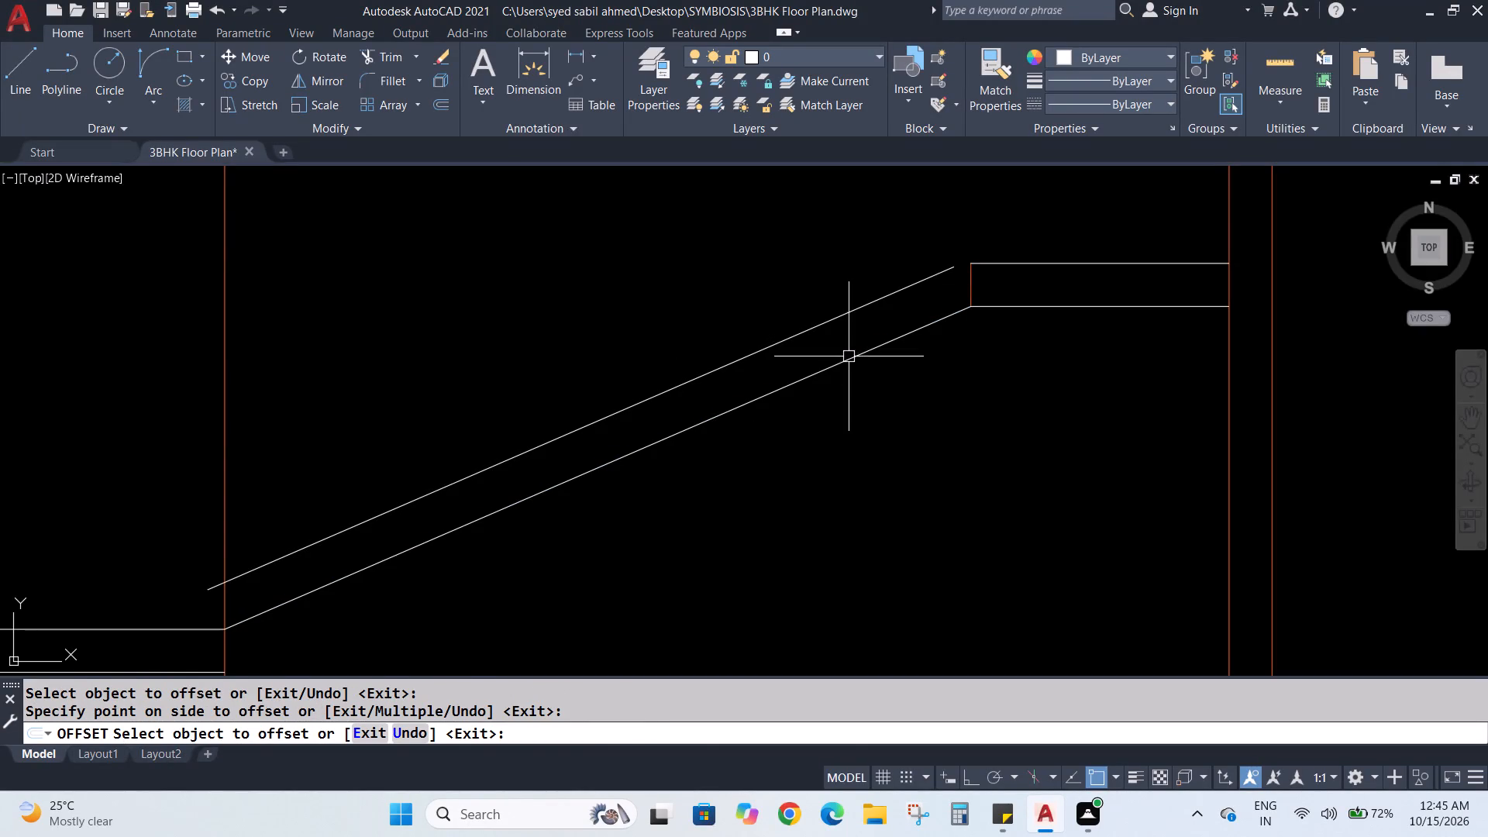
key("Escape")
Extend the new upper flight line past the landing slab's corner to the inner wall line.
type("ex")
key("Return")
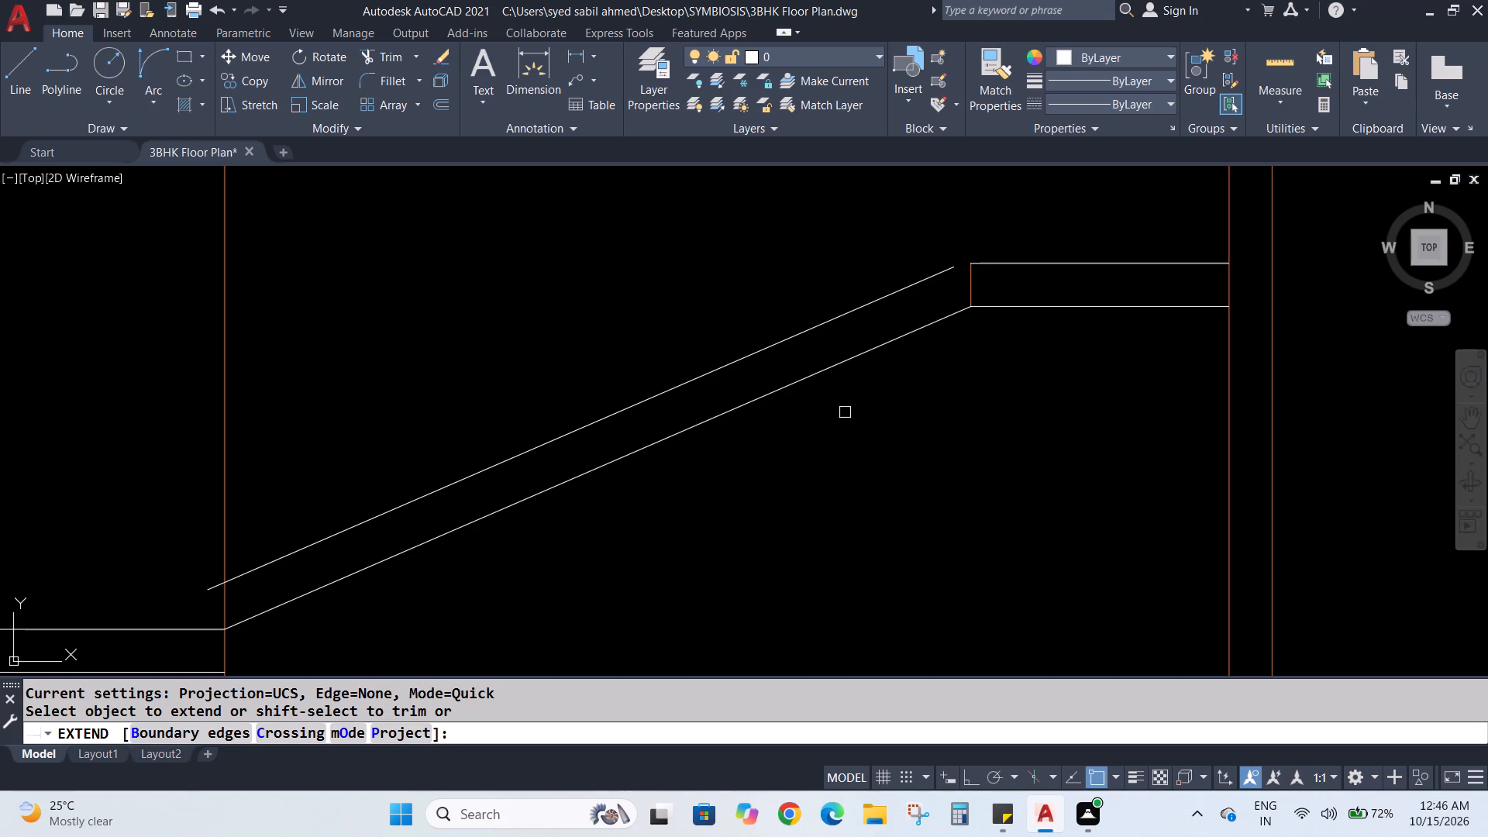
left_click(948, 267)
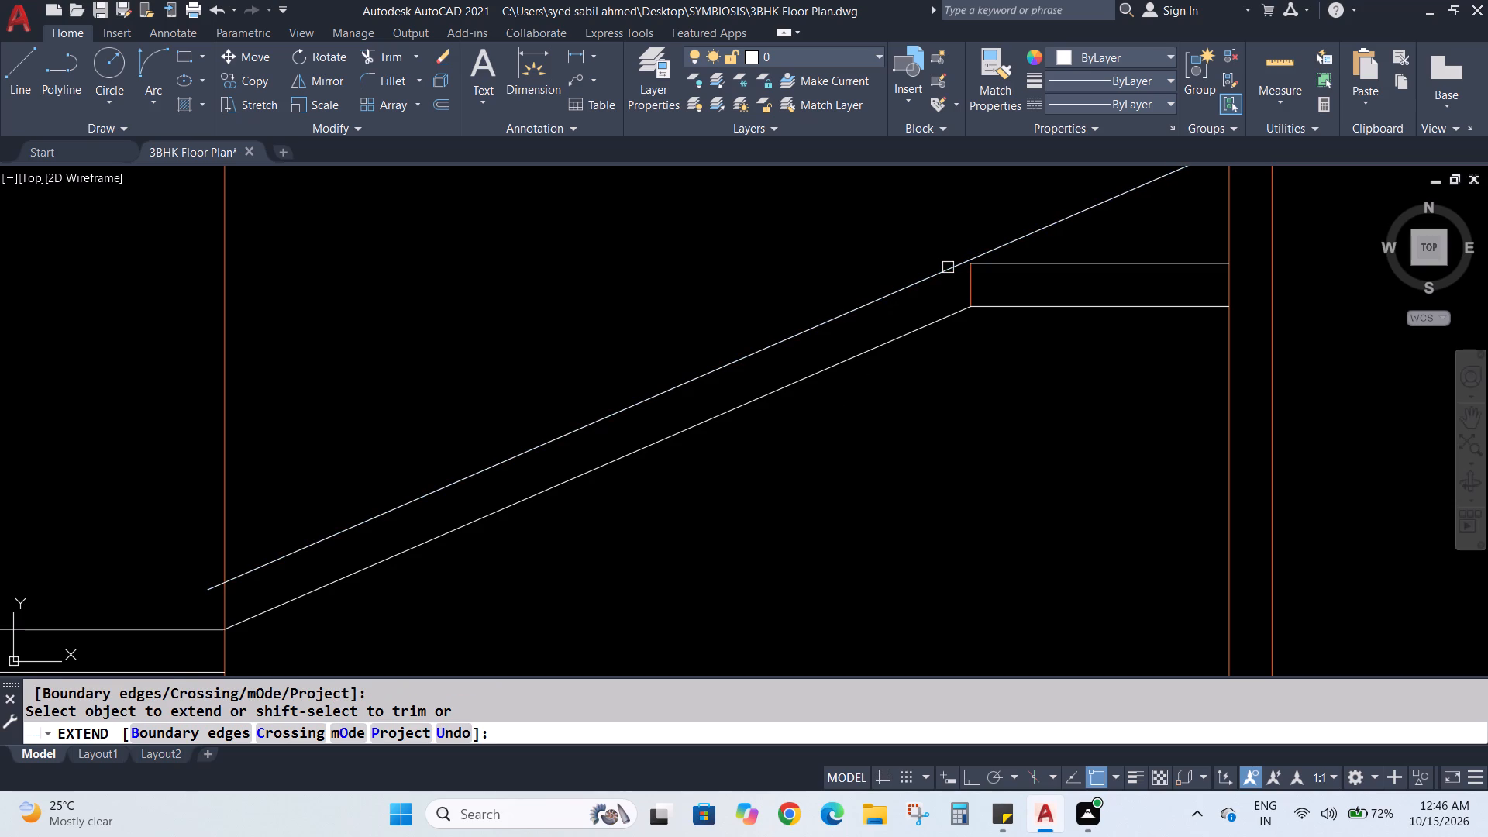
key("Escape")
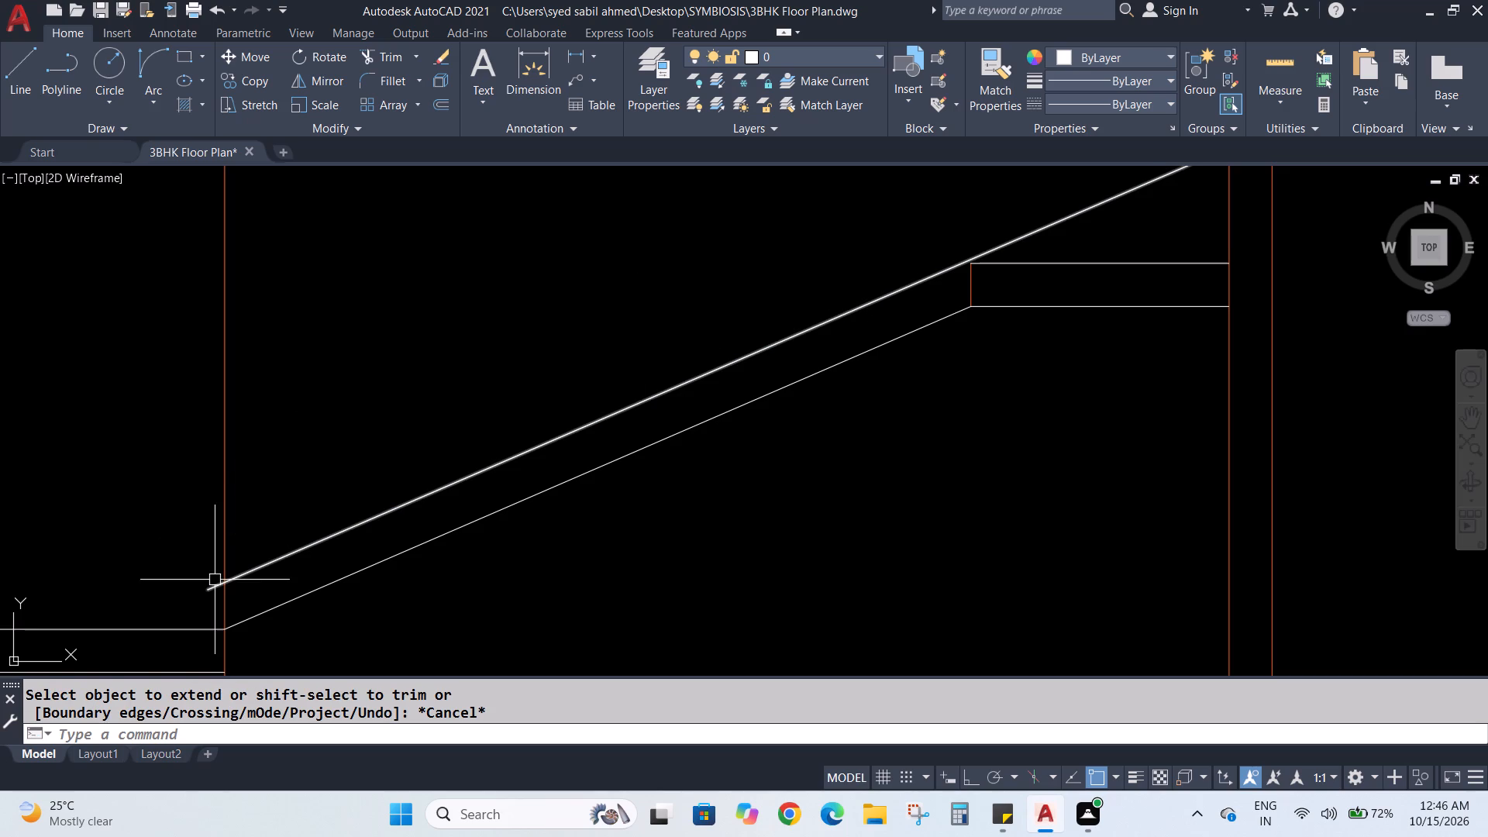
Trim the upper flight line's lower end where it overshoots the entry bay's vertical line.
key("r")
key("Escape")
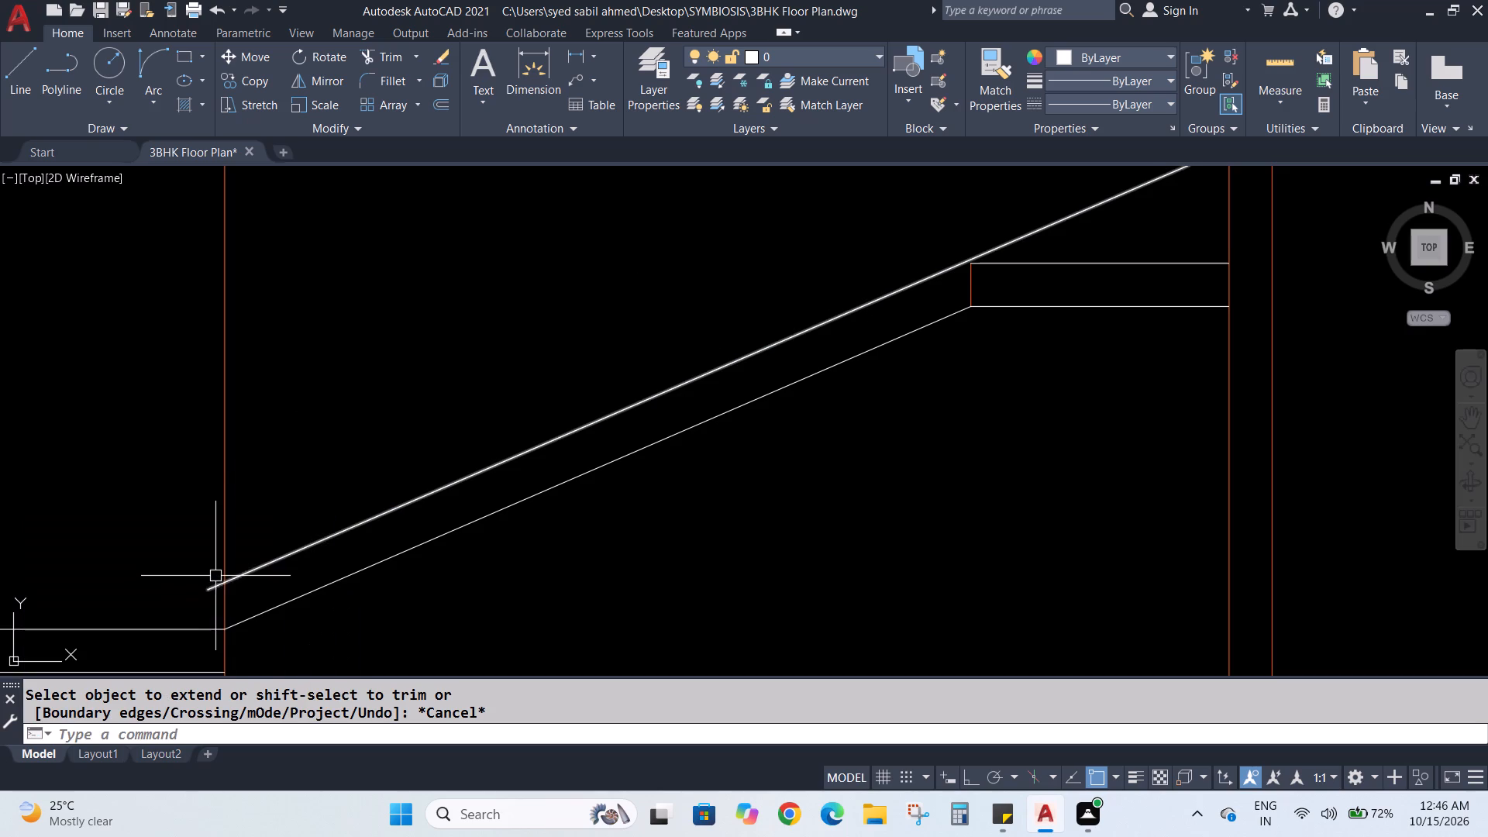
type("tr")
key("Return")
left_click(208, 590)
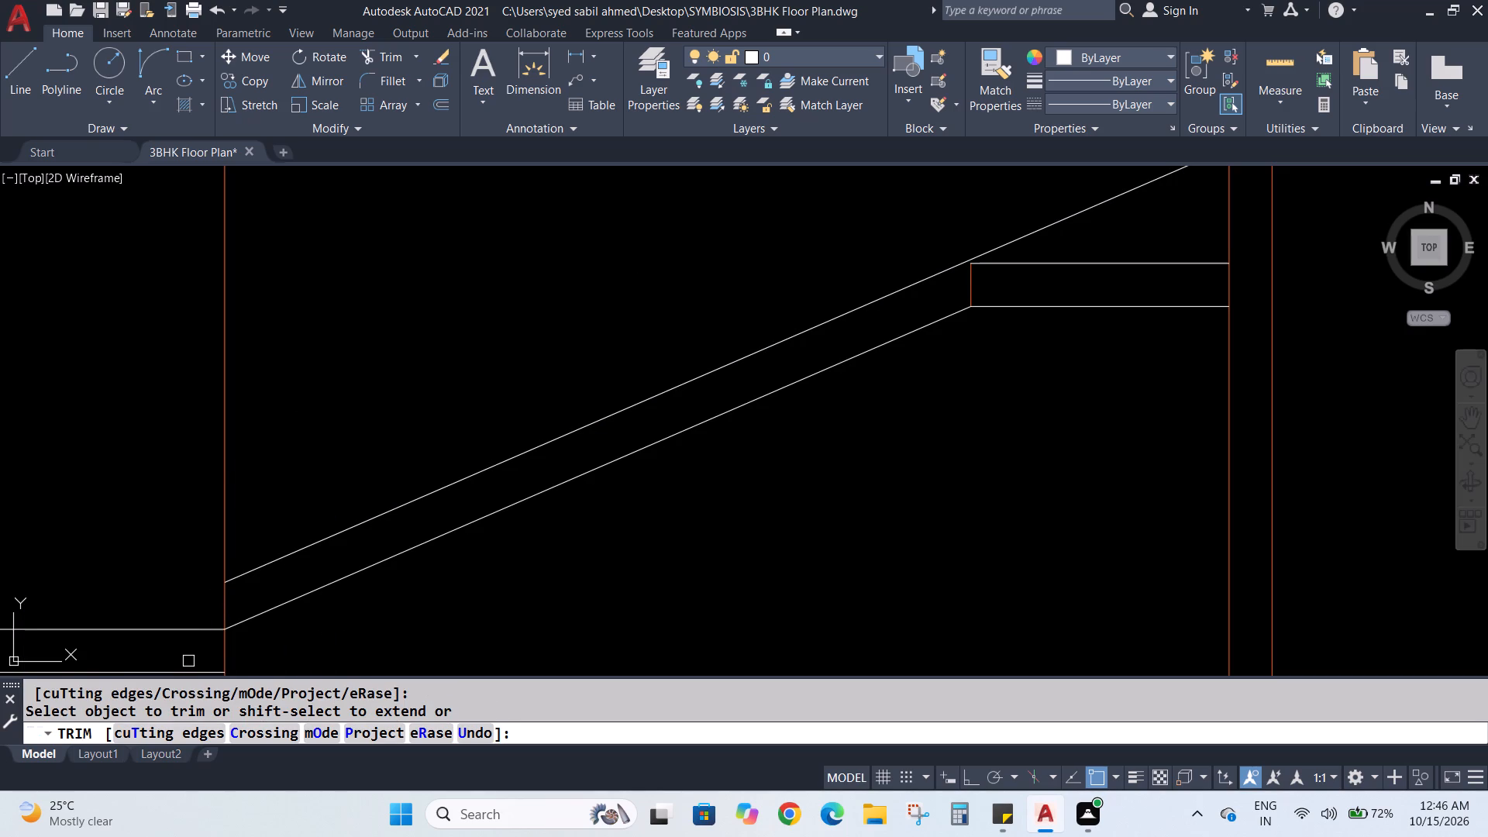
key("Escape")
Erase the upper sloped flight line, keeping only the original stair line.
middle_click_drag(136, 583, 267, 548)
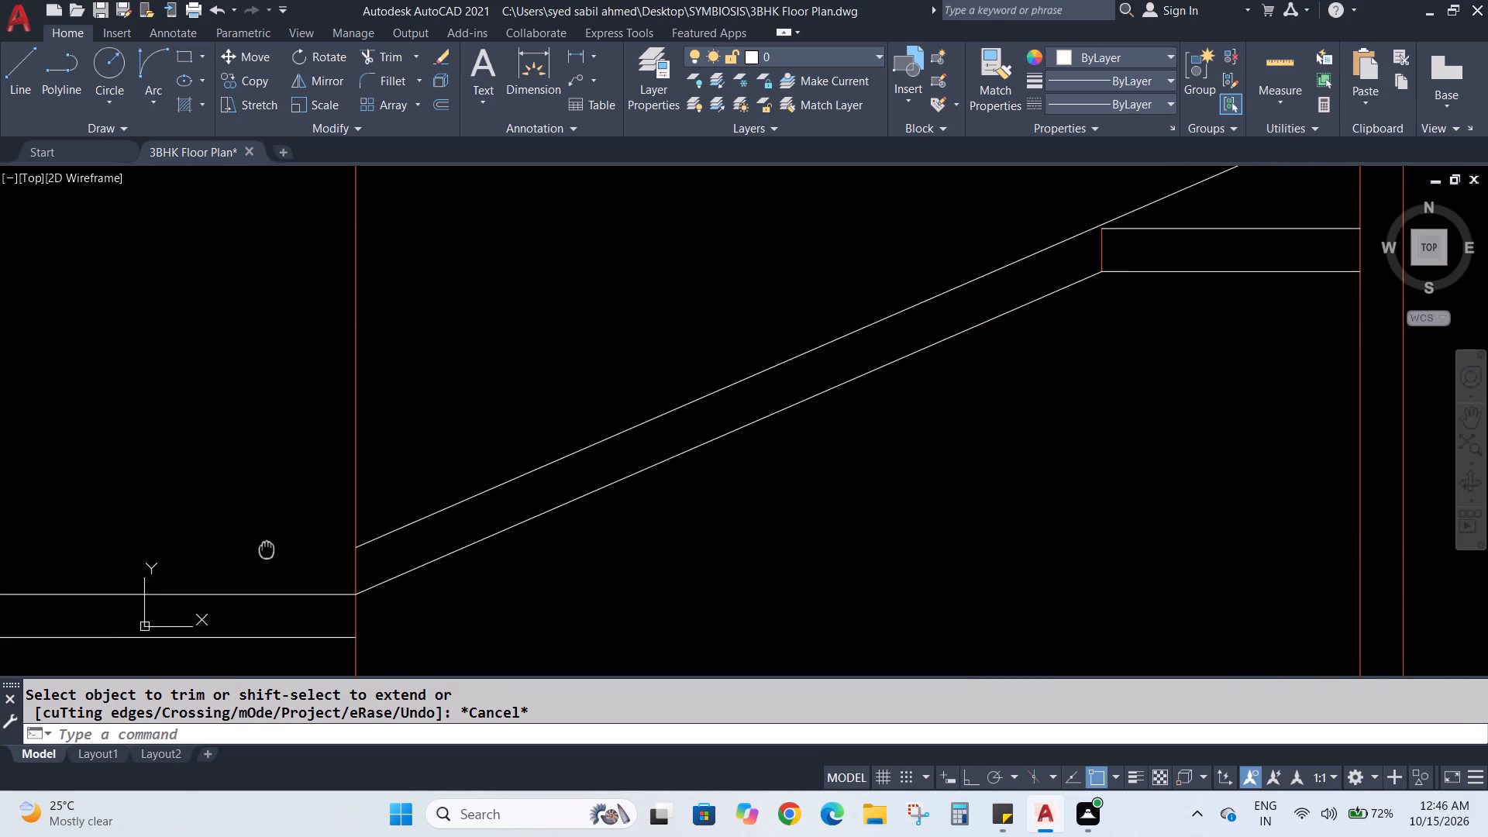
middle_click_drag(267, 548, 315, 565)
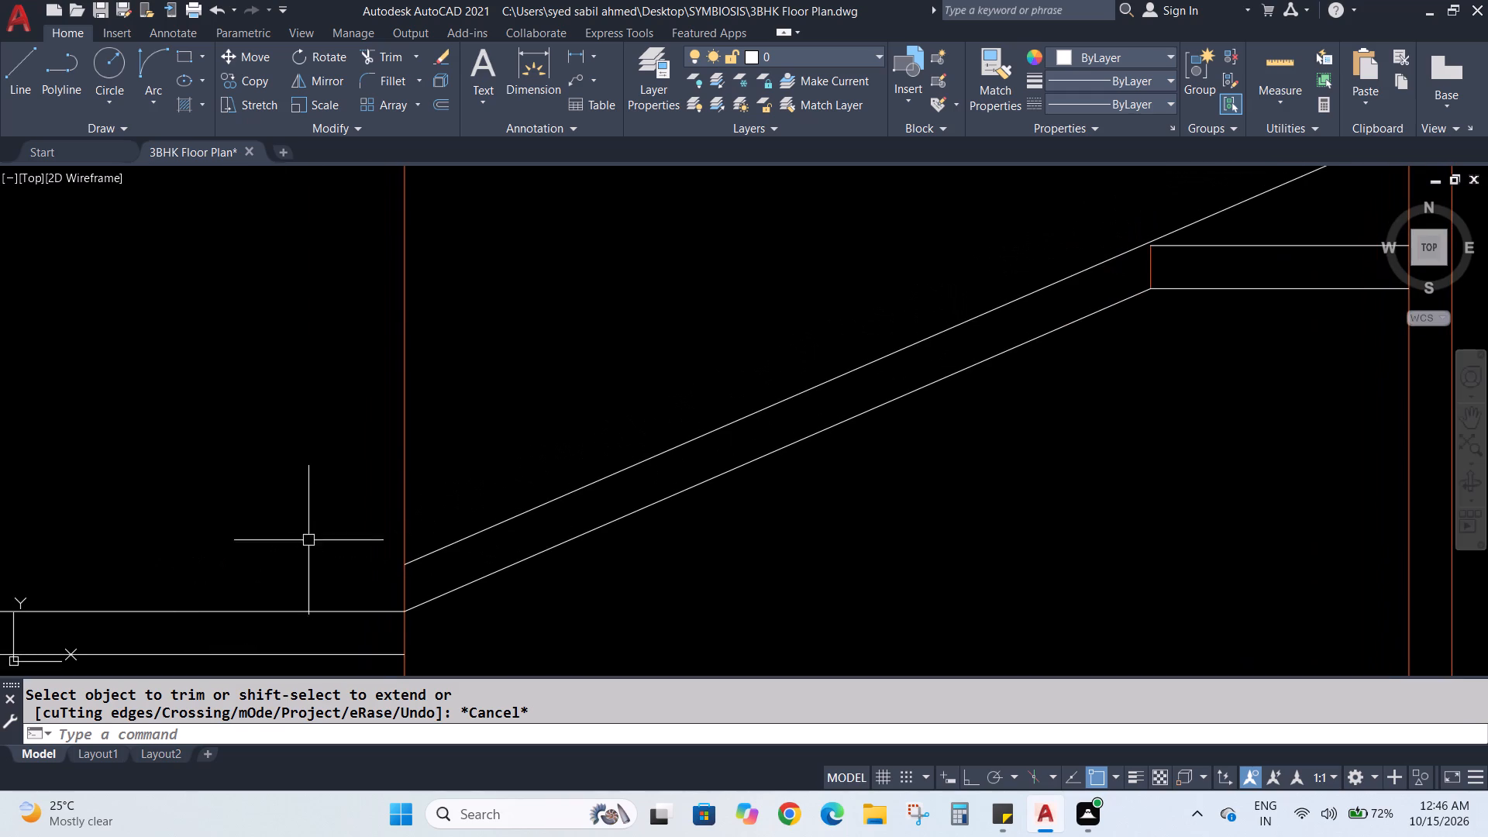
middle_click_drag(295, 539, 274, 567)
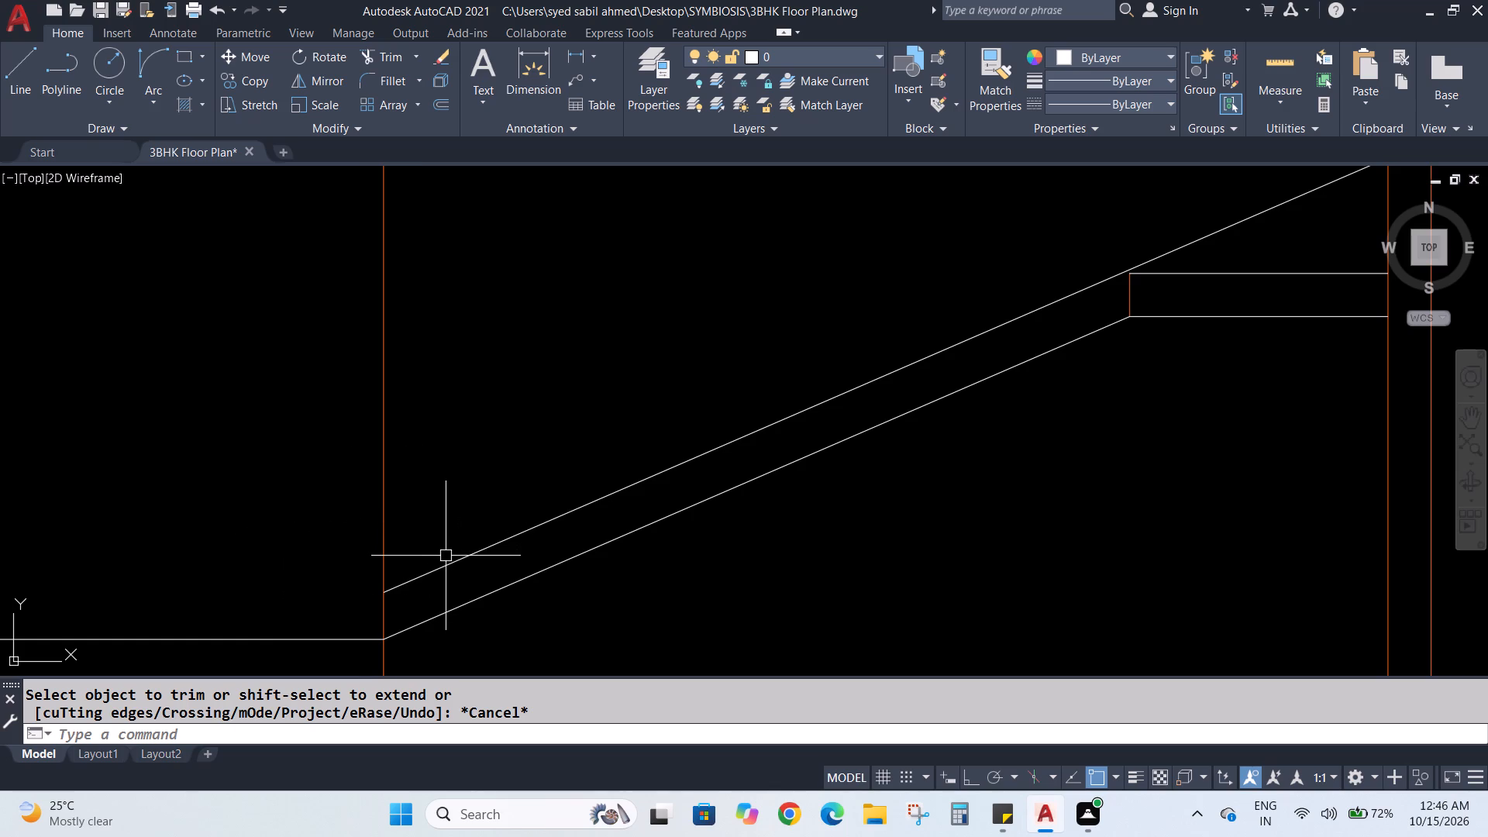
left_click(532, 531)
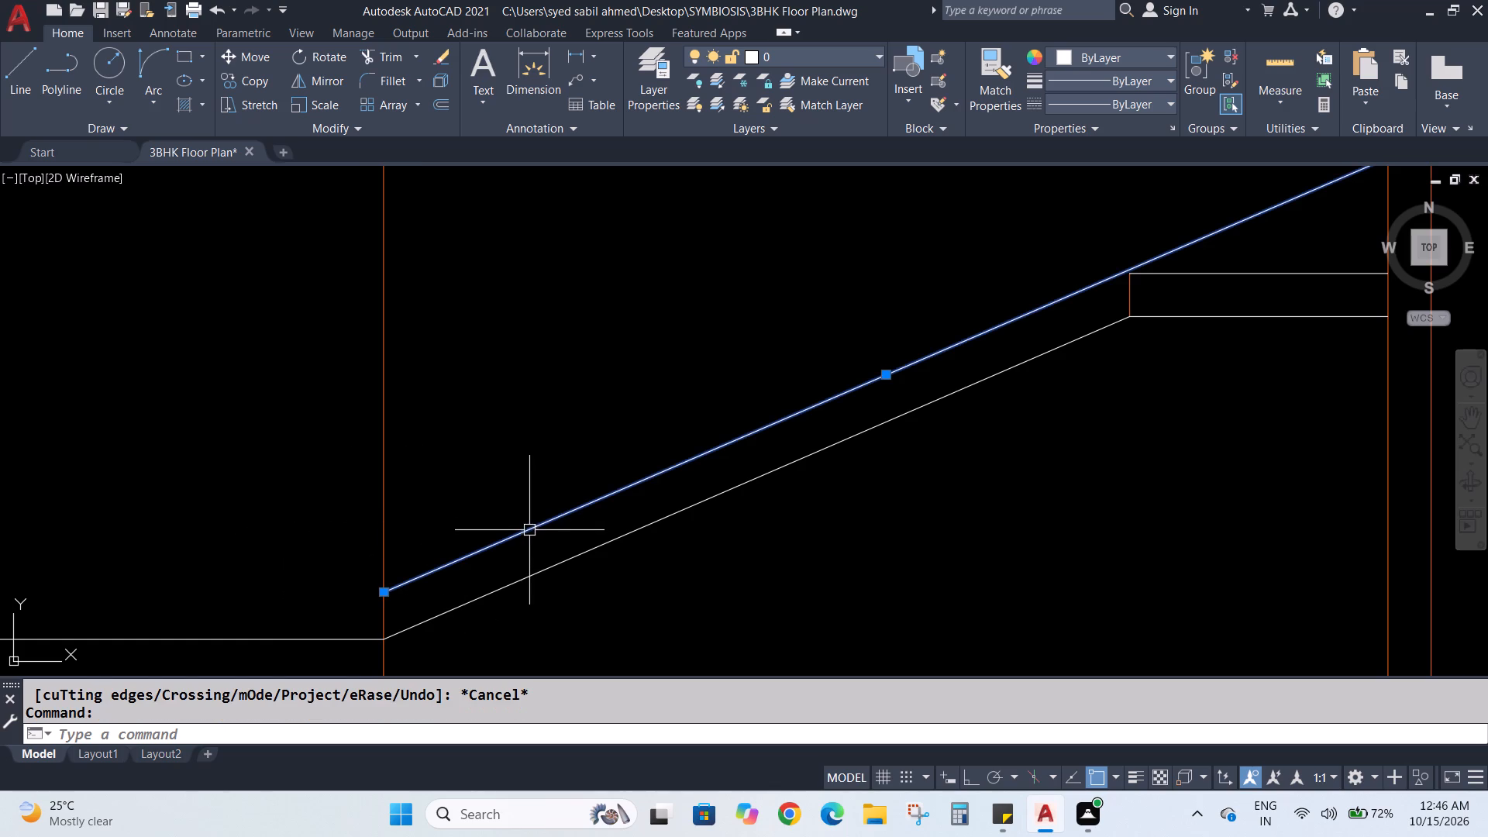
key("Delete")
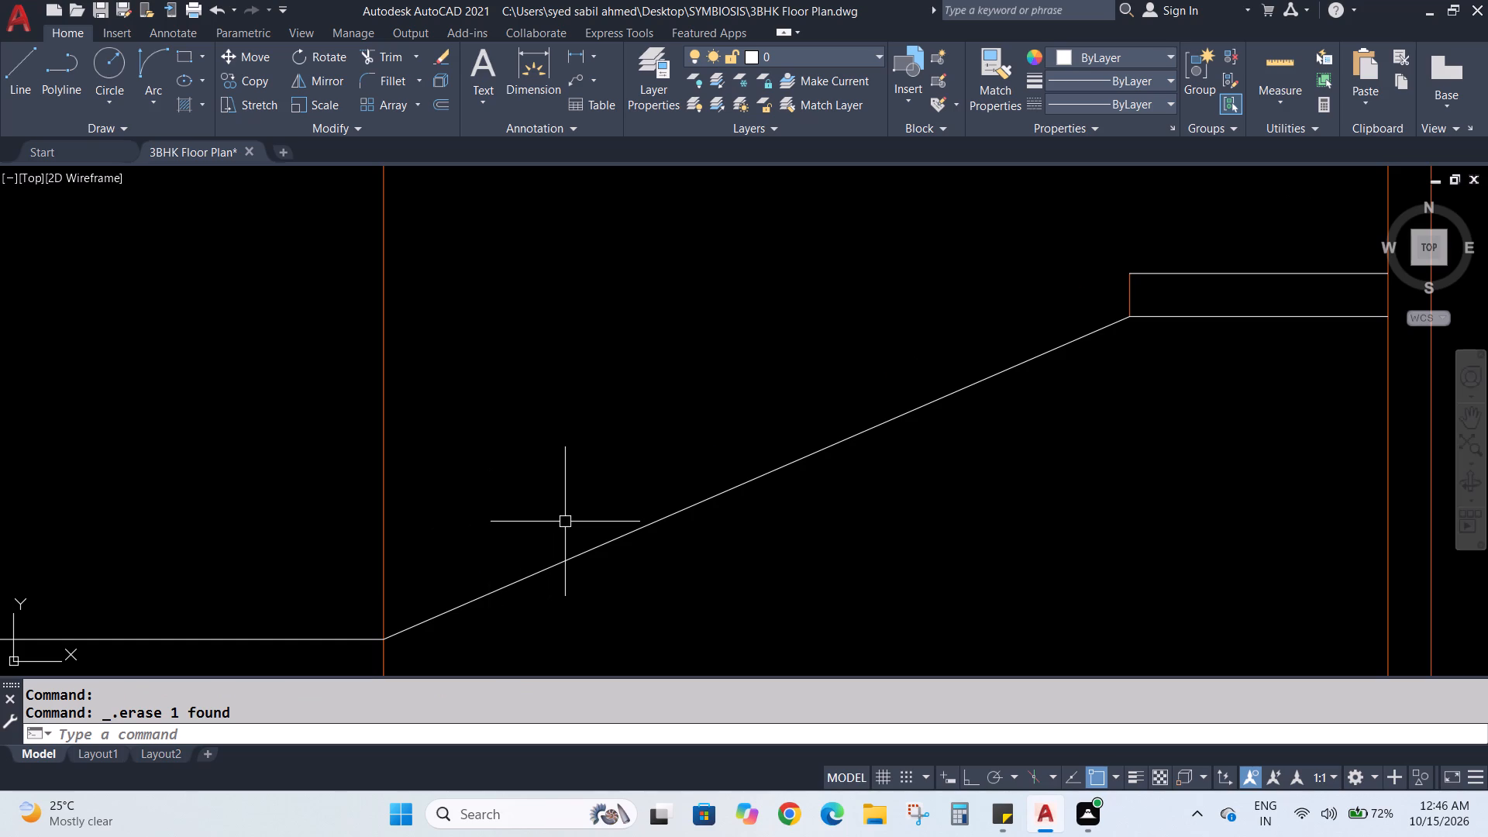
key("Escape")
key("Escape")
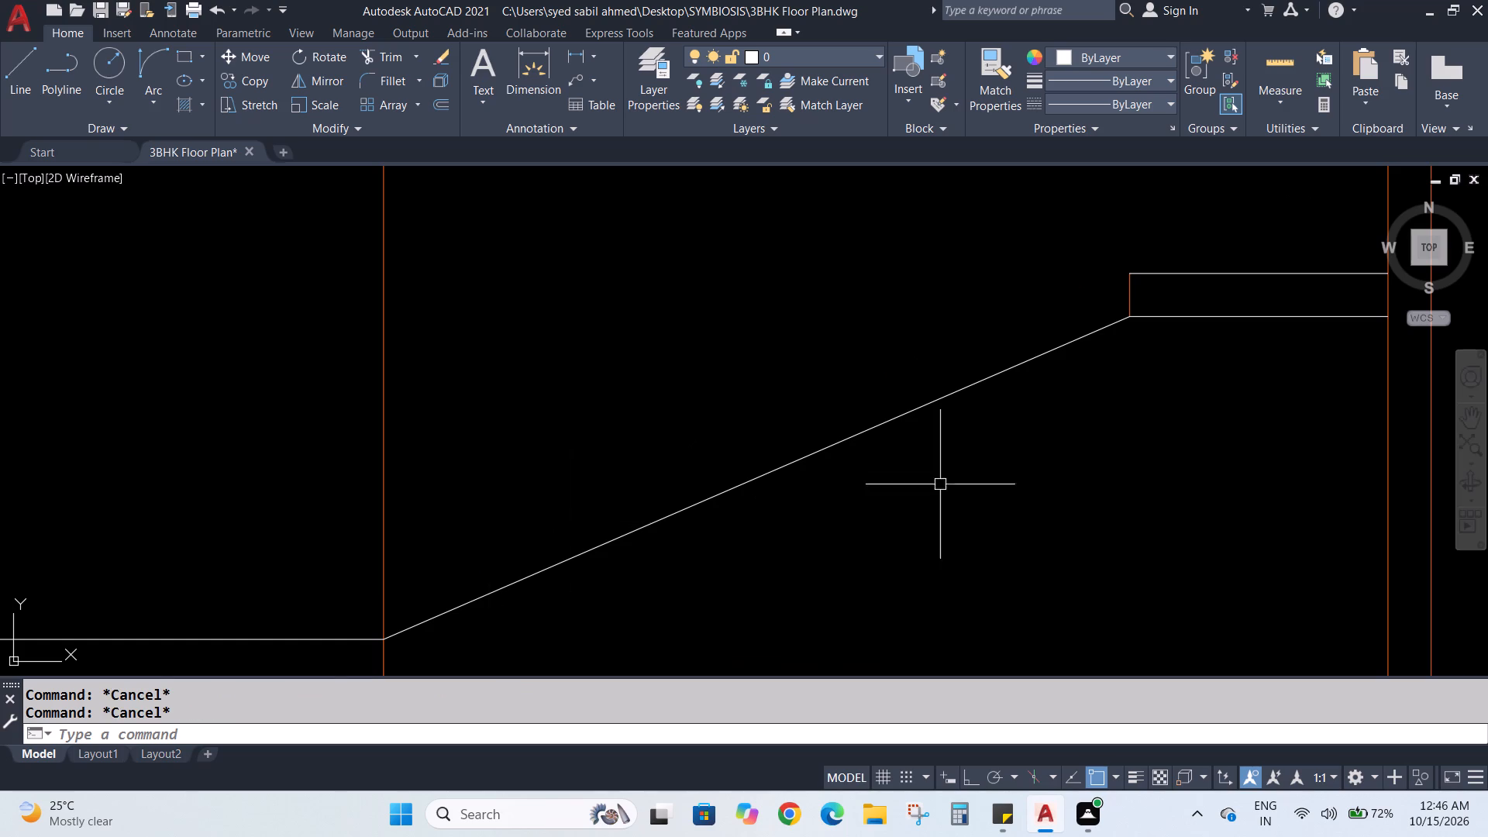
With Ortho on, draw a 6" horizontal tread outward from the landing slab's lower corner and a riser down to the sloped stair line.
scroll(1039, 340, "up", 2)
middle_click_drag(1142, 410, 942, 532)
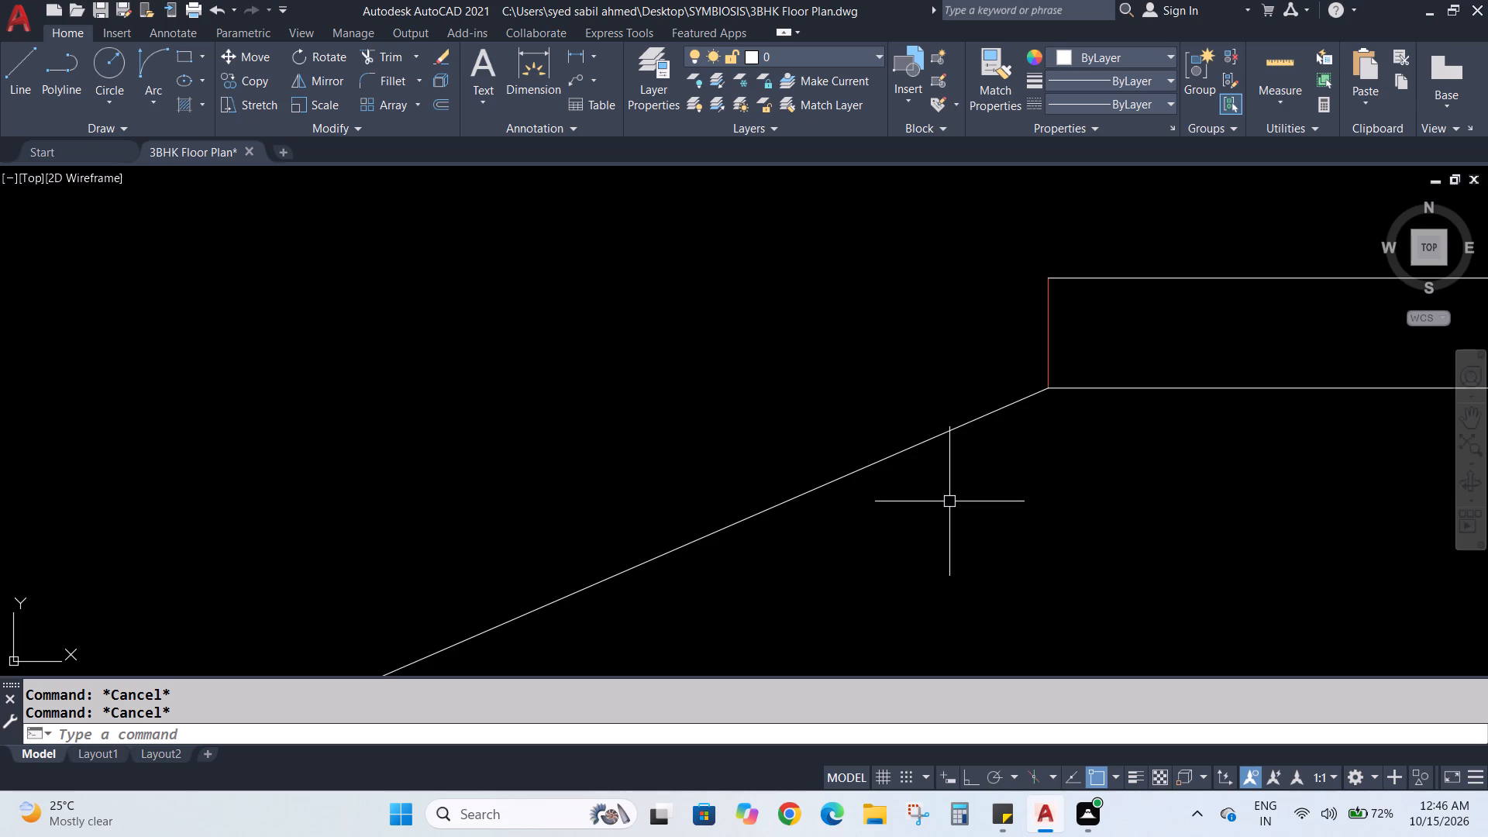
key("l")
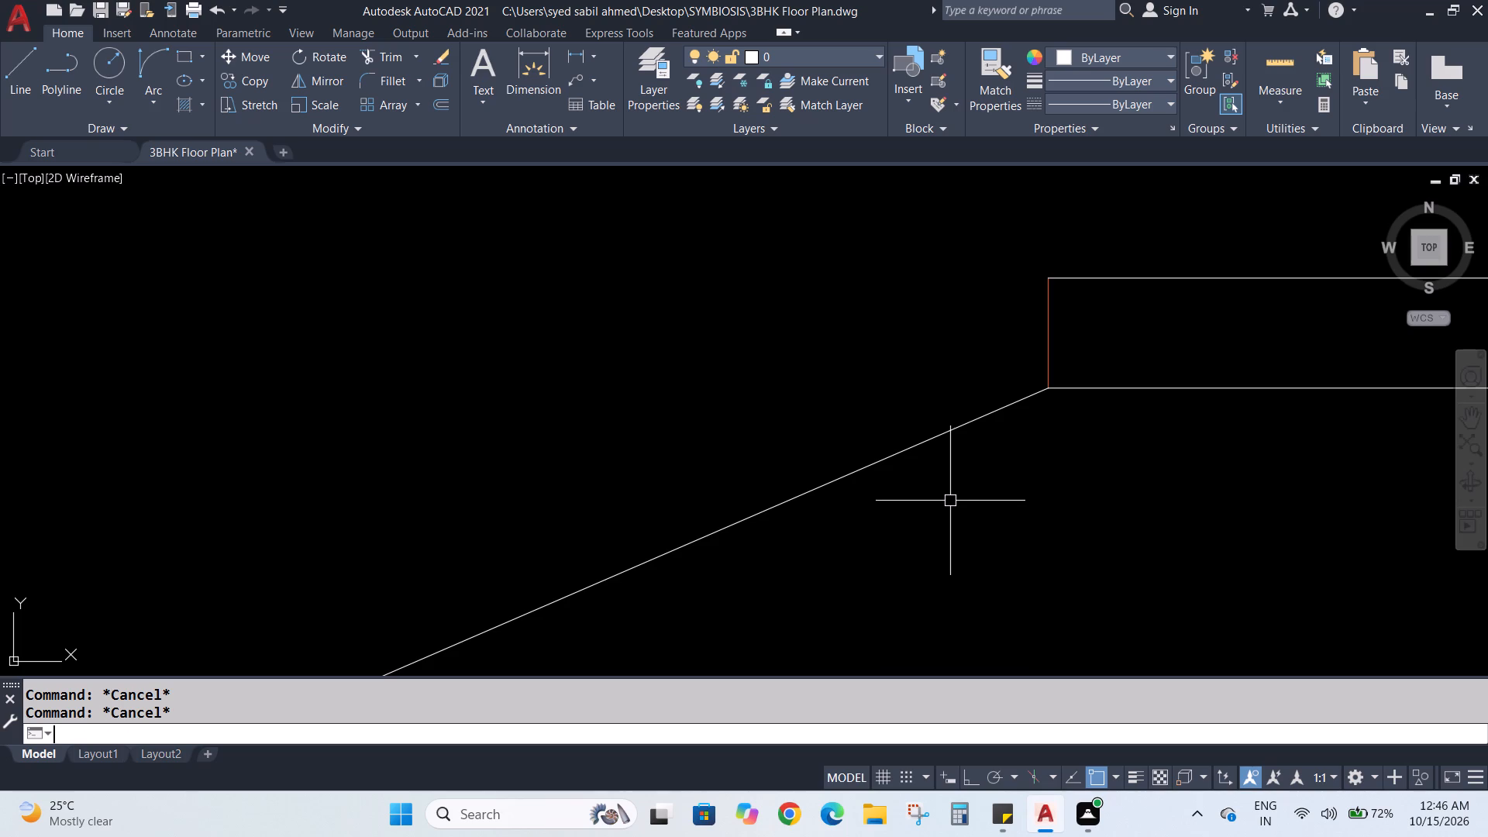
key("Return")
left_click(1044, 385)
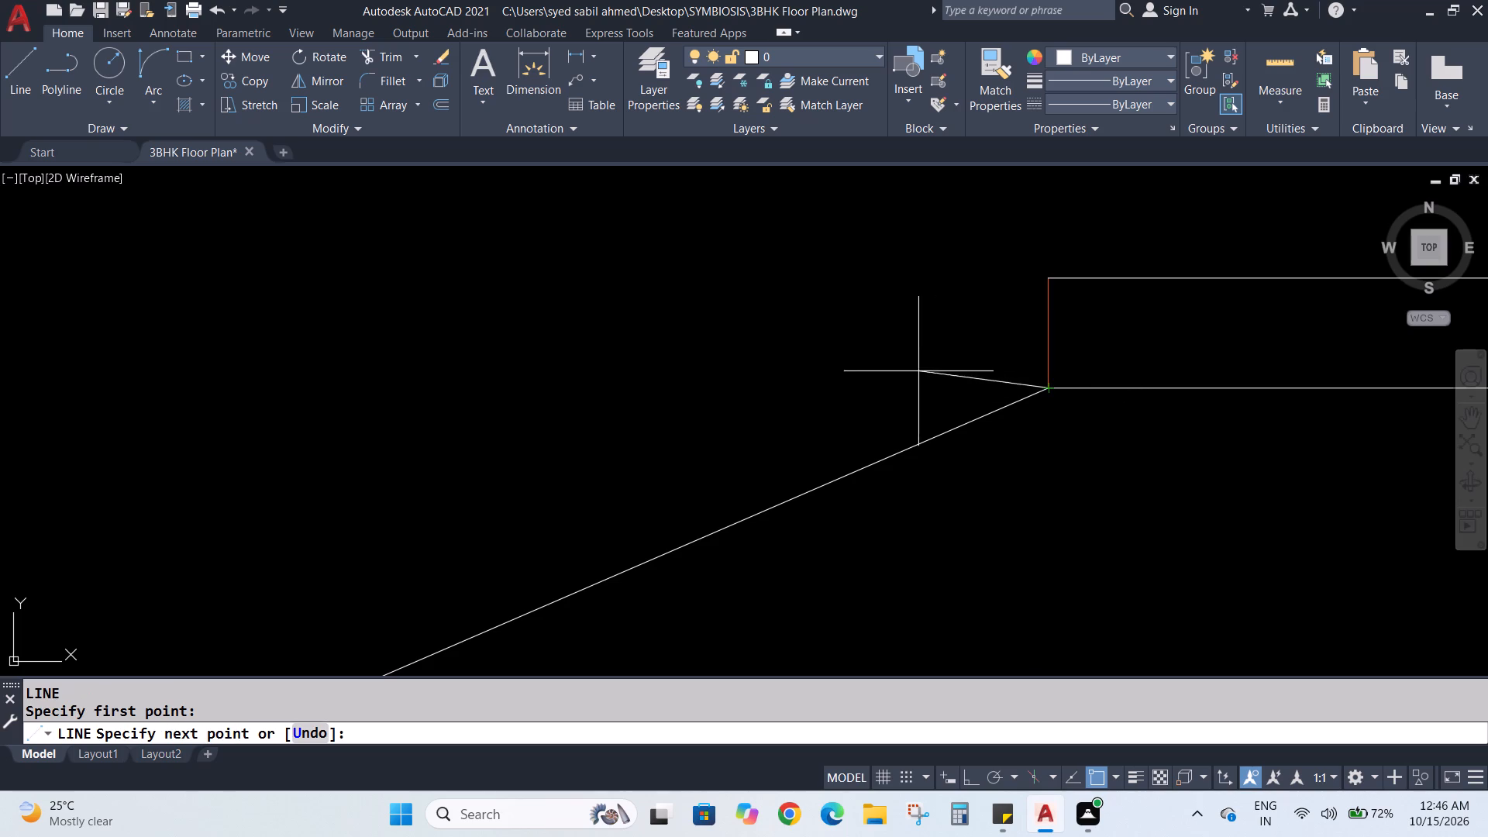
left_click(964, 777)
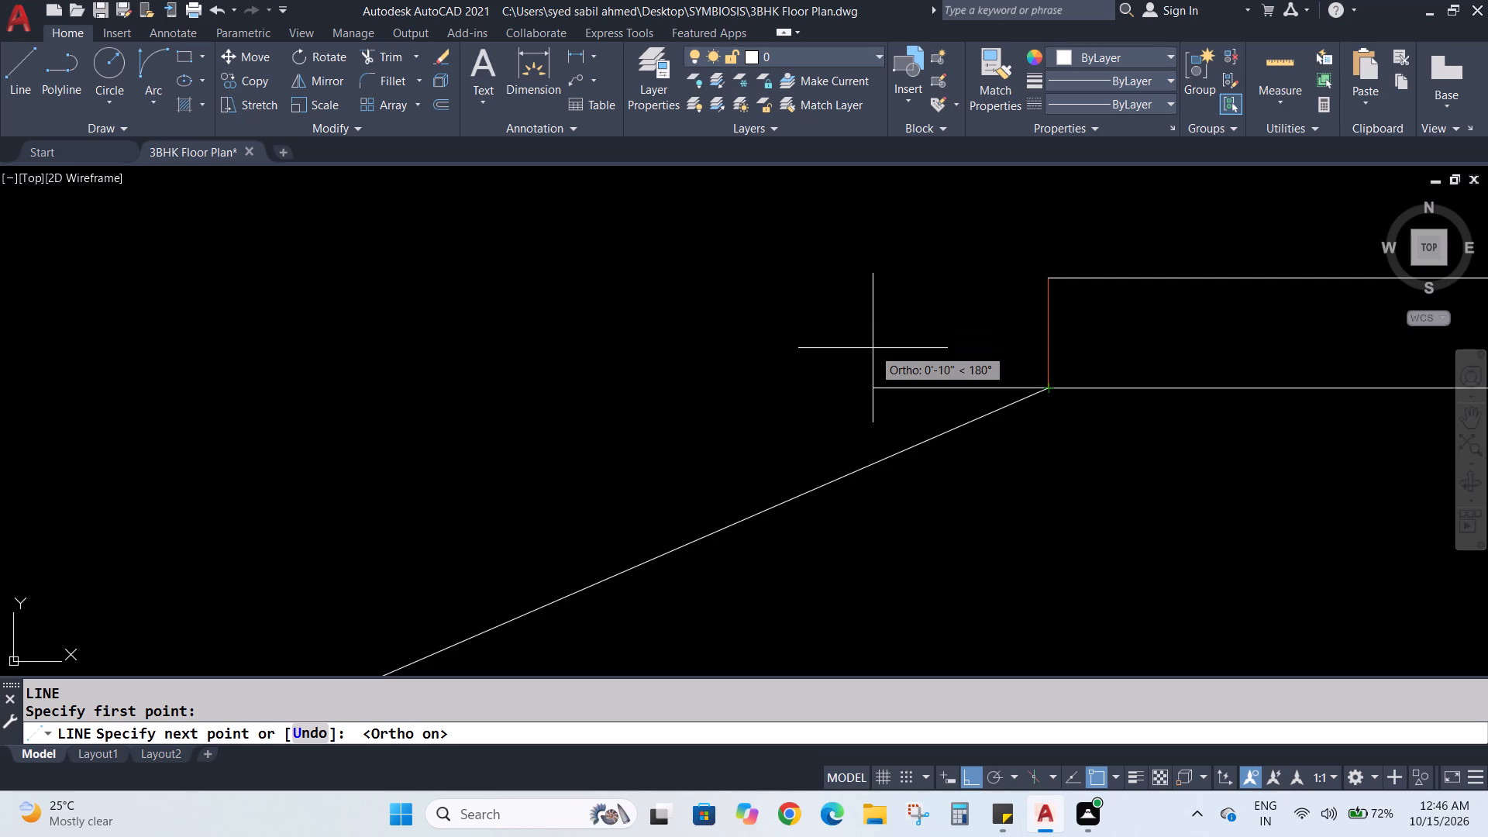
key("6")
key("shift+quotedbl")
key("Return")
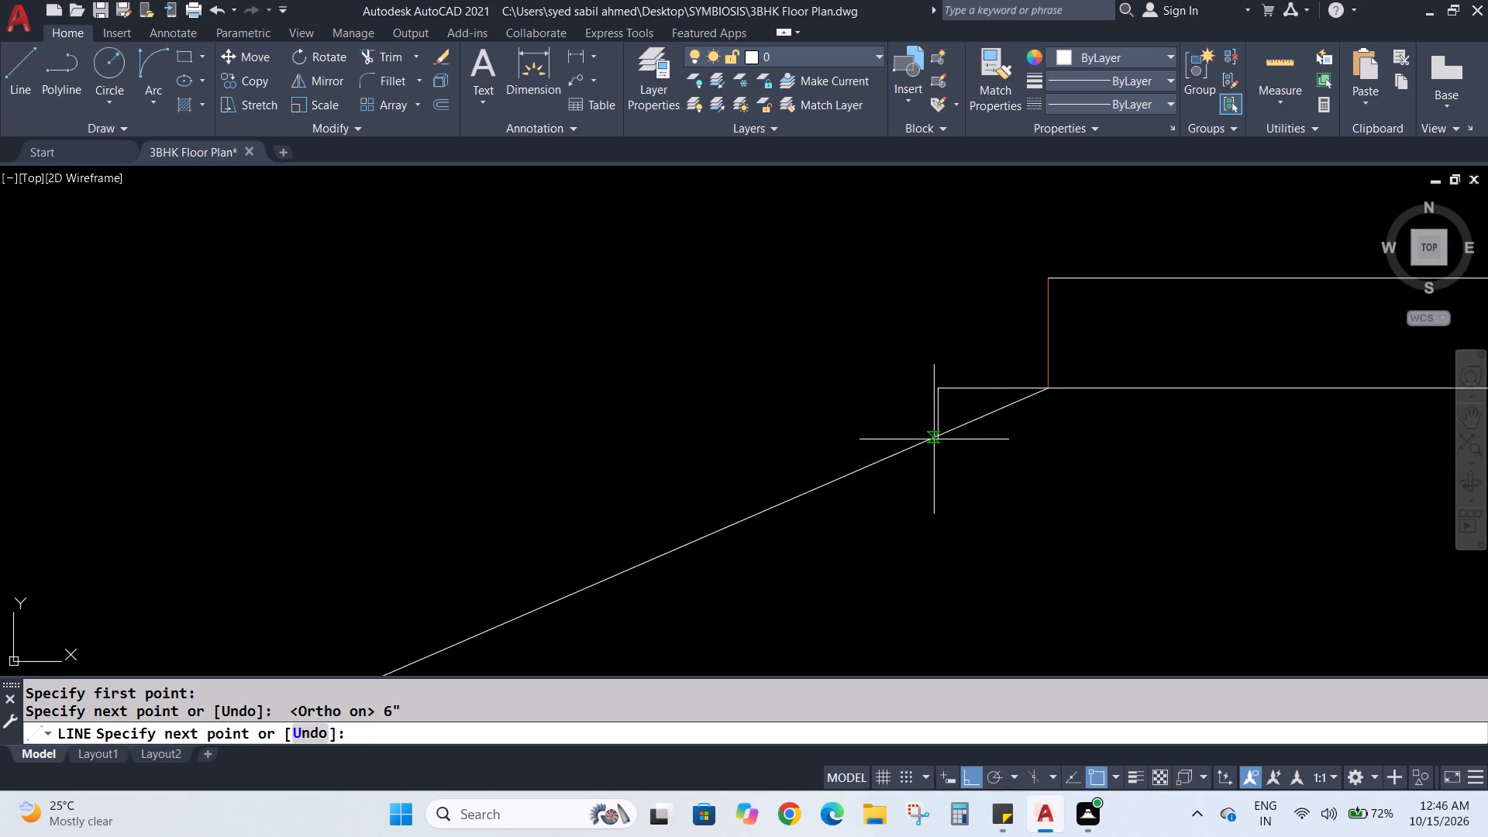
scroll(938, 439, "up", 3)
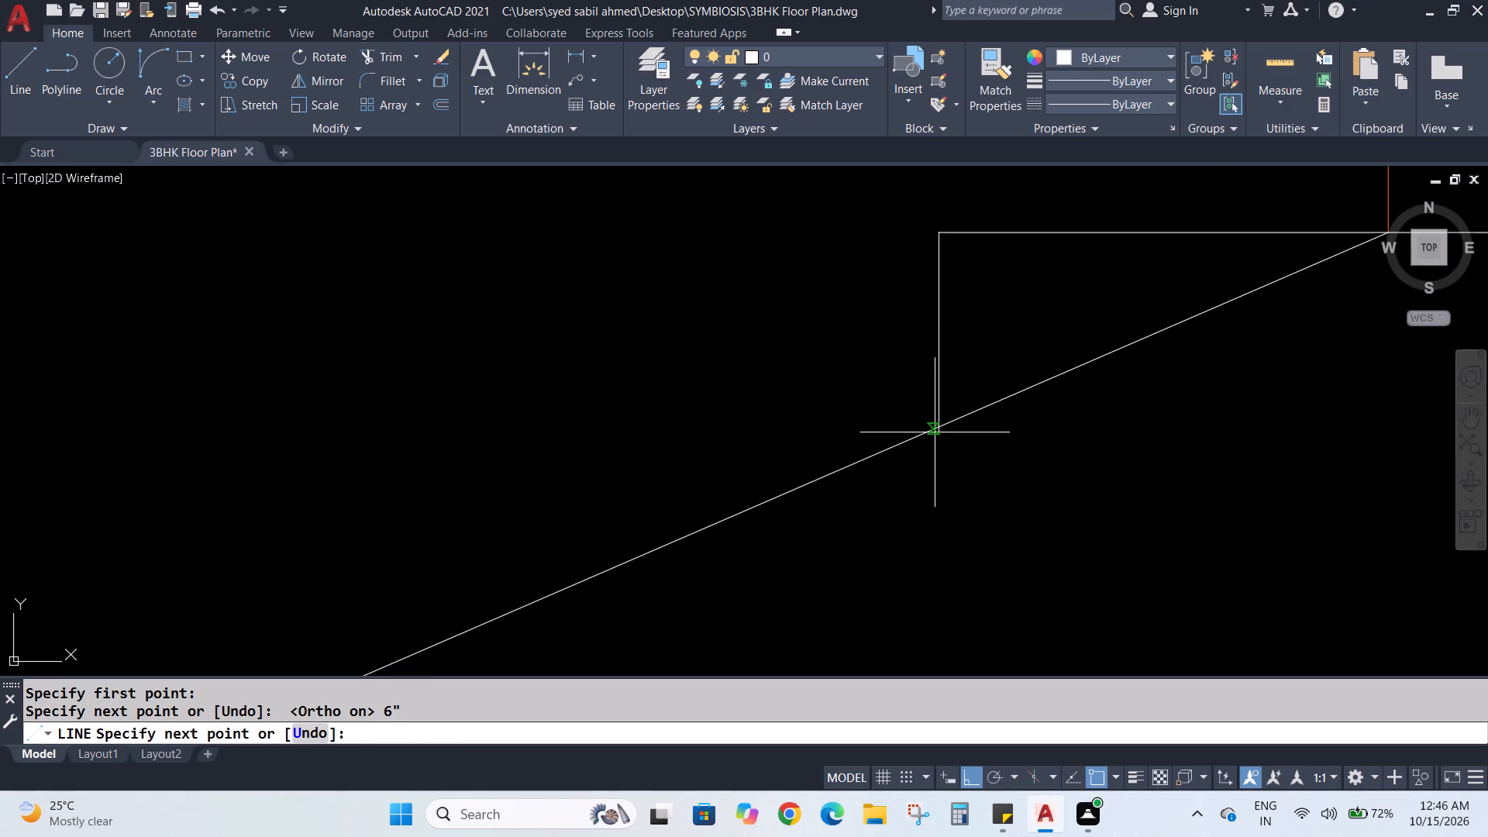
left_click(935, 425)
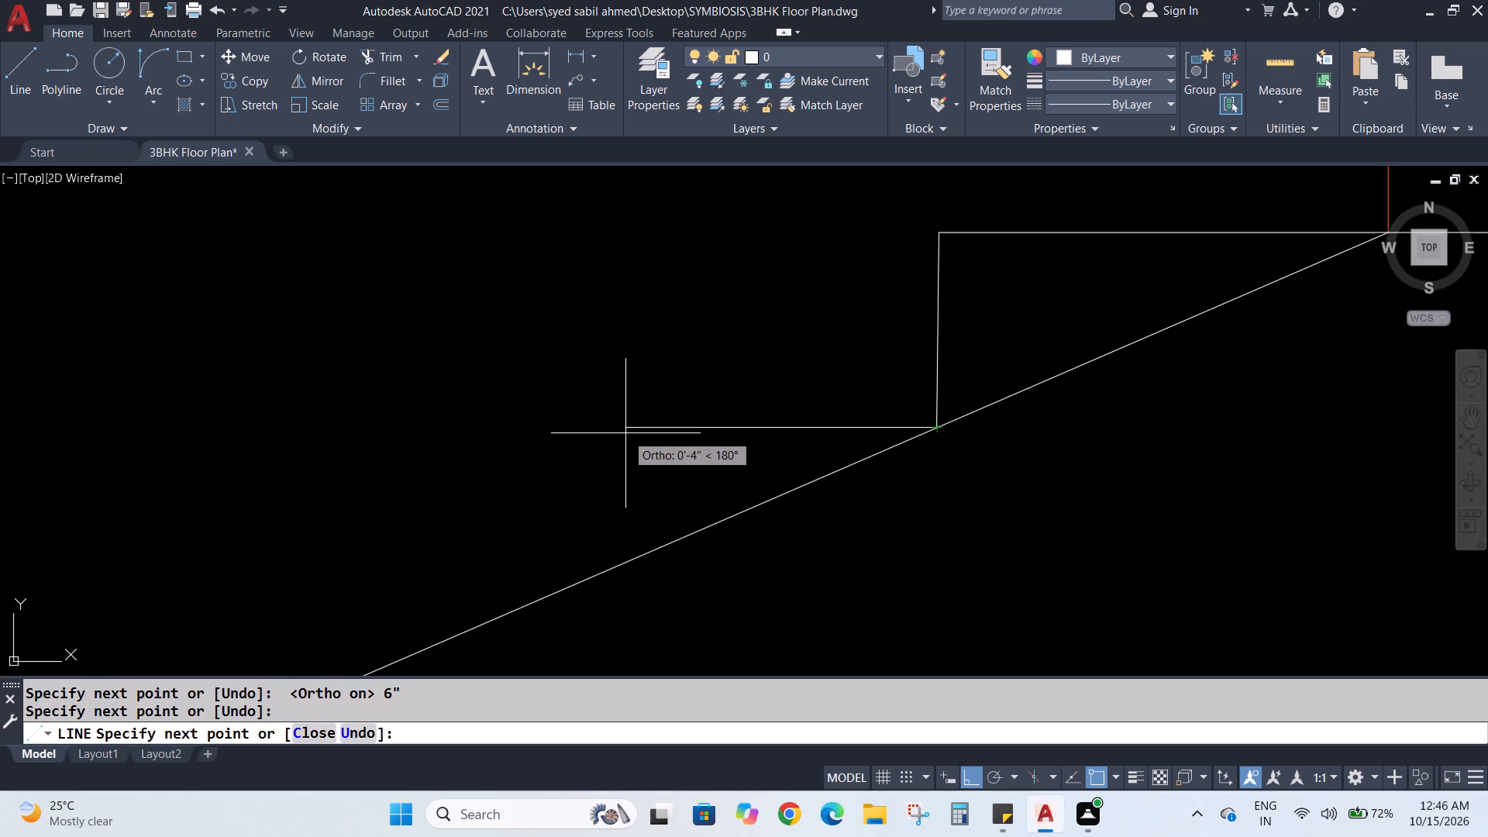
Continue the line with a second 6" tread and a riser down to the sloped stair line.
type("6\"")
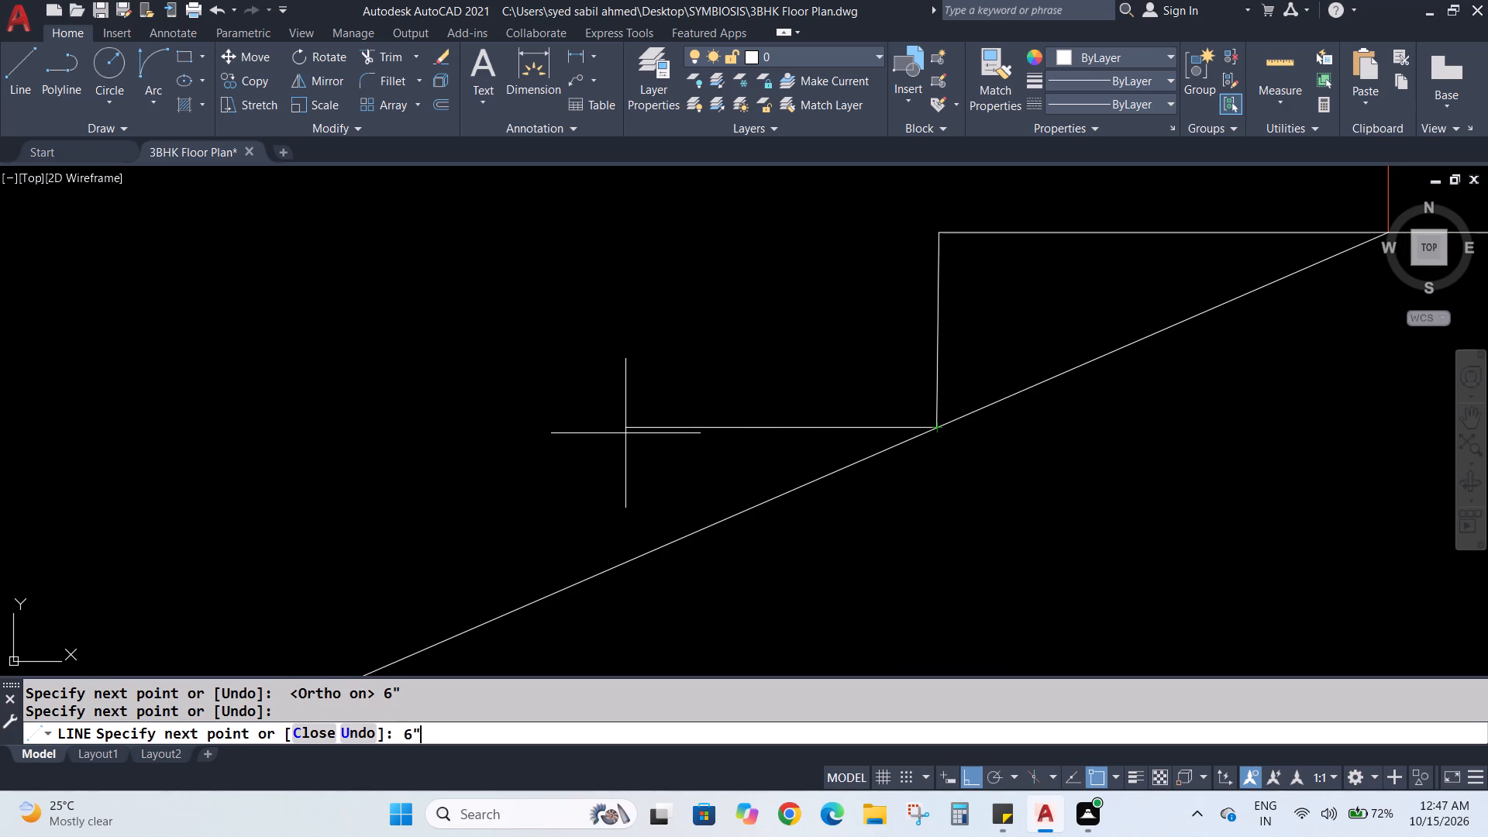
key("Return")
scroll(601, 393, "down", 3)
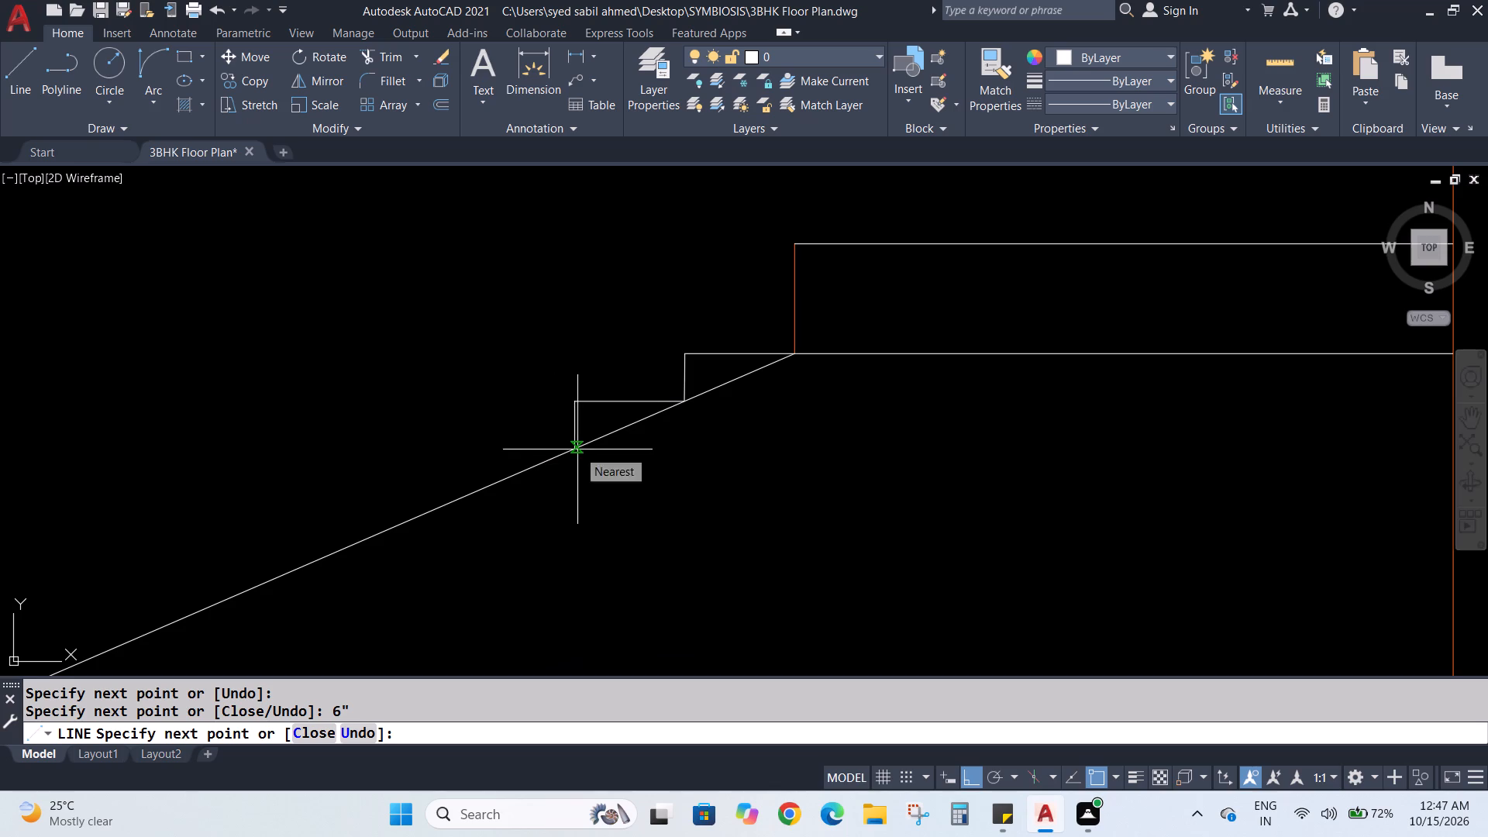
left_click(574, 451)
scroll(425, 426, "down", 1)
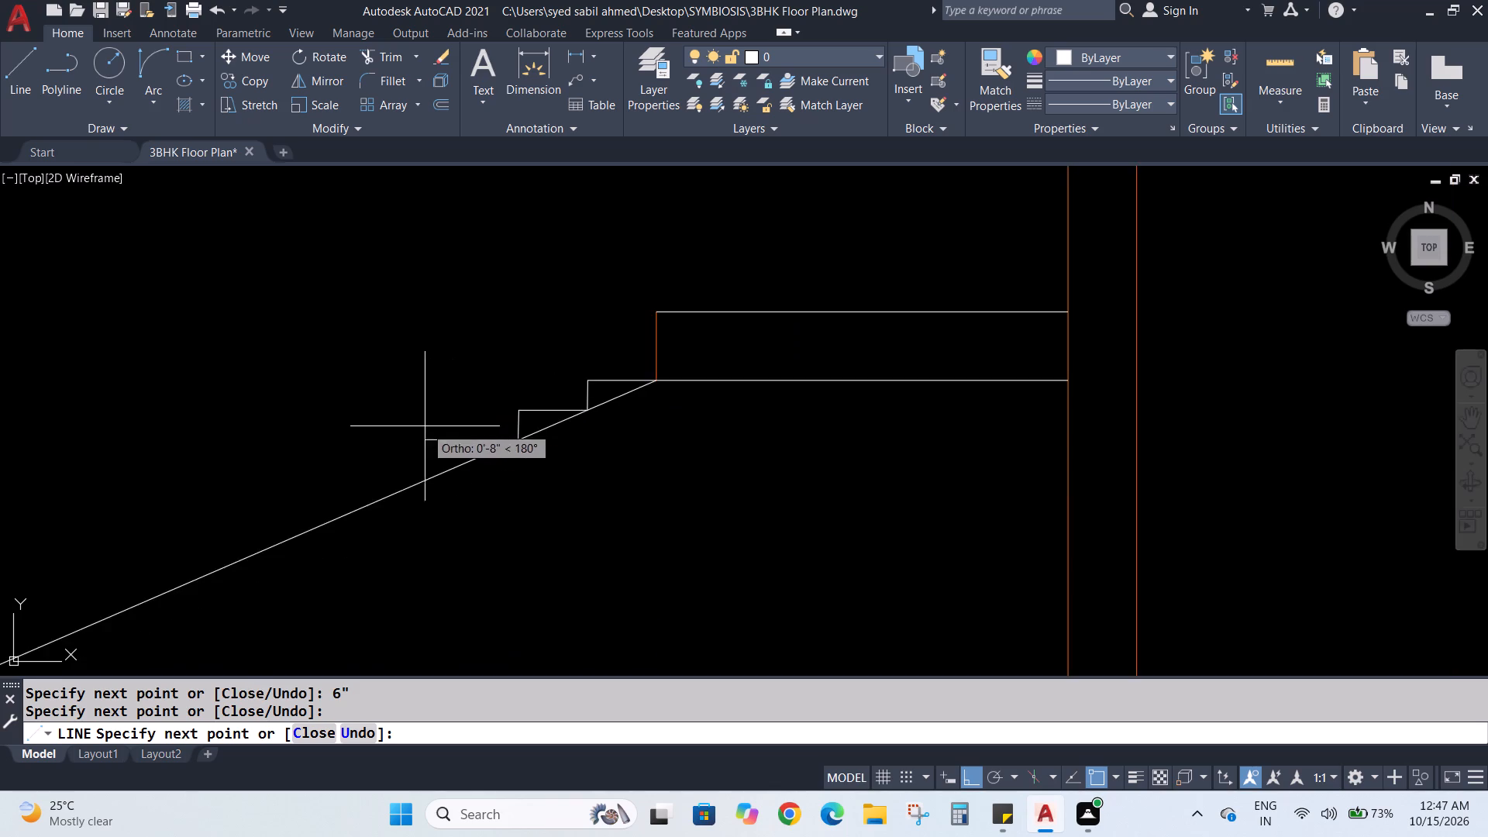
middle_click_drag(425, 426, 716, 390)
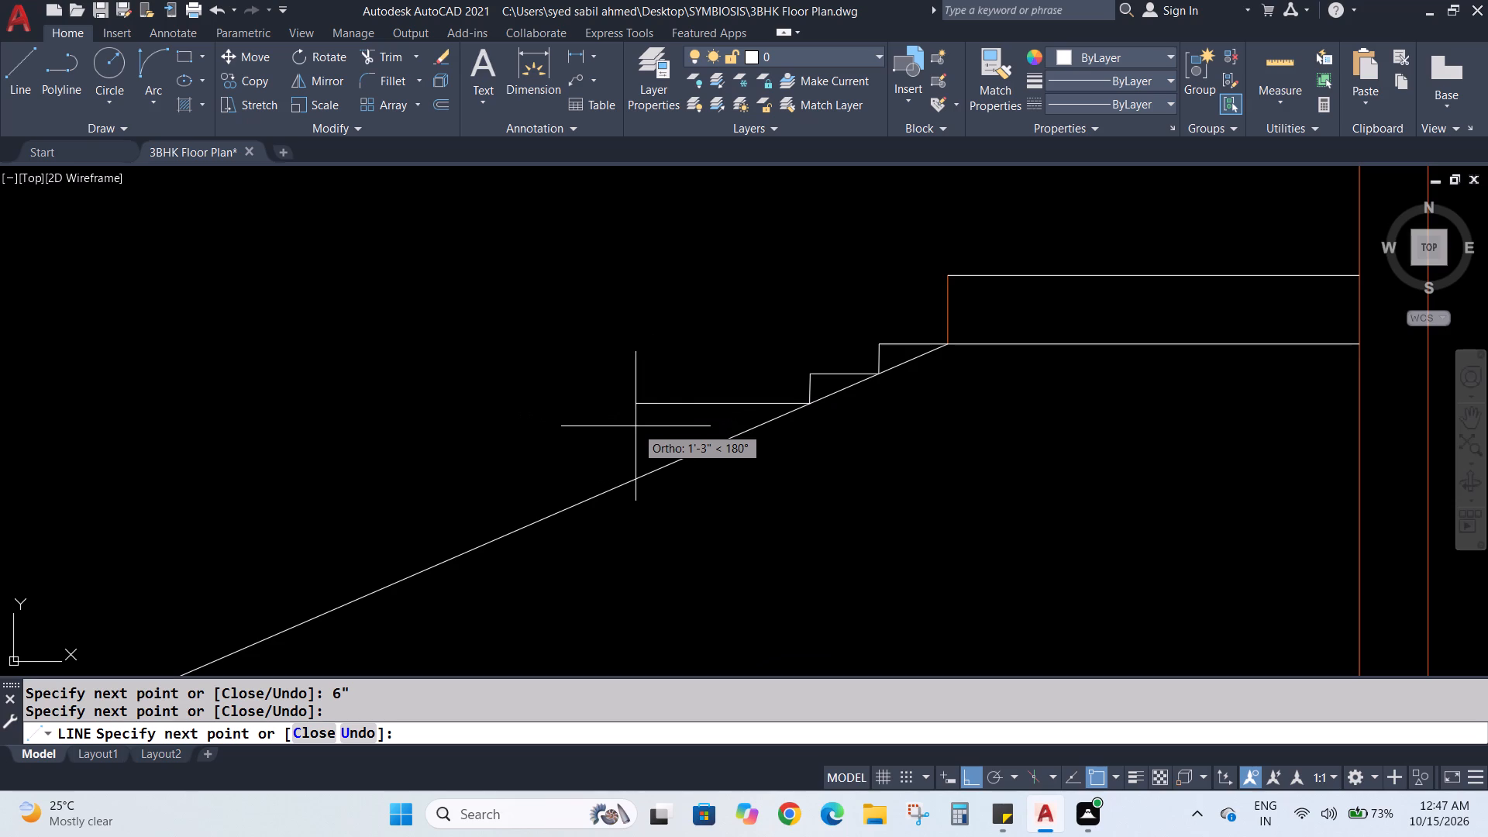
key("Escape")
Check the height of the top step's riser with a linear dimension, without placing it.
scroll(956, 312, "up", 2)
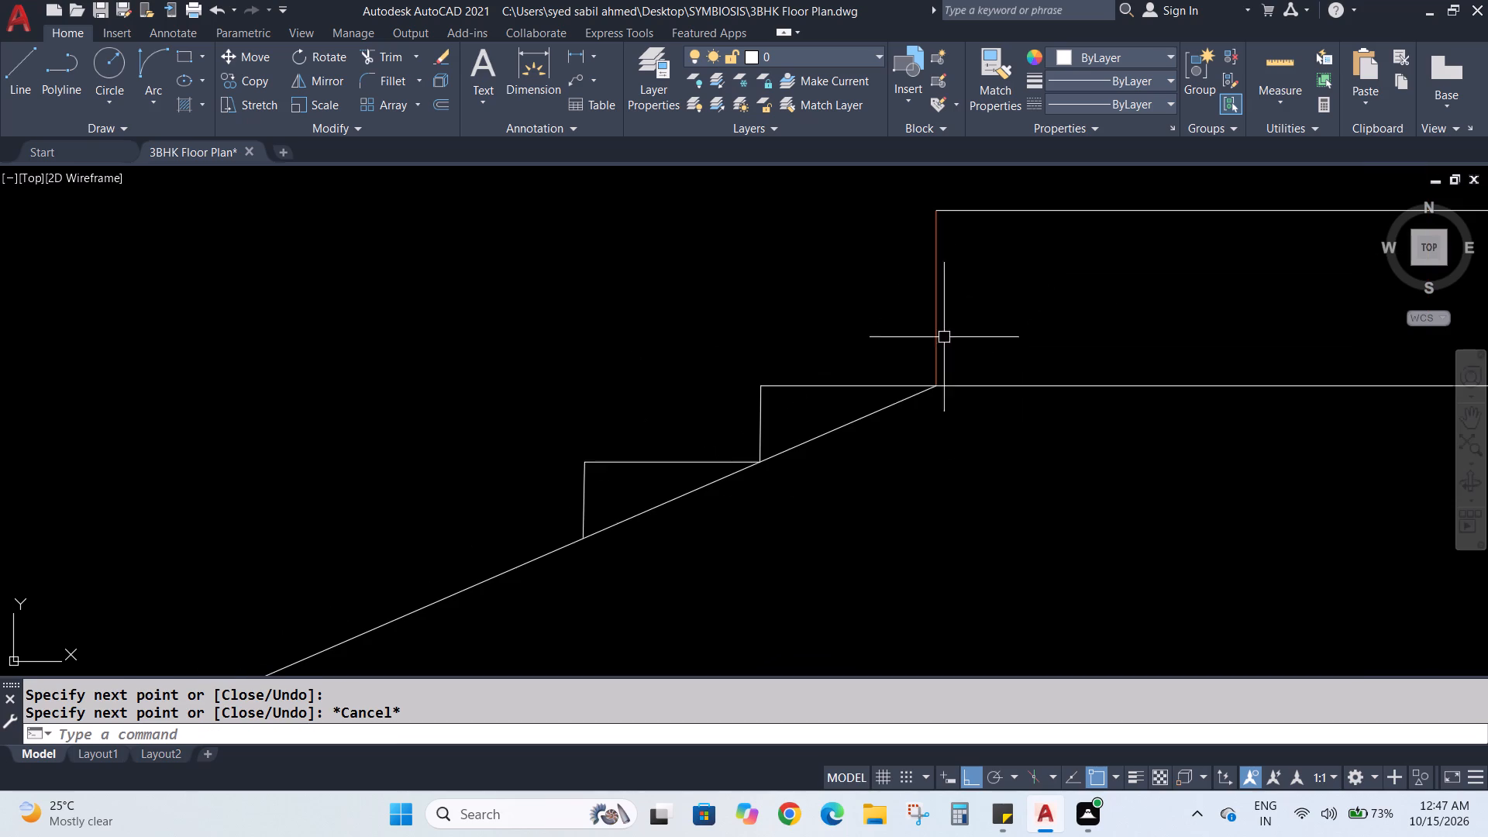
left_click(574, 53)
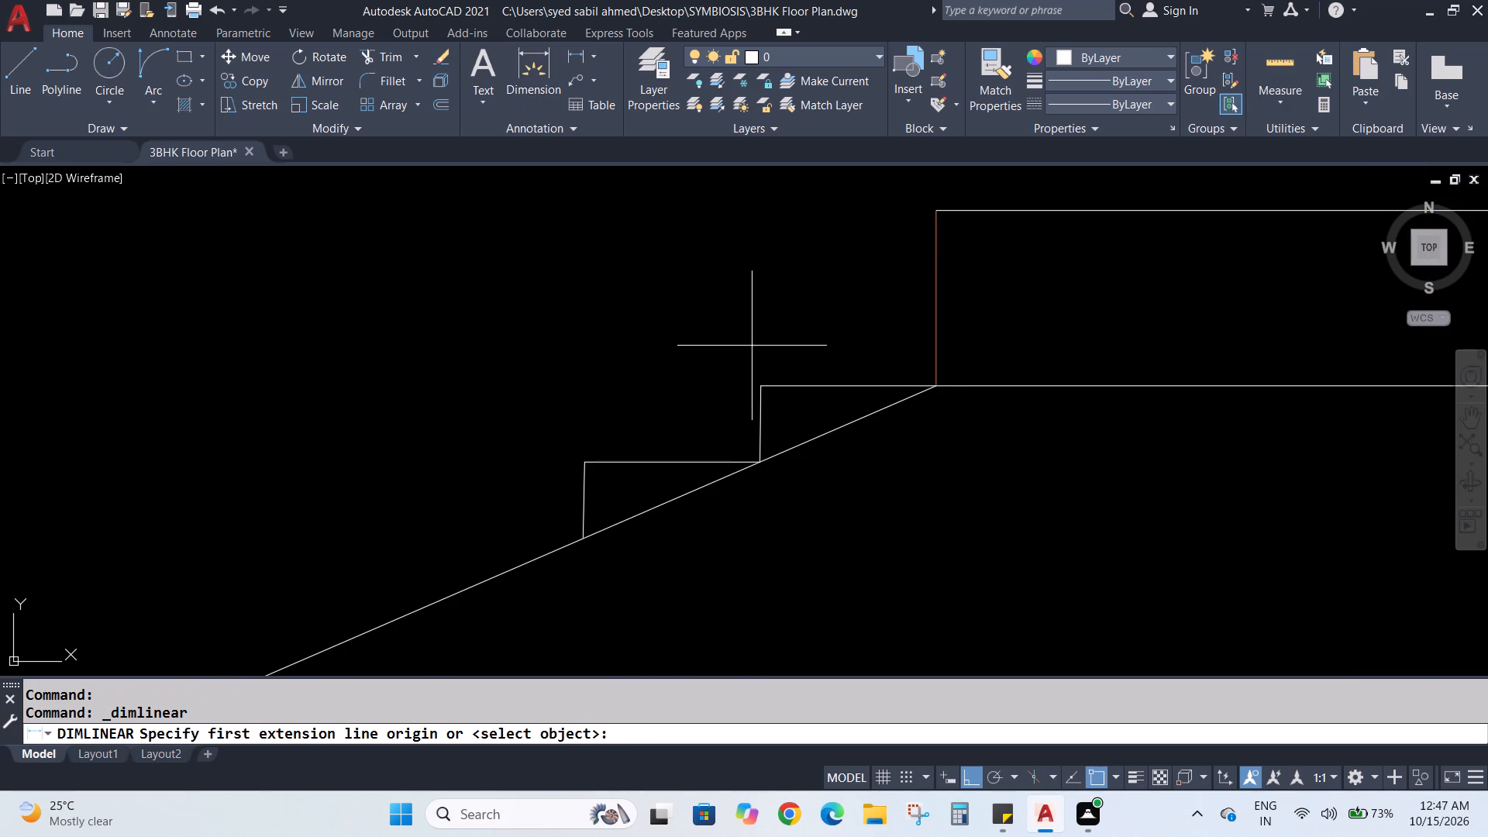
left_click(762, 384)
left_click(759, 460)
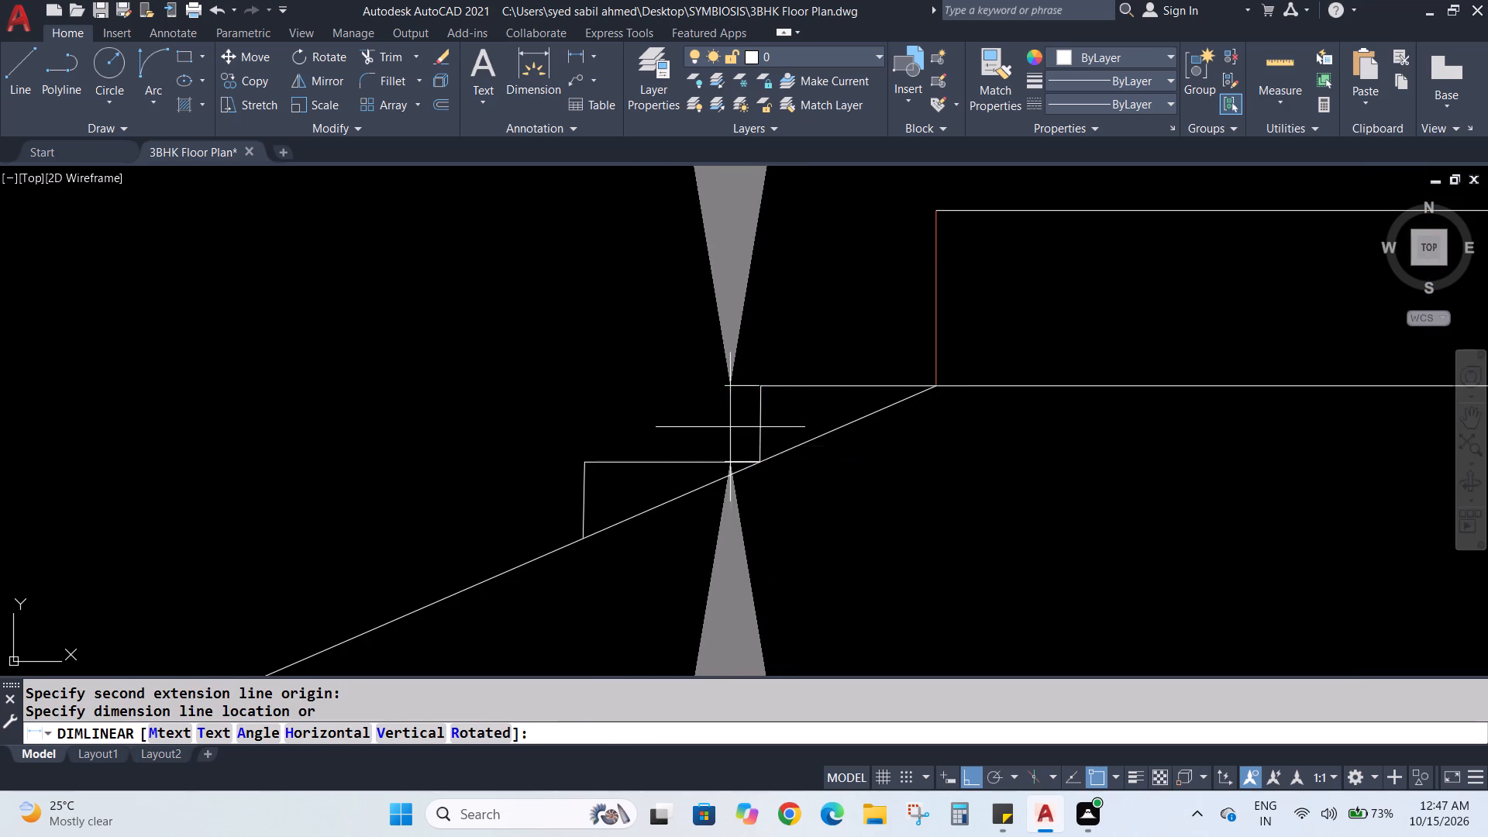
scroll(715, 391, "down", 3)
key("Escape")
key("Escape")
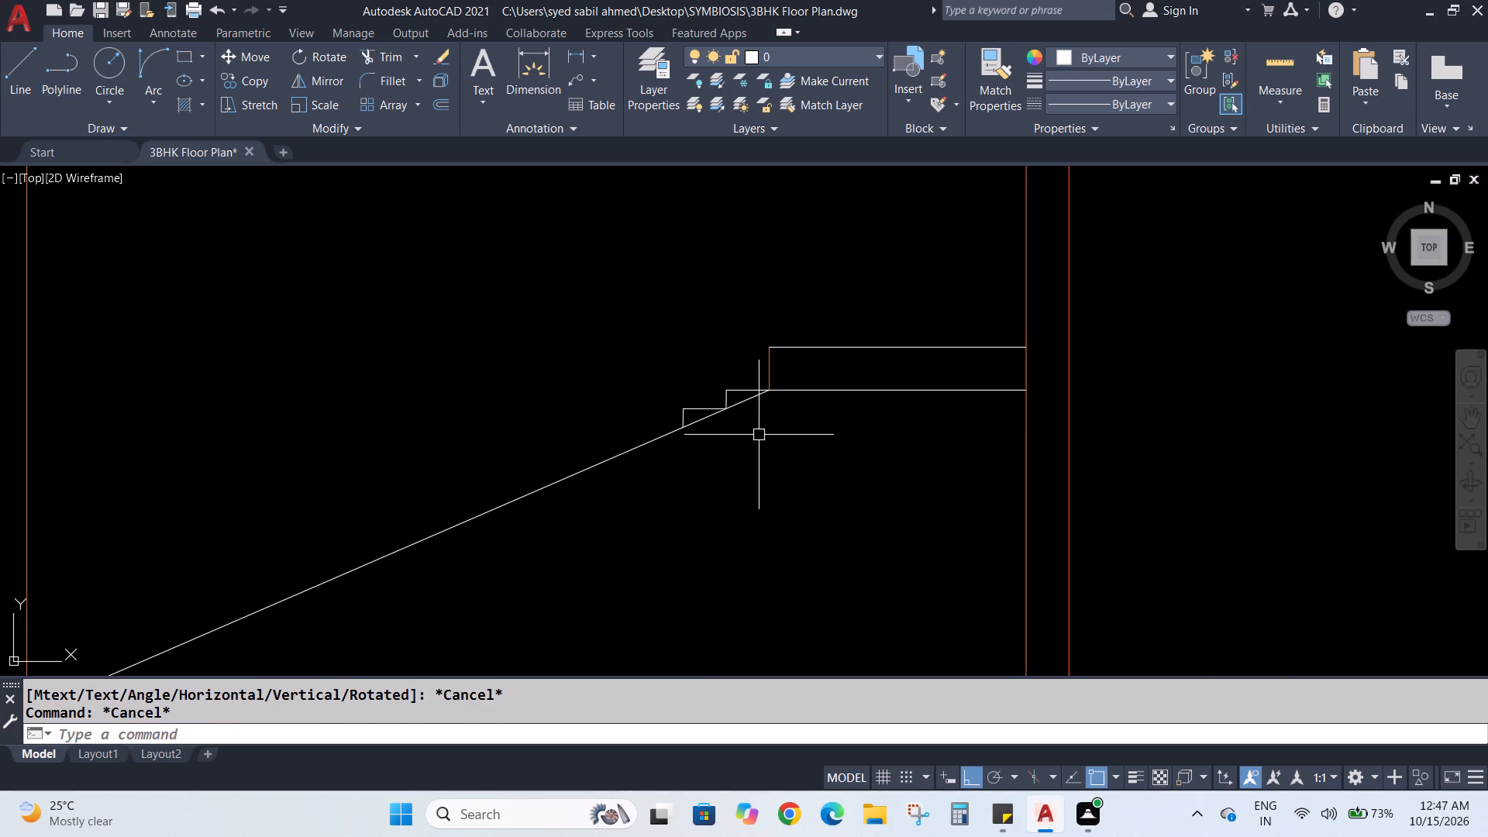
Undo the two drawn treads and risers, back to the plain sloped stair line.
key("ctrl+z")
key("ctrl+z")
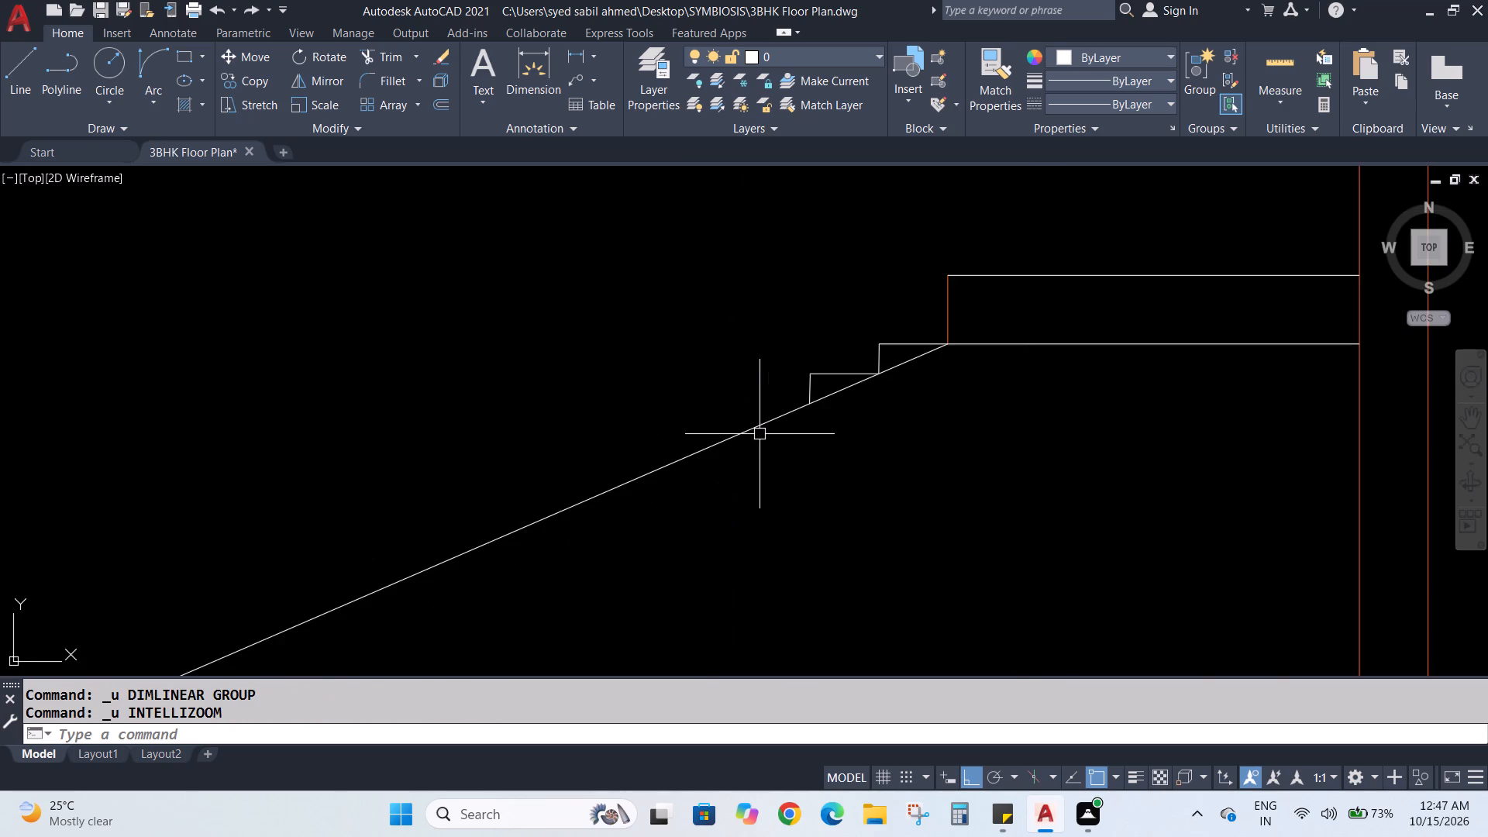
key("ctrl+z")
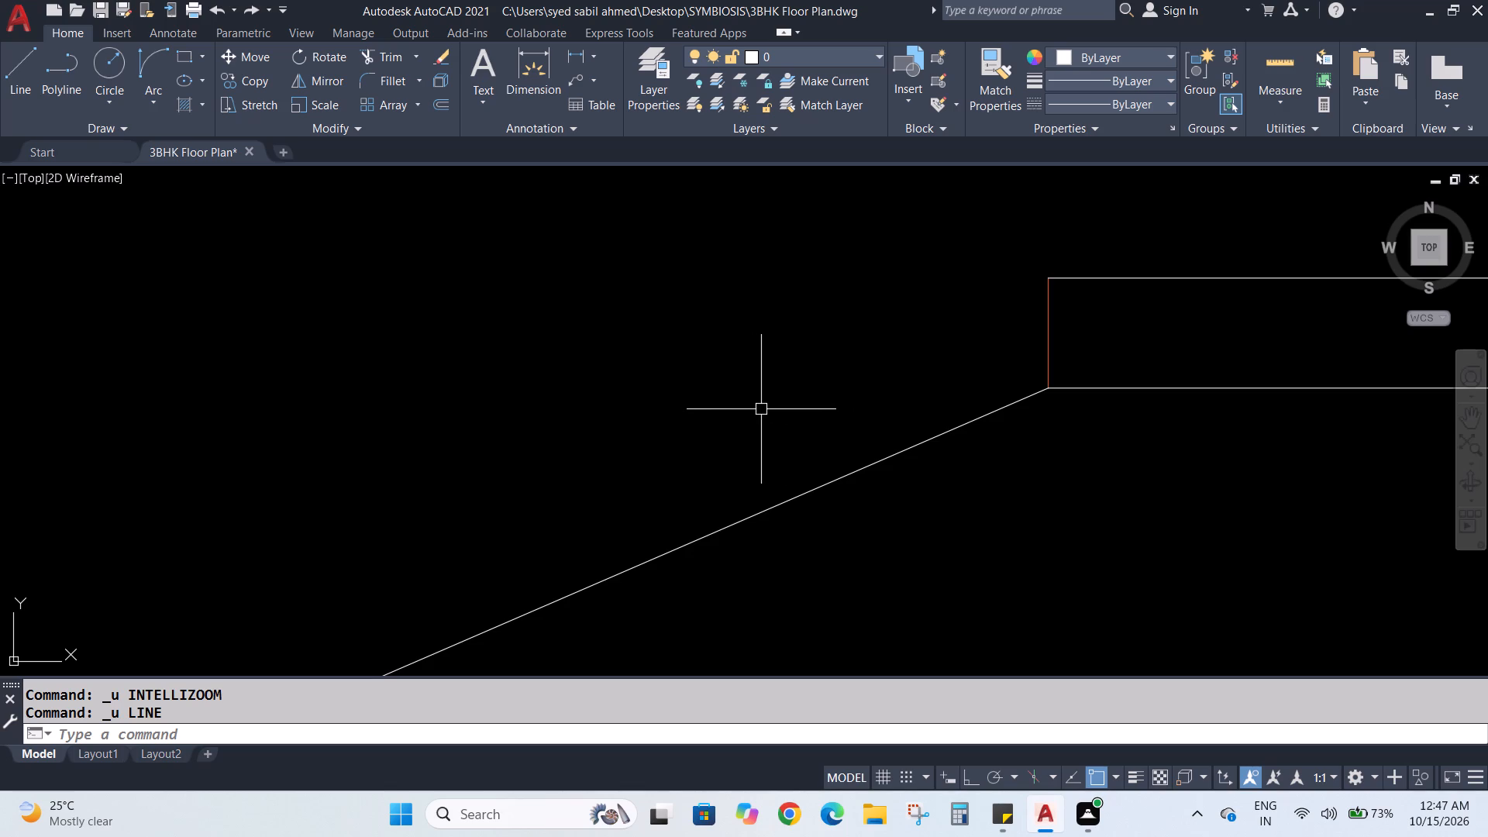
Offset the sloped stair line 6" downward to form the underside of the flight.
scroll(762, 410, "down", 1)
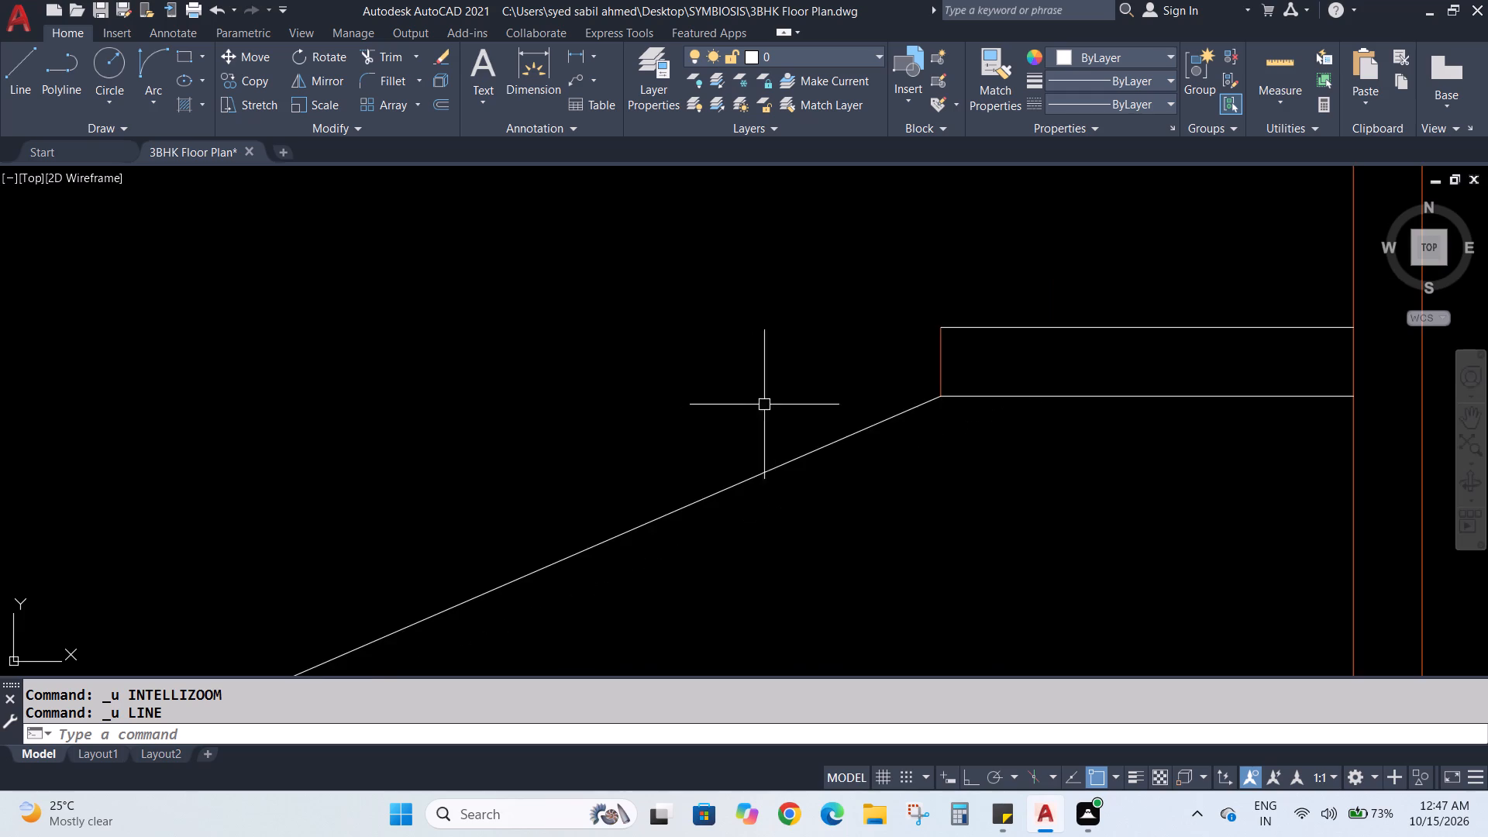
scroll(856, 521, "down", 1)
middle_click_drag(854, 523, 802, 370)
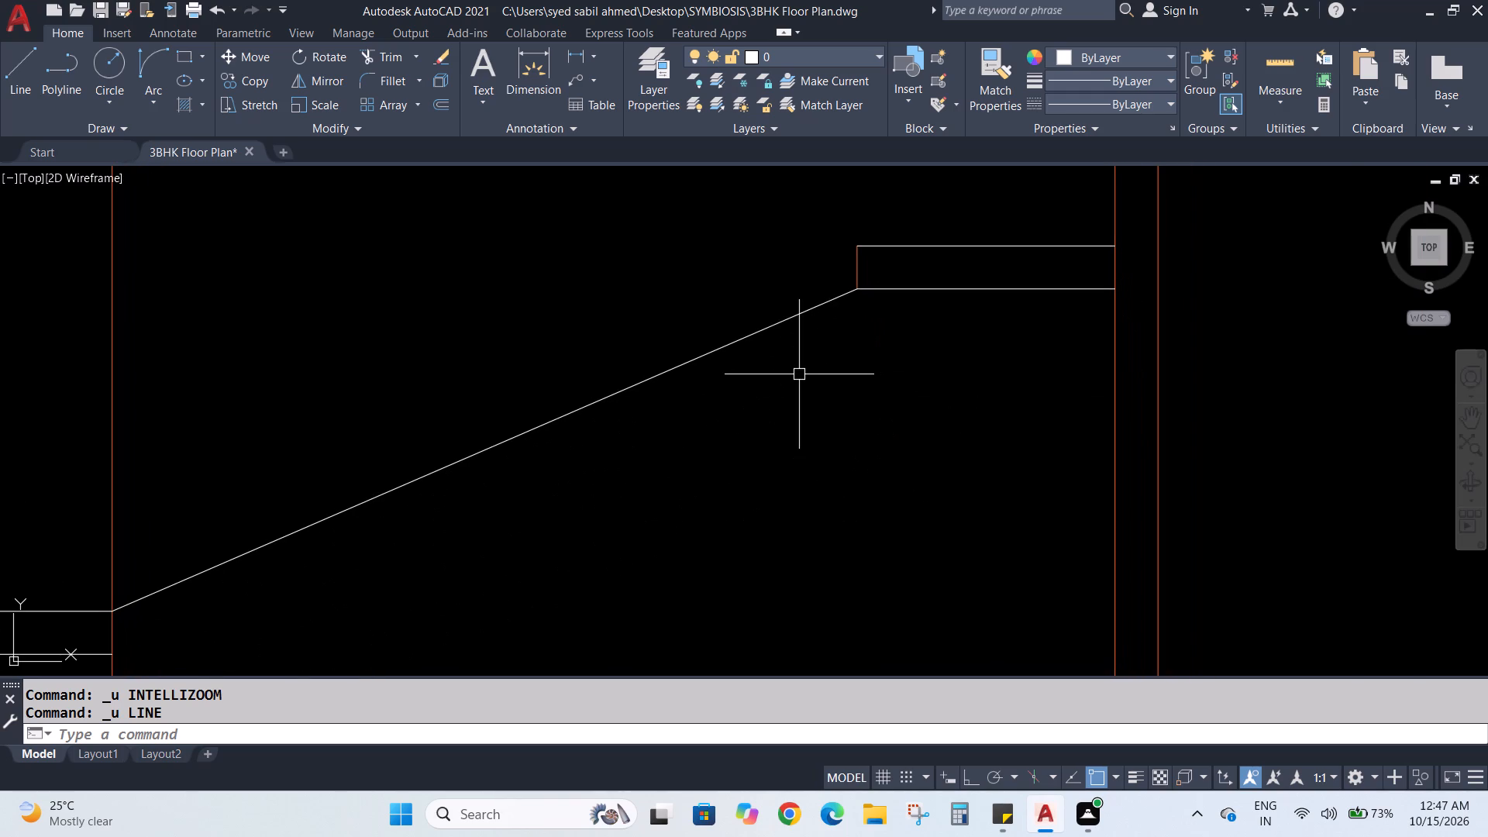
key("o")
key("Return")
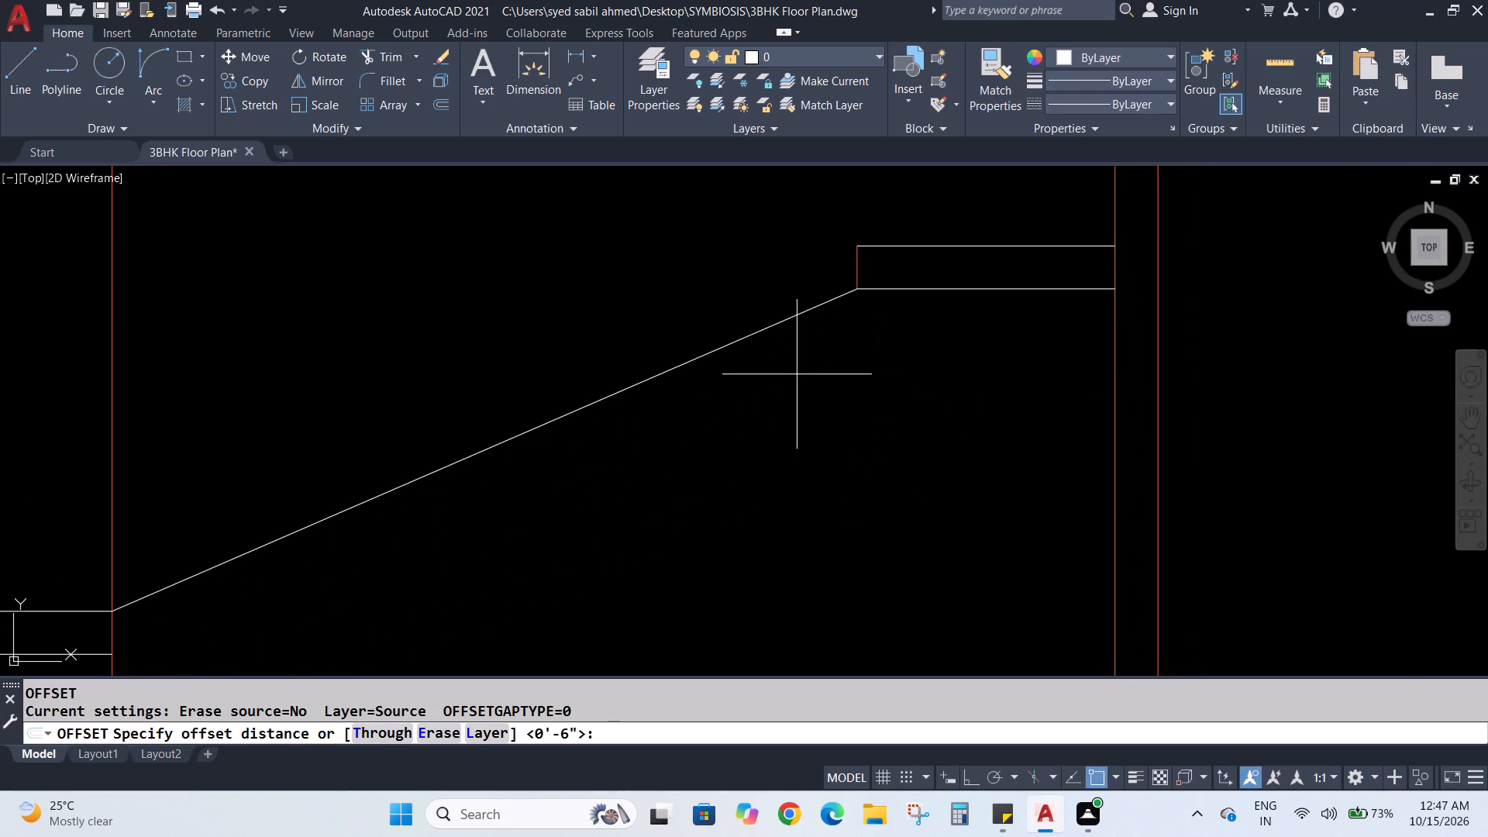
type("6\"")
key("Return")
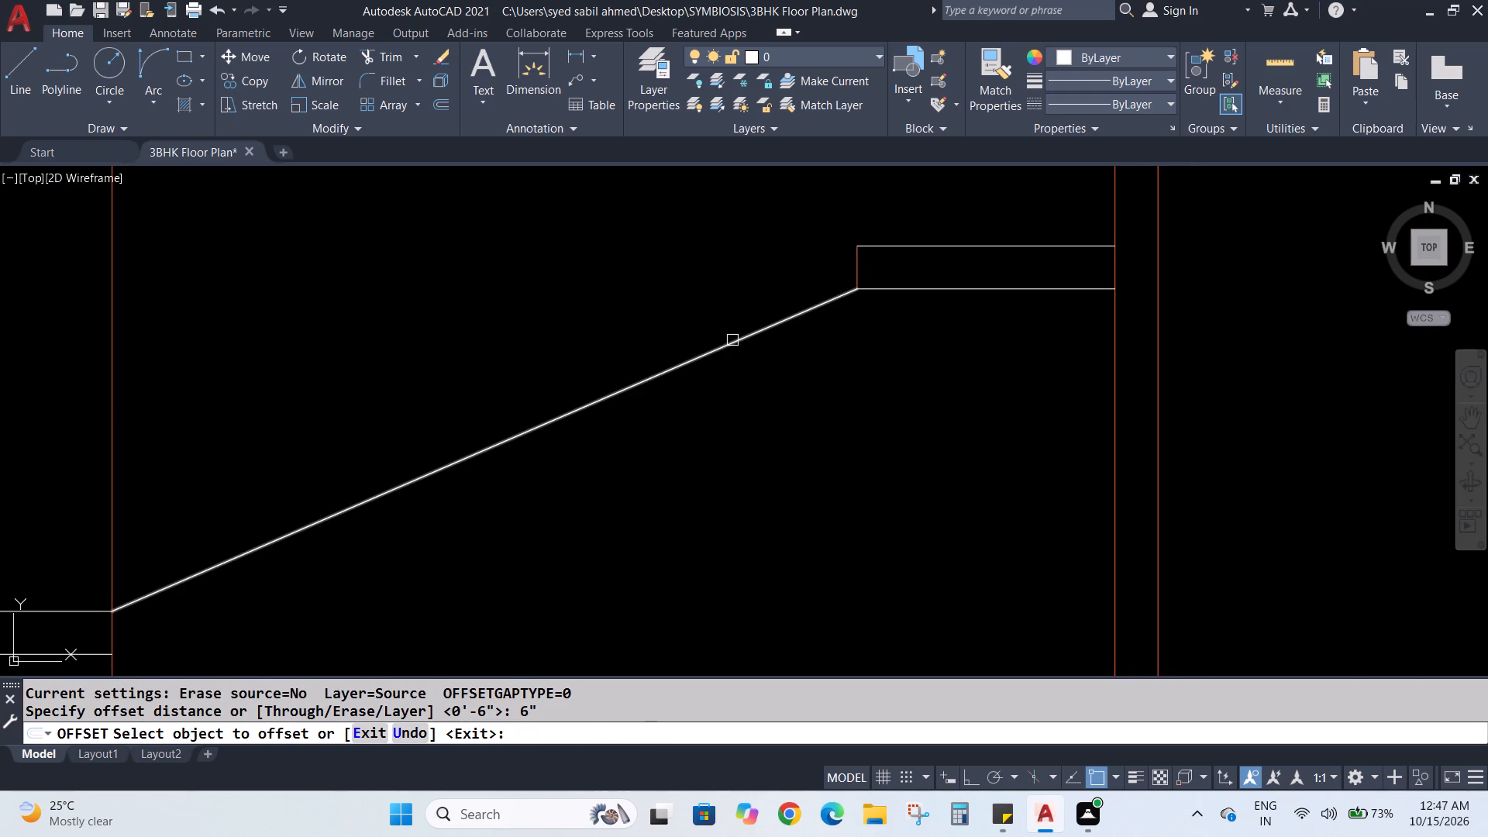
left_click(732, 346)
left_click(761, 383)
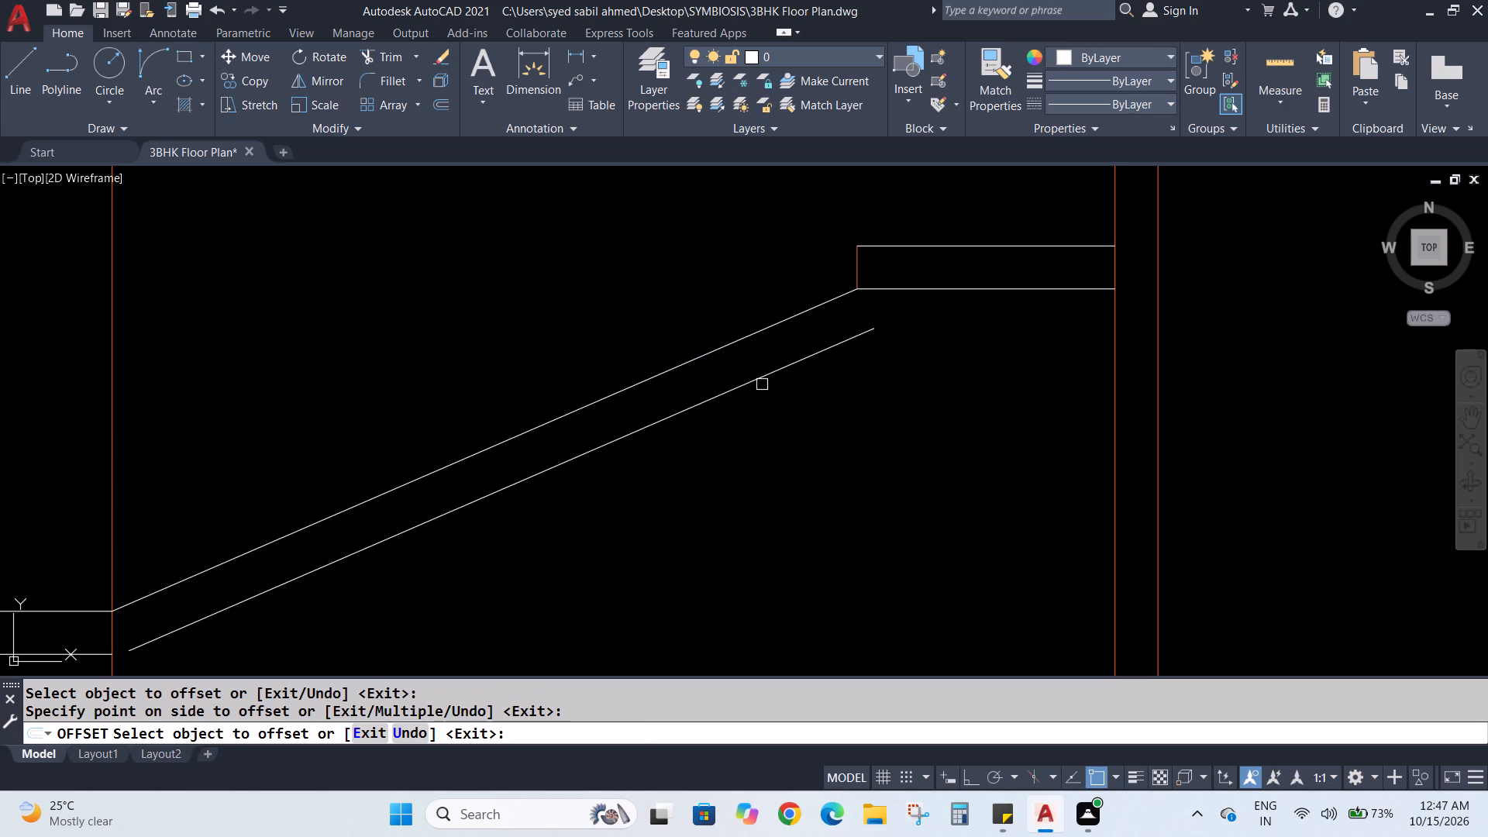
key("Escape")
key("Escape")
Extend the lower flight line up to the landing slab's underside and down to the entry bay's vertical line.
type("ex")
key("Return")
left_click(763, 379)
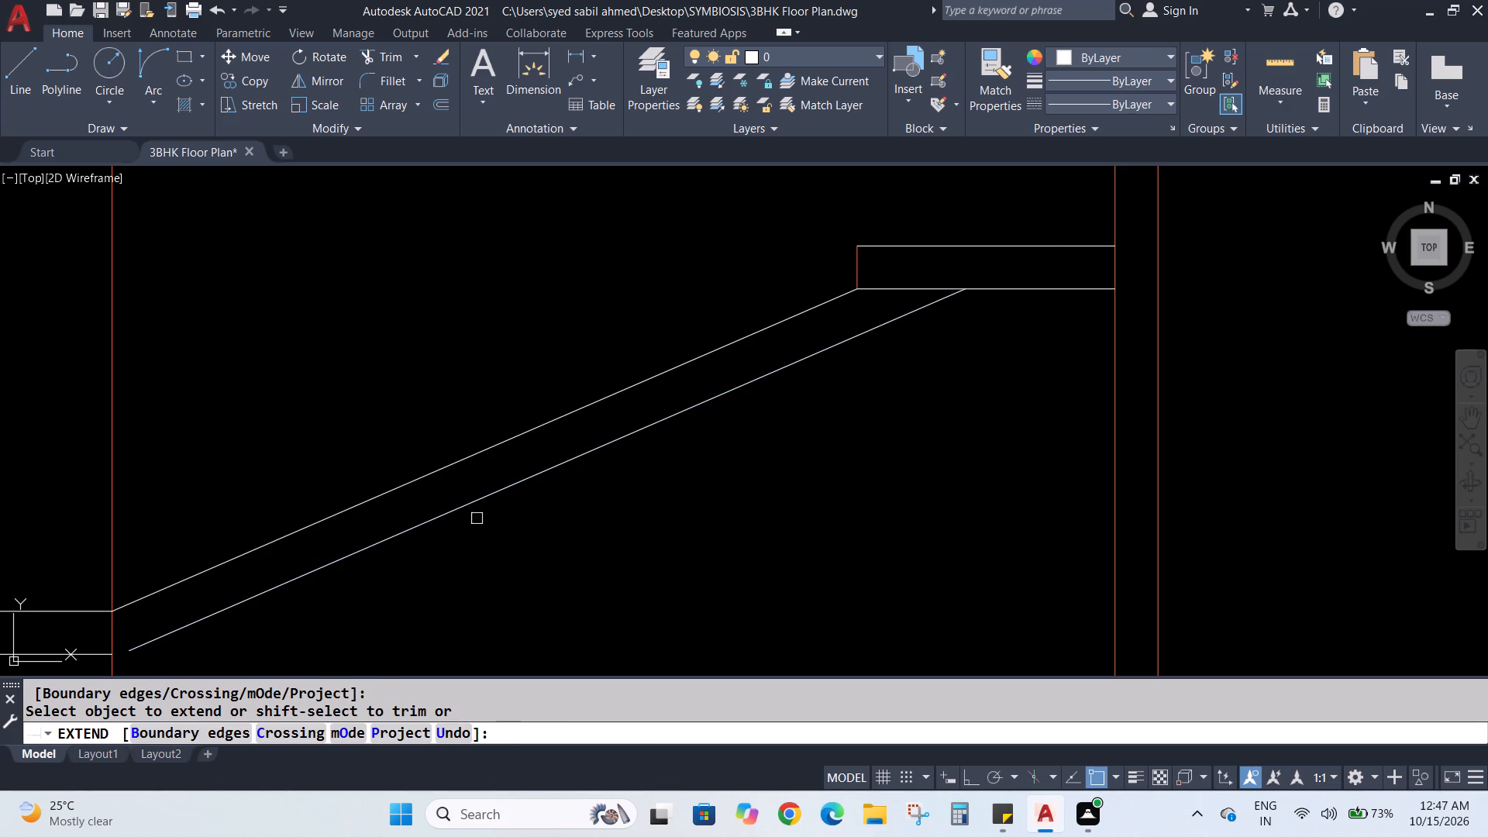
left_click(192, 621)
key("Escape")
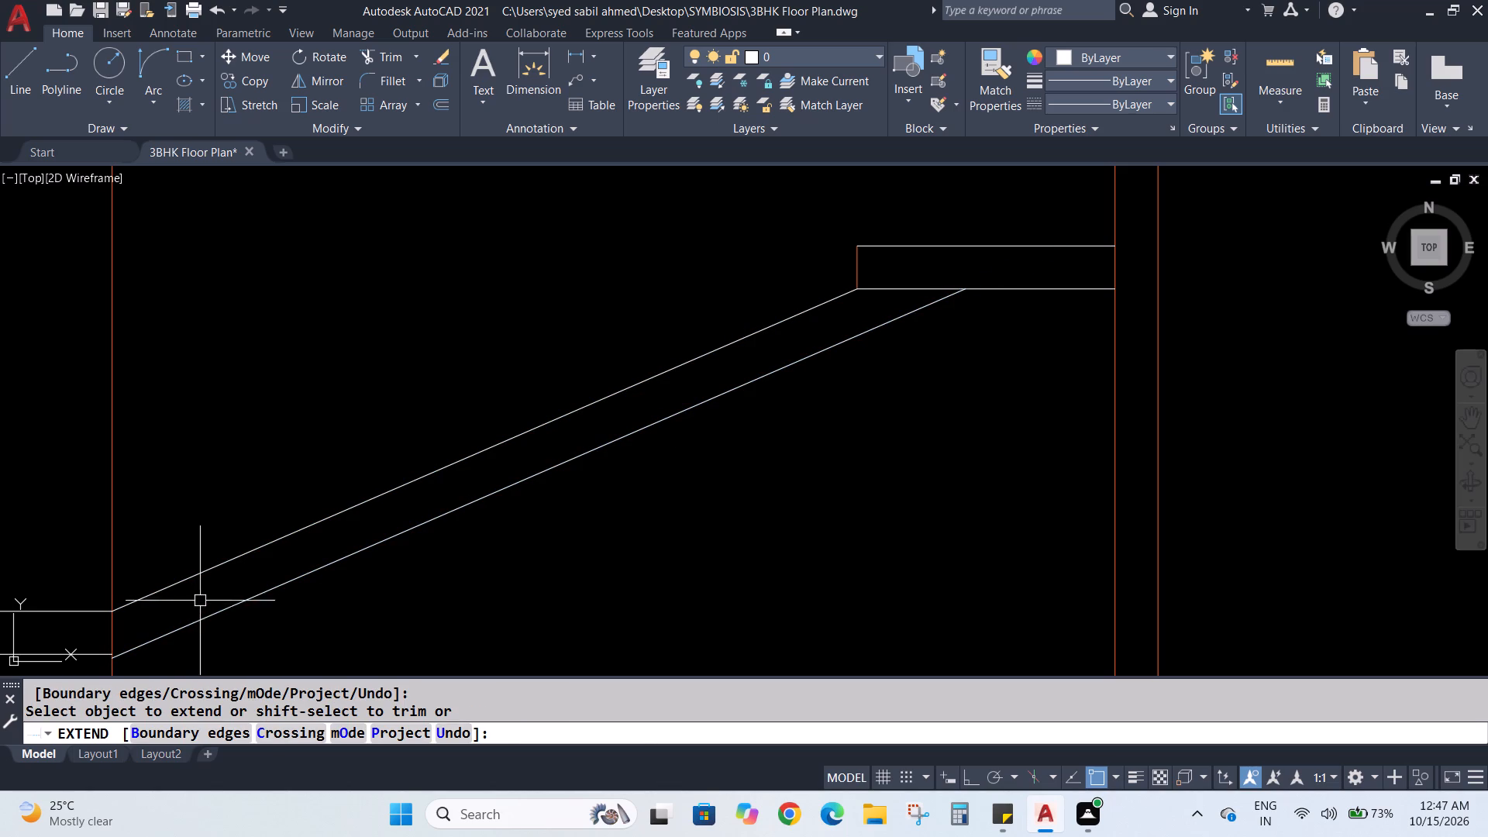
key("Escape")
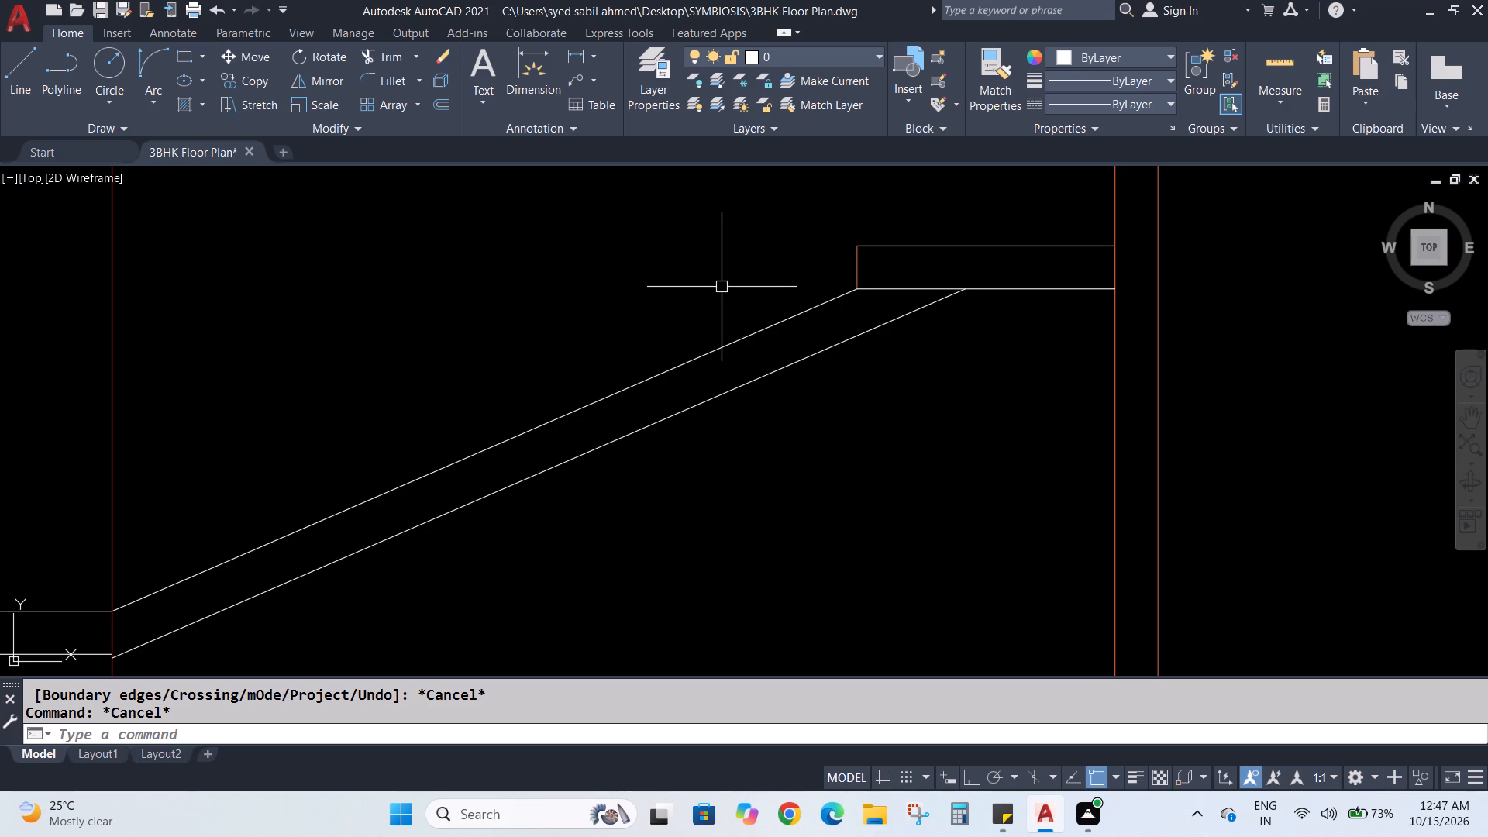
Erase the six horizontal tread lines crossing the turning section between the two stair flights in the floor plan.
scroll(722, 287, "up", 1)
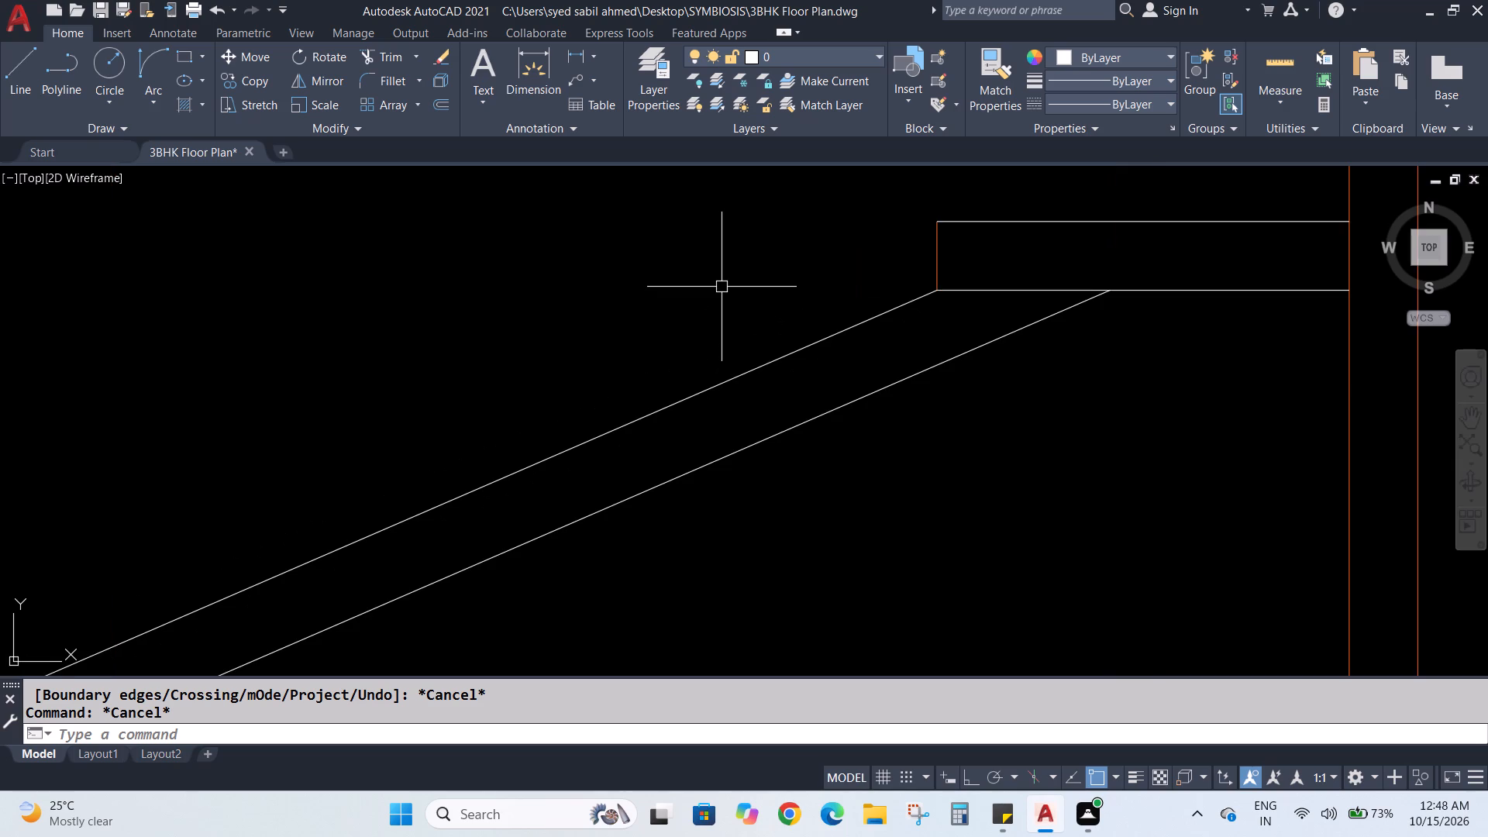
scroll(719, 290, "down", 2)
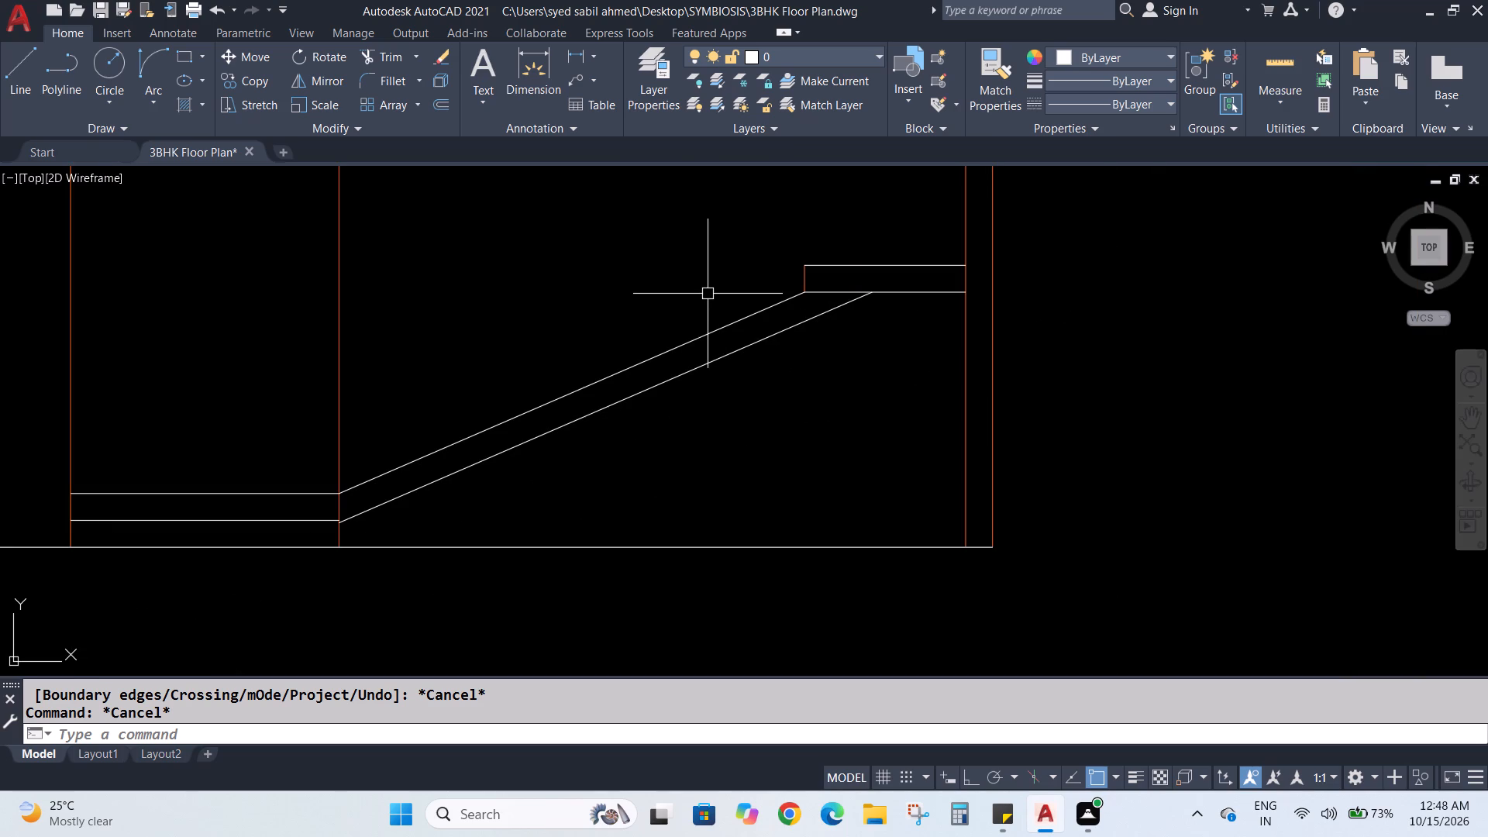
scroll(698, 308, "down", 3)
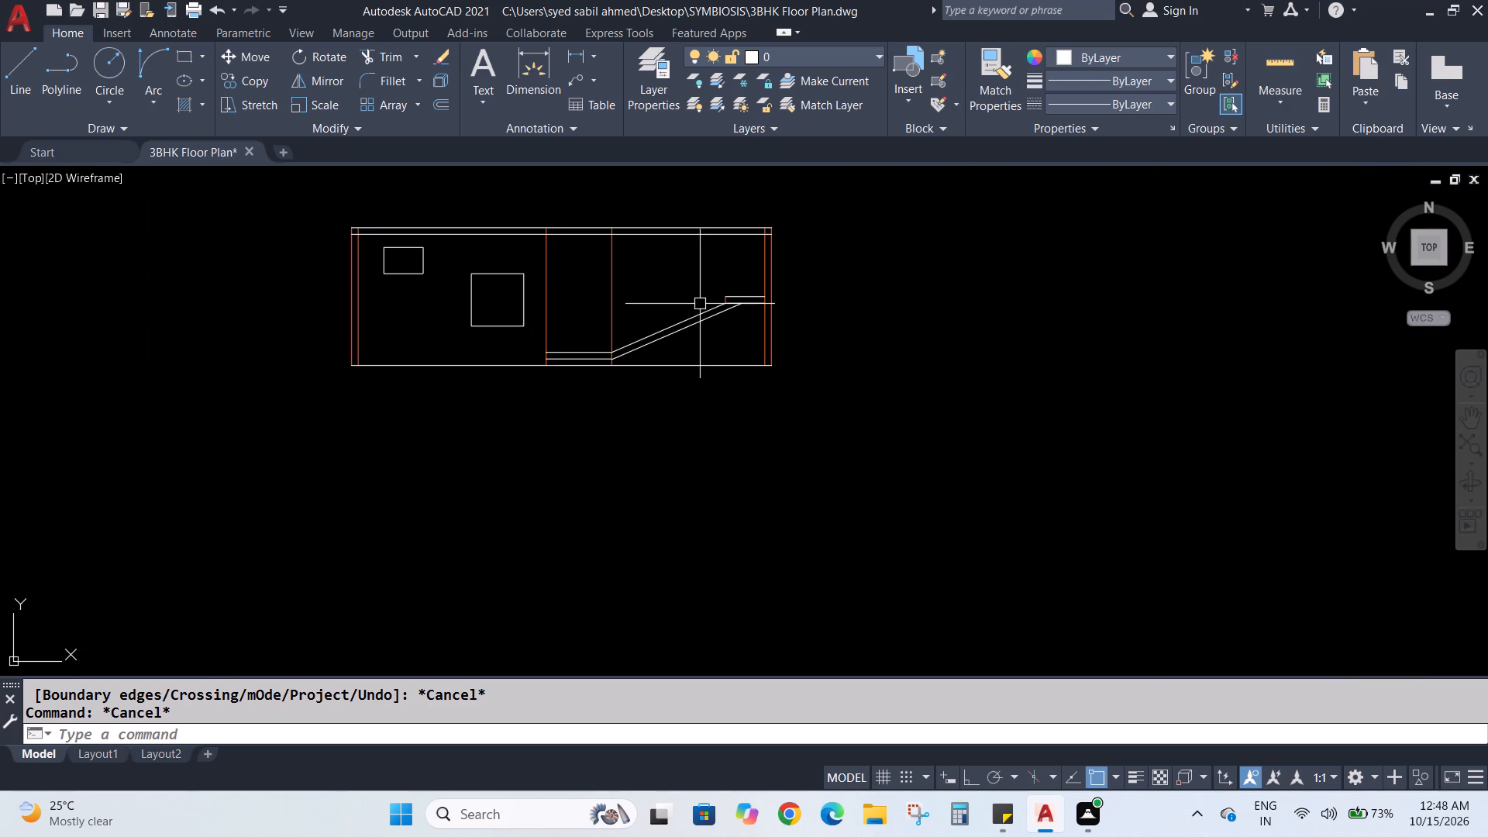
scroll(699, 289, "down", 3)
scroll(682, 218, "up", 3)
scroll(714, 278, "up", 1)
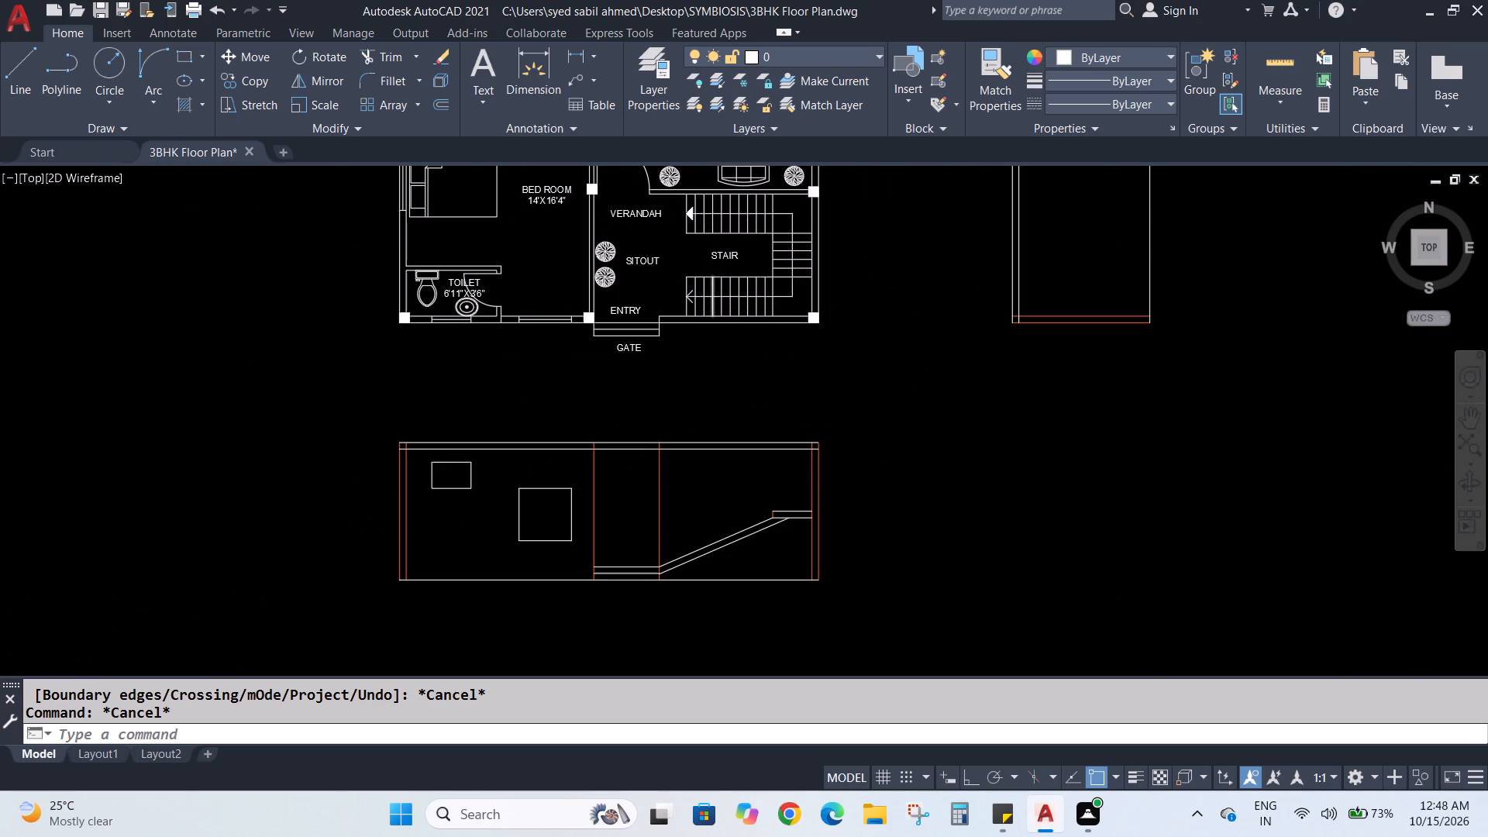
scroll(711, 289, "down", 1)
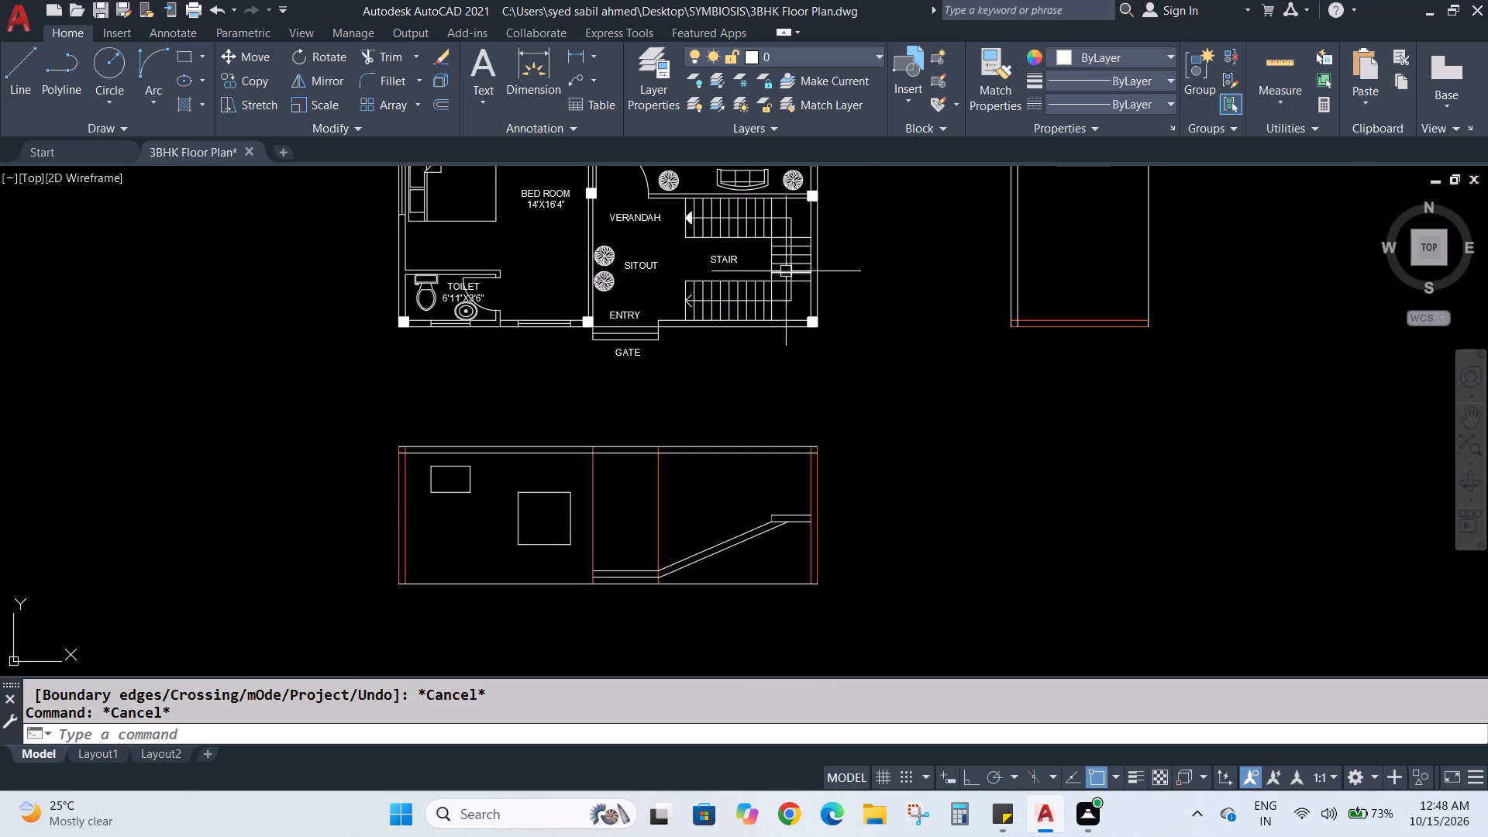
scroll(786, 271, "up", 2)
scroll(804, 269, "down", 2)
scroll(811, 243, "up", 3)
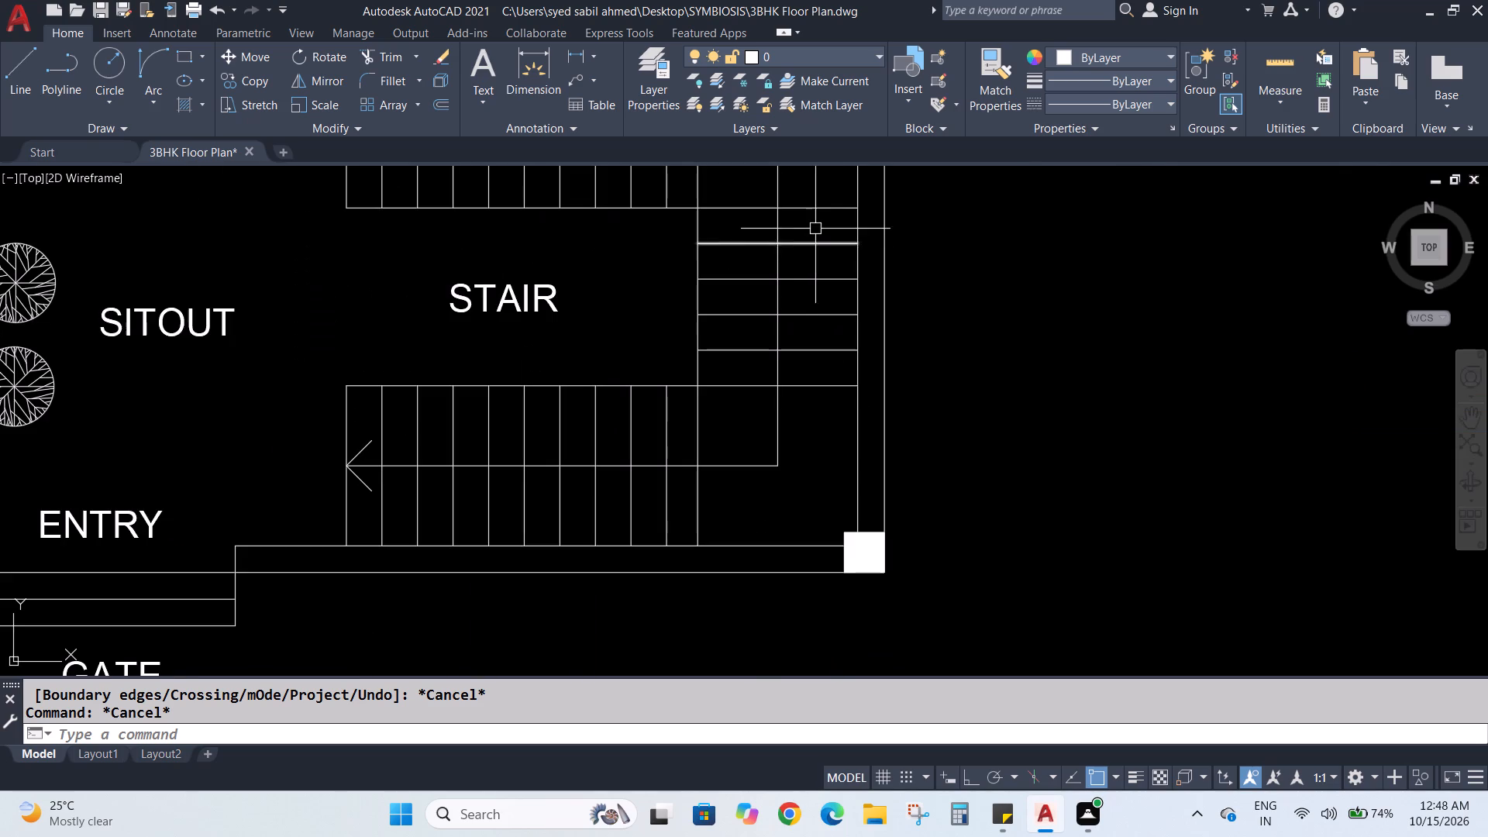
left_click(818, 211)
key("Delete")
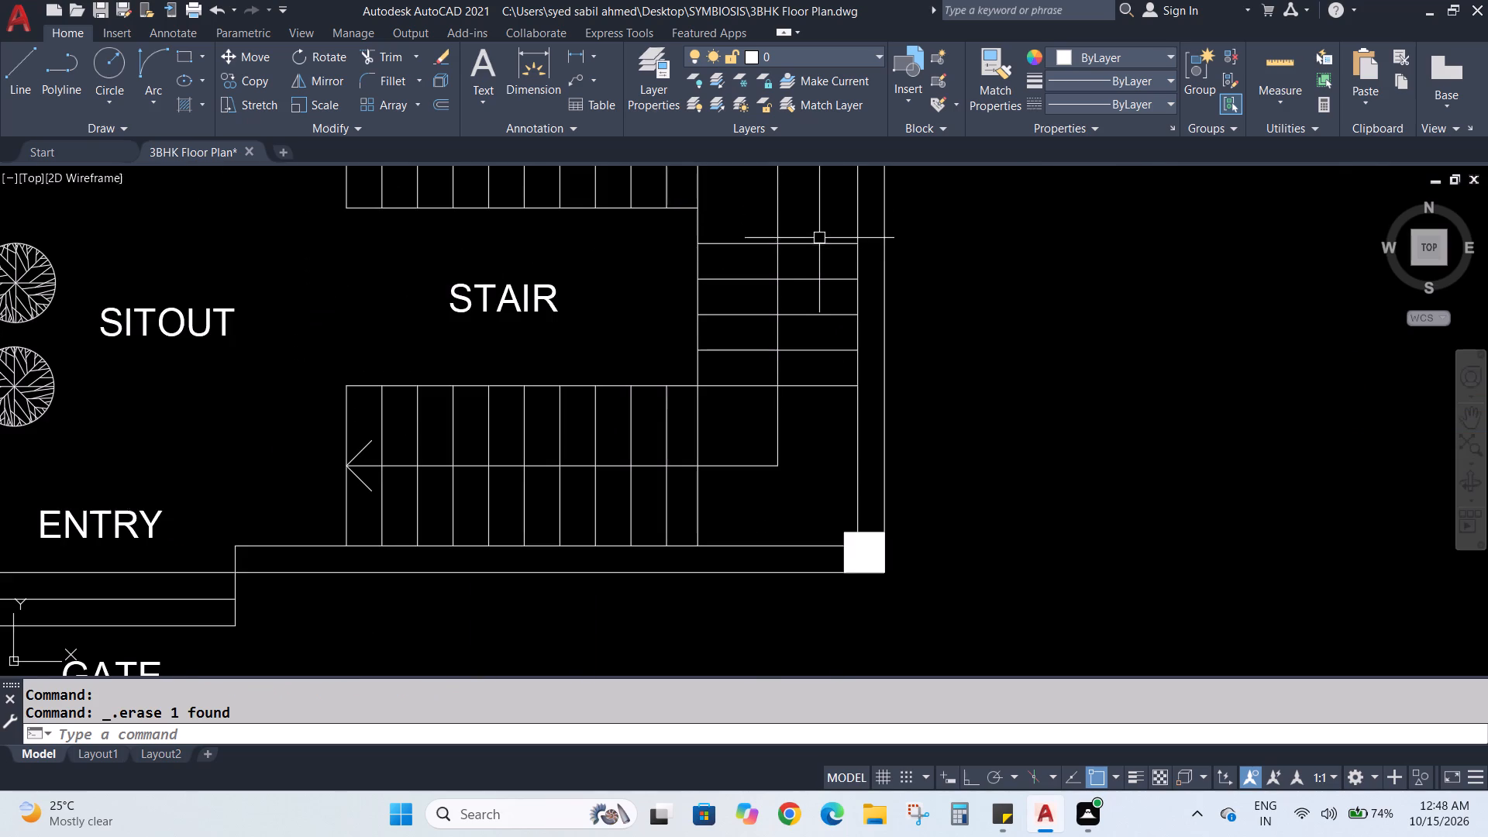
left_click(820, 243)
key("Delete")
left_click(817, 279)
key("Delete")
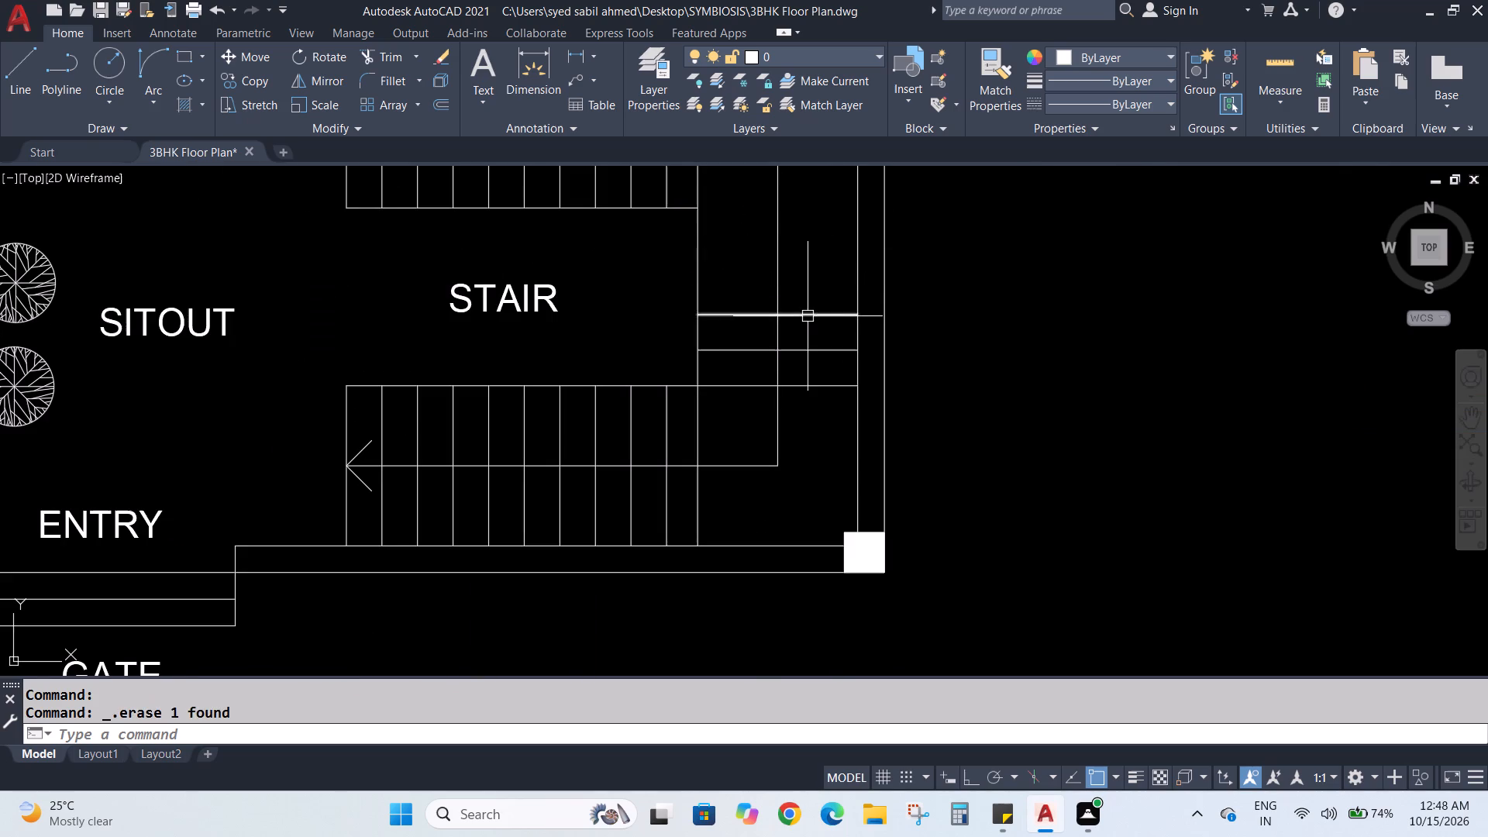
left_click(808, 316)
key("Delete")
left_click(811, 353)
key("Delete")
left_click(811, 388)
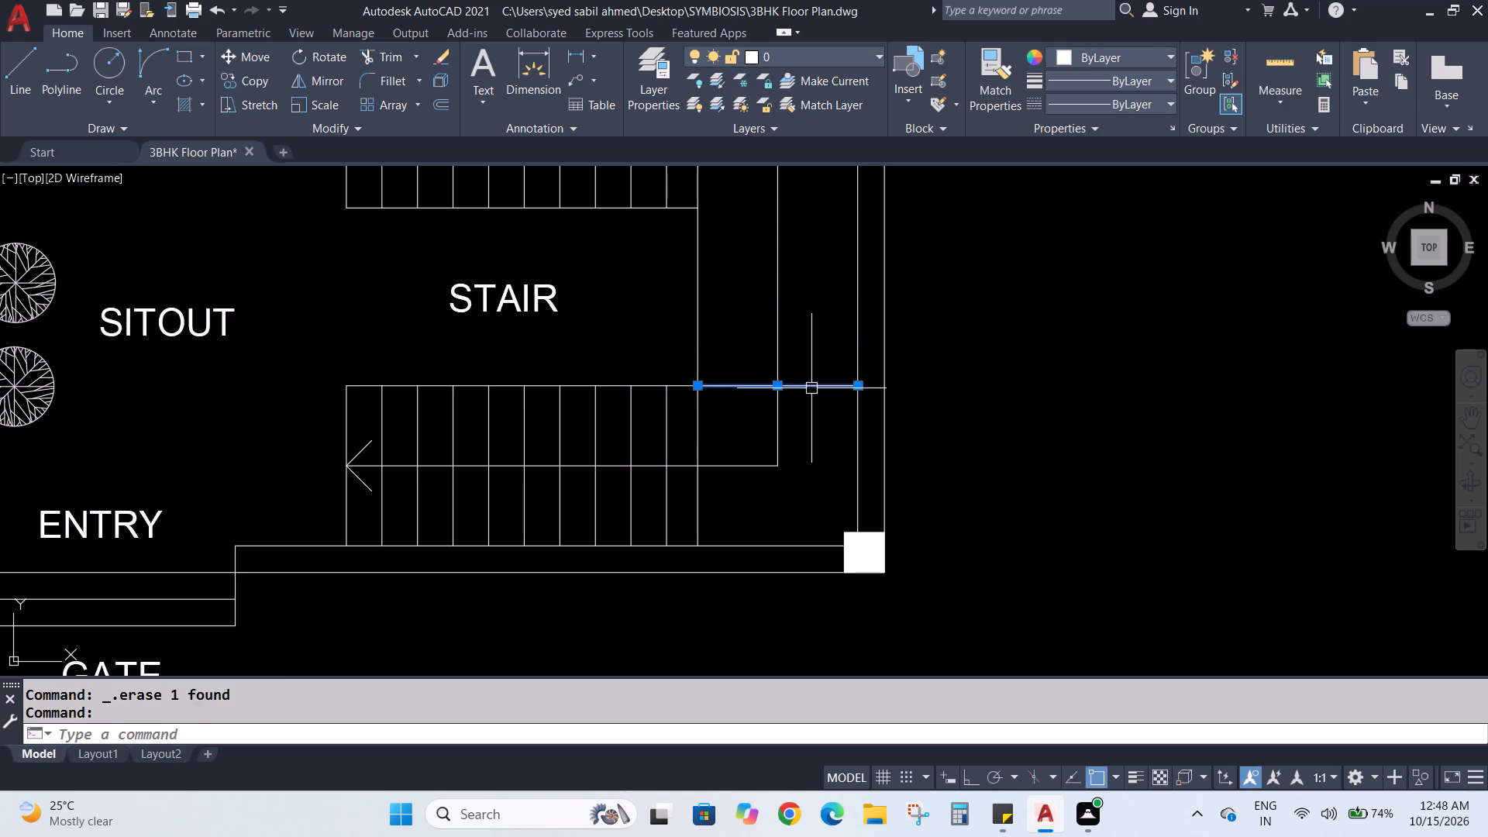
key("Delete")
scroll(814, 371, "down", 3)
scroll(787, 463, "down", 1)
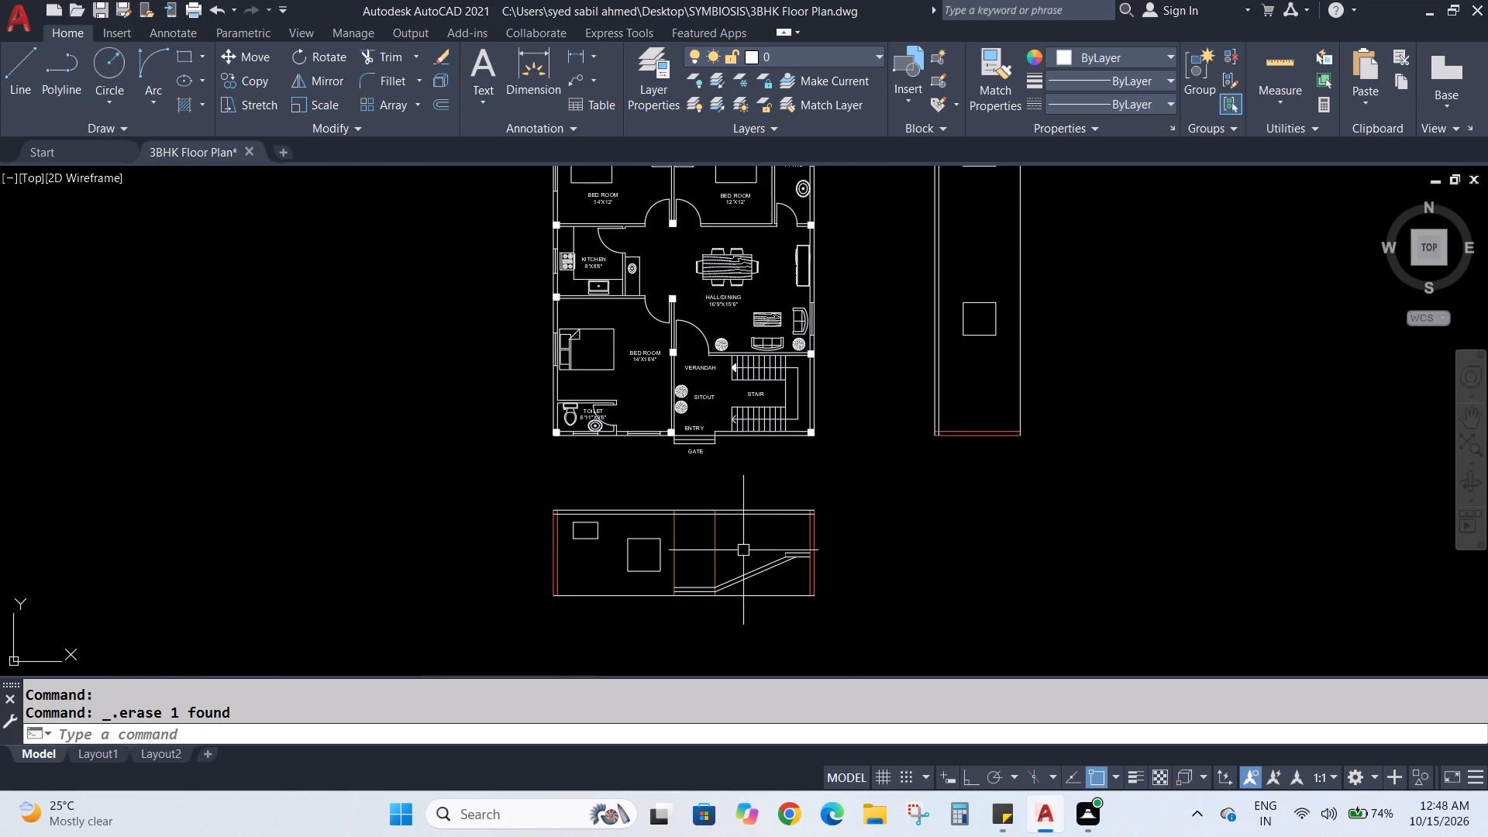
Draw a 6" horizontal tread outward from the landing slab's lower corner and a vertical riser down to the sloped stair line.
scroll(743, 550, "up", 3)
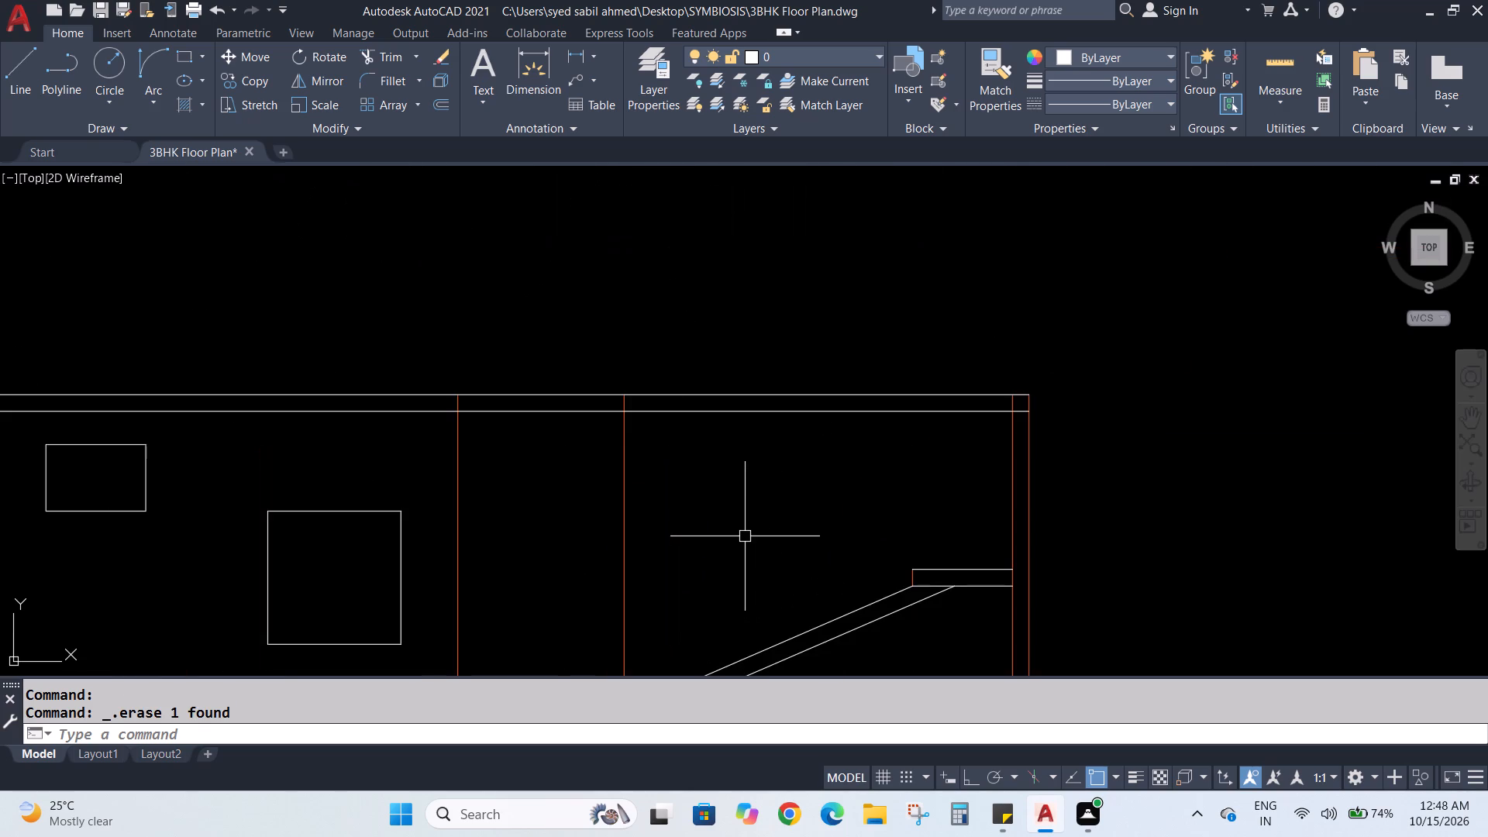
scroll(745, 534, "down", 1)
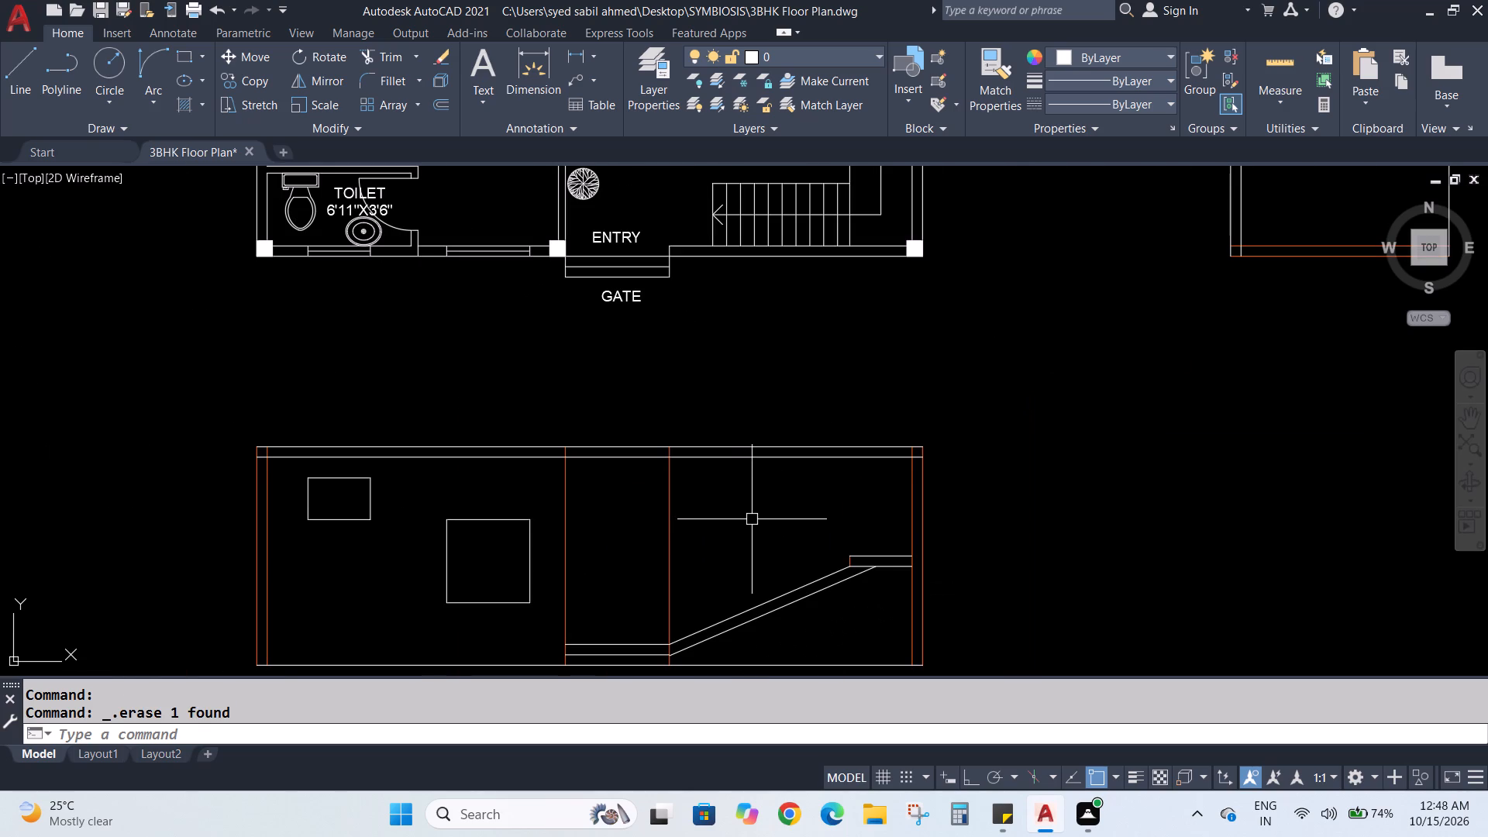
middle_click_drag(756, 519, 759, 436)
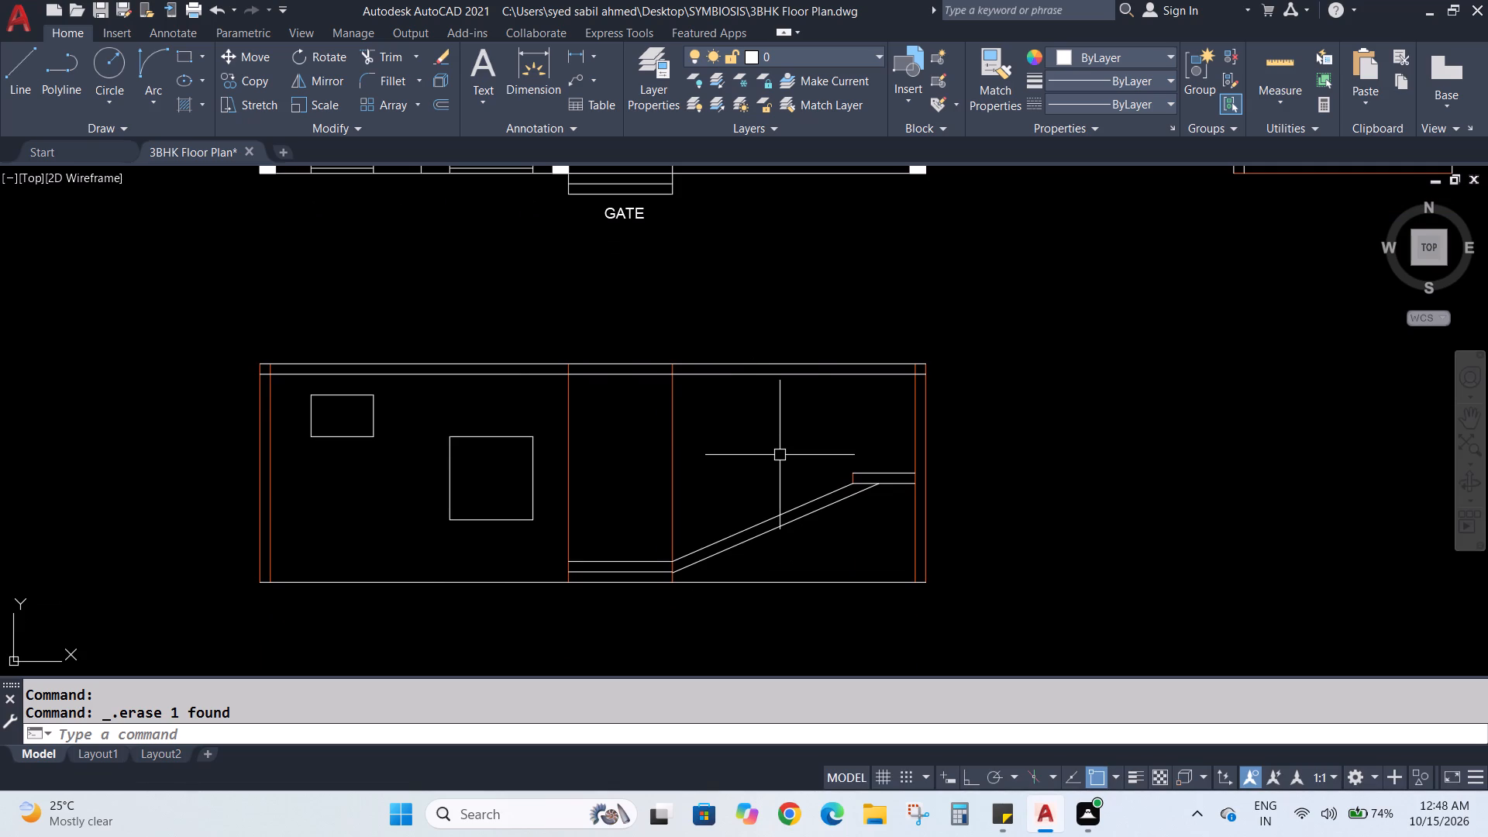
key("Escape")
key("Escape")
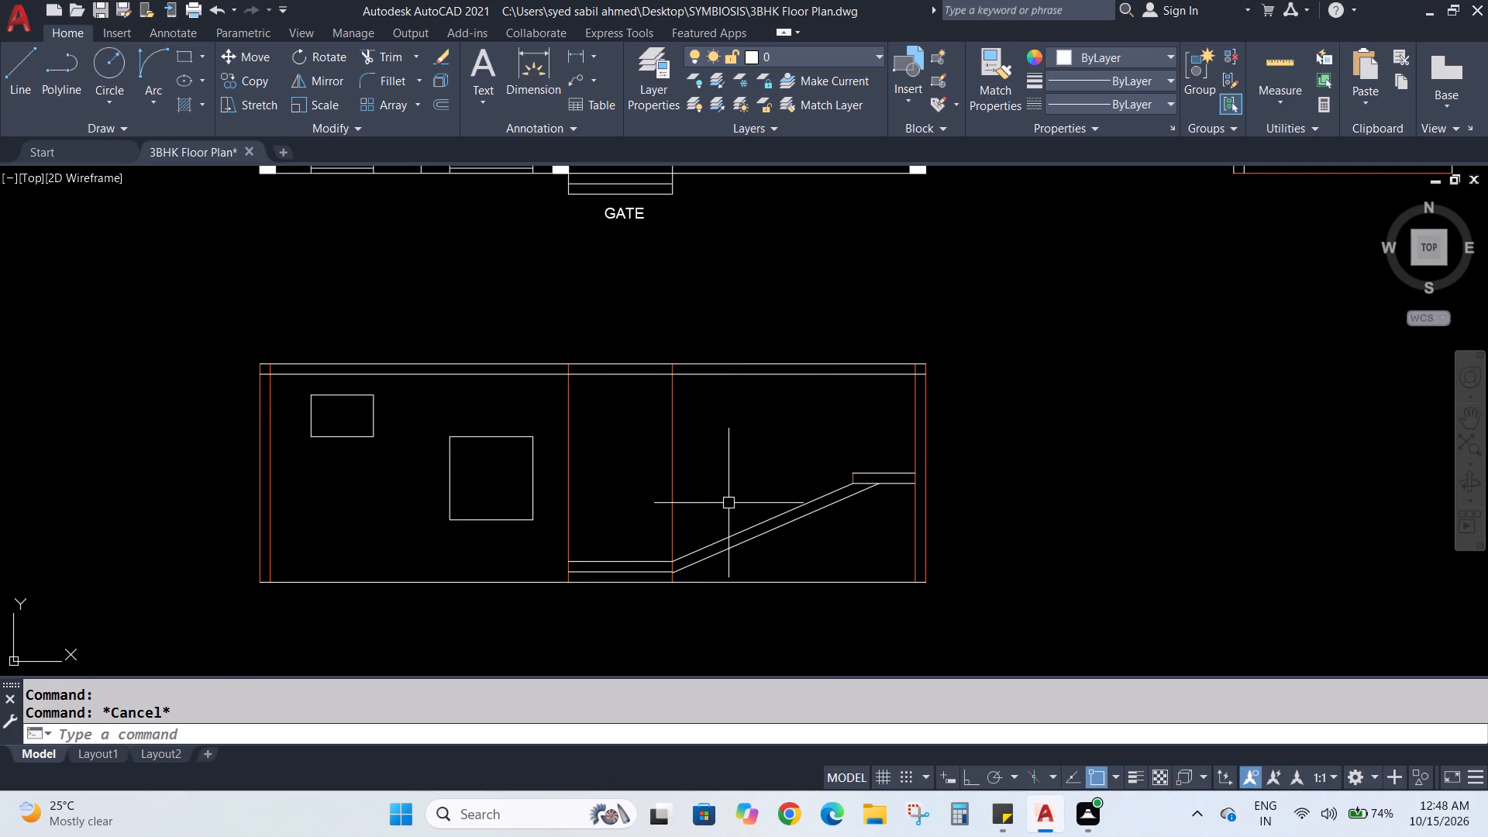
scroll(728, 503, "up", 1)
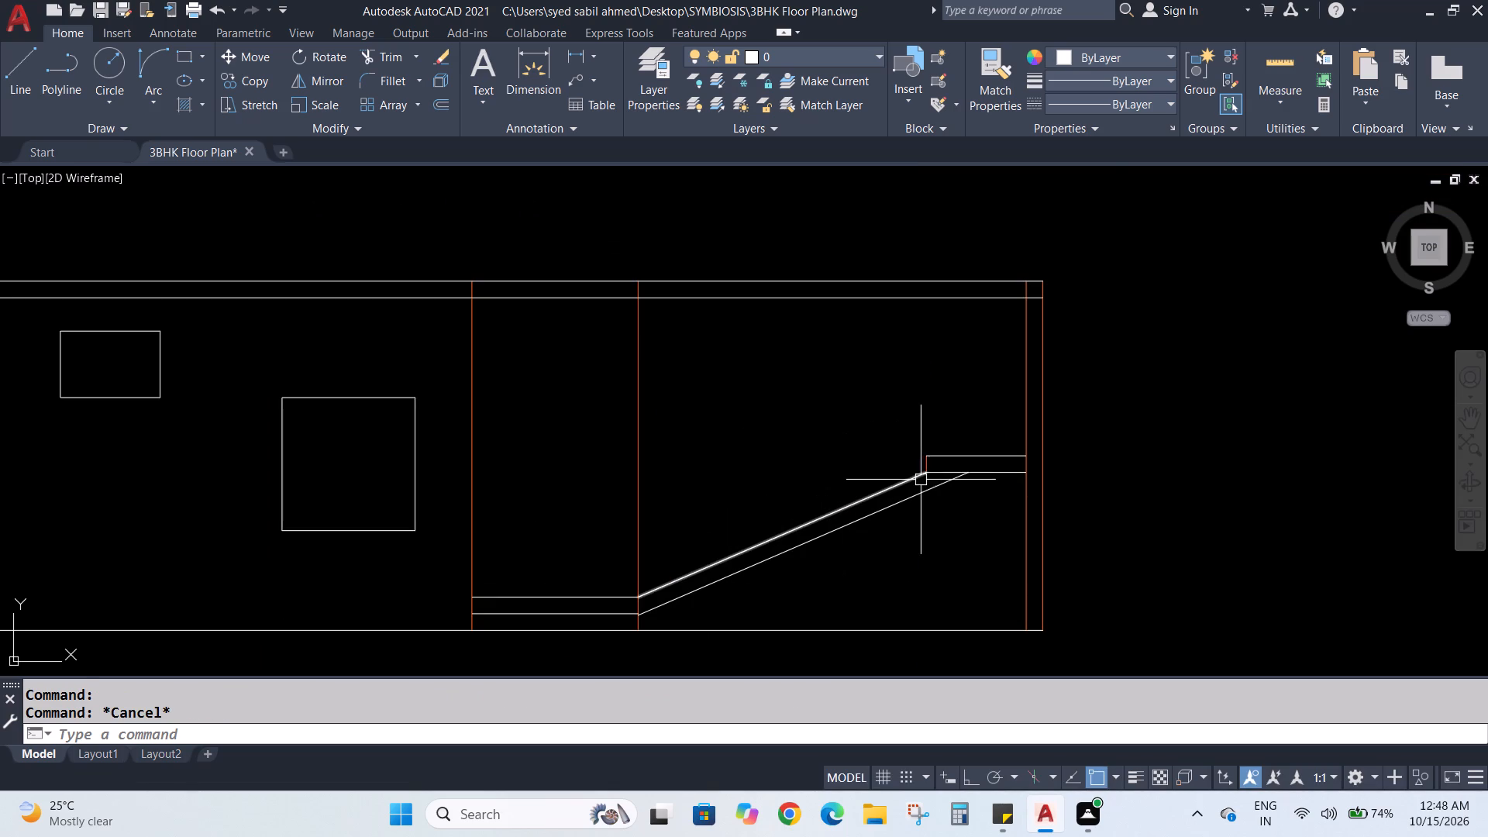
scroll(923, 479, "up", 2)
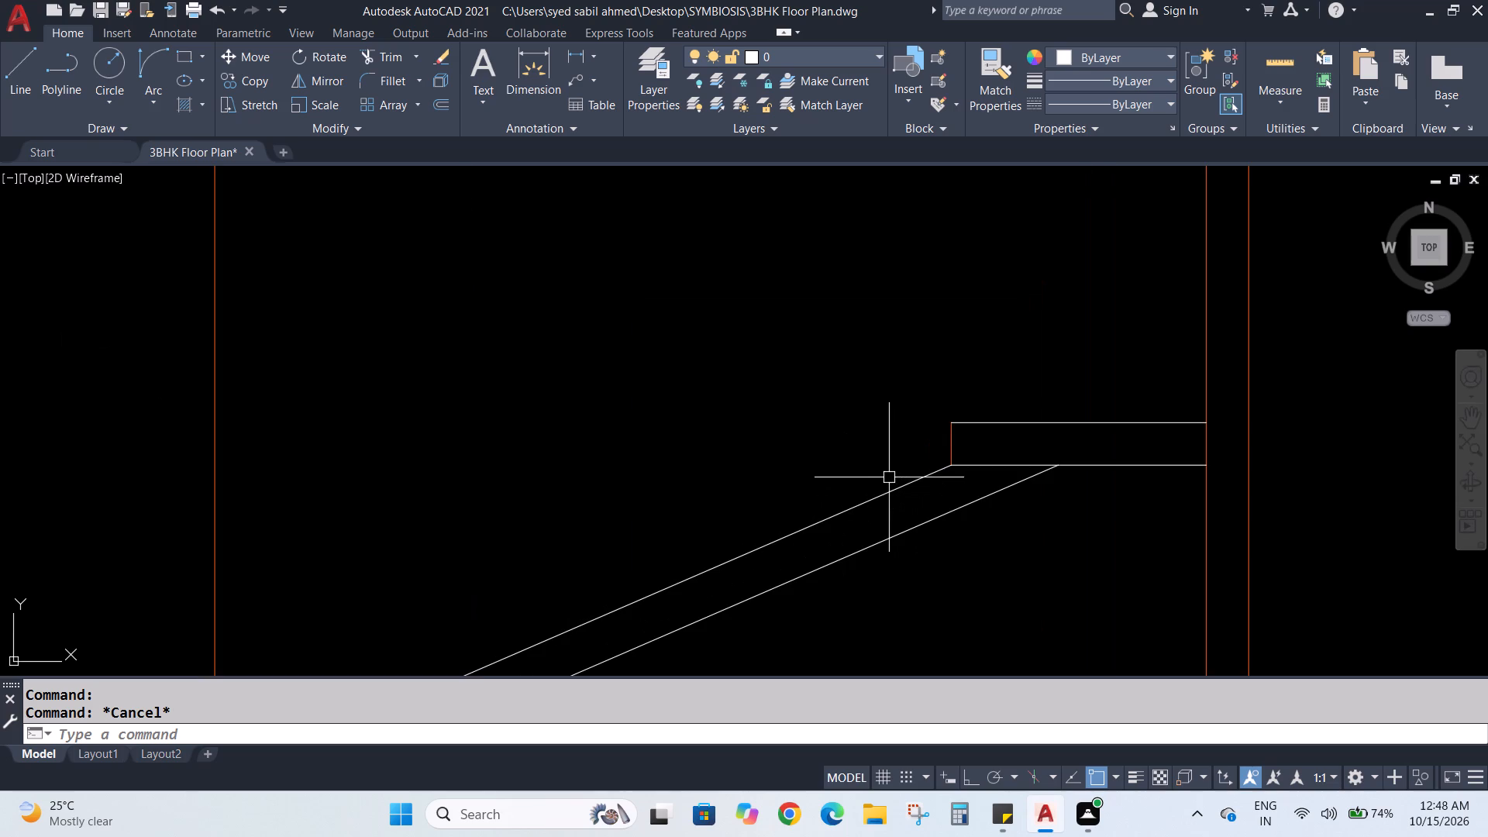
key("l")
key("Return")
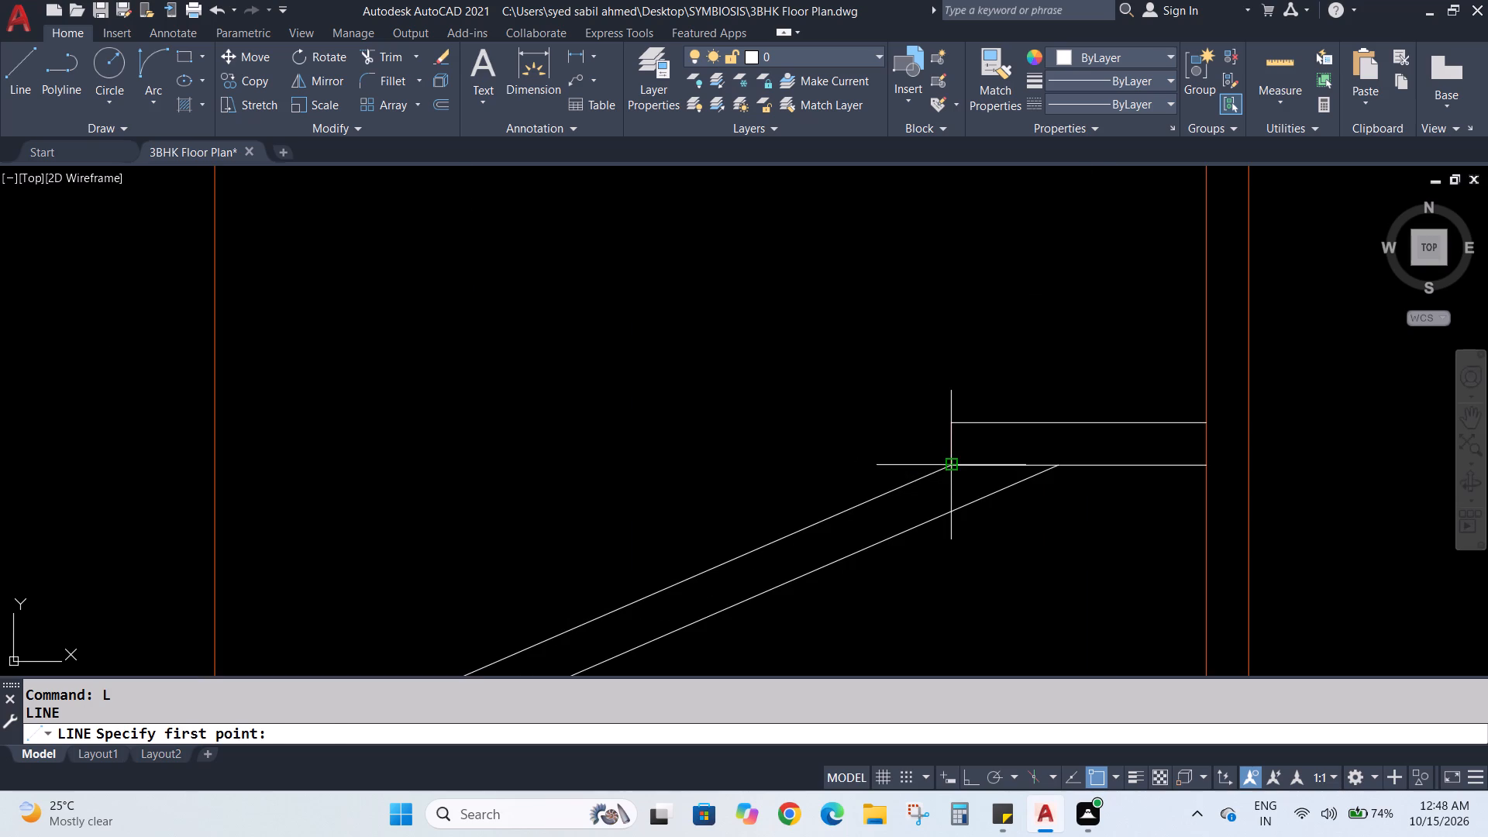
left_click(946, 462)
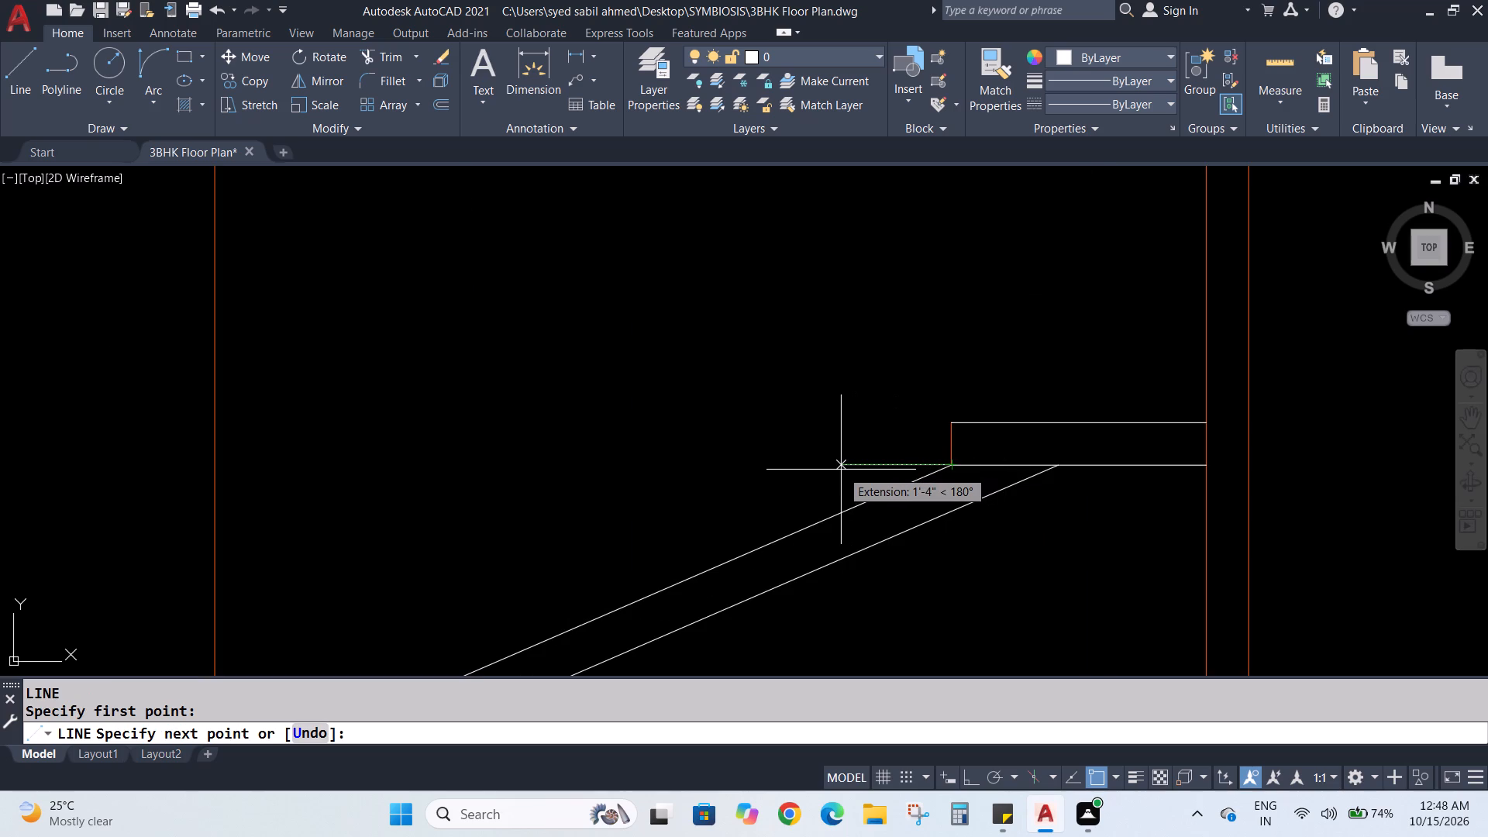
type("6\"")
key("Return")
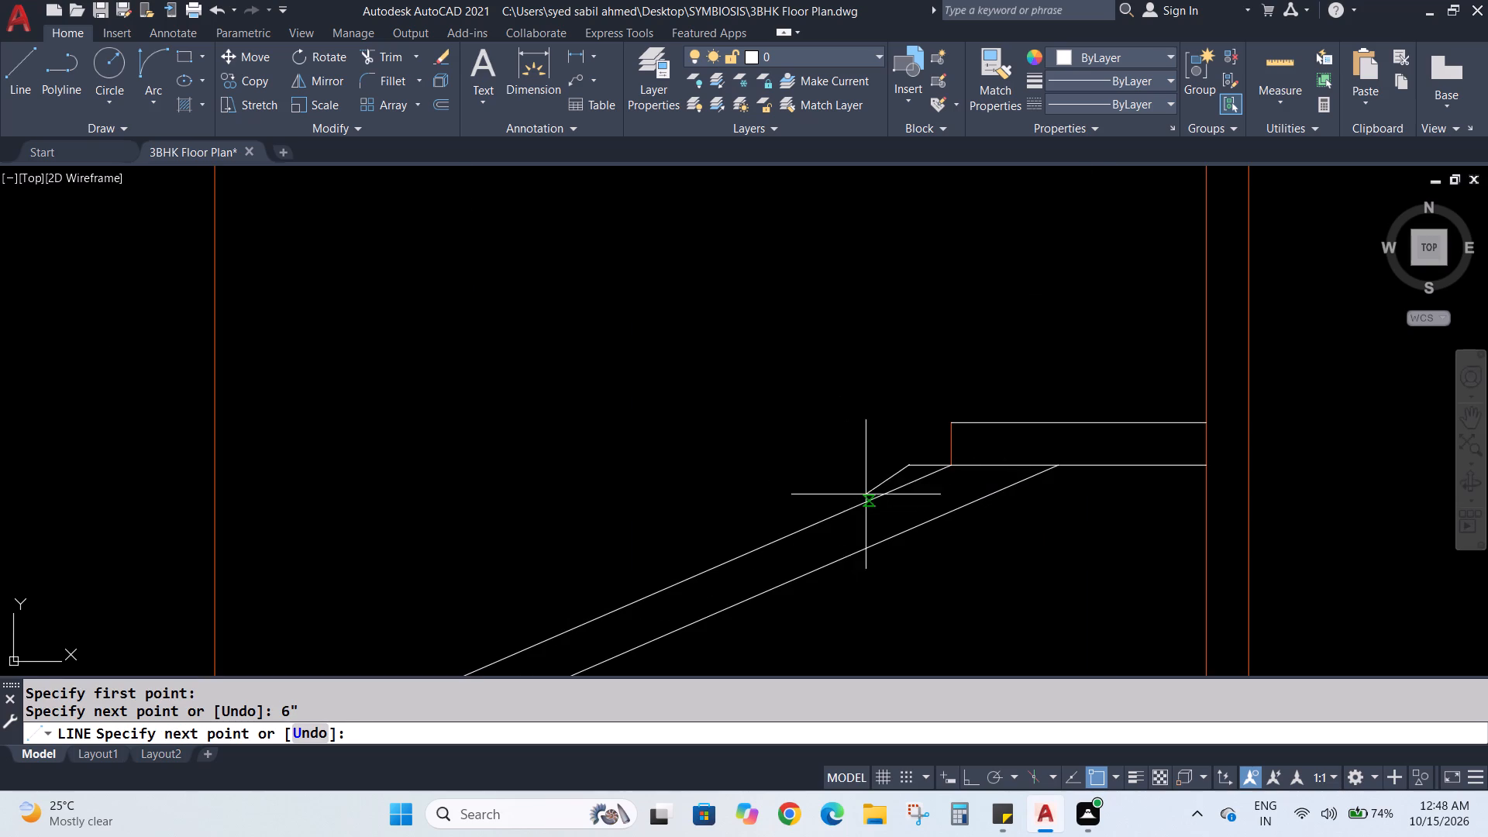
scroll(877, 480, "up", 3)
scroll(997, 492, "up", 3)
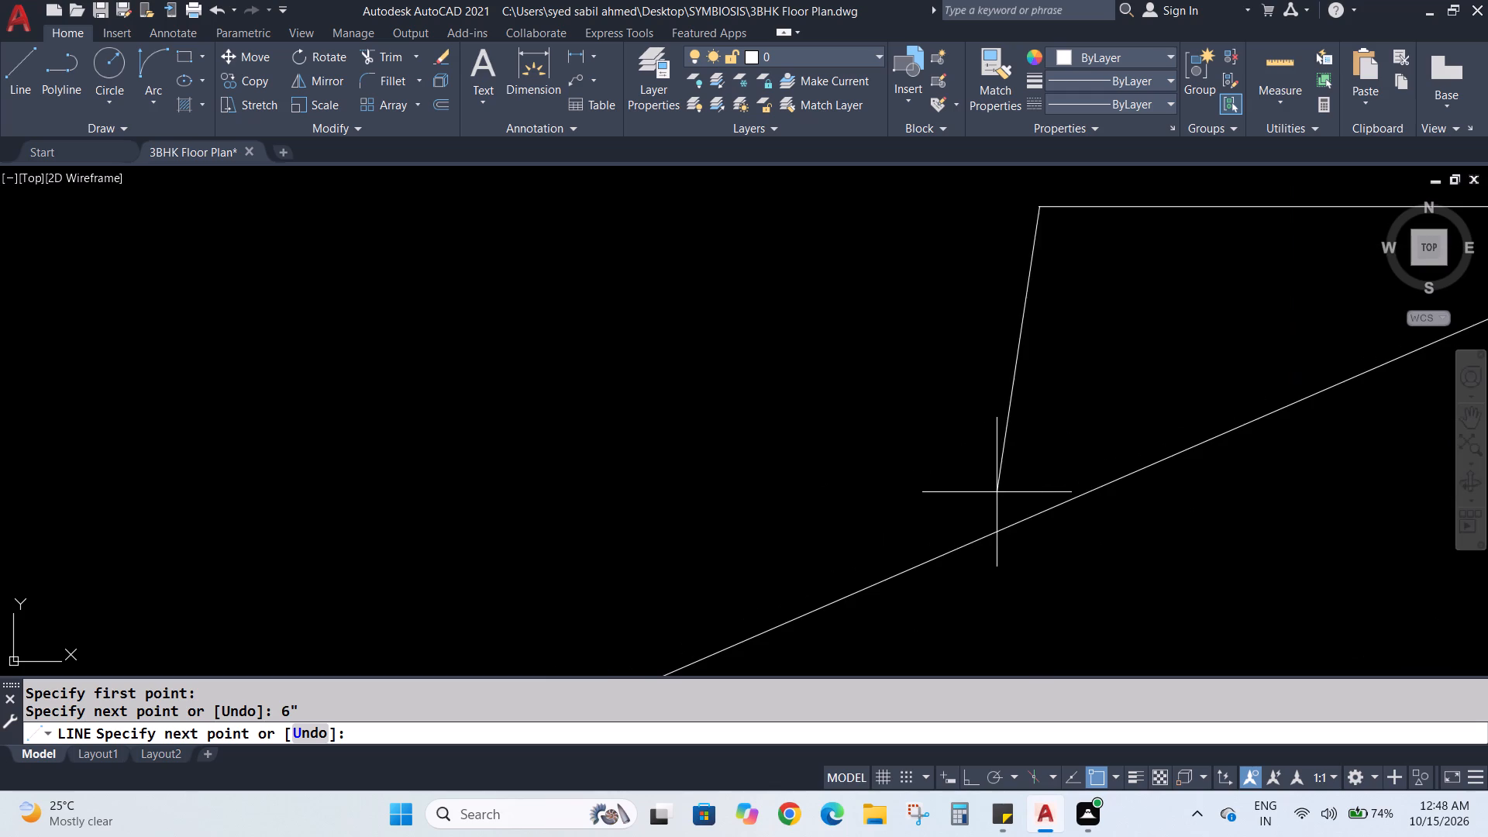
left_click(965, 776)
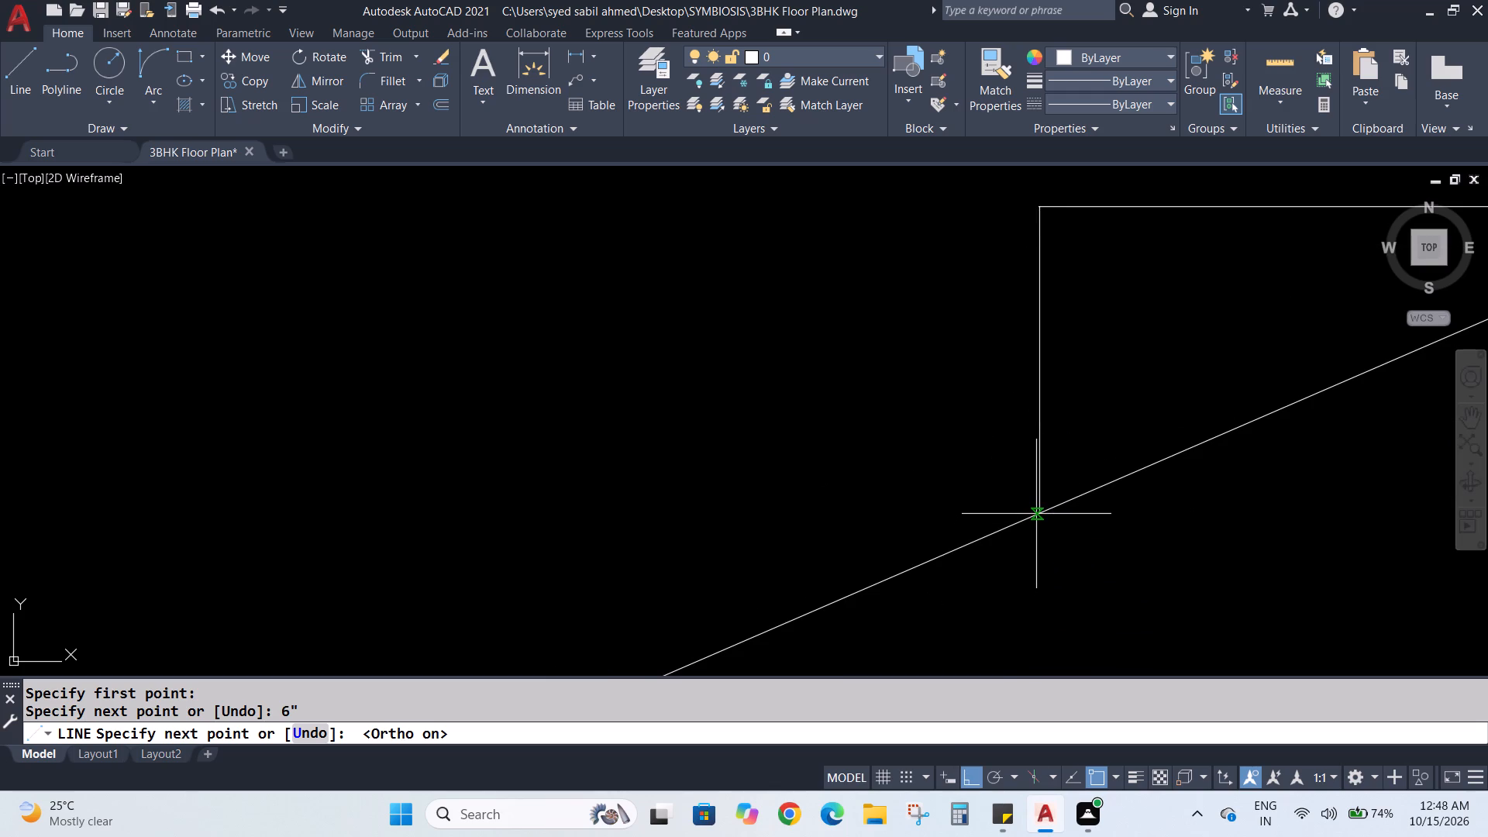
left_click(1039, 509)
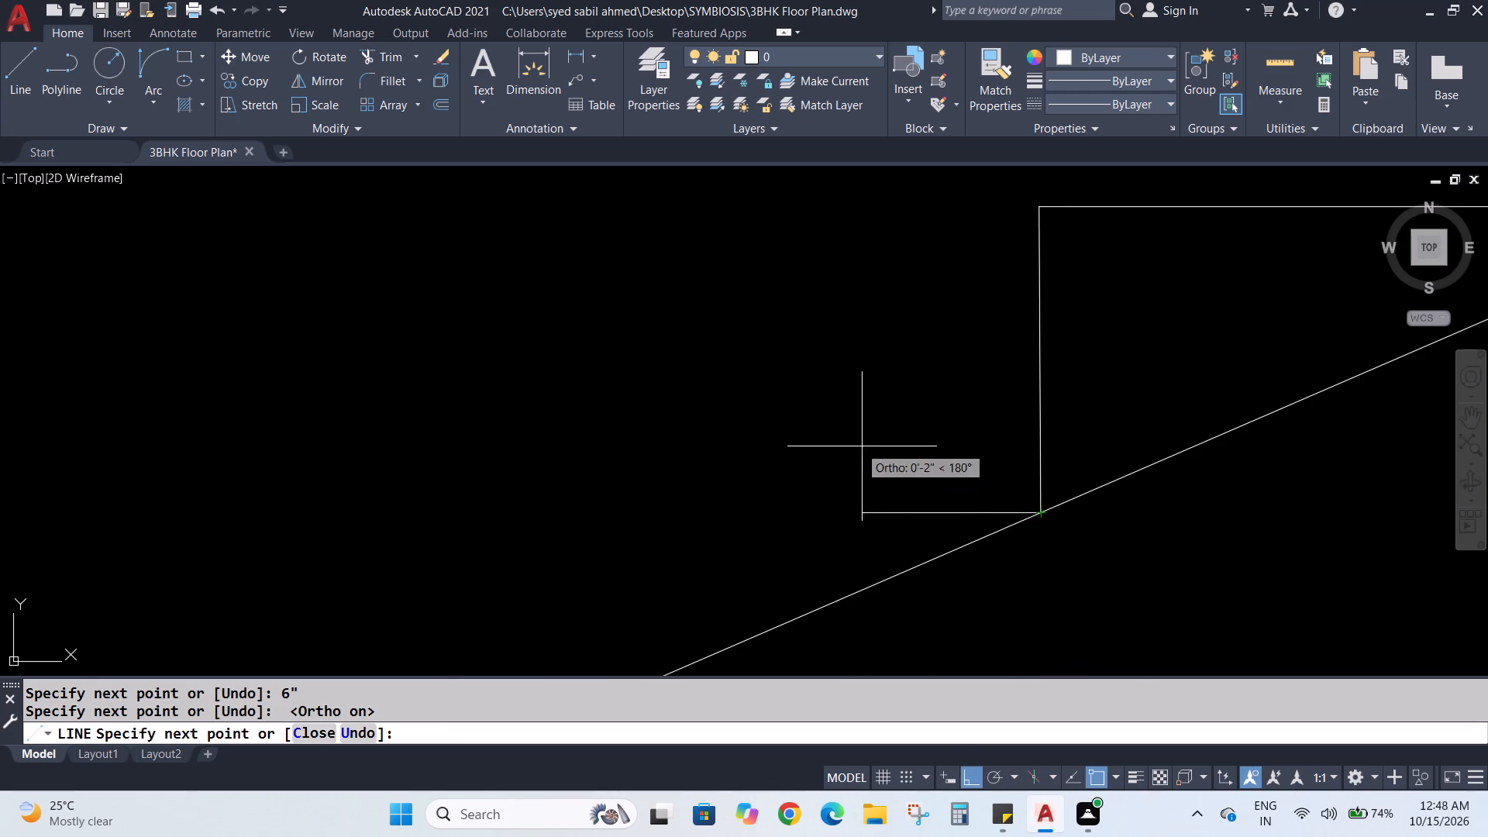
scroll(842, 437, "down", 2)
key("Escape")
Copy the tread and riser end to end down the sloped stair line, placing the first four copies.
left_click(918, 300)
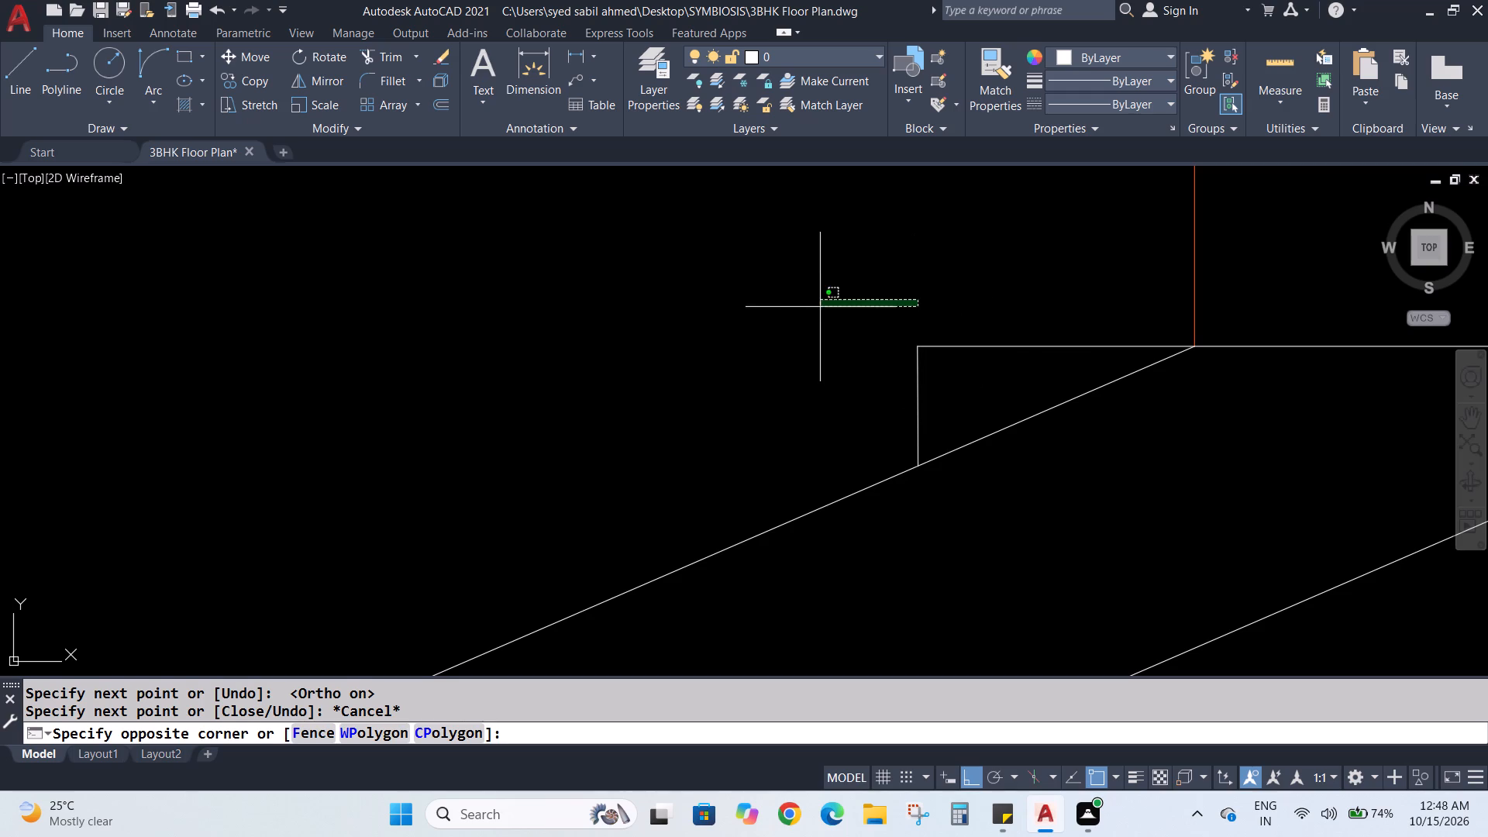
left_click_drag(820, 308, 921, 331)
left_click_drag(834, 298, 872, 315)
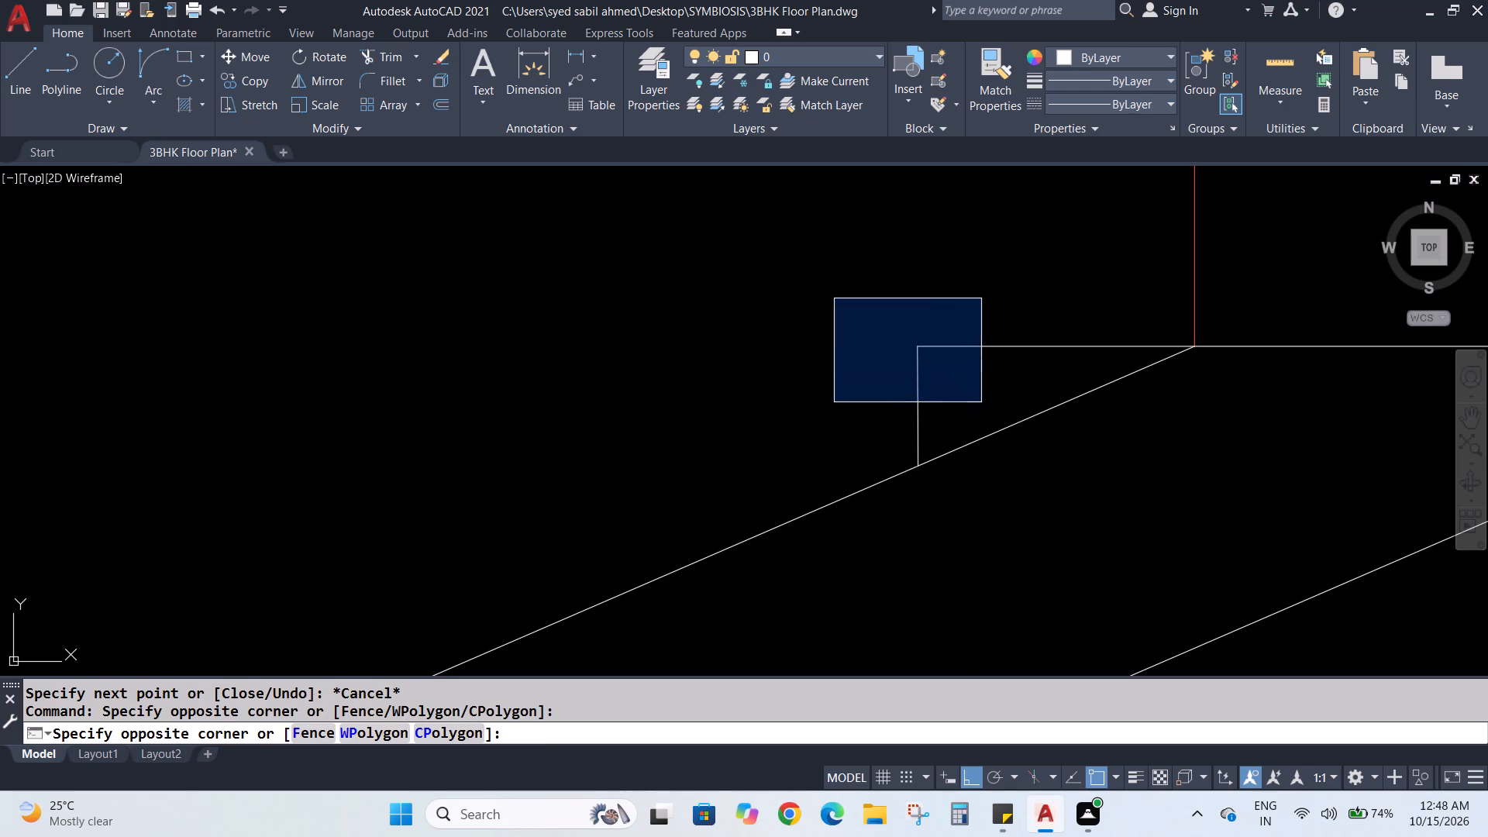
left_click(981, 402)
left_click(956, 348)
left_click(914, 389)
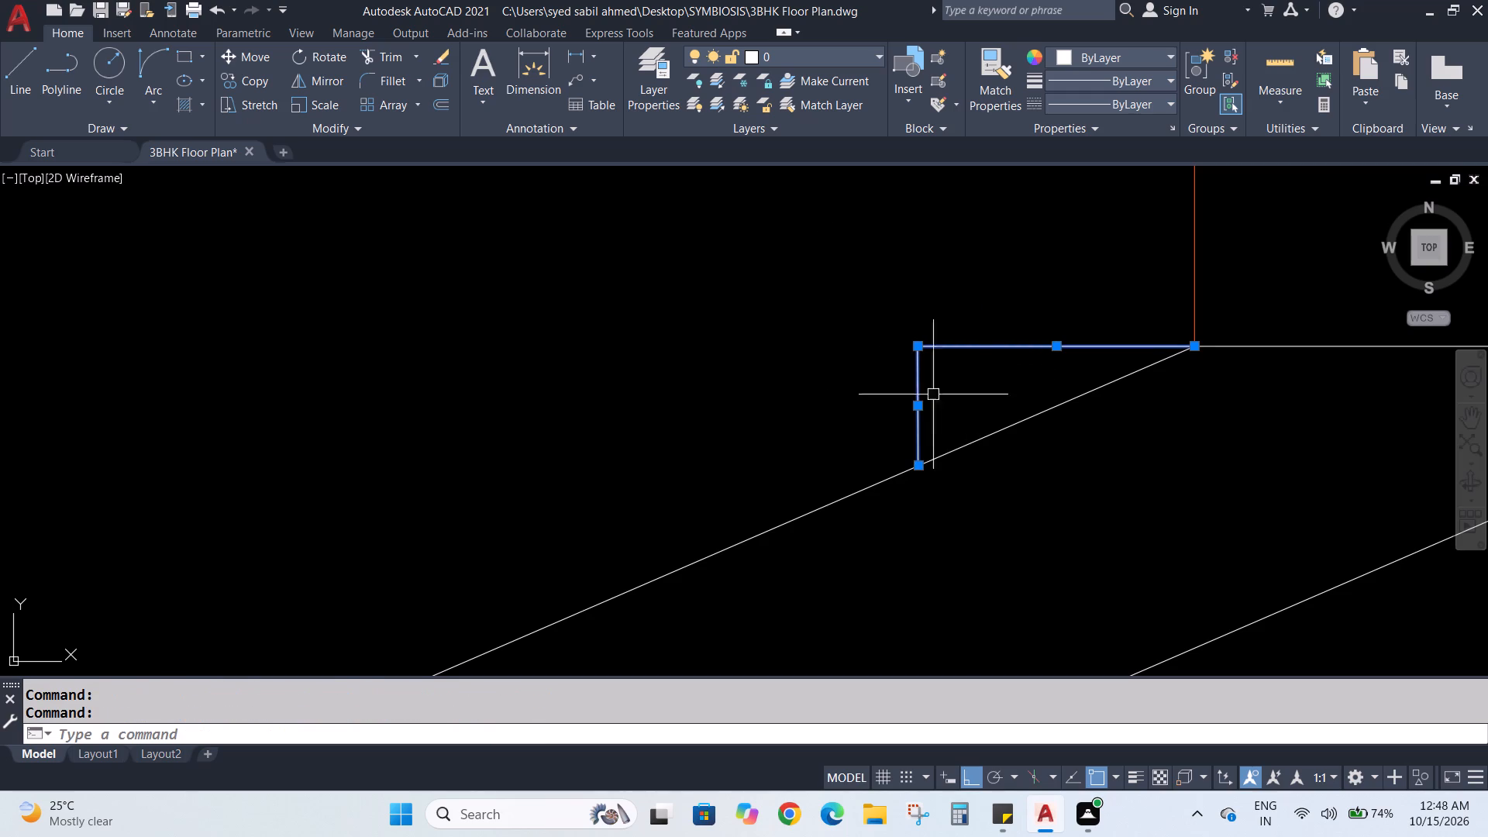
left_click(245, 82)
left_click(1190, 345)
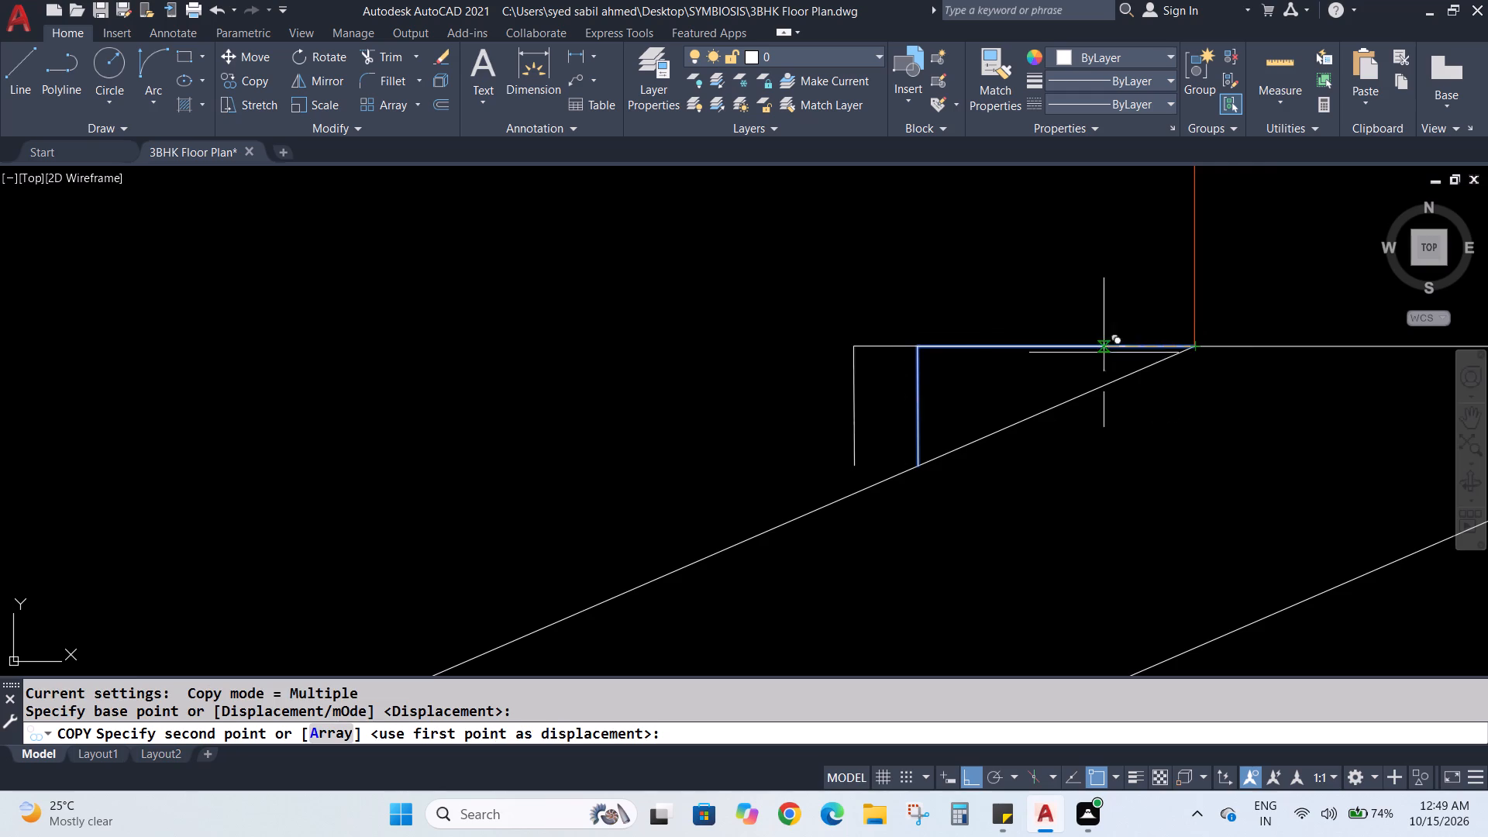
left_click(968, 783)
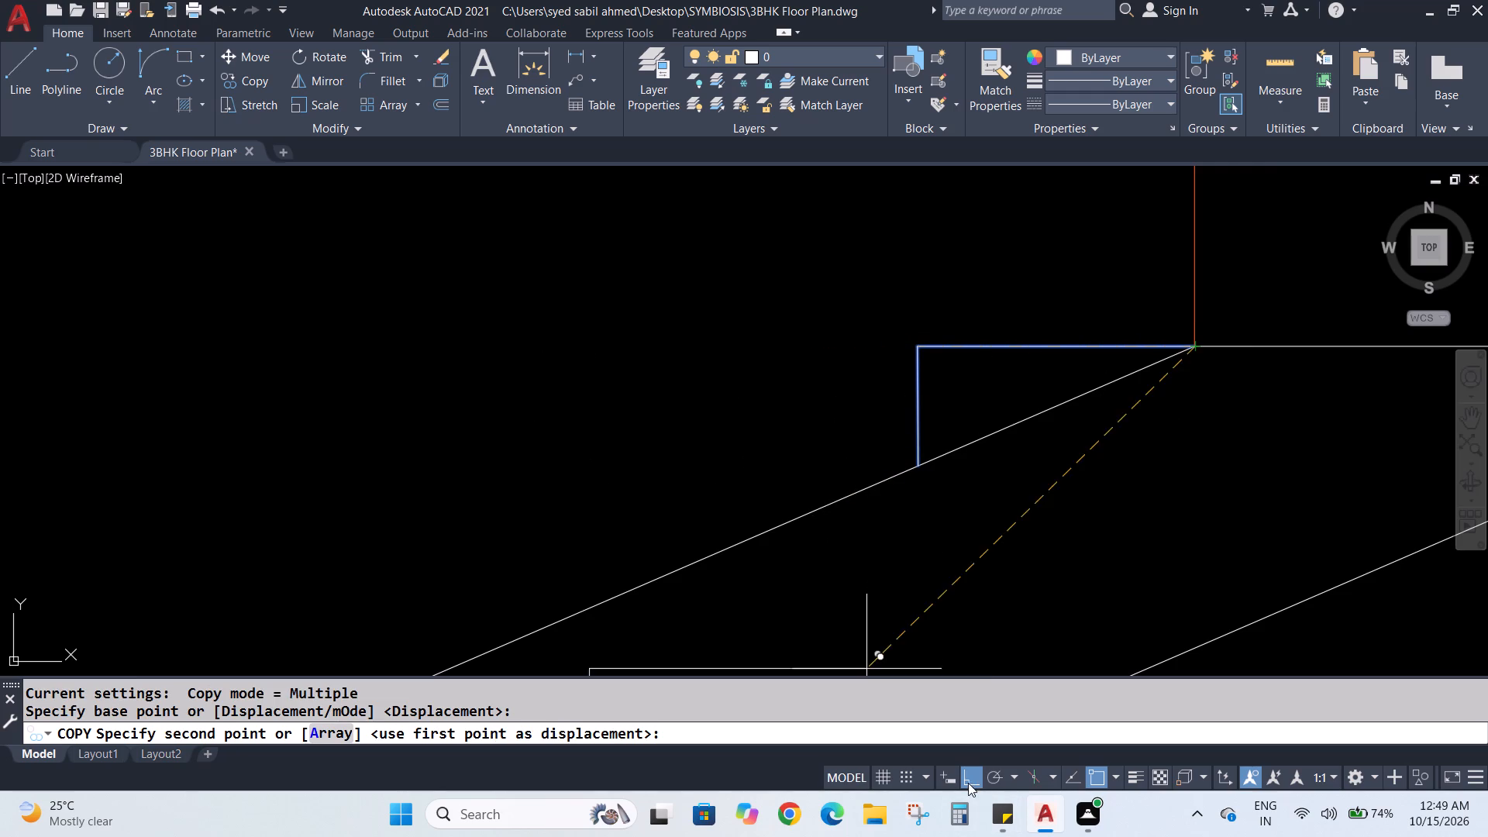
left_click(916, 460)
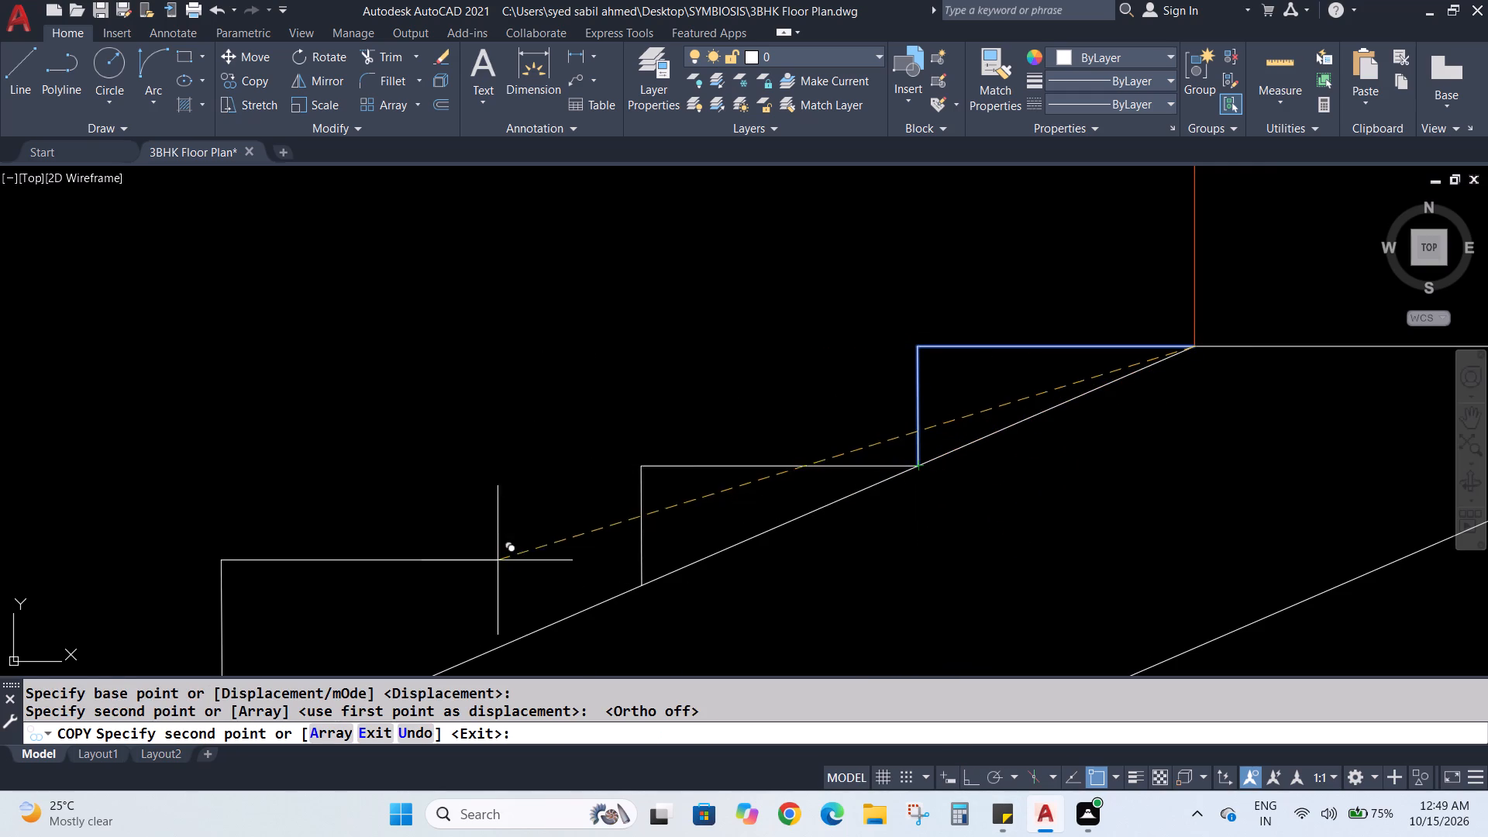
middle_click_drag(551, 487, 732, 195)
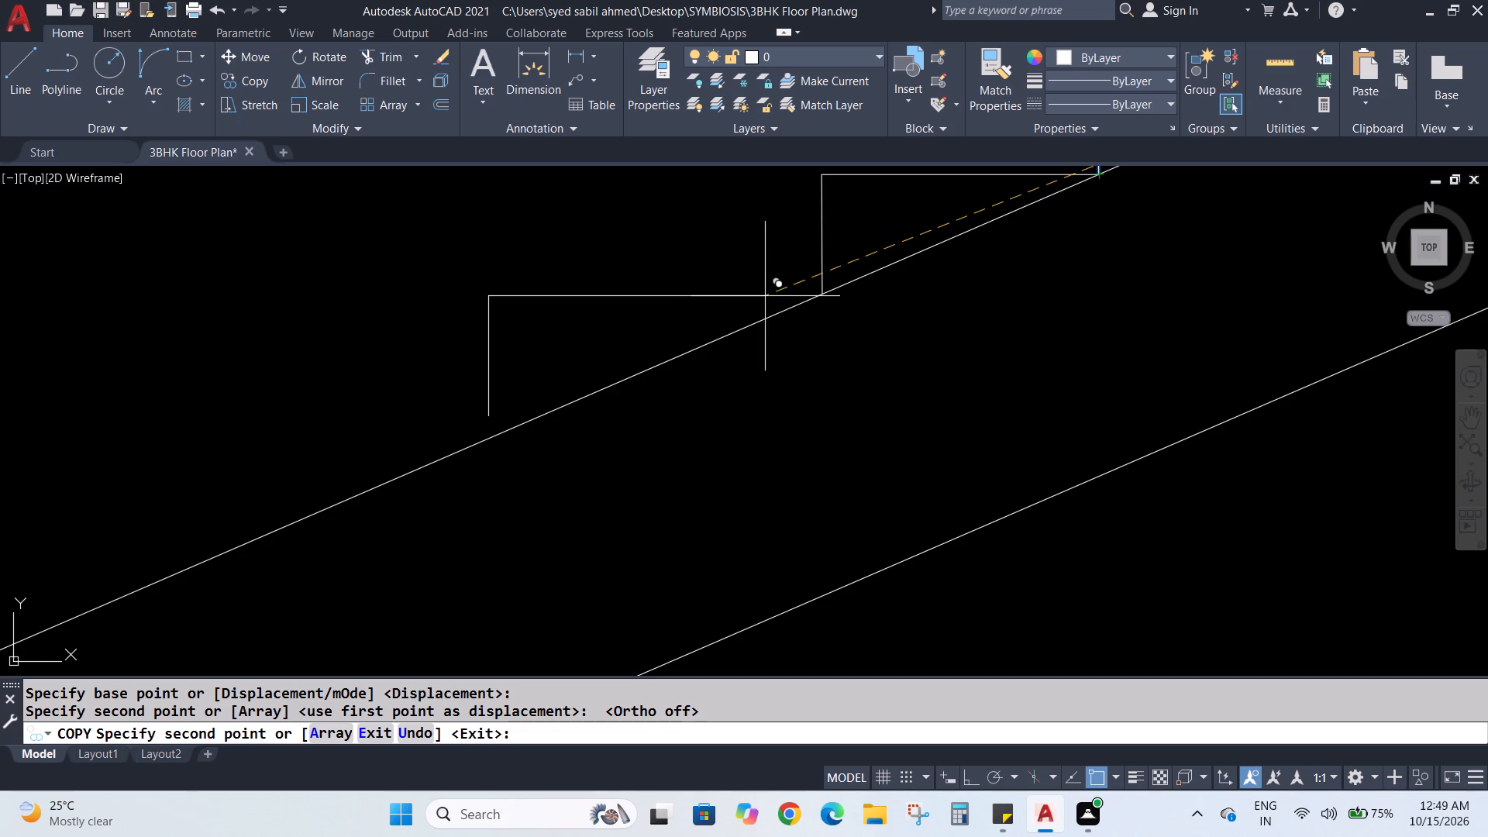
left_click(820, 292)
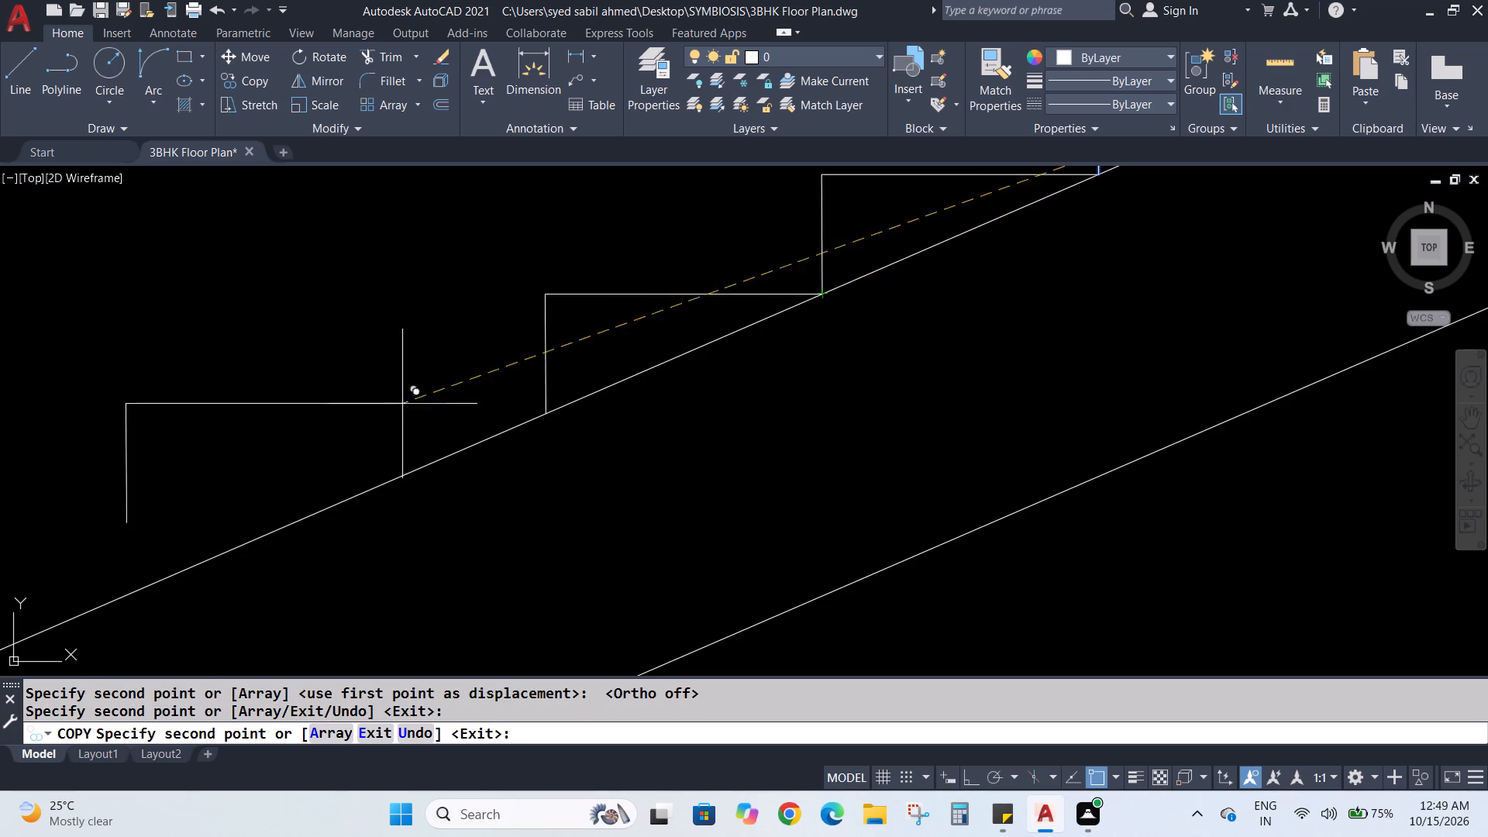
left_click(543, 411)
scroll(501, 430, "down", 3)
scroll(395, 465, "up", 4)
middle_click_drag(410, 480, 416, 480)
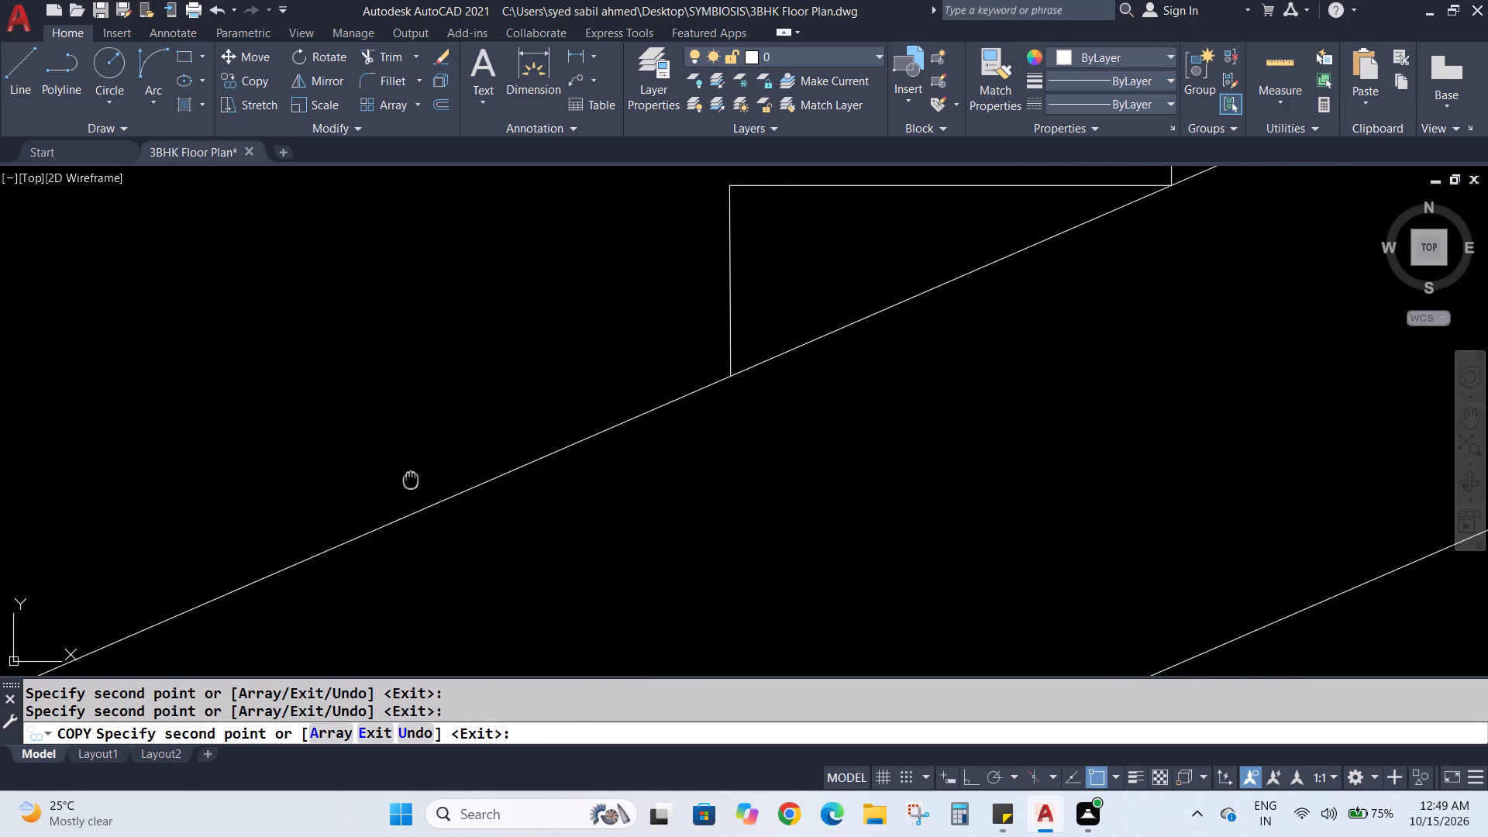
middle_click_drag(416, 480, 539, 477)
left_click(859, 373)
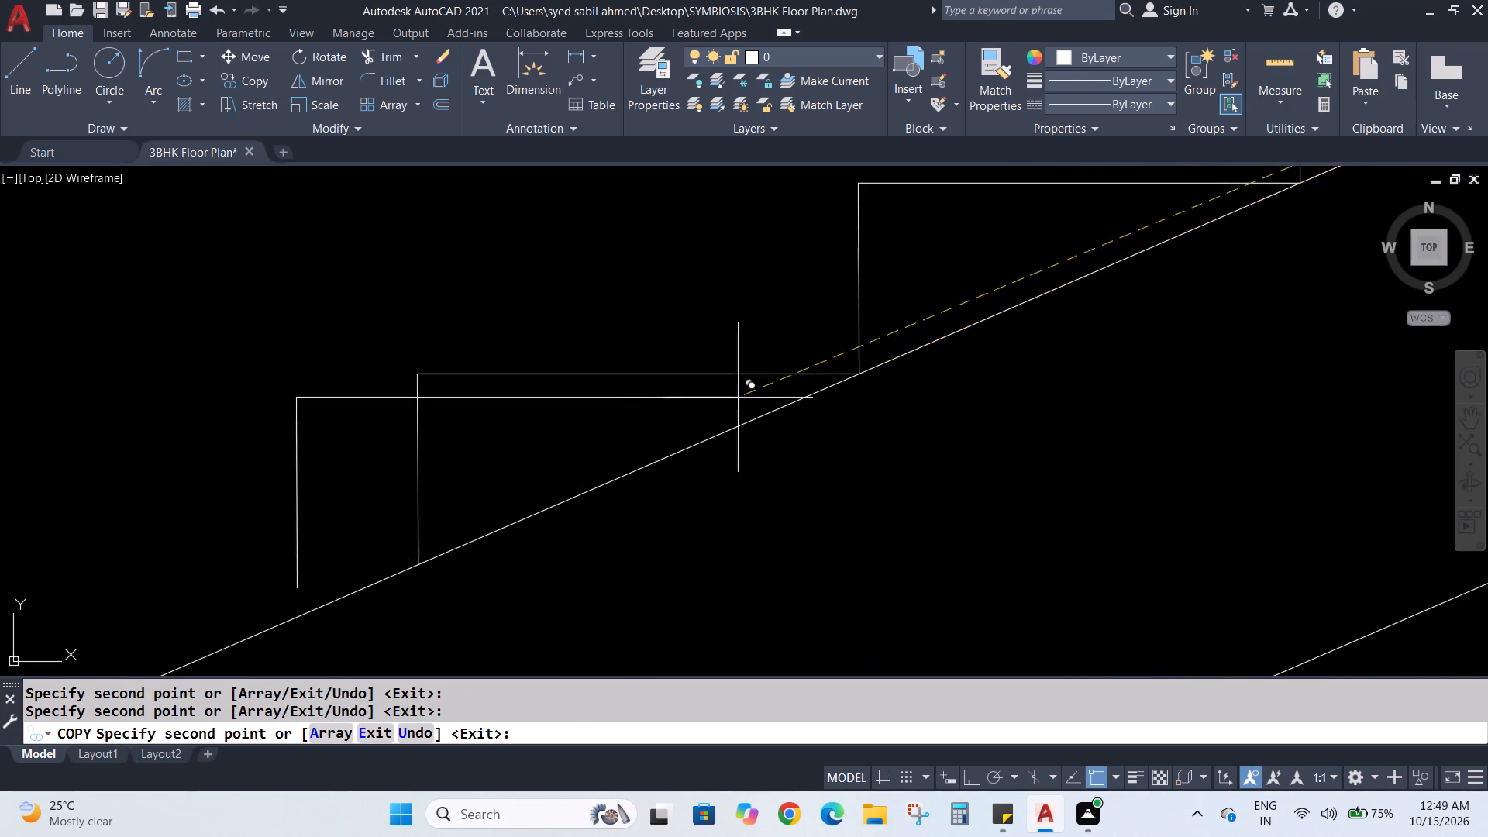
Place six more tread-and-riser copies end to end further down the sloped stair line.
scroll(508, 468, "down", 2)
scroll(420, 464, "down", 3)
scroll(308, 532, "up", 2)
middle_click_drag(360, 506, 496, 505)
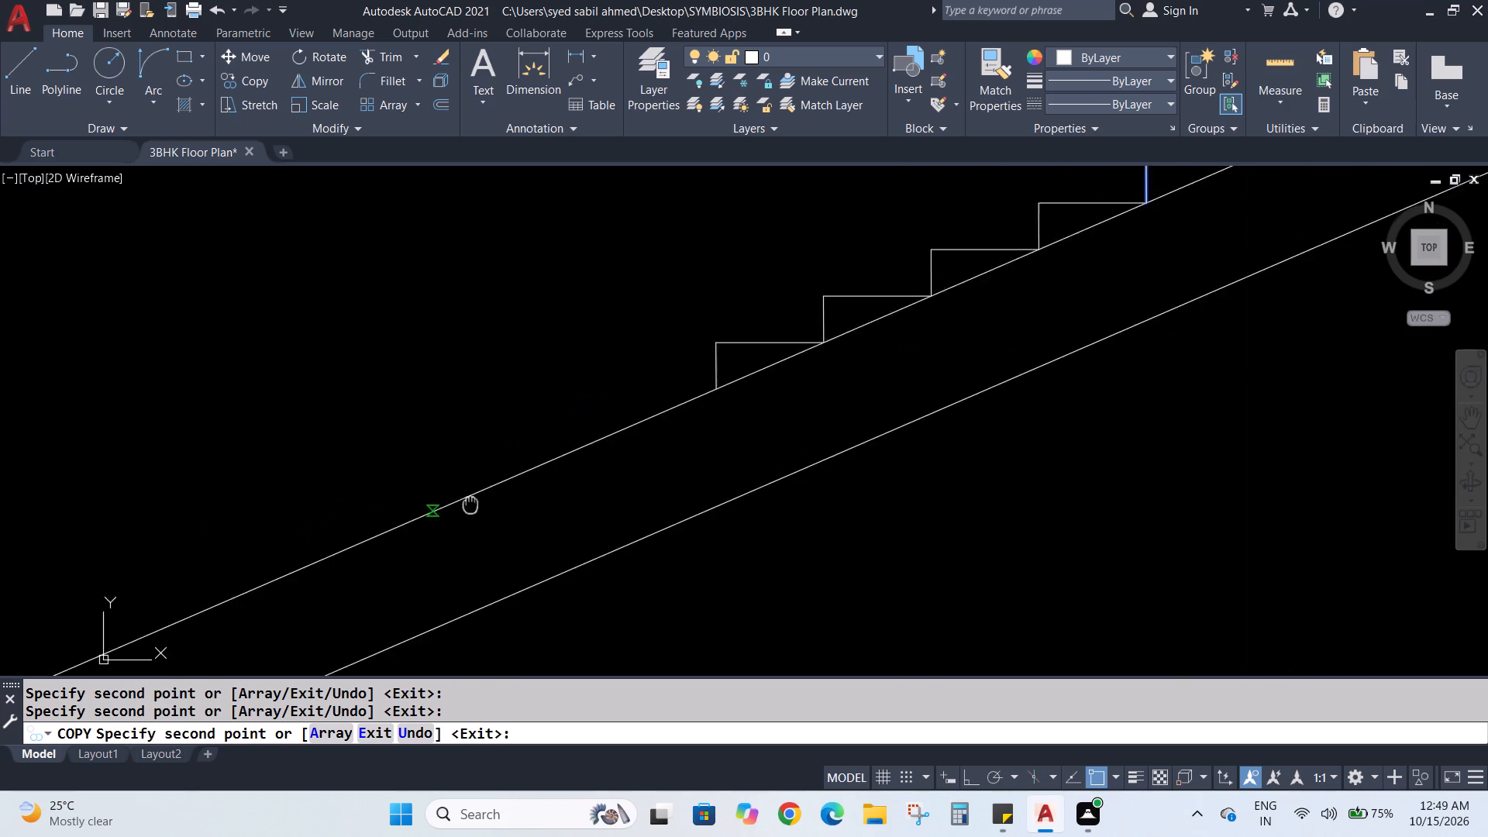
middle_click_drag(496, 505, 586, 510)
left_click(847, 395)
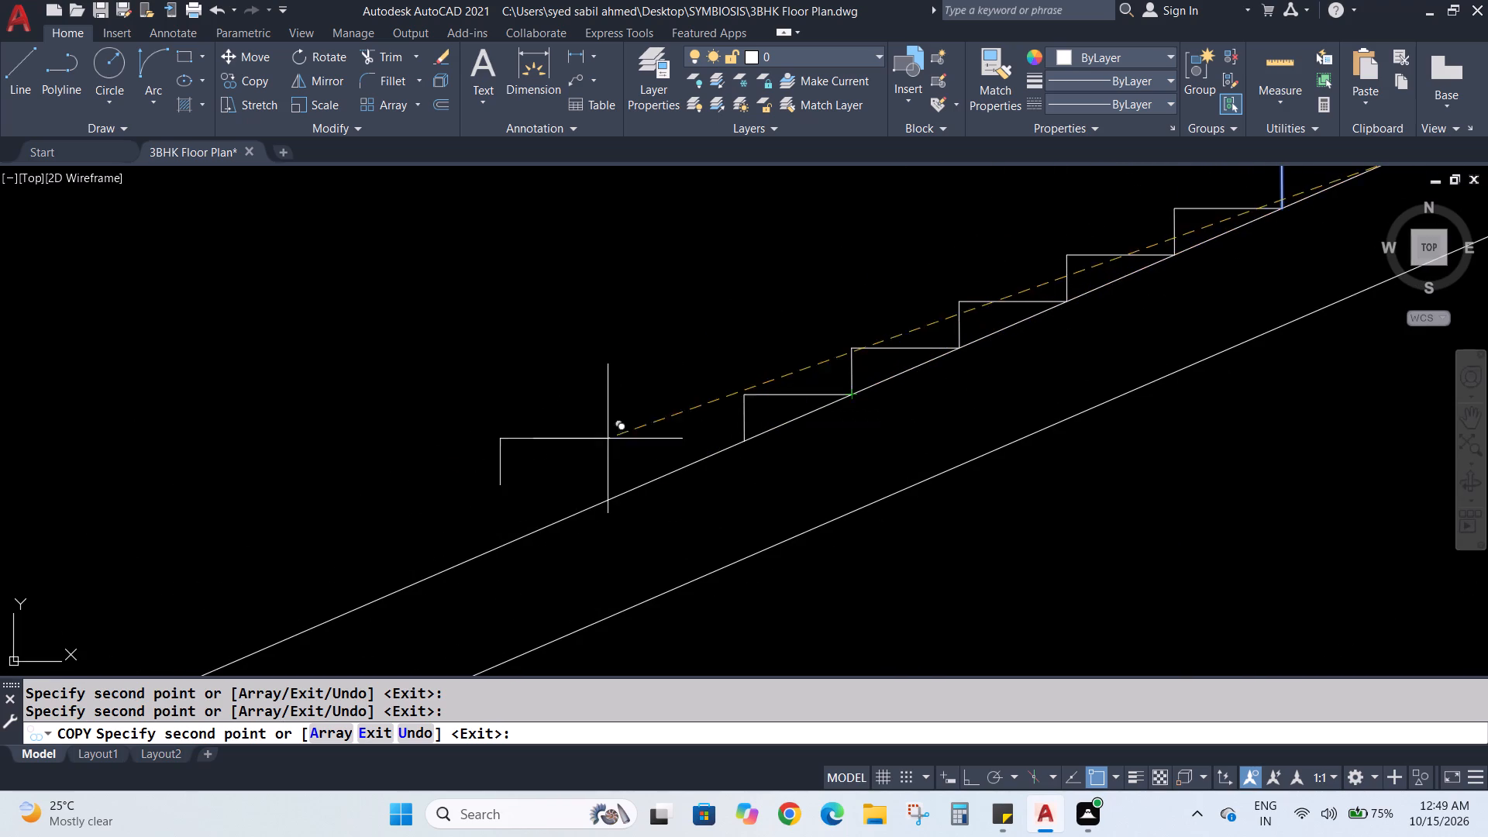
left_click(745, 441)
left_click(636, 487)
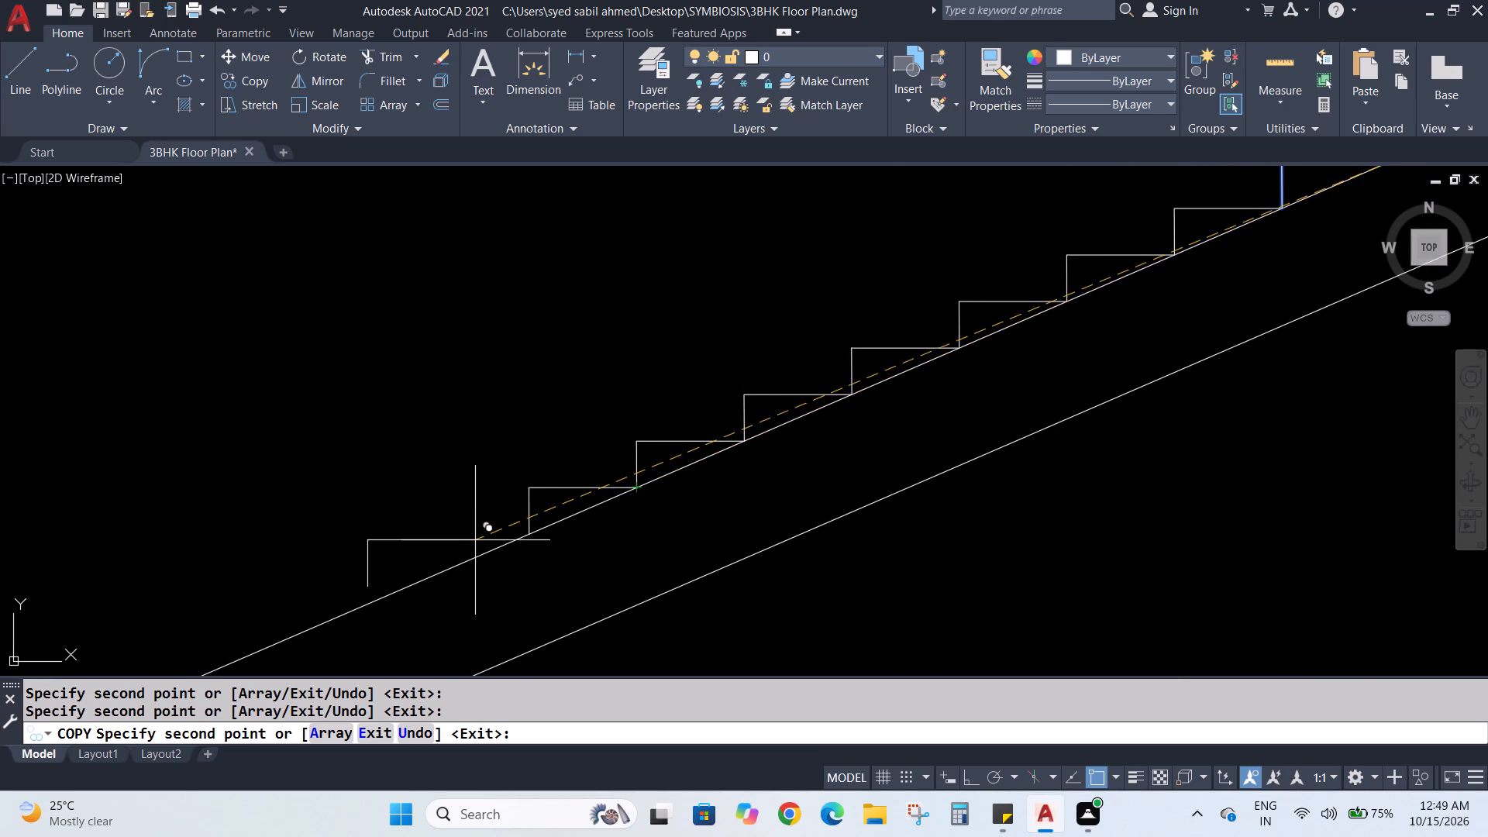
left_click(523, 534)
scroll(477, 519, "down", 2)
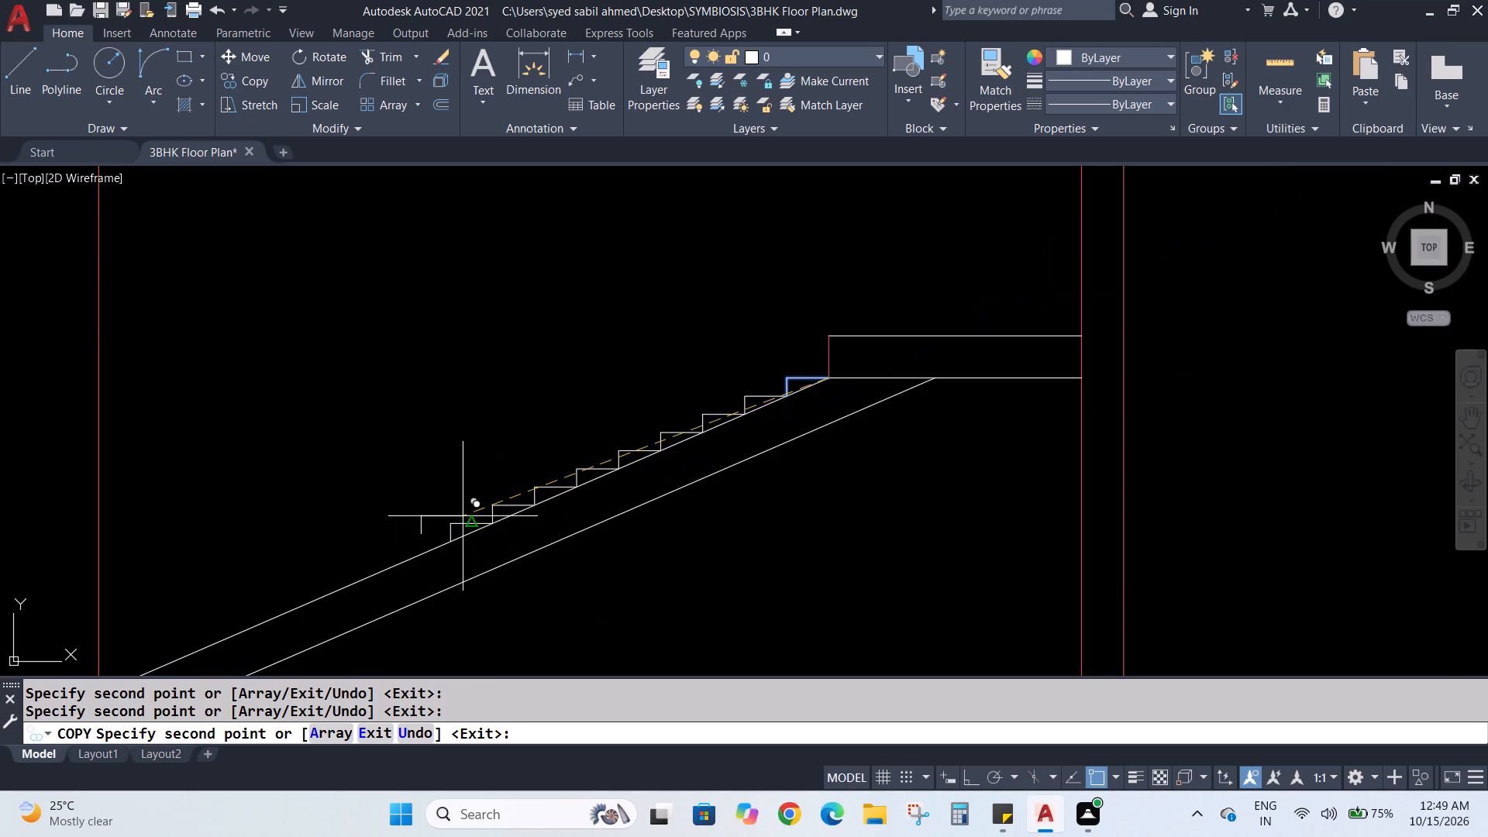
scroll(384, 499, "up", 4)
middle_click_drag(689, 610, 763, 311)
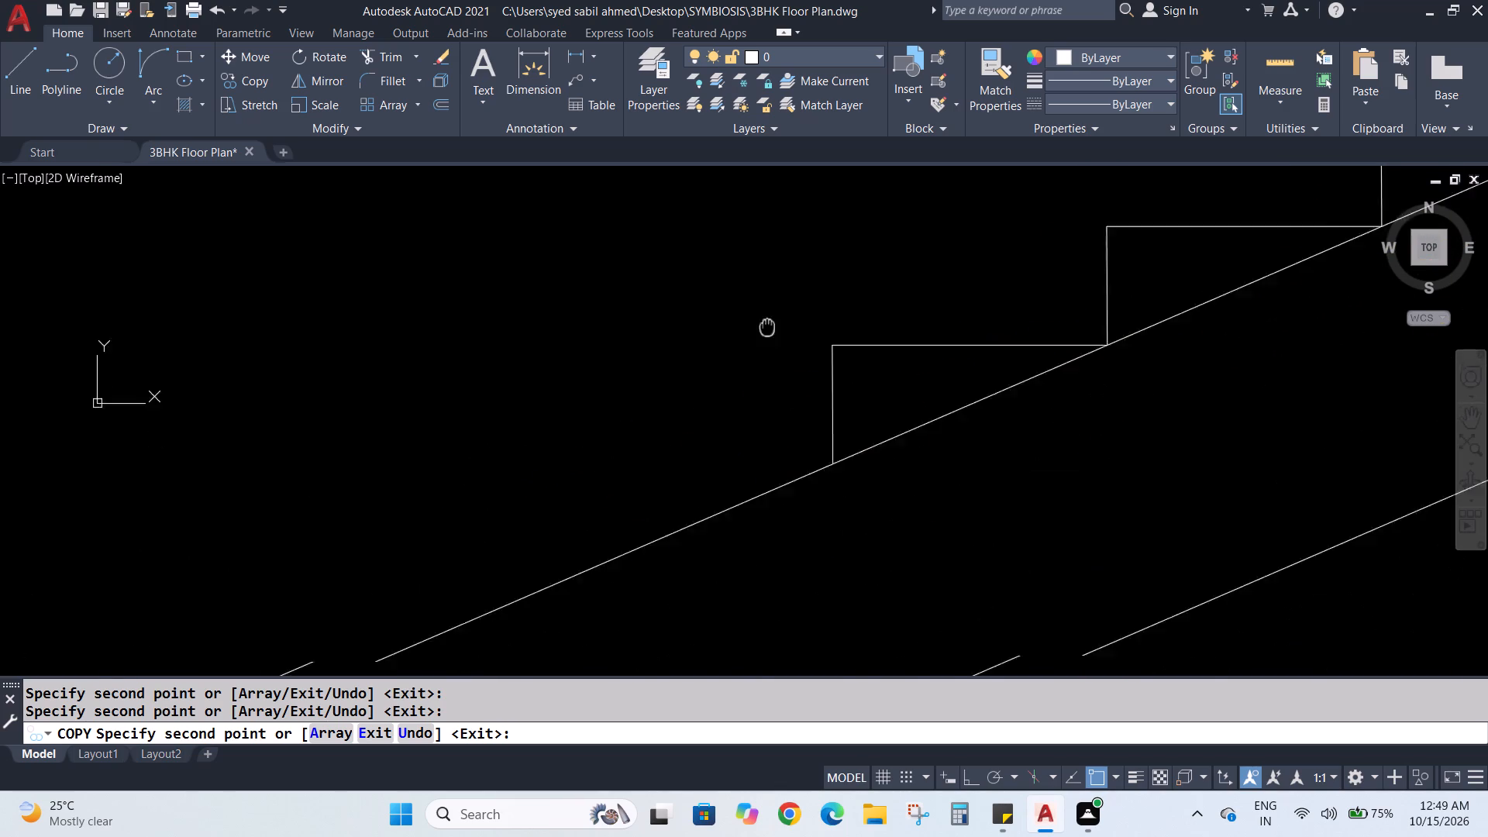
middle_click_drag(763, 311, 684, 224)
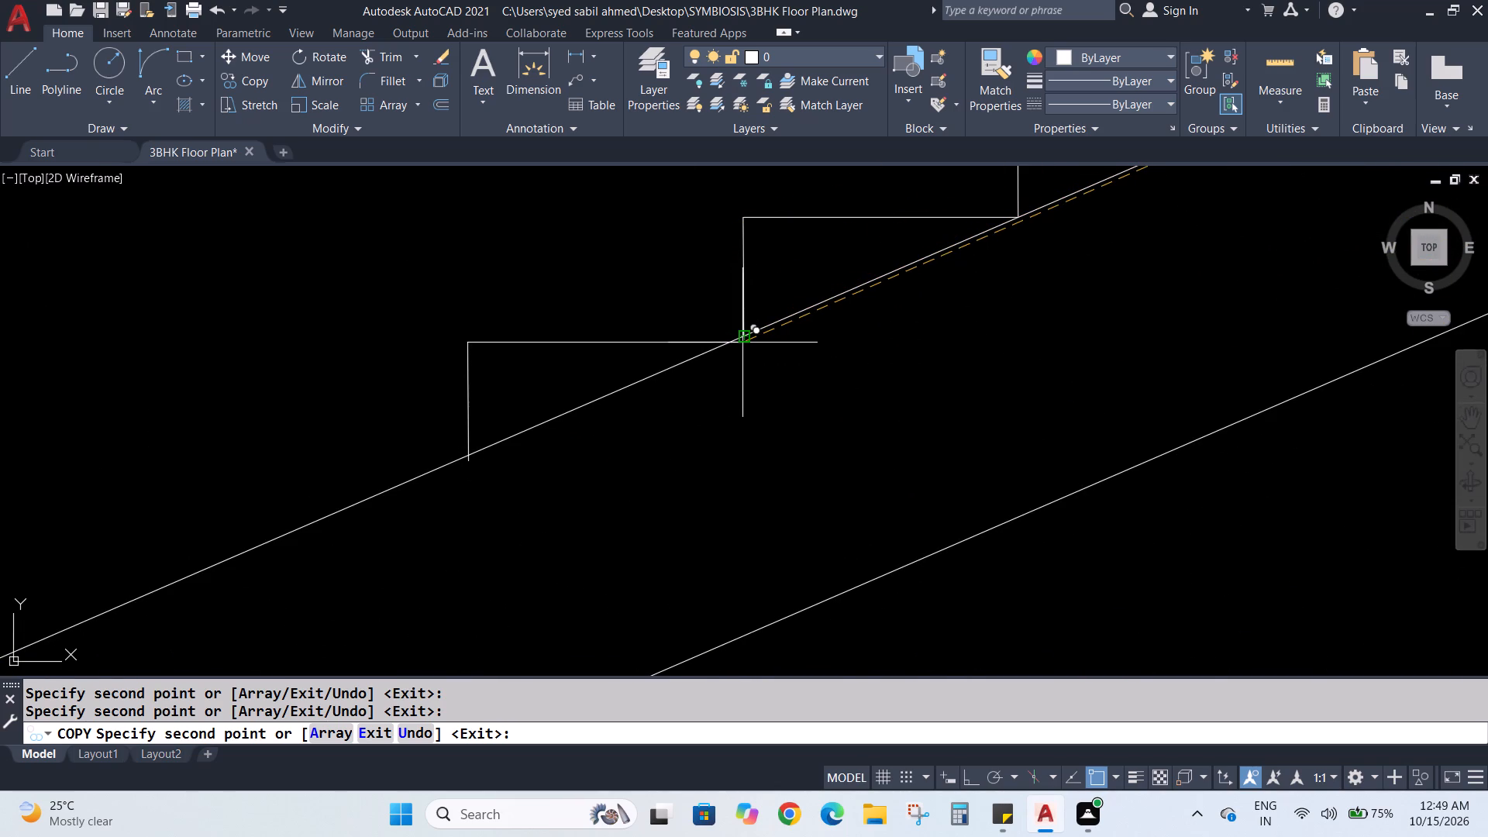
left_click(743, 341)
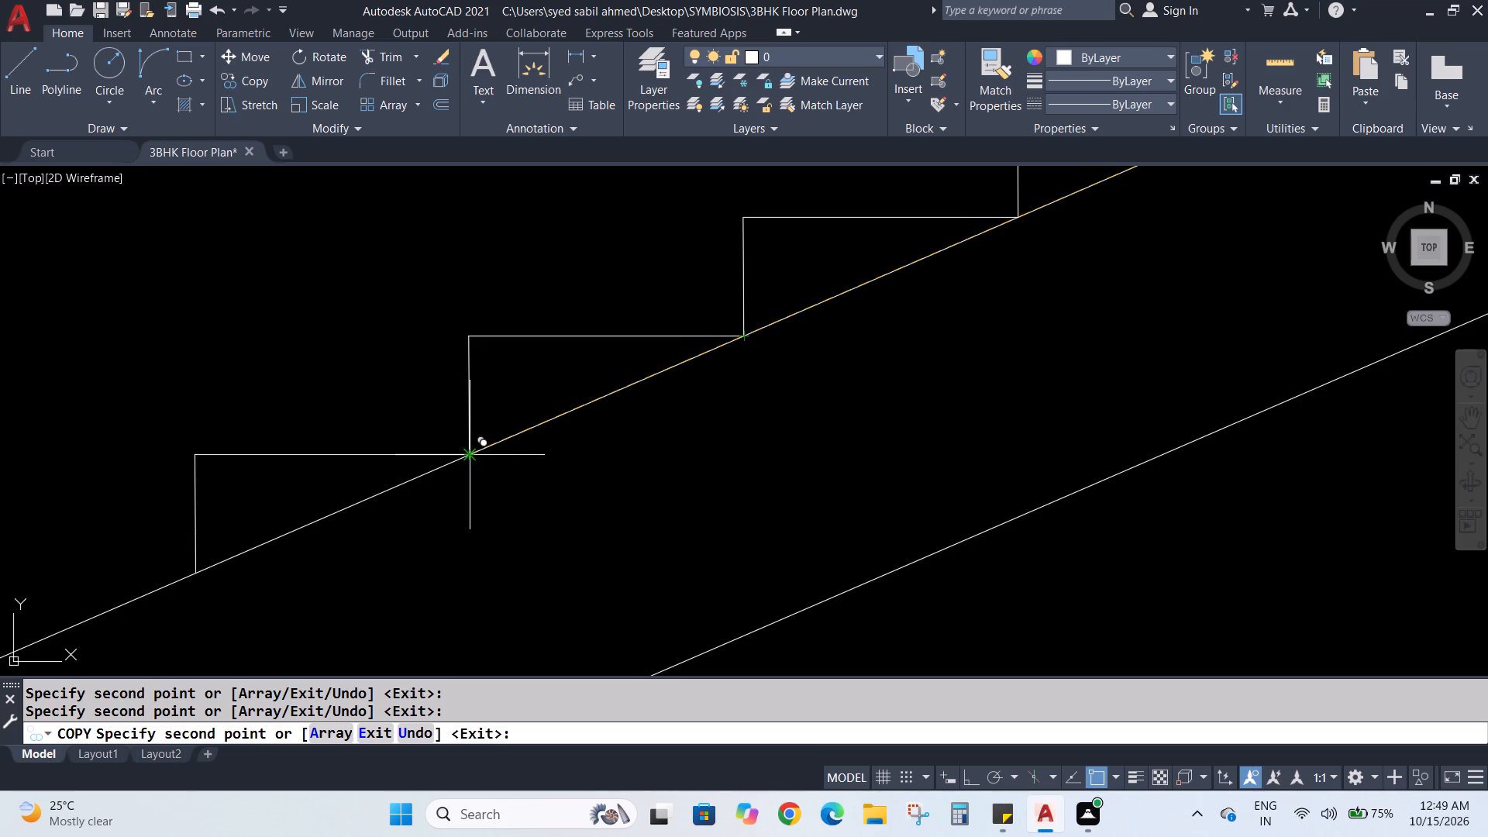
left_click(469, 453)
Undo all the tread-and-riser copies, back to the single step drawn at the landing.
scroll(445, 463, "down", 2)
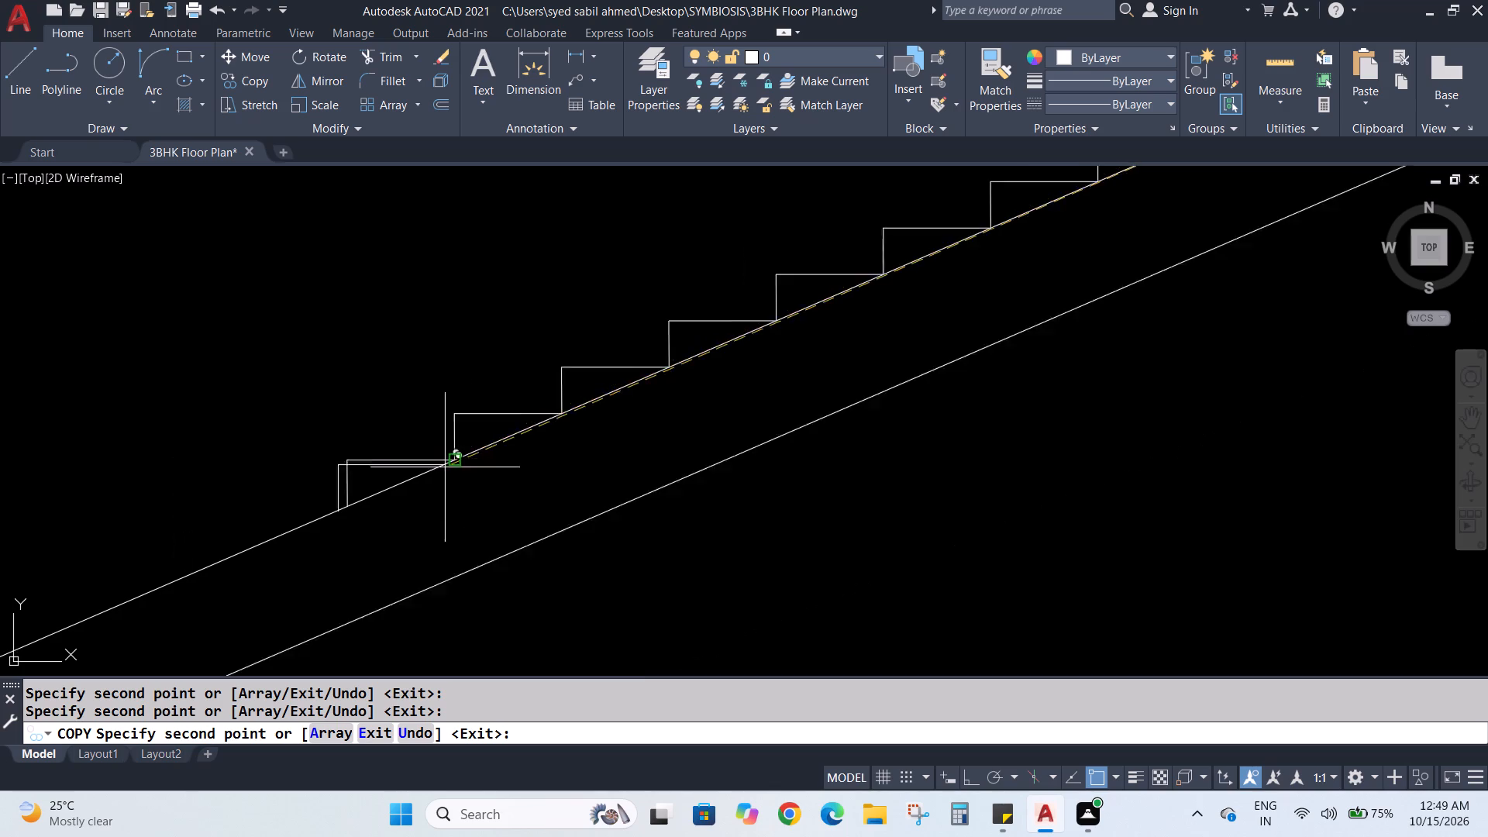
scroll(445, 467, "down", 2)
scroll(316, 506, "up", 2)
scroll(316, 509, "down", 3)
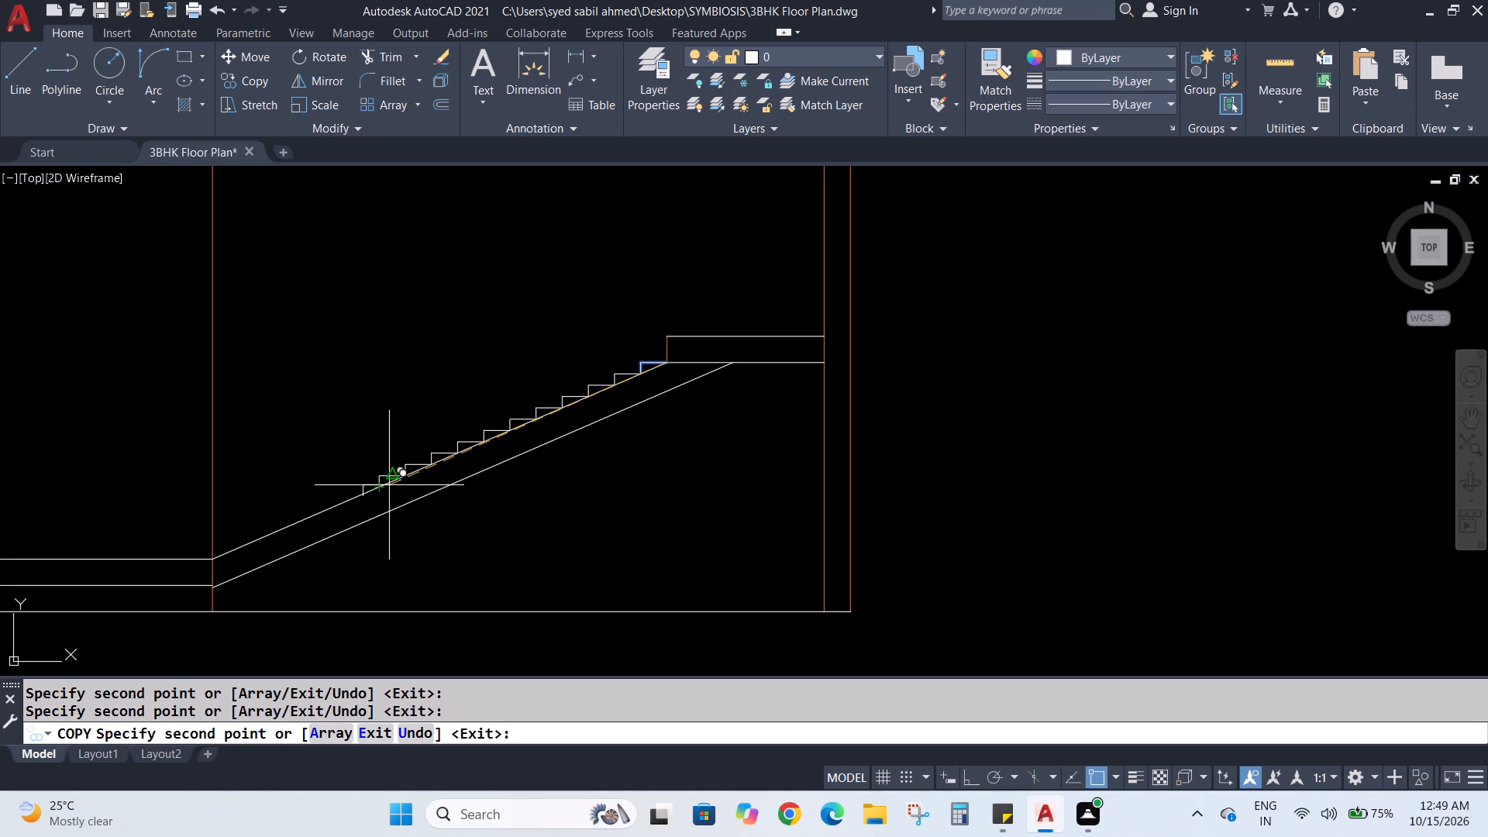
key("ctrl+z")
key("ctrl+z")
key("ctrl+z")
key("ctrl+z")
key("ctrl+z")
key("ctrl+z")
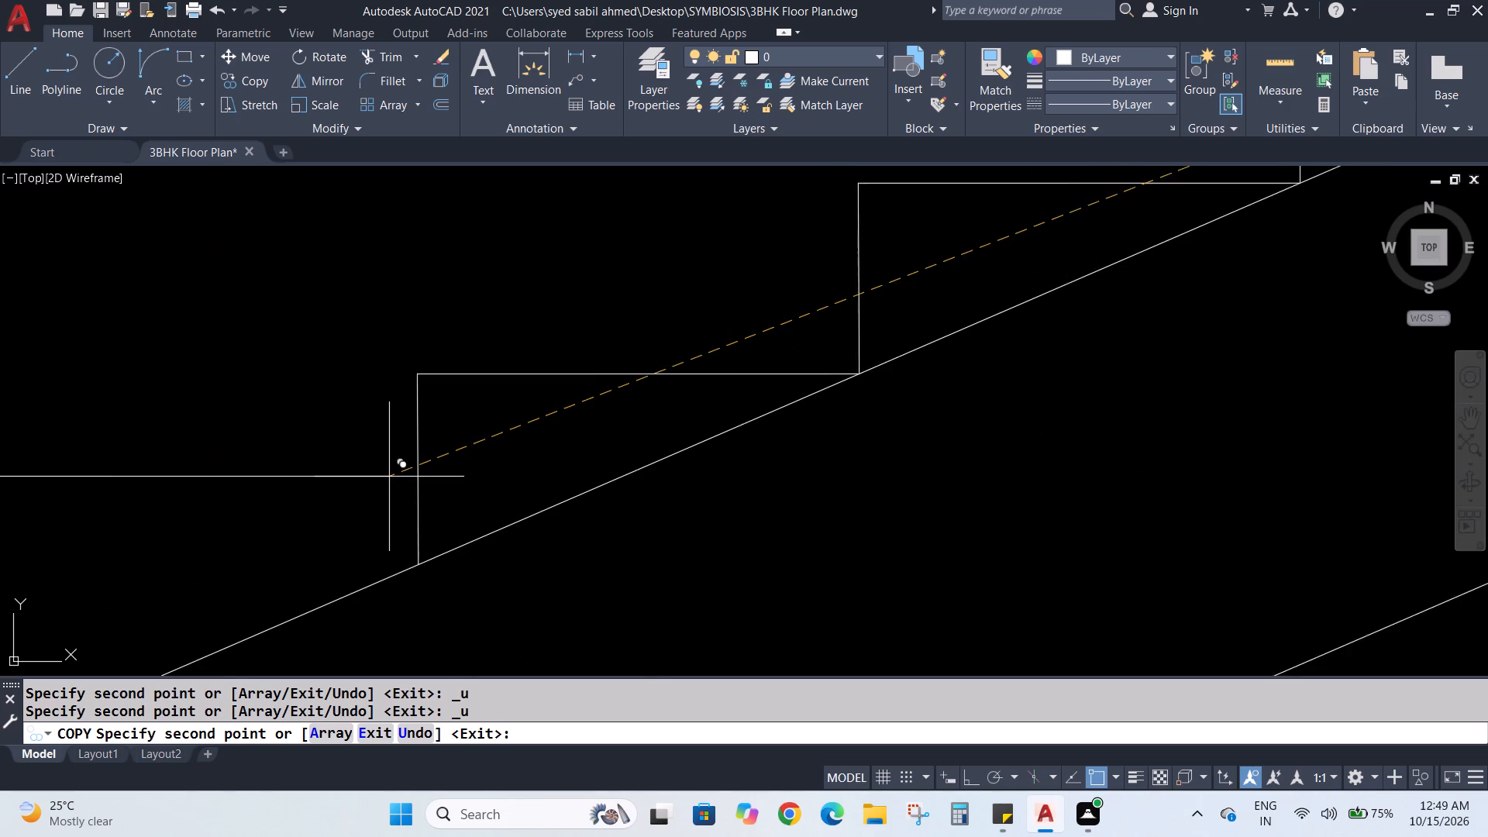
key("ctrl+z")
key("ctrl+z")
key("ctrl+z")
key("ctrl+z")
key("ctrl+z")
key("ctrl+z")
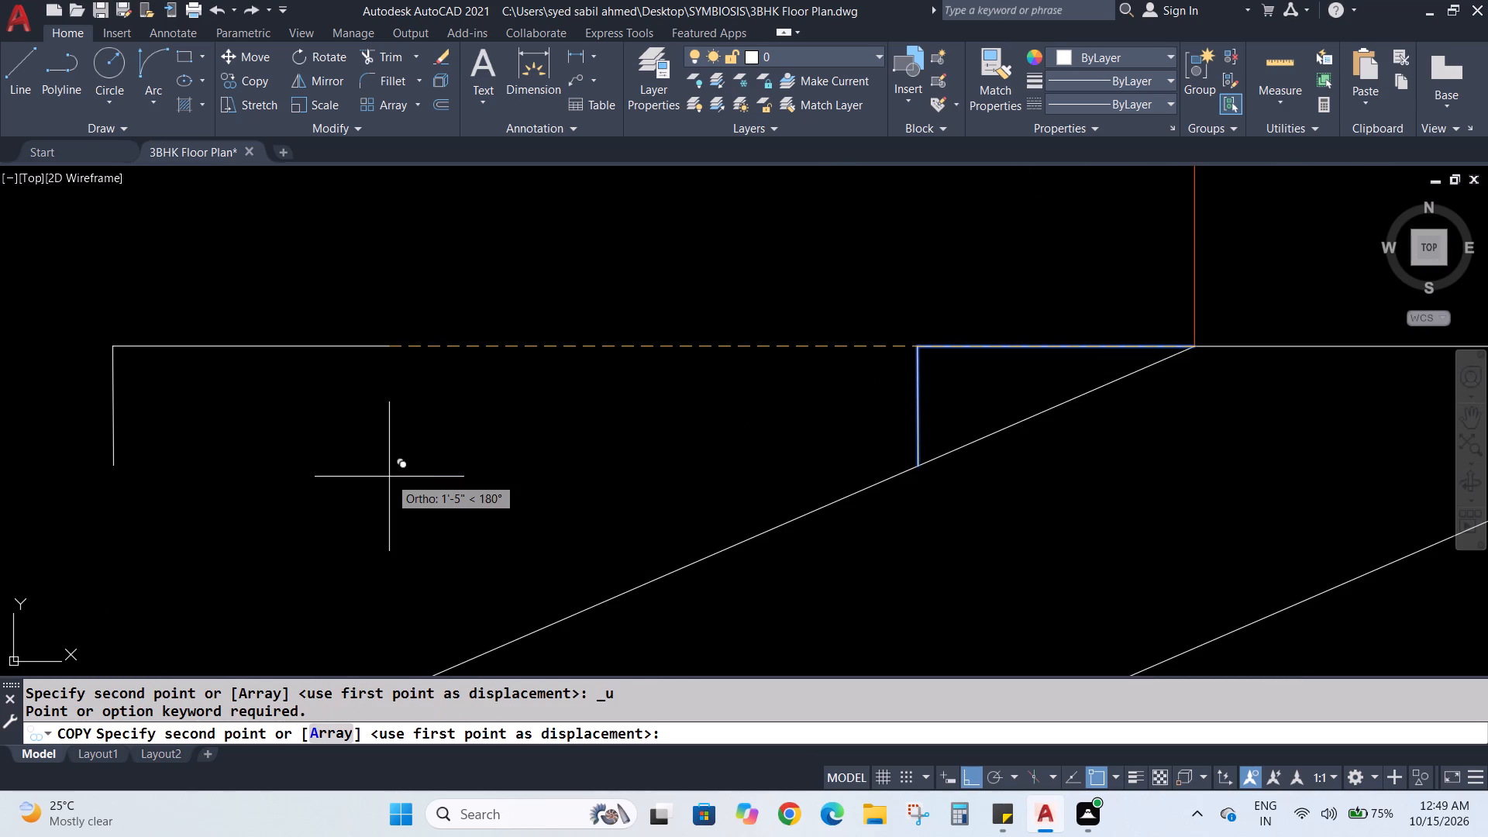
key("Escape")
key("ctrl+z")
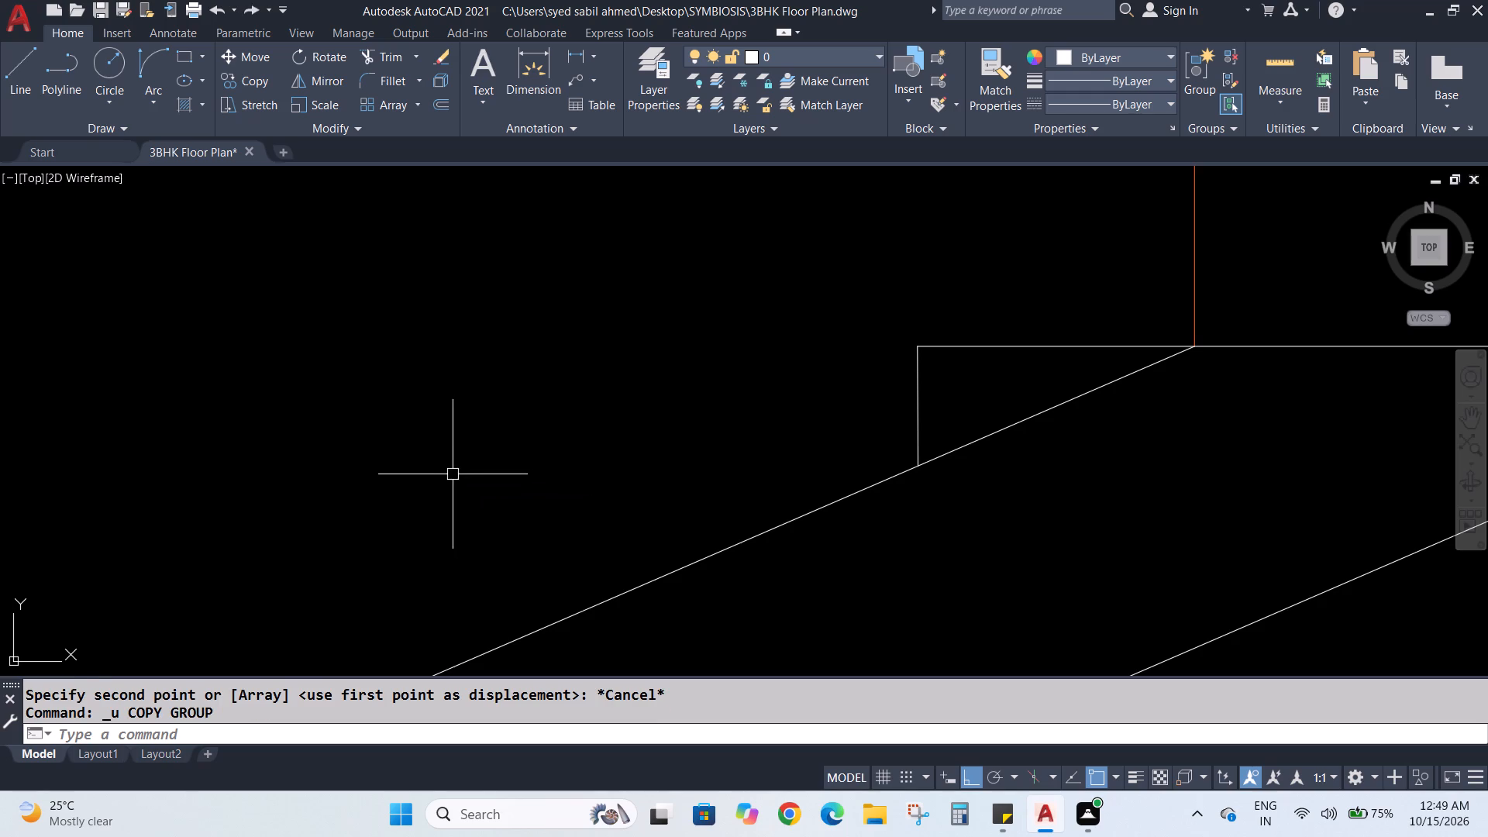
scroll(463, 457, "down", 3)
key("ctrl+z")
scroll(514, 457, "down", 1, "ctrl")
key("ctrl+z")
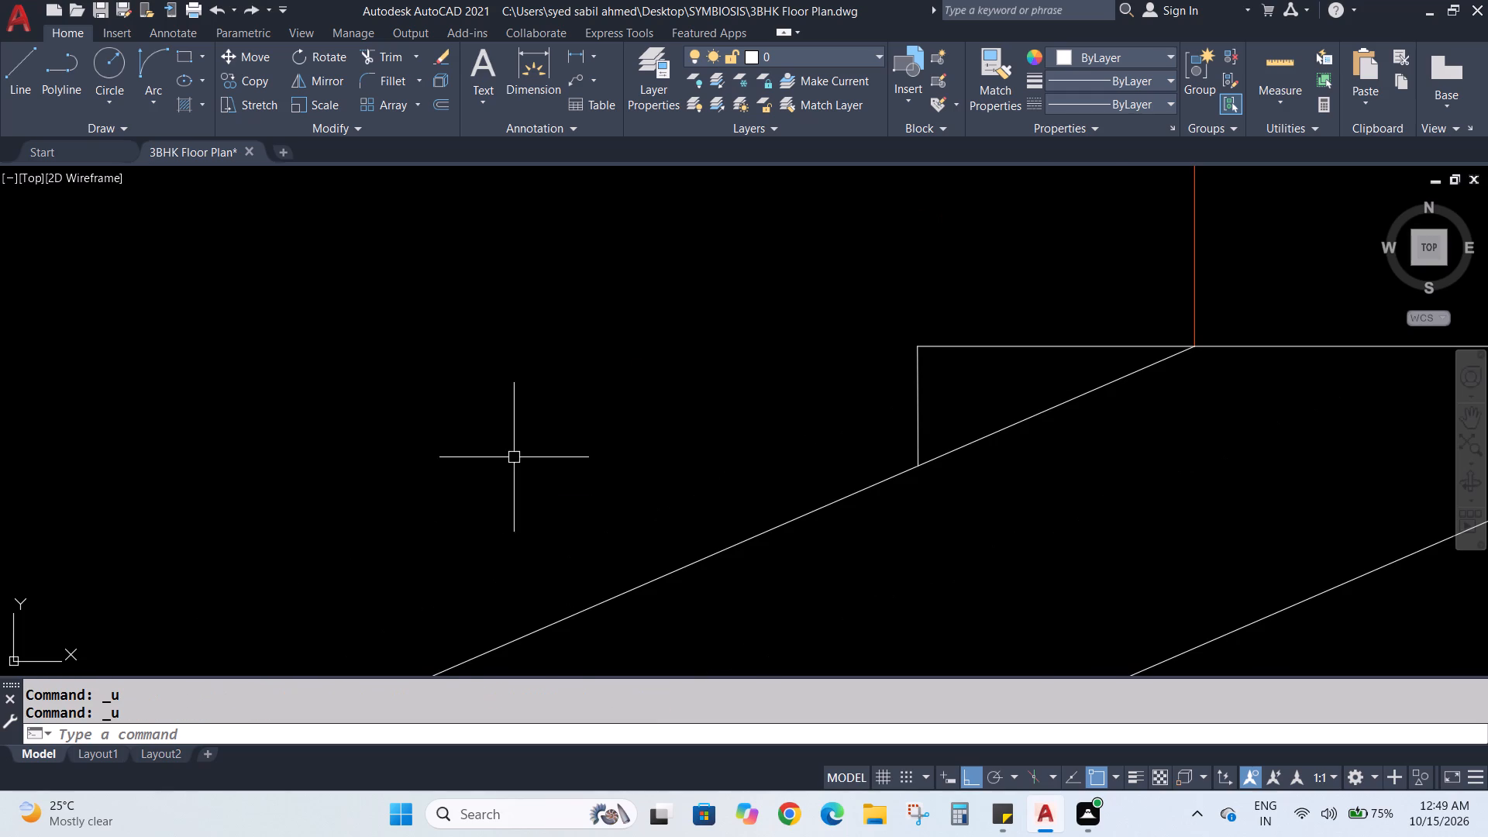
Undo the tread and riser at the landing, and the erasing of the landing treads in the plan's STAIR area.
key("ctrl+z")
key("ctrl+z")
key("ctrl+z")
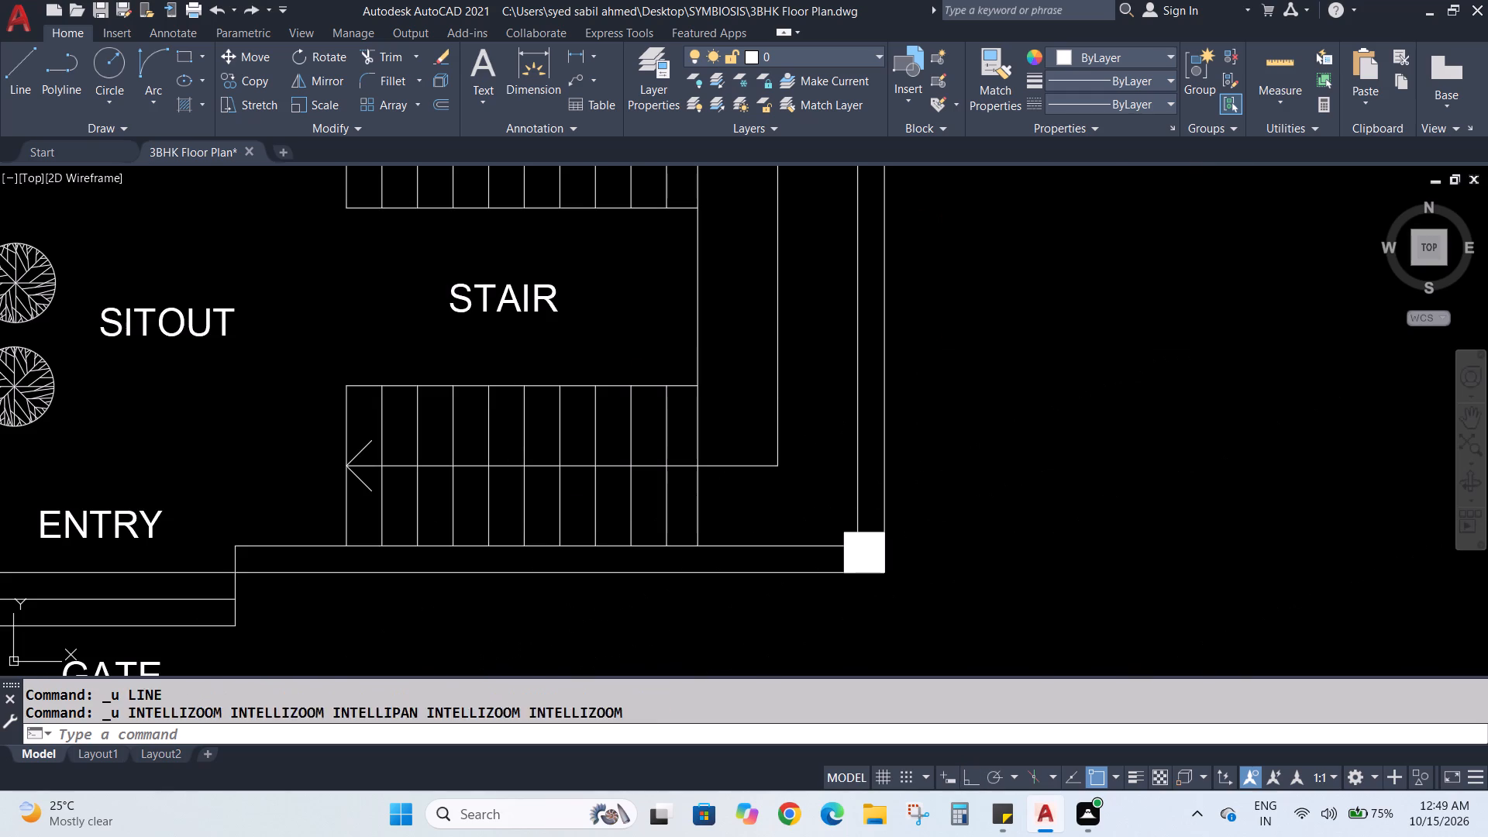
key("ctrl+z")
key("ctrl+z")
key("ctrl+z")
key("ctrl+z")
key("ctrl+z")
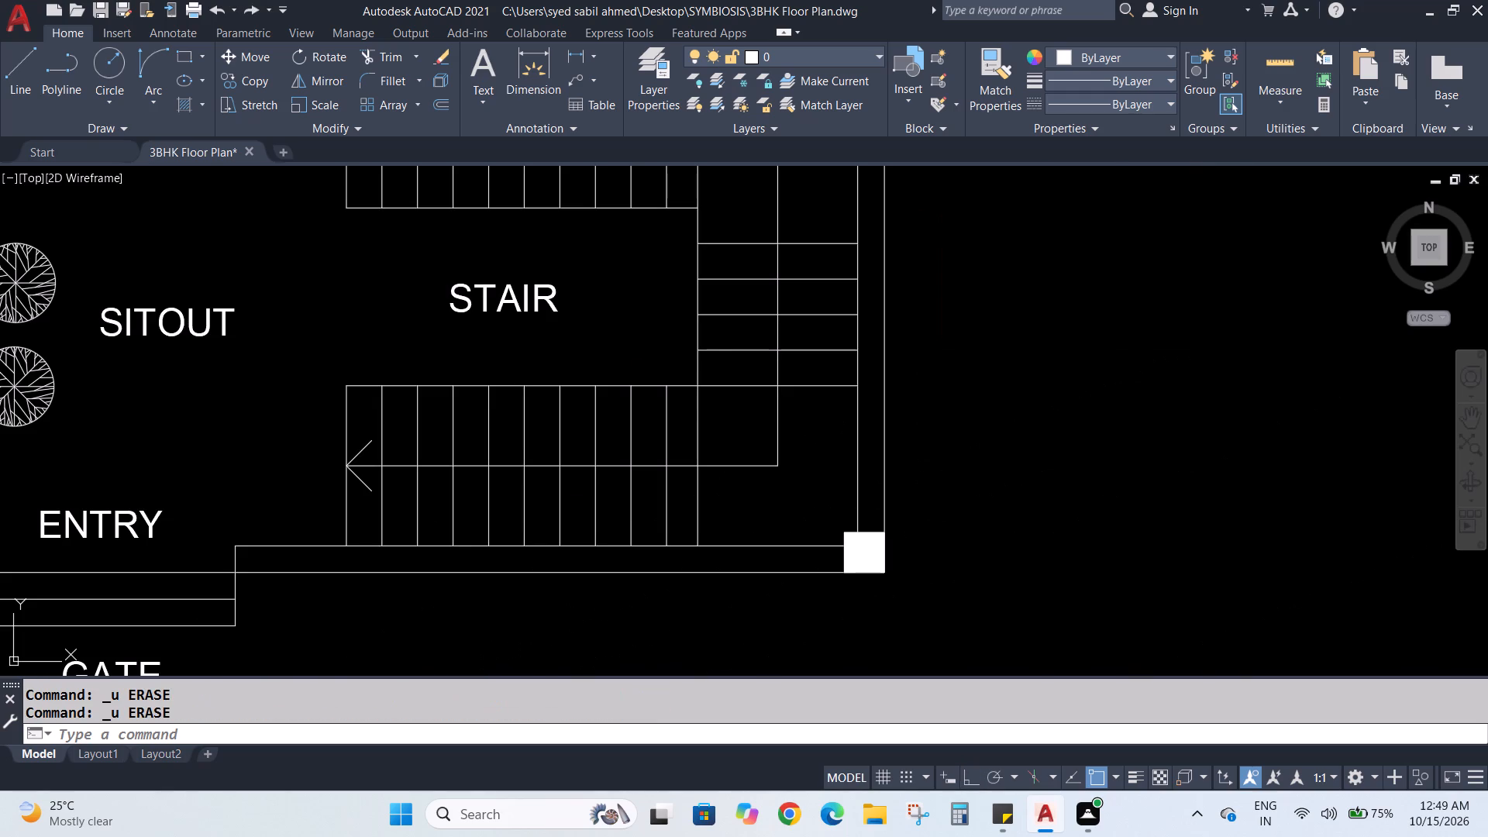
Keep undoing the front elevation's stair edits back to before the first sloped stair line was drawn.
key("ctrl+z")
key("ctrl+z")
key("ctrl+z")
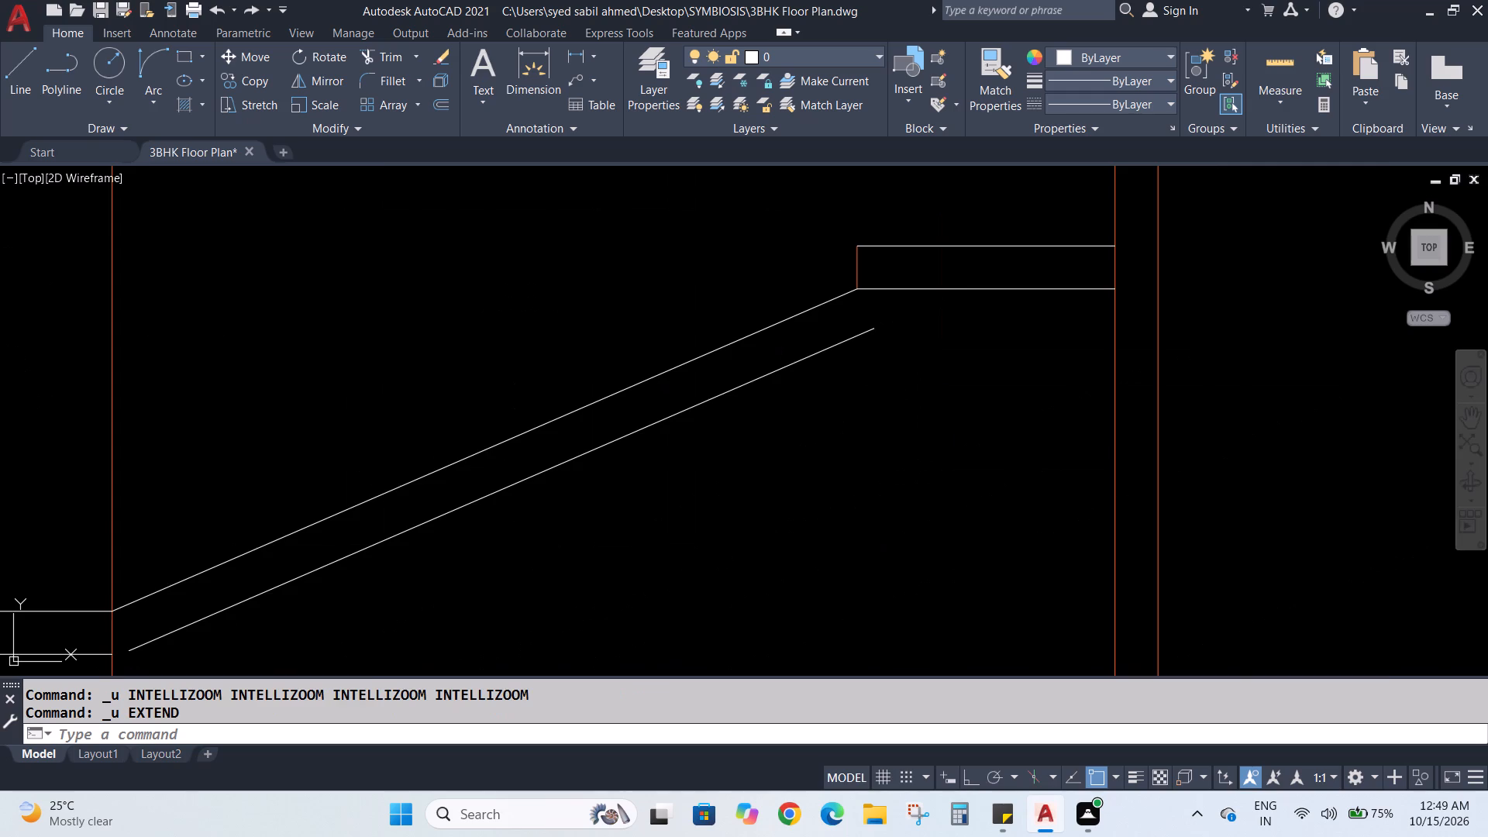
key("ctrl+z")
key("ctrl+z")
key("ctrl+z")
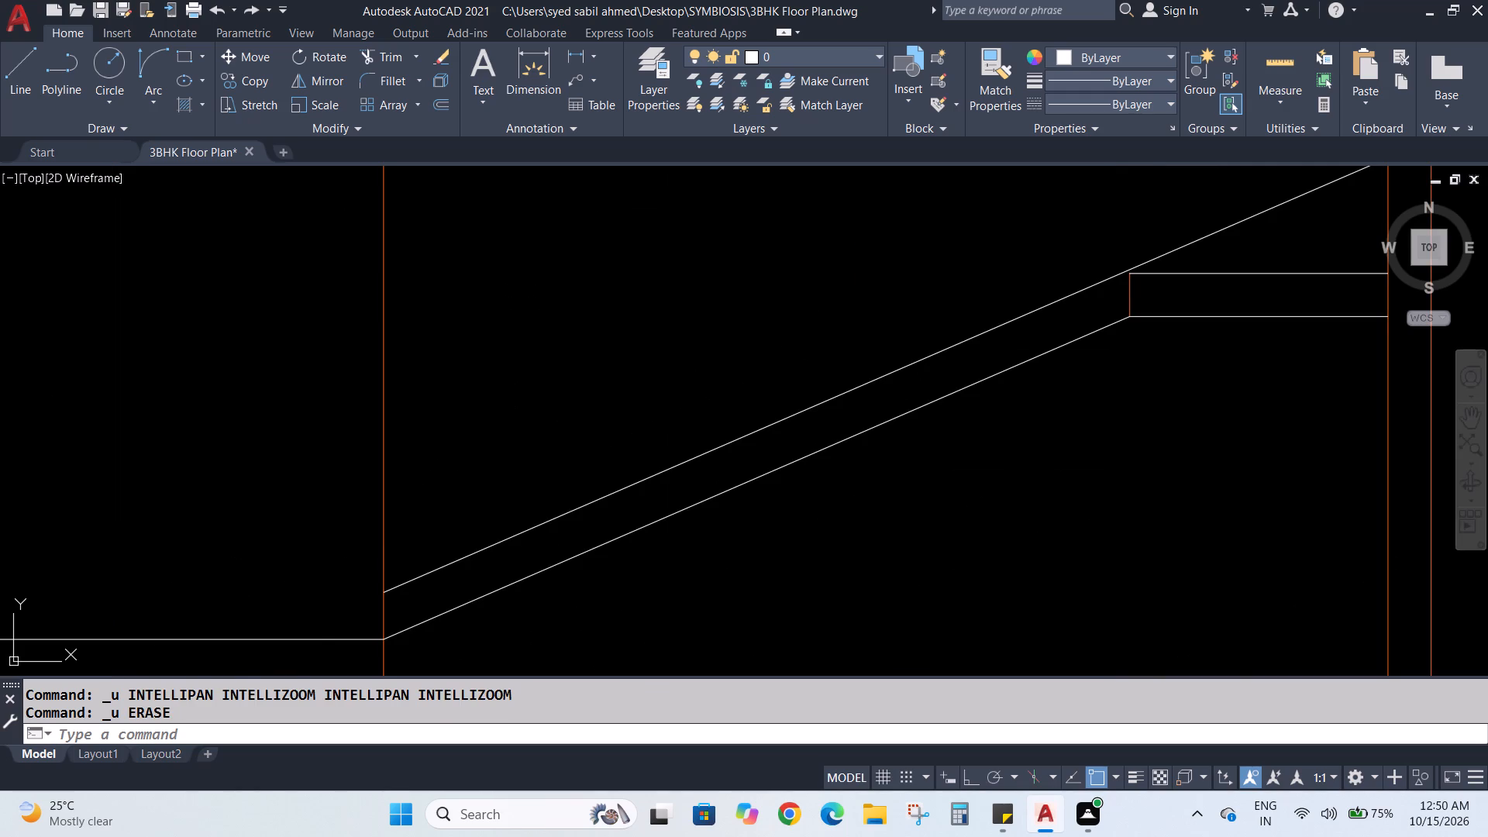
key("ctrl+z")
key("ctrl+z")
key("ctrl+z")
key("ctrl+z")
key("ctrl+z")
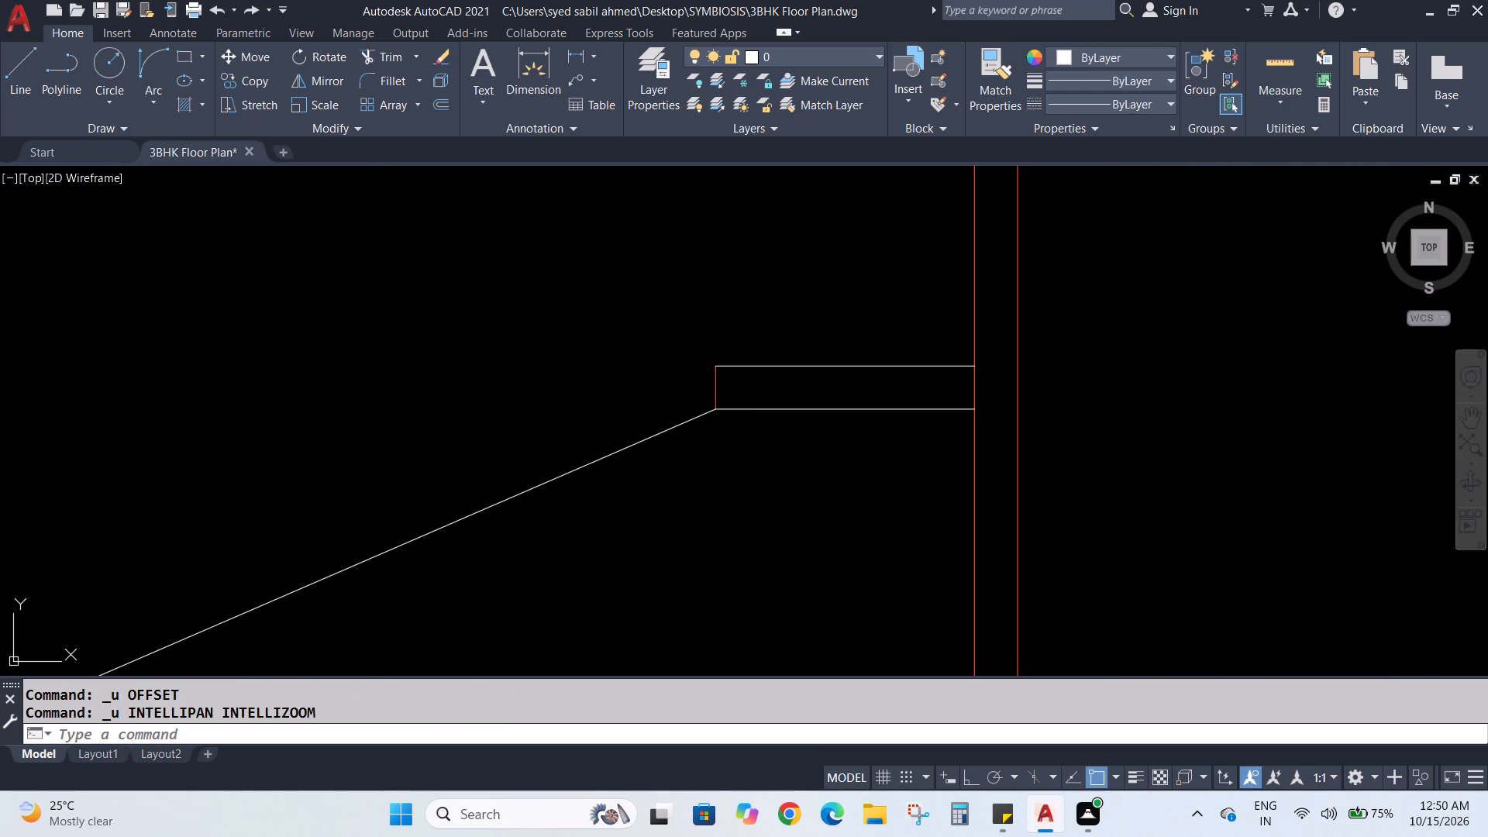
key("ctrl+z")
key("ctrl+z")
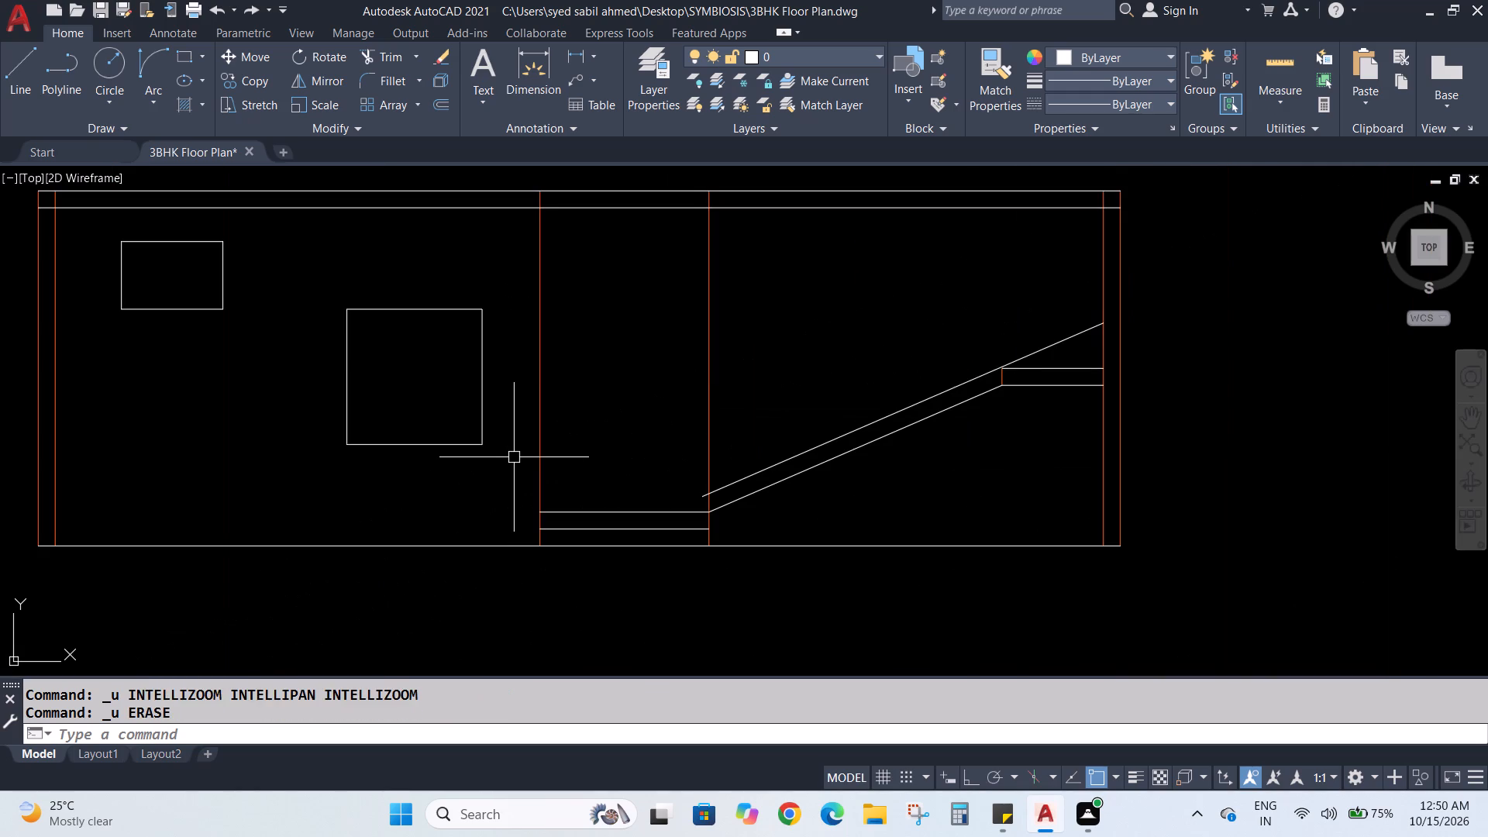
key("ctrl+z")
key("ctrl+z")
key("ctrl+z")
key("ctrl+z")
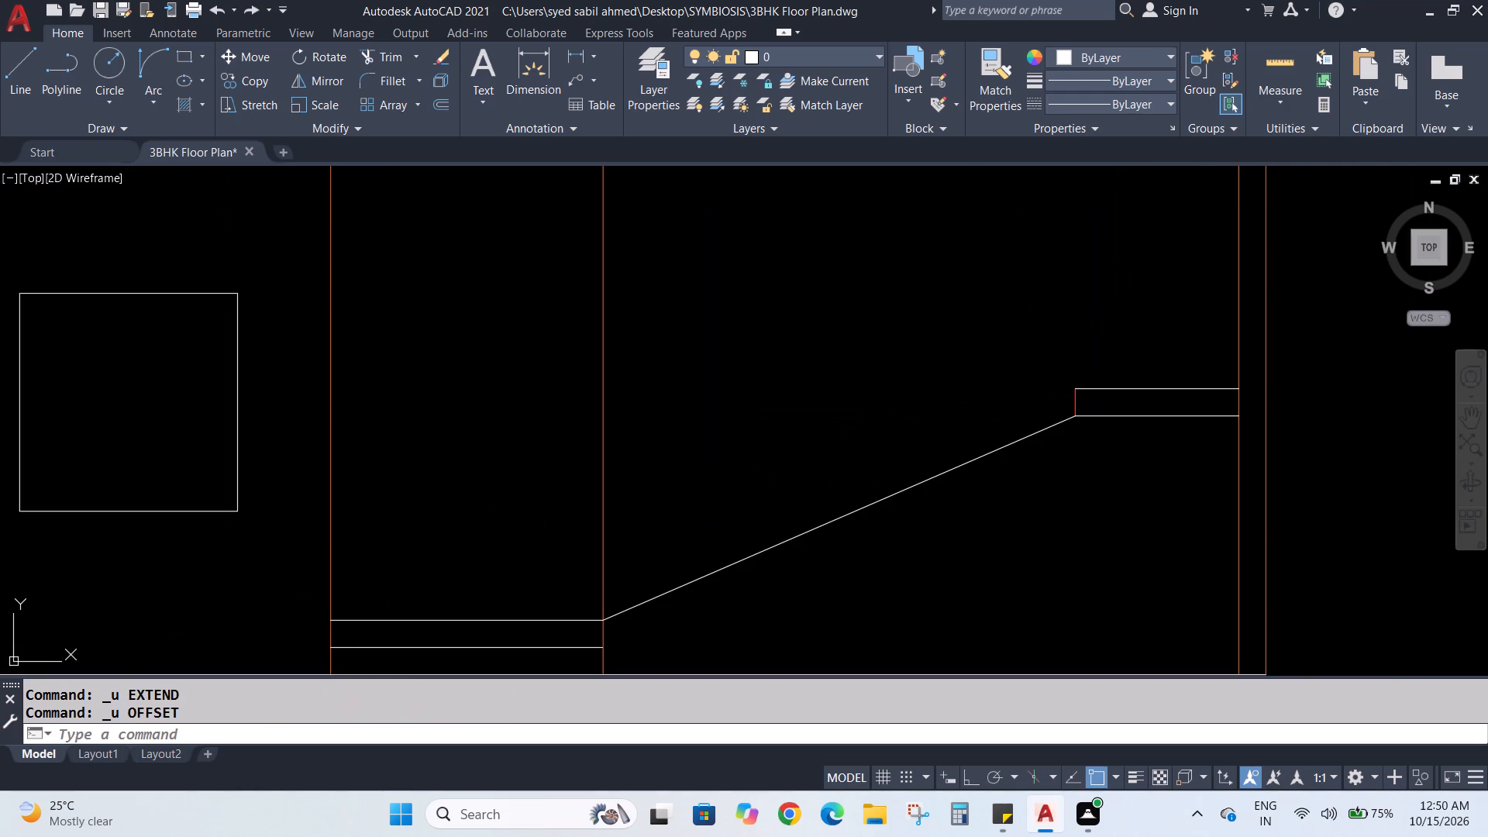
key("ctrl+z")
key("ctrl+z")
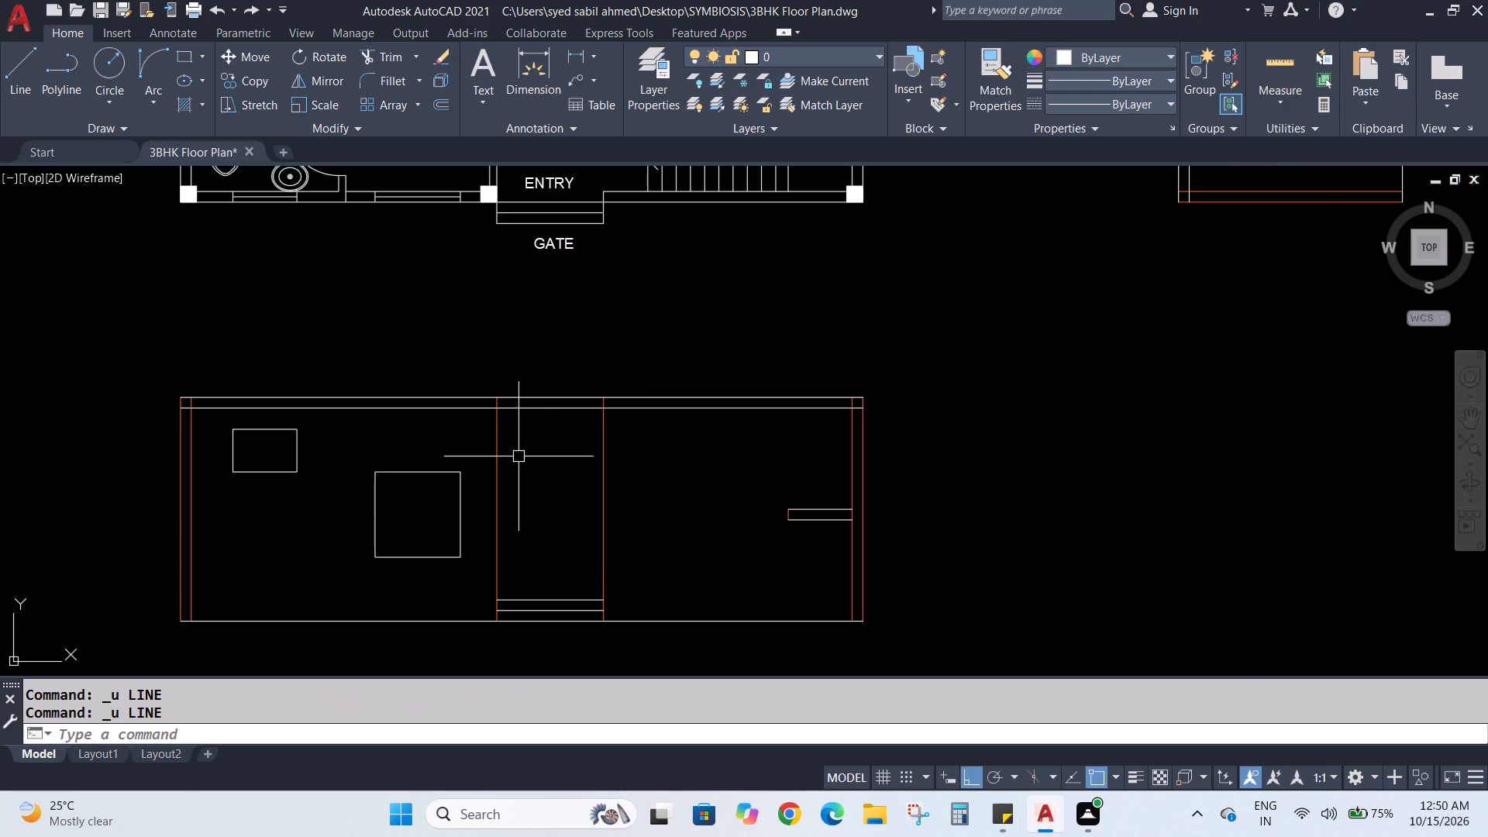
Erase the three lines of the mid-height landing slab in the front elevation.
middle_click_drag(765, 553, 735, 467)
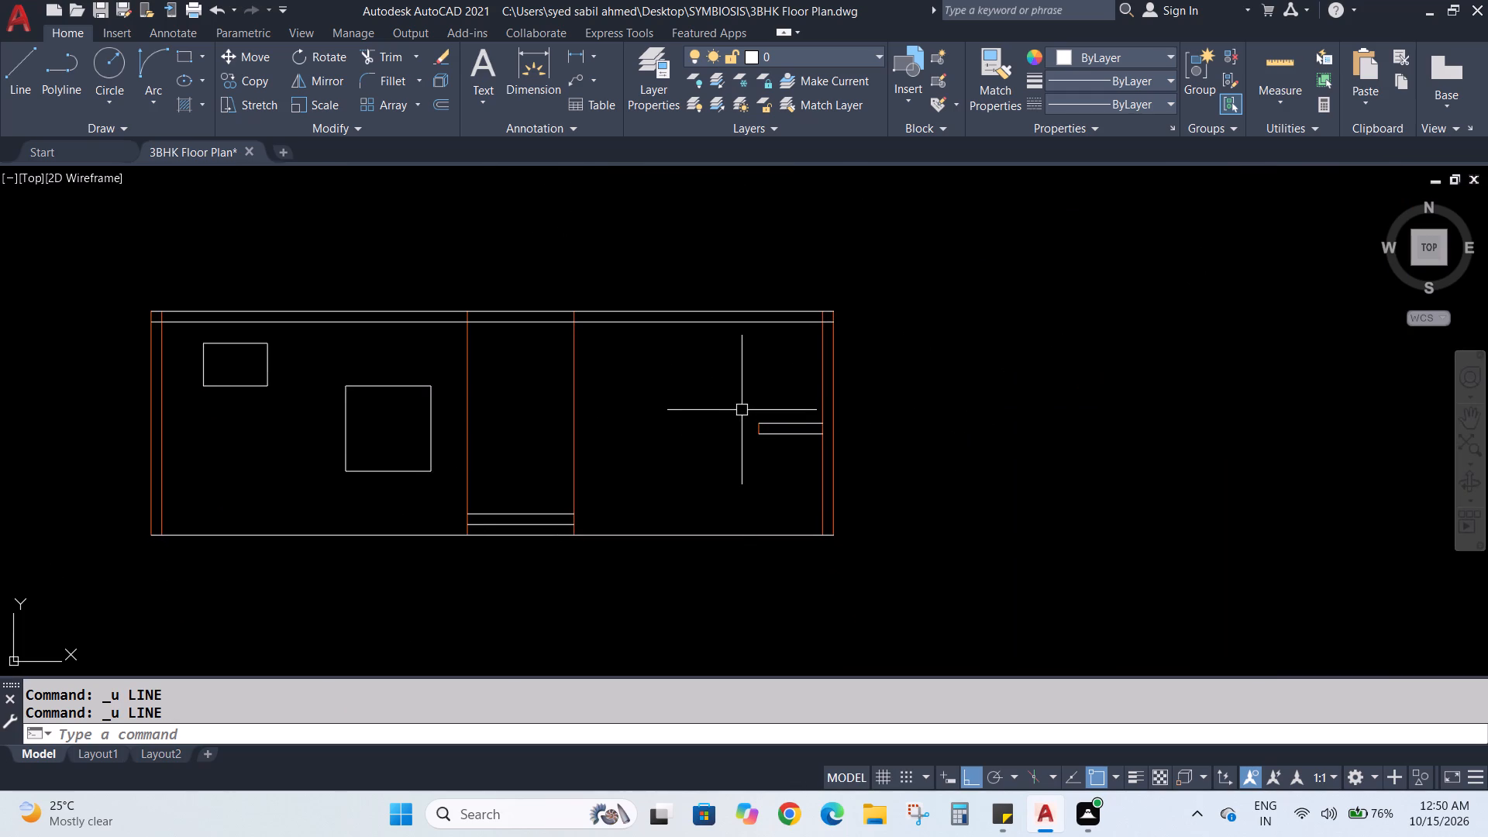
left_click_drag(742, 407, 790, 435)
left_click(789, 458)
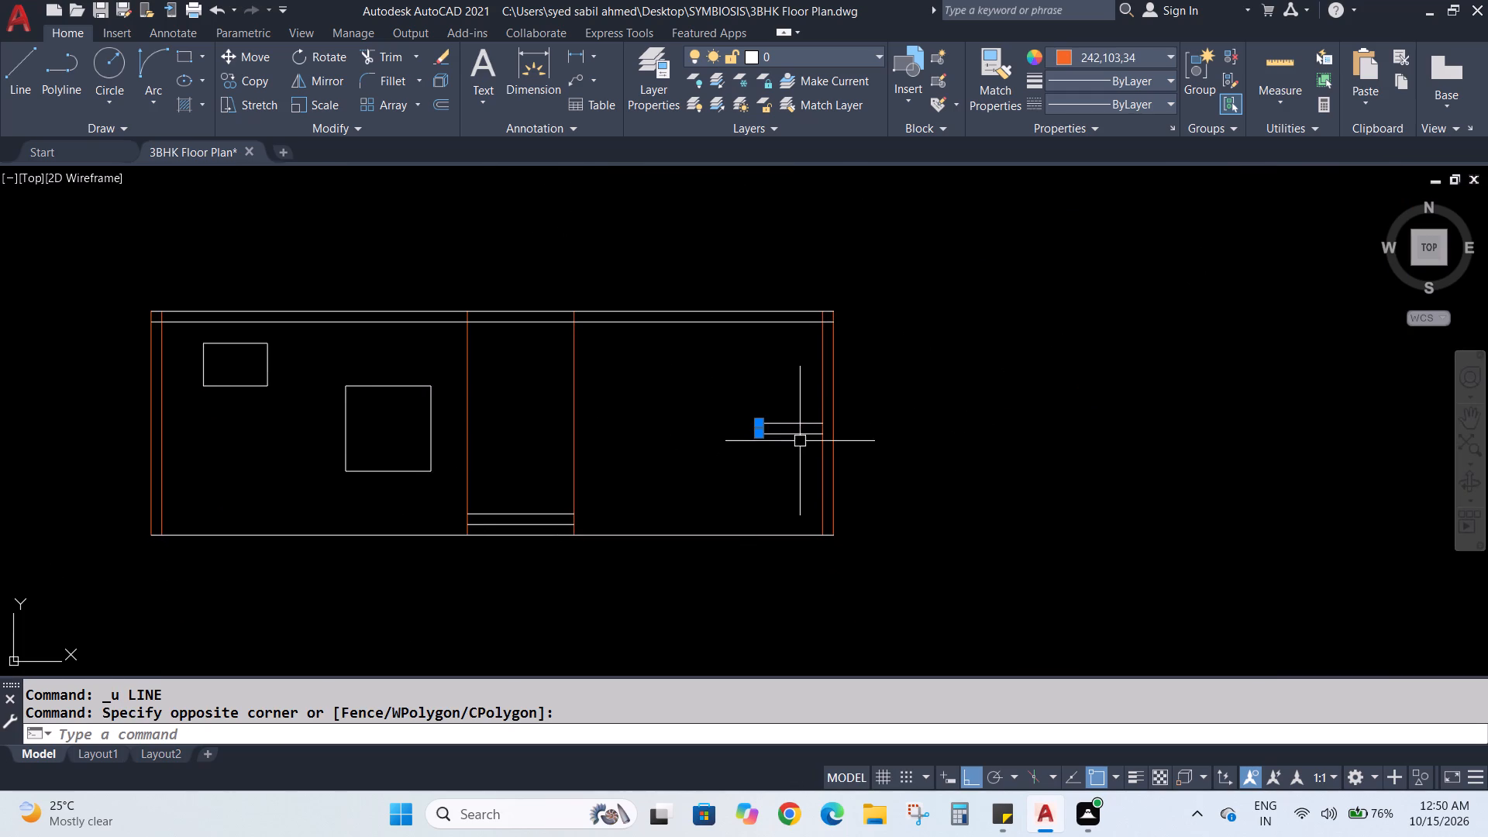
key("BackSpace")
key("Delete")
left_click(798, 421)
key("Delete")
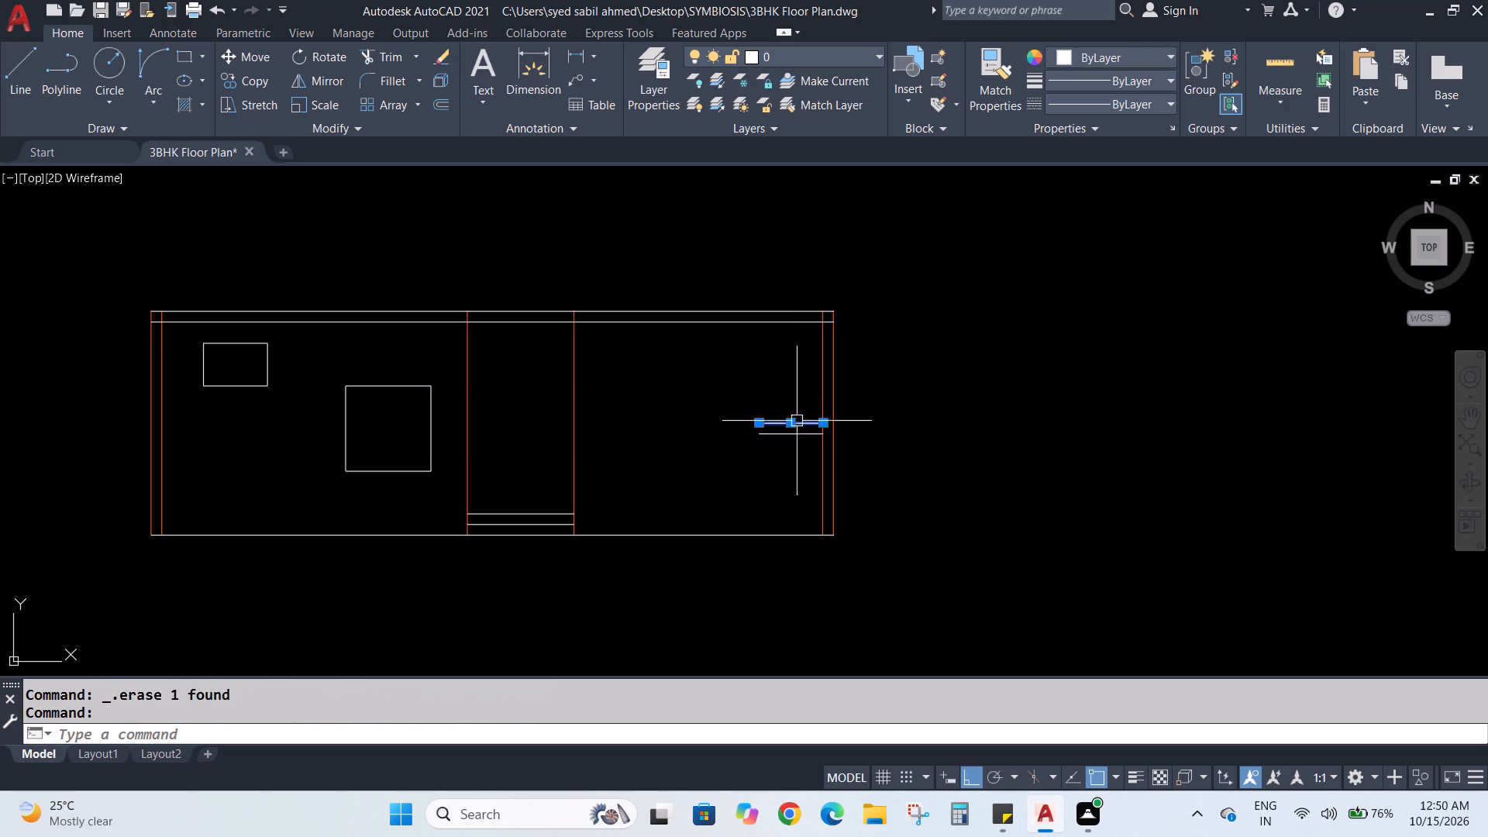
left_click(787, 438)
key("Delete")
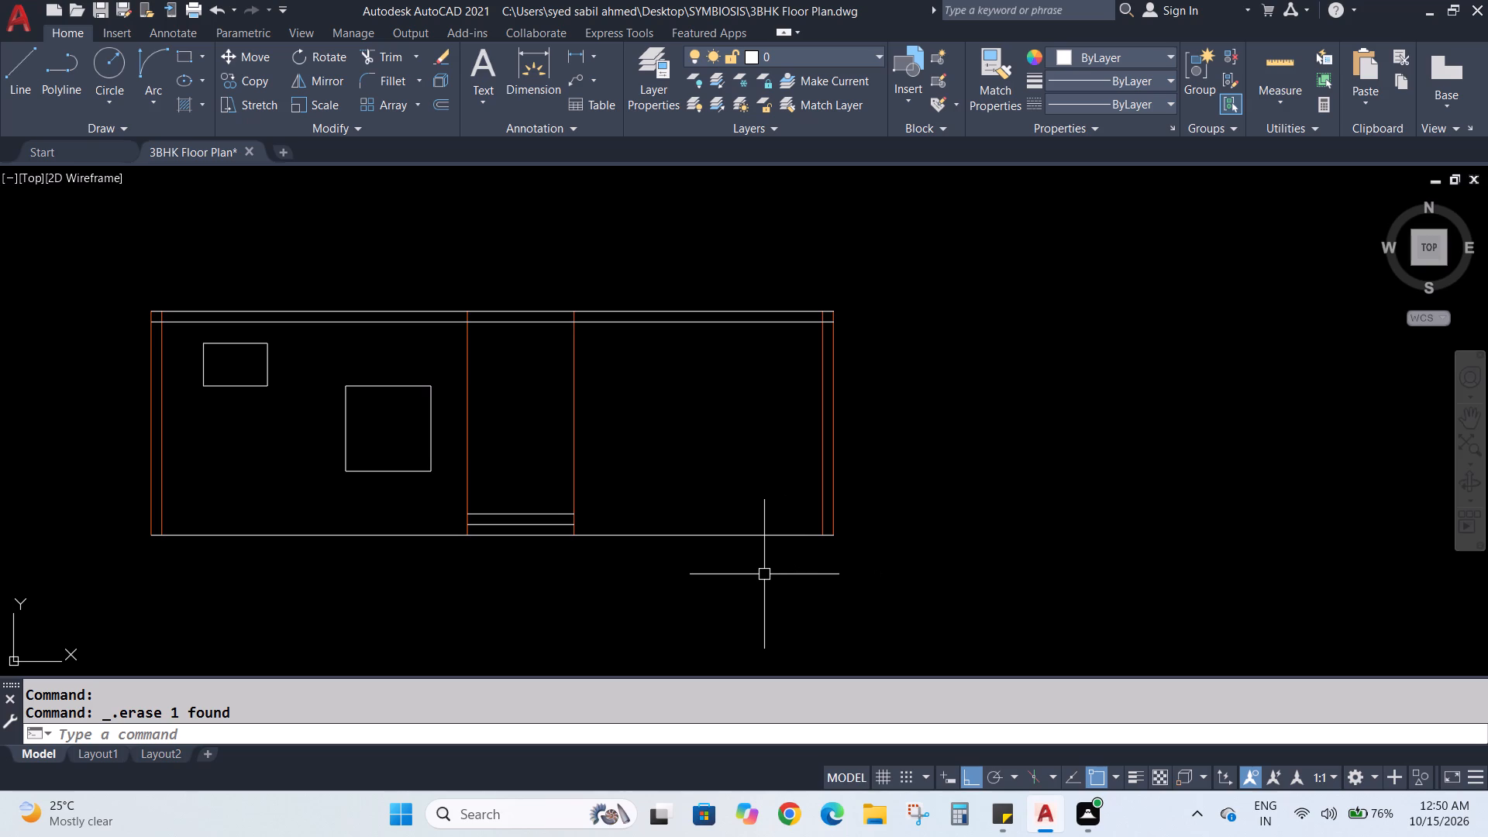
Measure the combined height of the two entrance steps with a linear dimension, without placing it.
scroll(748, 522, "up", 1)
middle_click_drag(722, 470, 737, 537)
scroll(737, 535, "up", 1)
scroll(737, 535, "down", 1)
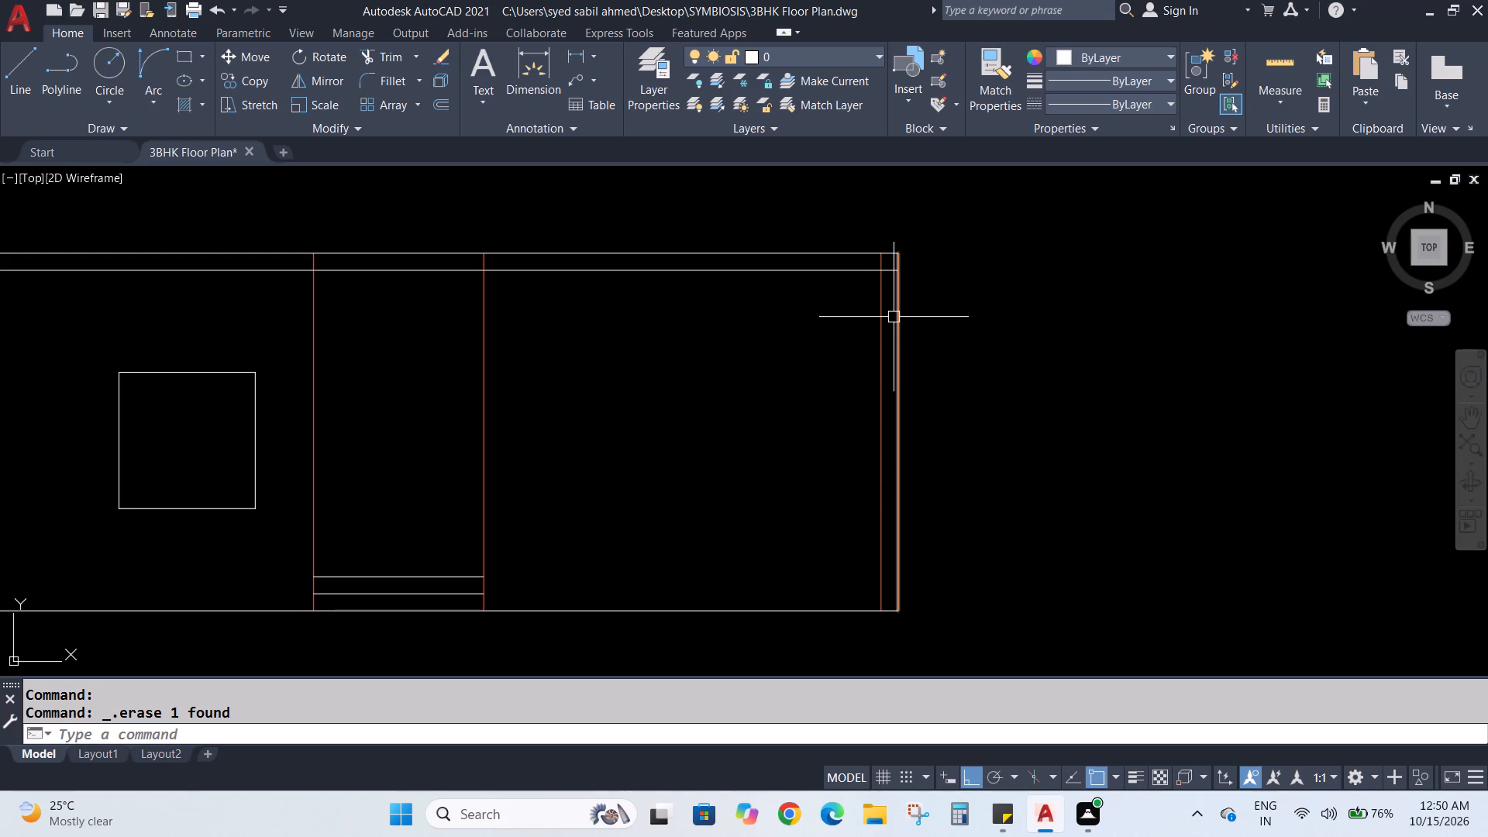
key("Escape")
key("Escape")
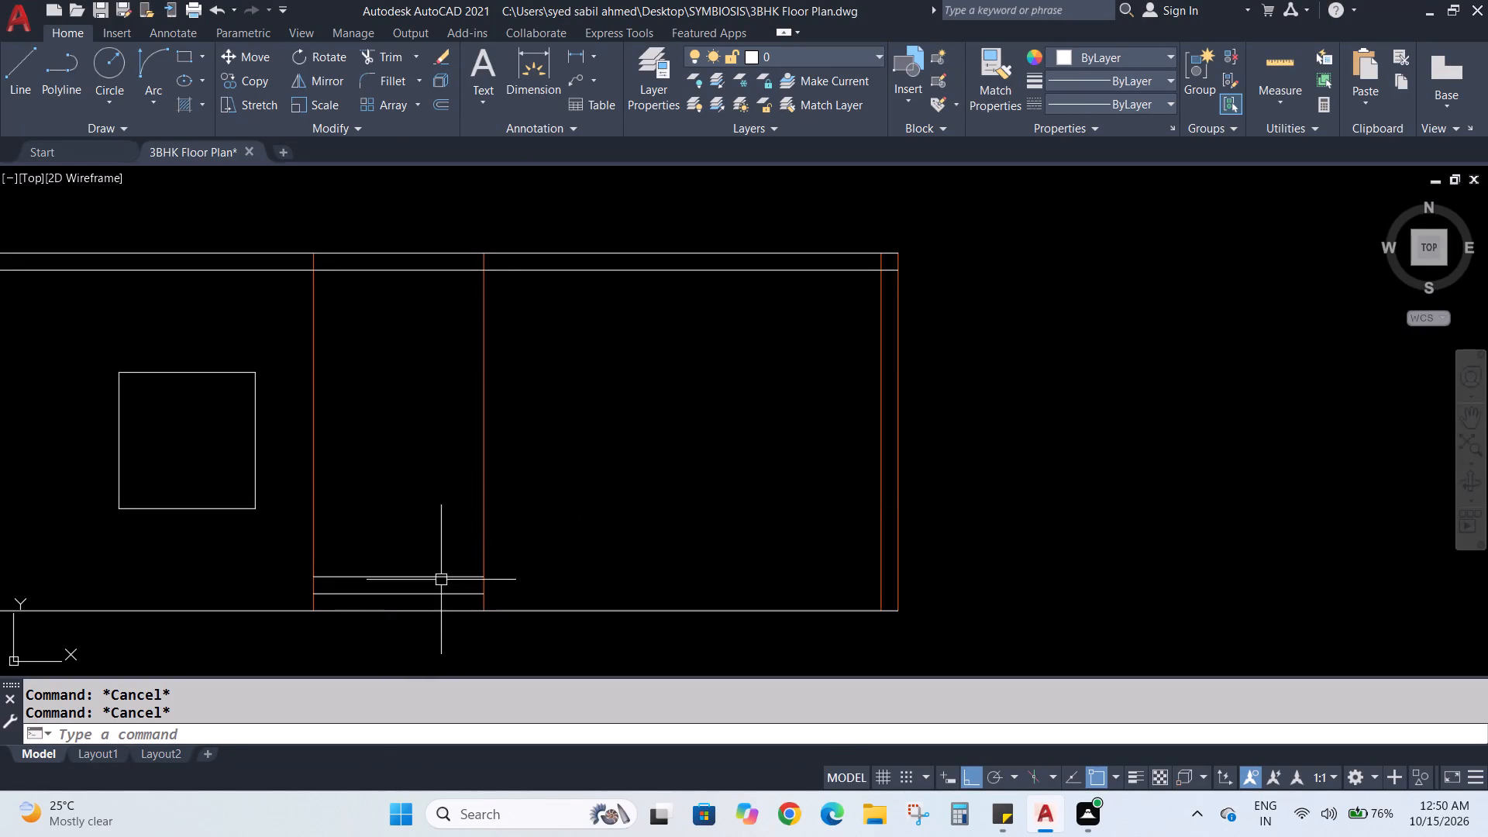
scroll(429, 630, "up", 2)
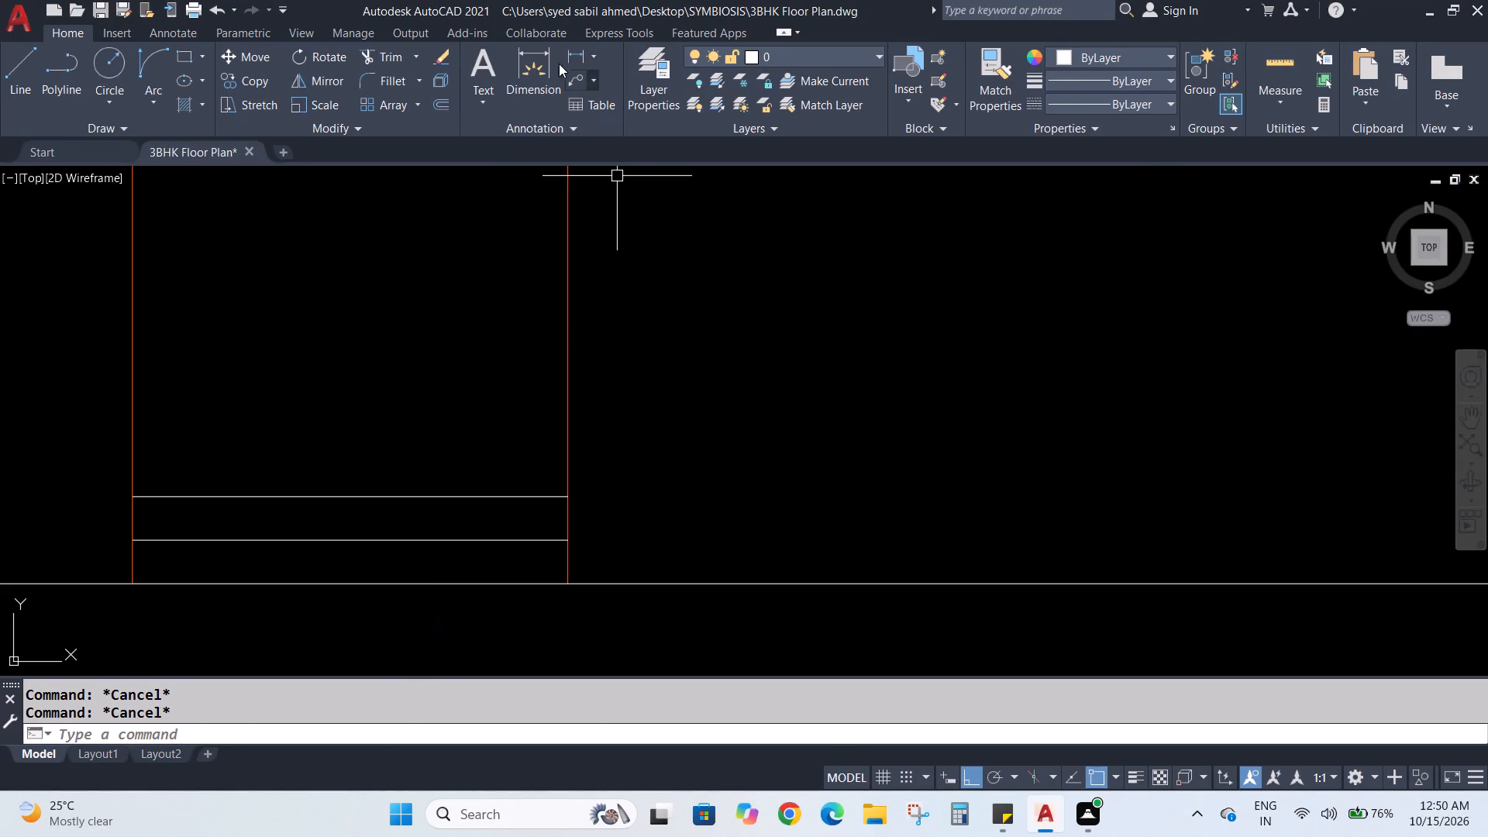
left_click(583, 50)
left_click(567, 498)
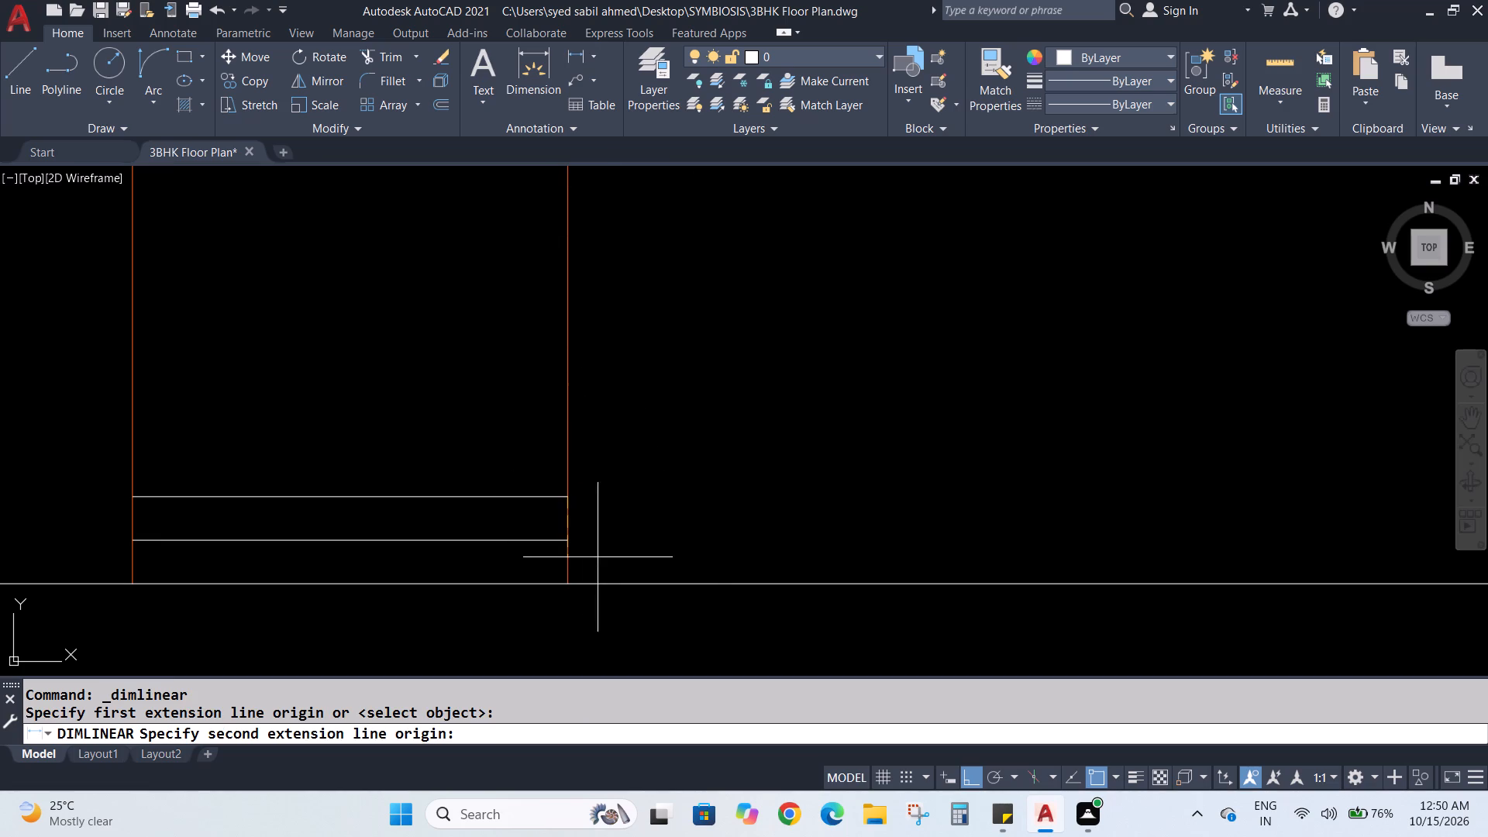
left_click(571, 580)
scroll(656, 524, "down", 1)
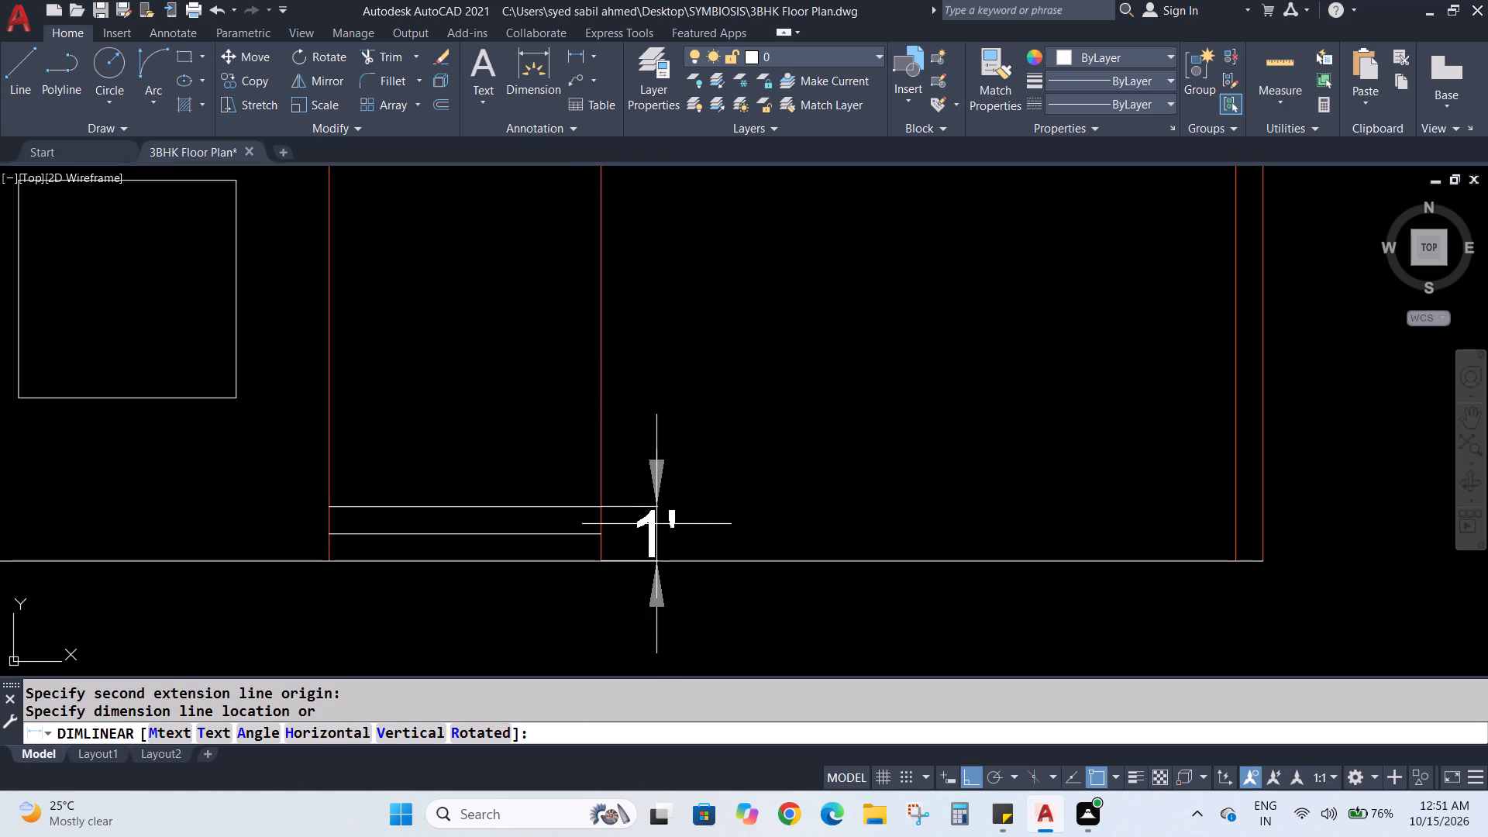
key("Escape")
key("Escape")
scroll(958, 532, "down", 1)
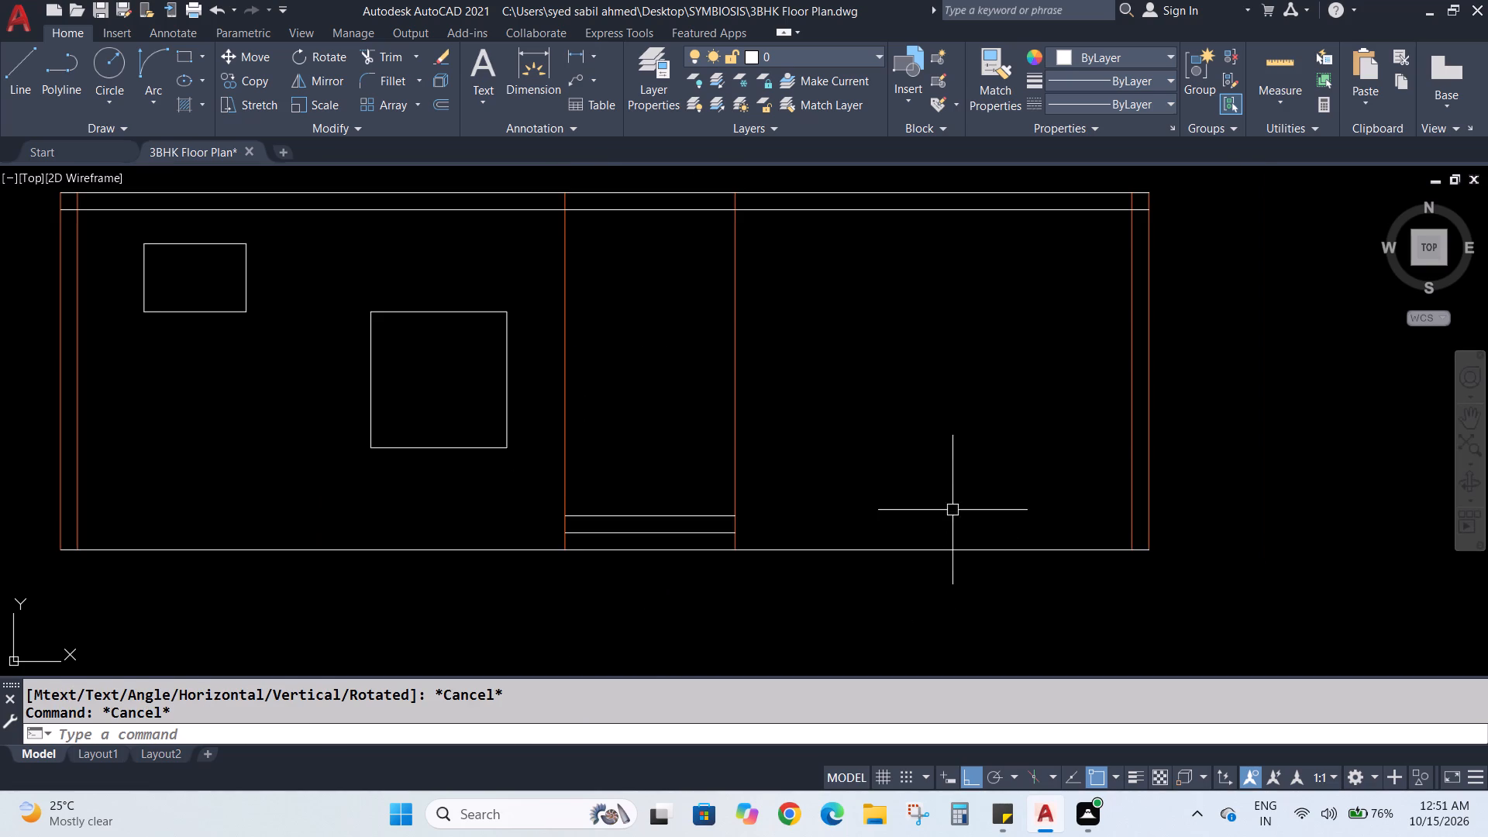
Draw a horizontal line from the top corner of the entrance steps across to the inner line of the right end wall.
middle_click_drag(952, 509, 866, 528)
key("l")
key("Return")
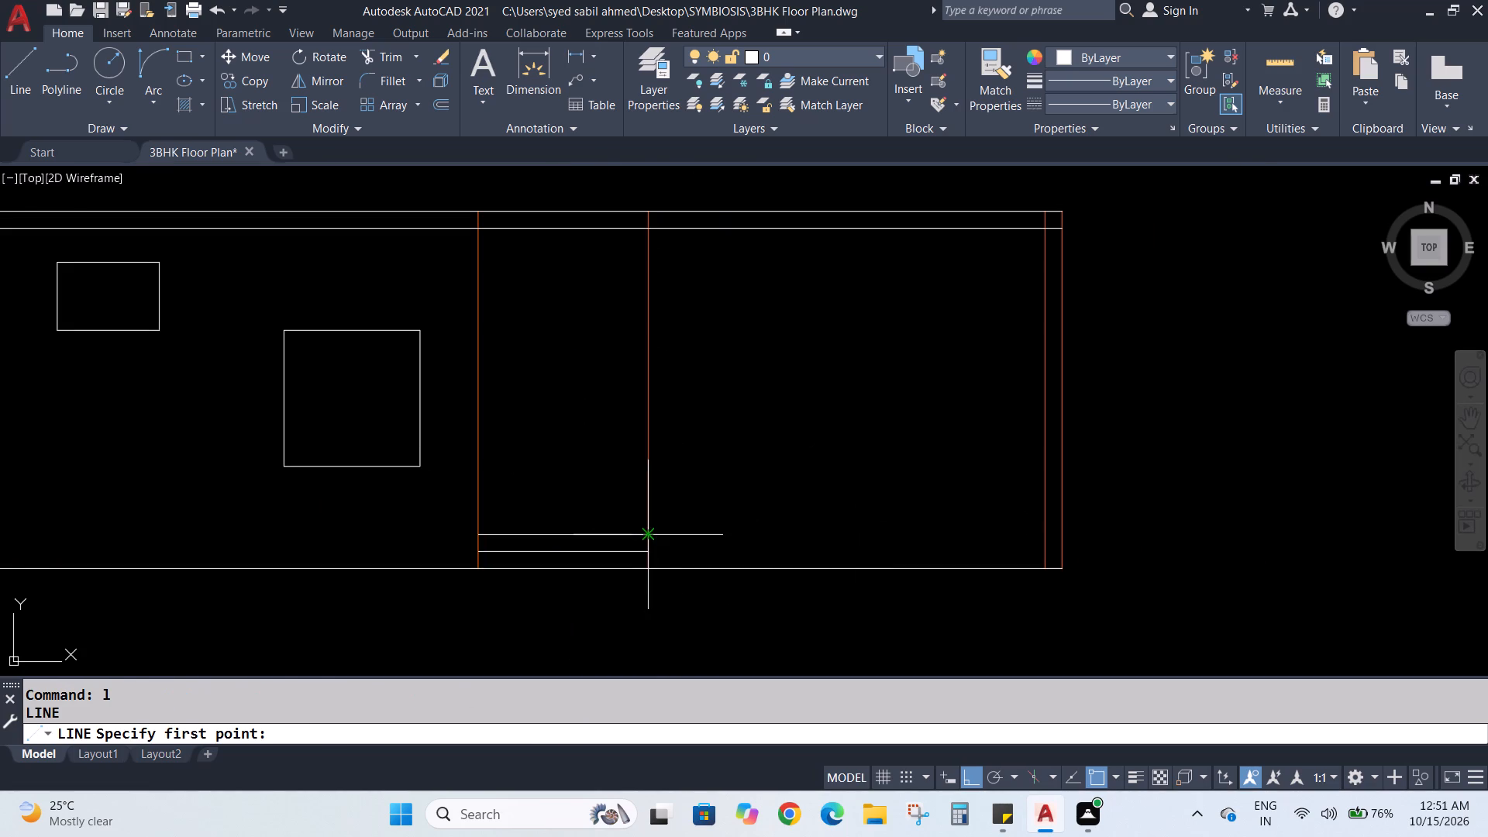
left_click(646, 530)
left_click(1050, 539)
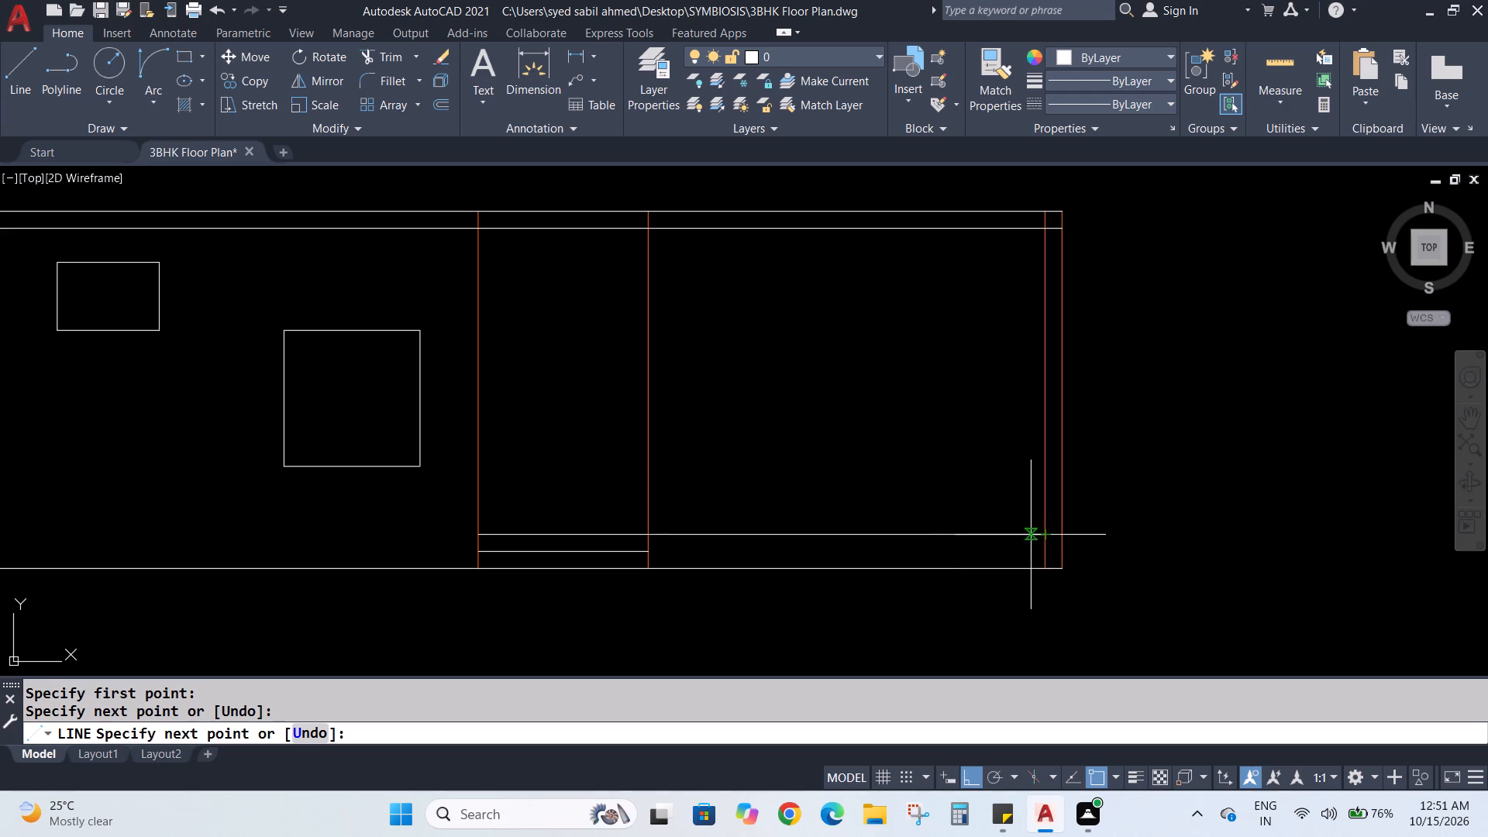
key("Escape")
key("Escape")
Offset the new horizontal line upward by 3' twice, creating two levels in the stair bay.
key("o")
key("Return")
type("3'")
key("Return")
left_click(745, 535)
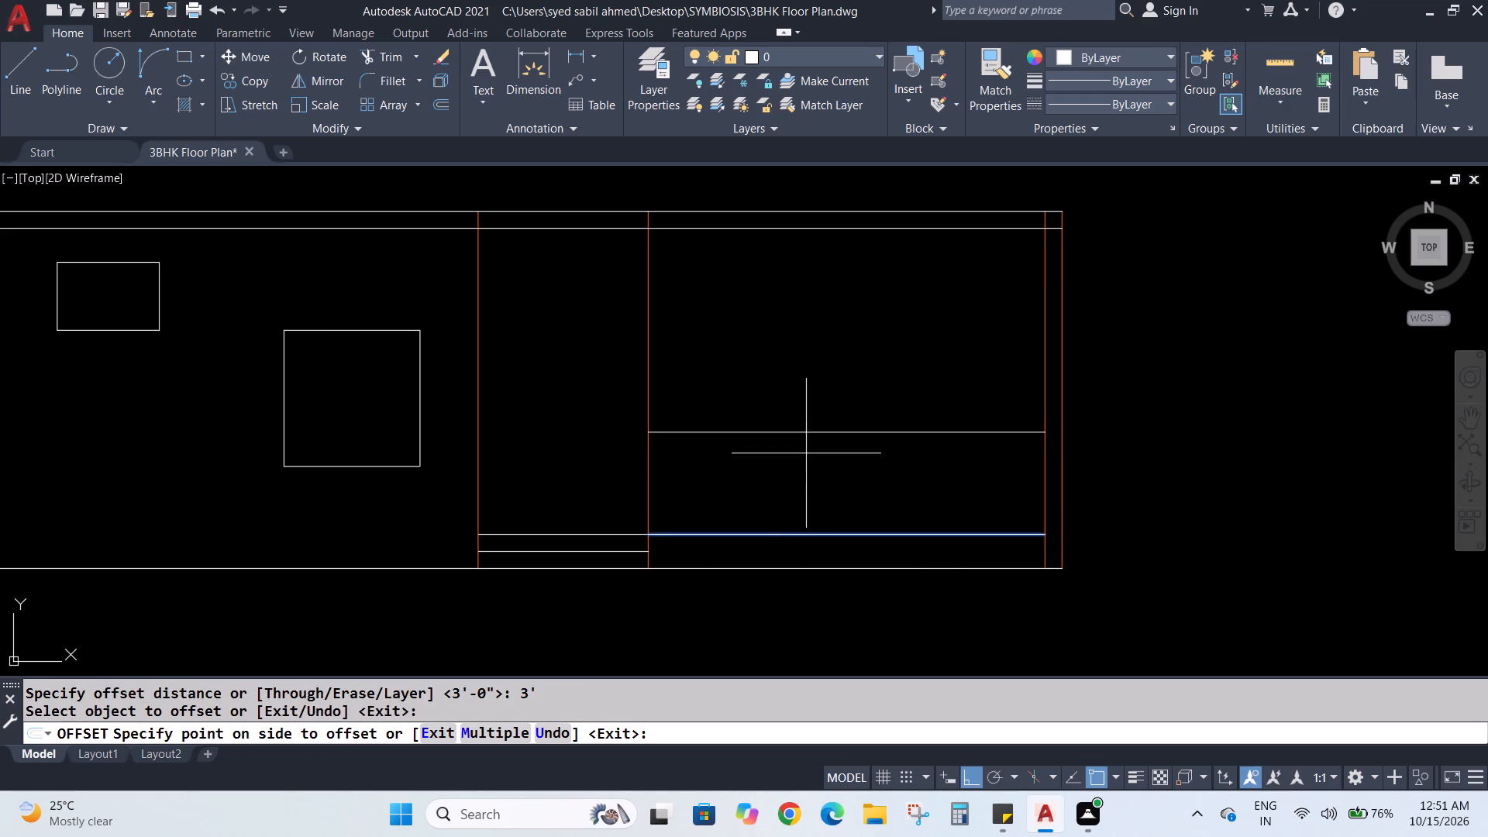
left_click(806, 453)
left_click(823, 432)
left_click(827, 388)
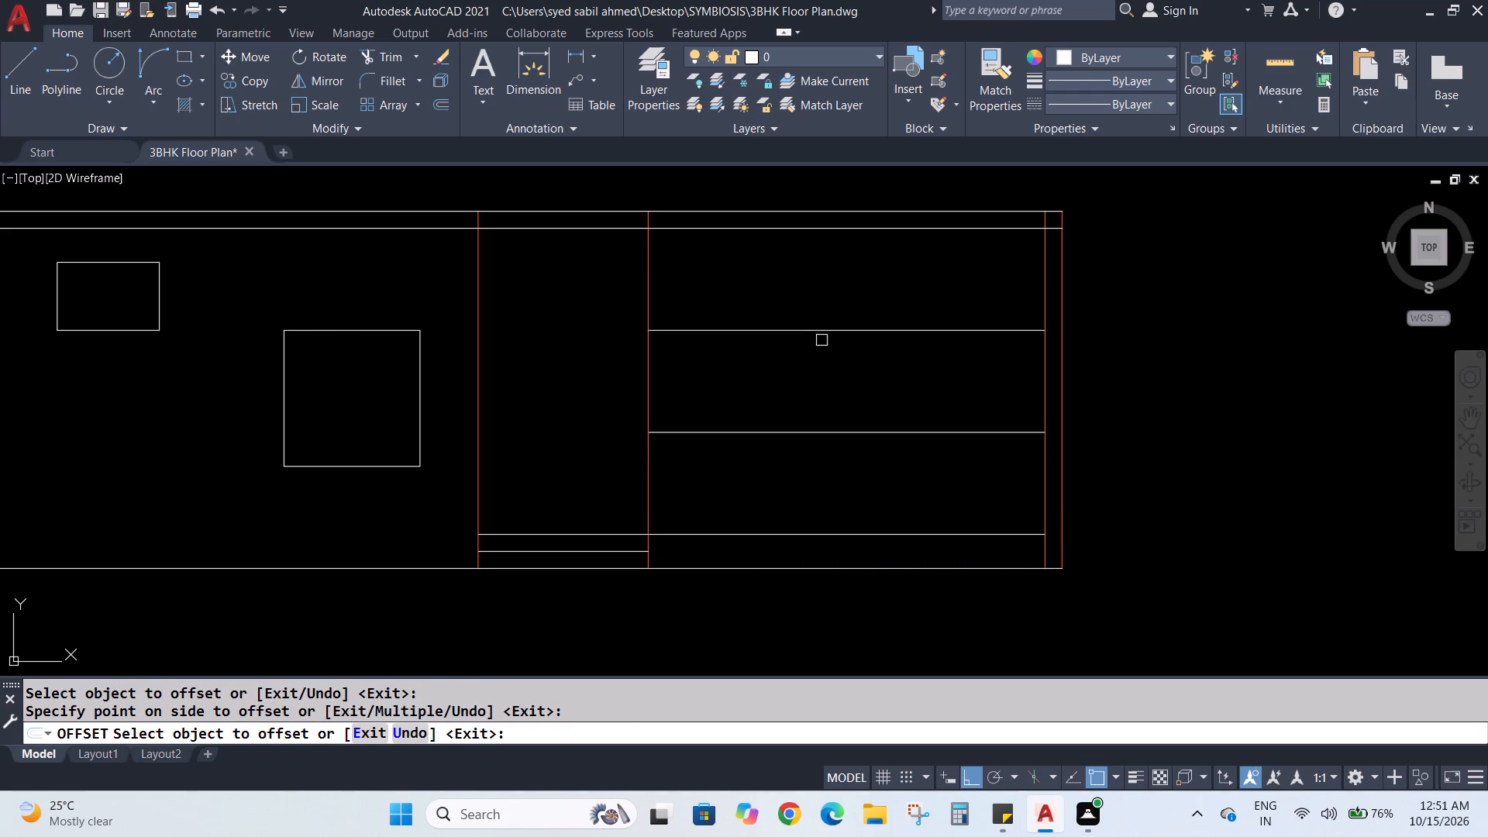
key("Escape")
key("Escape")
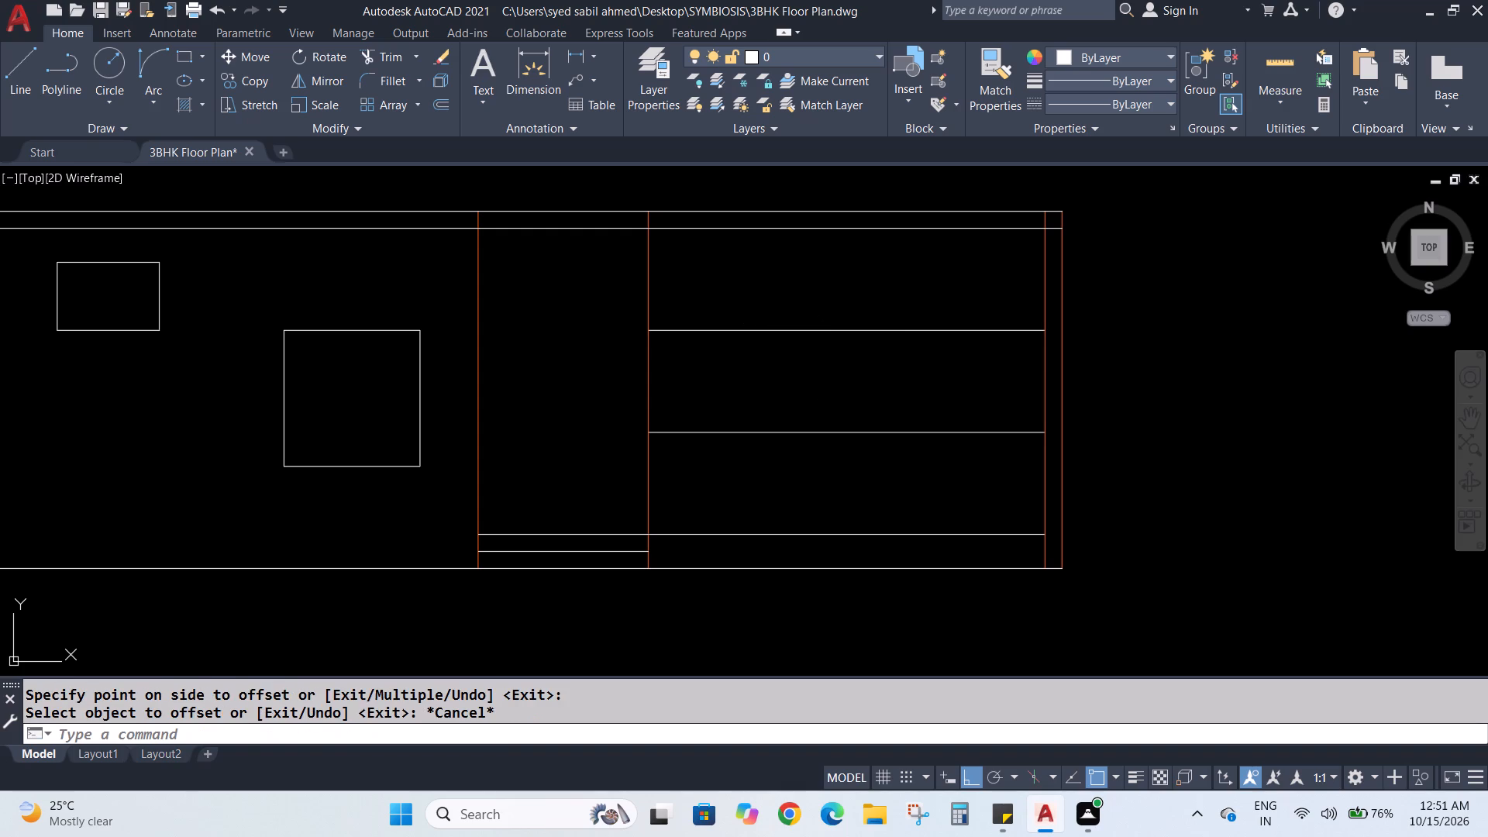
Offset the inner line of the right end wall 3' inward to mark the landing's edge.
key("o")
key("Return")
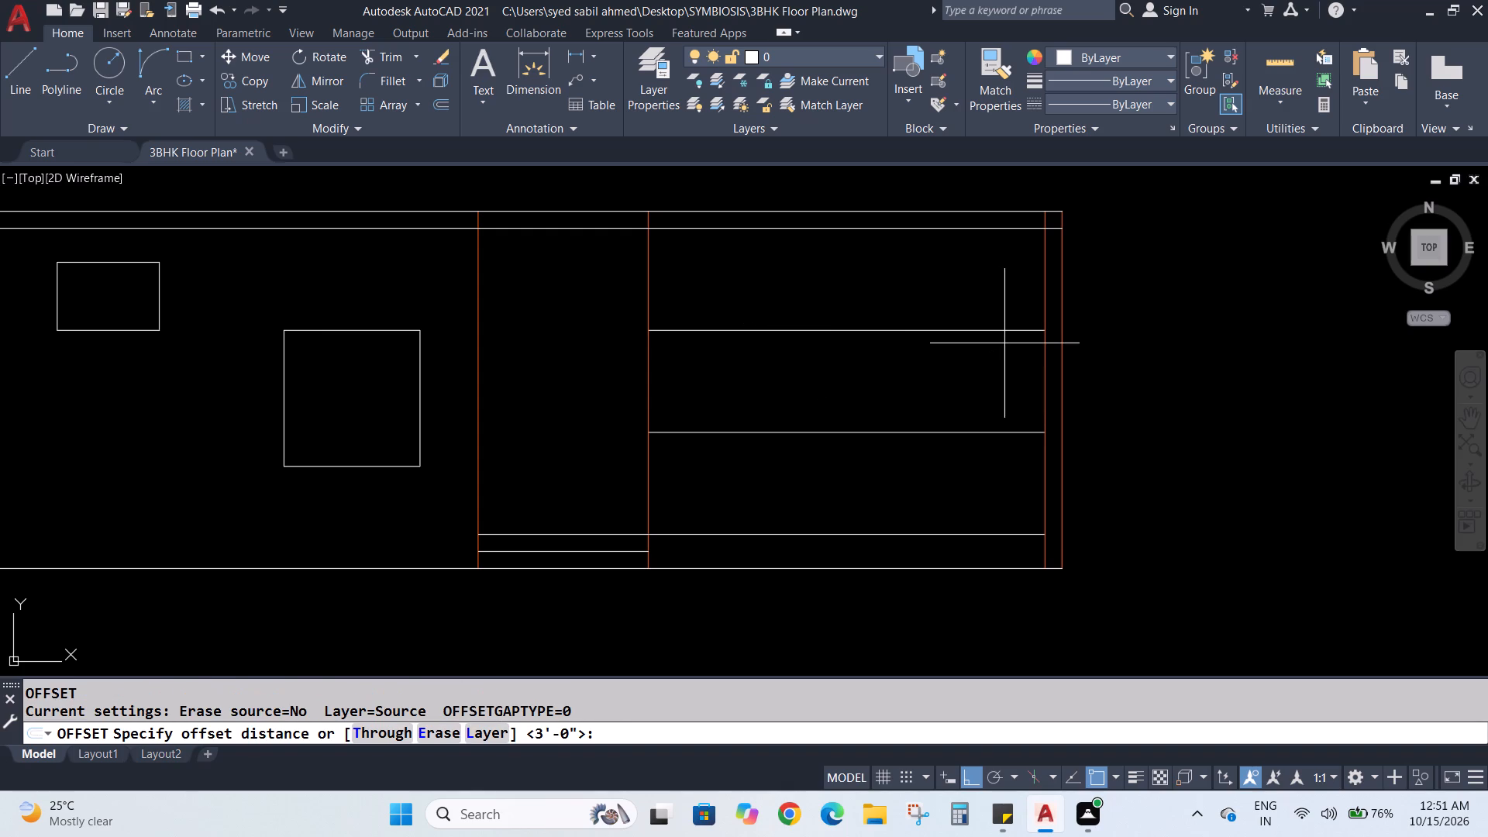
key("Return")
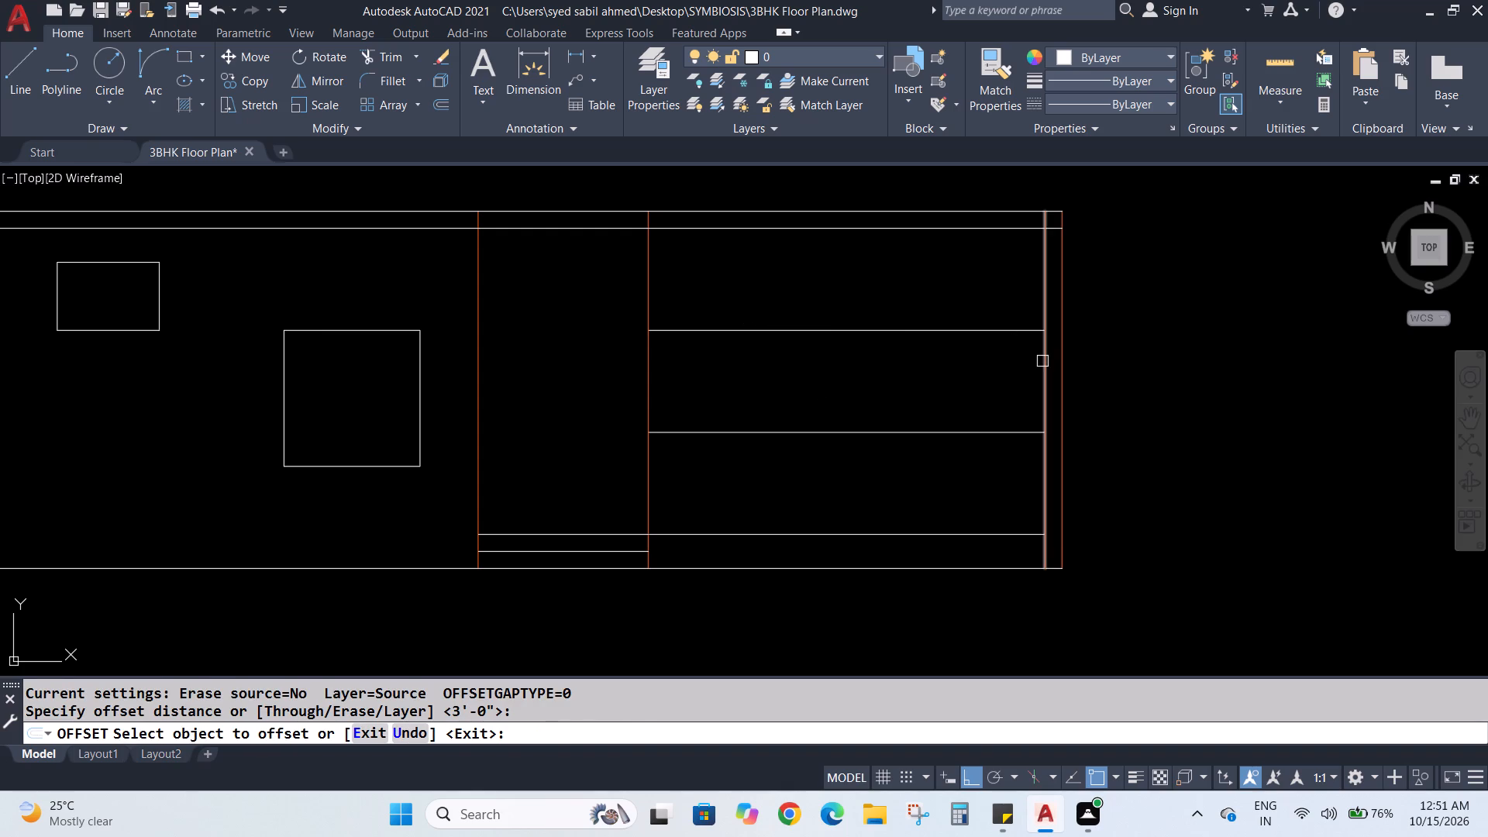
left_click(1042, 361)
left_click(981, 377)
key("Escape")
key("Escape")
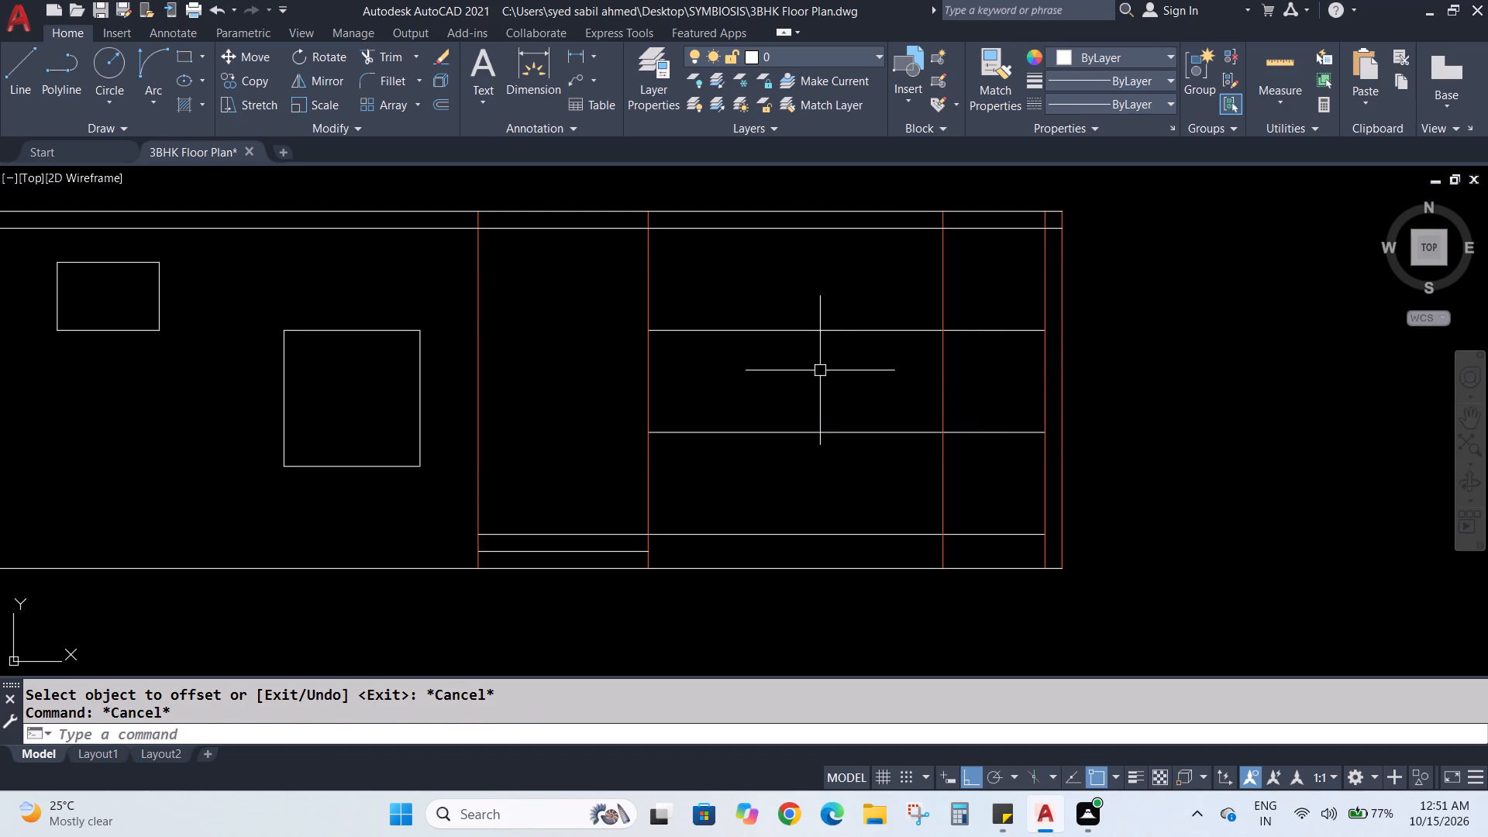
key("Escape")
key("Escape")
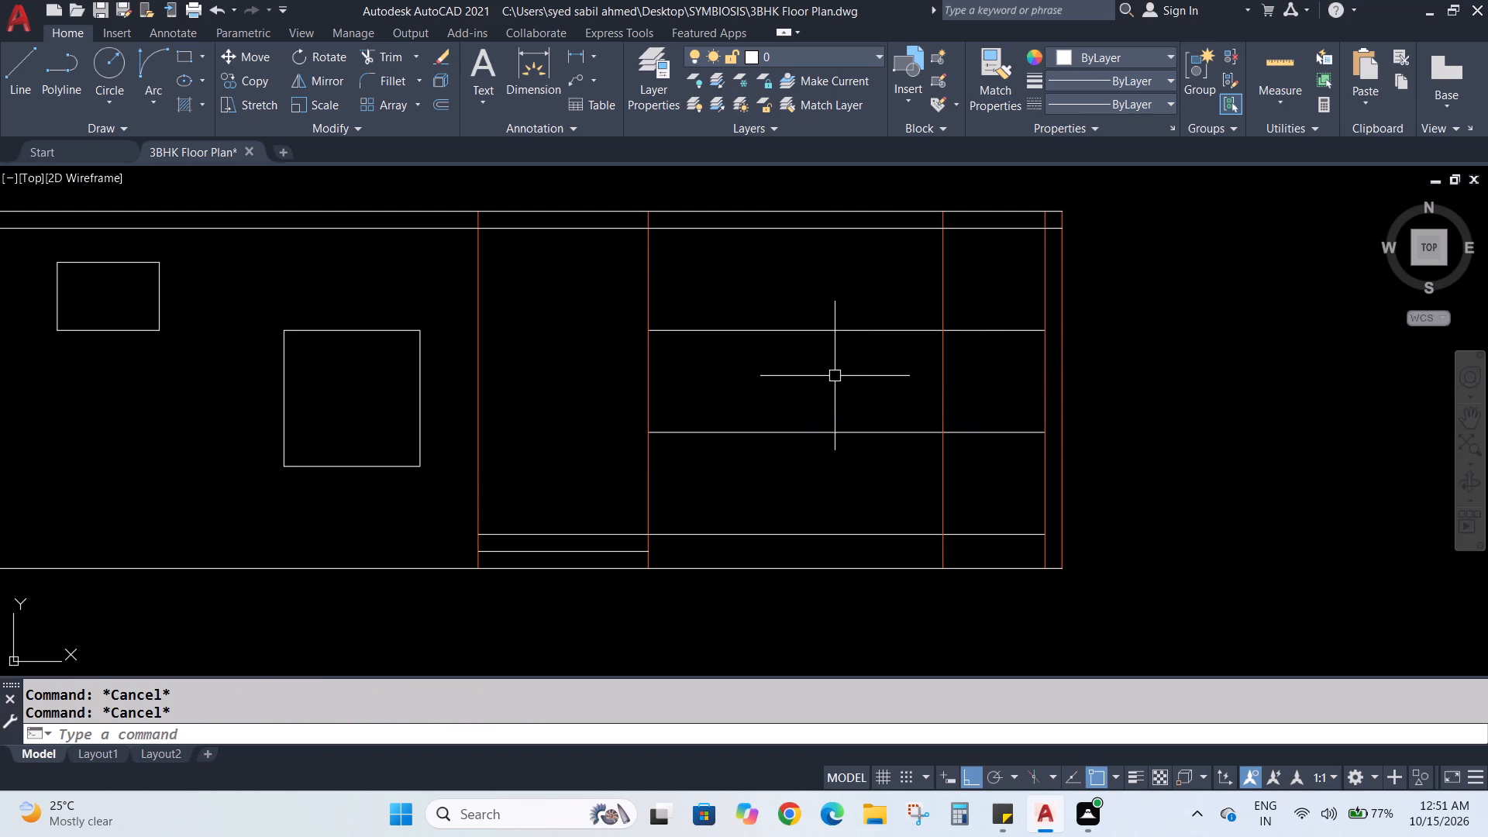
key("Escape")
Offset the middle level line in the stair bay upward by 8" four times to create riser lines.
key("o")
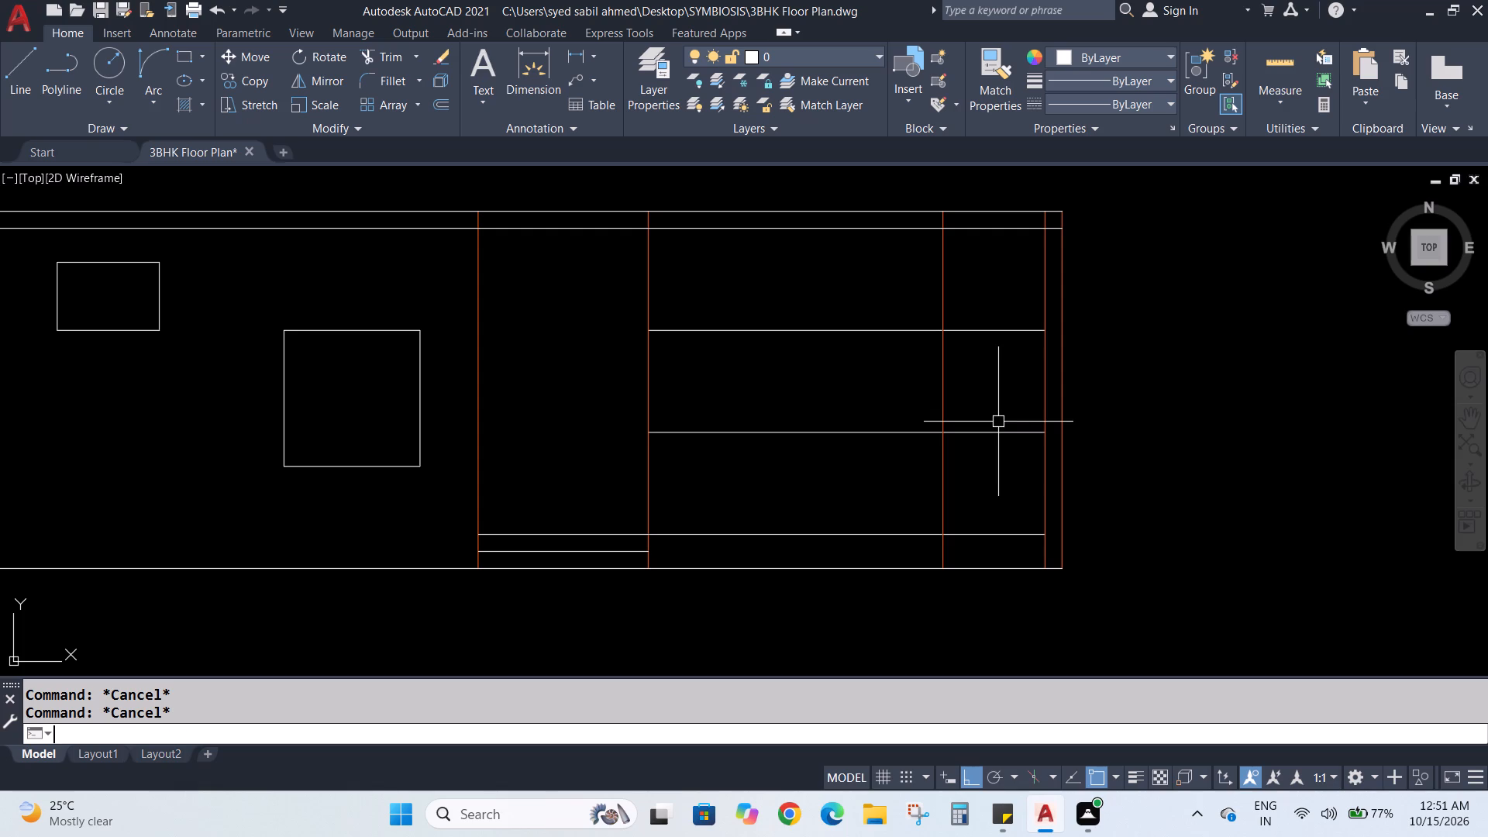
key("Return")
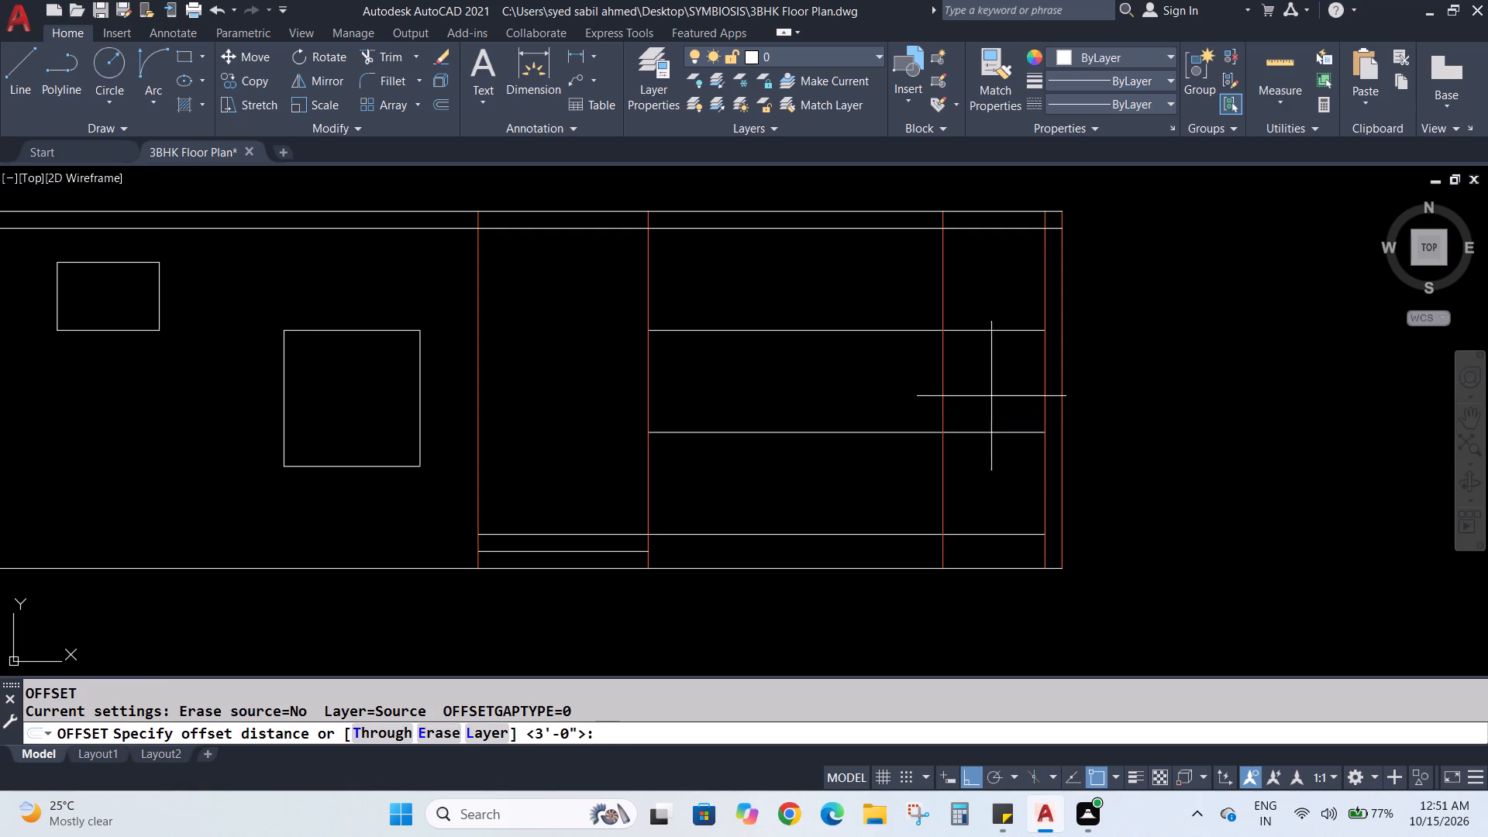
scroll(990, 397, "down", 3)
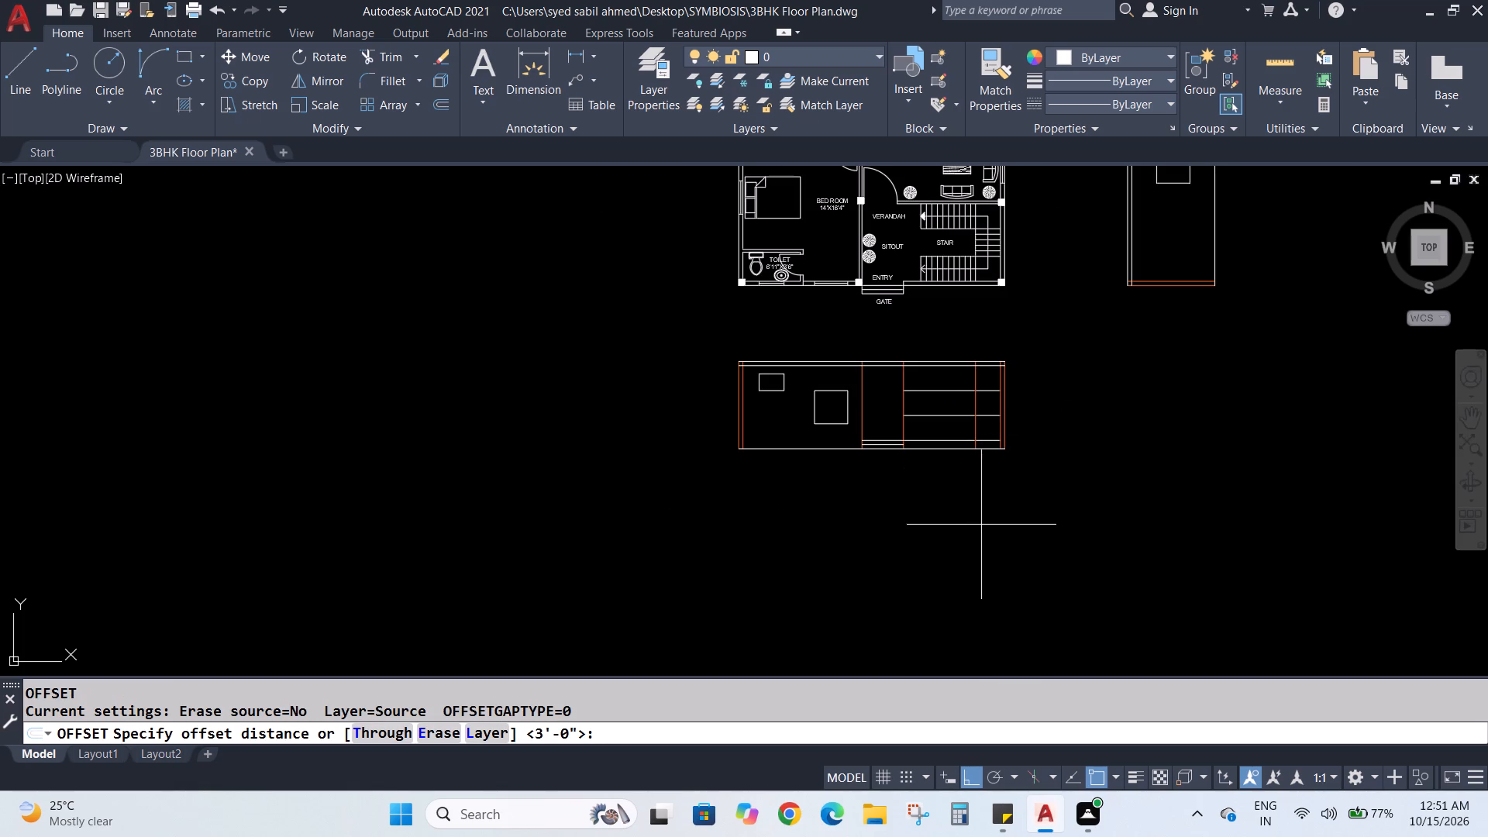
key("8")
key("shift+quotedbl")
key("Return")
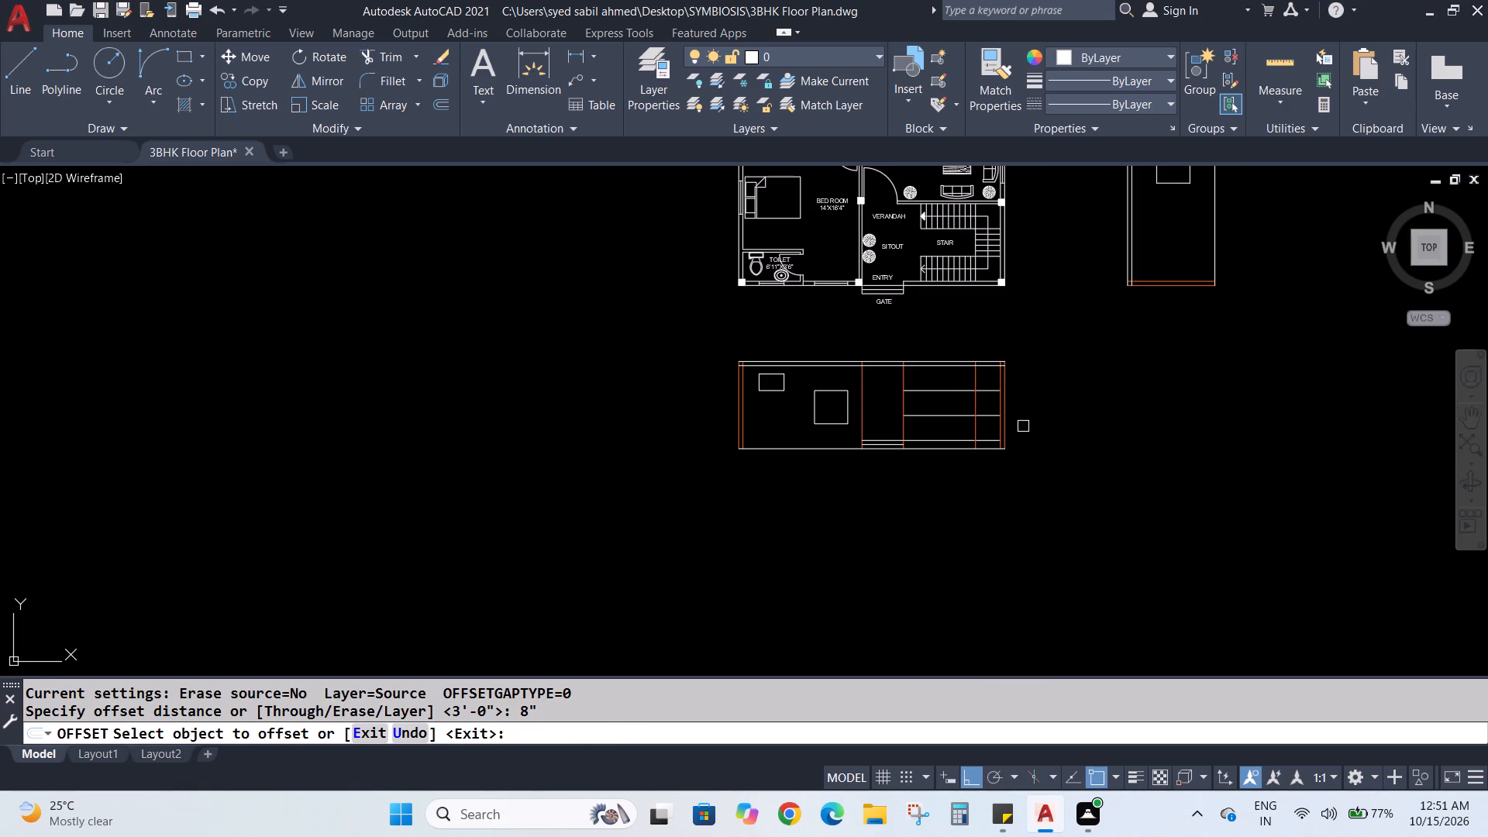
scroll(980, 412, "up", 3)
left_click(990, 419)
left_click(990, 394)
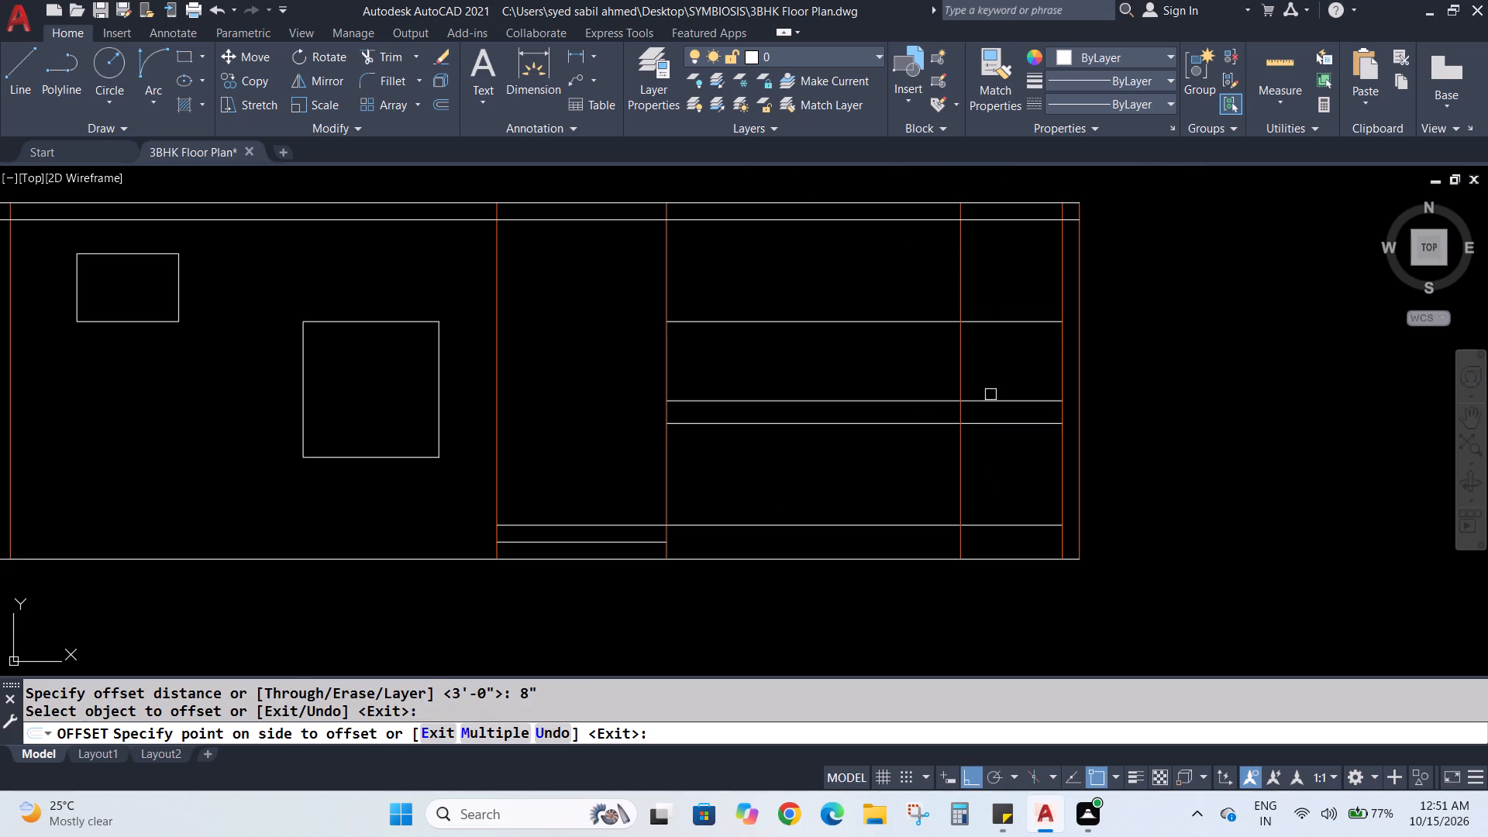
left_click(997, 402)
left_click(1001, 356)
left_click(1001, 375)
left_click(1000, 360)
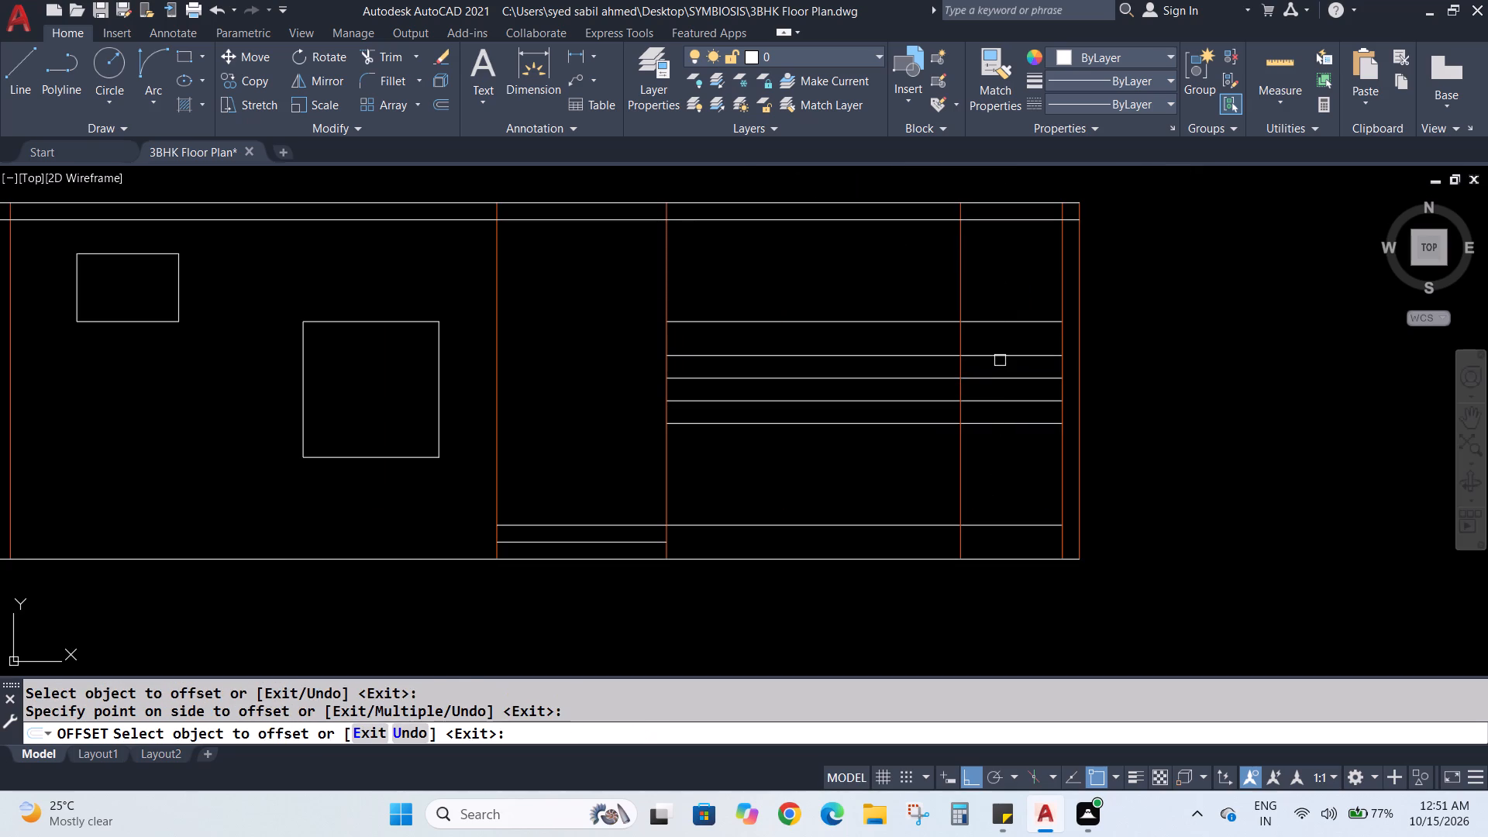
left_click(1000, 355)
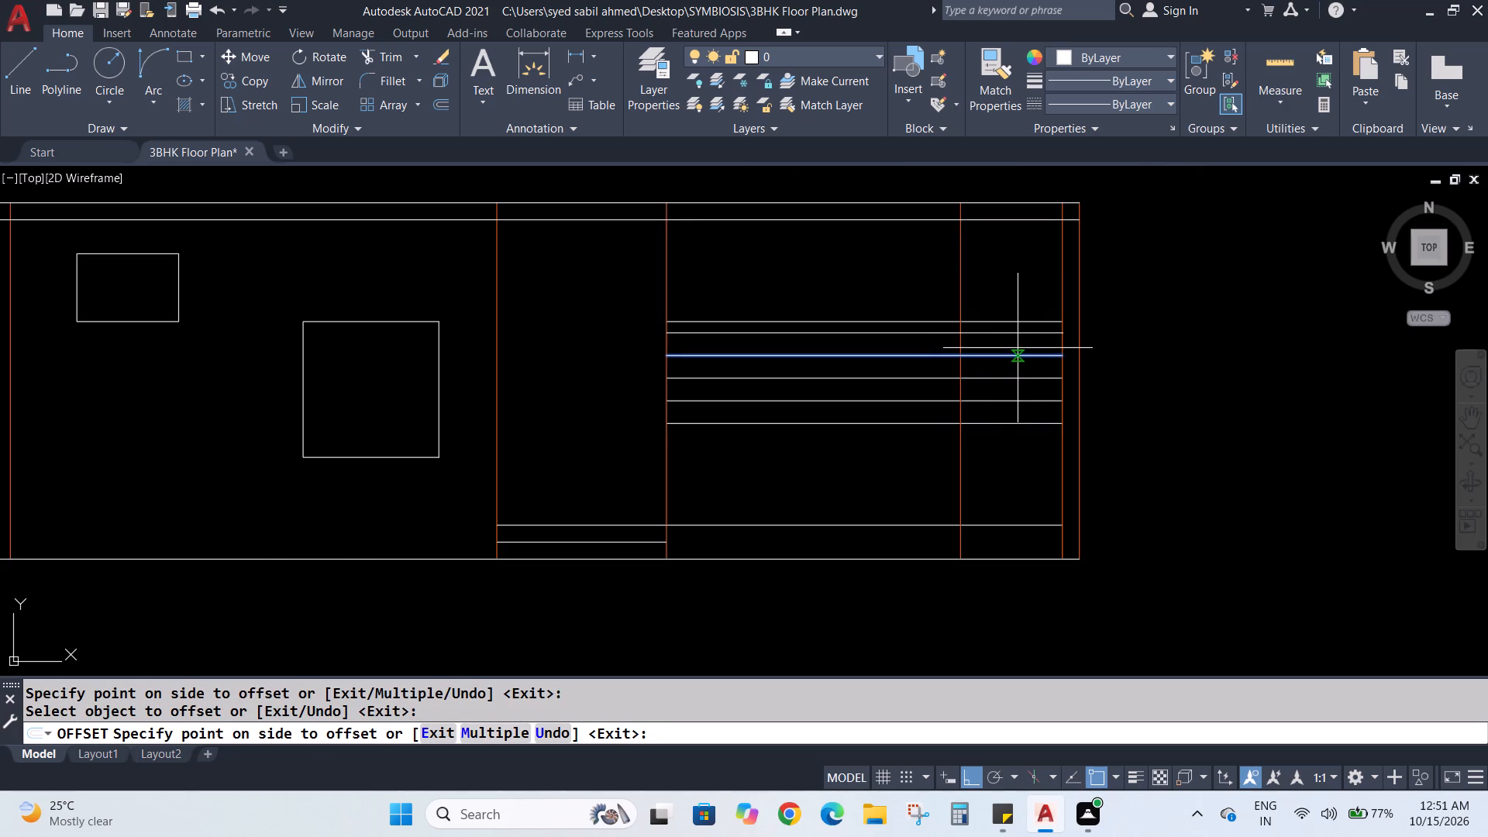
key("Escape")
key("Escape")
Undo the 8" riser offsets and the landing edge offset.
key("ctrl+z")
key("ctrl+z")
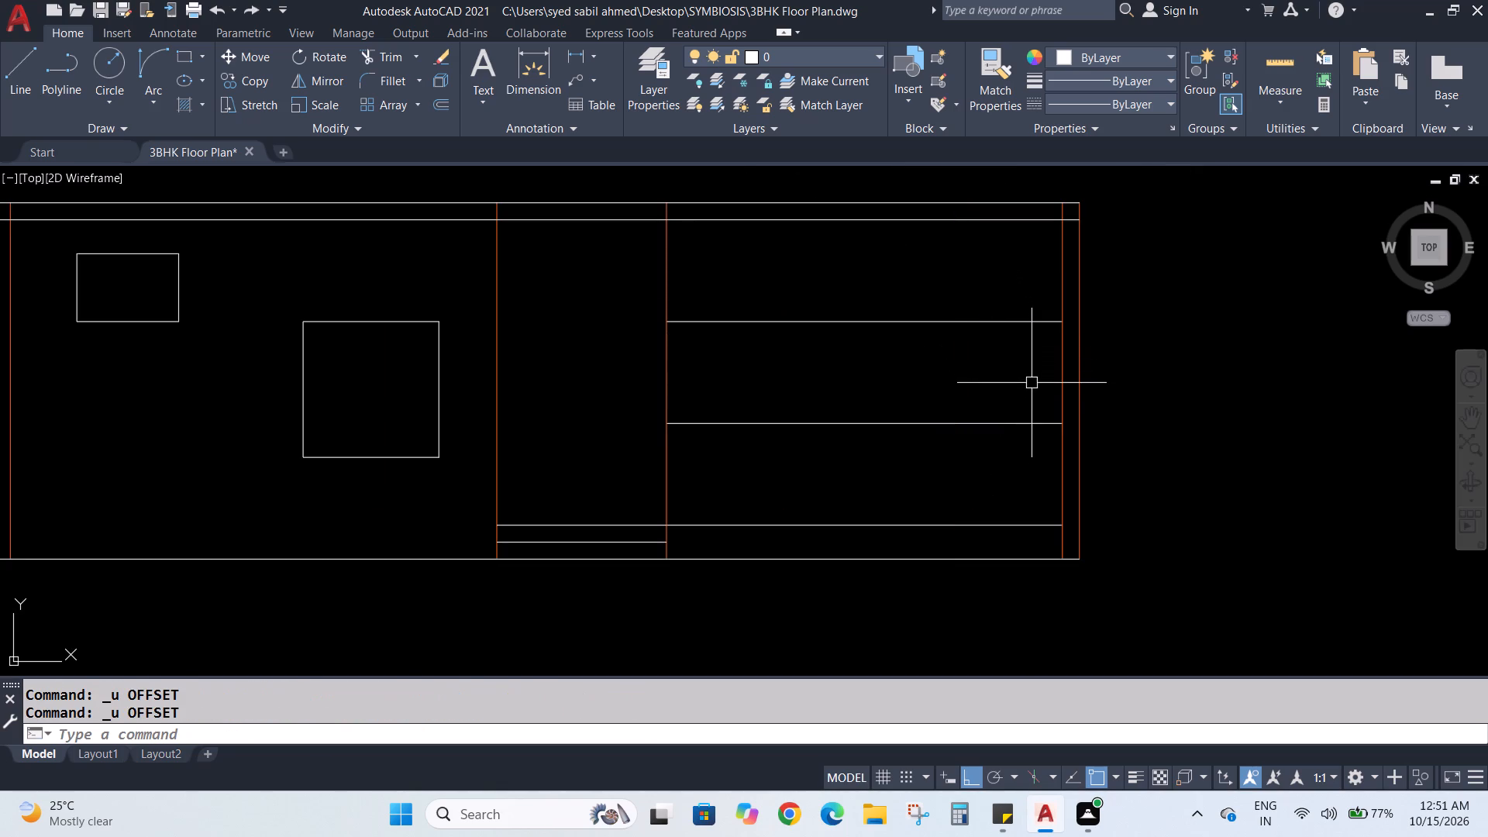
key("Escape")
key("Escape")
Offset the inner line of the right end wall 3' inward to mark the landing's edge.
key("o")
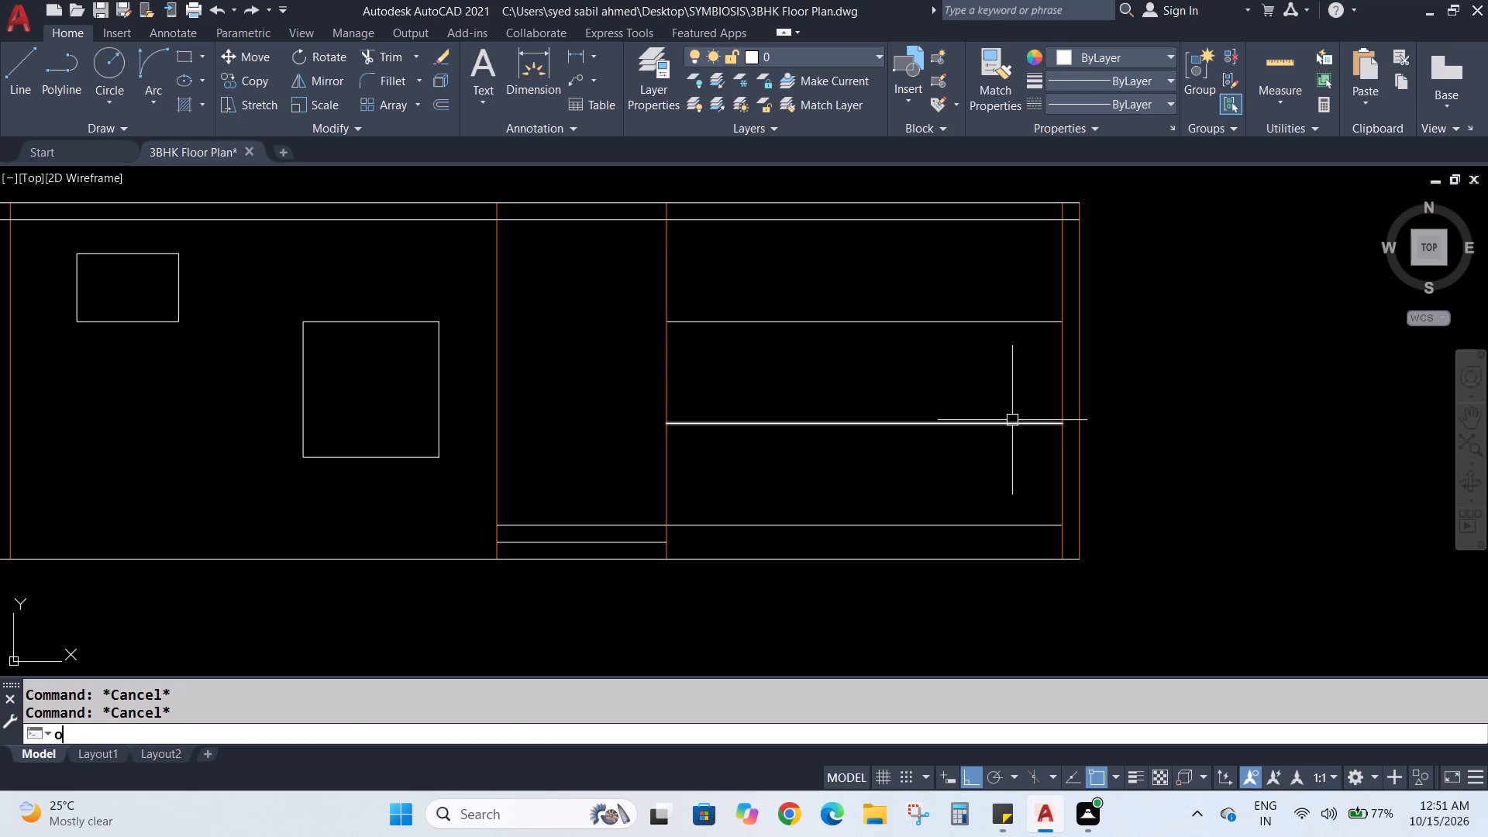
key("Return")
key("3")
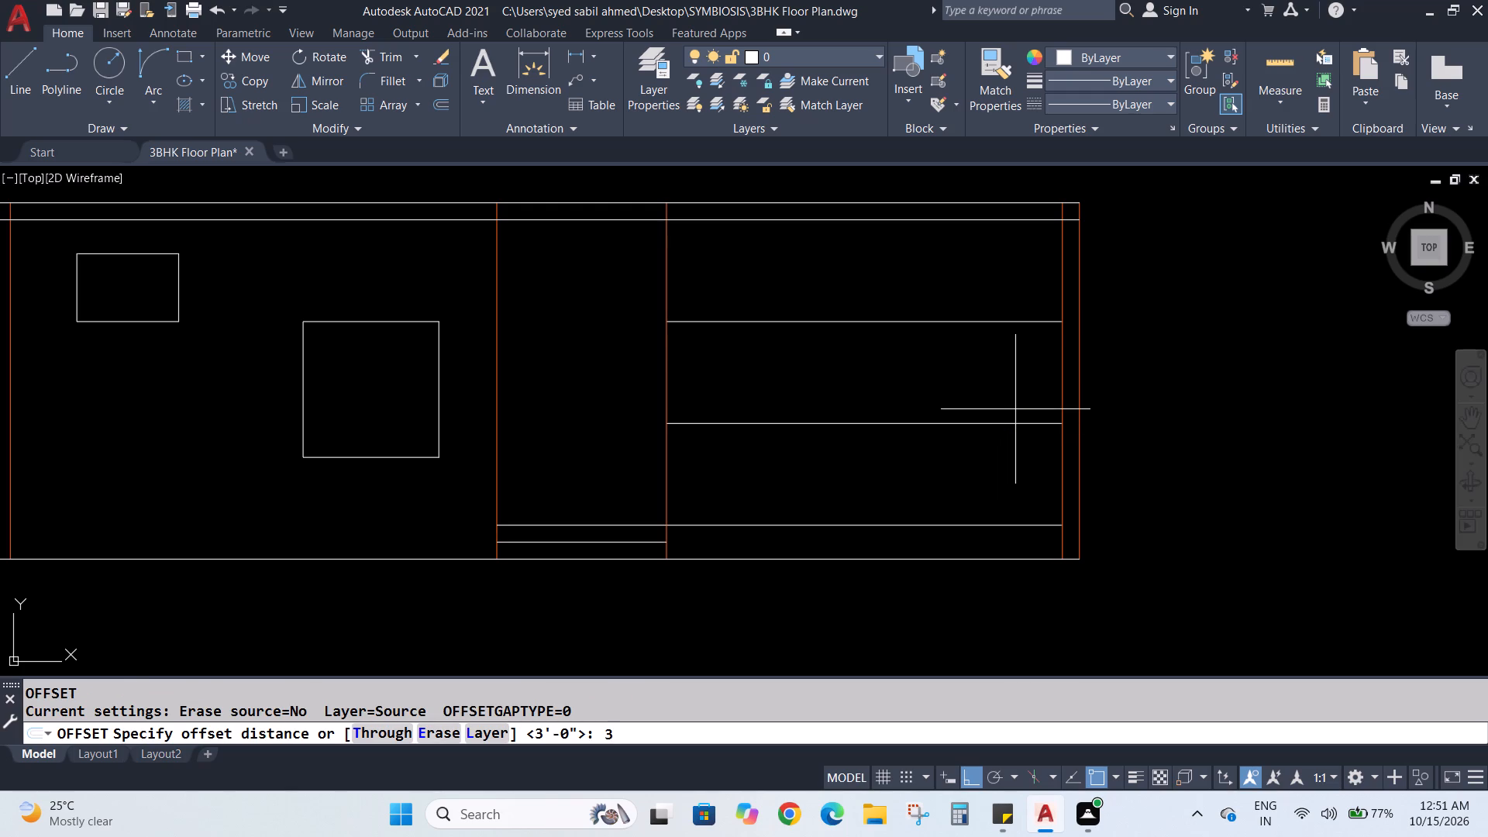
key("apostrophe")
key("Return")
left_click(1063, 373)
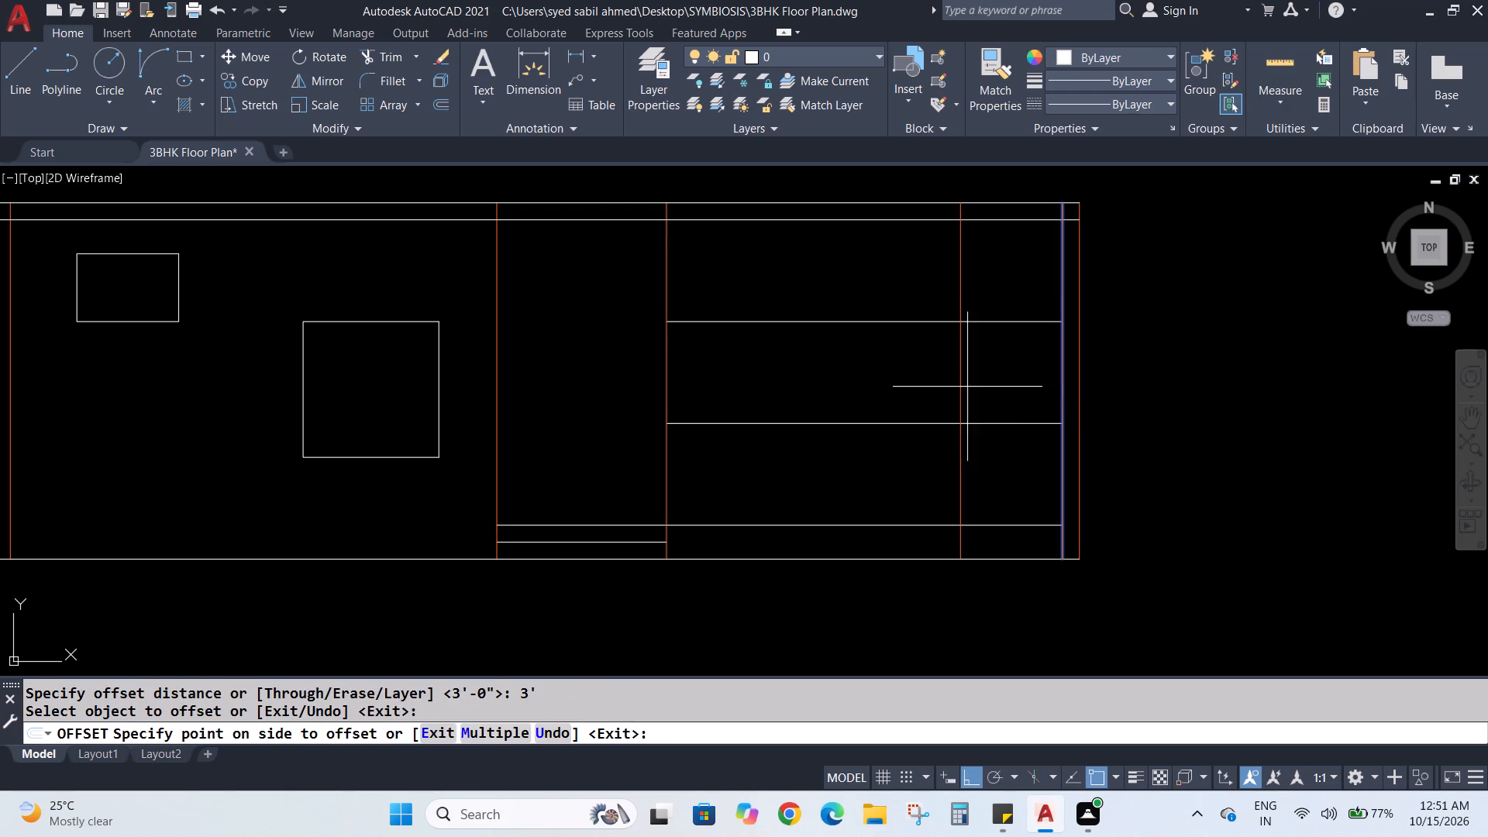
left_click(945, 387)
key("Escape")
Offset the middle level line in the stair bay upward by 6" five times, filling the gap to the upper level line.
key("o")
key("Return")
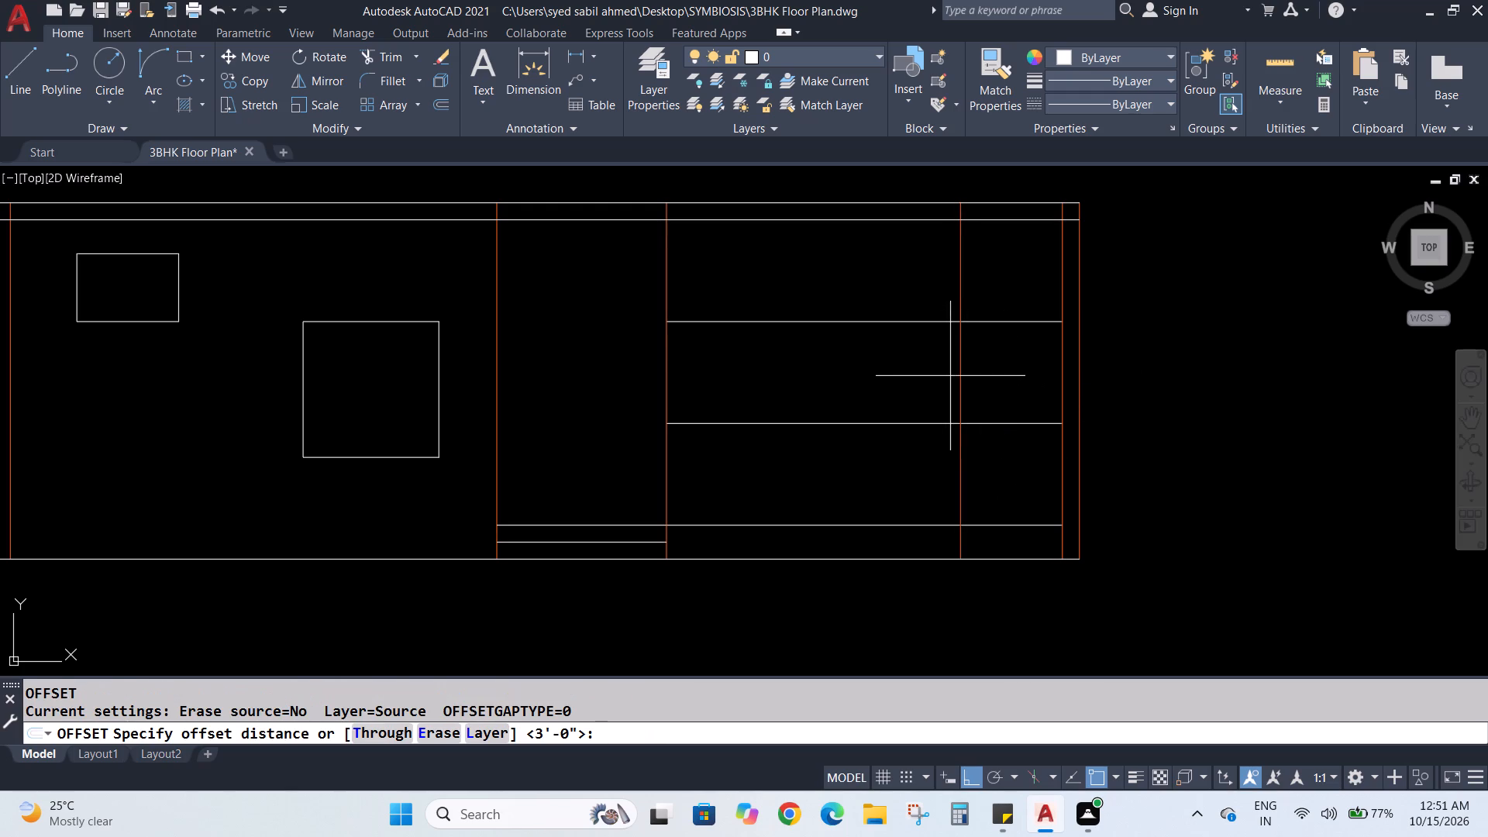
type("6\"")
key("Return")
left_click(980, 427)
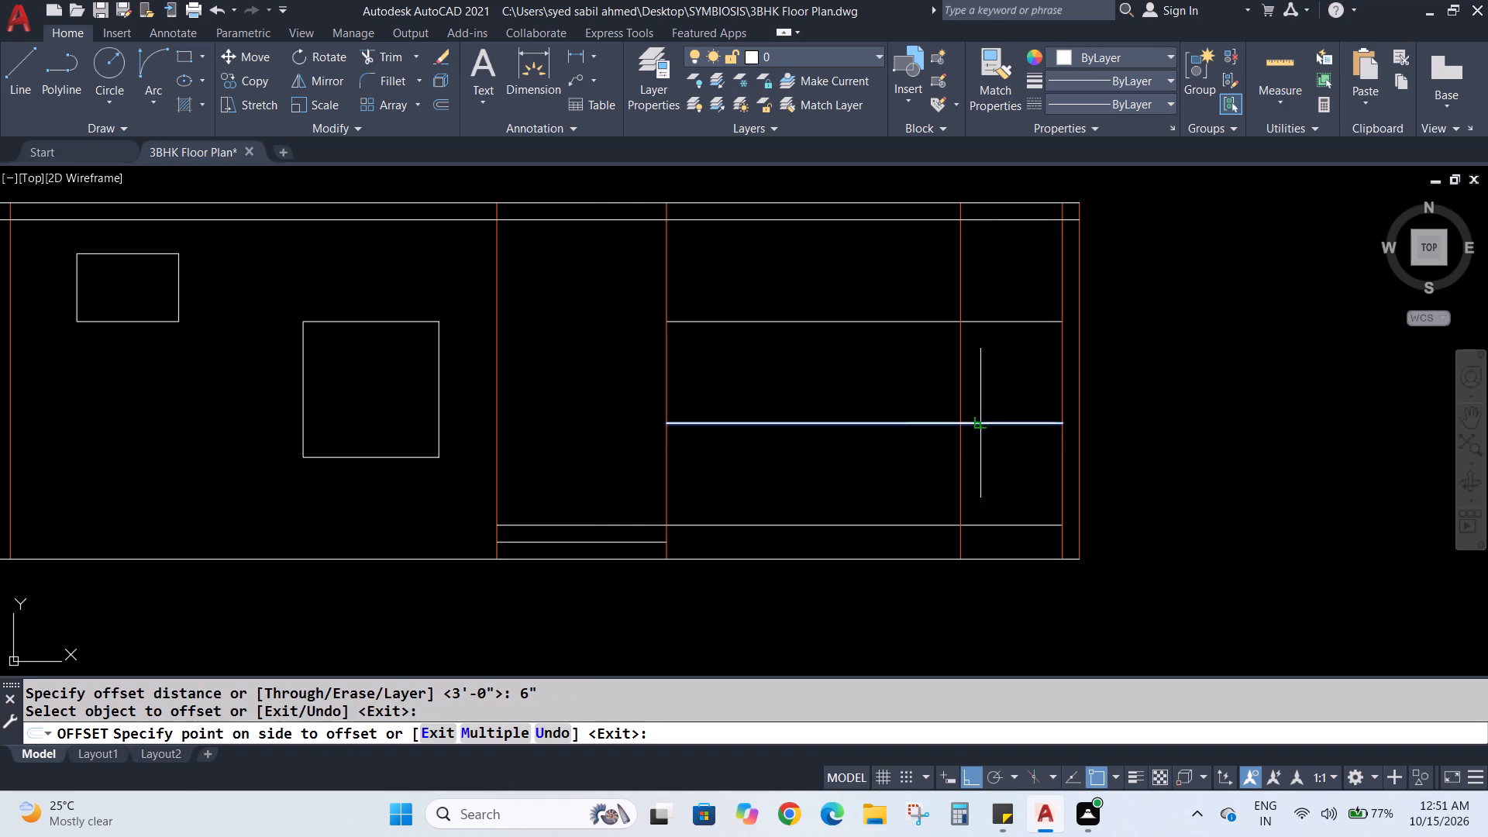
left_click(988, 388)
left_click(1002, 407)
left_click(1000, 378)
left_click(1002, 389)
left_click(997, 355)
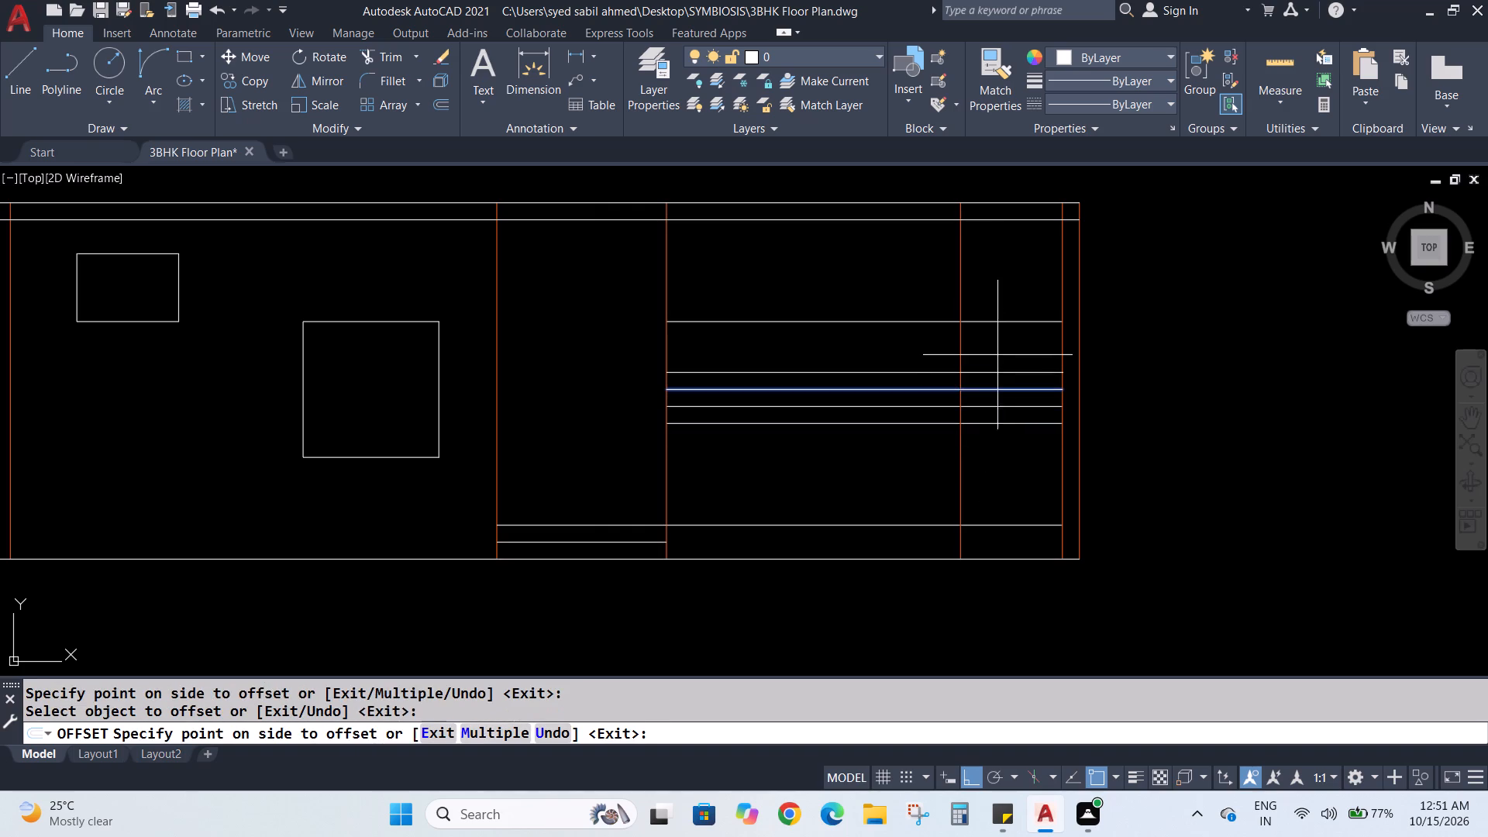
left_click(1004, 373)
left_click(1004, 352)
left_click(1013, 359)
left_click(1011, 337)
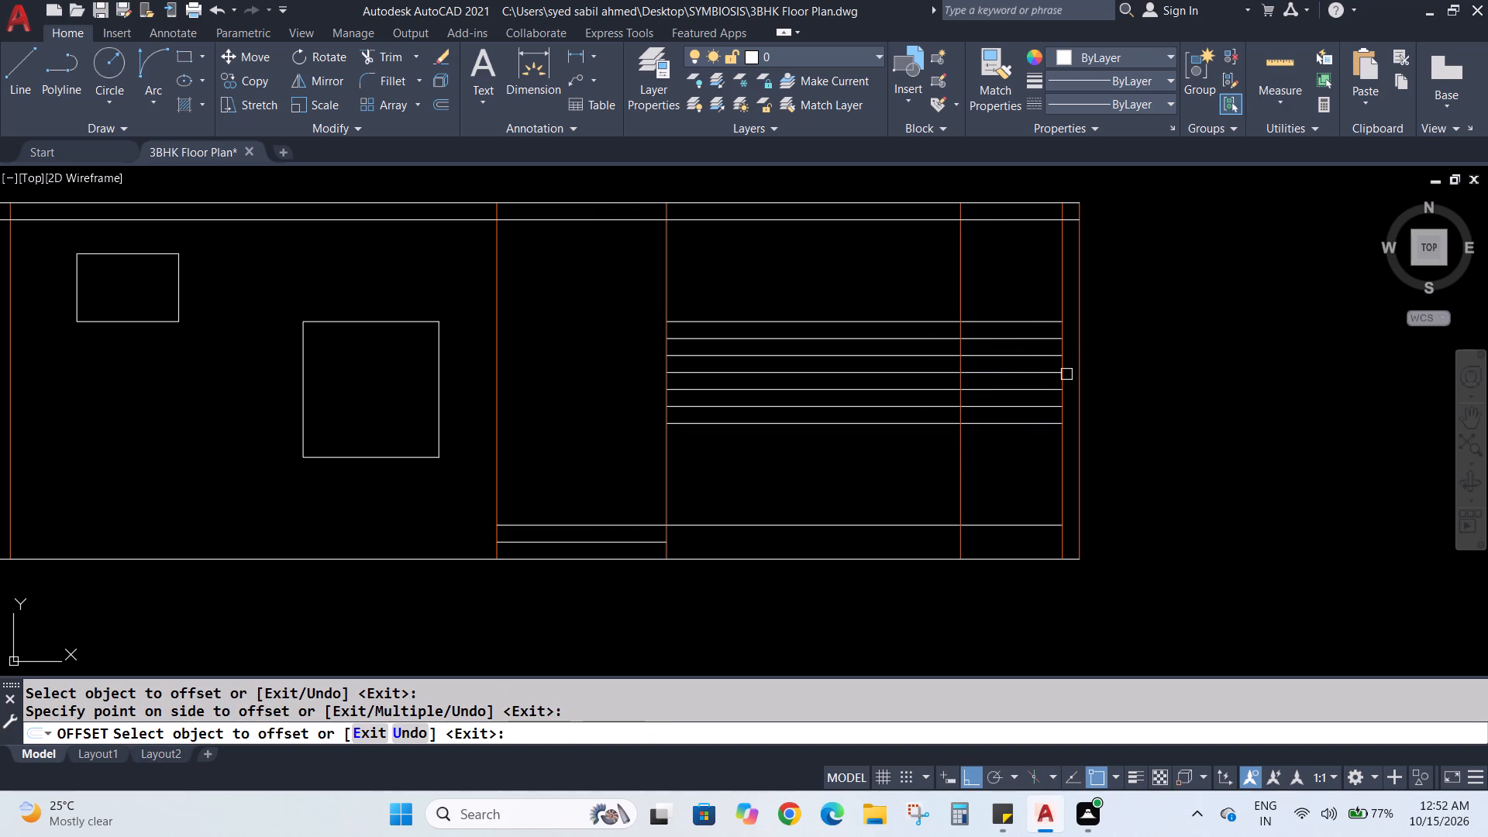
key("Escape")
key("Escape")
Trim the riser lines and both raised level lines between the entrance bay and the landing's edge, keeping only the landing portions.
type("tr")
key("Return")
left_click(825, 343)
left_click(825, 353)
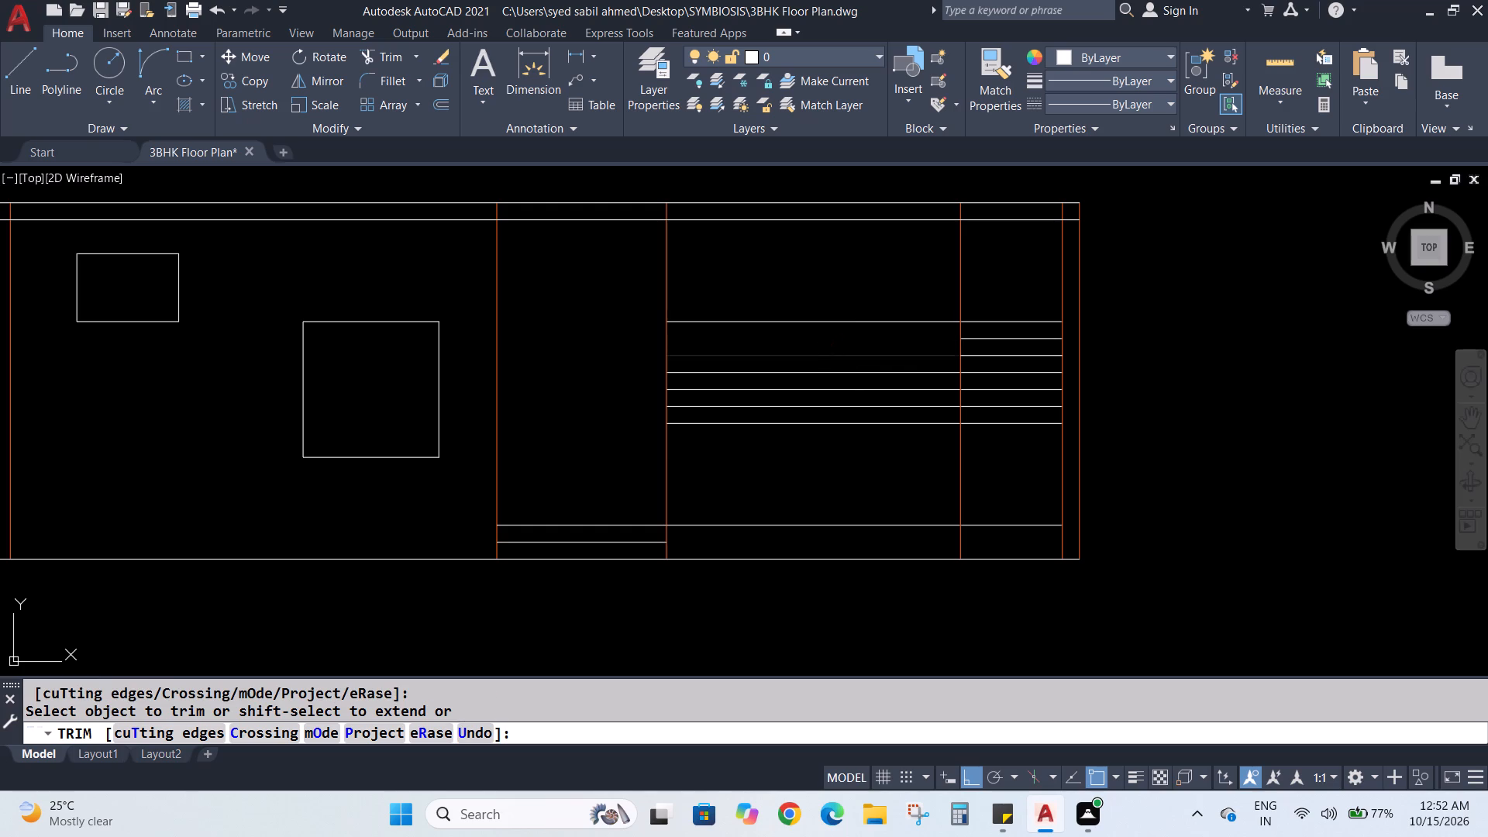
left_click(823, 375)
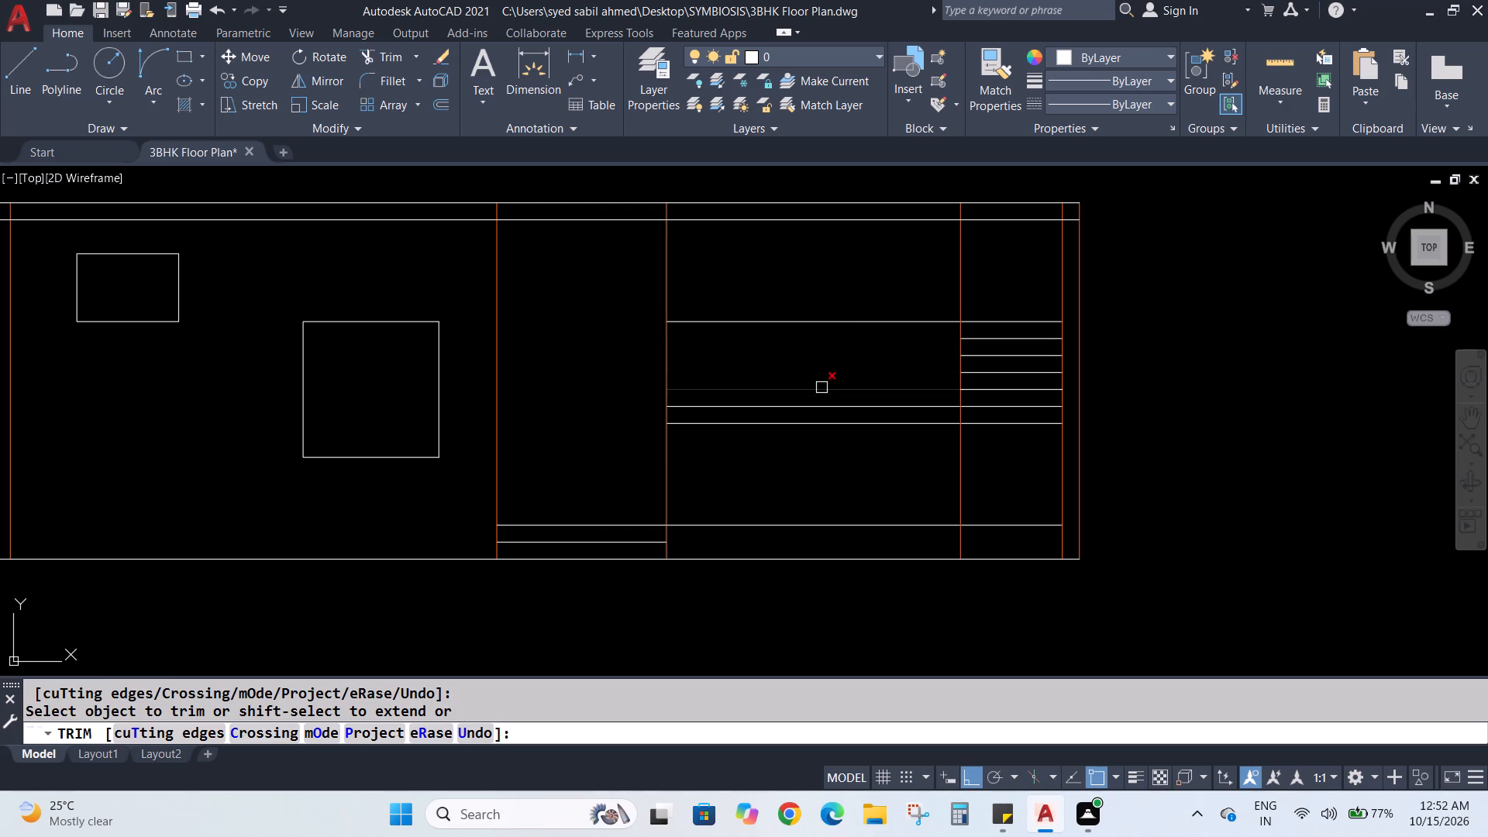
left_click_drag(806, 288, 807, 459)
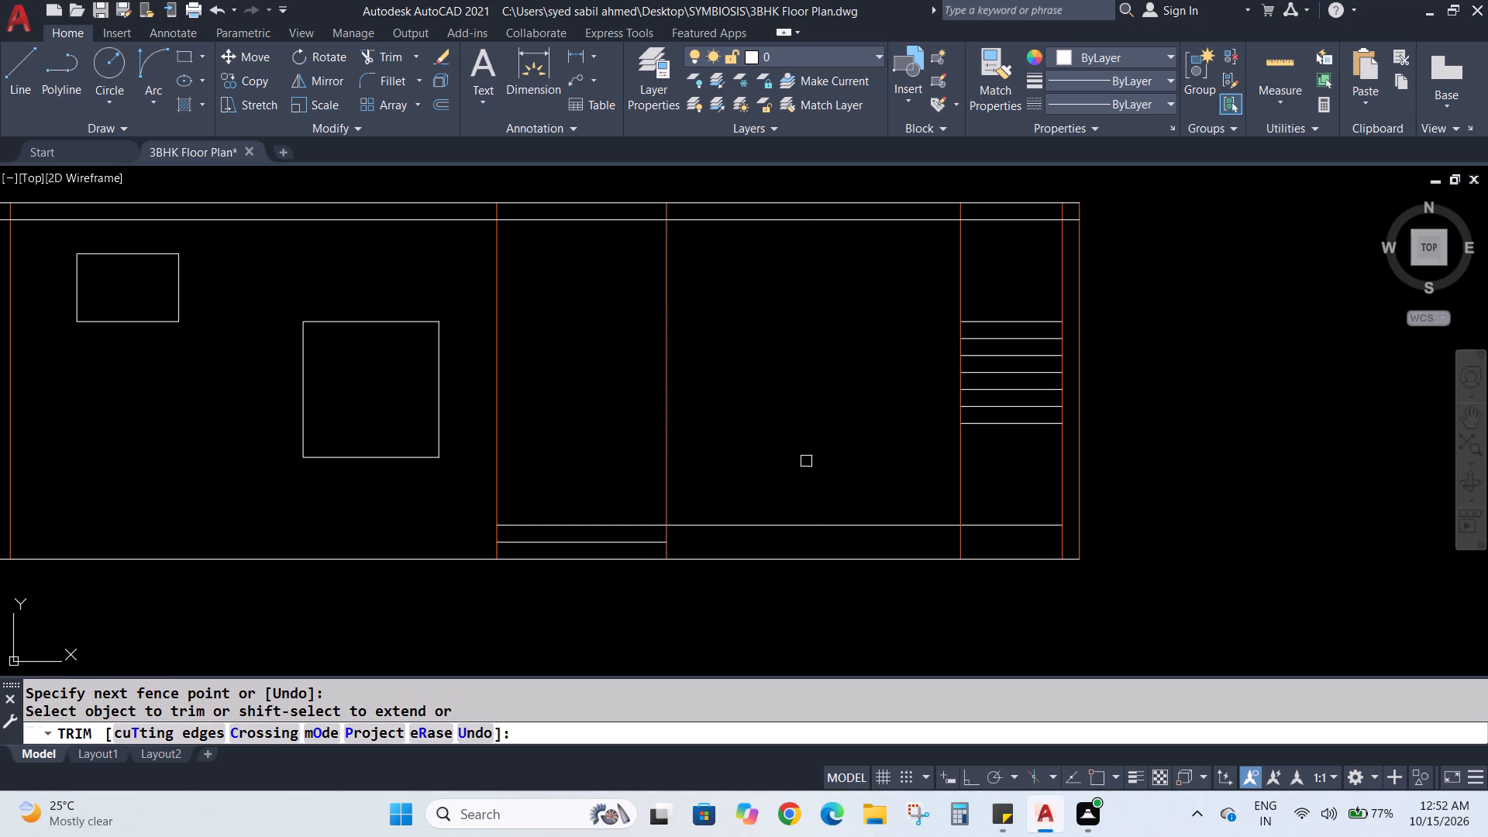
key("Escape")
key("Escape")
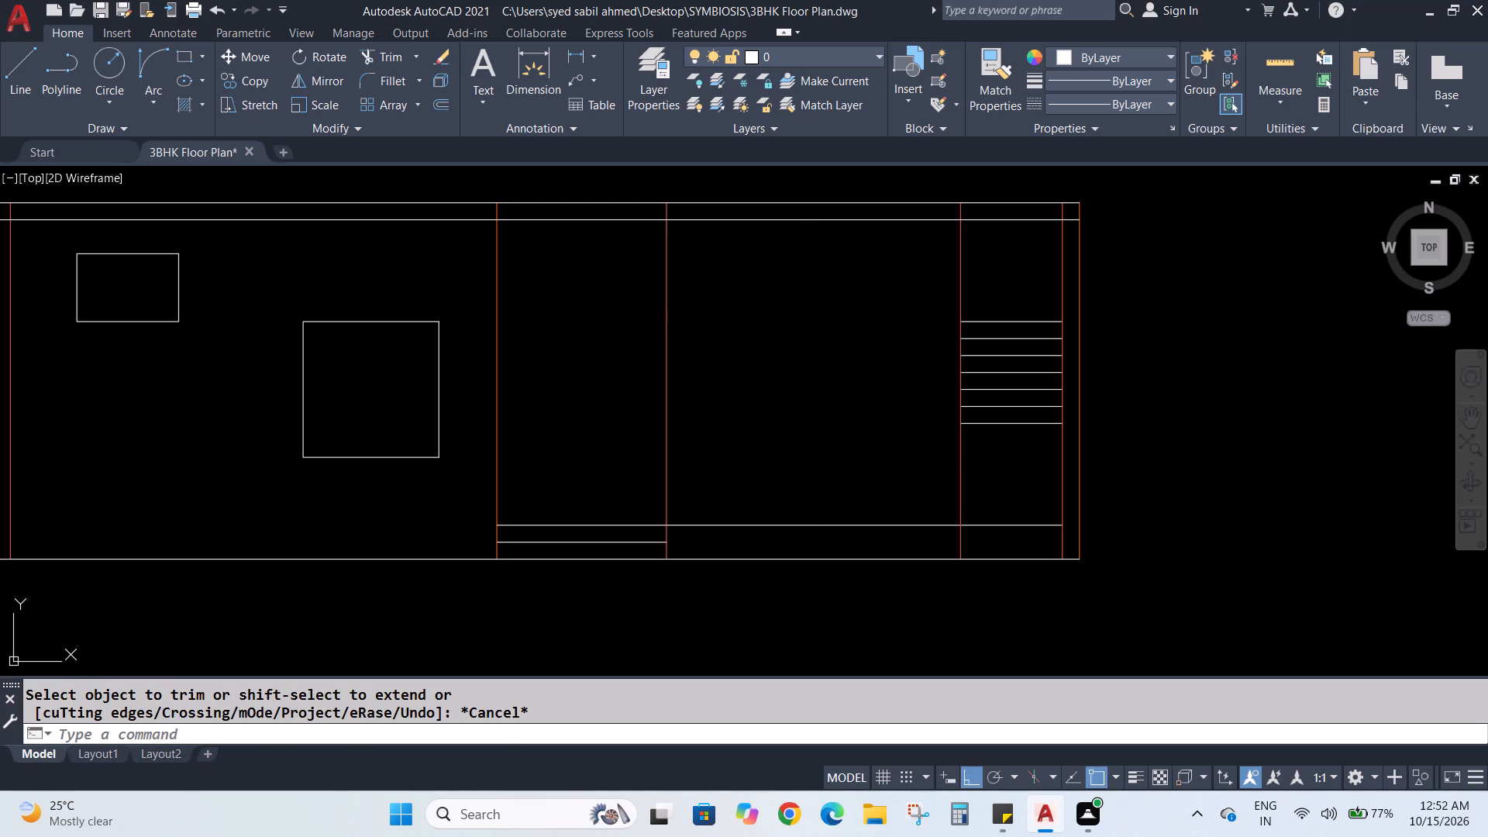
With Ortho off, draw a sloping line from the lower landing line's inner end to the top corner of the entrance steps.
key("l")
key("Return")
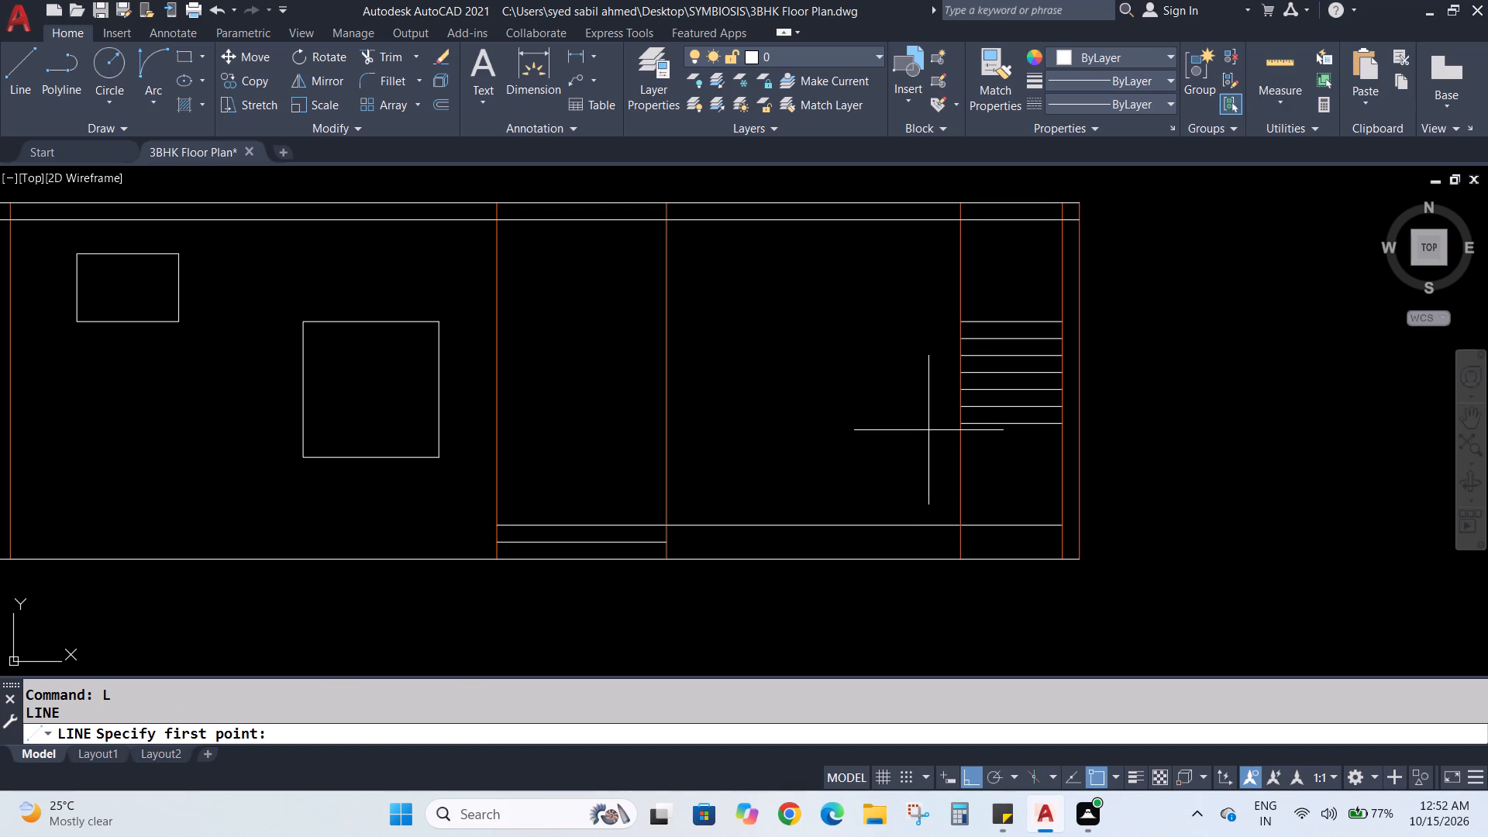
left_click(959, 428)
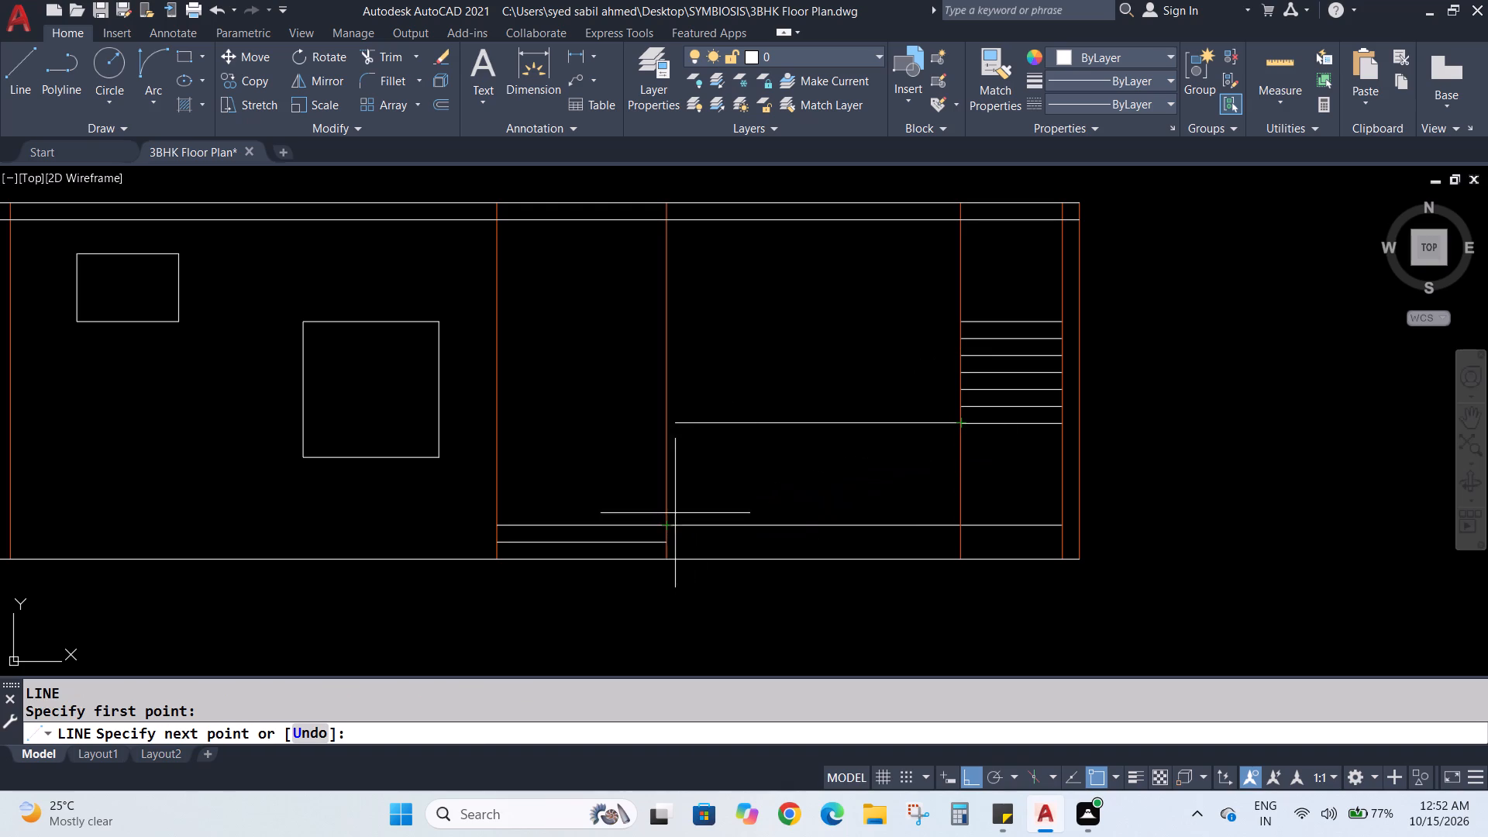
left_click(974, 779)
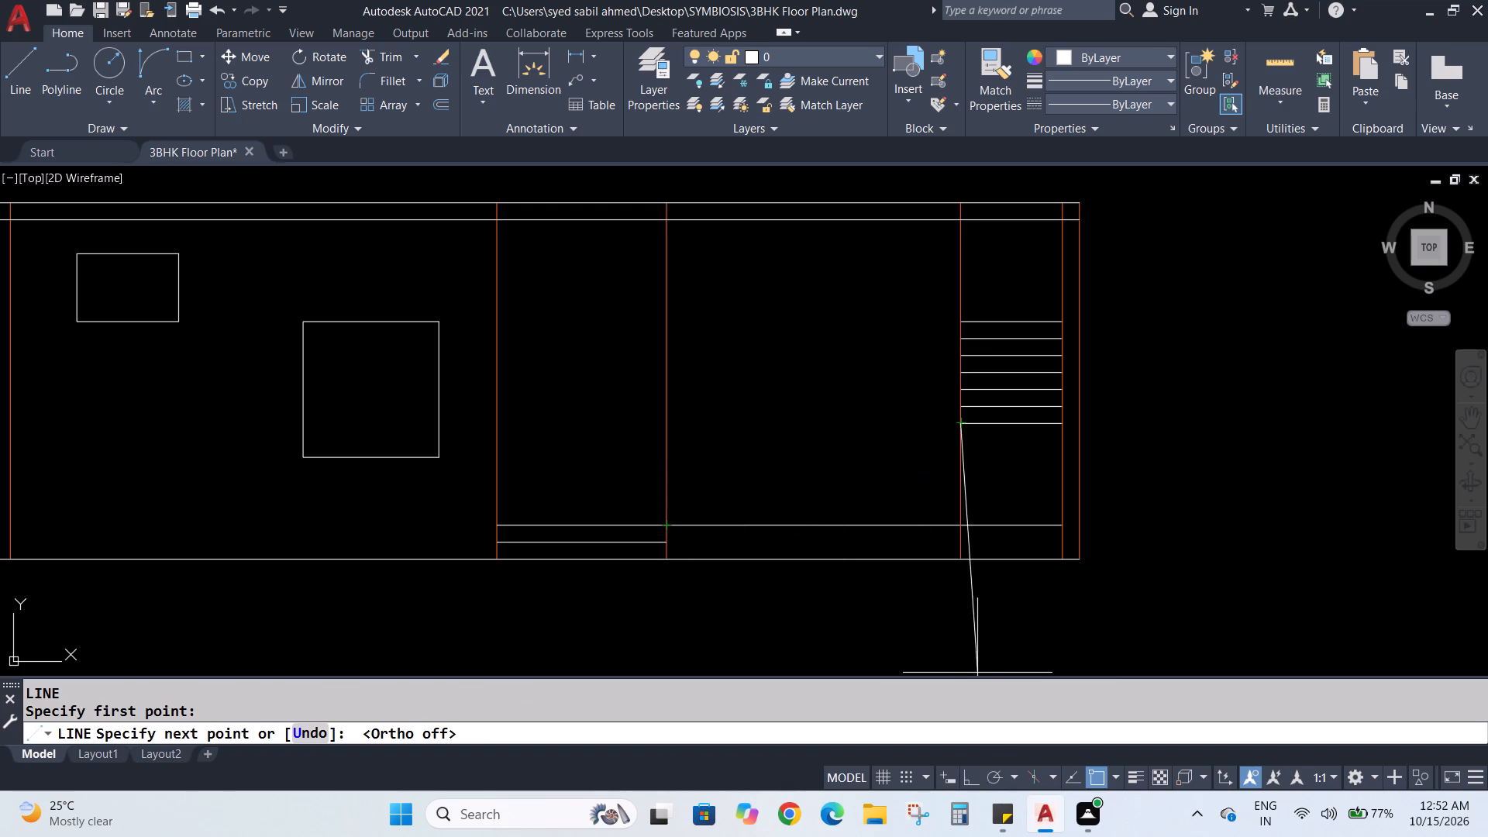
left_click(670, 523)
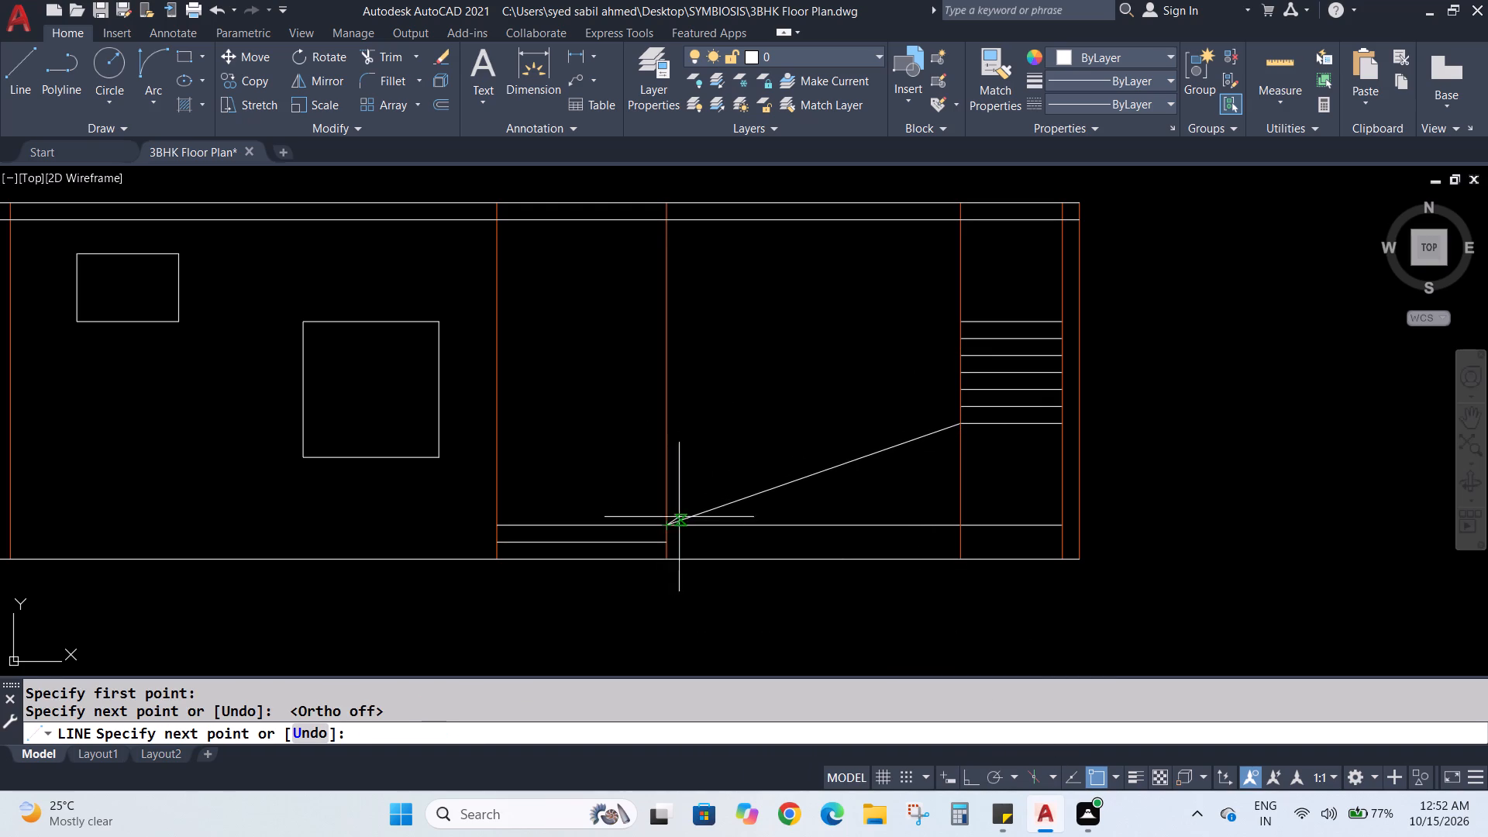
key("Escape")
Draw a sloping line from the upper landing line's inner end to where the slab's underside meets the entrance bay's stair-side line.
key("l")
key("Return")
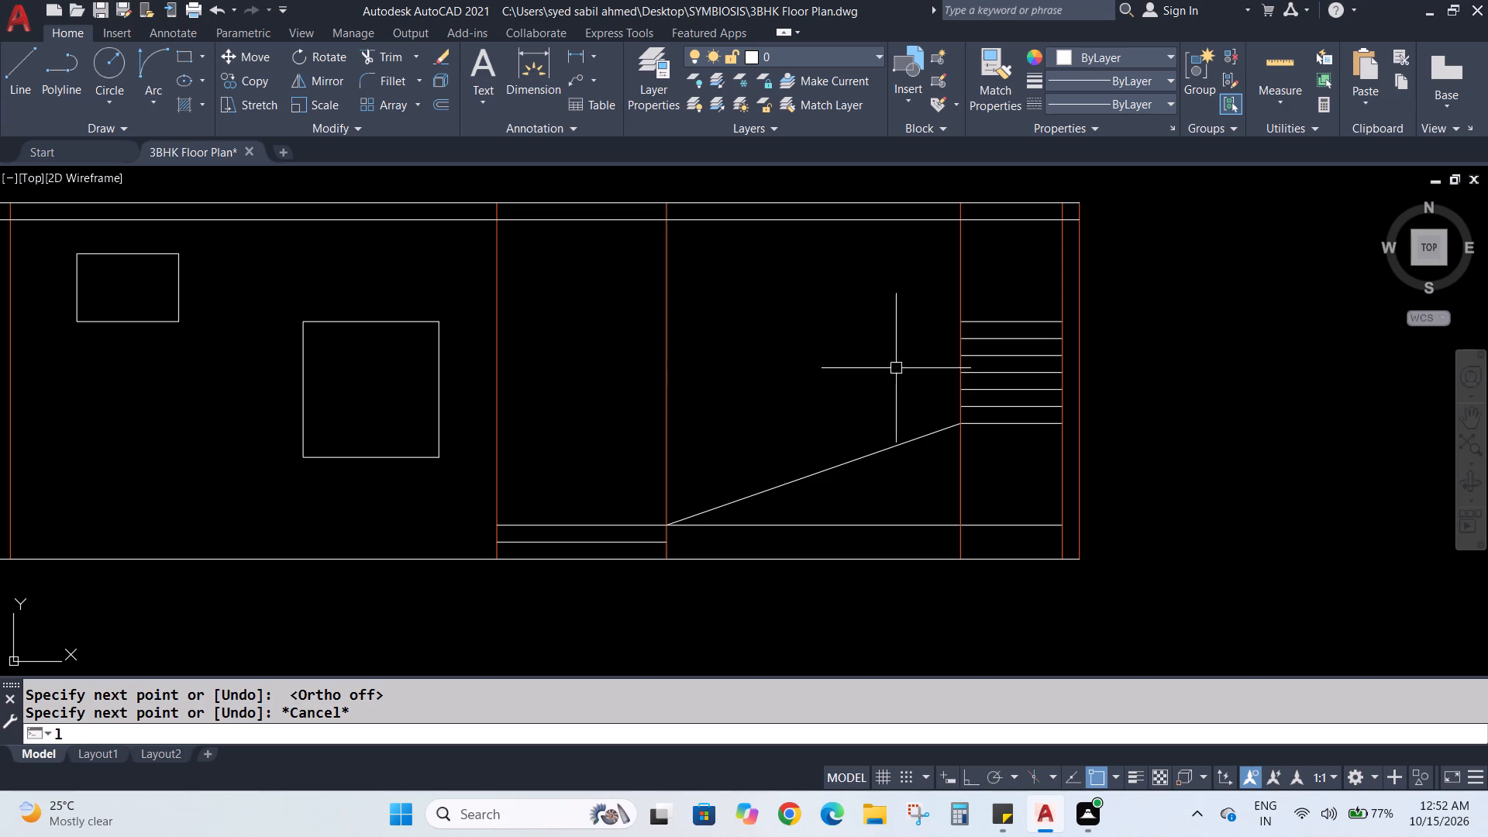
left_click(966, 320)
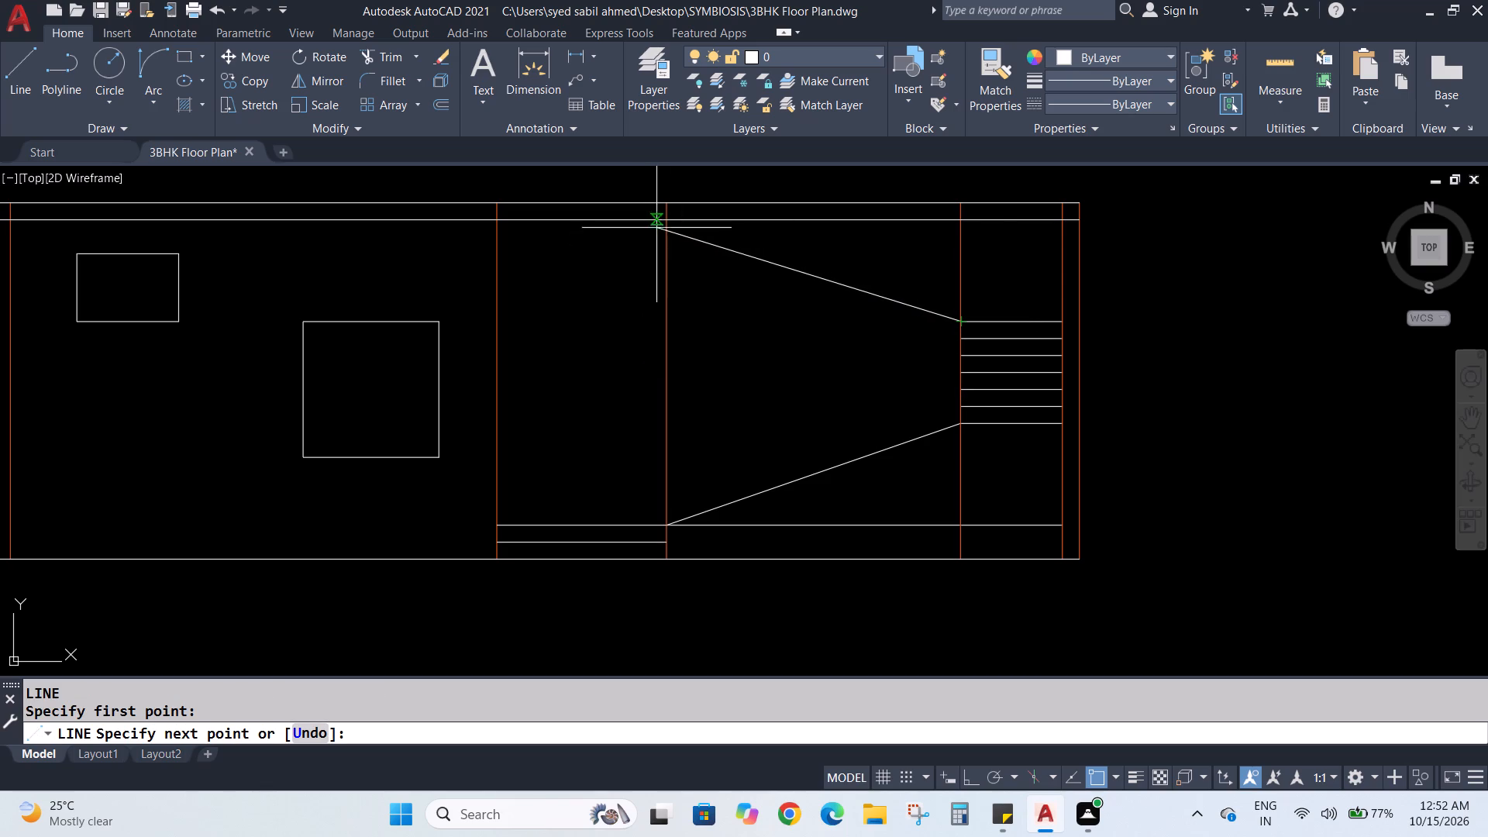
left_click(666, 223)
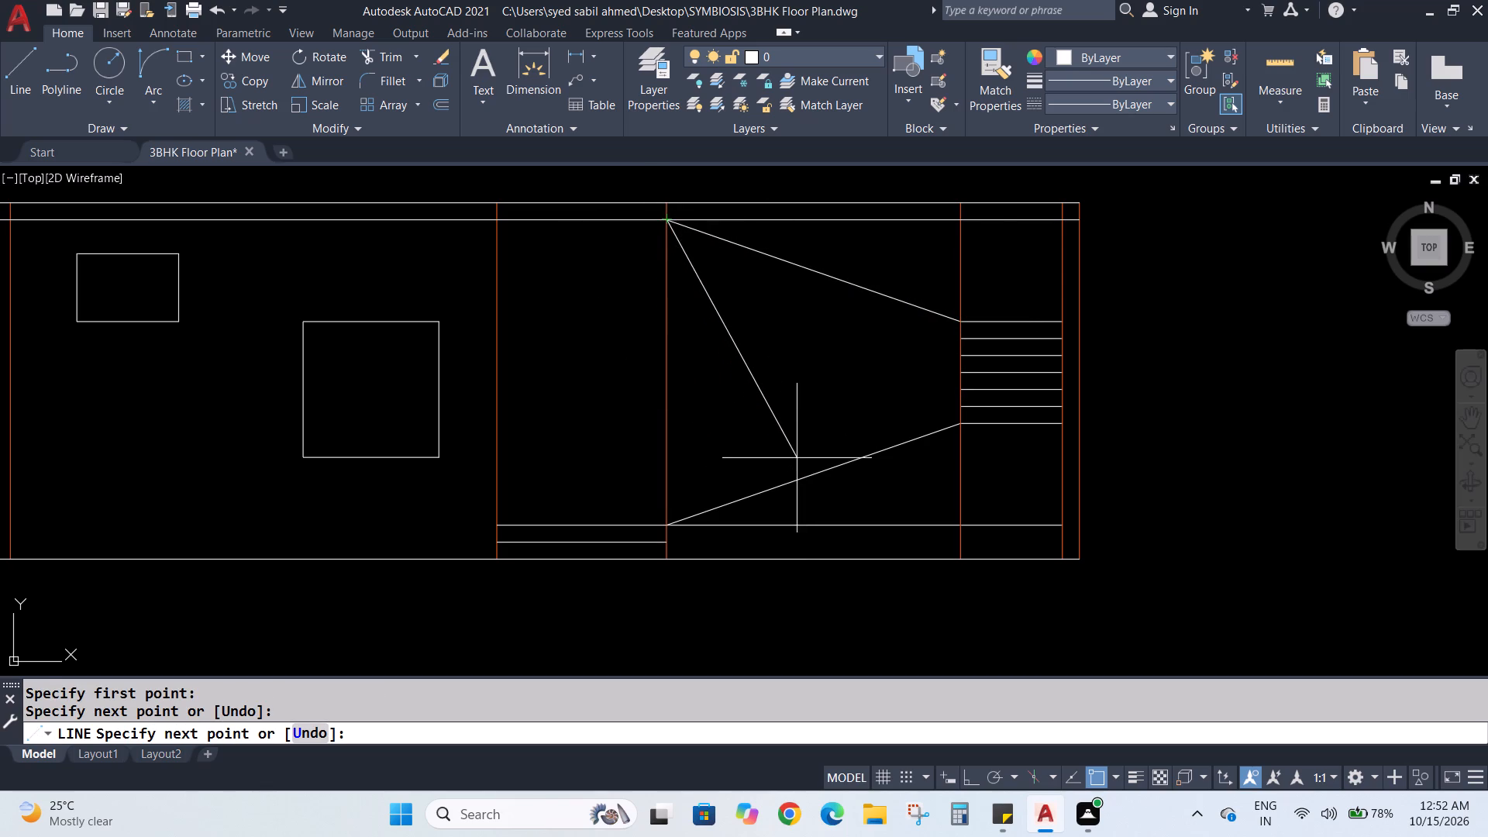
key("Escape")
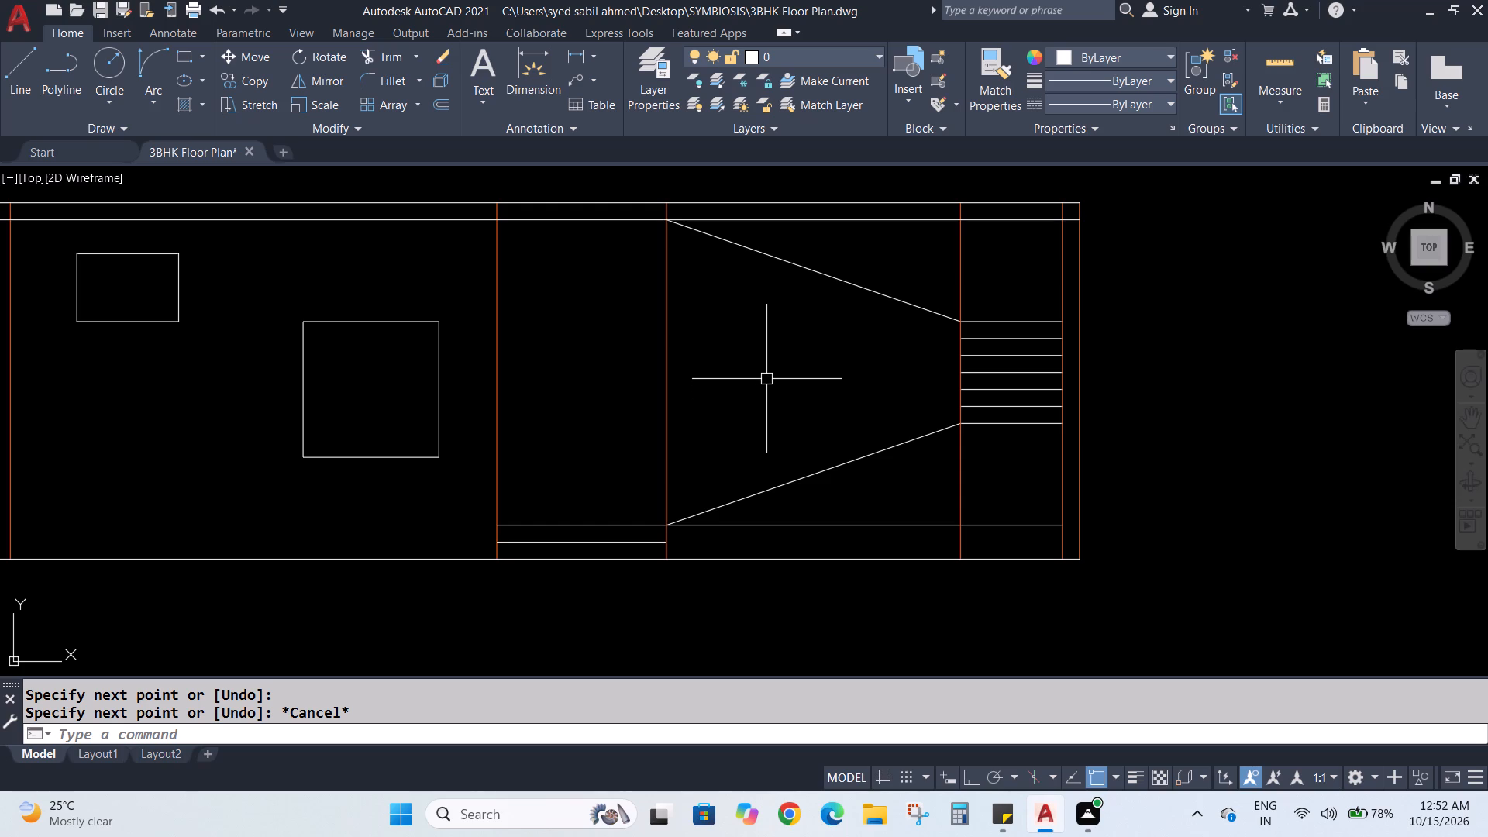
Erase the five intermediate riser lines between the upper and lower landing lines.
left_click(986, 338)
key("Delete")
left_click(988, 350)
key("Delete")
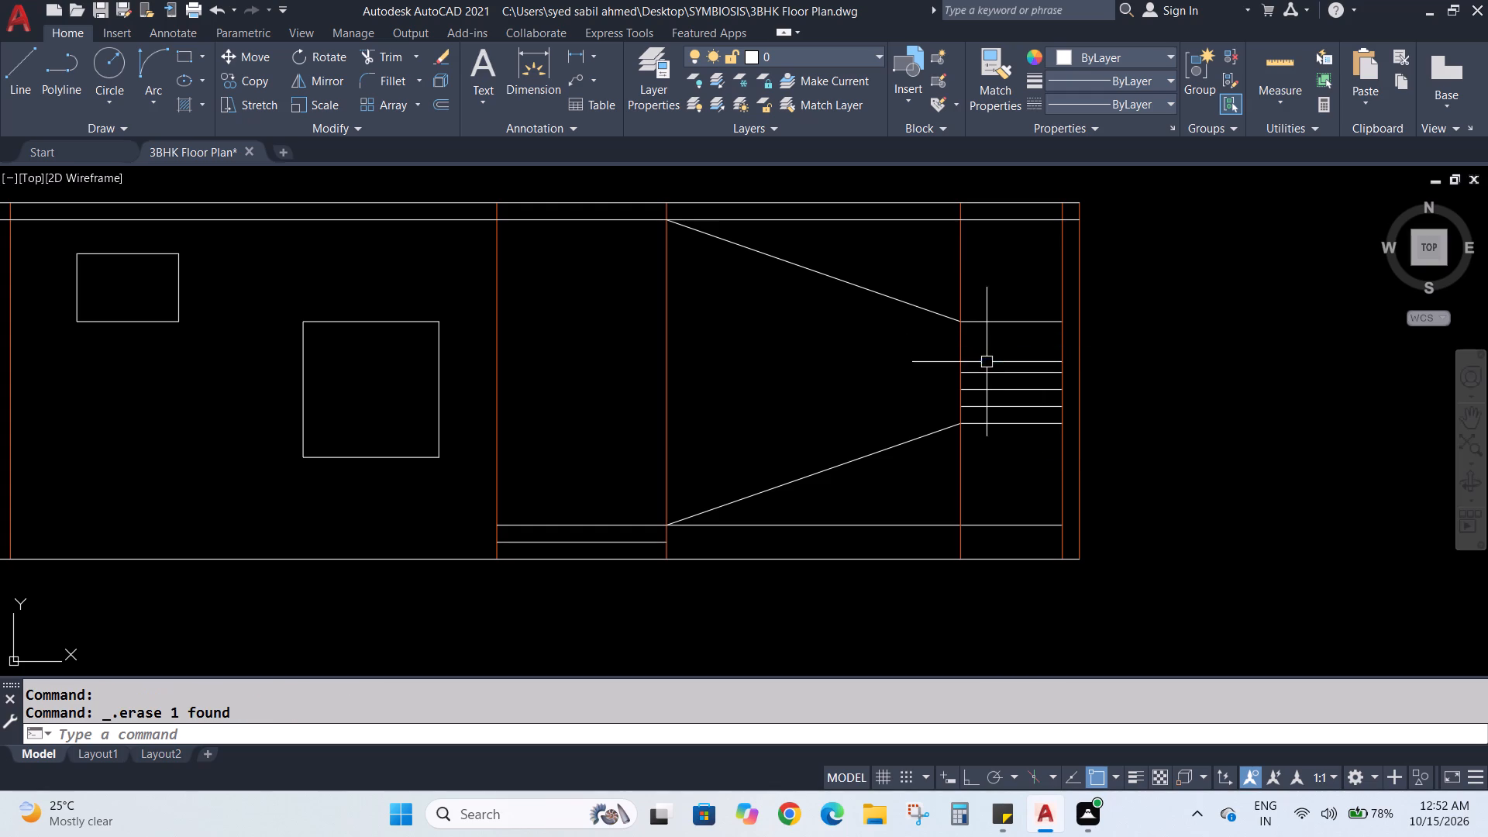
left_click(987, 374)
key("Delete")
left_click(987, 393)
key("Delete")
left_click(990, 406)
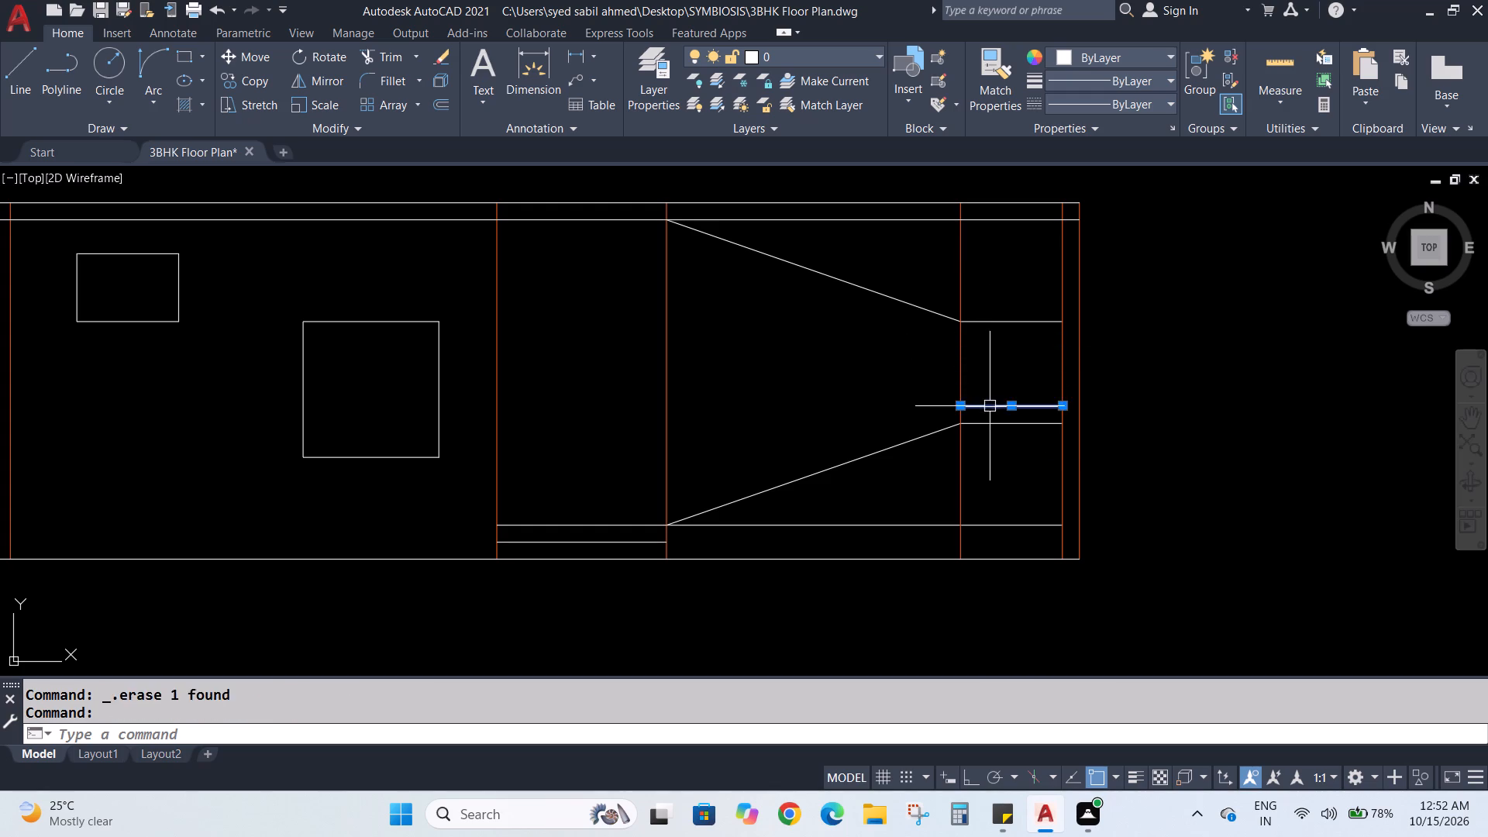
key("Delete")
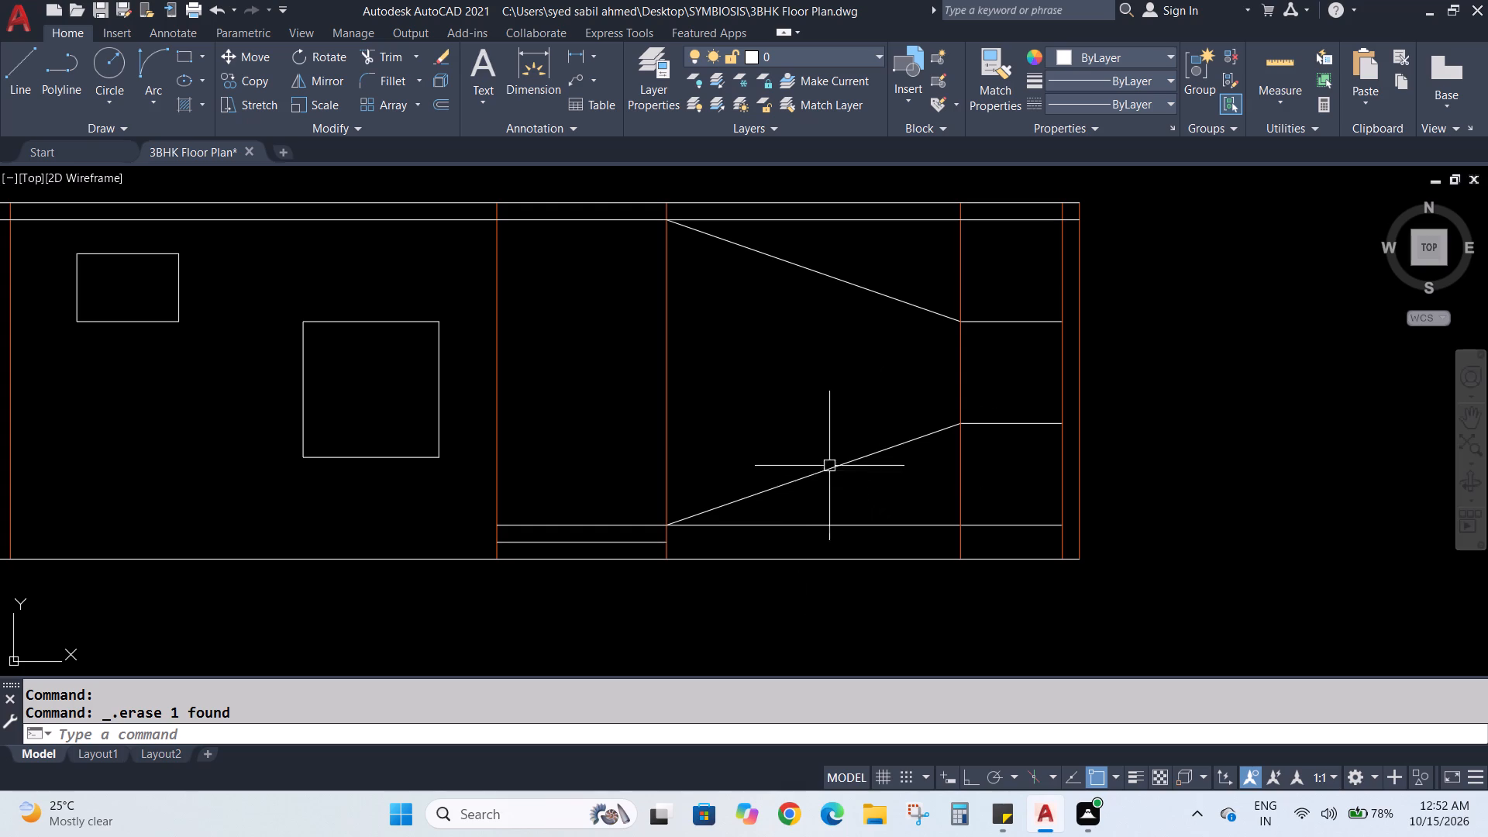
Offset the upper and lower landing lines 6" downward to give both landings their thickness.
scroll(885, 443, "up", 2)
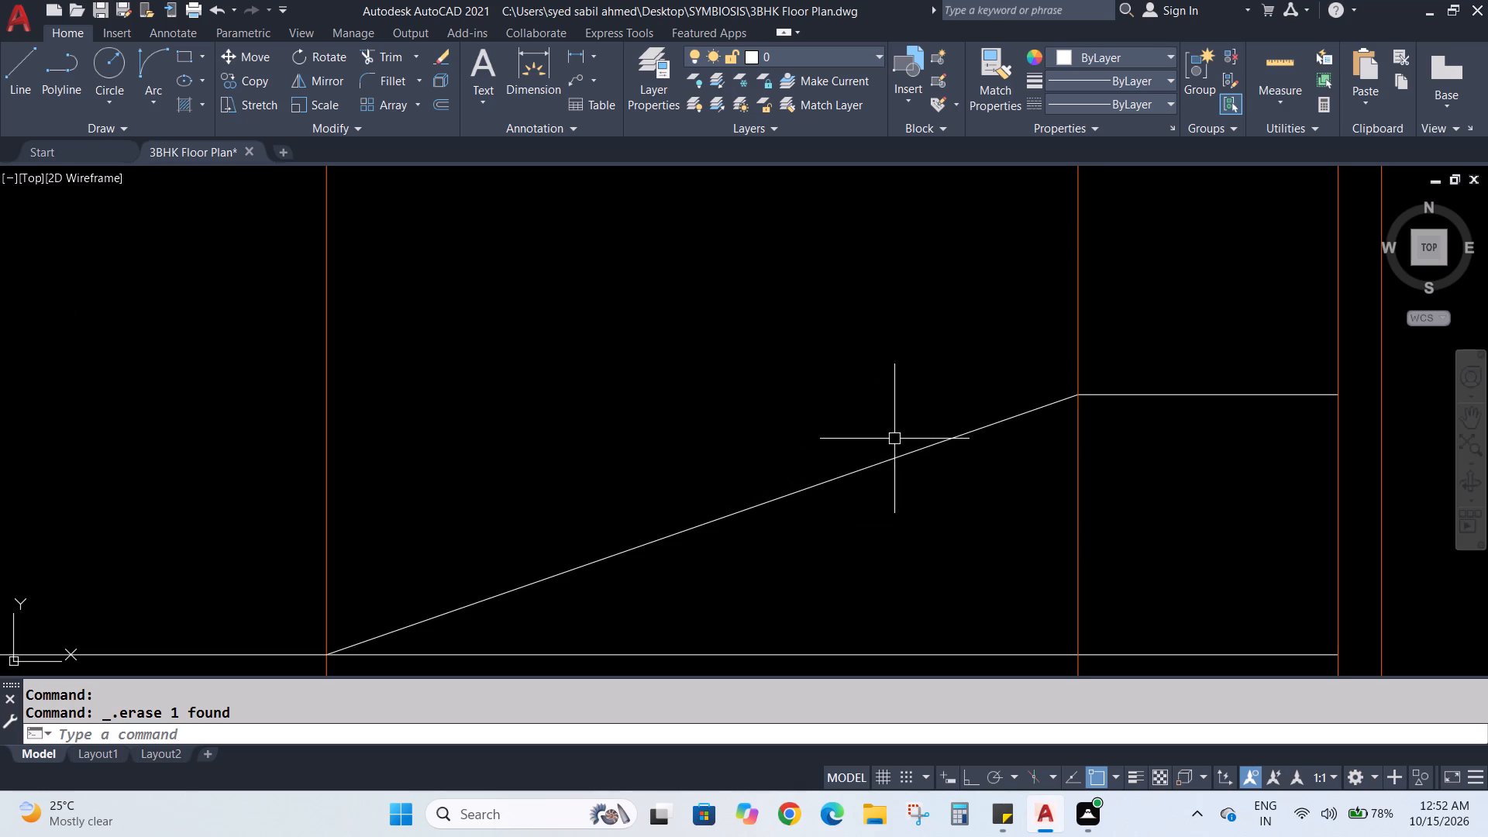
scroll(894, 439, "down", 2)
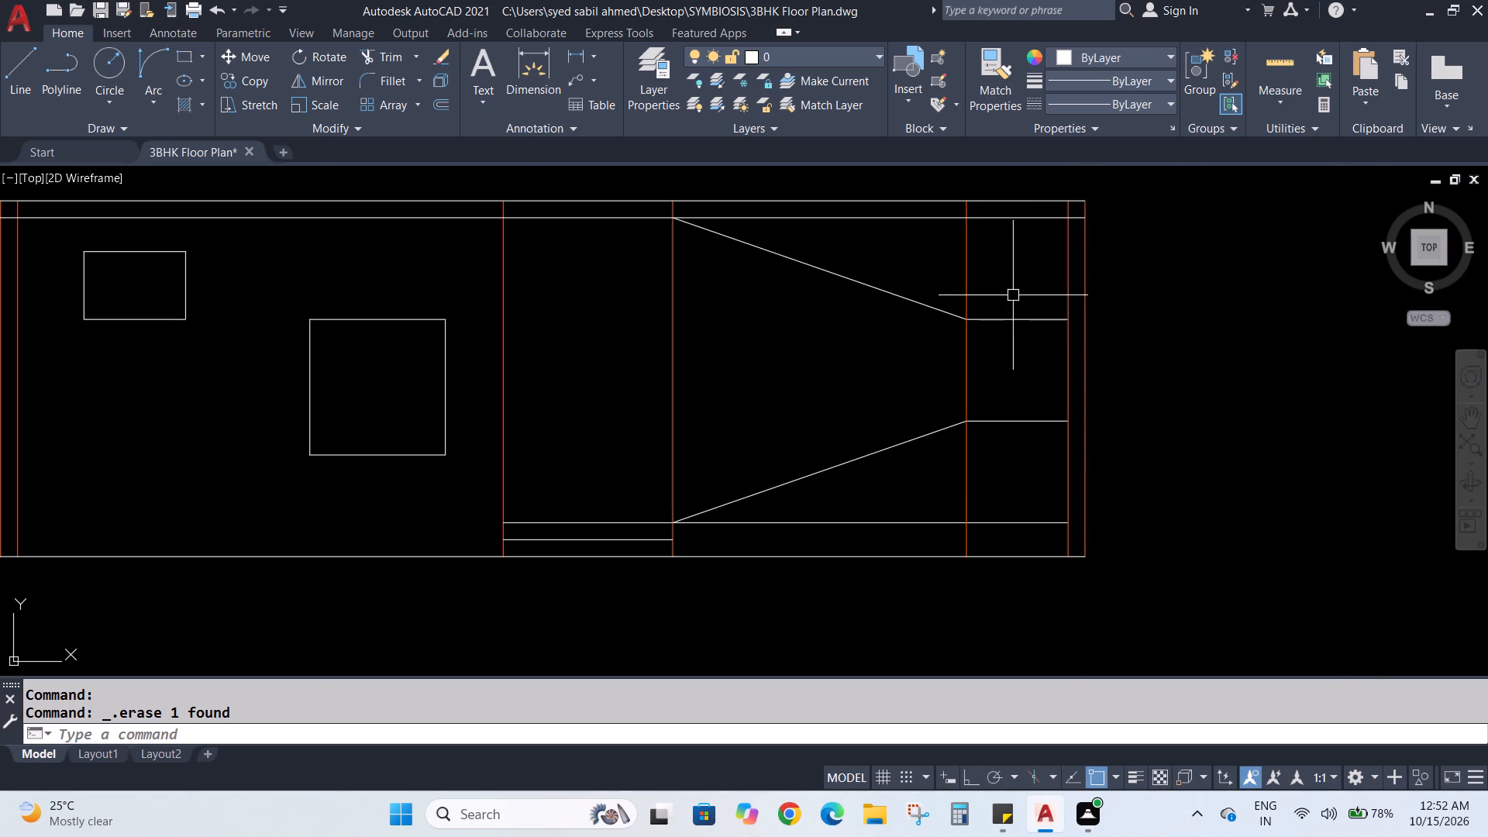
key("o")
key("Return")
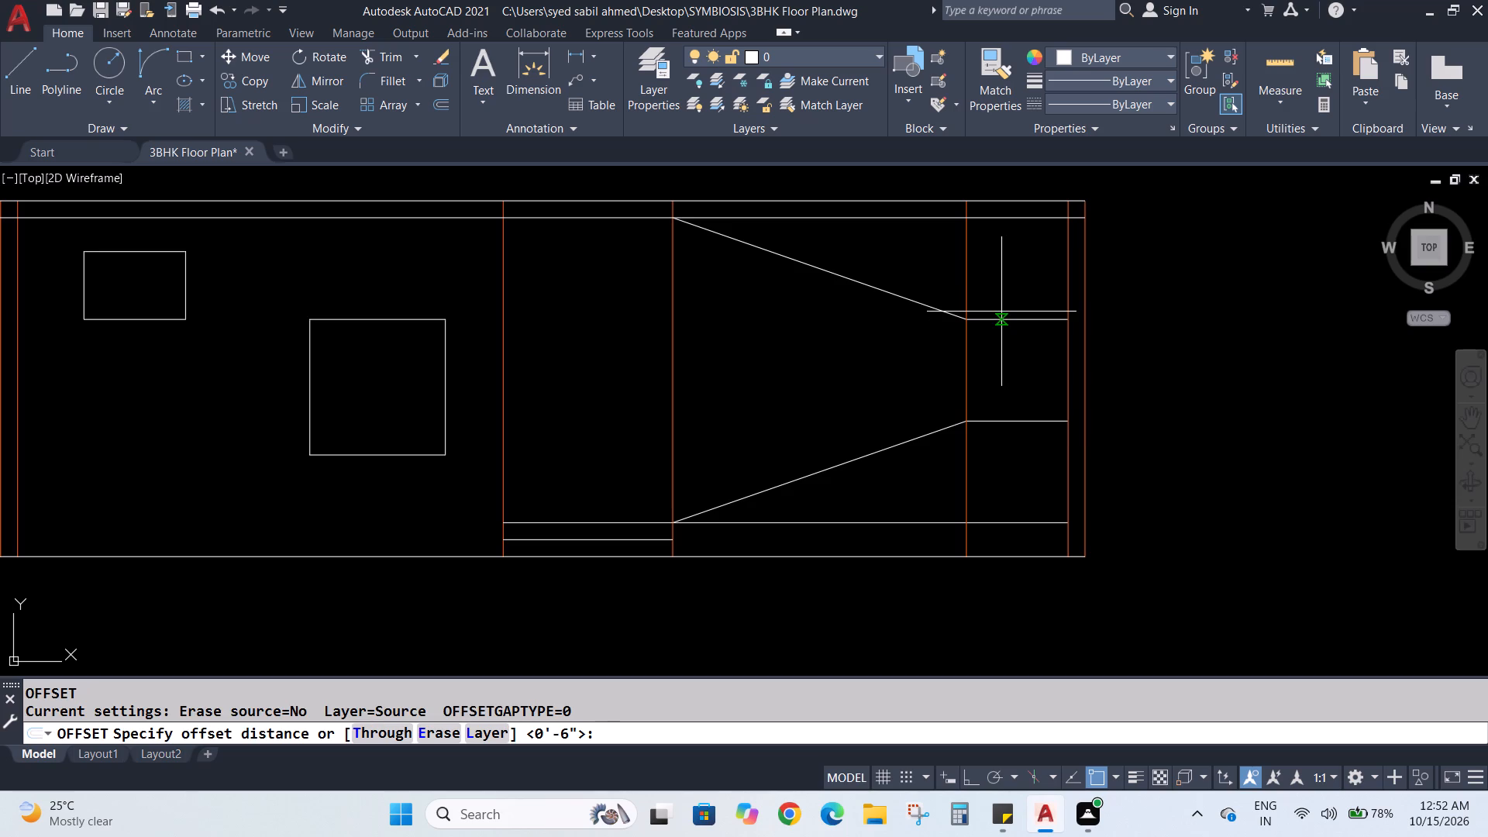
key("6")
key("shift+quotedbl")
key("Return")
left_click(1002, 322)
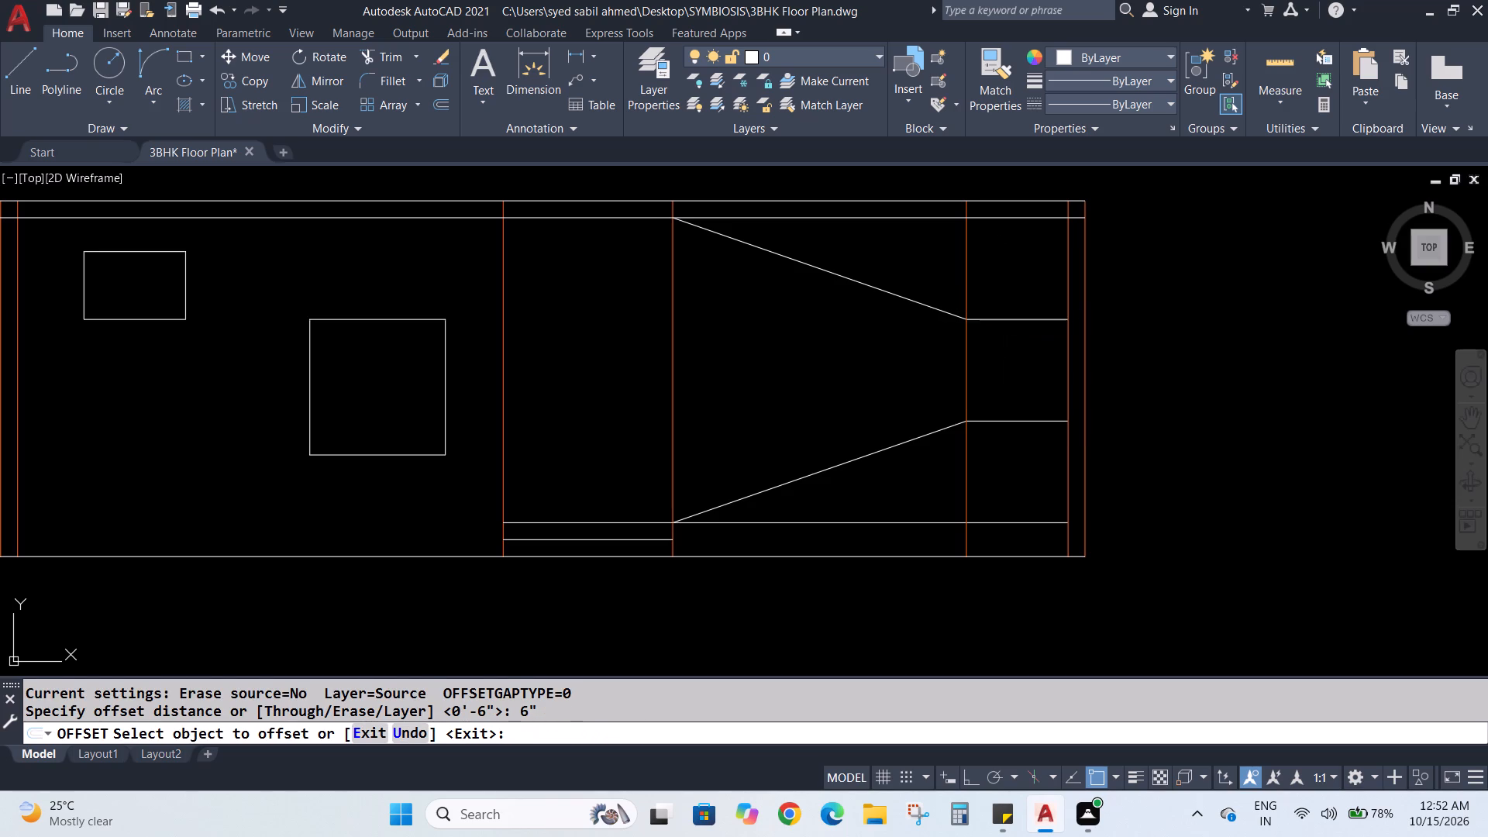
left_click(999, 333)
left_click(1007, 422)
left_click(1007, 445)
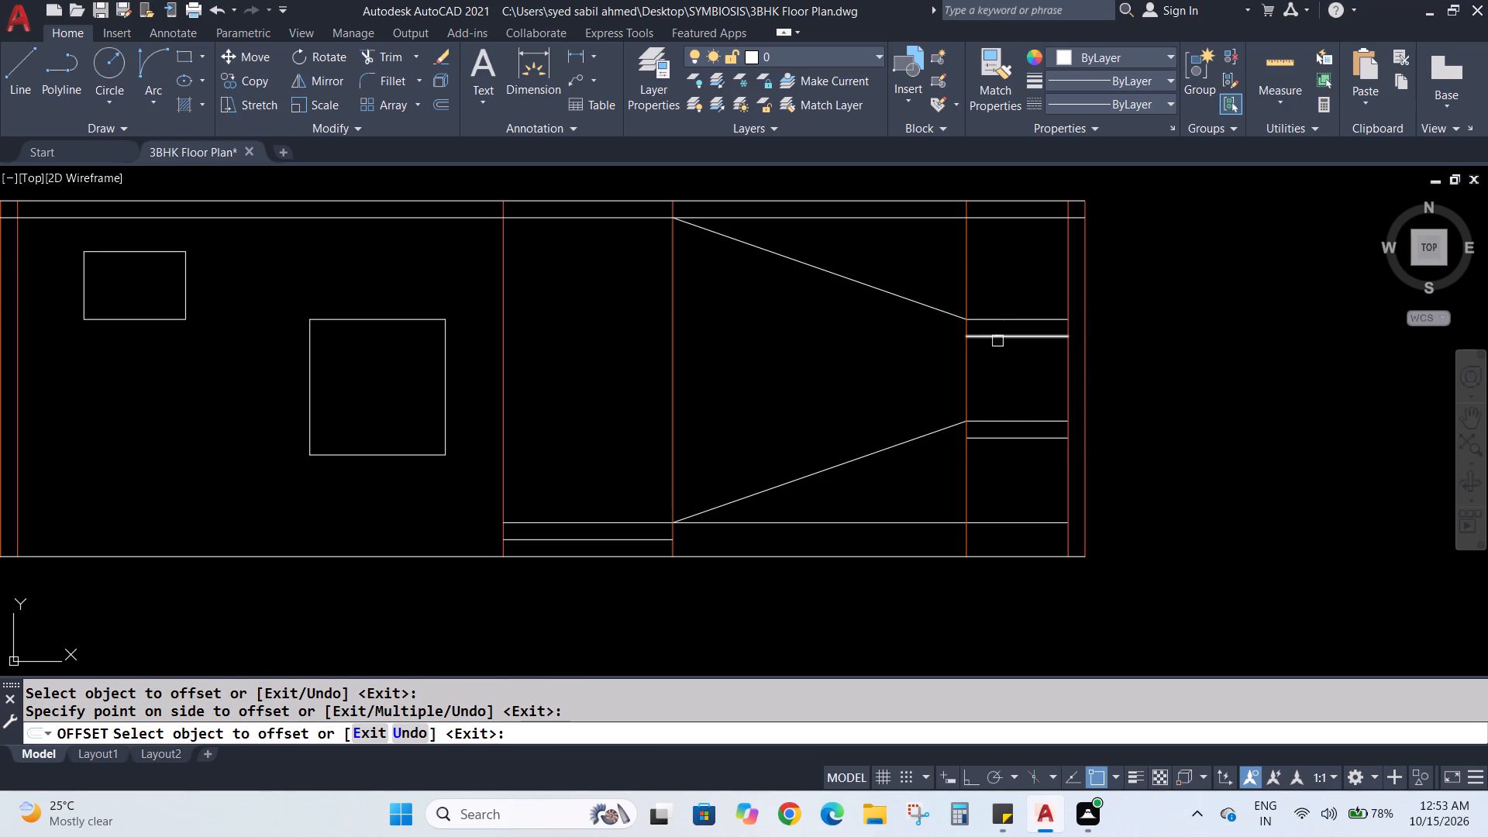
key("Escape")
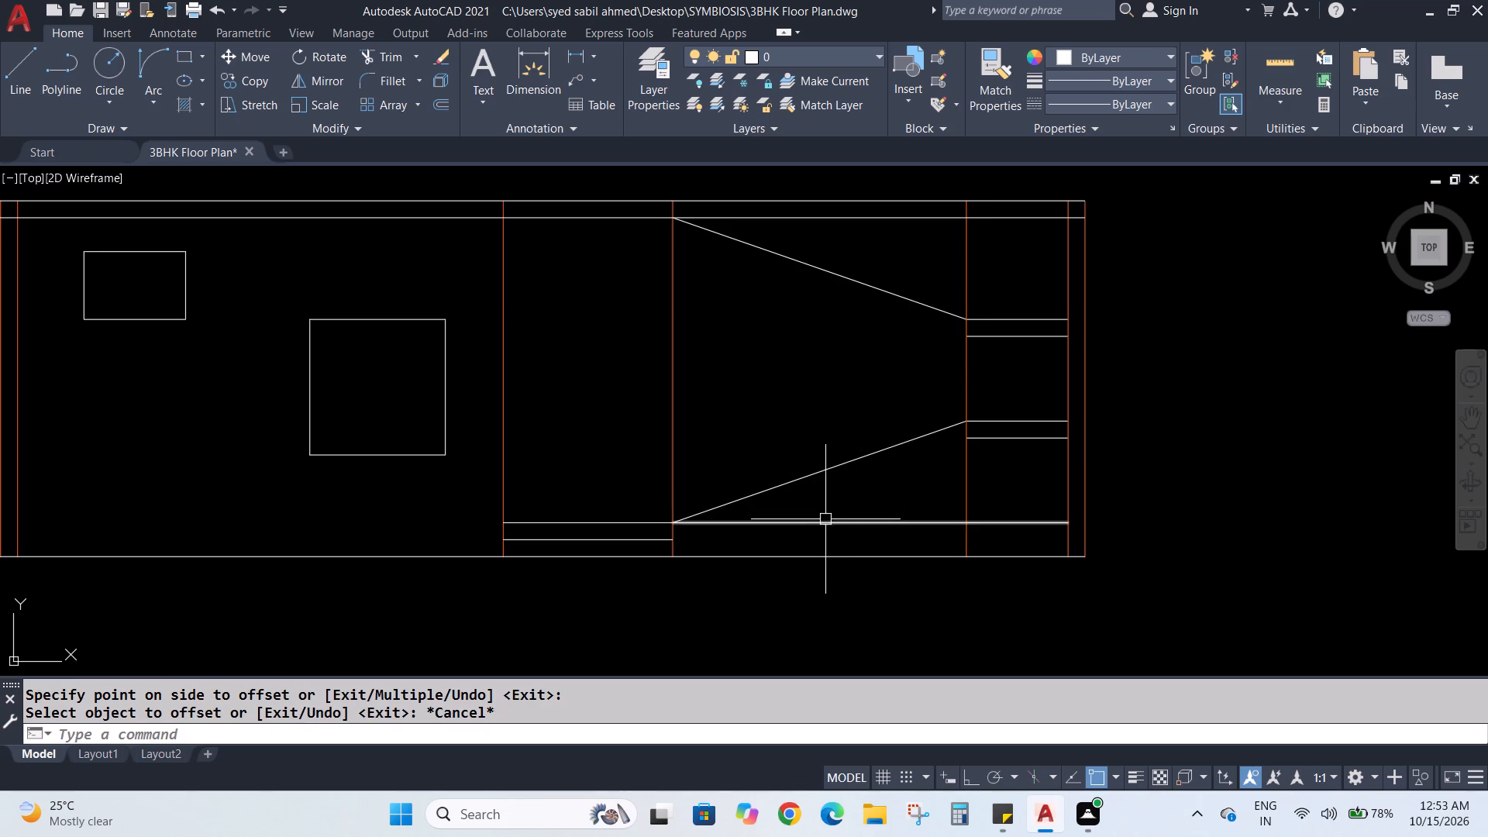
key("Escape")
key("Escape")
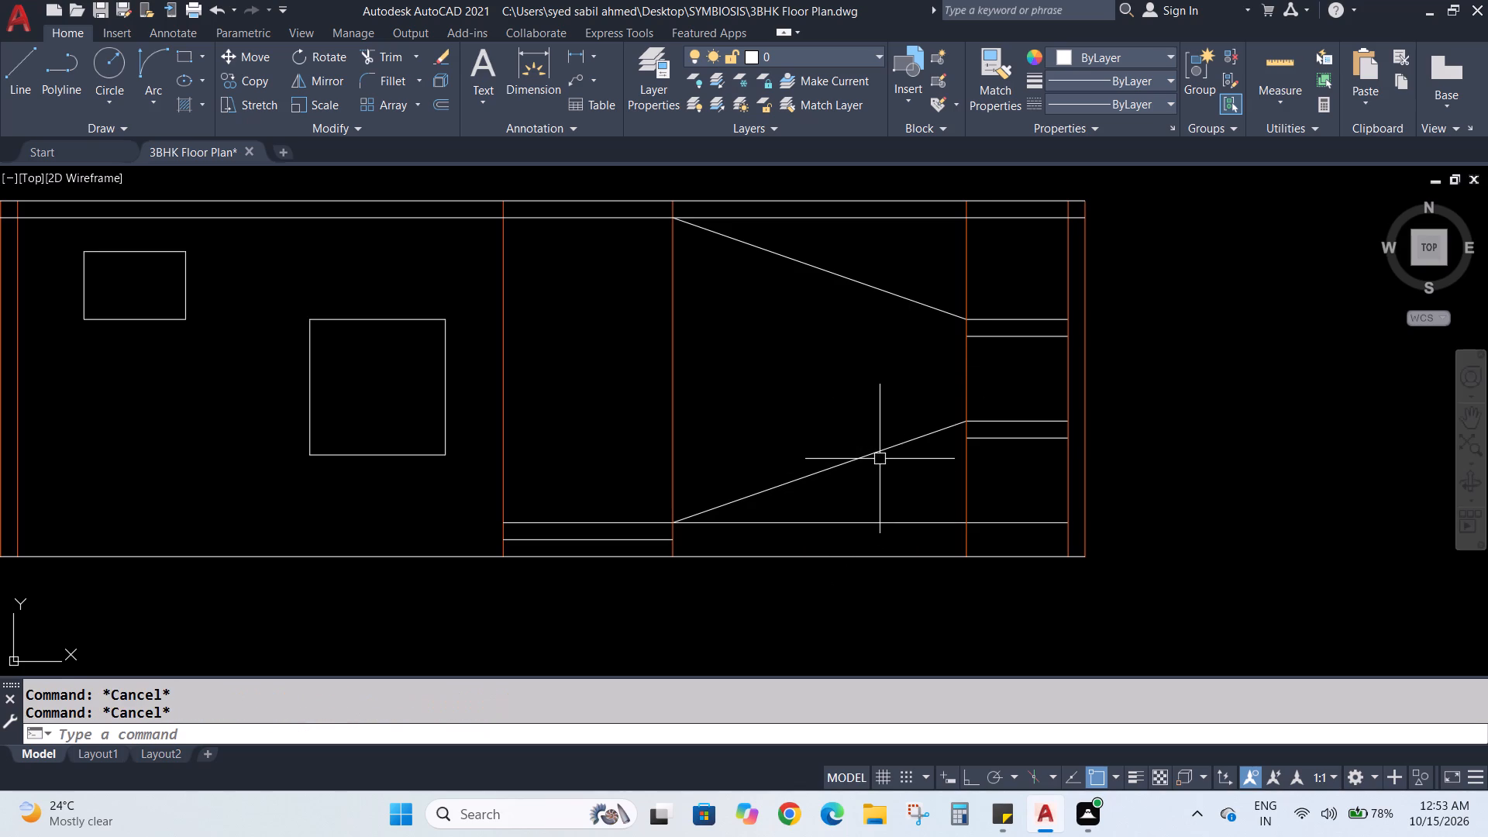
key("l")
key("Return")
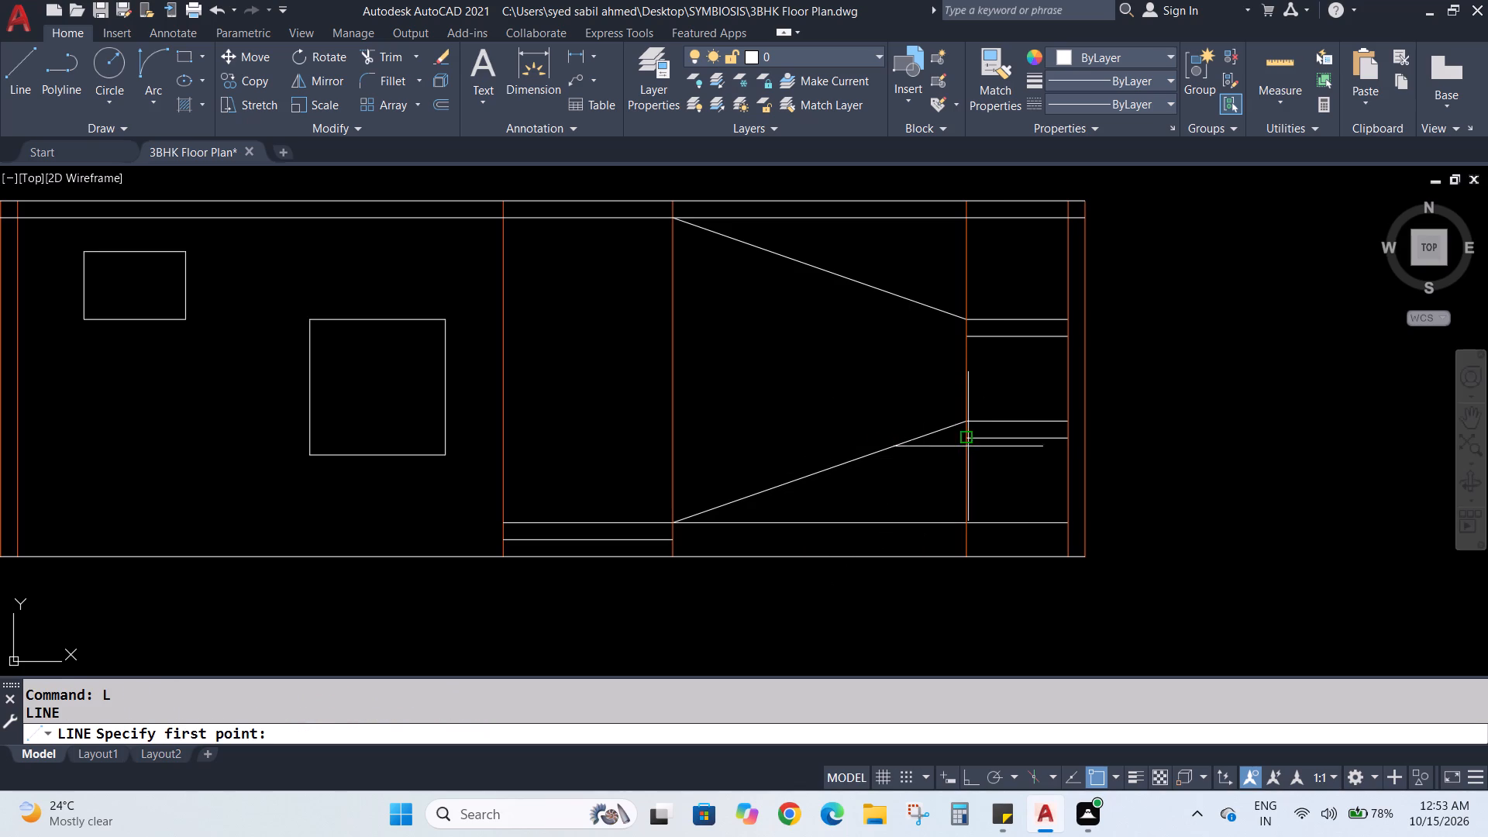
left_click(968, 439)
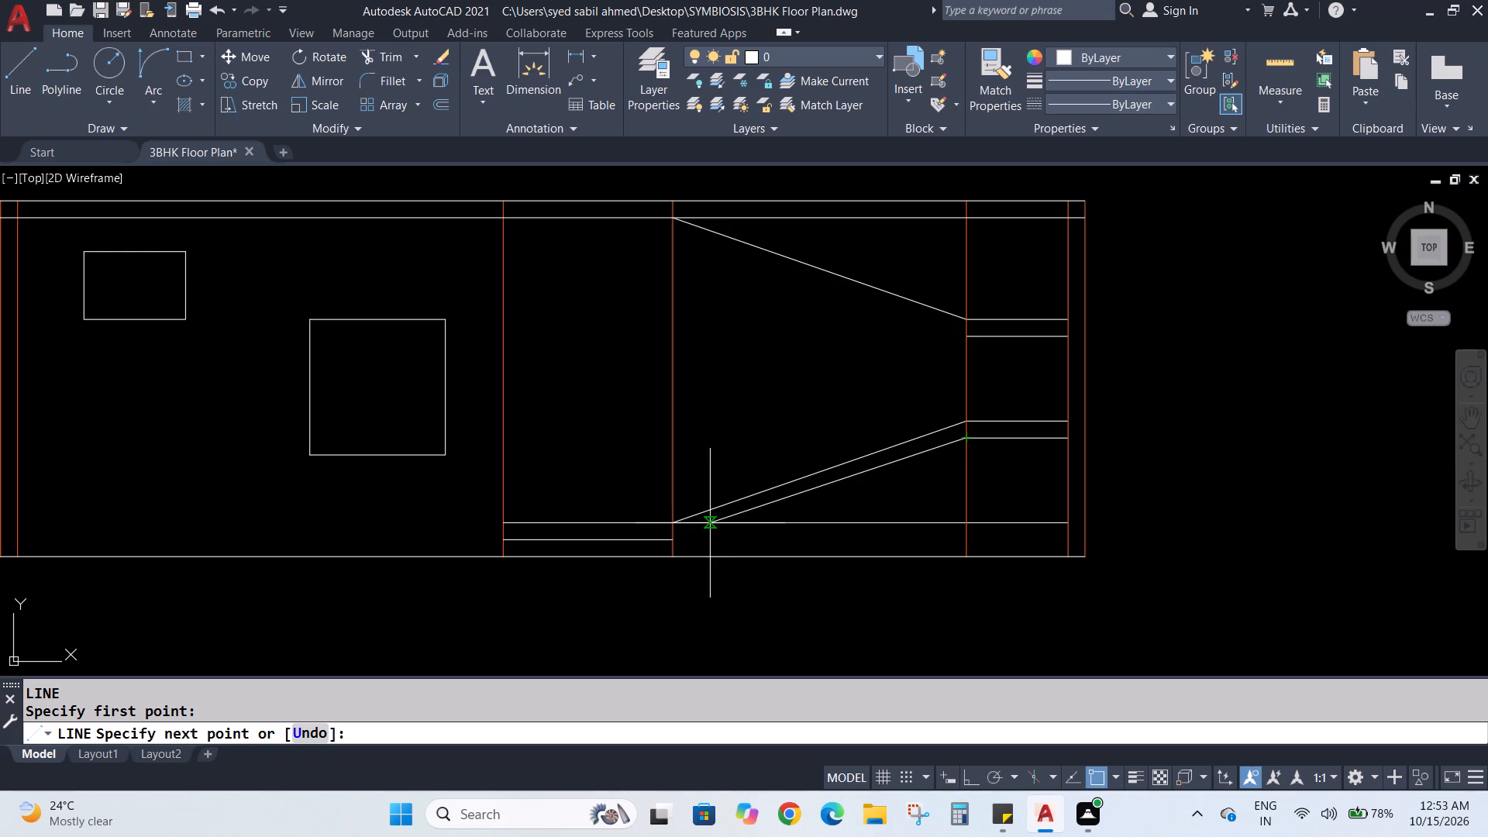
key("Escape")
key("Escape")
Offset the lower and upper sloping flight lines 6" downward to form the flights' undersides.
key("o")
key("Return")
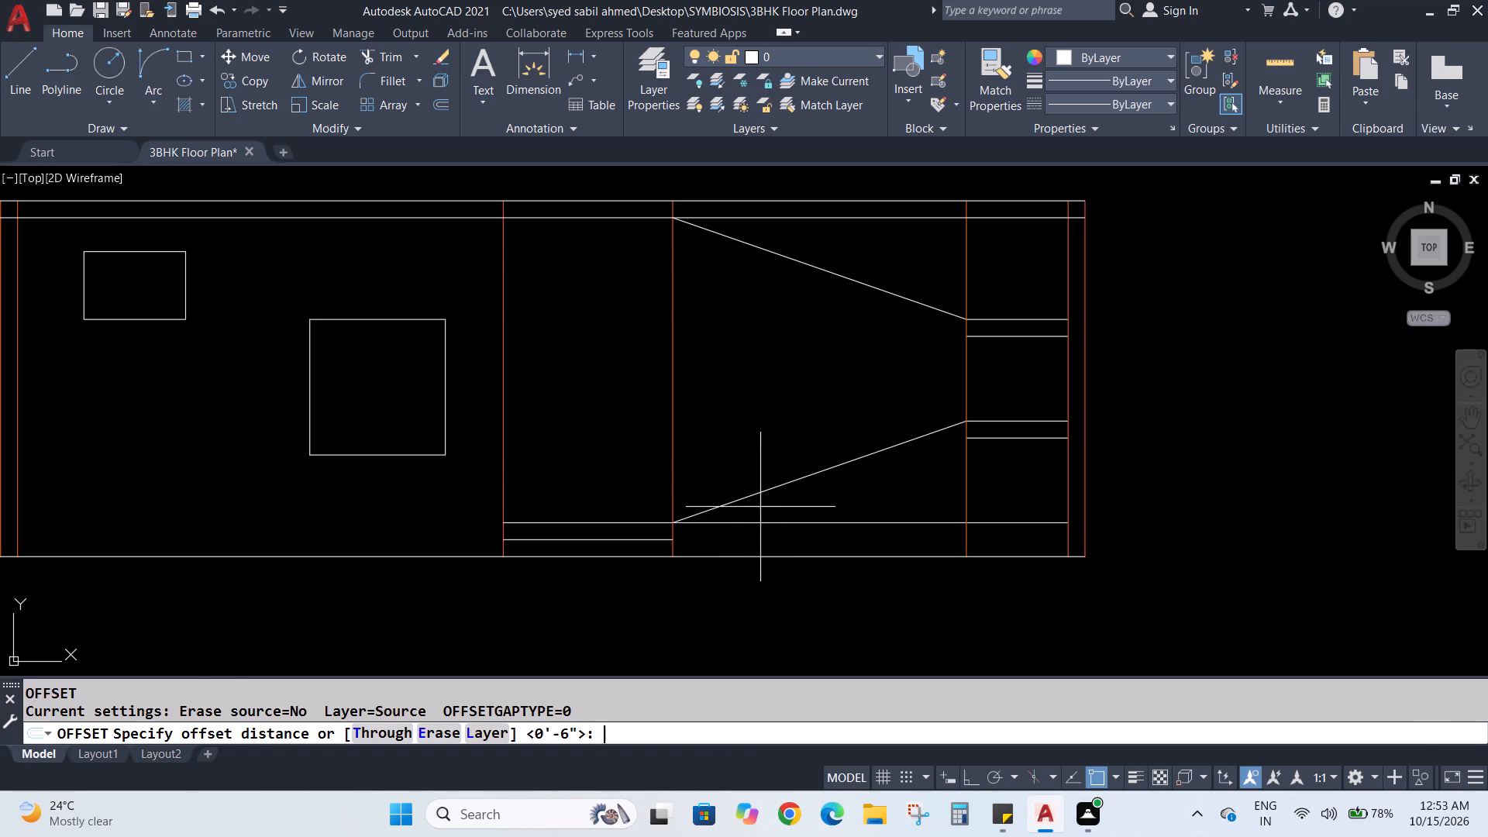
type("6\"")
key("Return")
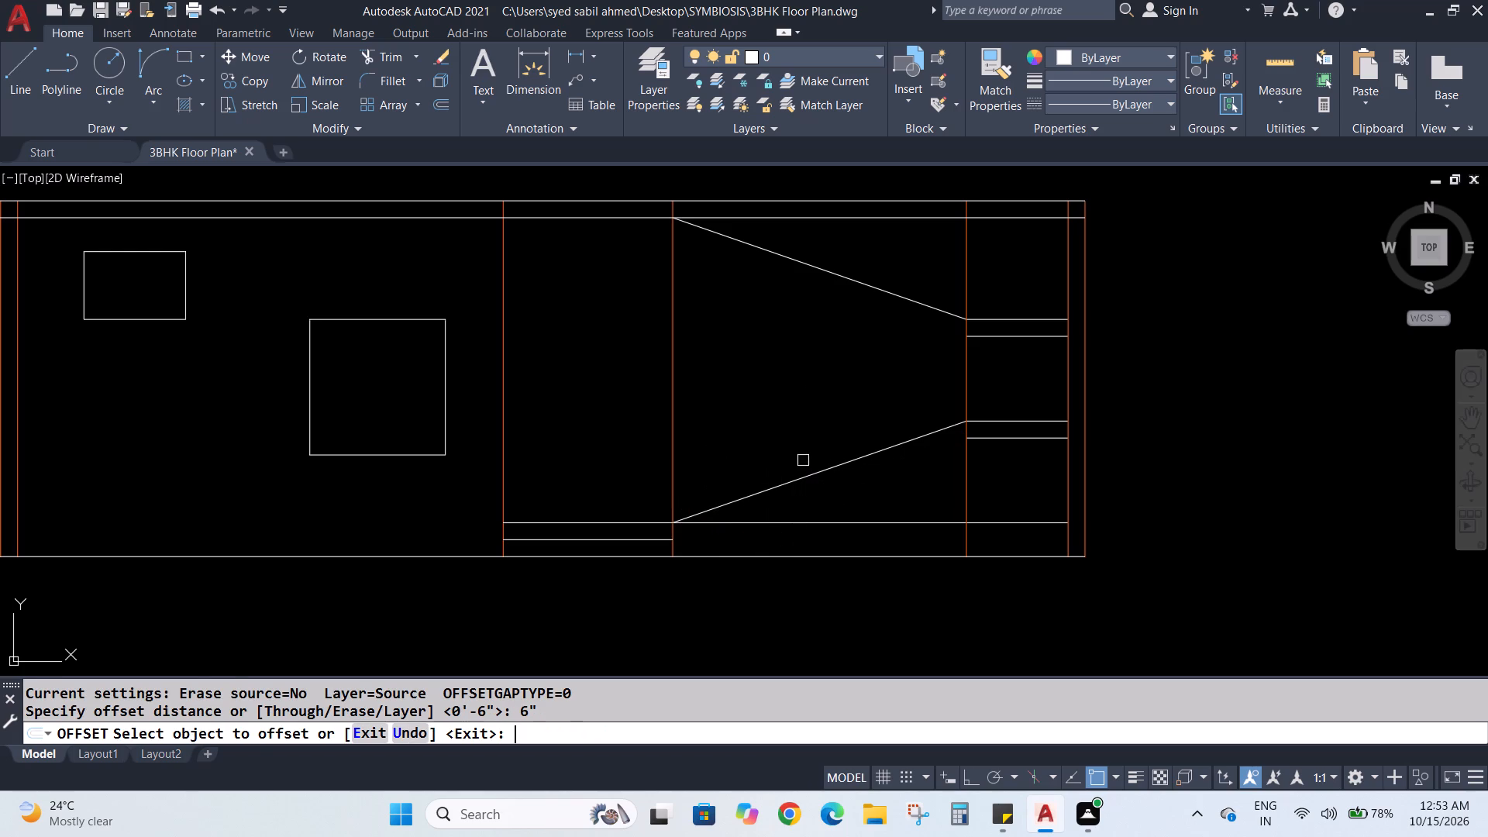
left_click(841, 470)
left_click(846, 483)
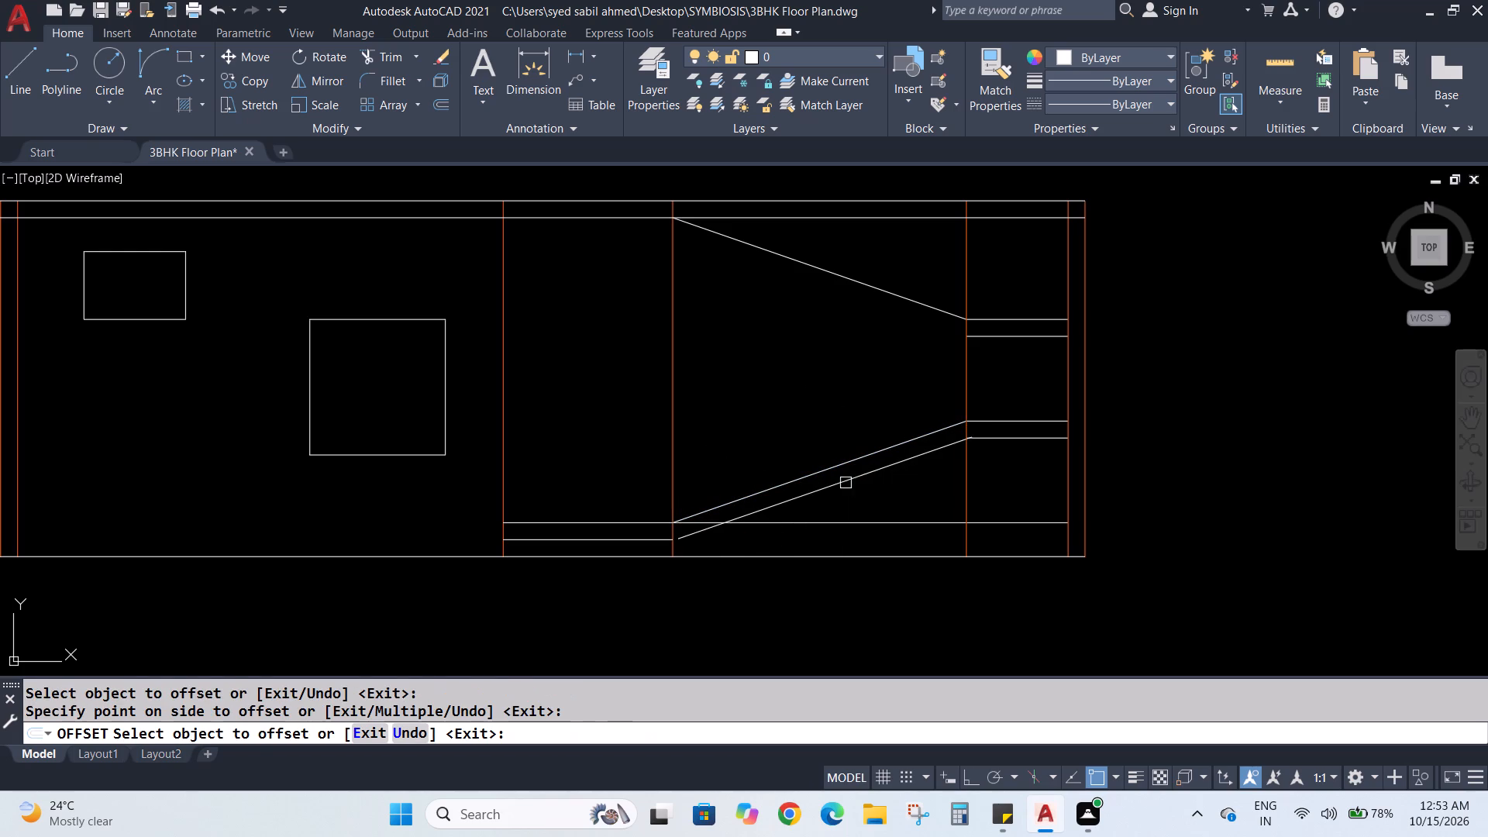
left_click(887, 297)
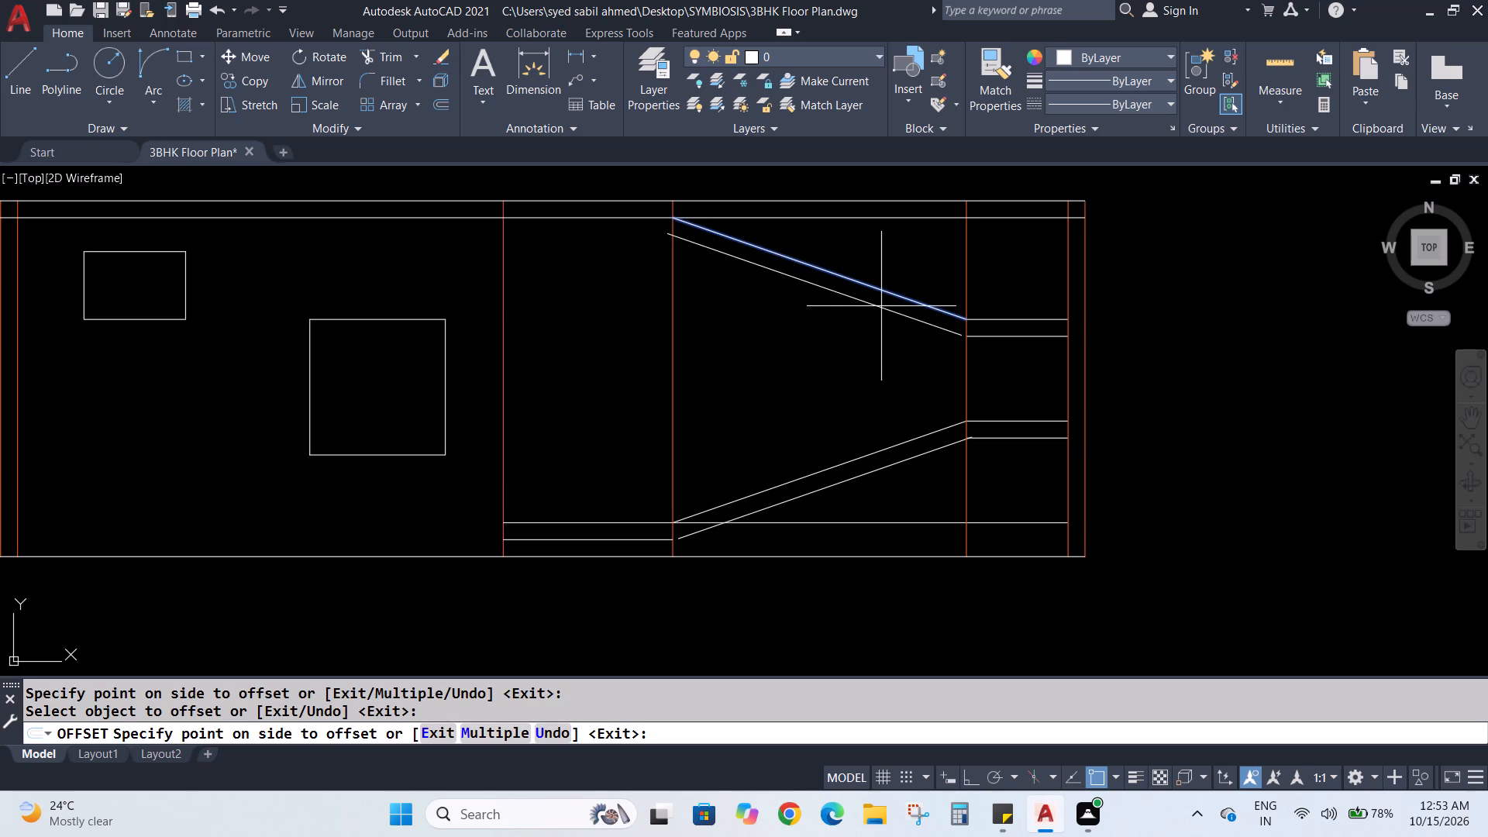
left_click(881, 306)
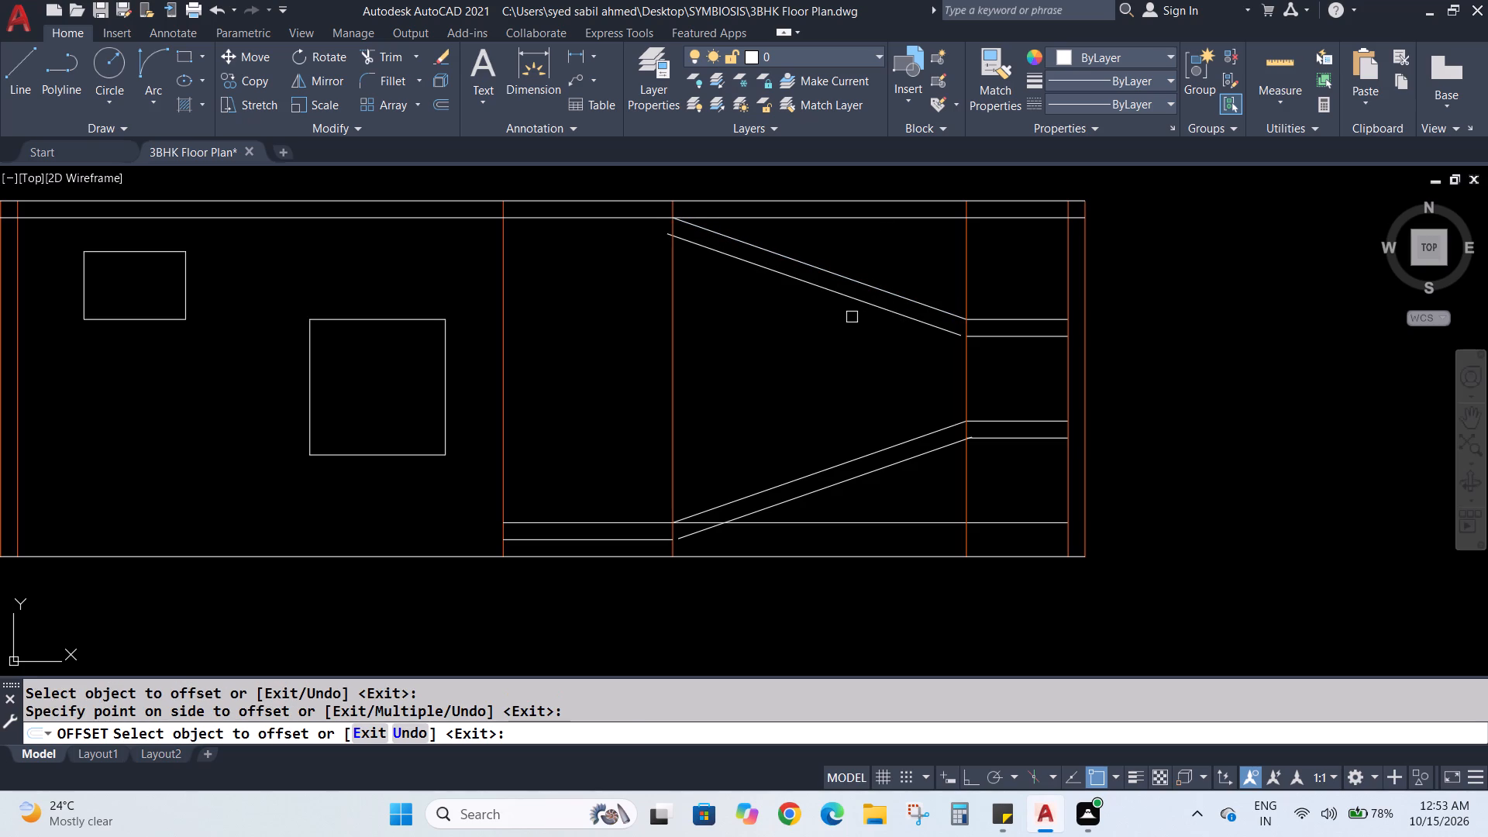
Extend the upper flight's underside to the landing's vertical edge line, and the upper landing's underside line to meet the flight's underside.
type("ex")
key("Return")
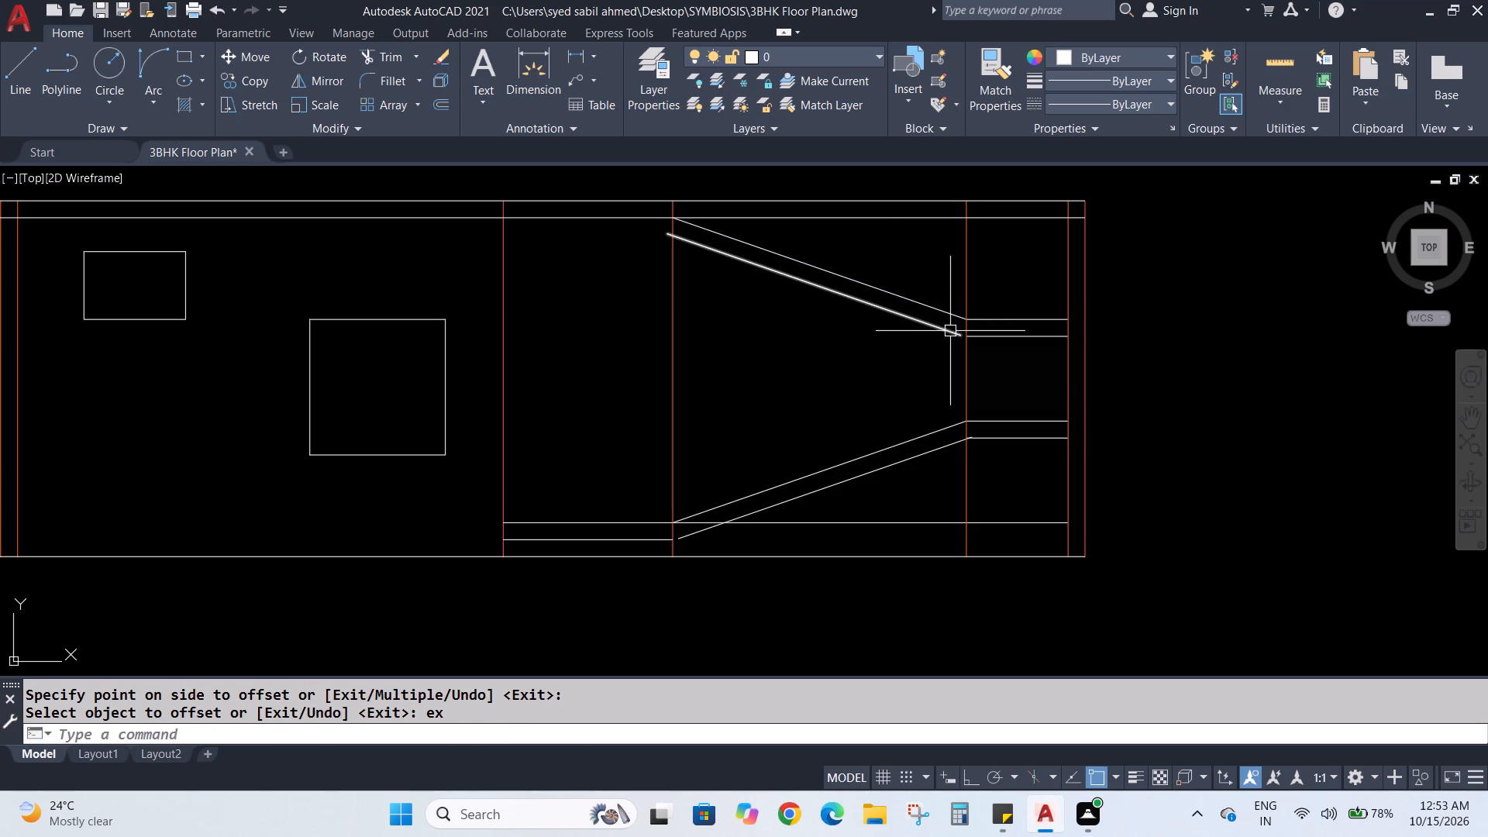
key("Escape")
key("Escape")
key("Escape")
type("ex")
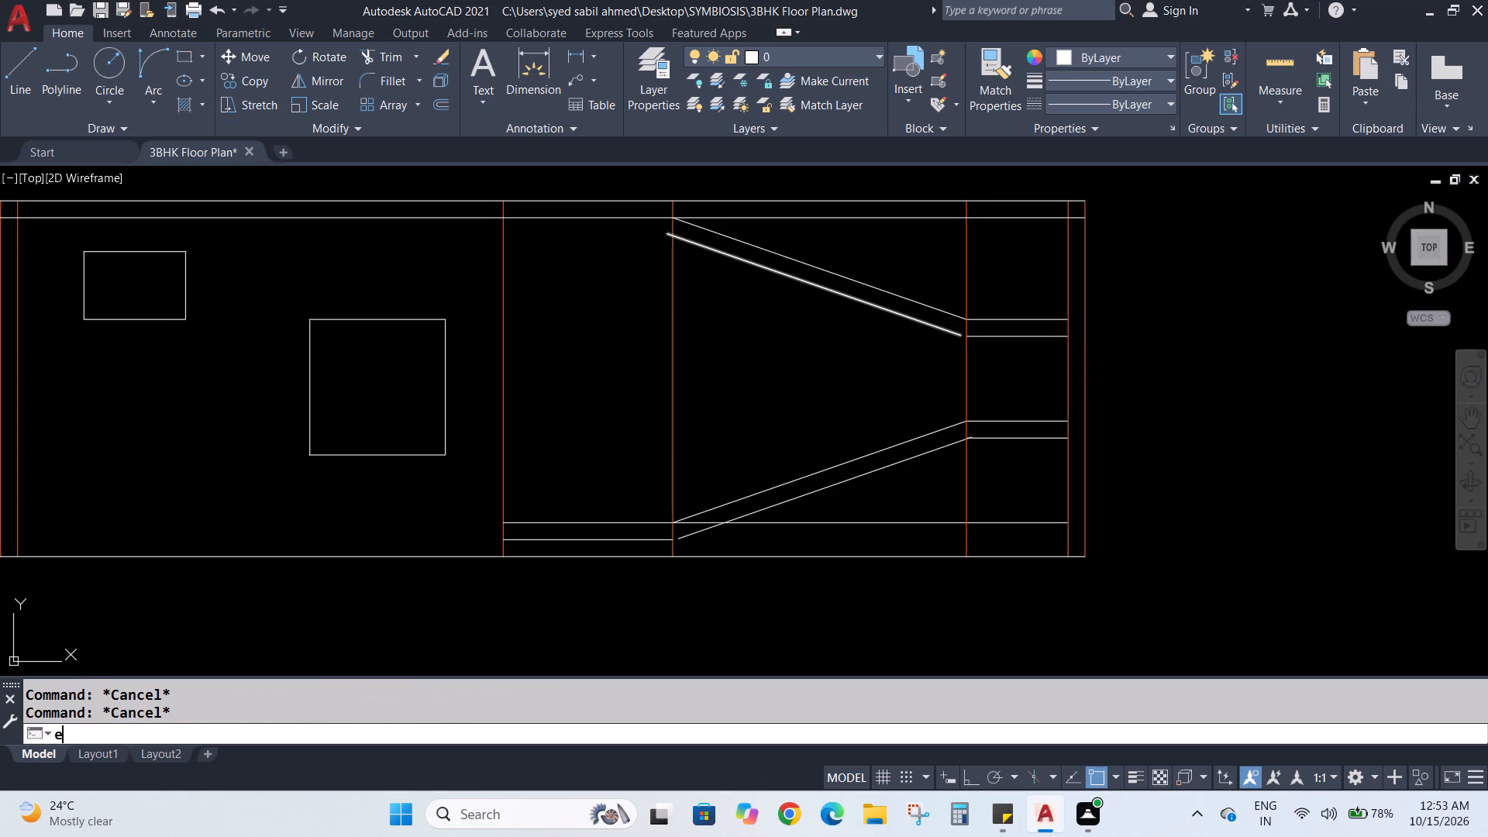
key("Return")
left_click(950, 331)
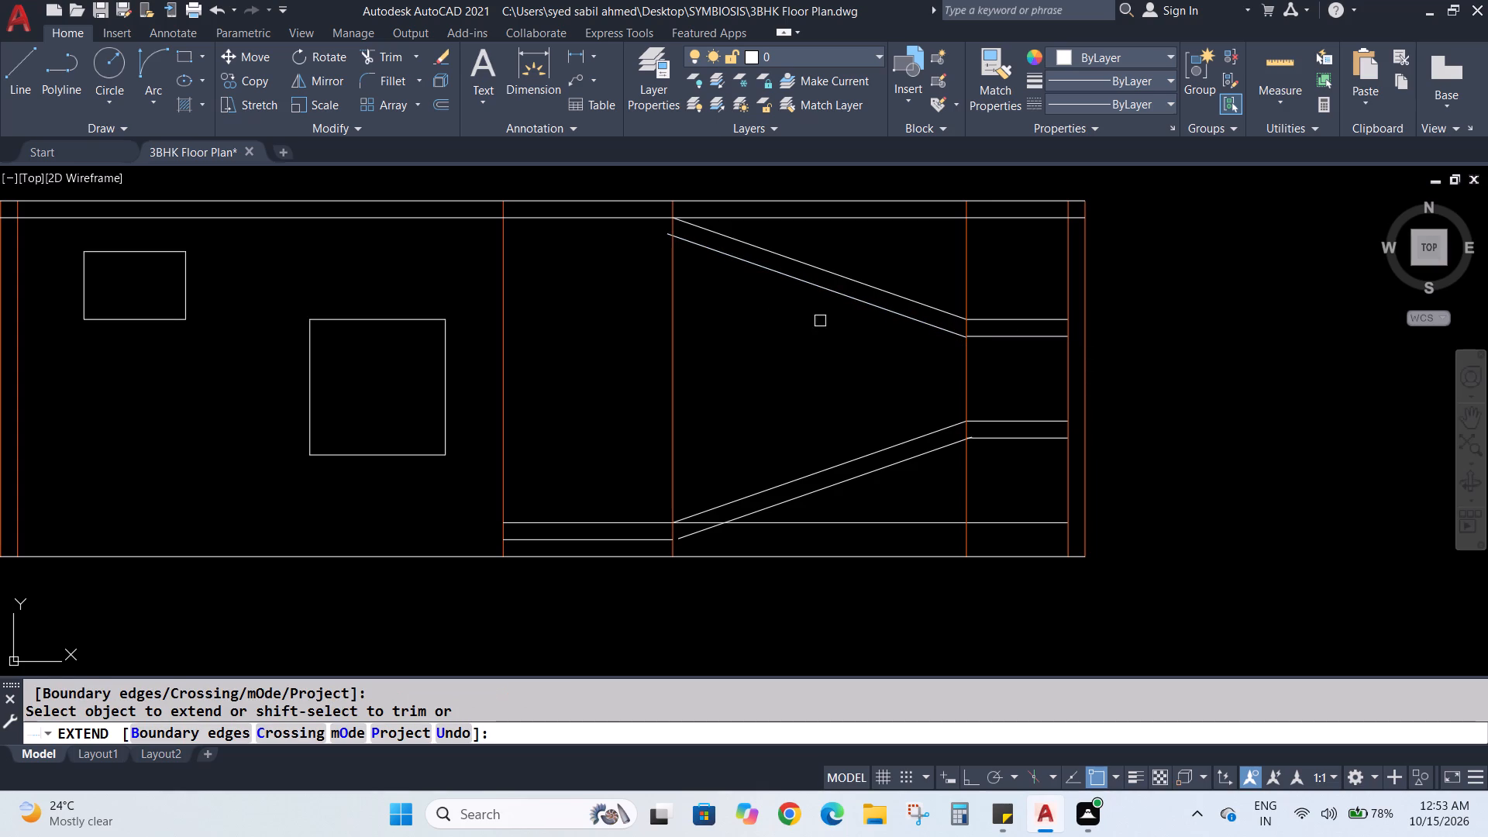
scroll(869, 314, "up", 3)
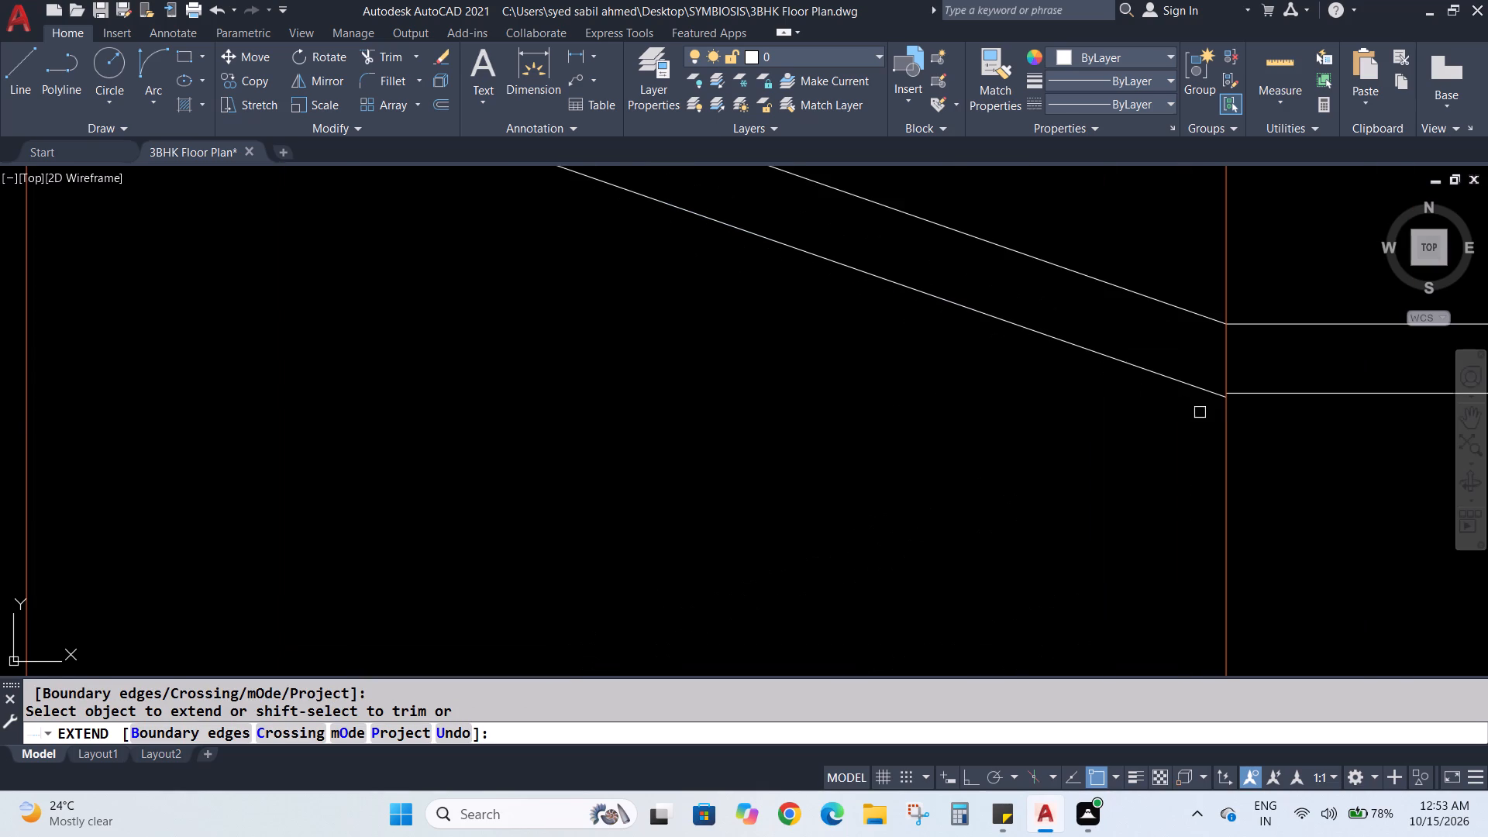
scroll(1216, 416, "up", 1)
left_click(1276, 375)
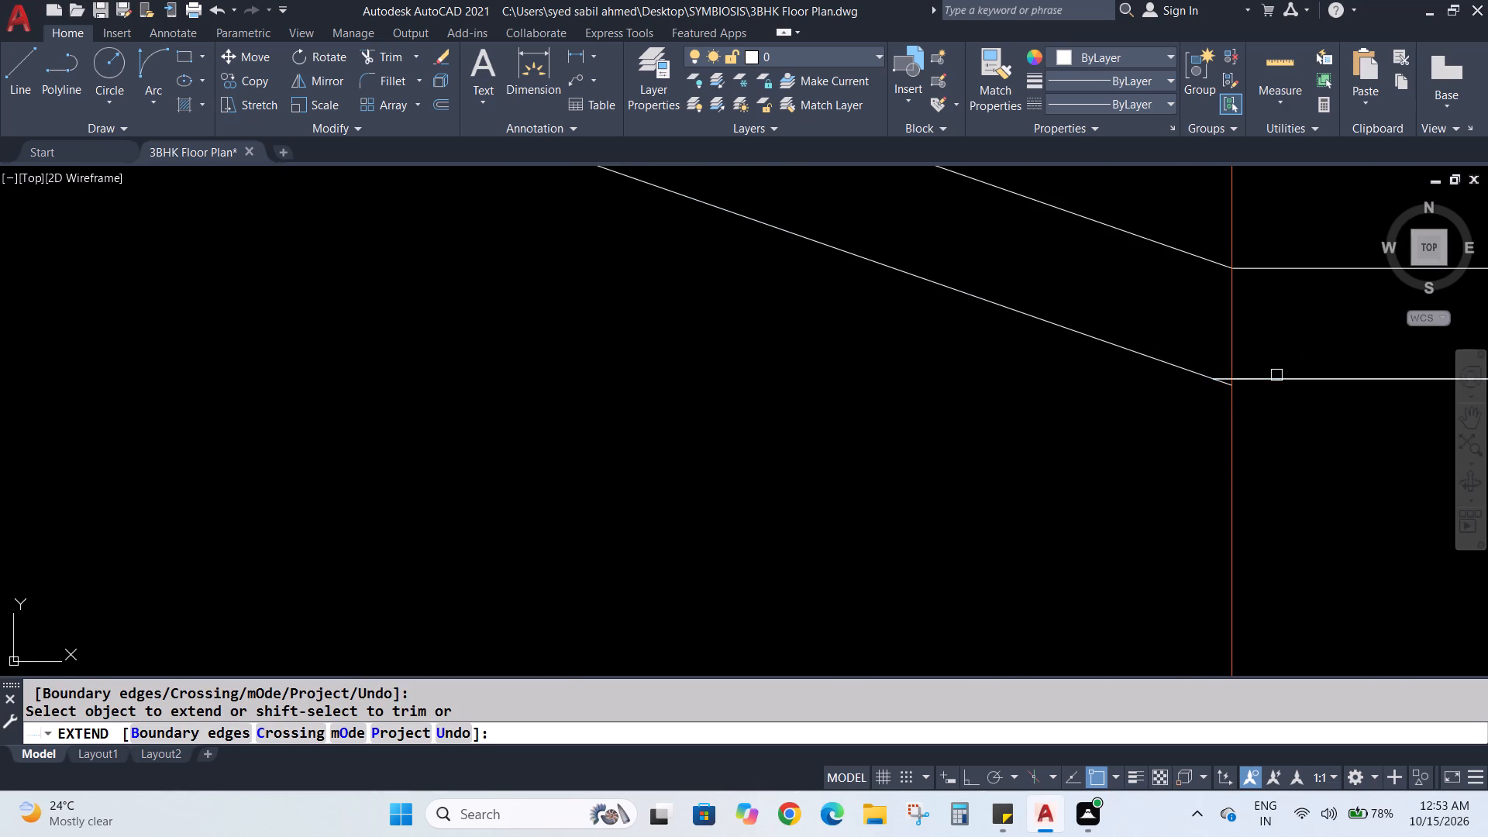
scroll(1160, 394, "down", 3)
scroll(1060, 412, "down", 1)
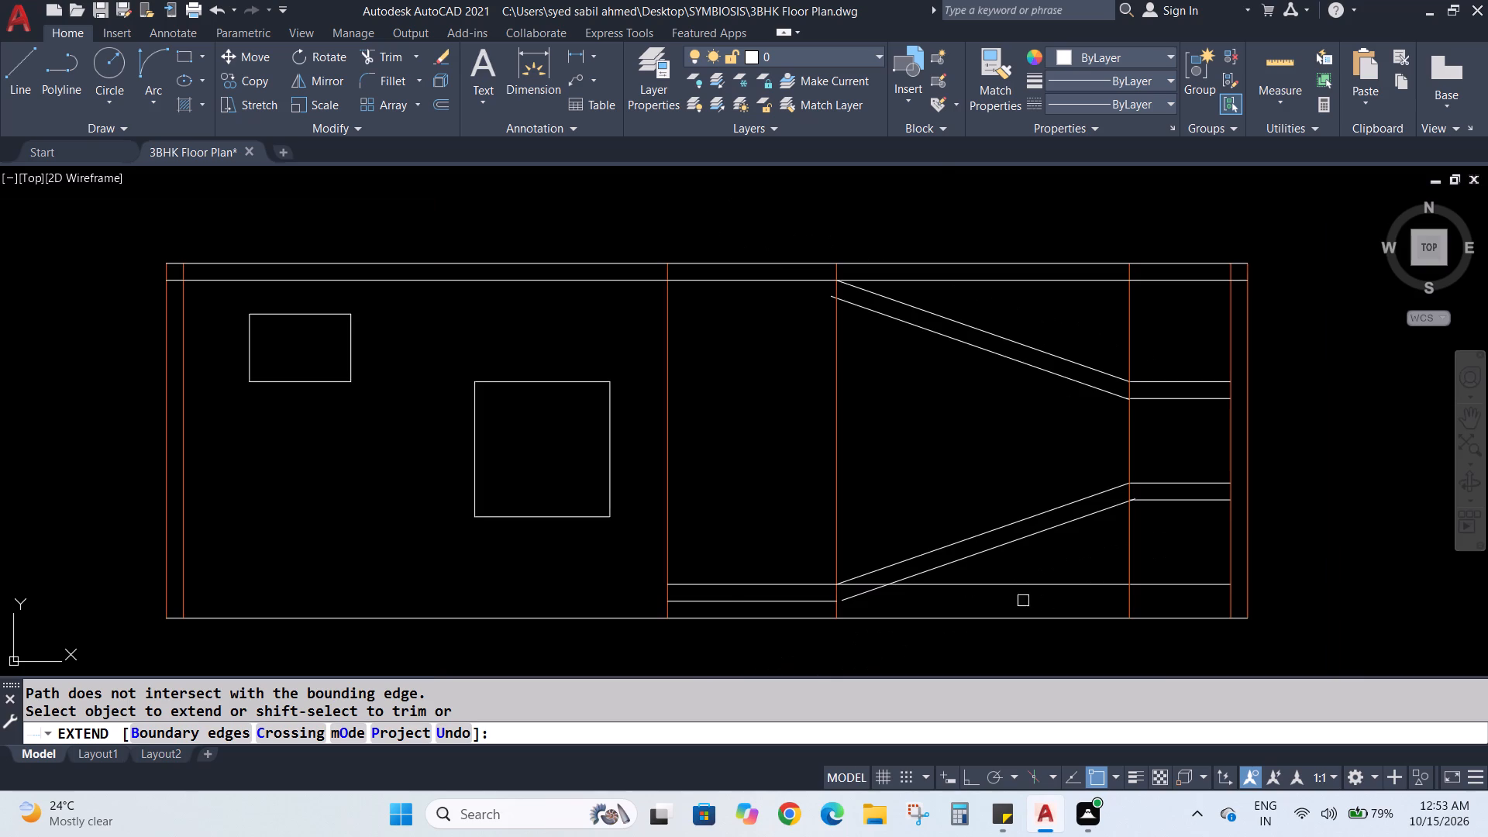
scroll(1052, 598, "up", 1)
scroll(1046, 529, "up", 1)
key("Escape")
key("Escape")
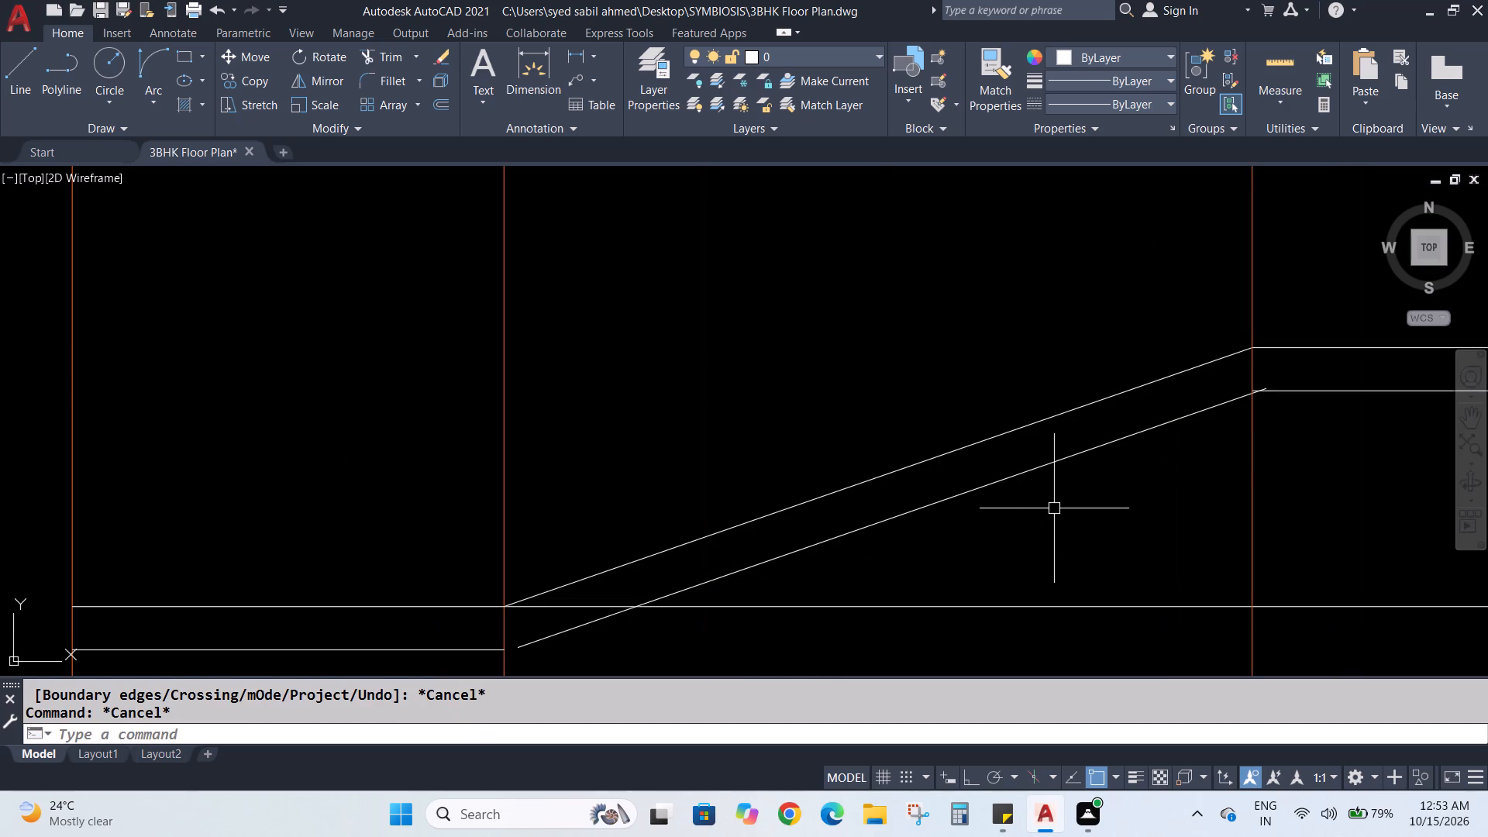
Trim the overlapping ends where the lower flight's underside meets the landing's underside, and the vertical edge line within the landing's thickness.
type("tr")
key("Return")
scroll(1252, 387, "up", 4)
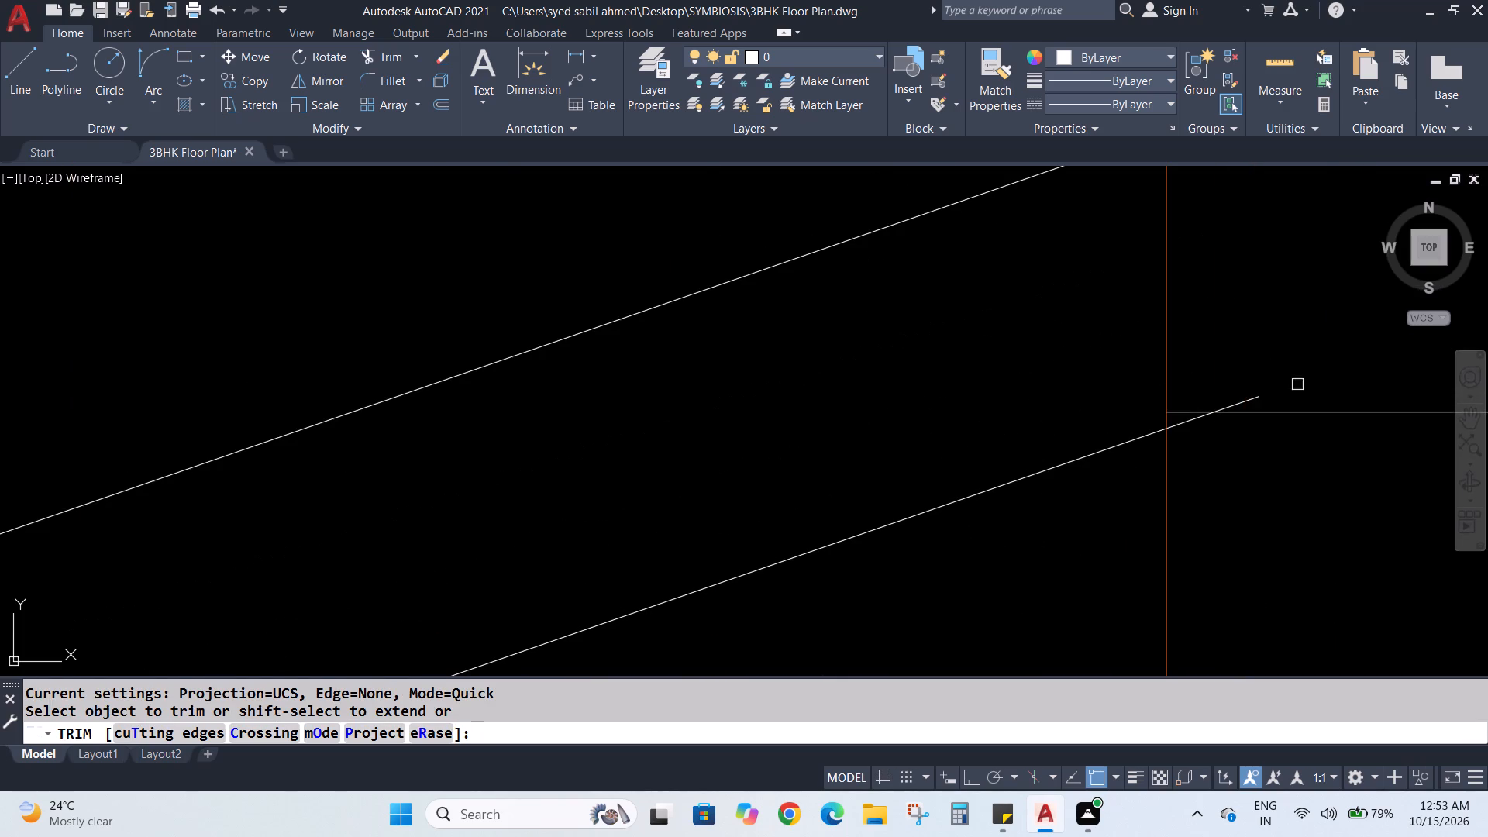
left_click(1245, 398)
left_click(1190, 409)
scroll(1111, 393, "down", 3)
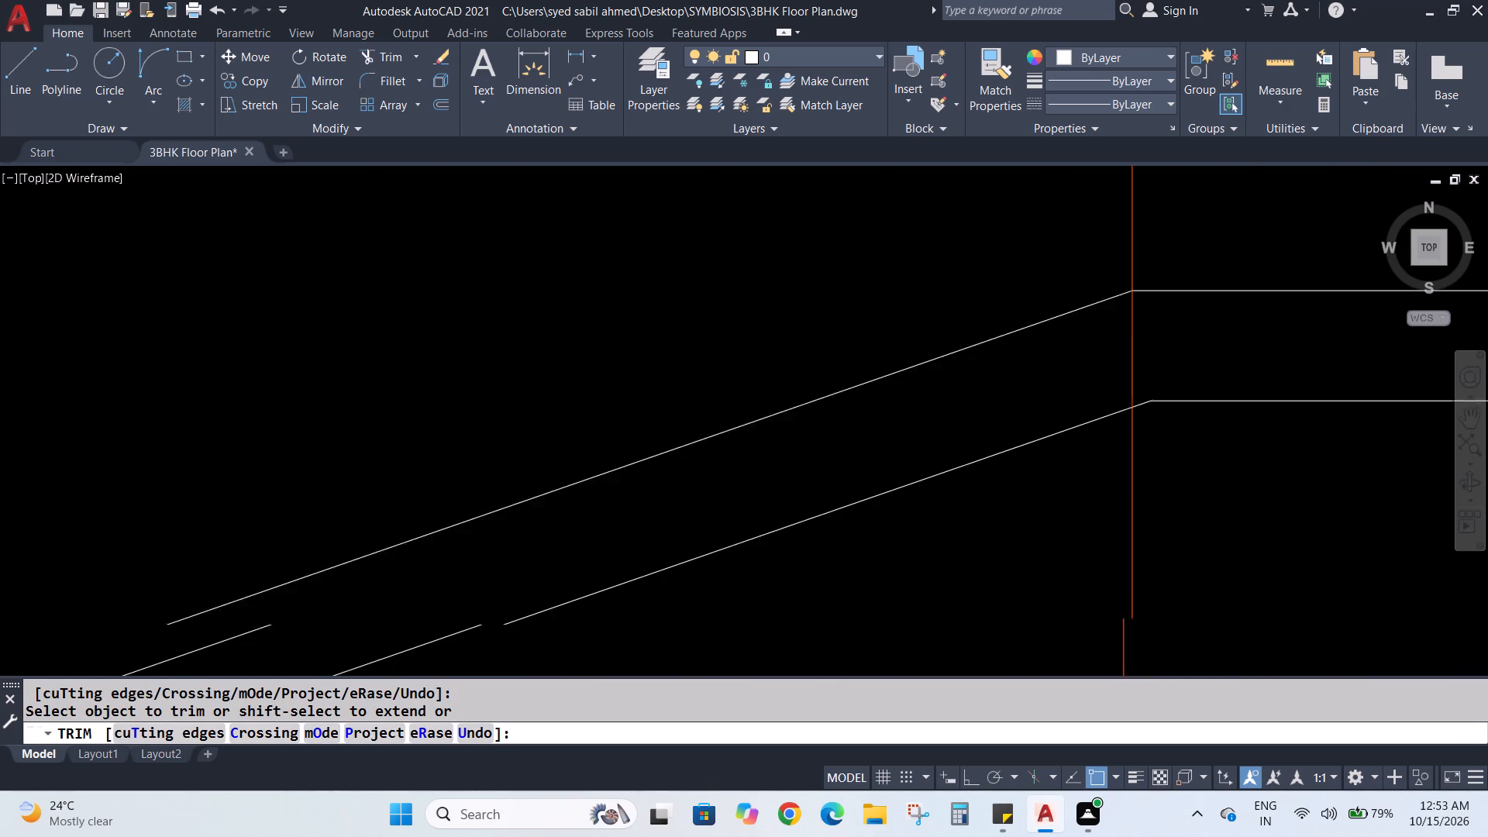
scroll(1107, 394, "down", 1)
left_click(1119, 381)
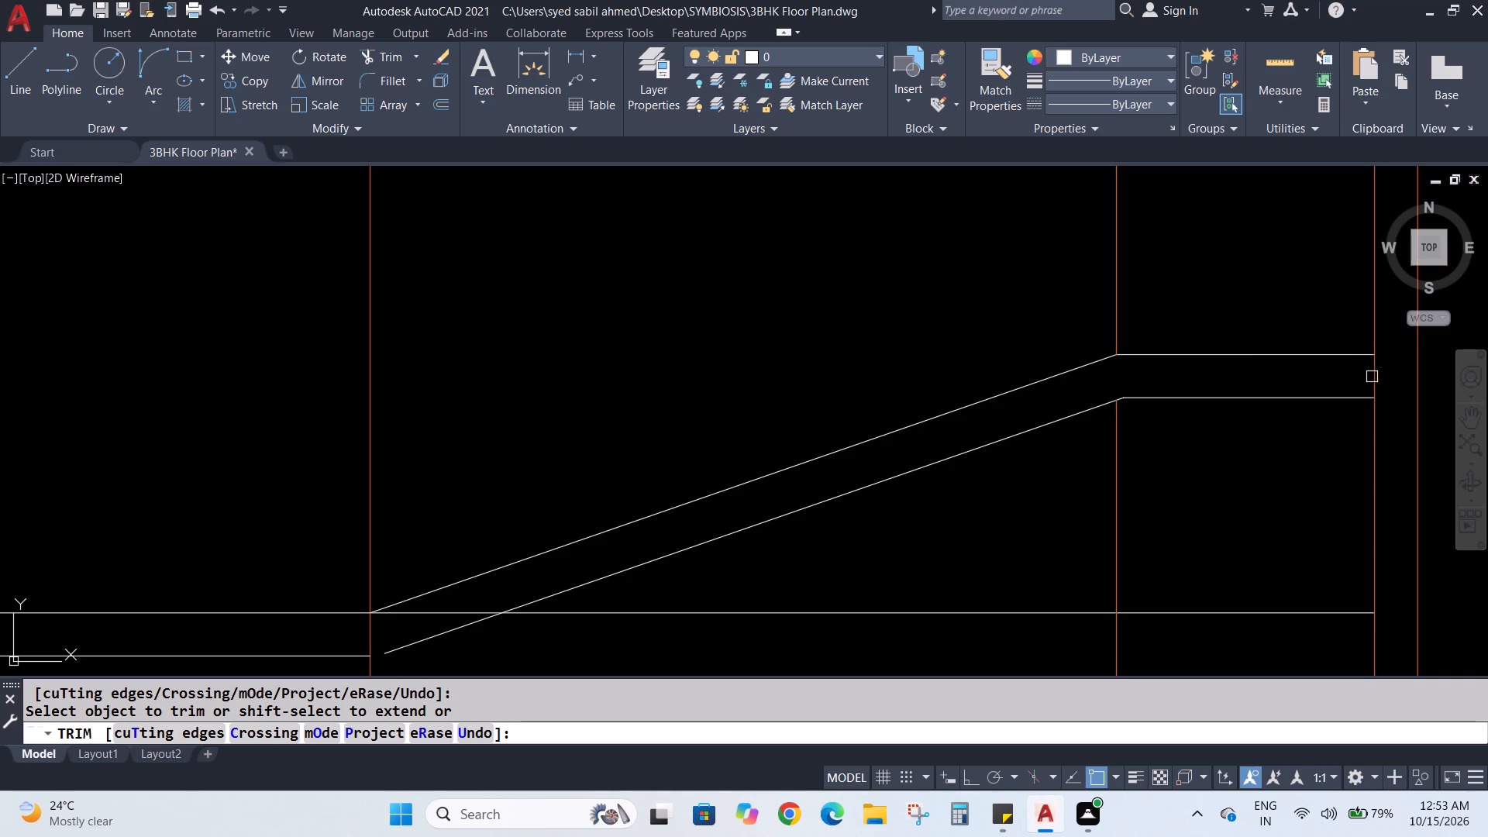
Trim the tail of the lower flight's underside below the level line of the entrance steps' top.
scroll(867, 453, "down", 3)
scroll(706, 523, "up", 2)
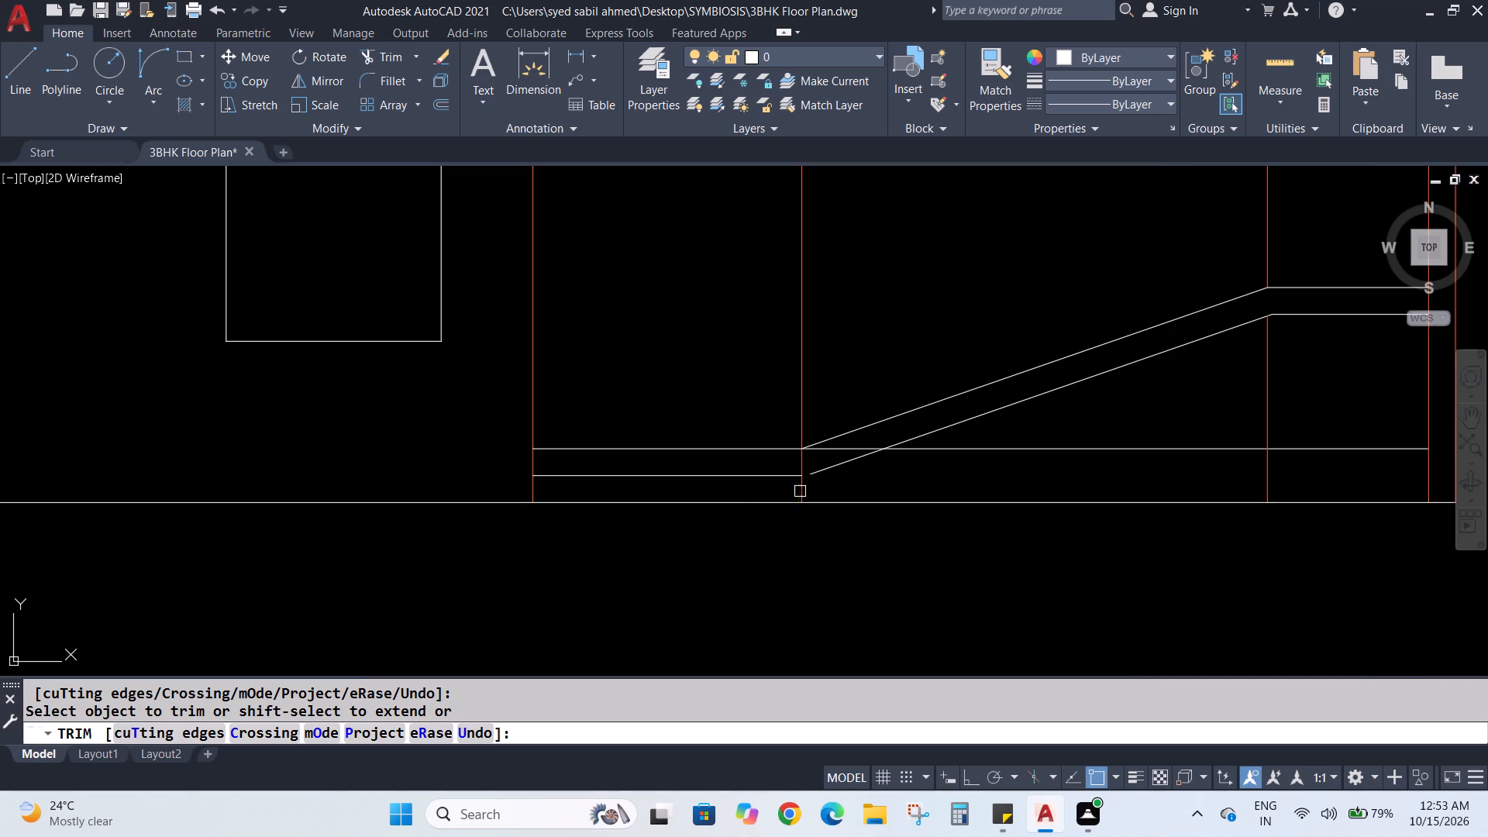
left_click(821, 472)
Trim the upper flight's underside stubs past the landing's underside line and past the entrance bay's stair-side line.
scroll(867, 361, "down", 4)
scroll(895, 299, "up", 6)
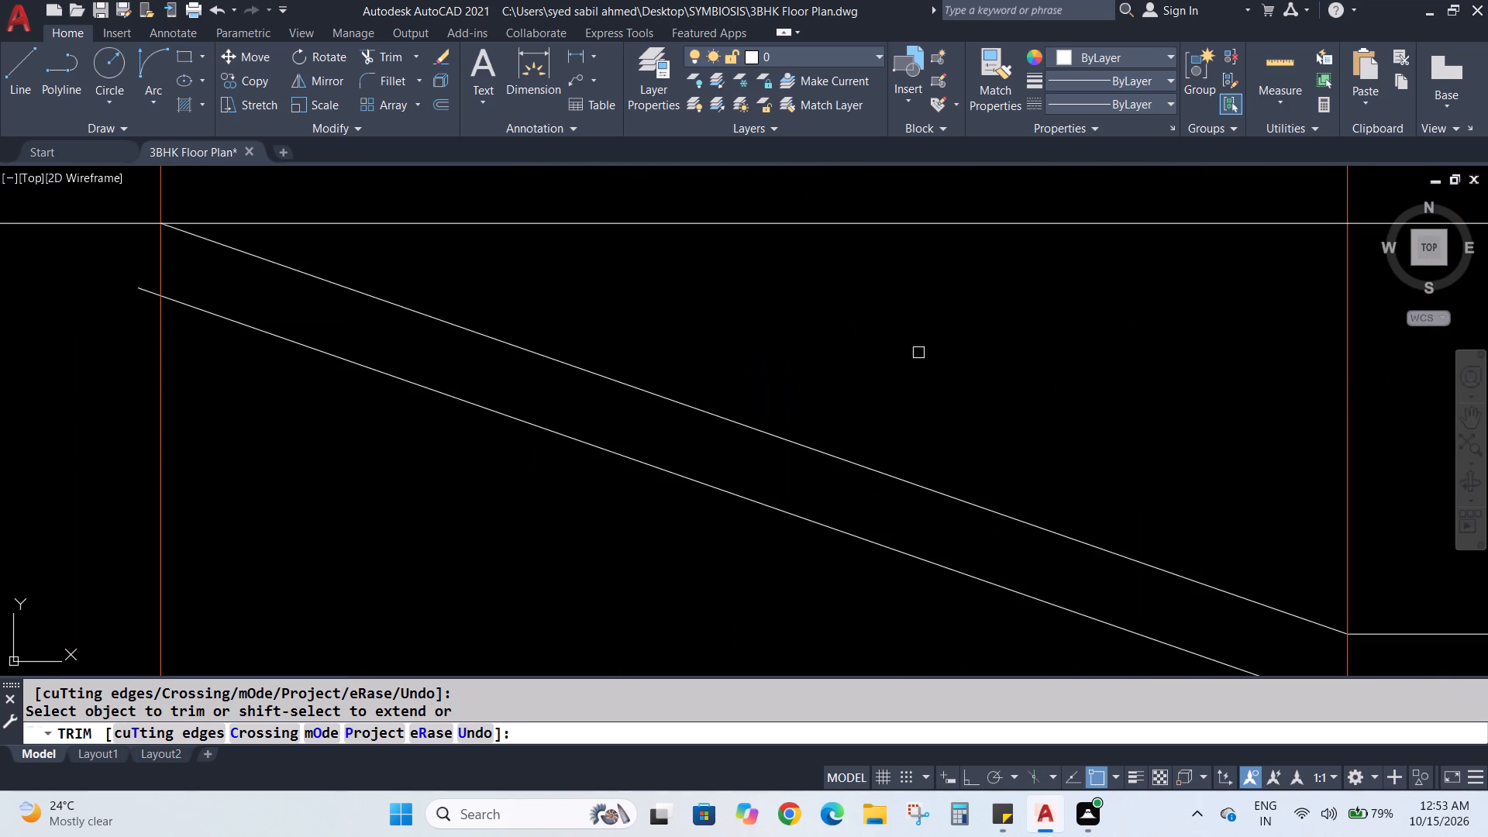
scroll(997, 463, "down", 3)
scroll(1020, 491, "up", 2)
scroll(1154, 565, "up", 3)
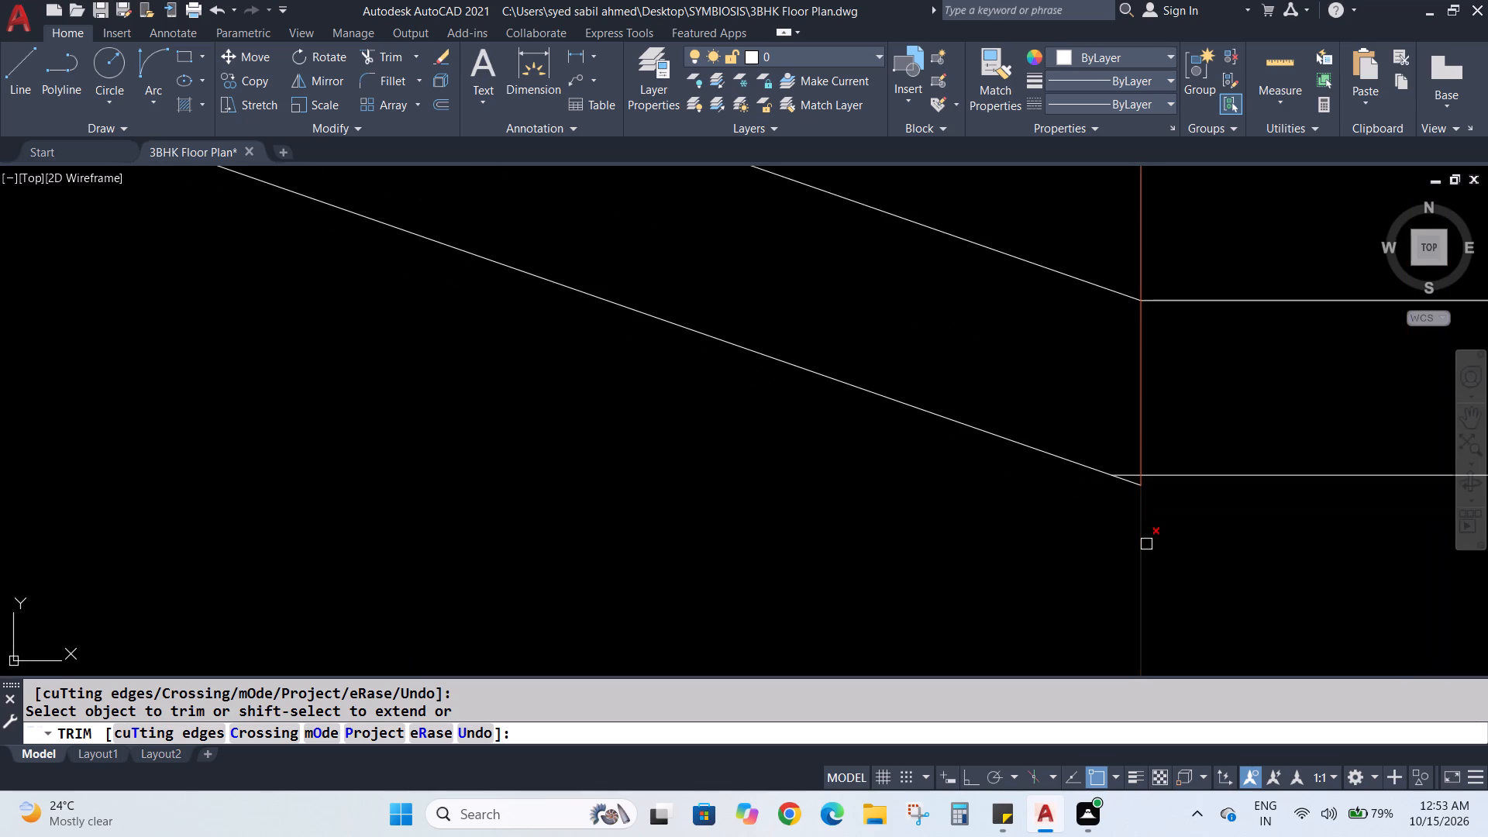
left_click(1131, 486)
scroll(839, 450, "down", 3)
scroll(677, 366, "down", 2)
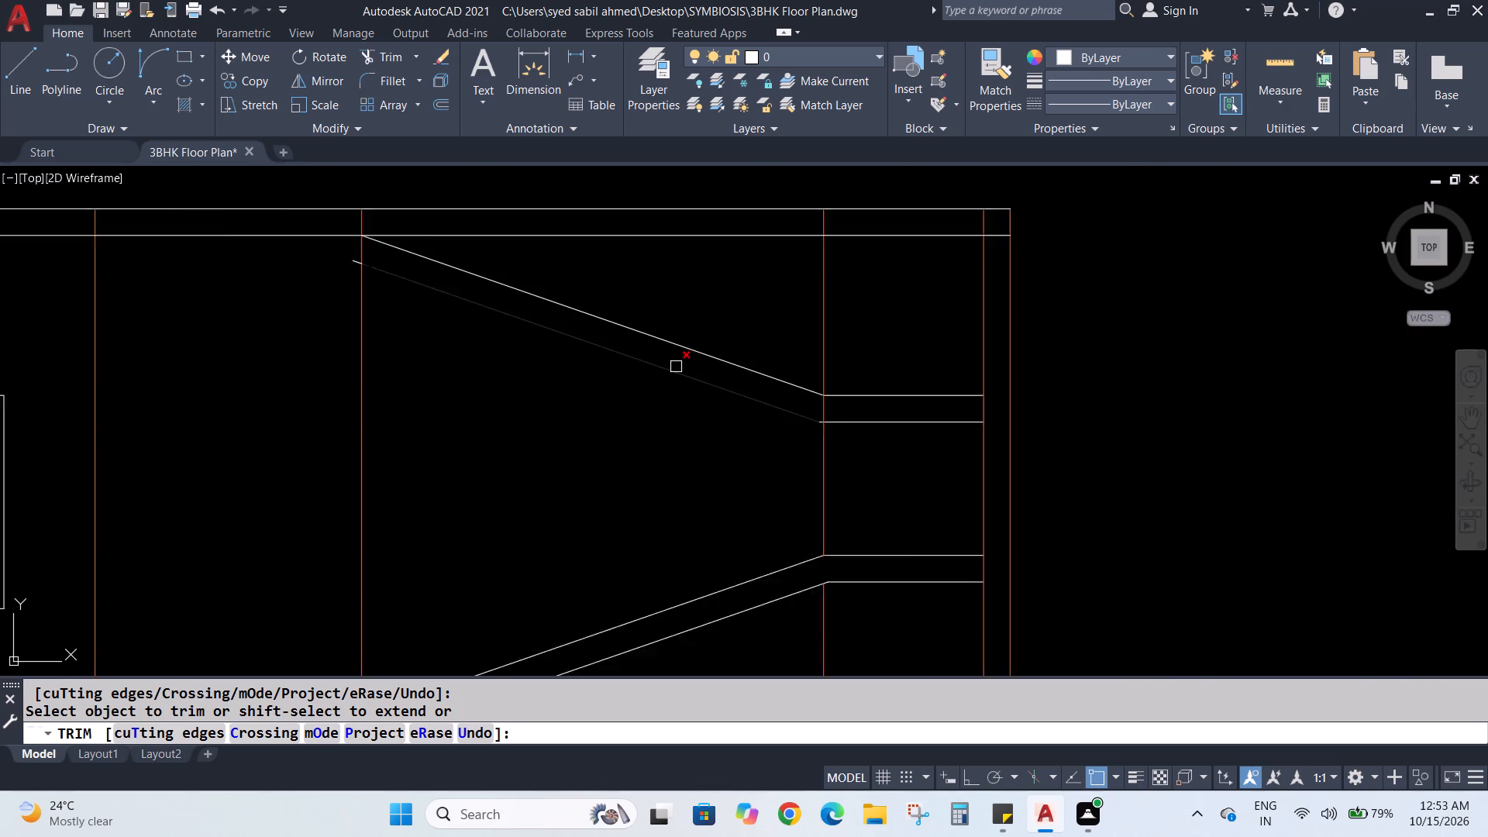
scroll(447, 290, "up", 3)
left_click(551, 327)
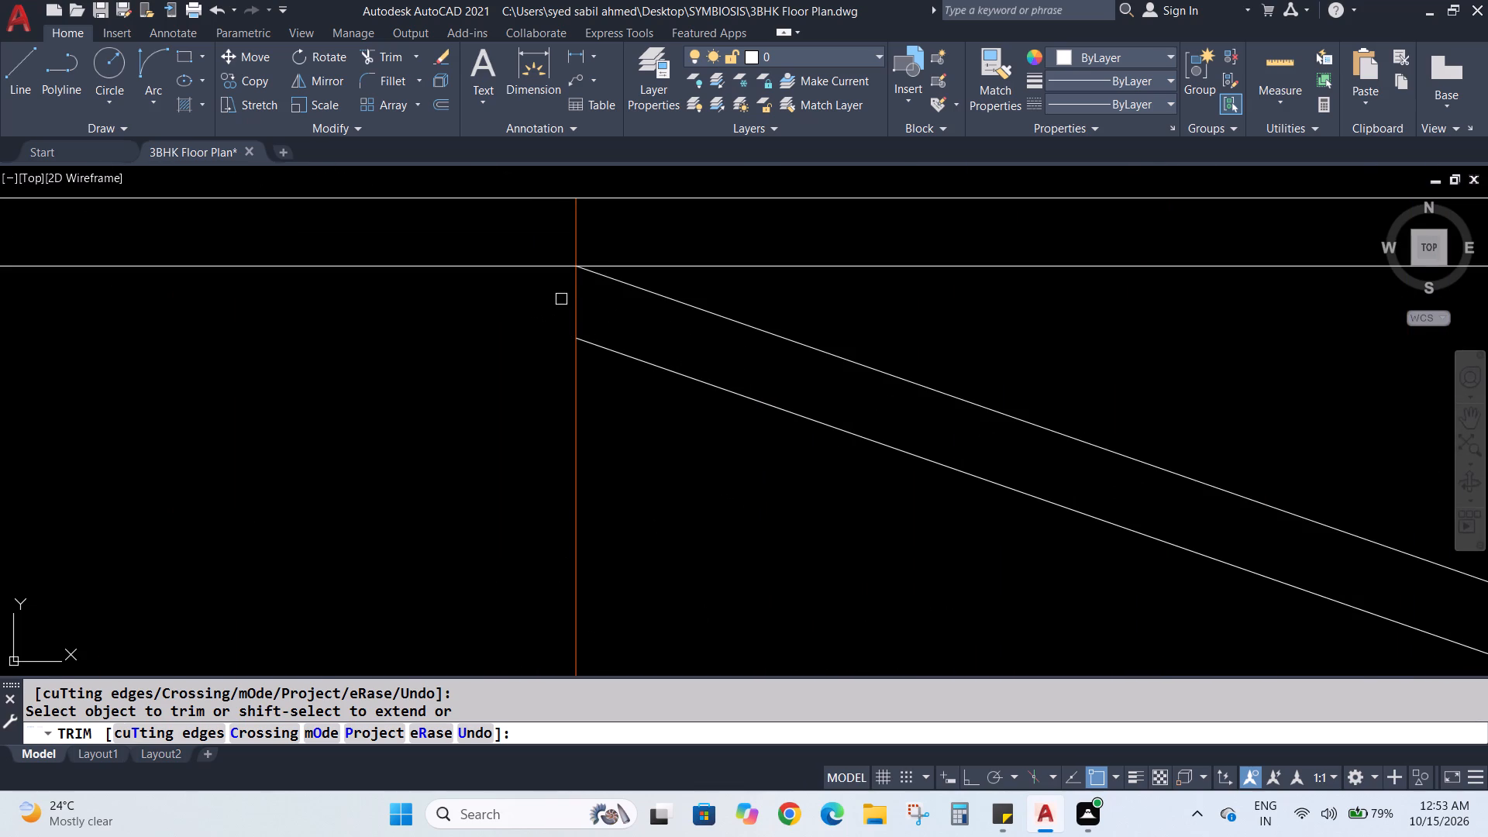
scroll(565, 278, "down", 4)
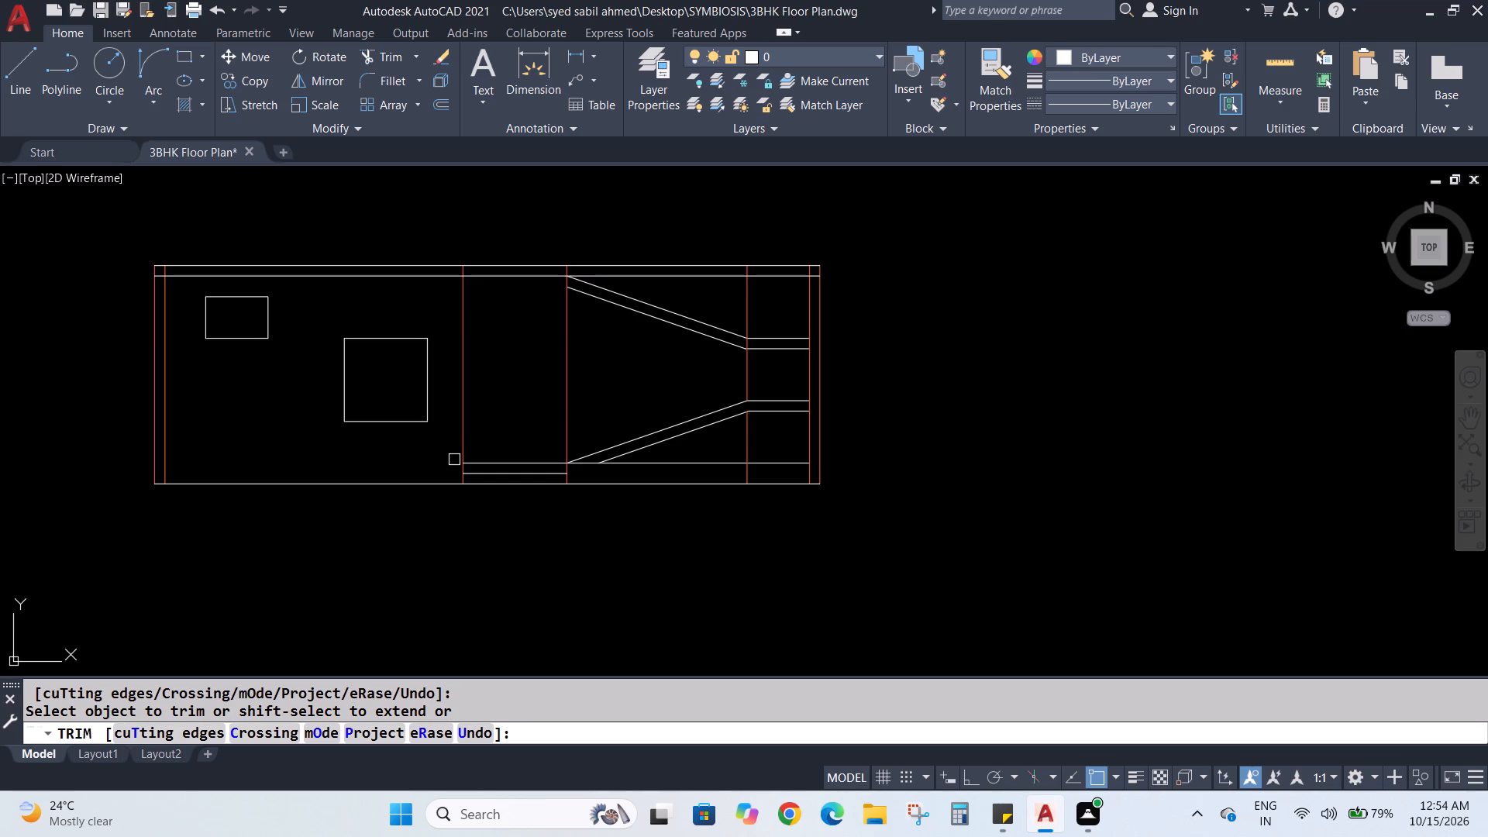
key("Escape")
key("Escape")
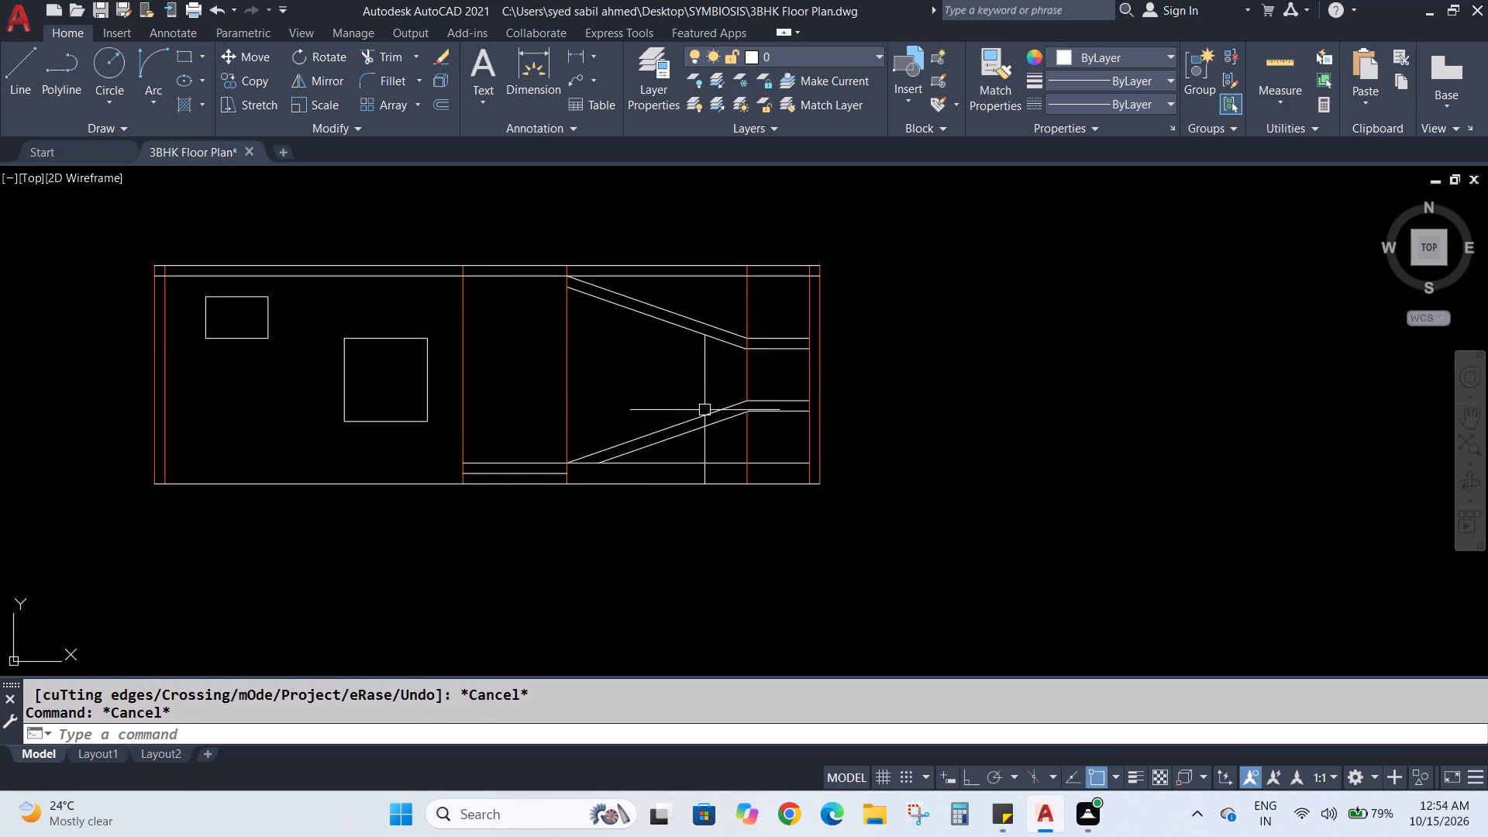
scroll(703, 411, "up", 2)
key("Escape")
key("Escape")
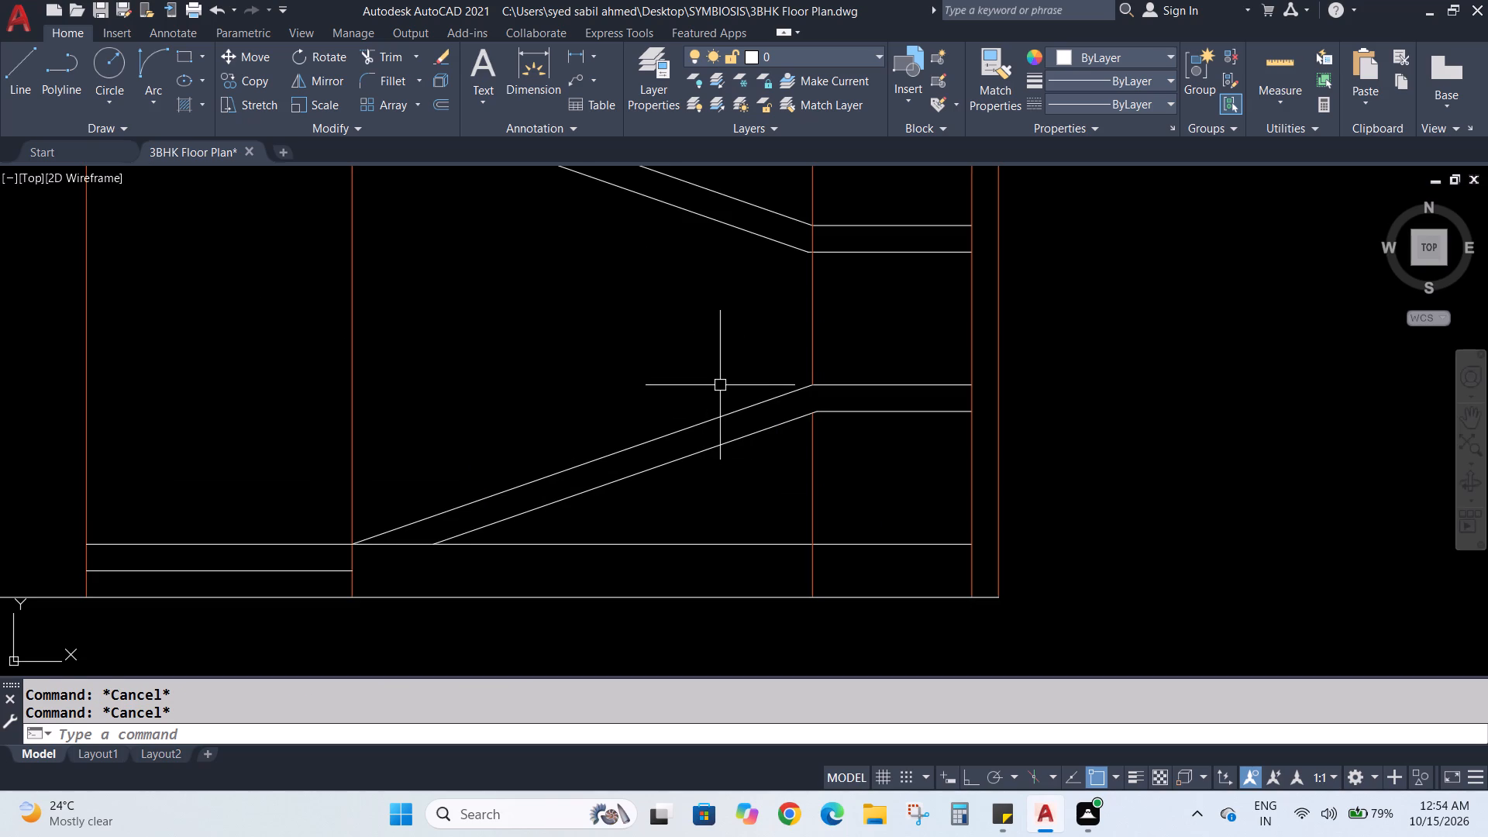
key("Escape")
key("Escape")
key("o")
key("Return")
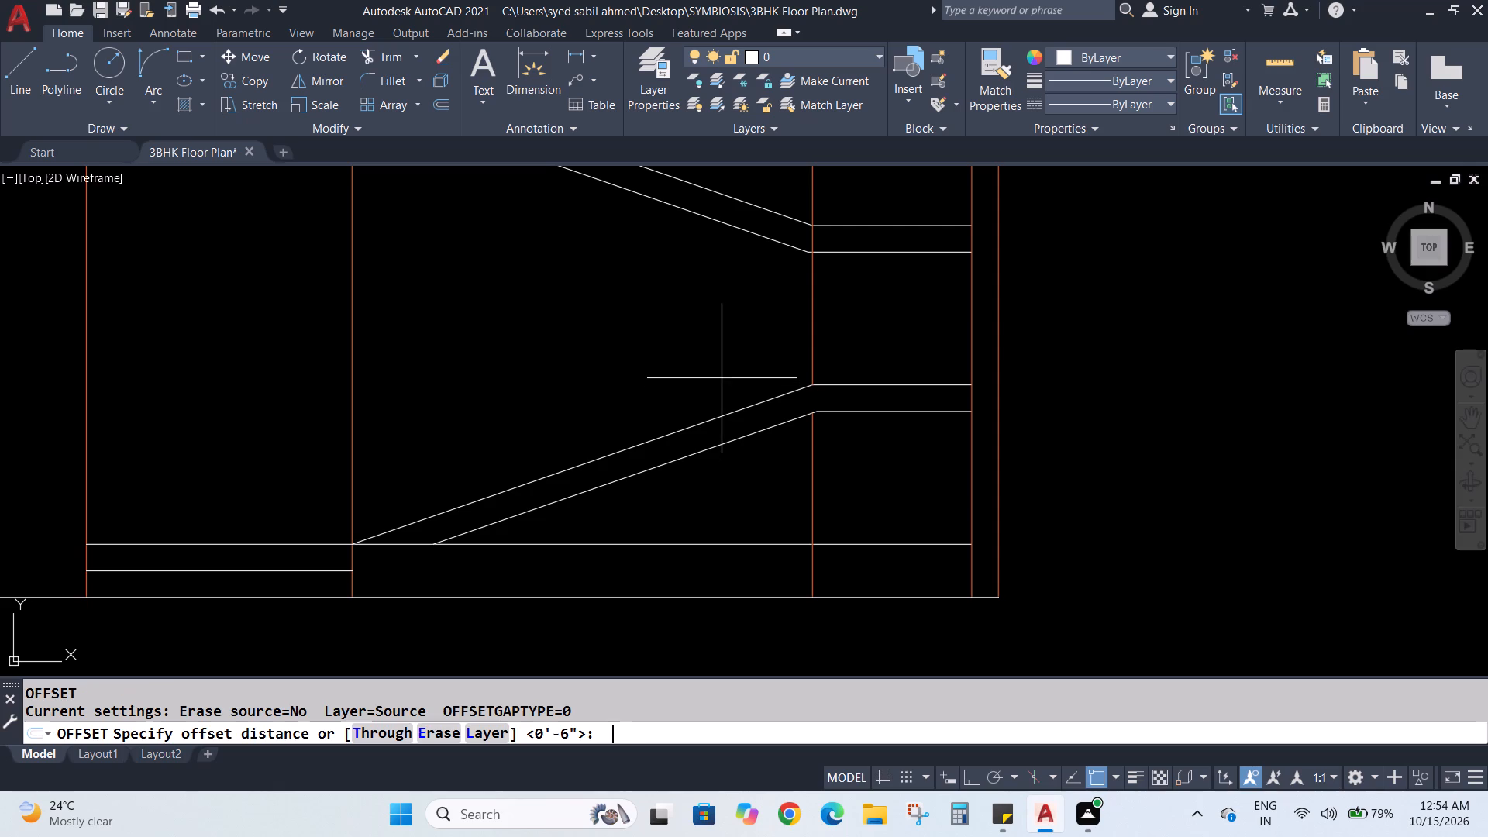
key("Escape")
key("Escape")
Draw a 6" horizontal tread outward from the lower landing's top corner, and its riser straight down to the lower flight's top line.
key("l")
key("Return")
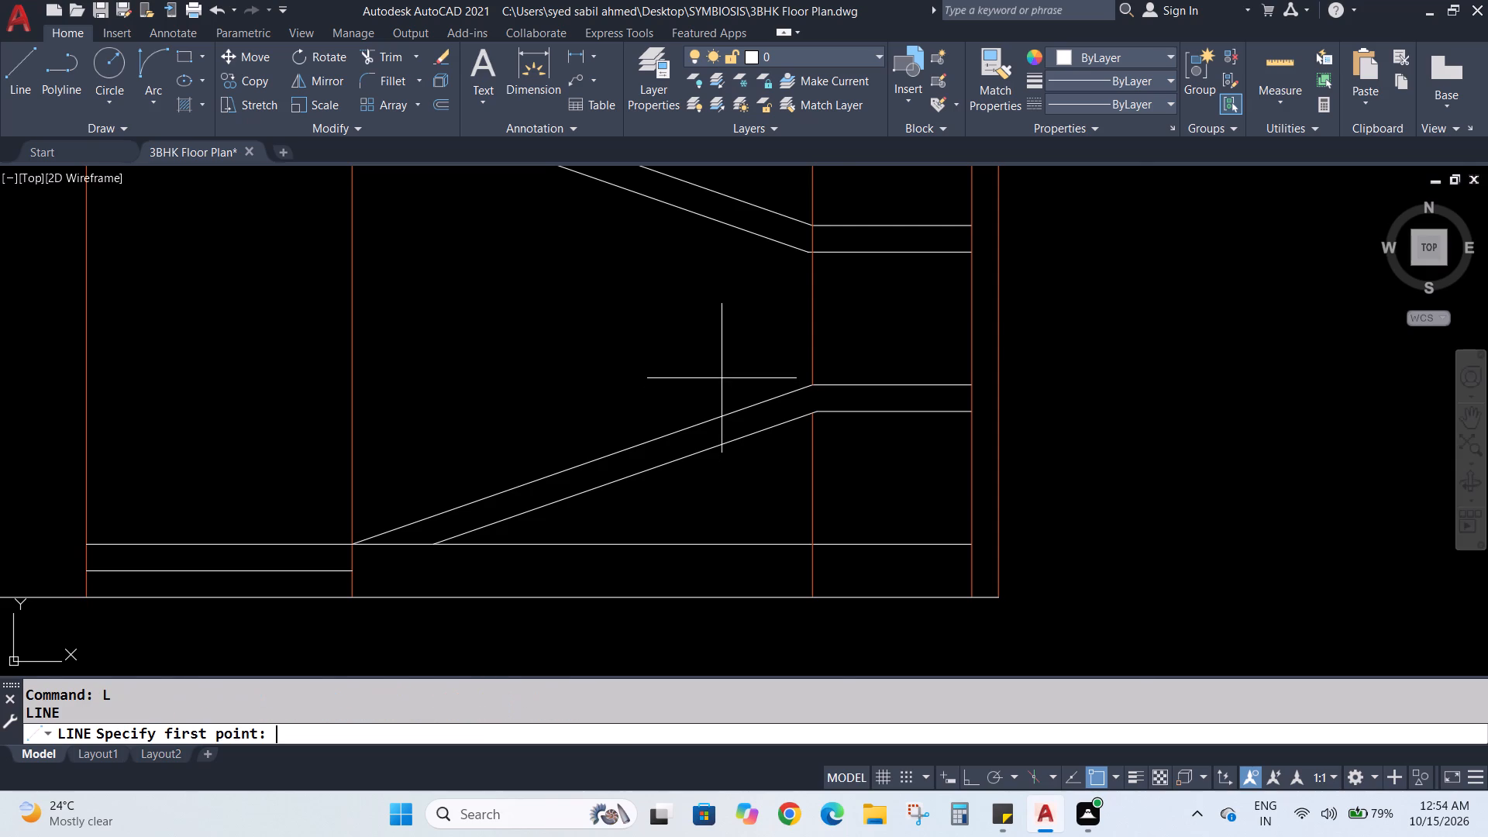
scroll(763, 403, "up", 2)
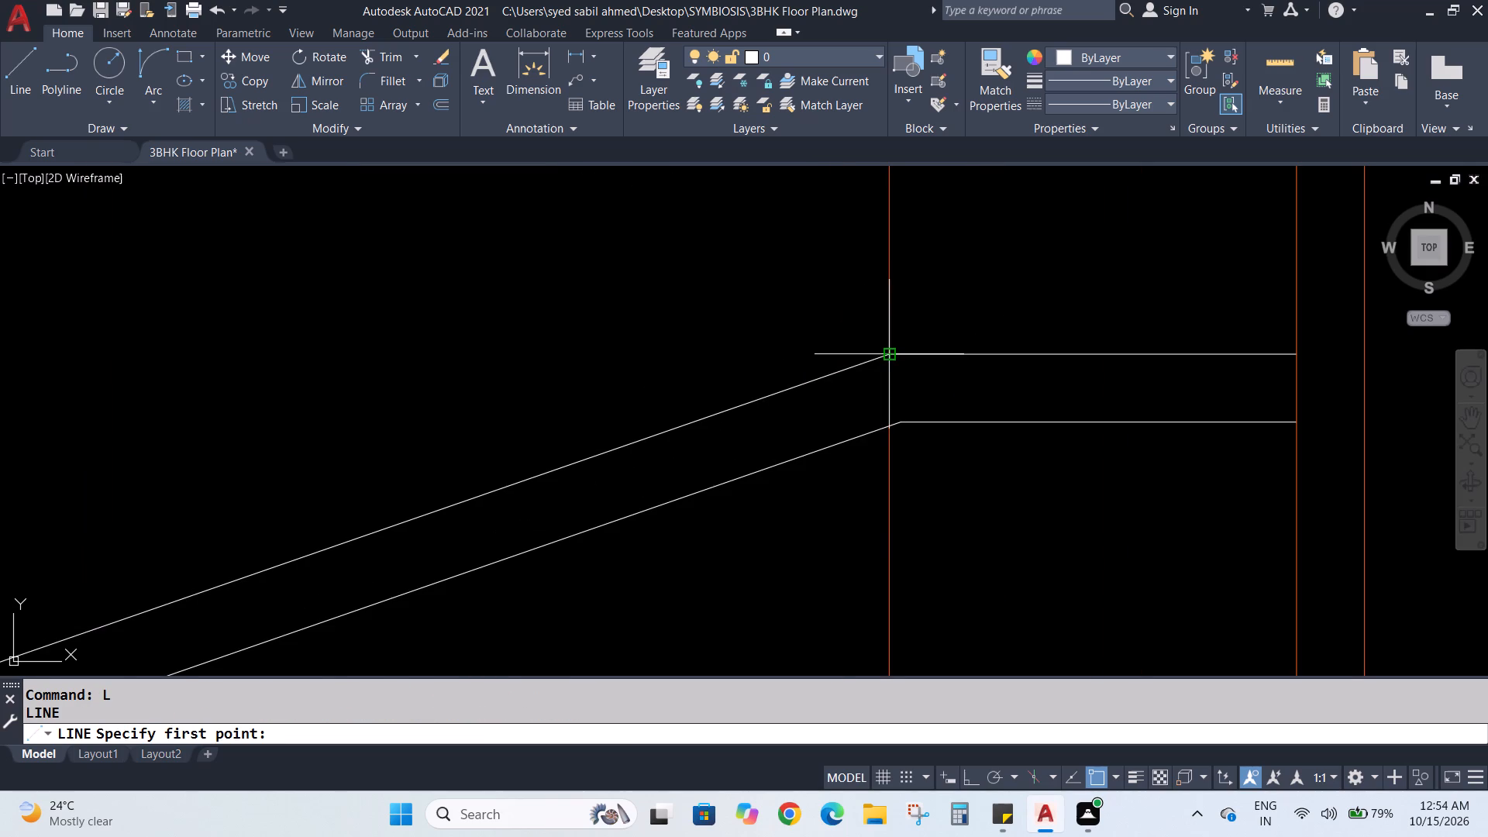
left_click(888, 355)
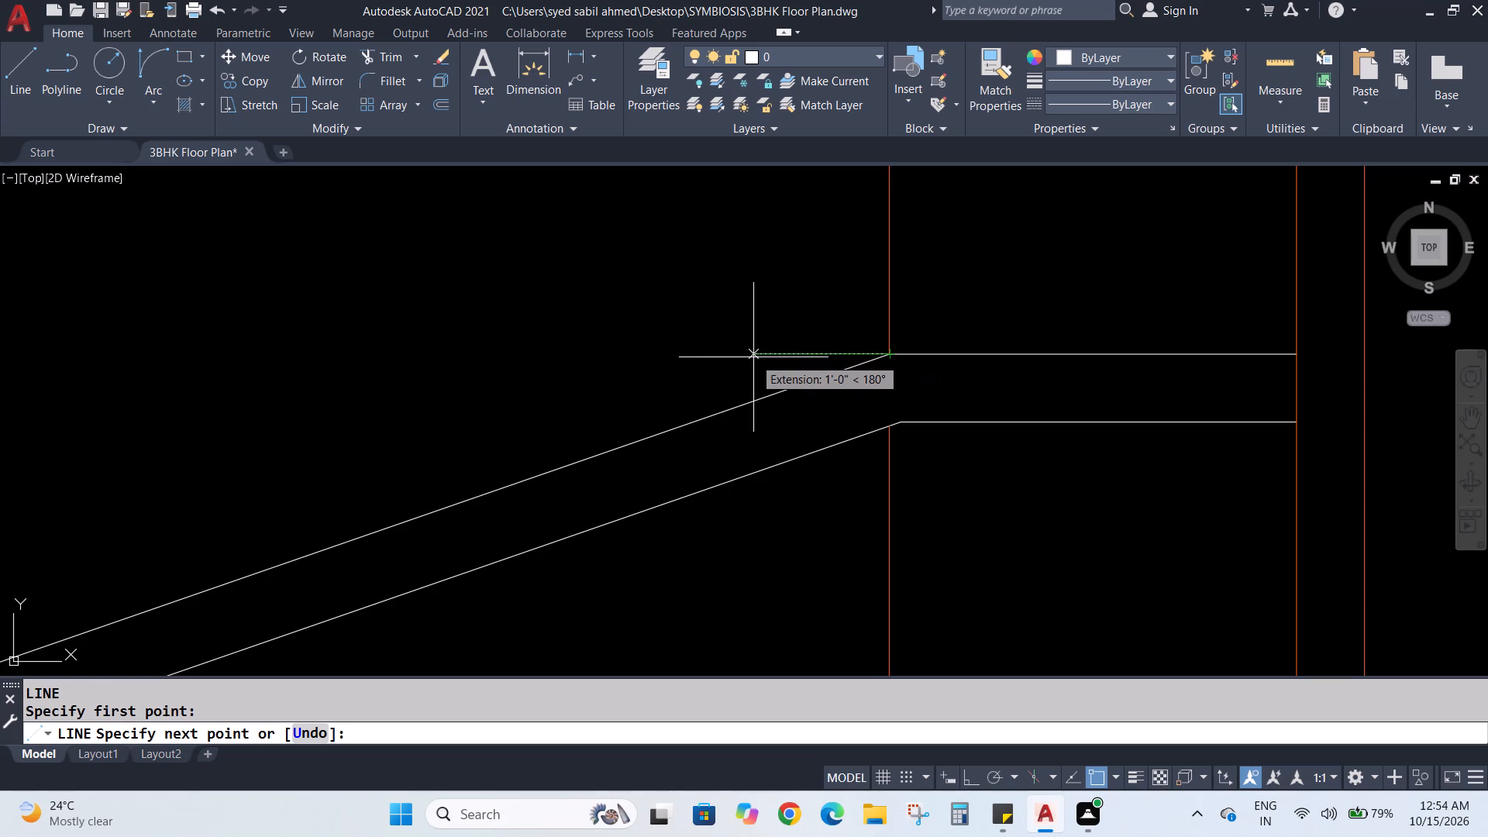
type("6\"")
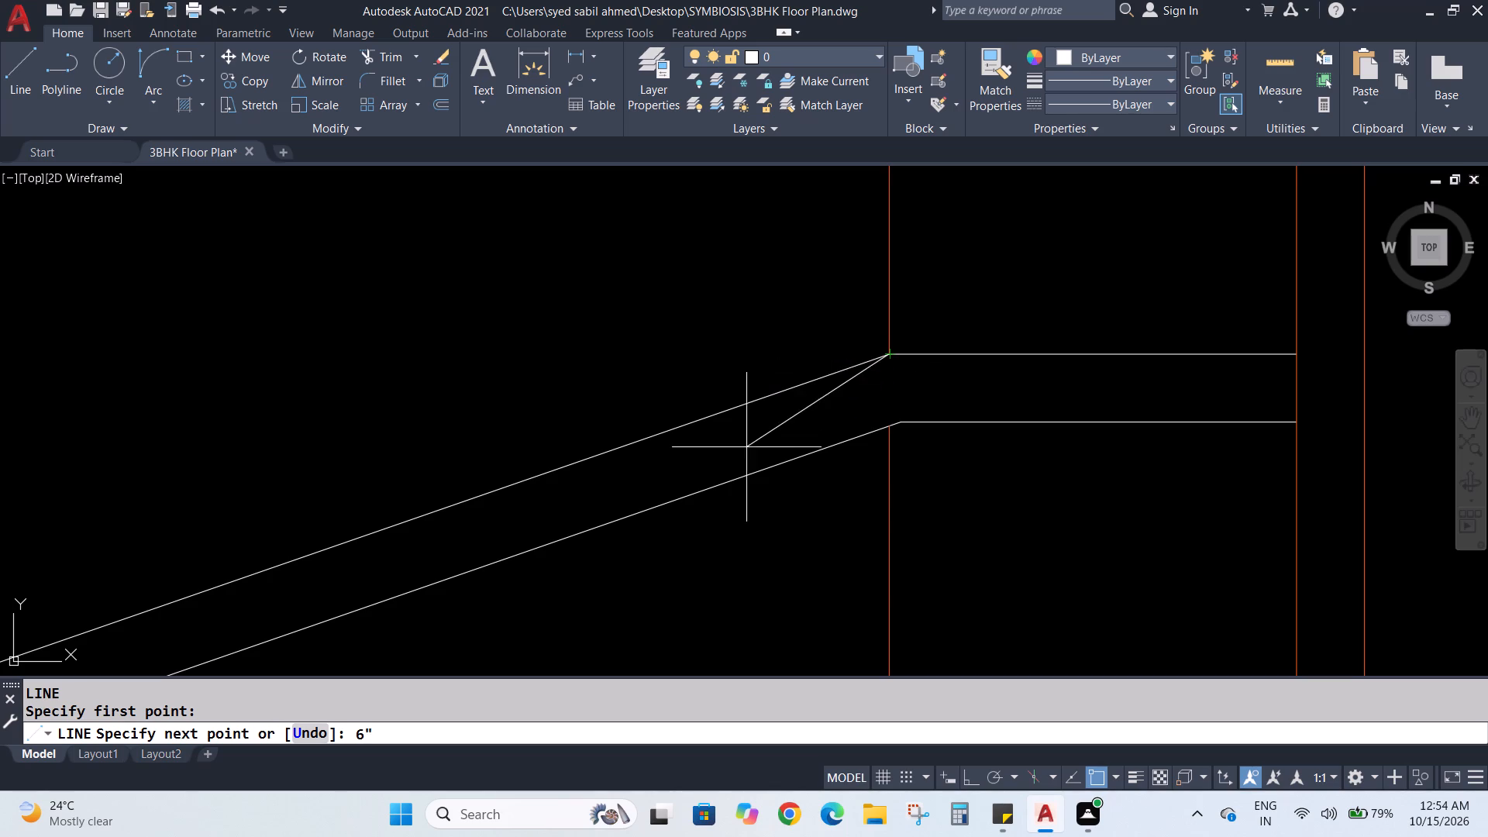
key("Return")
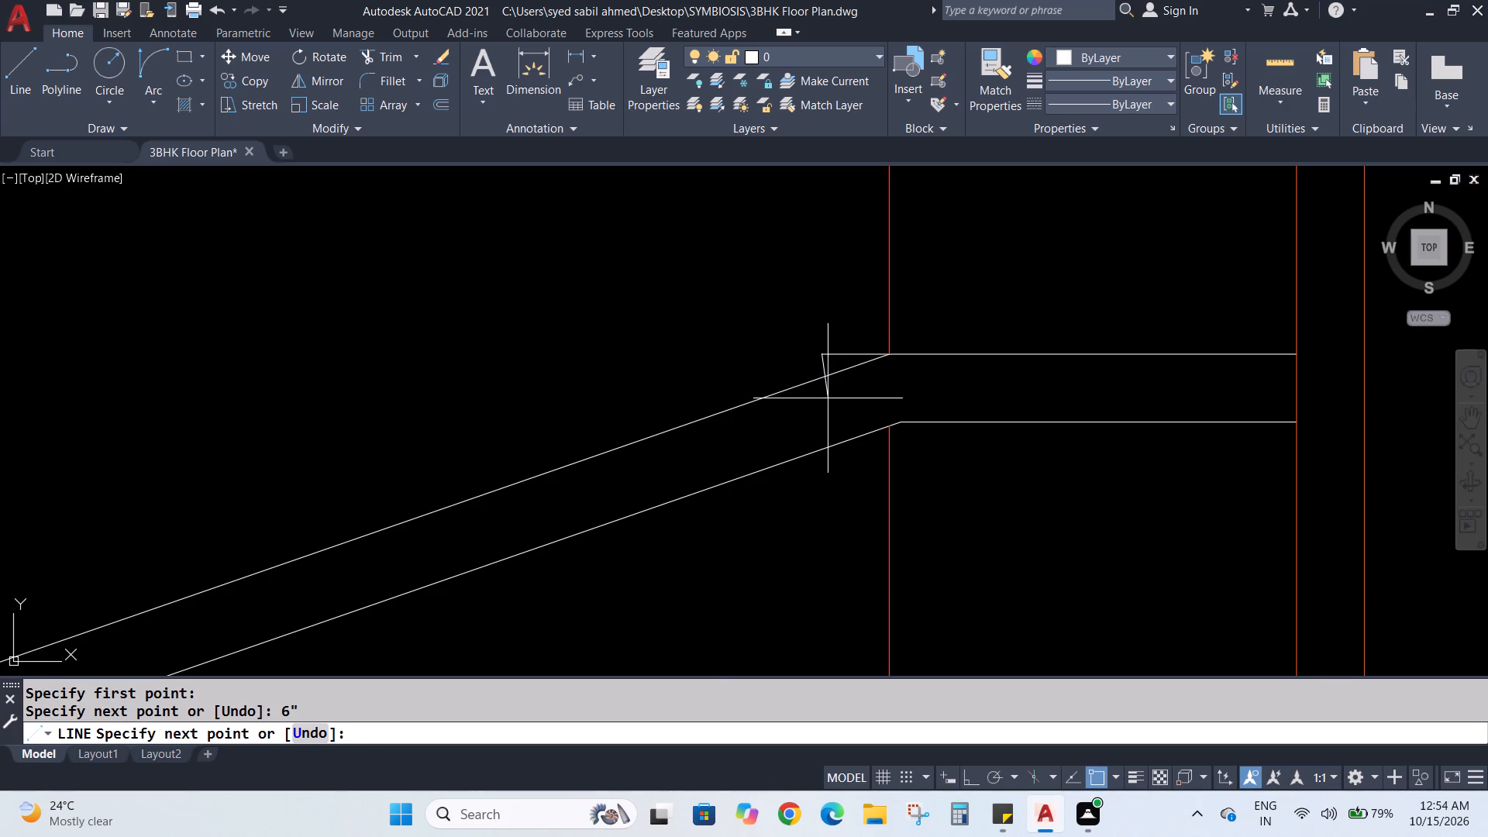
scroll(814, 392, "up", 3)
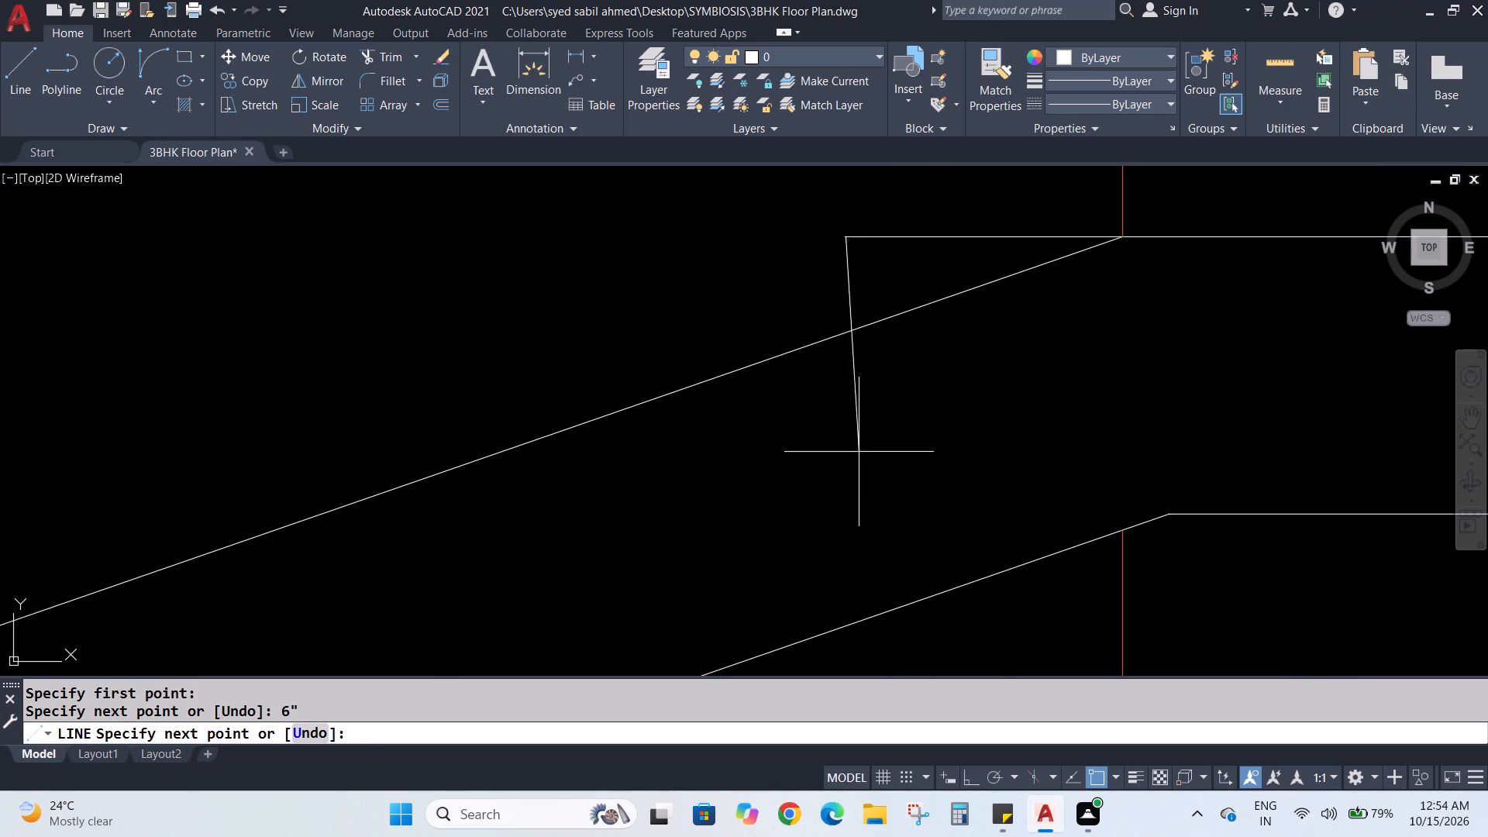
left_click(961, 778)
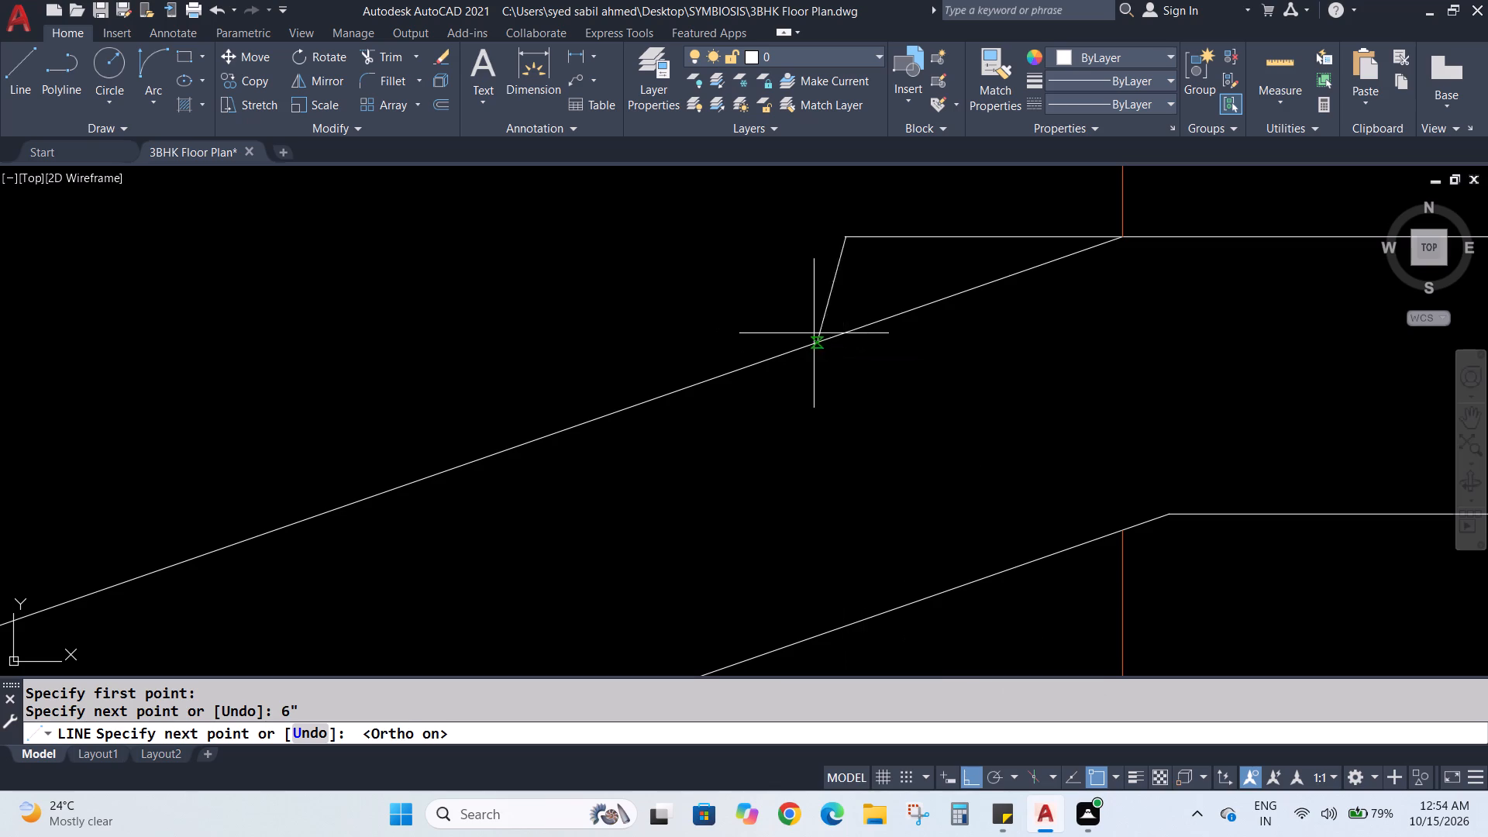
scroll(844, 337, "up", 3)
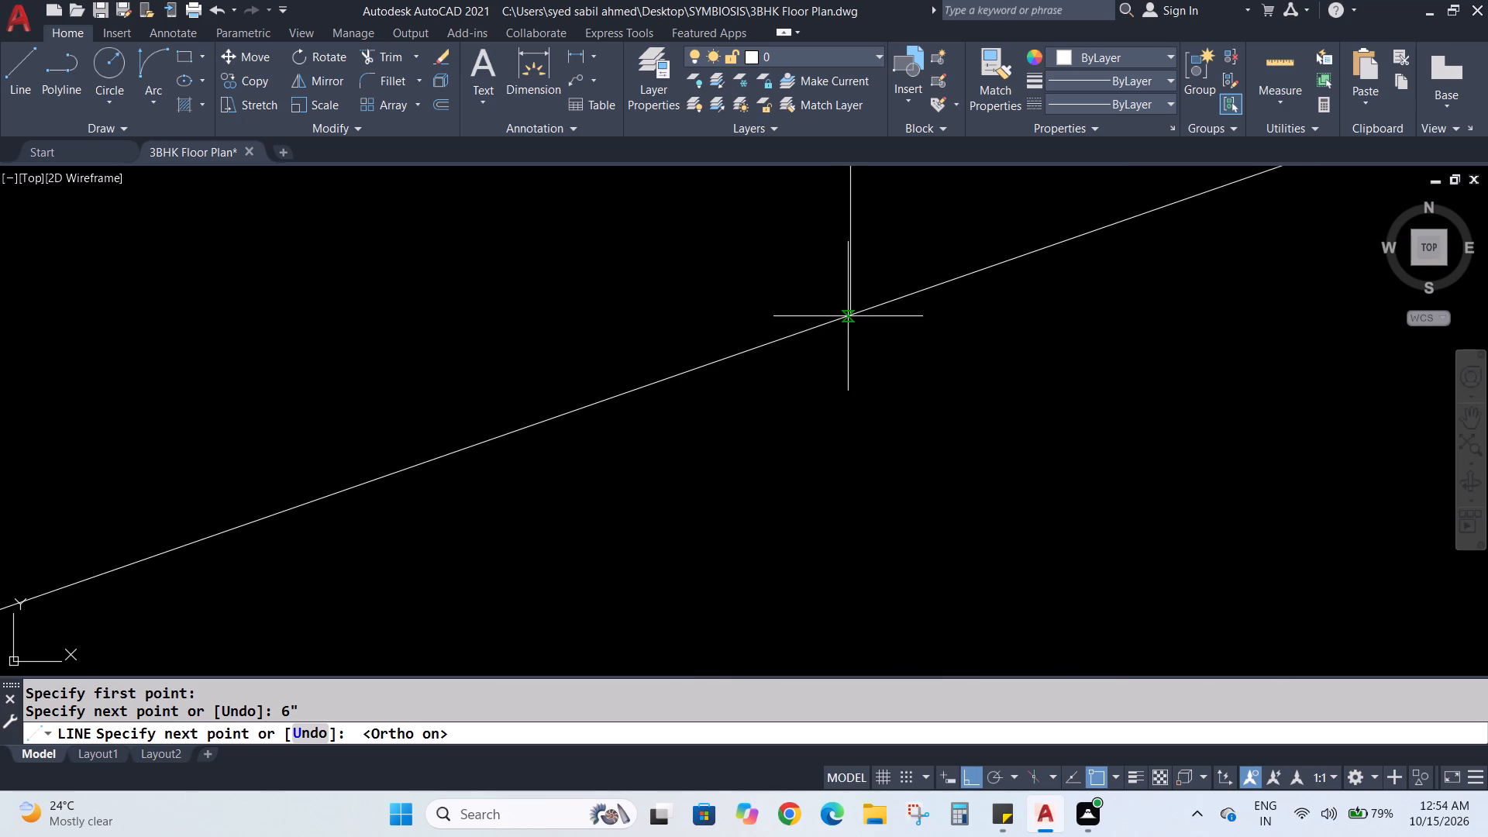
left_click(846, 317)
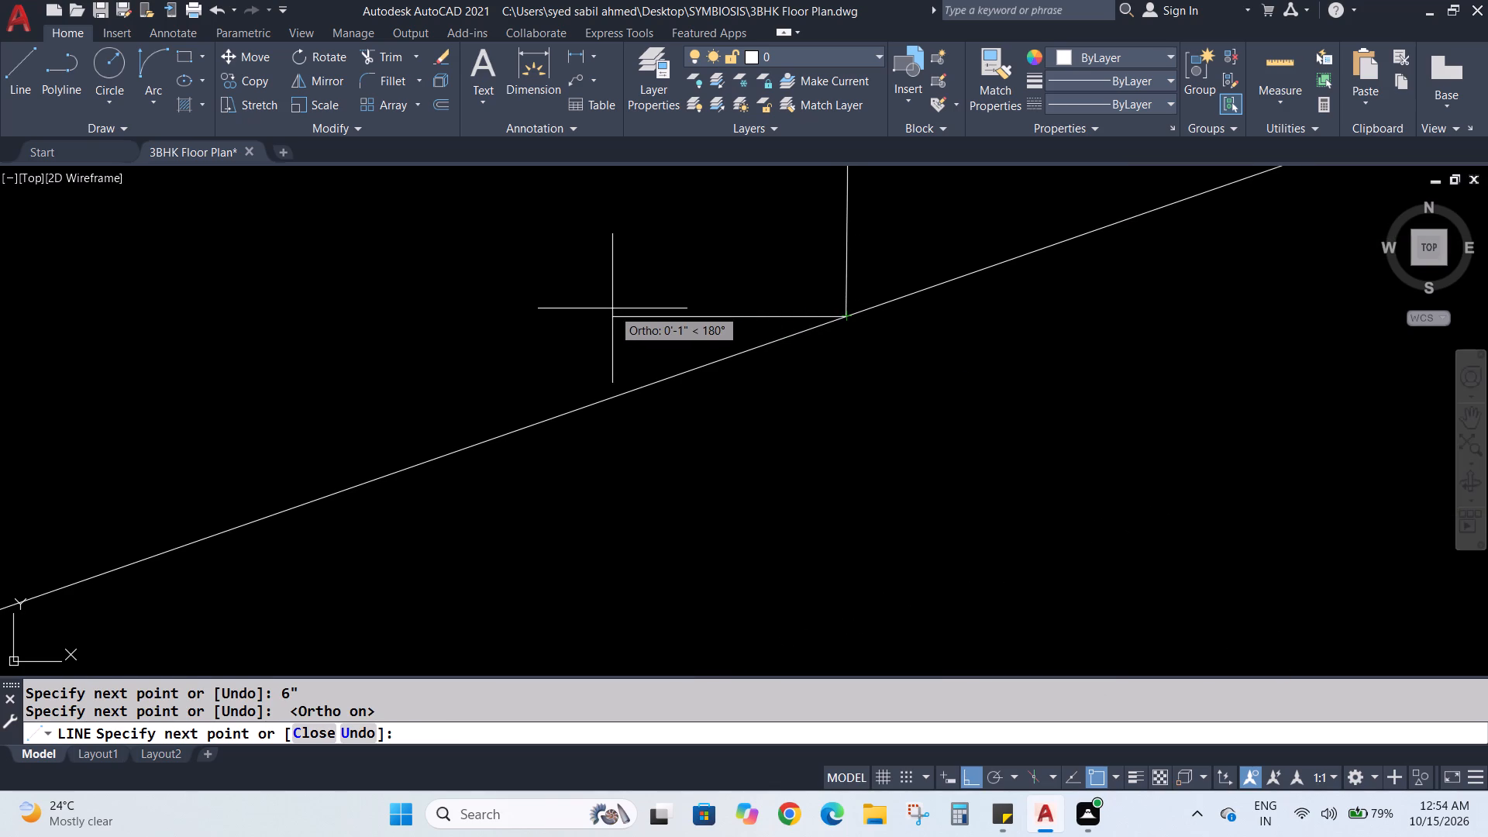
key("Escape")
Copy the tread and riser from the landing corner down the lower flight, placing five copies, each starting at the previous riser's foot.
scroll(616, 311, "down", 2)
scroll(686, 347, "down", 2)
scroll(739, 338, "up", 1)
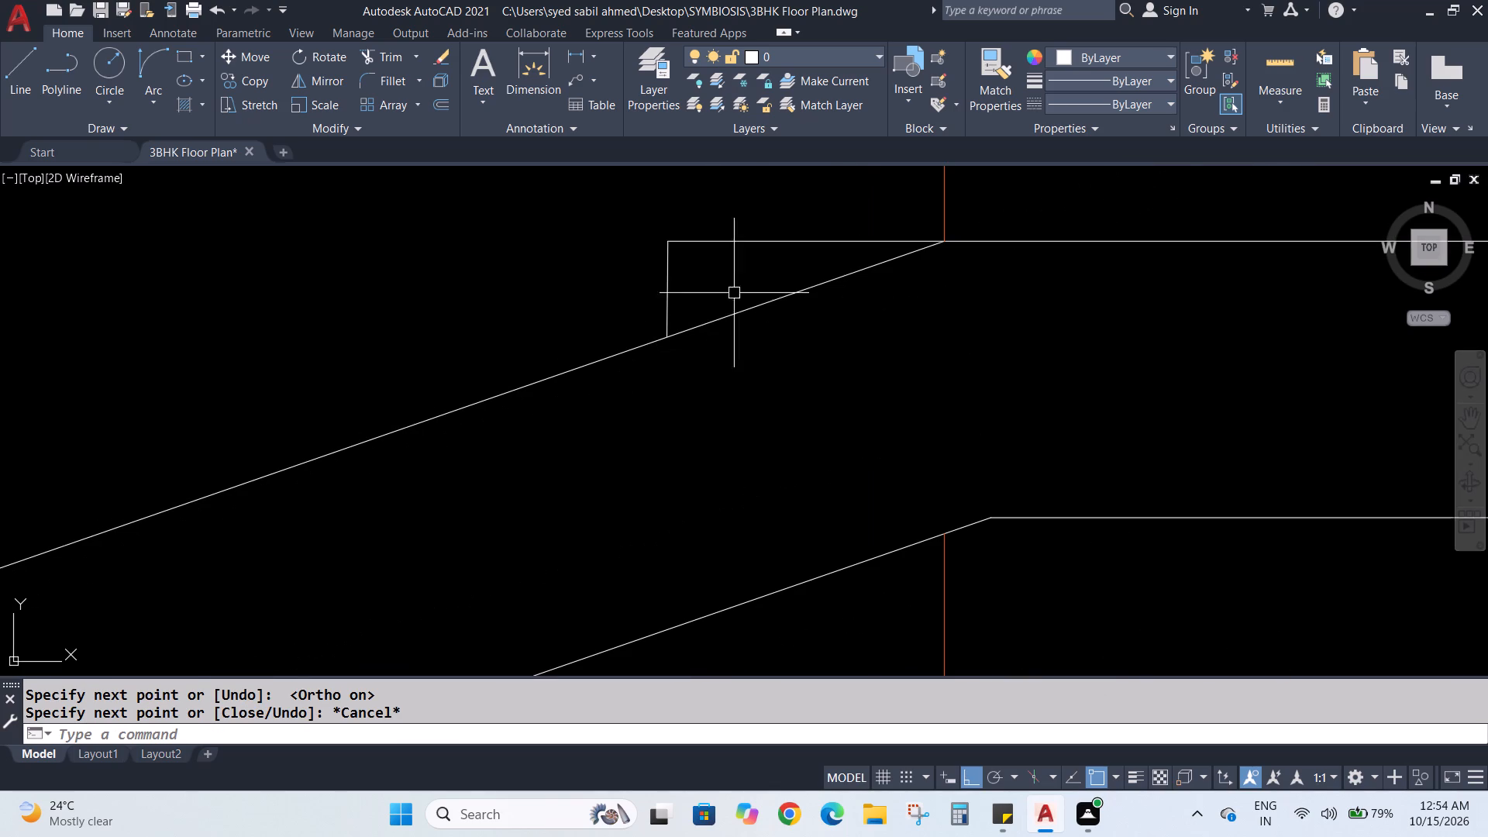
left_click(698, 243)
left_click(663, 277)
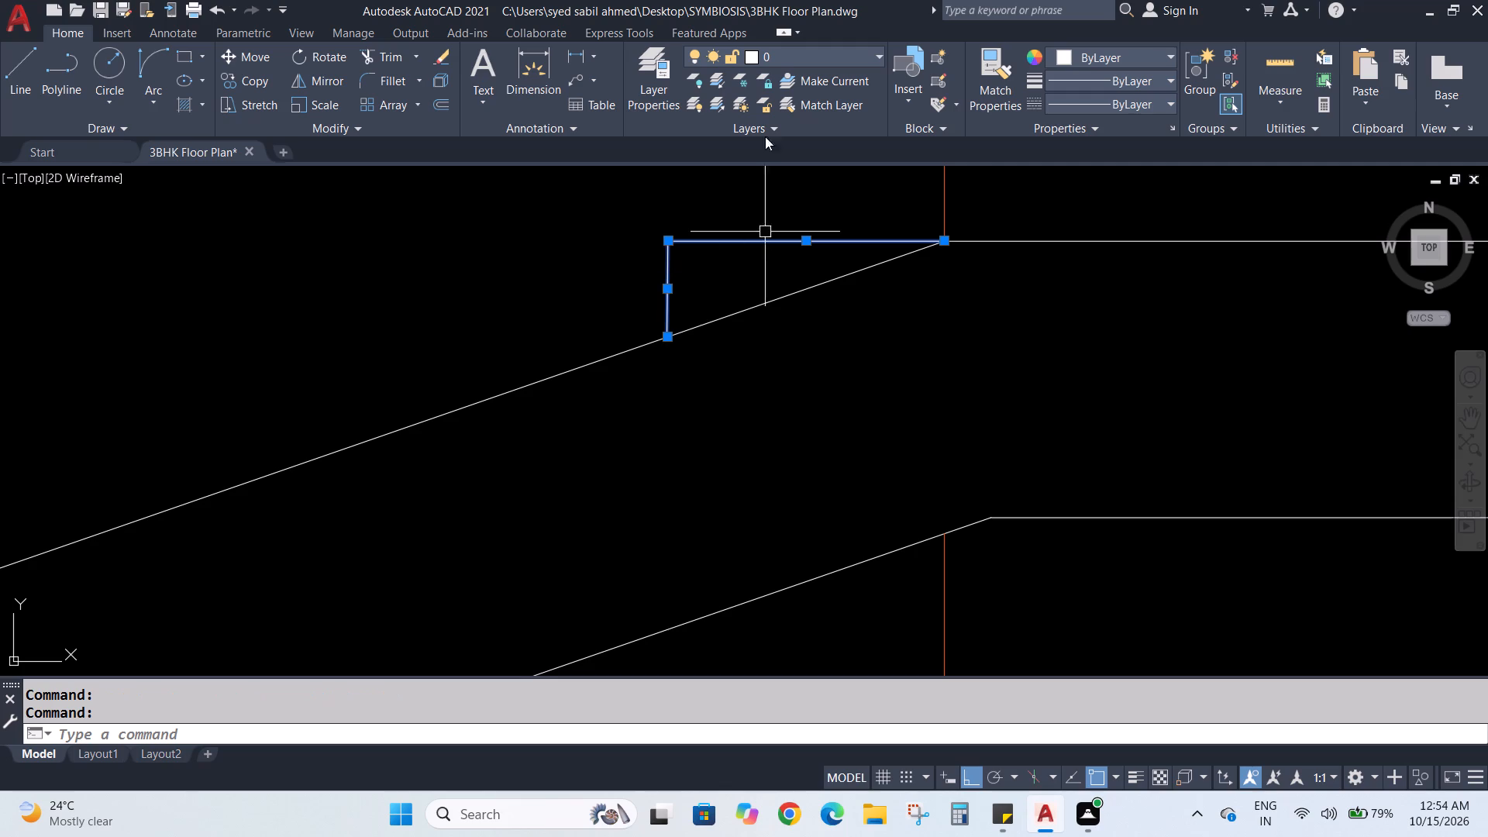
left_click(243, 76)
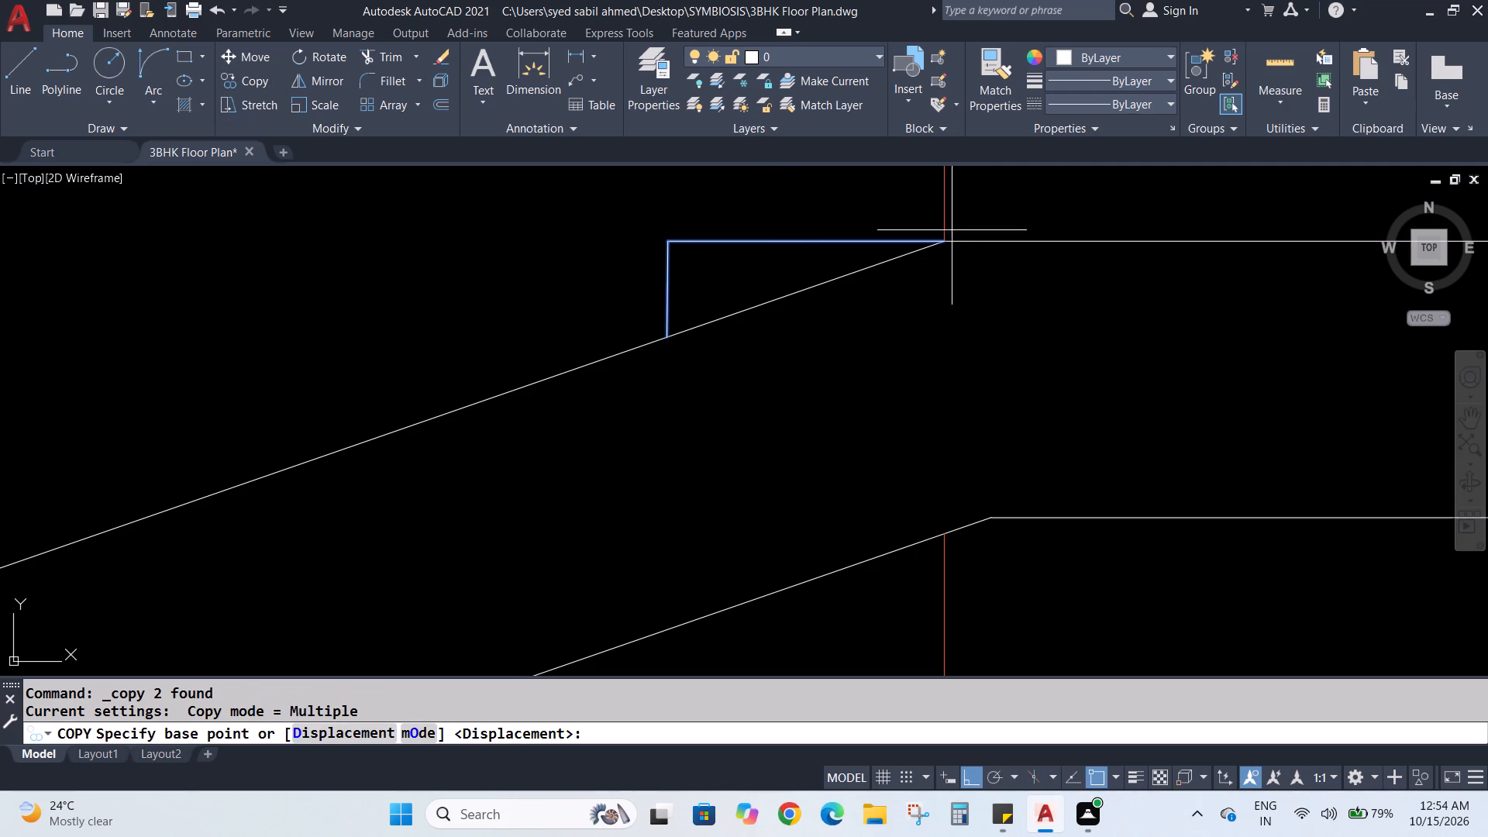
left_click(939, 243)
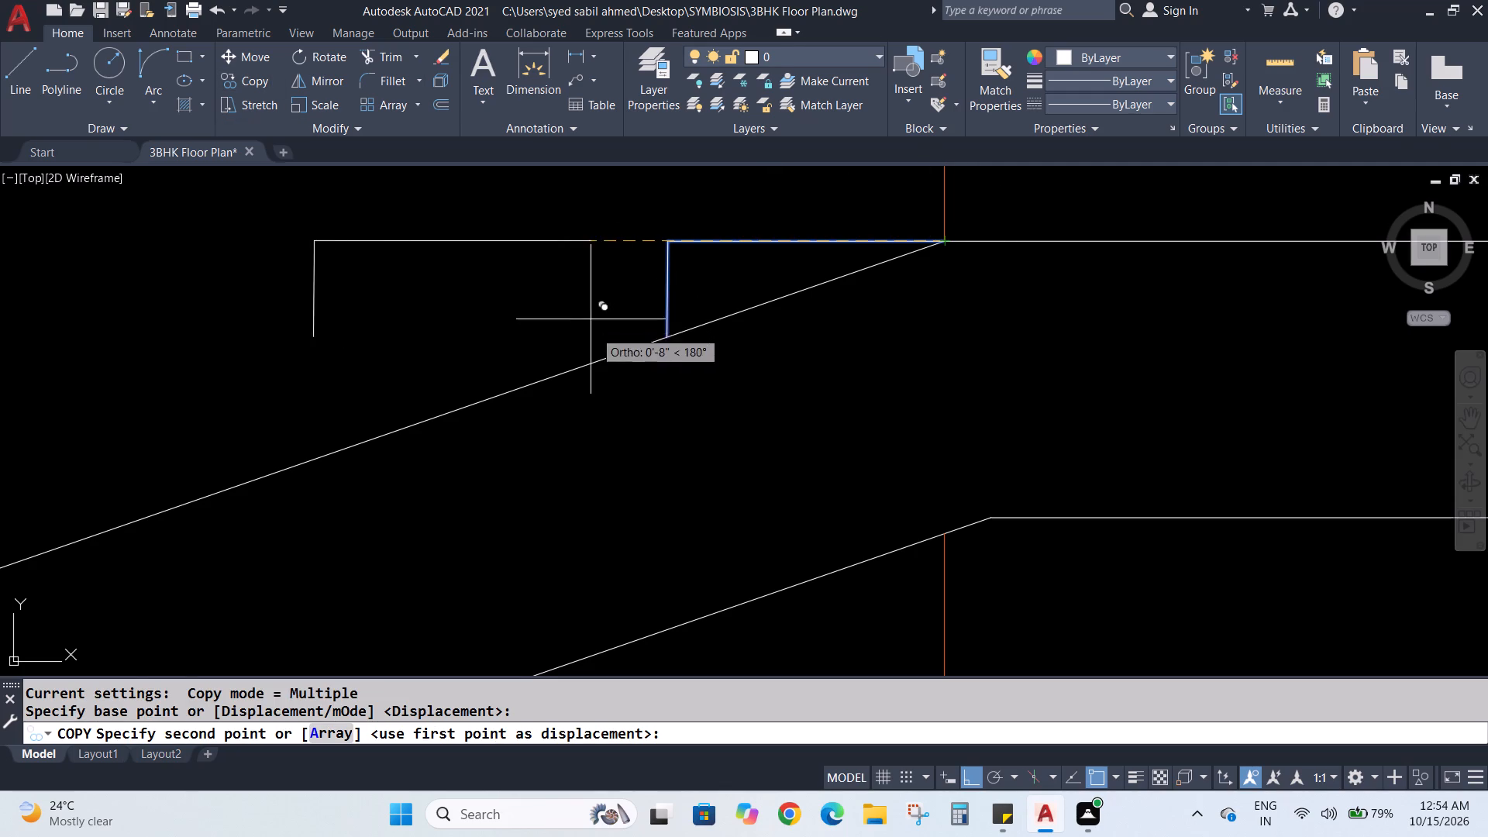
left_click(966, 777)
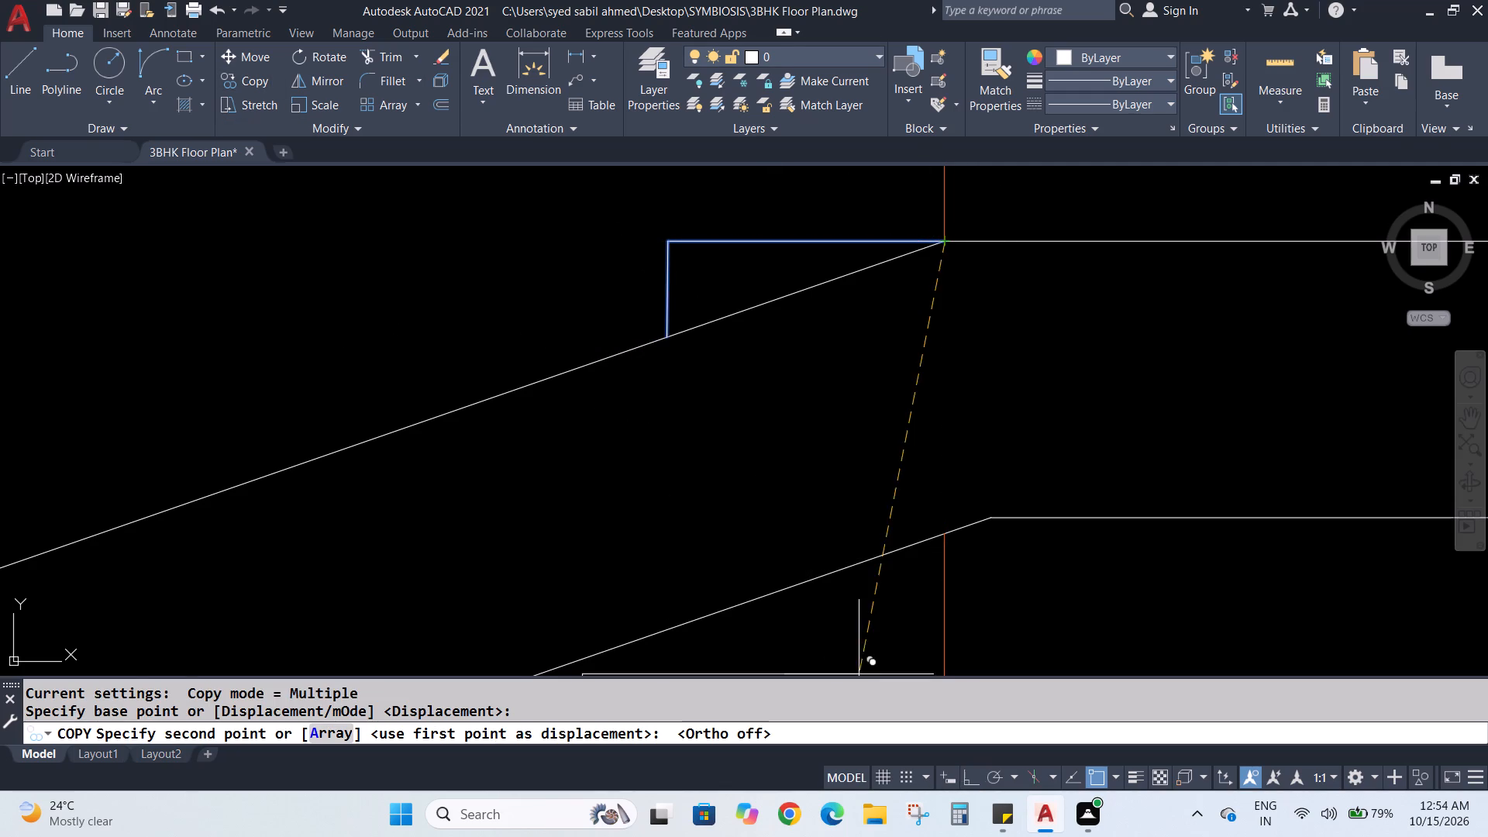
left_click(664, 338)
middle_click_drag(374, 424, 856, 436)
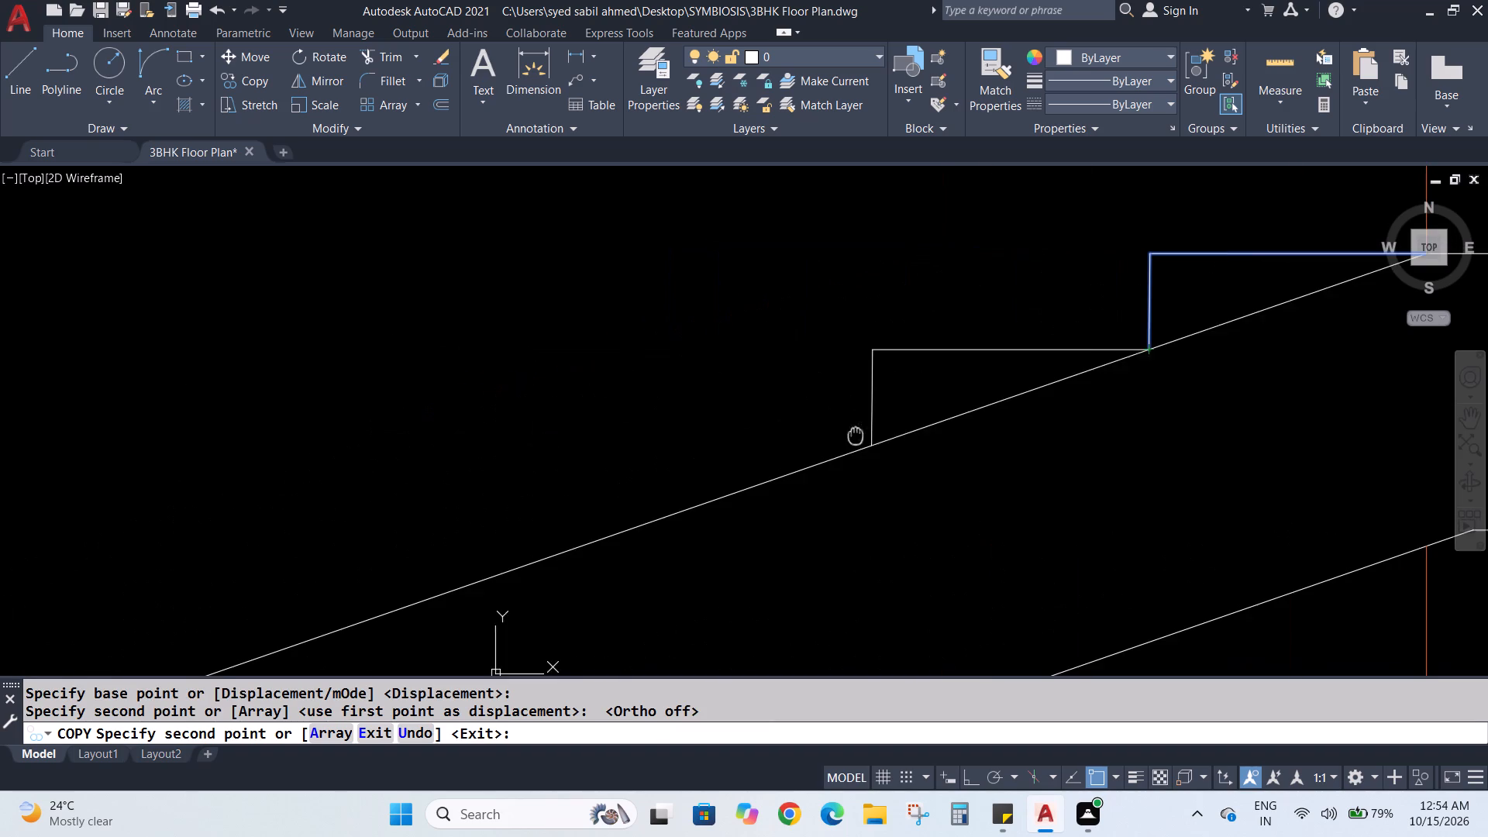
middle_click_drag(856, 436, 856, 435)
left_click(872, 443)
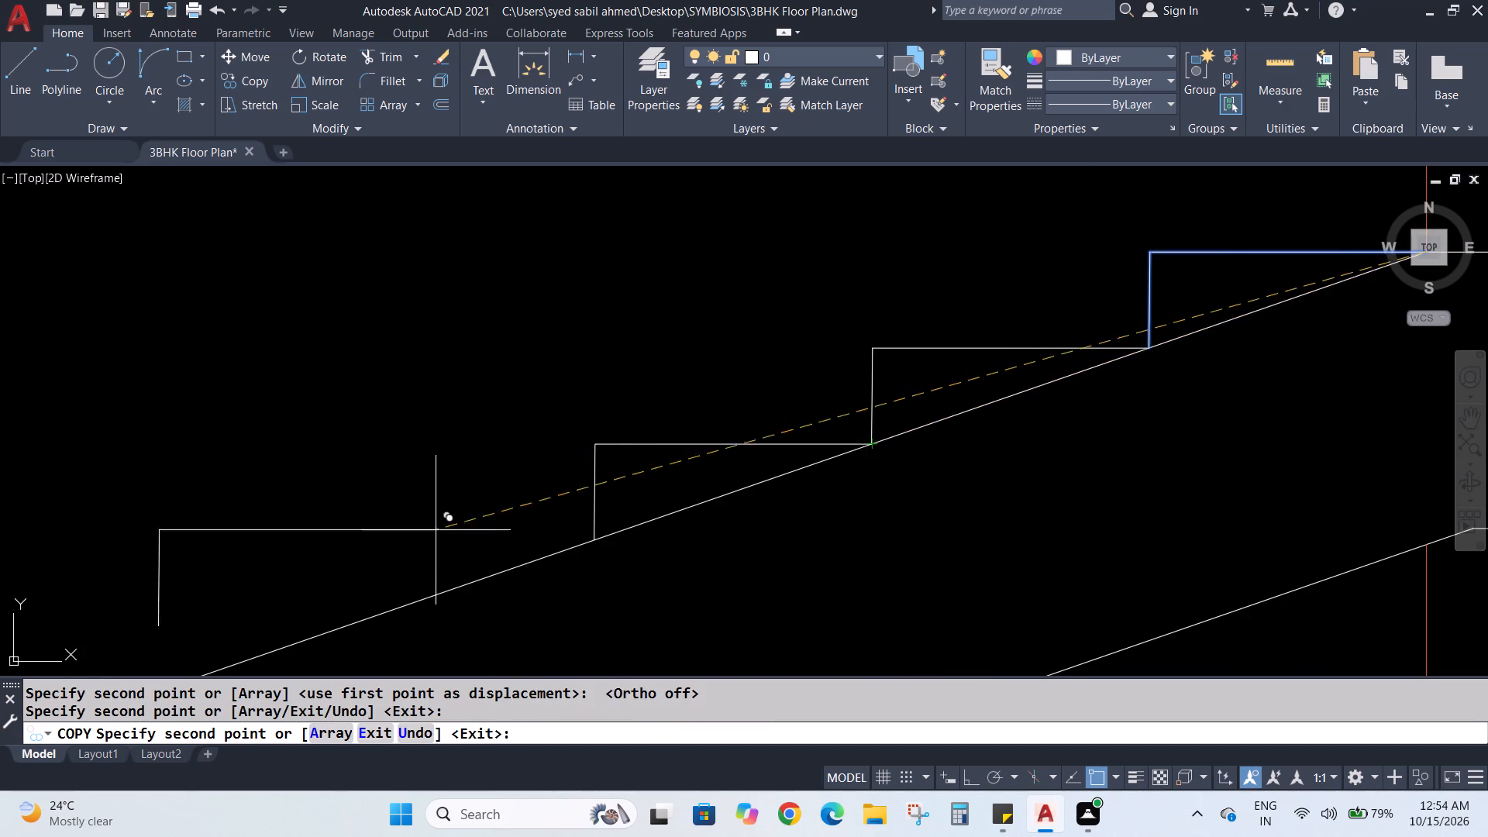
middle_click_drag(422, 542, 574, 339)
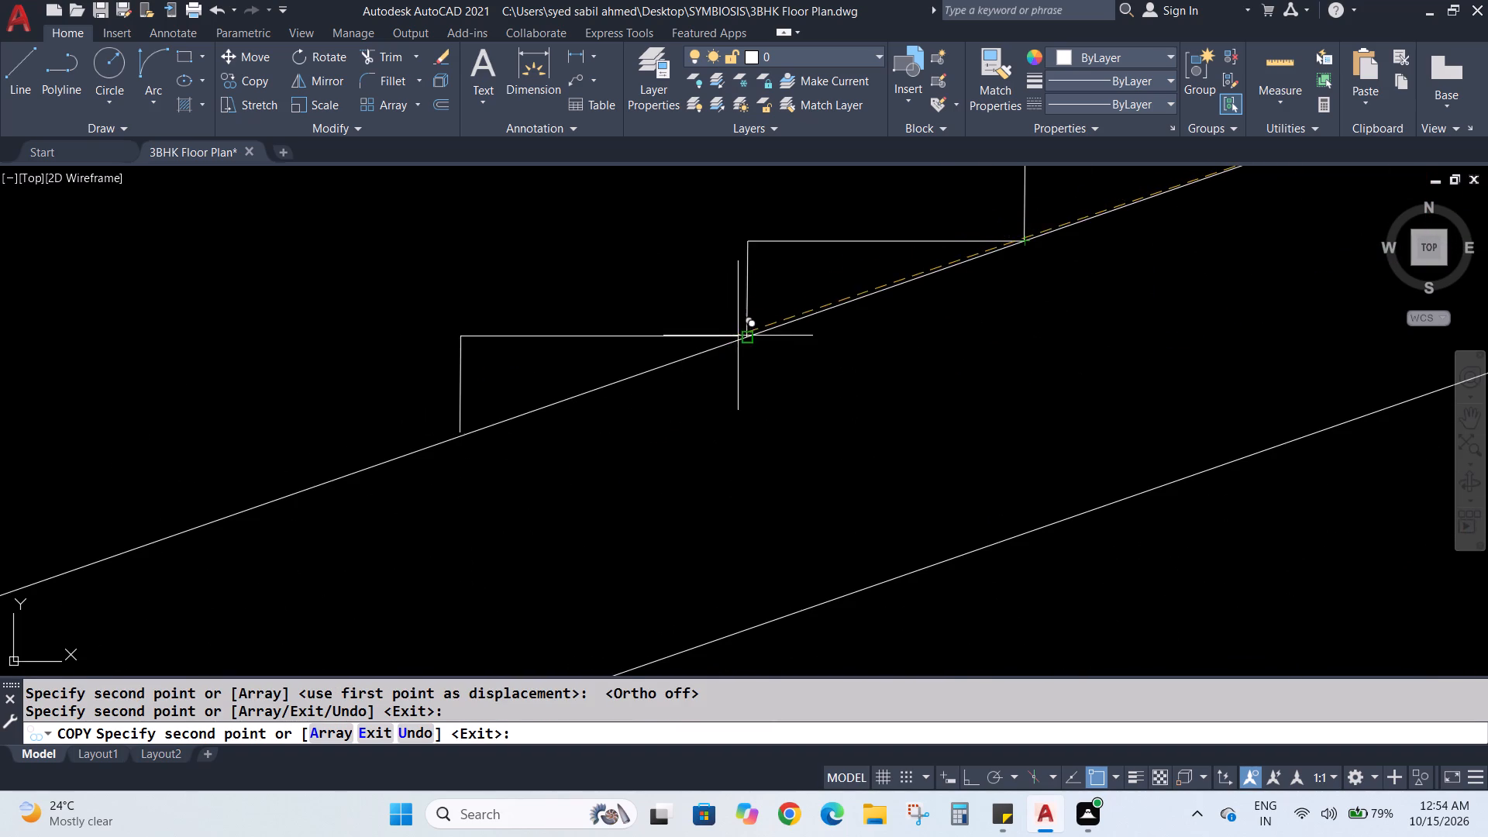
left_click(749, 336)
middle_click_drag(239, 457, 704, 420)
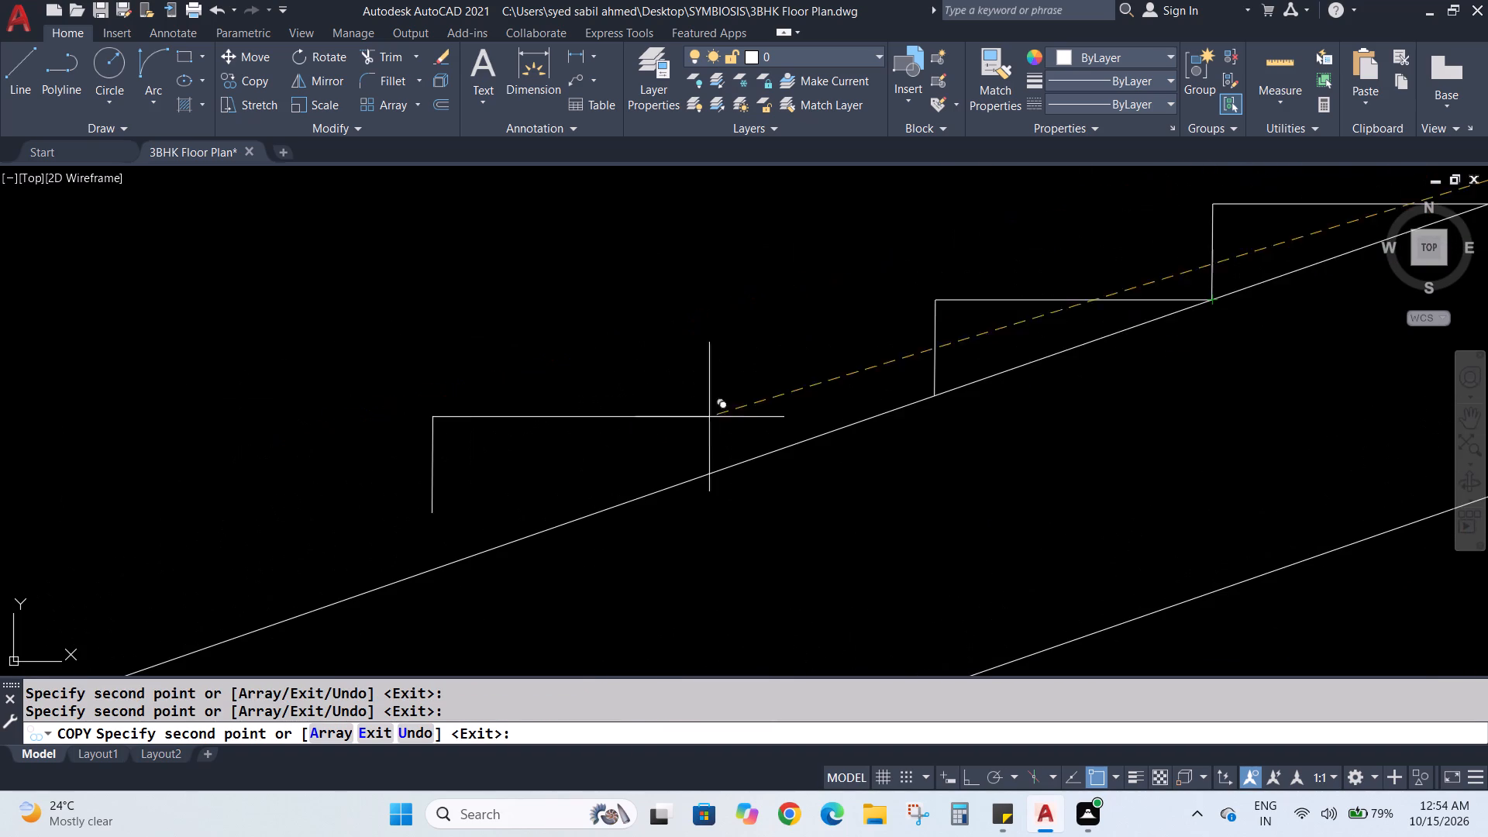
left_click(932, 392)
middle_click_drag(505, 459, 859, 341)
left_click(1014, 375)
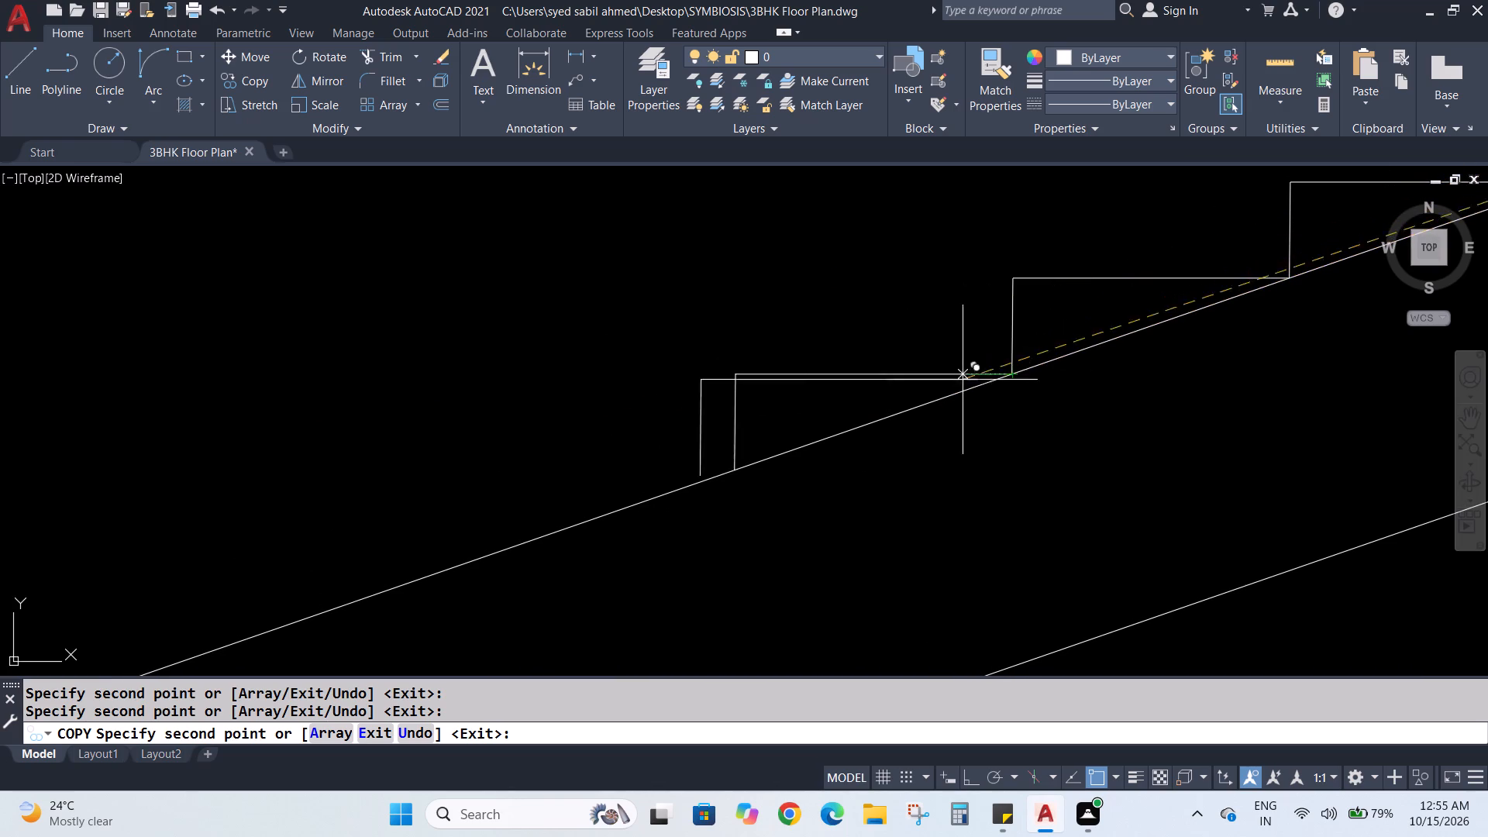
Place five more tread-and-riser copies down the lower flight, each starting at the foot of the previous riser.
middle_click_drag(518, 469, 825, 376)
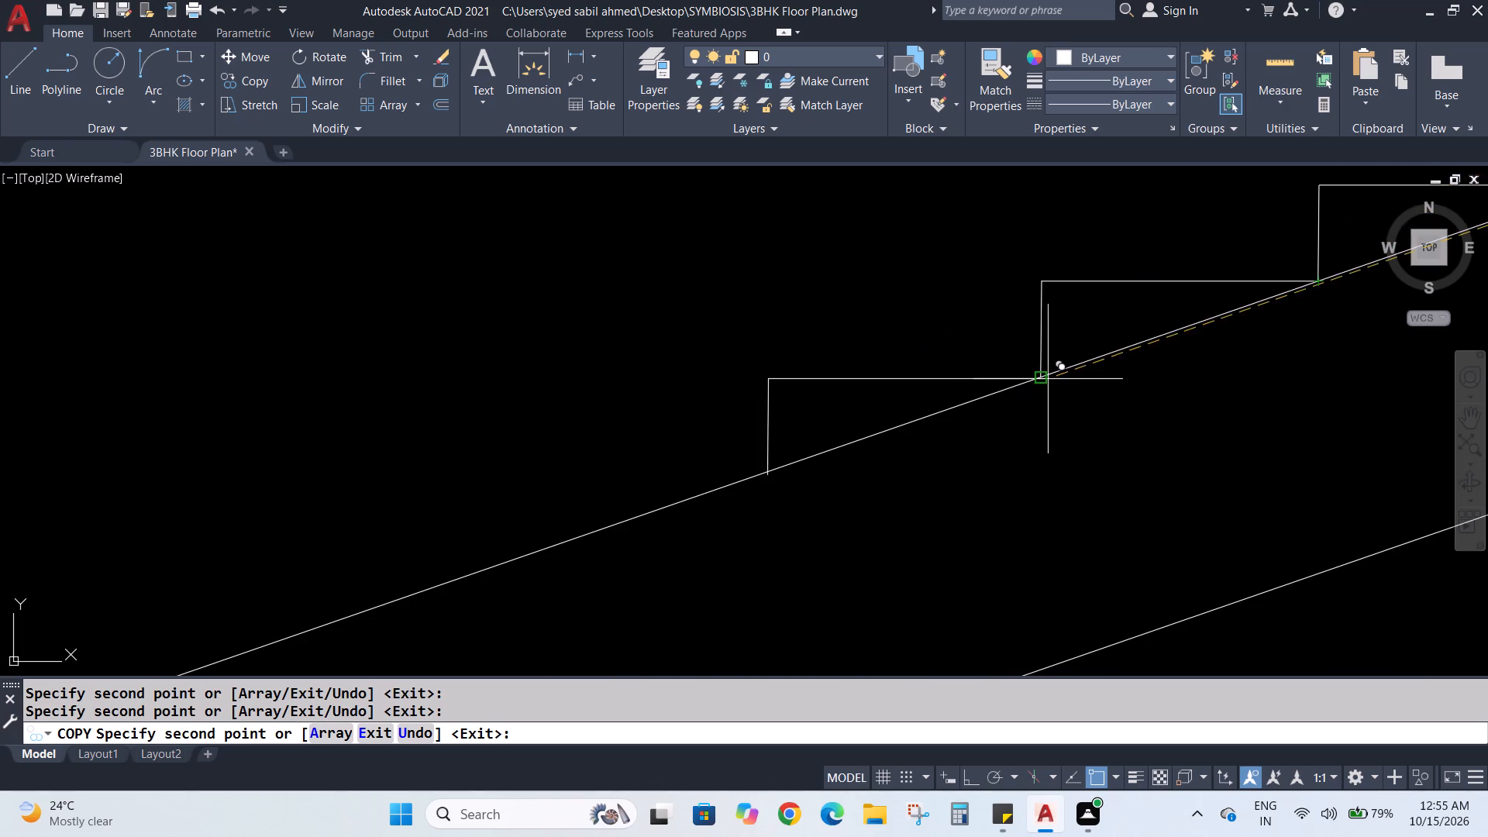
left_click(1042, 377)
middle_click_drag(611, 487, 725, 367)
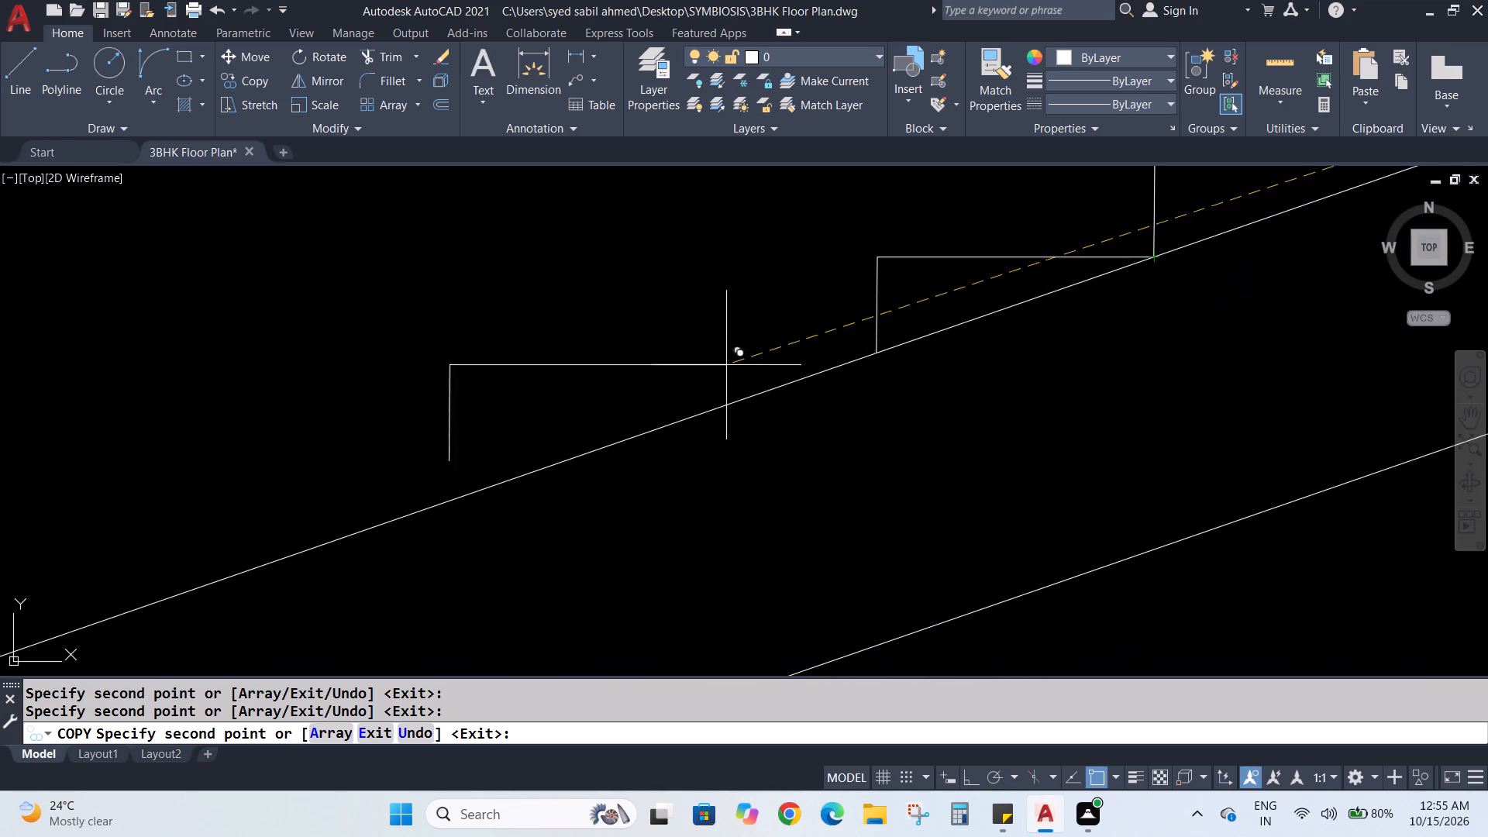
left_click(873, 355)
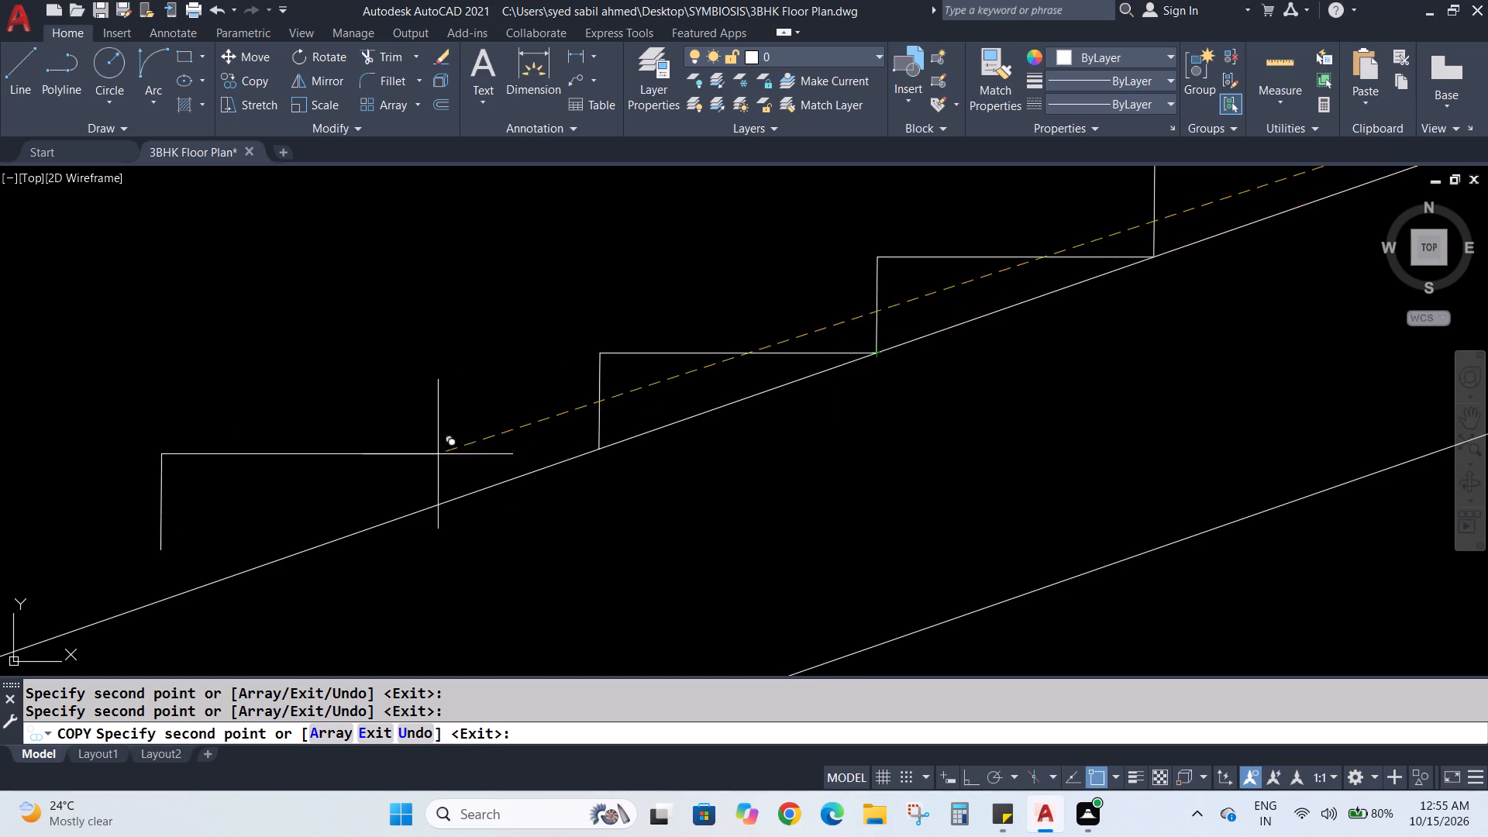
middle_click_drag(408, 466, 635, 399)
left_click(828, 383)
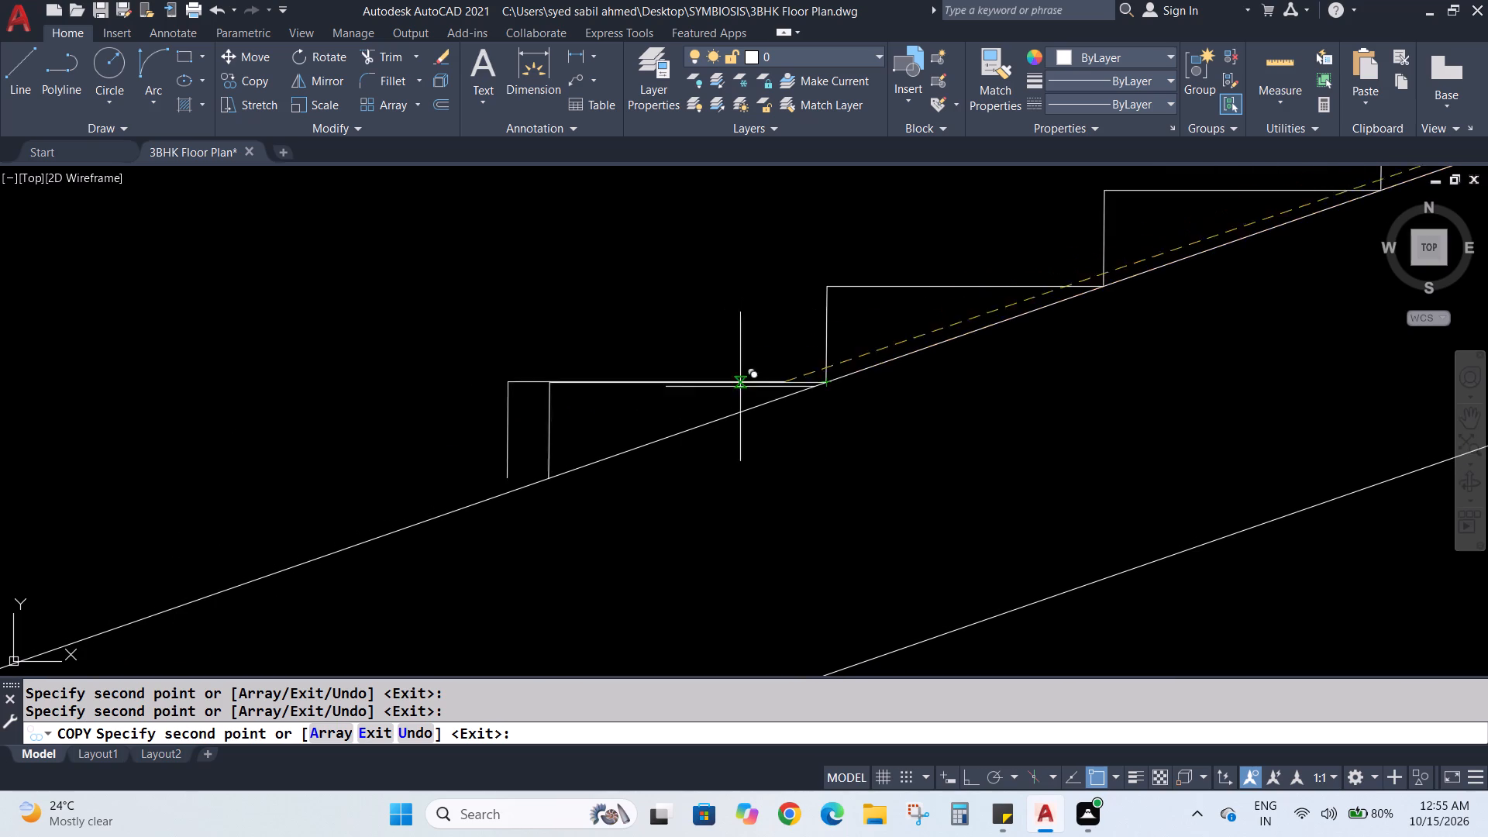
middle_click_drag(467, 495, 690, 391)
scroll(467, 495, "down", 1)
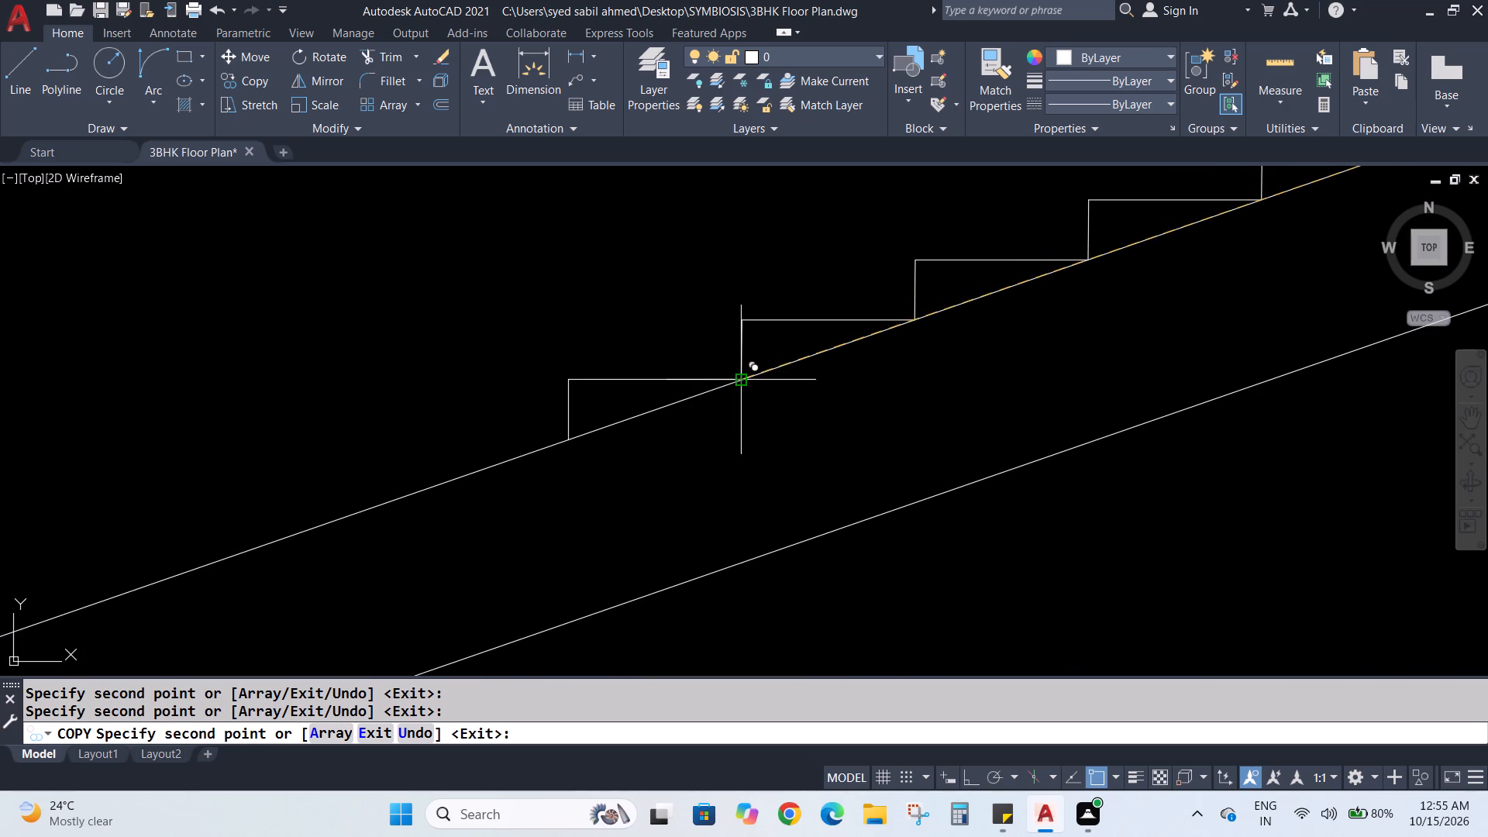
left_click(741, 377)
middle_click_drag(355, 480, 601, 387)
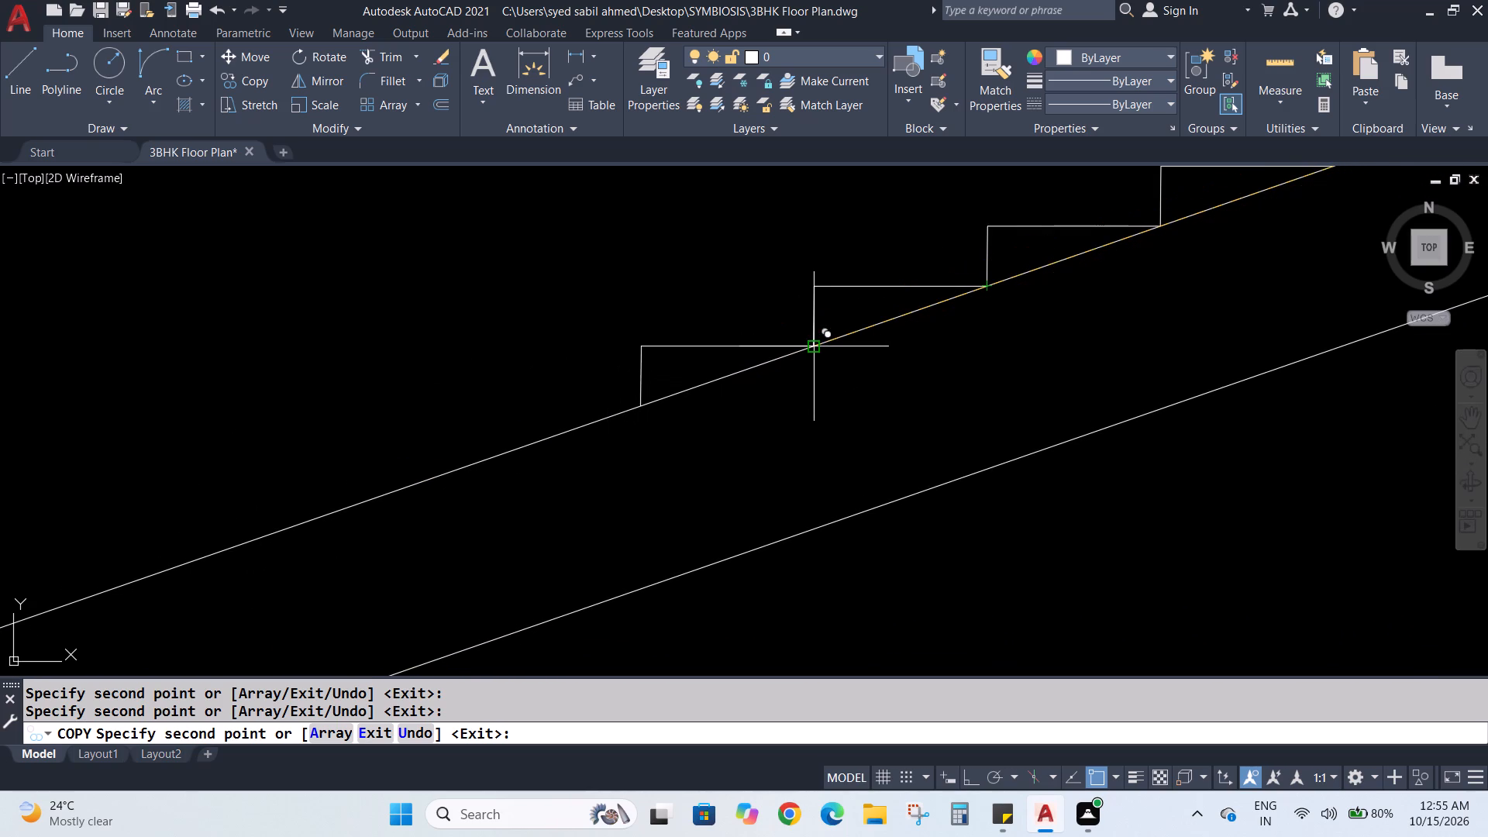
left_click(817, 351)
Place six more tread-and-riser copies down the lower flight, each starting at the previous riser's foot, finishing near the flight's base.
middle_click_drag(387, 443, 584, 399)
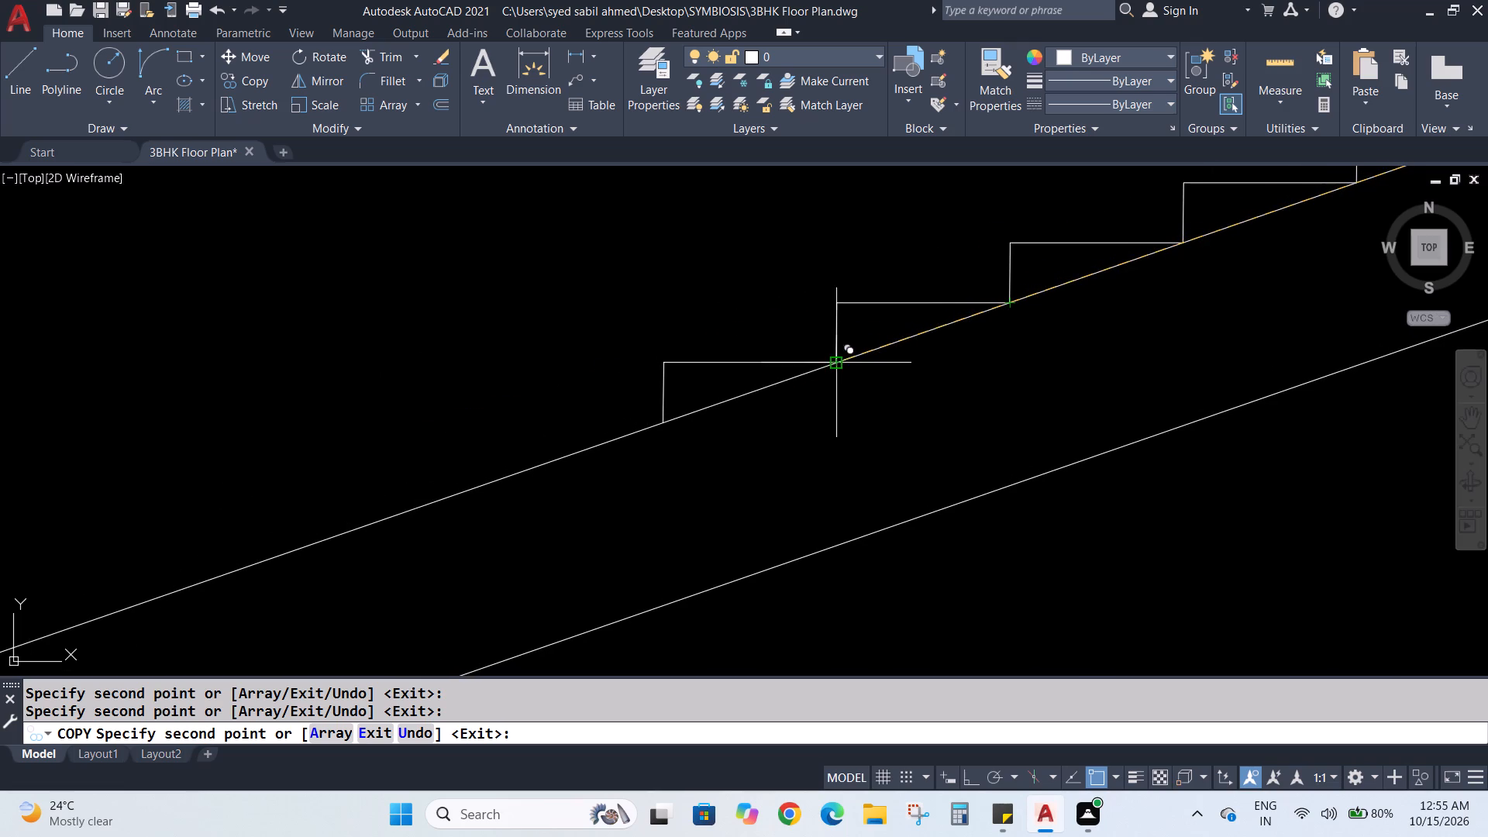
left_click(833, 363)
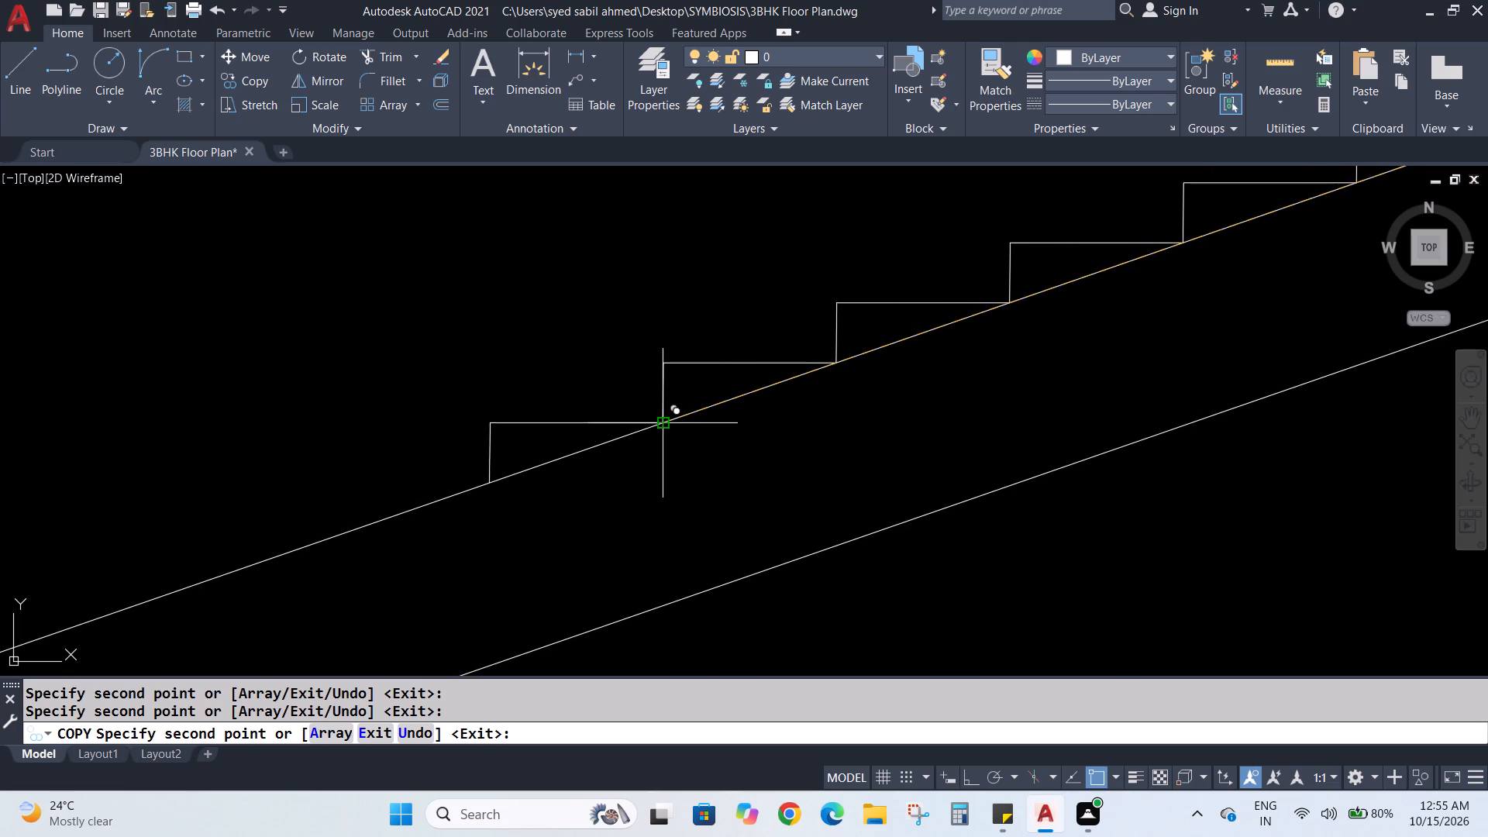
left_click(663, 422)
middle_click_drag(331, 488, 810, 343)
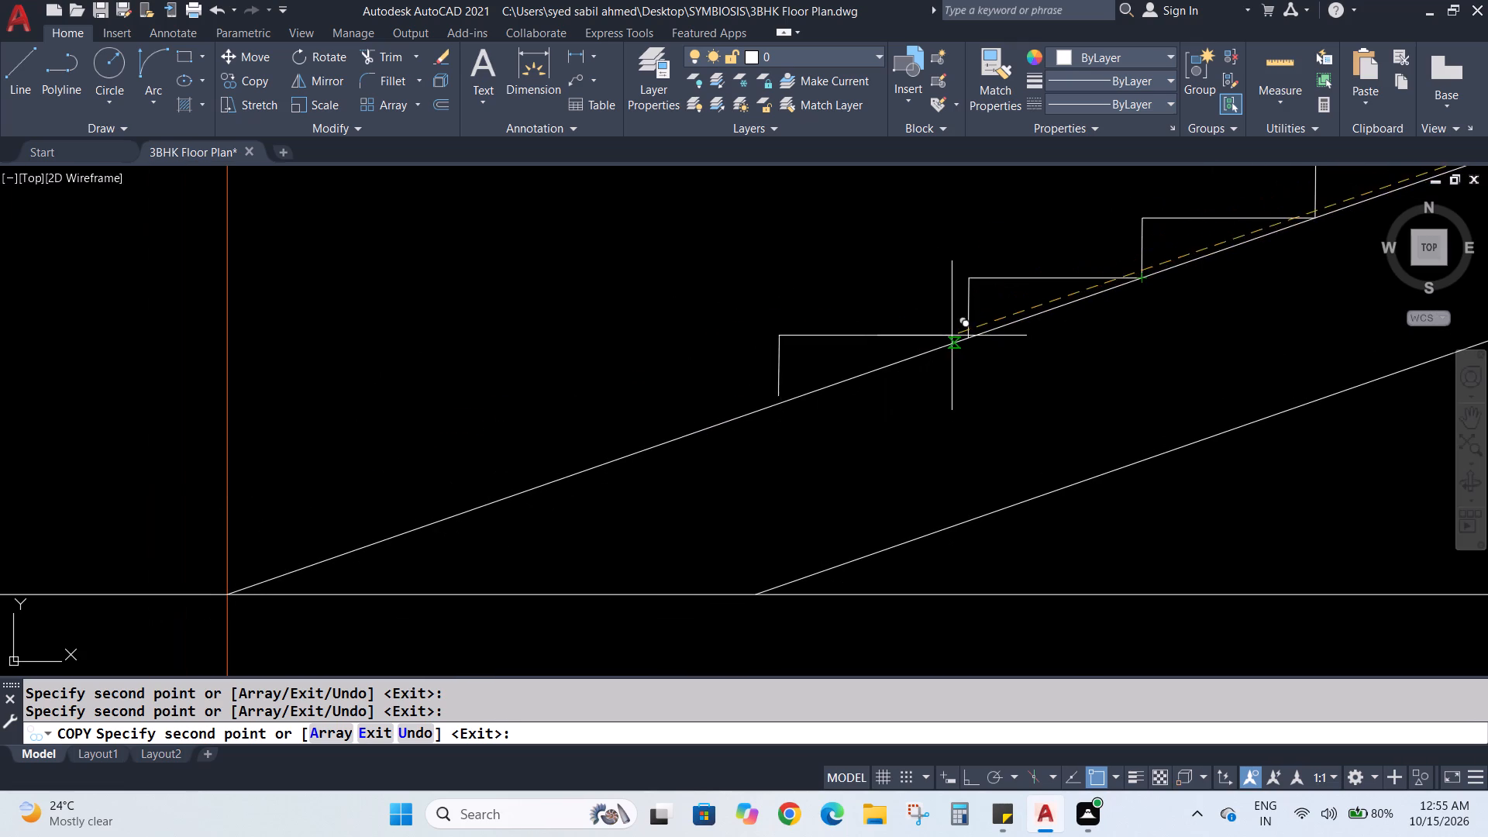
left_click(966, 338)
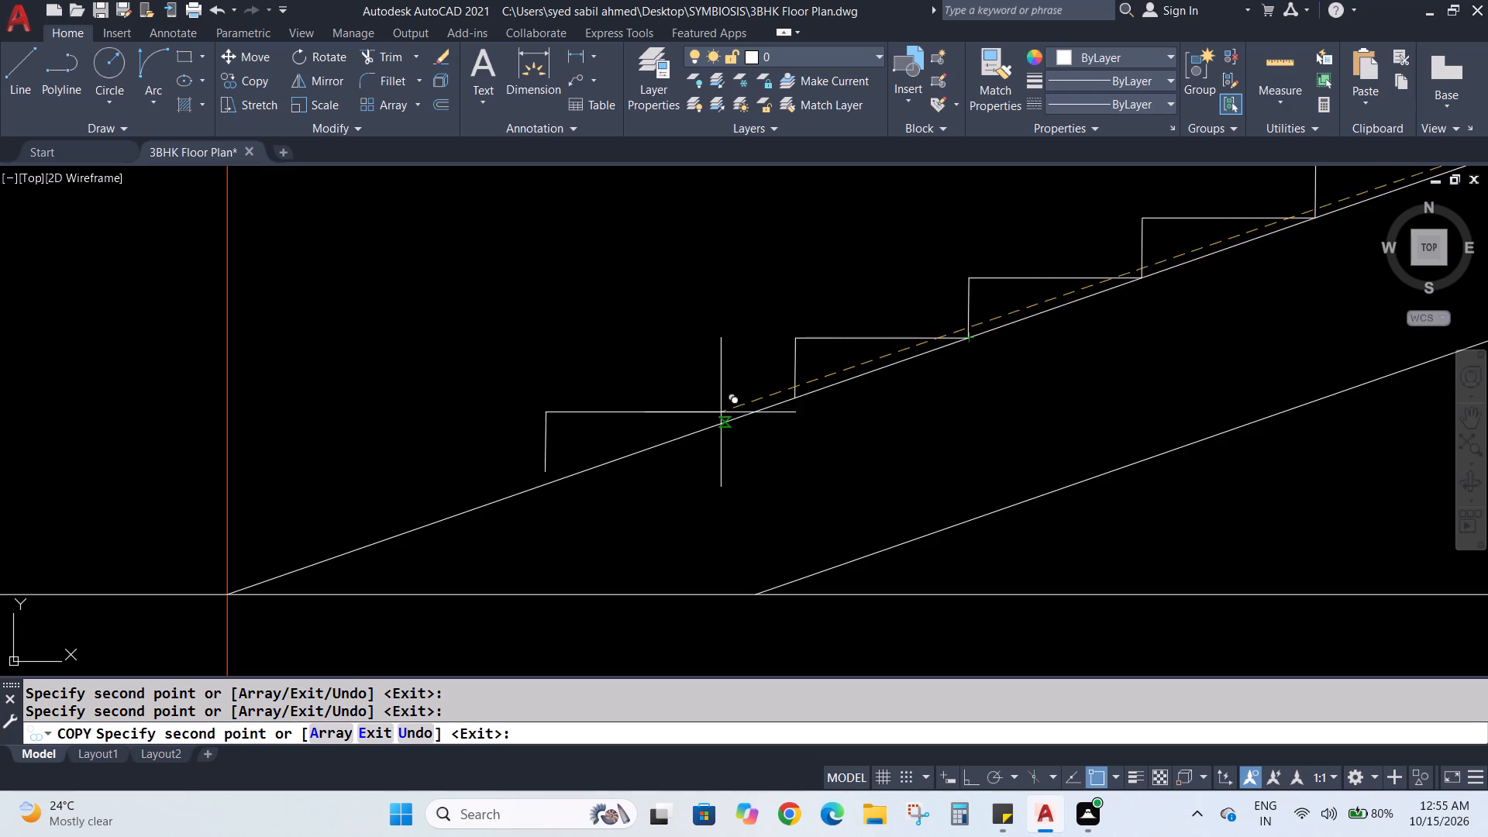
left_click(795, 398)
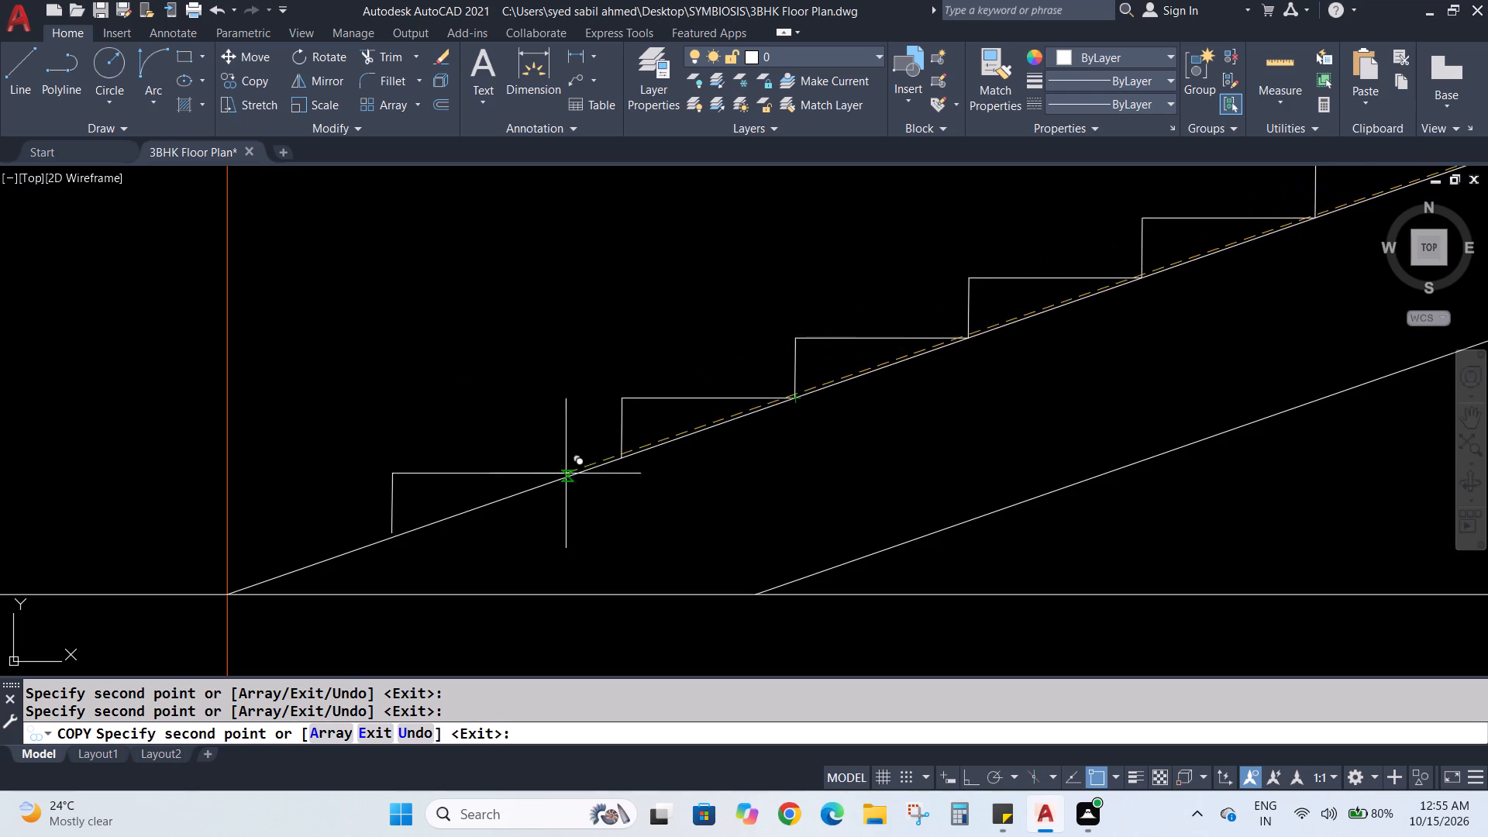
left_click(620, 460)
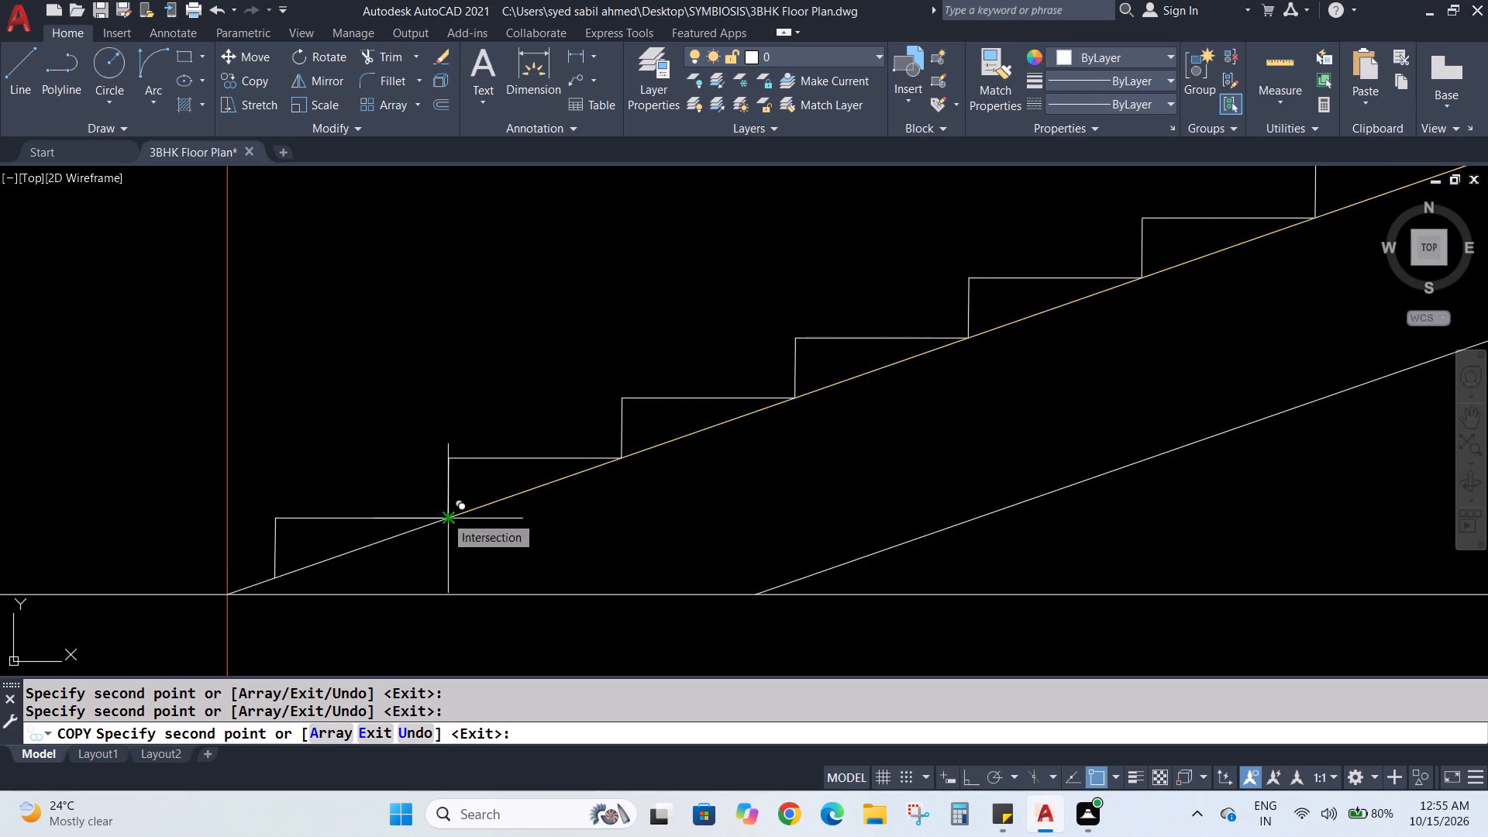
left_click(445, 515)
middle_click_drag(322, 512, 360, 485)
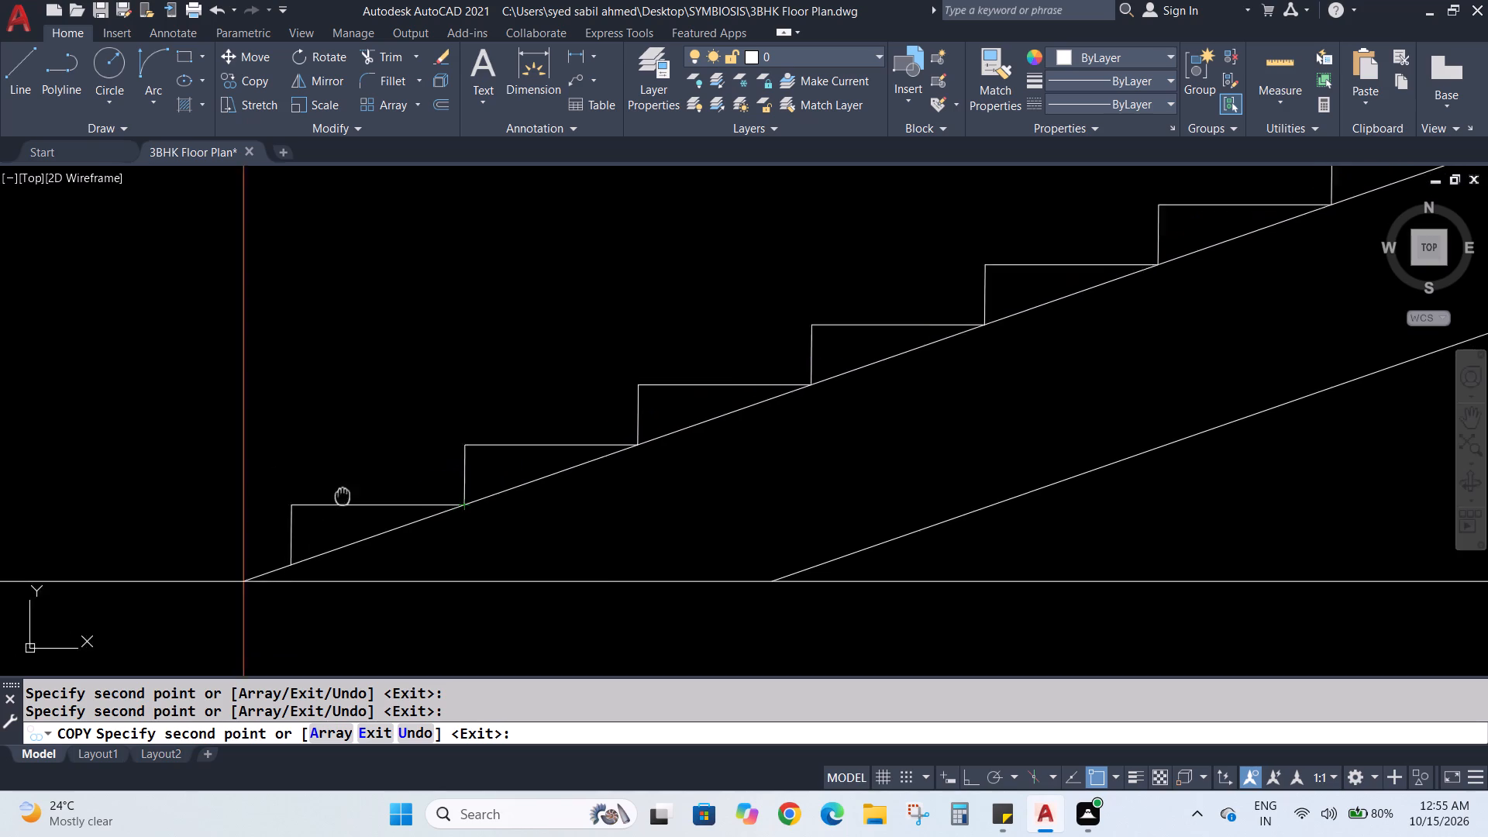
middle_click_drag(360, 485, 599, 407)
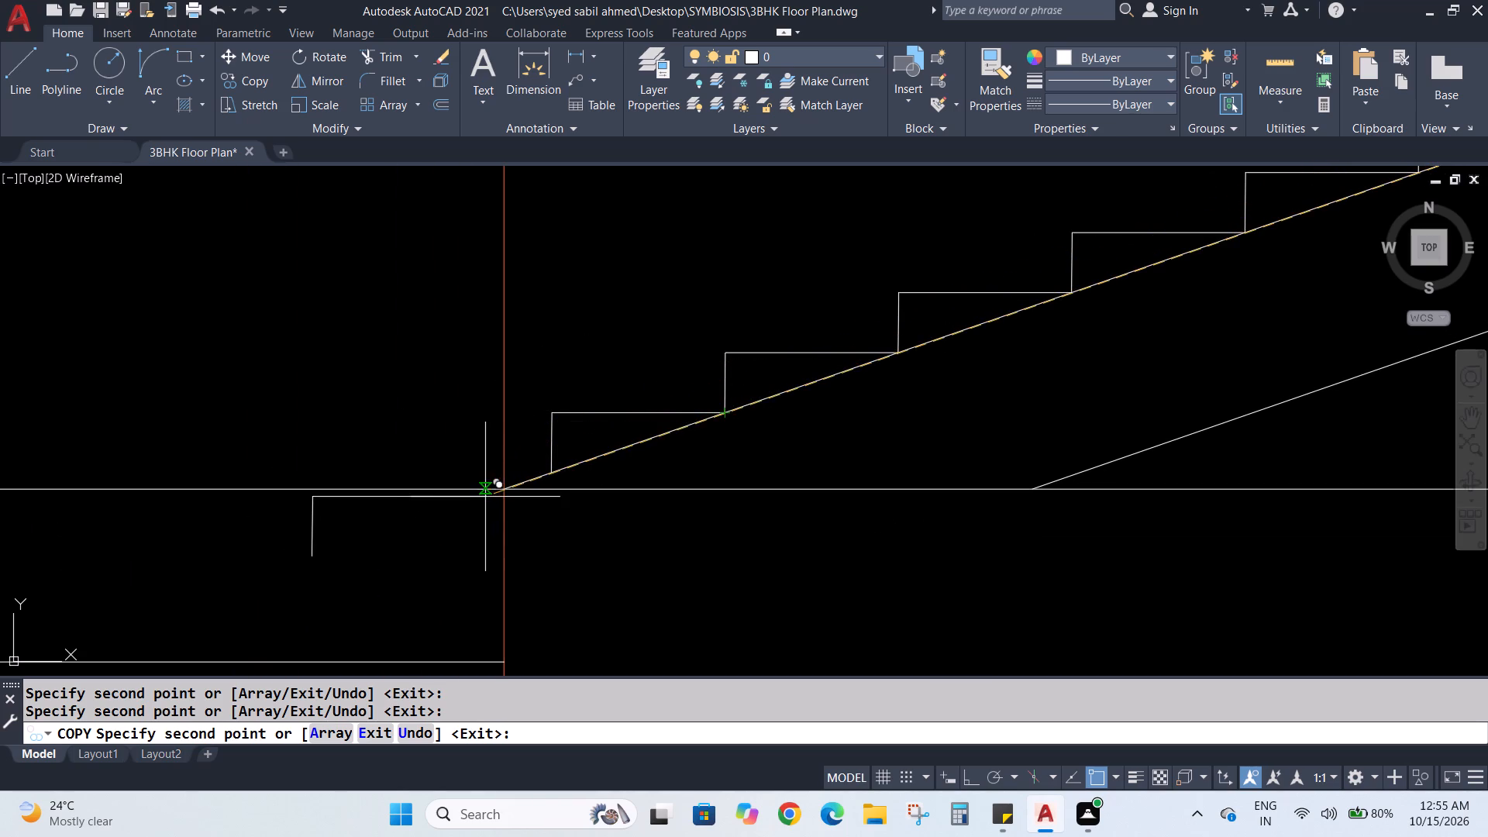
key("Escape")
key("Escape")
key("Escape")
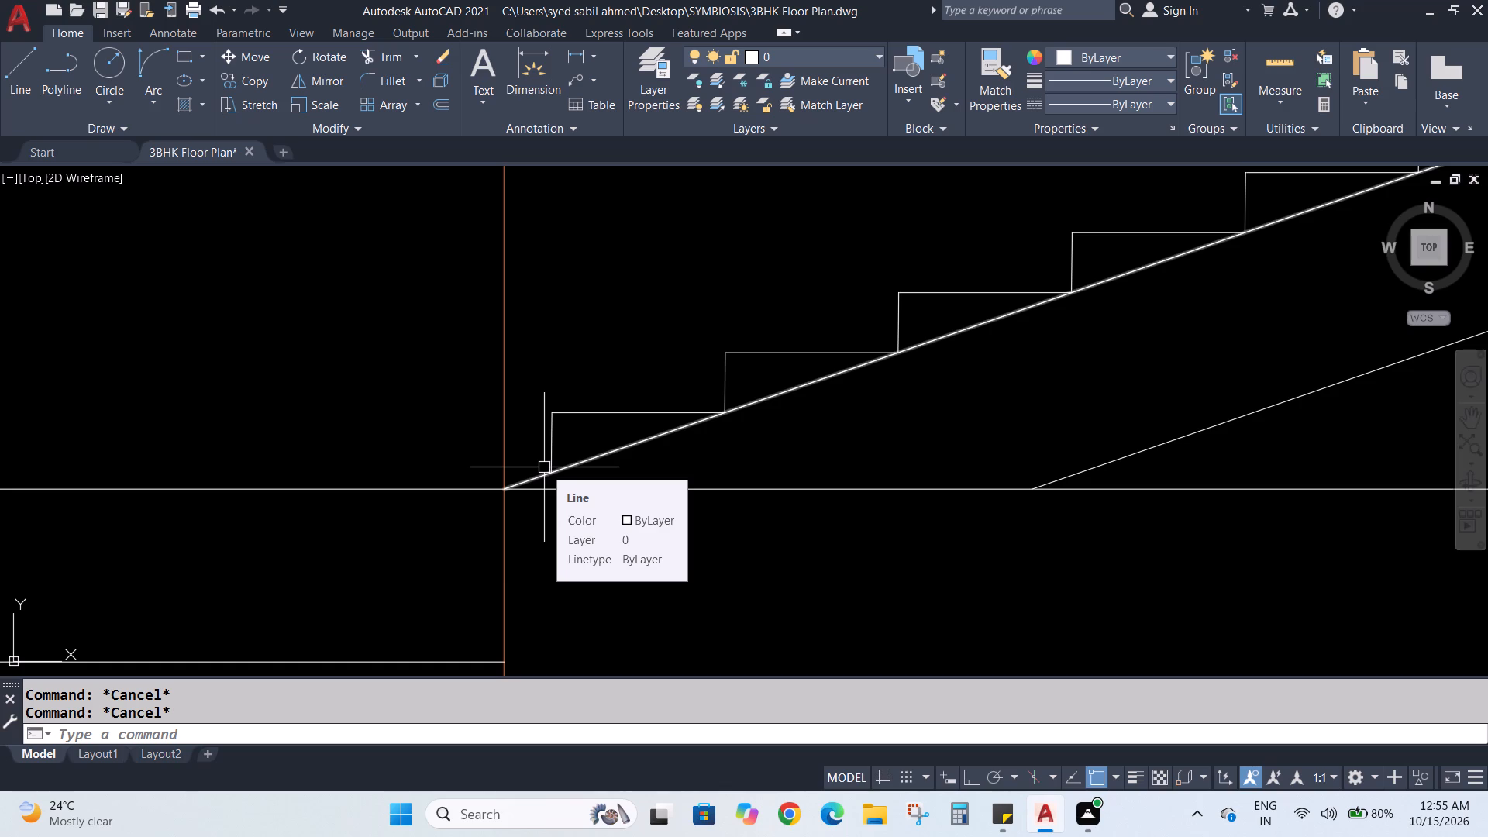
Extend the lowest riser of the lower flight straight down to the floor line.
key("e")
key("x")
key("Return")
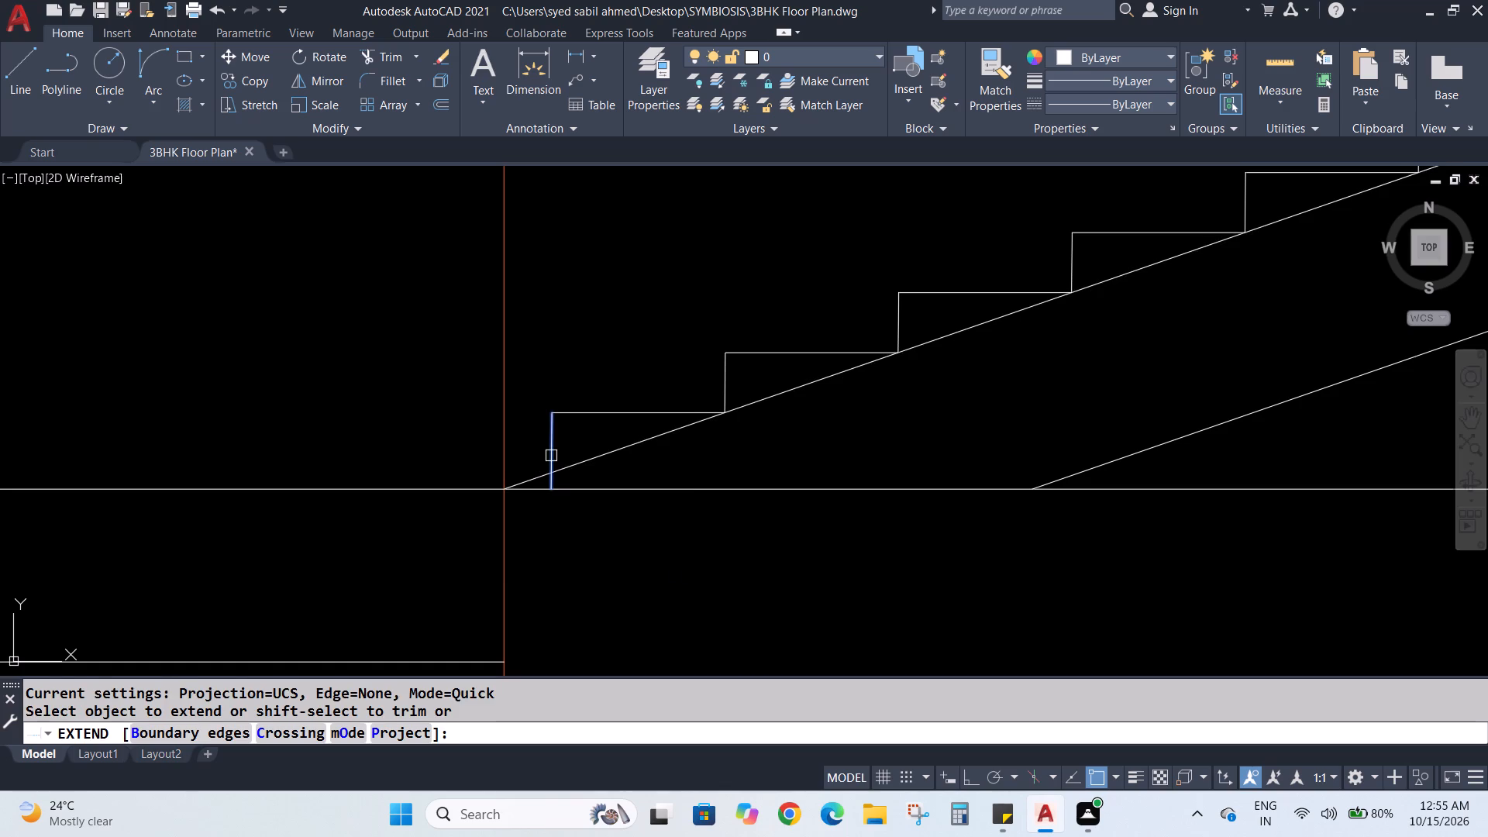
left_click(551, 456)
key("Escape")
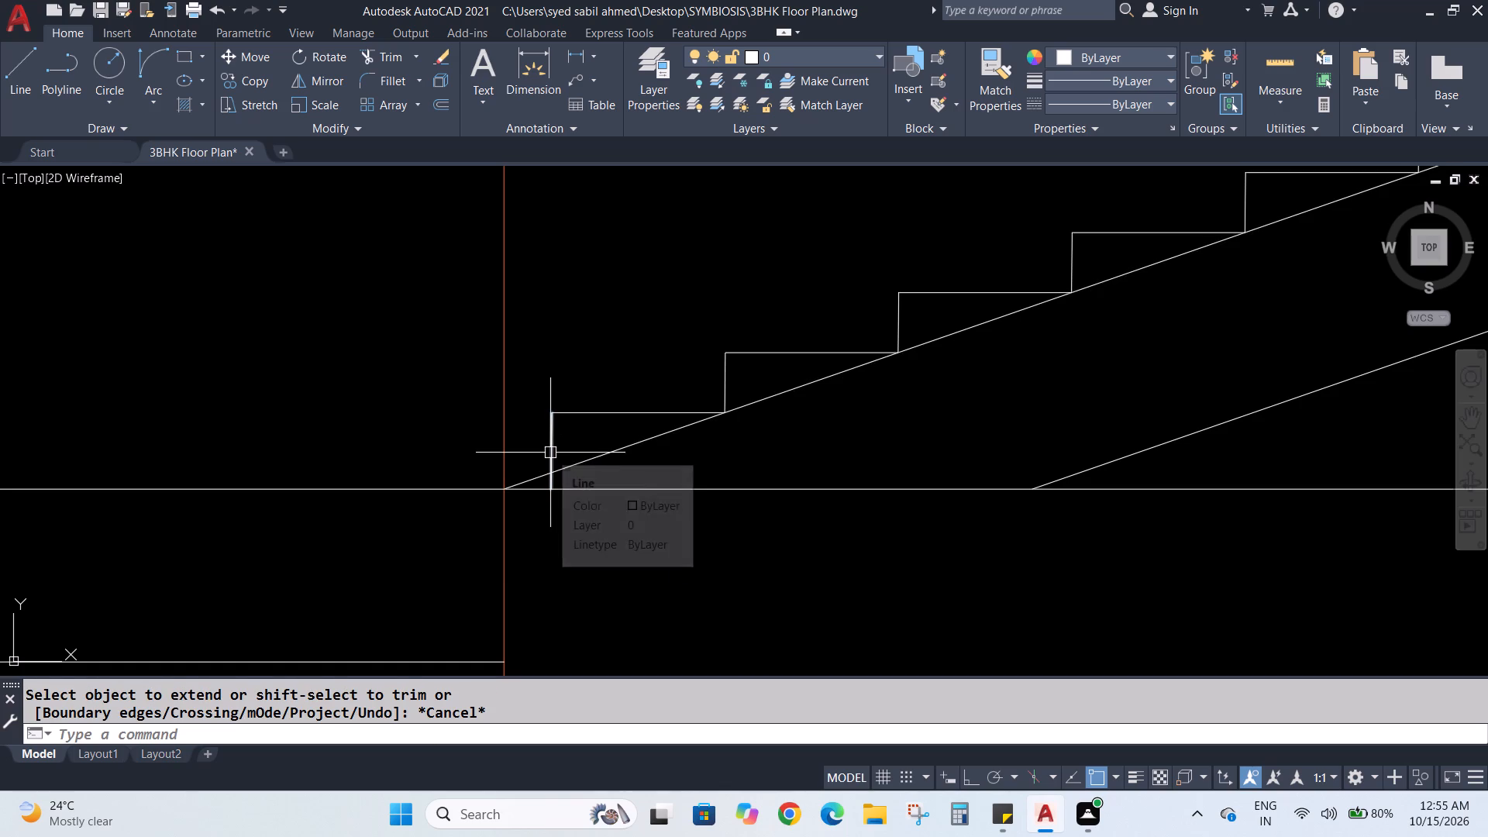
key("Escape")
key("Escape")
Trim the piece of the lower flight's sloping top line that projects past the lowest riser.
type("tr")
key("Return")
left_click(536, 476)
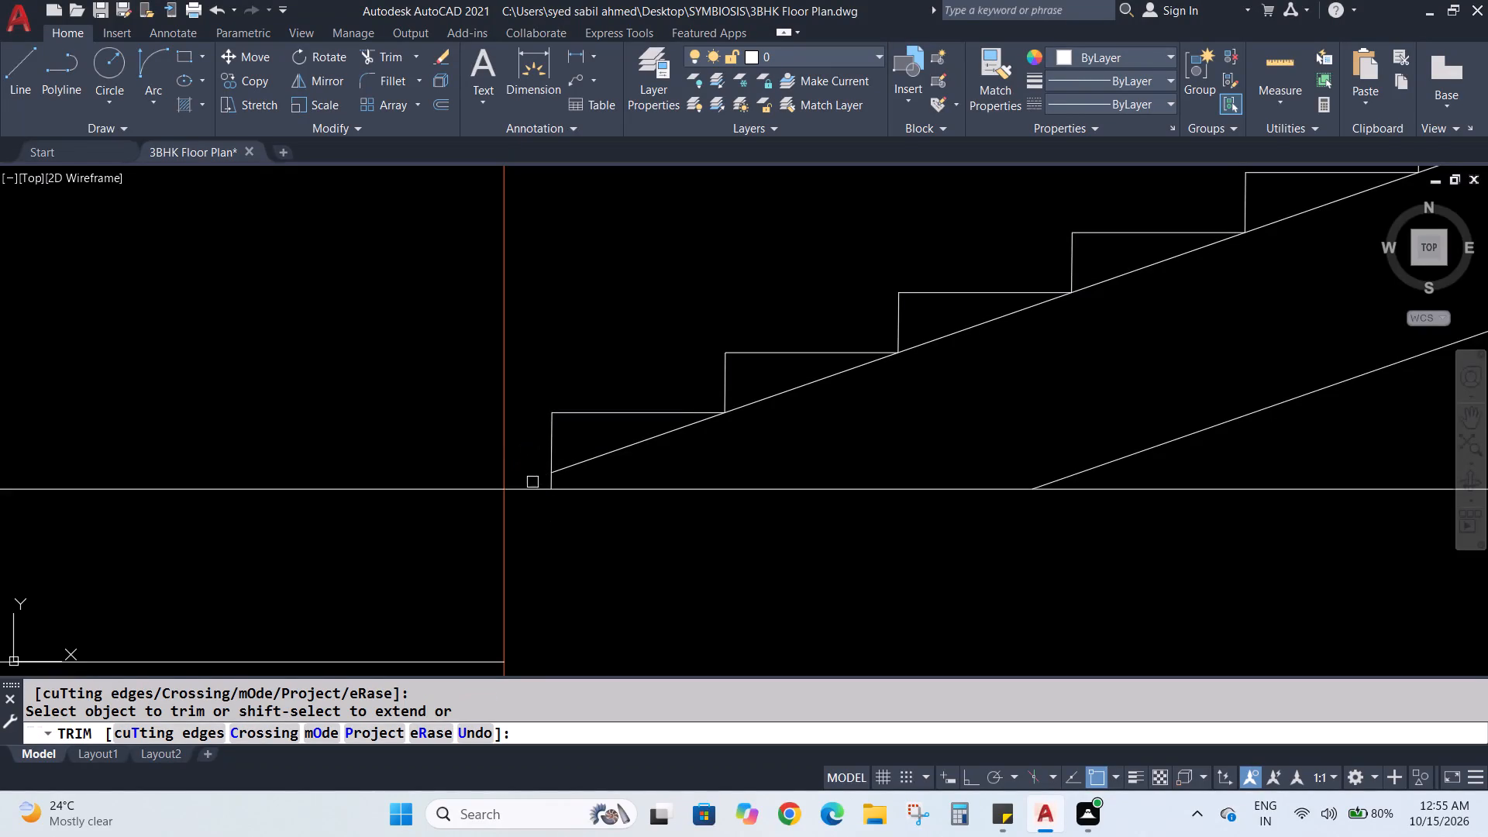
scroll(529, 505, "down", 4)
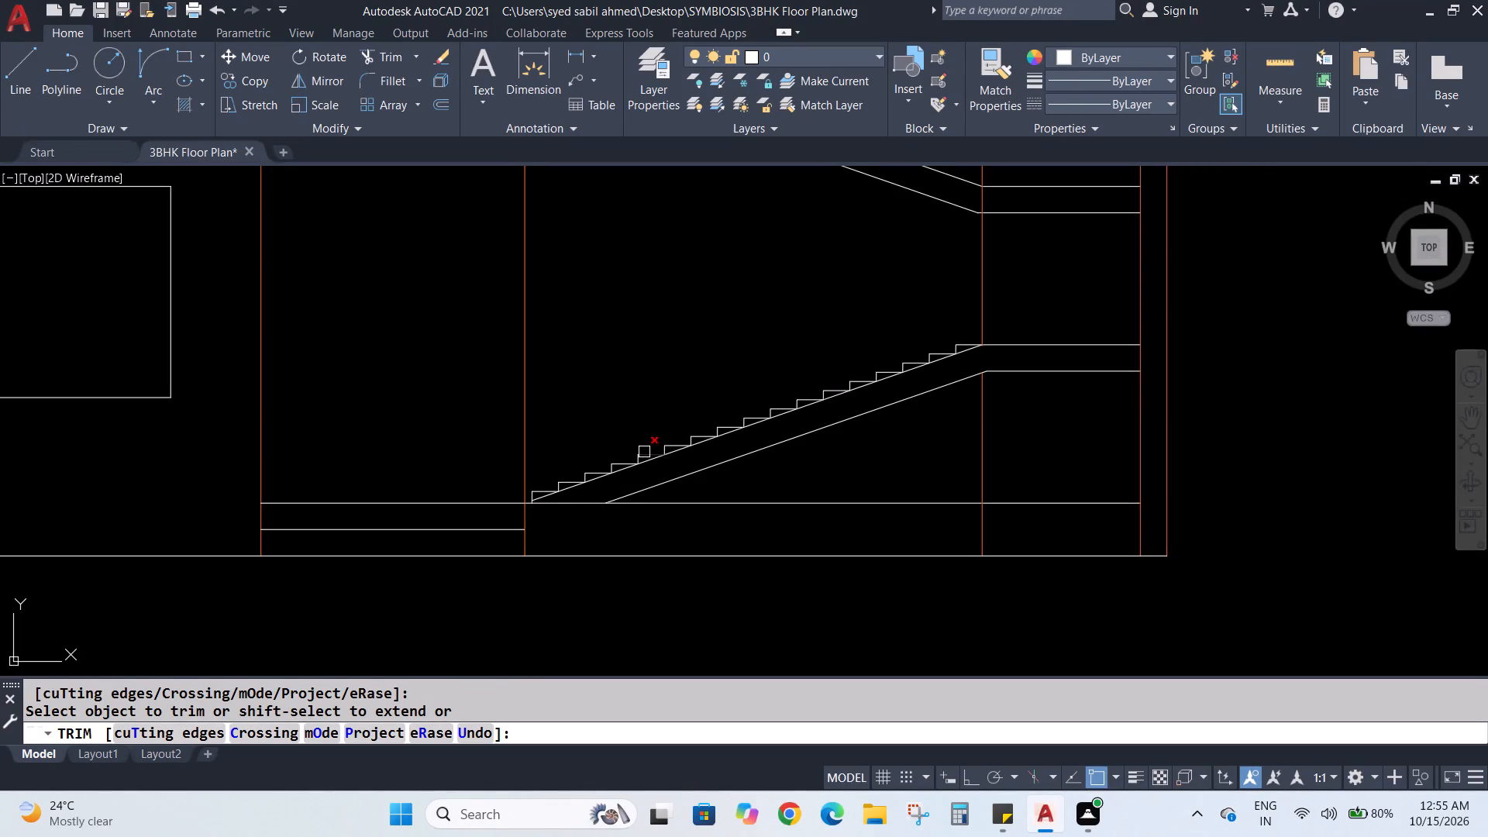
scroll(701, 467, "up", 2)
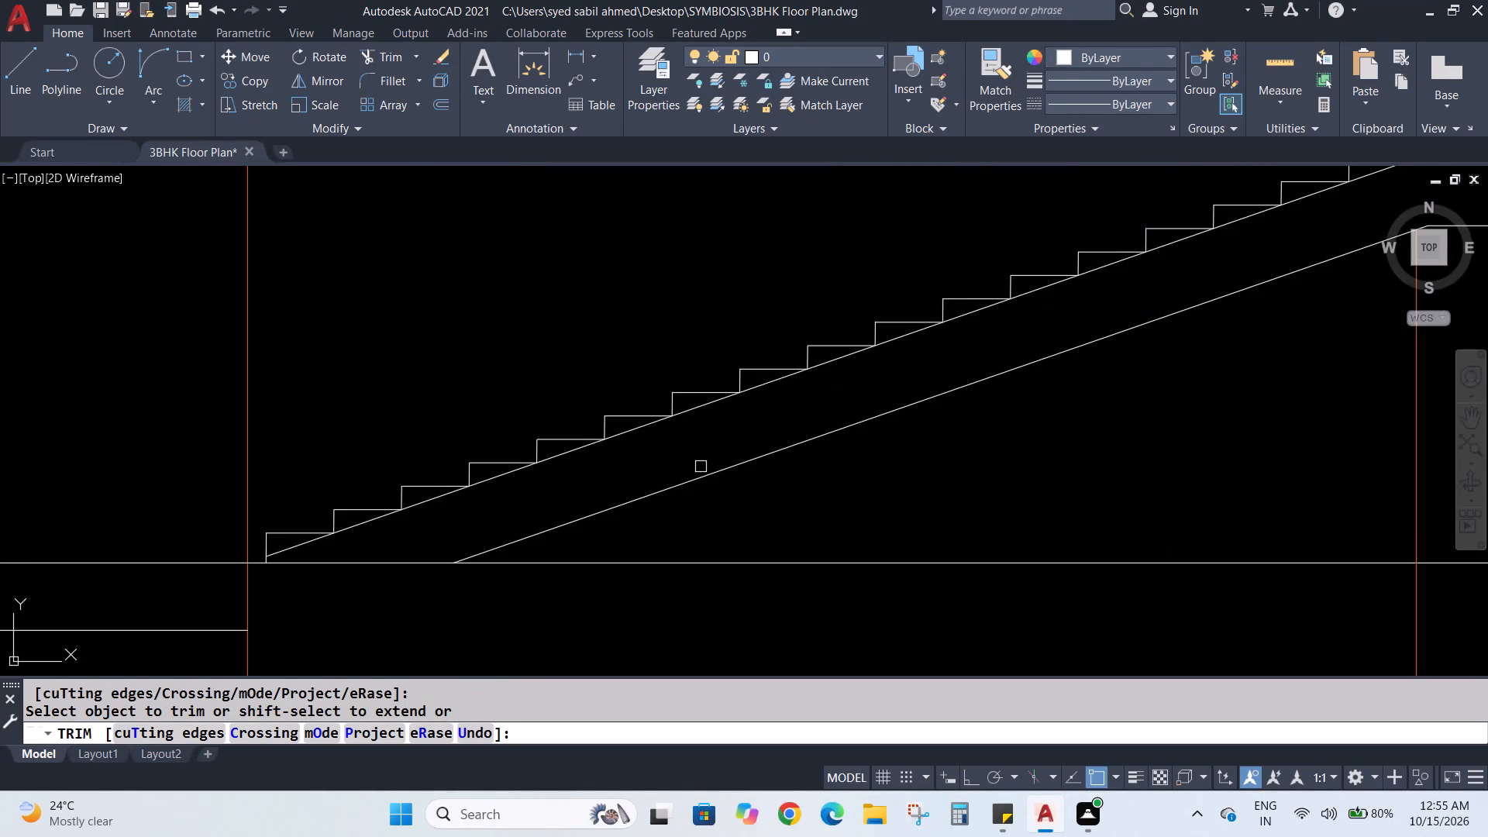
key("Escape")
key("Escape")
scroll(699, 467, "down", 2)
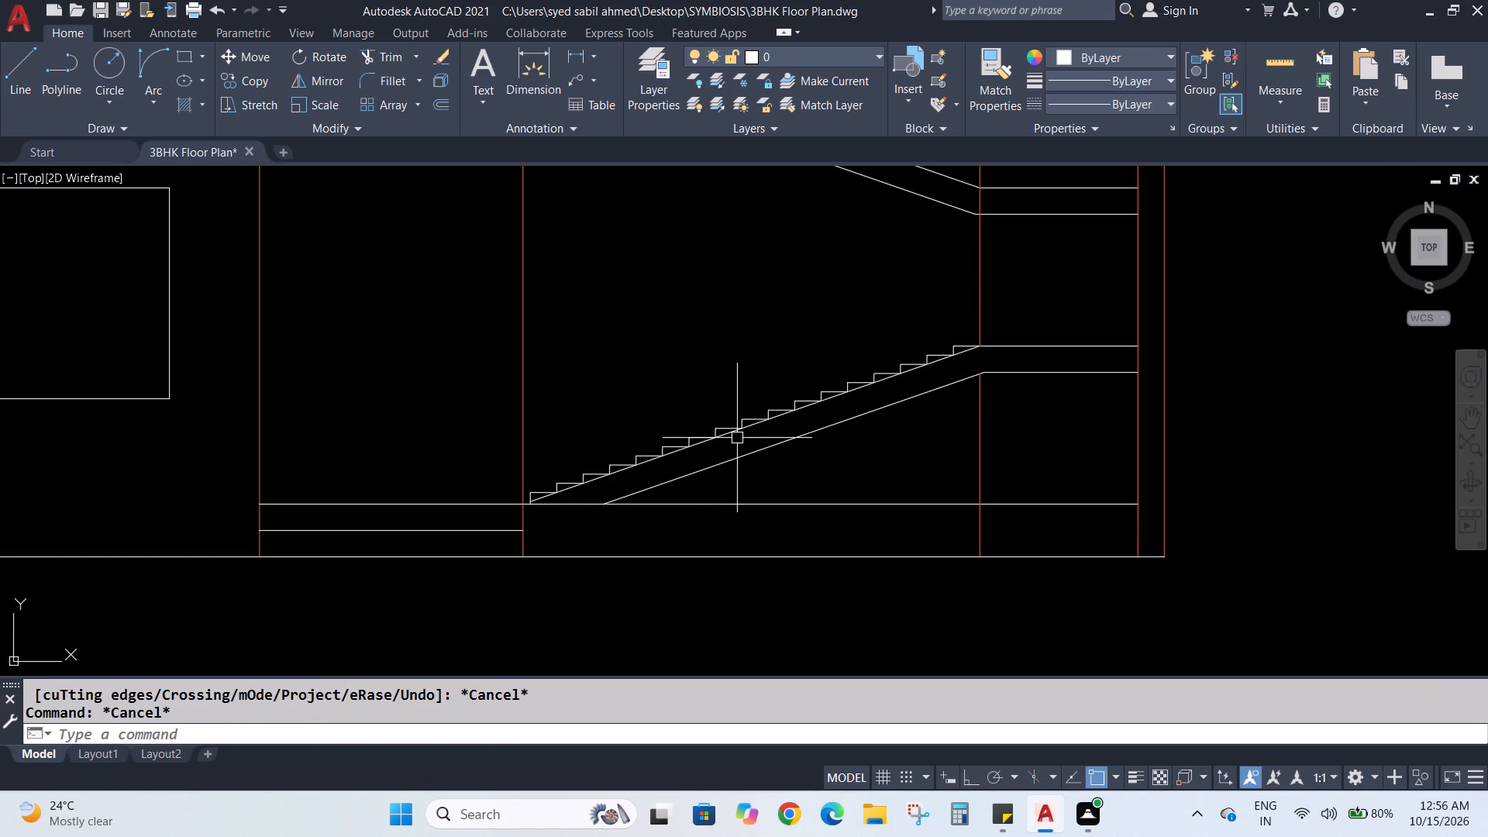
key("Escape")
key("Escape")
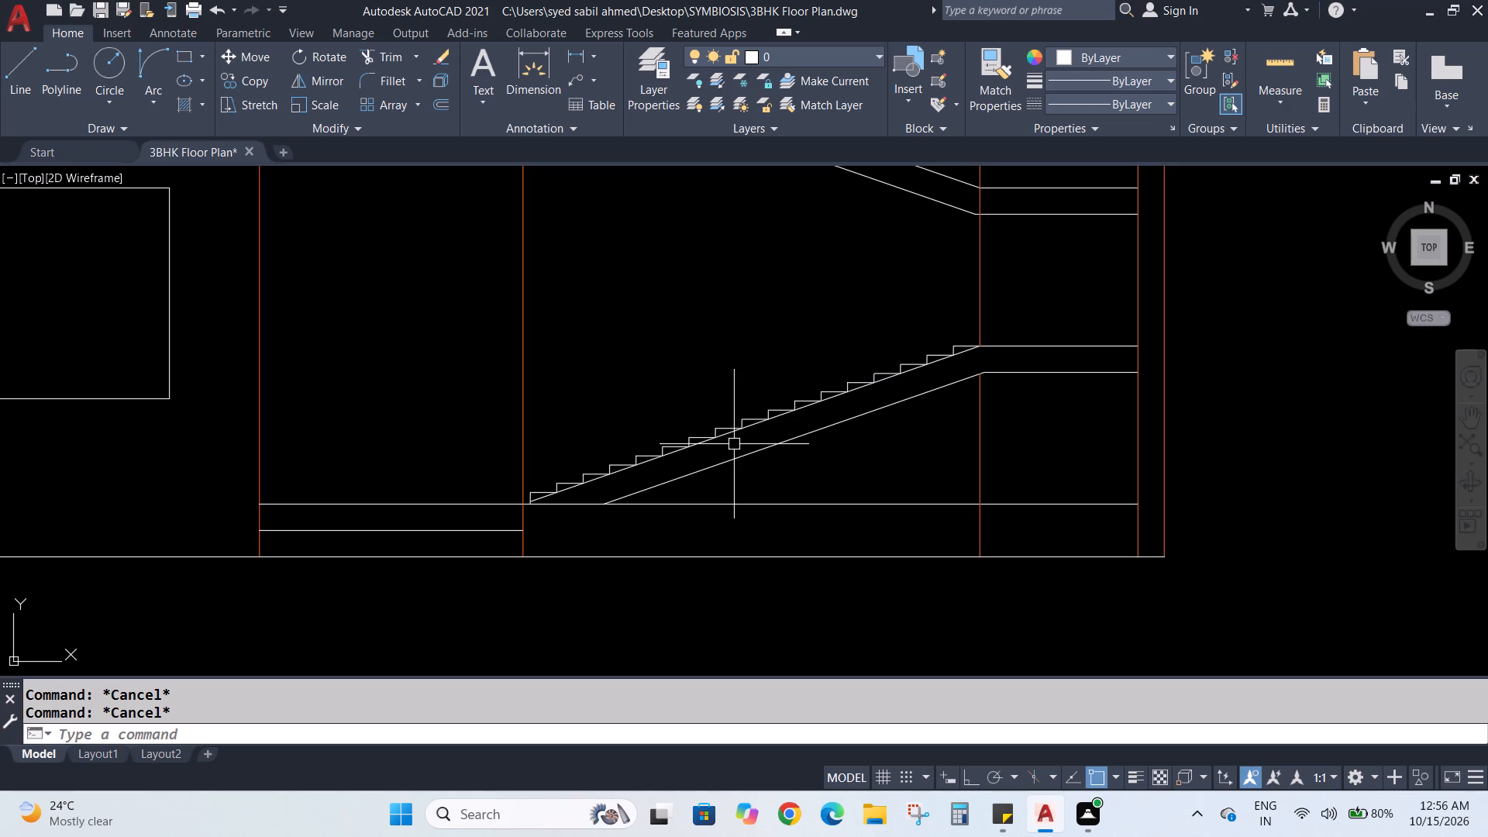
Offset the lower flight's sloping top line 3" downward as a new underside line.
key("o")
key("Return")
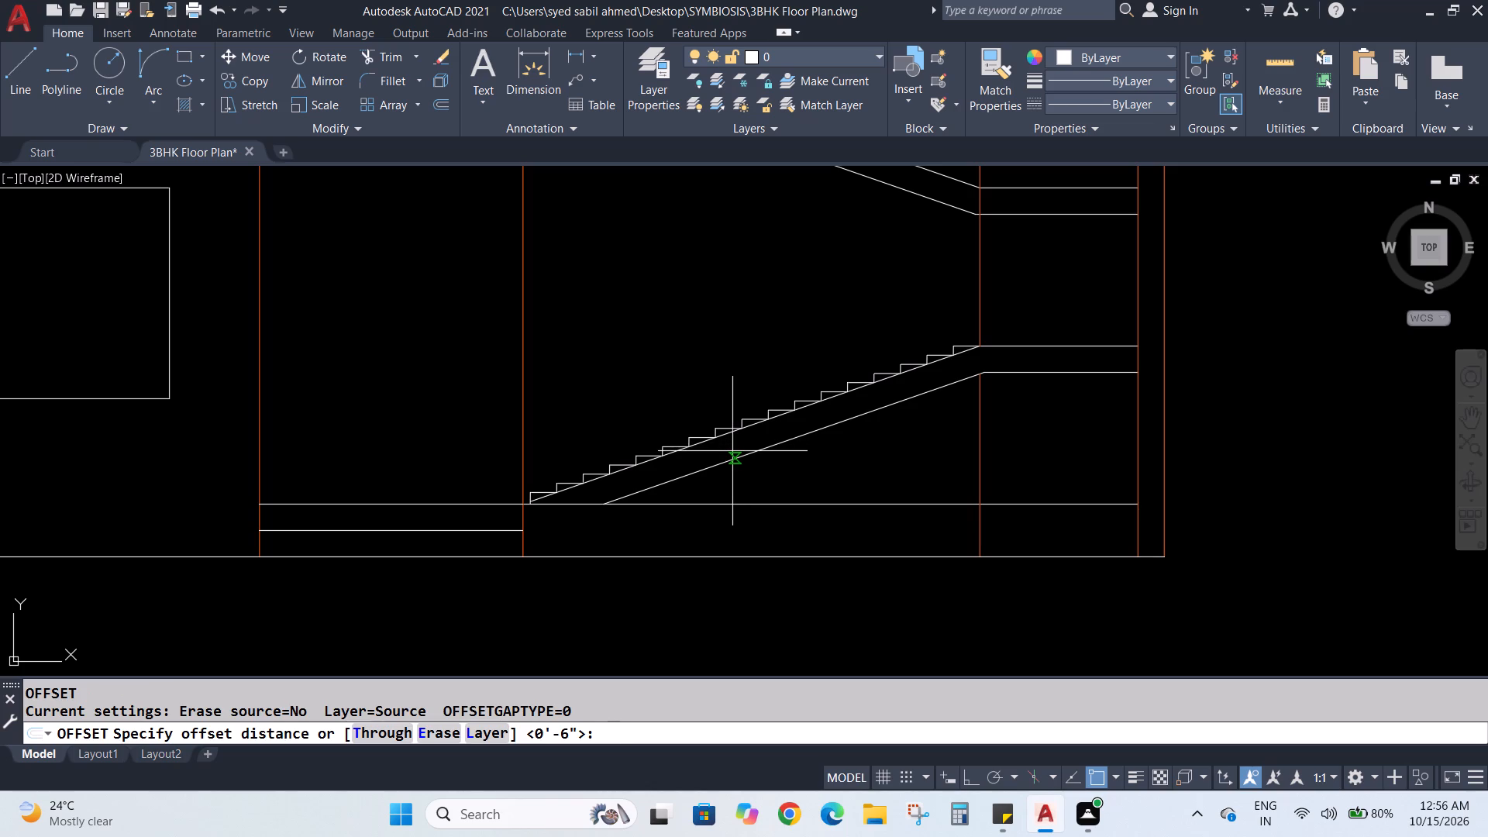
key("3")
key("shift+quotedbl")
key("Return")
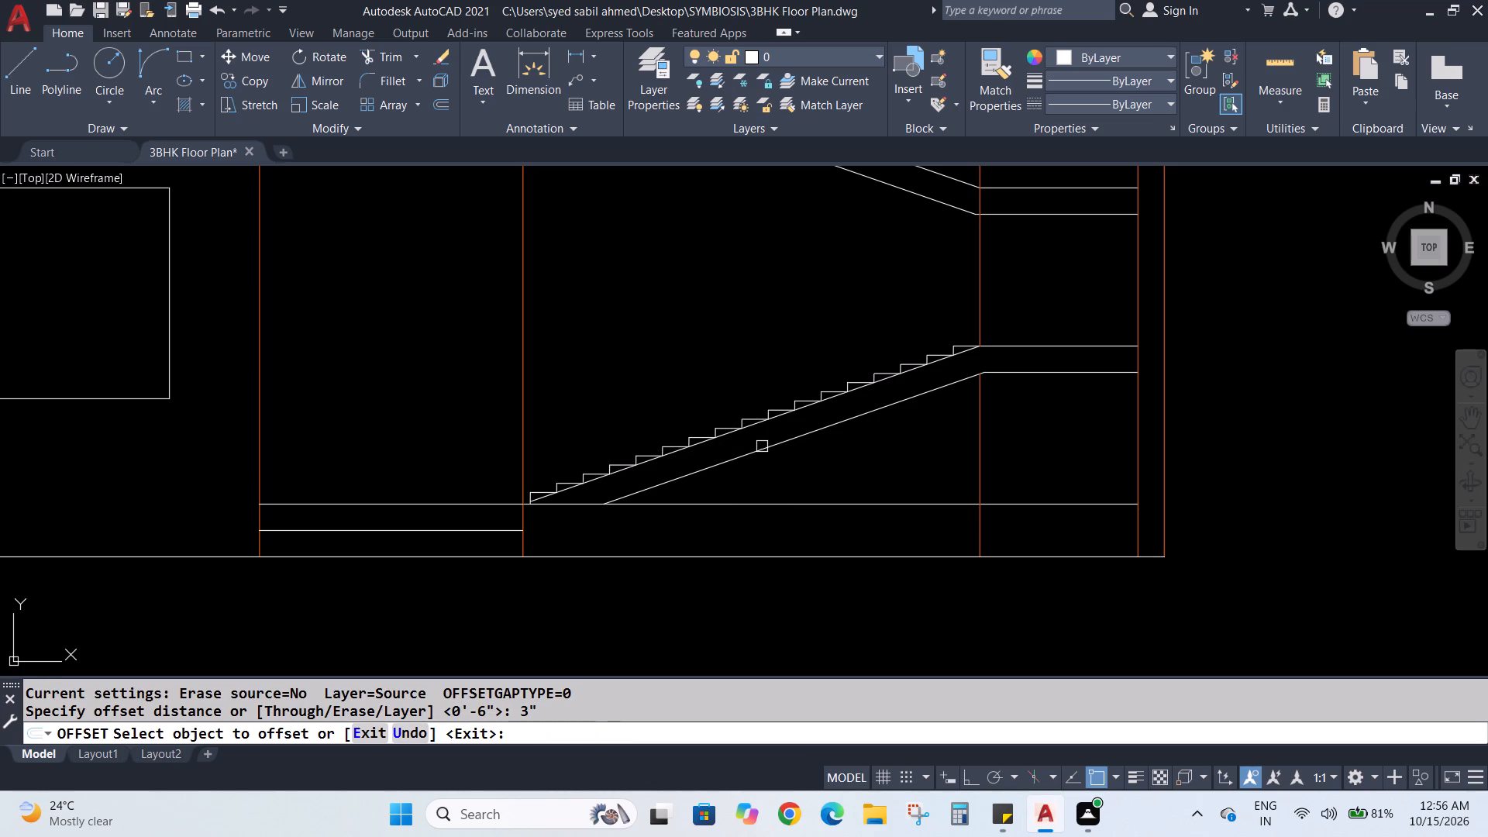
left_click(728, 439)
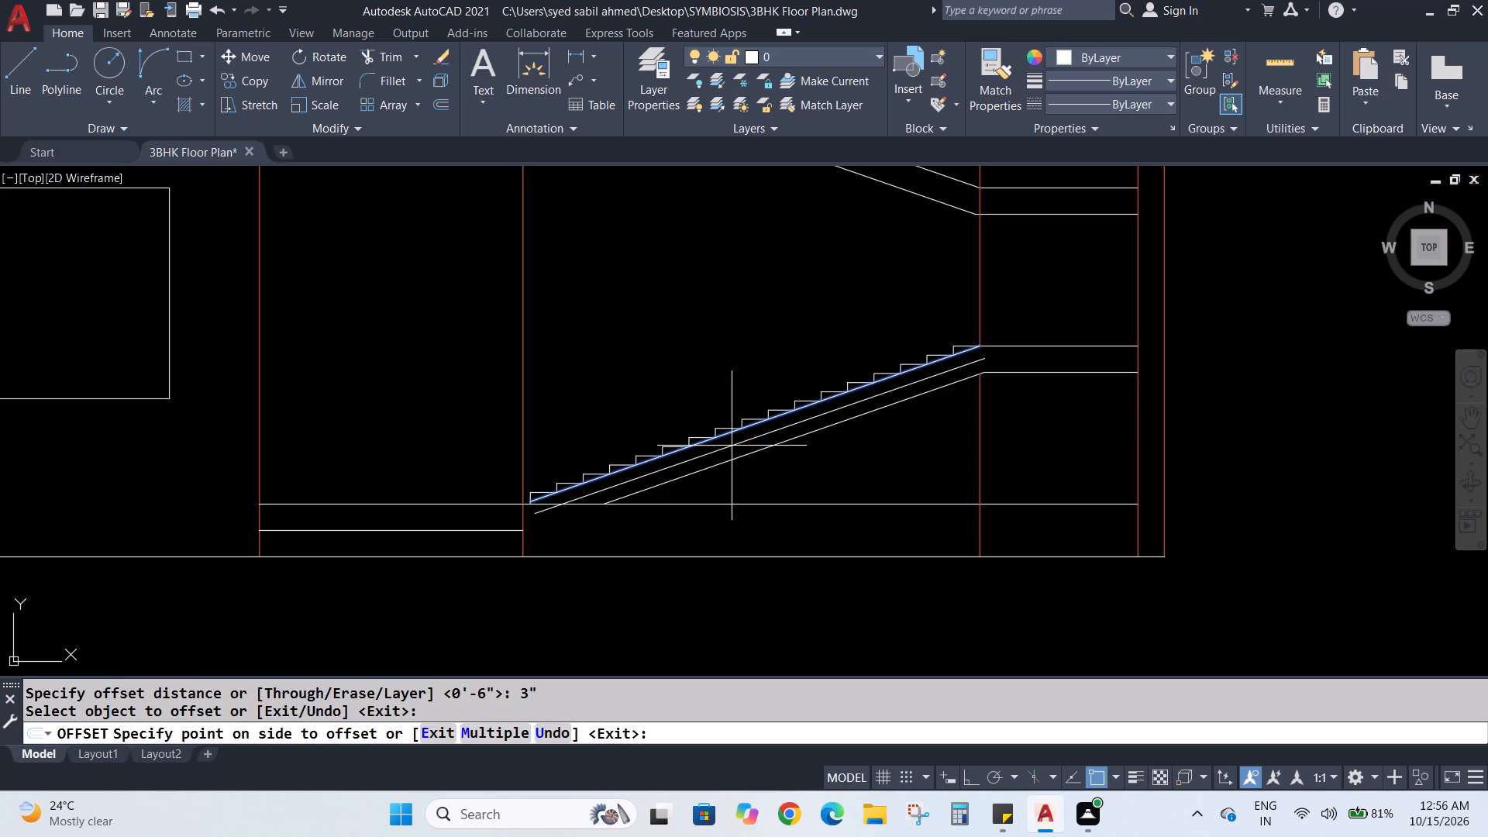
left_click(732, 446)
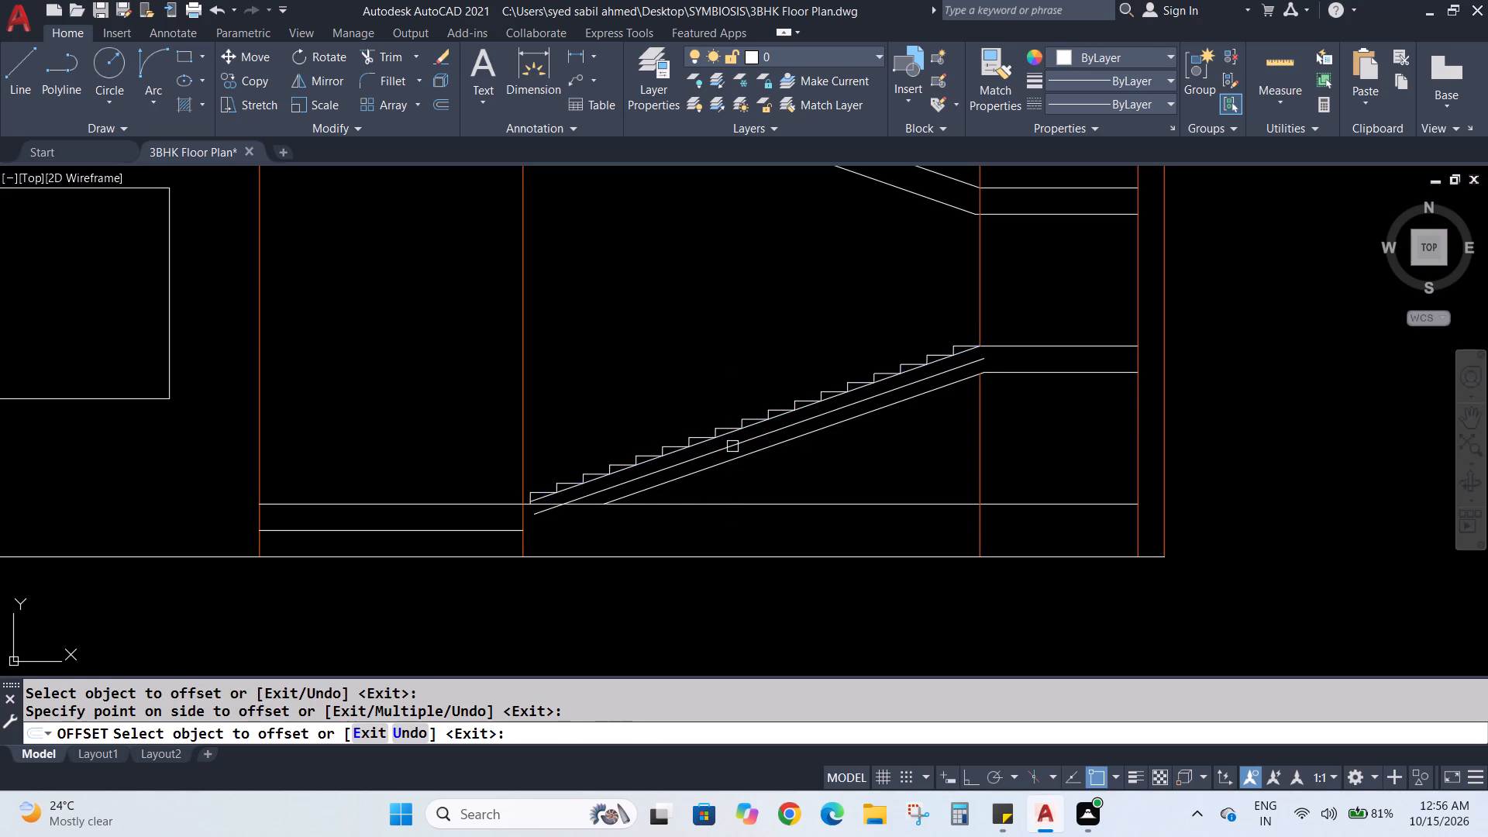
key("Escape")
key("Escape")
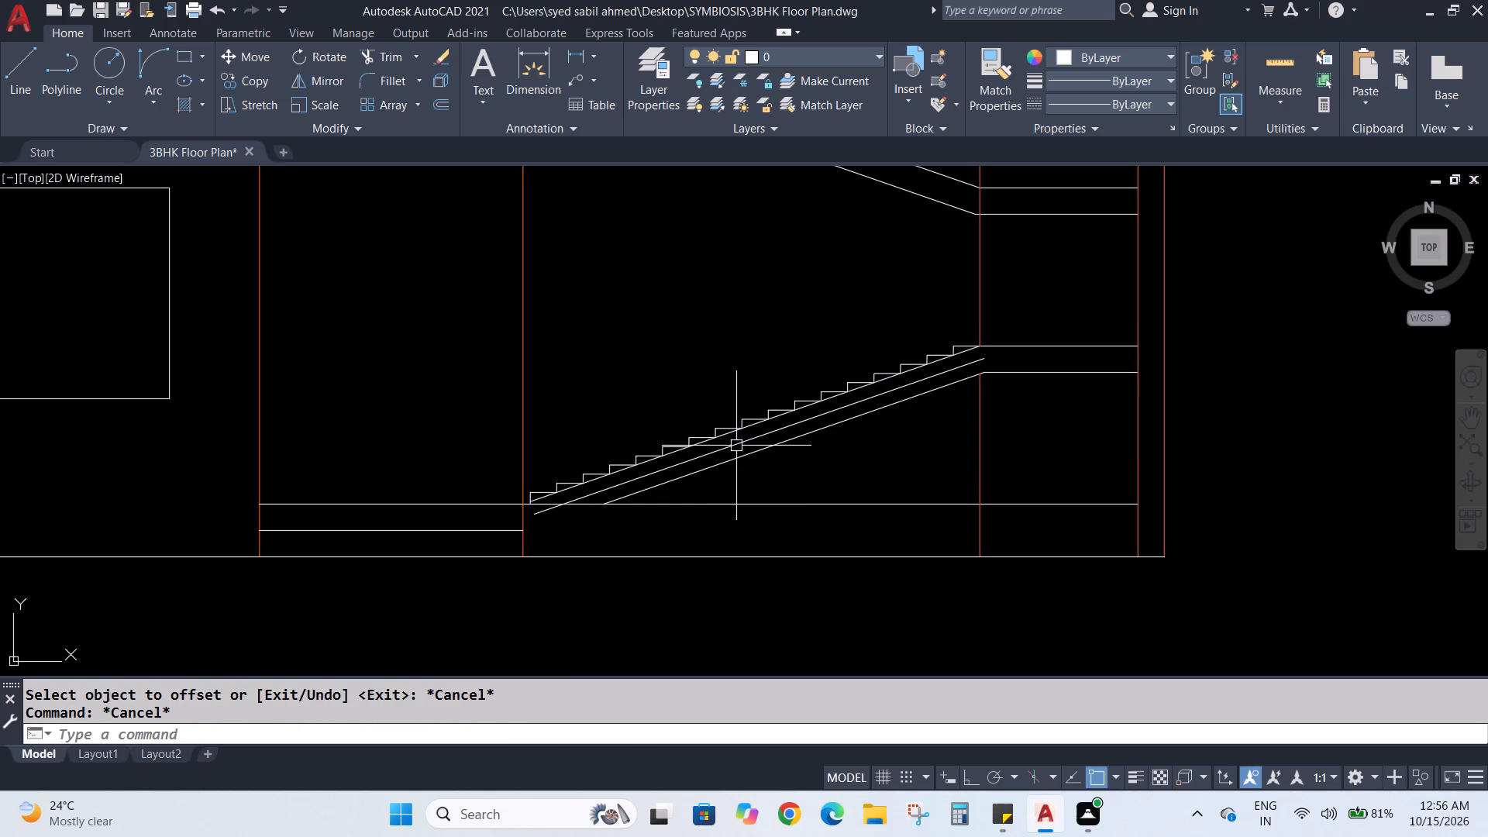
Trim the new 3" underside line below the floor line and remove the old underside line, including its stub at the landing.
type("tr")
key("Return")
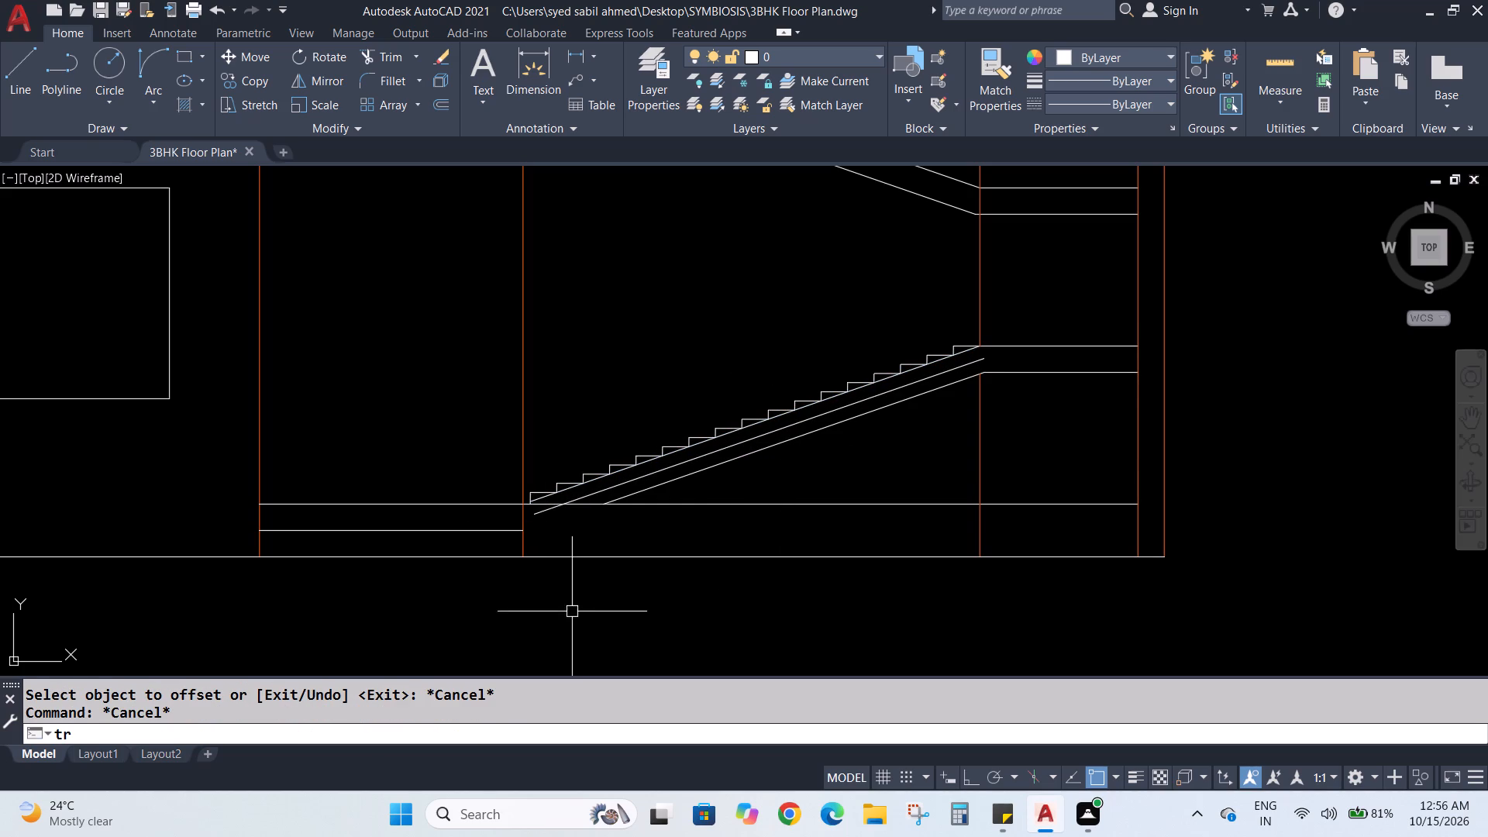
scroll(535, 512, "up", 1)
left_click(541, 516)
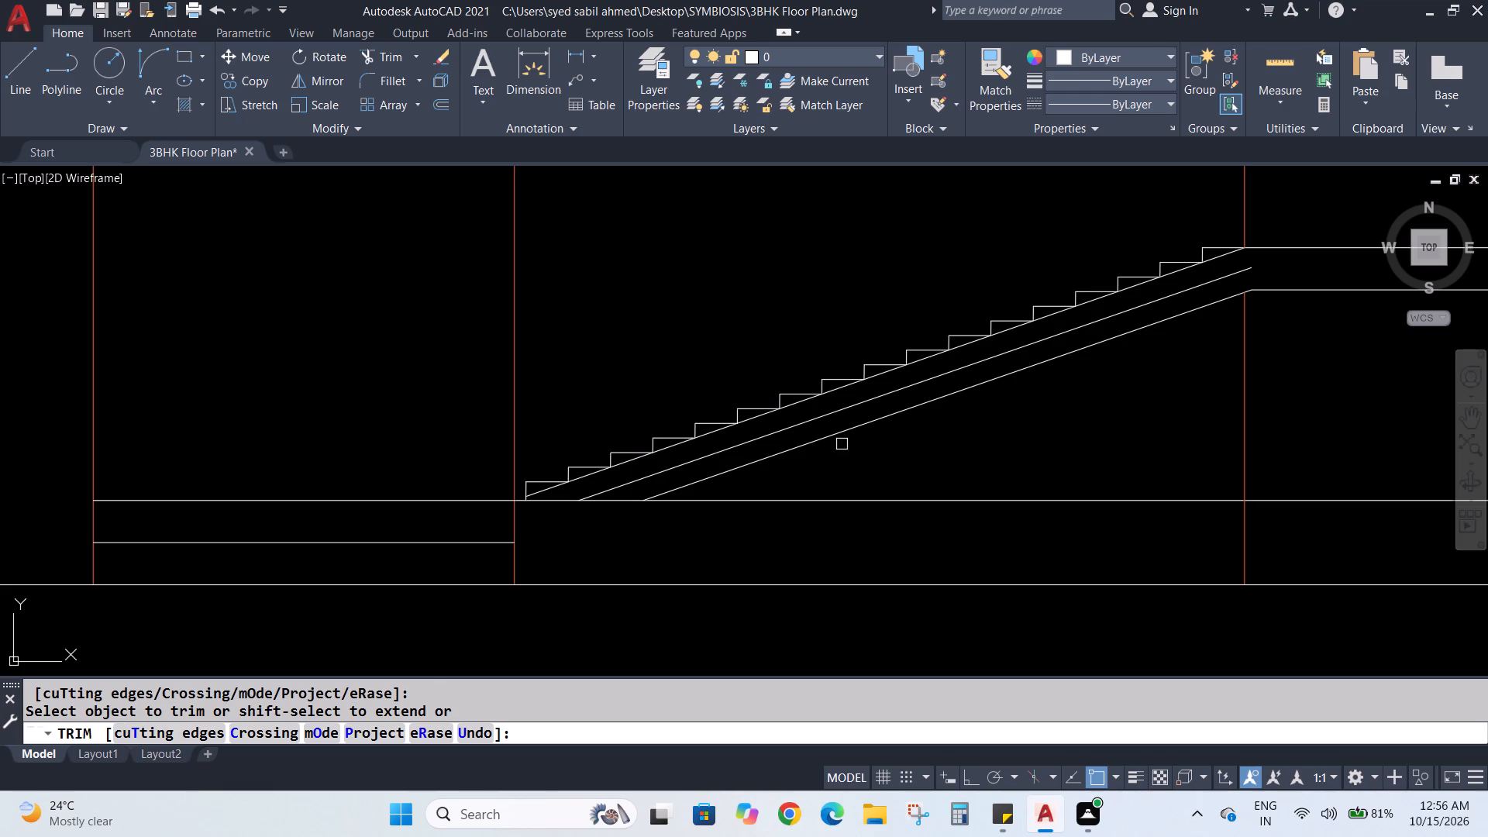
left_click(839, 438)
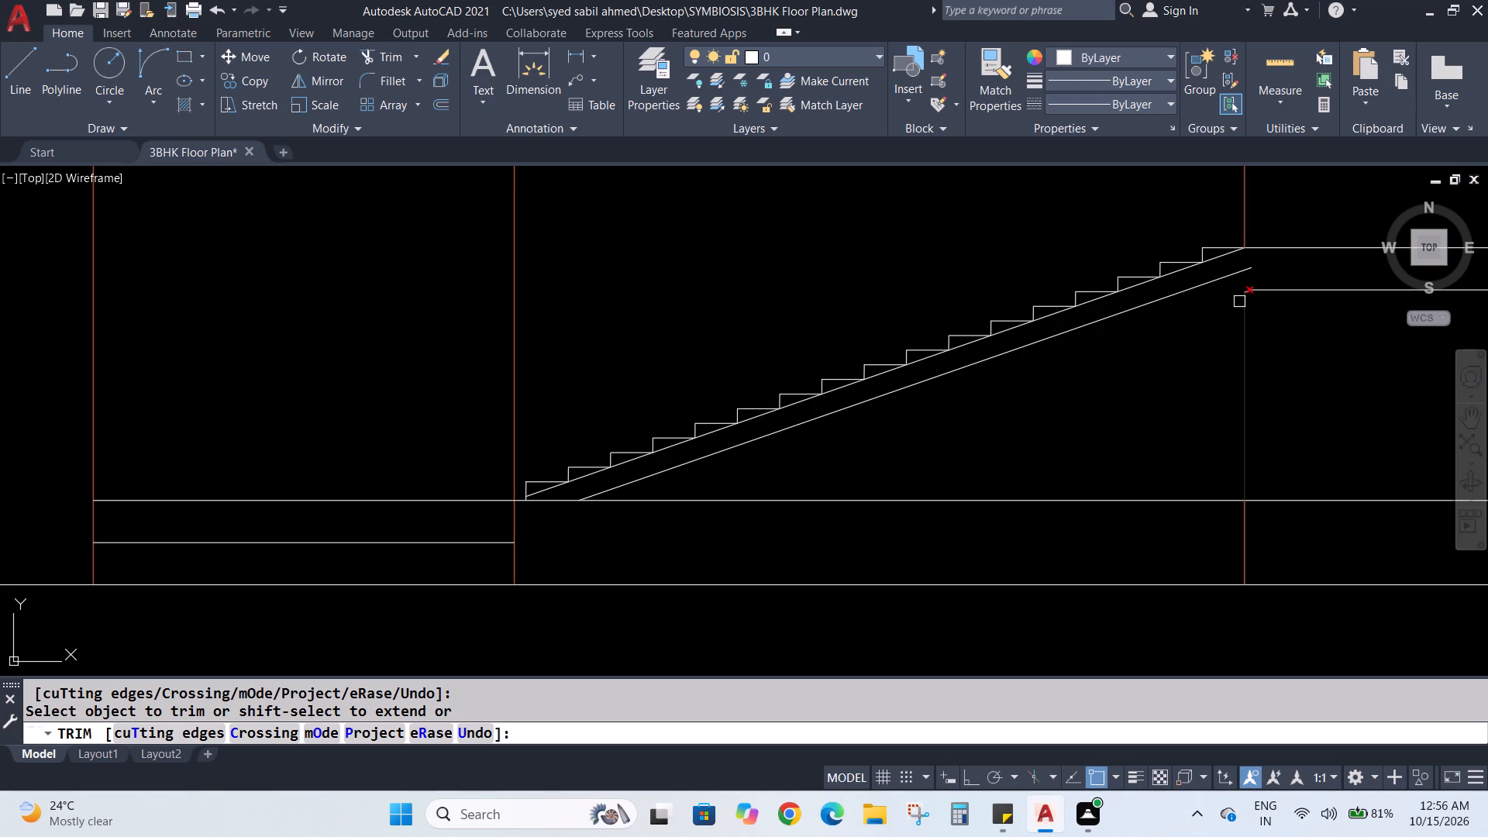
scroll(1245, 303, "up", 3)
left_click(1251, 253)
scroll(1193, 367, "down", 3)
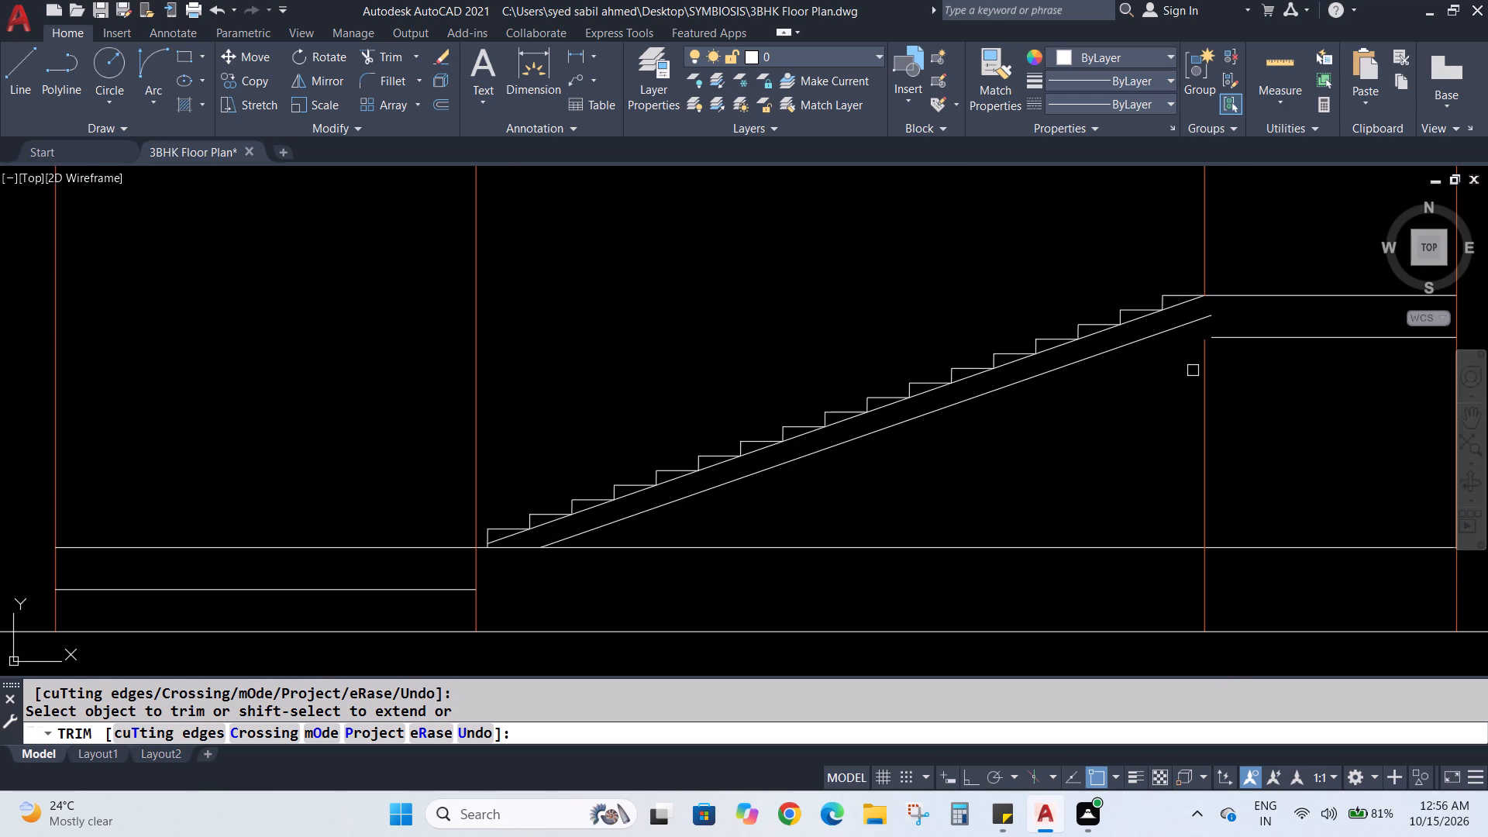
key("Escape")
key("Escape")
Extend the lower landing's underside line to the flight's new underside line, and trim the flight underside past that corner.
type("ex")
key("Return")
left_click(1266, 336)
key("Escape")
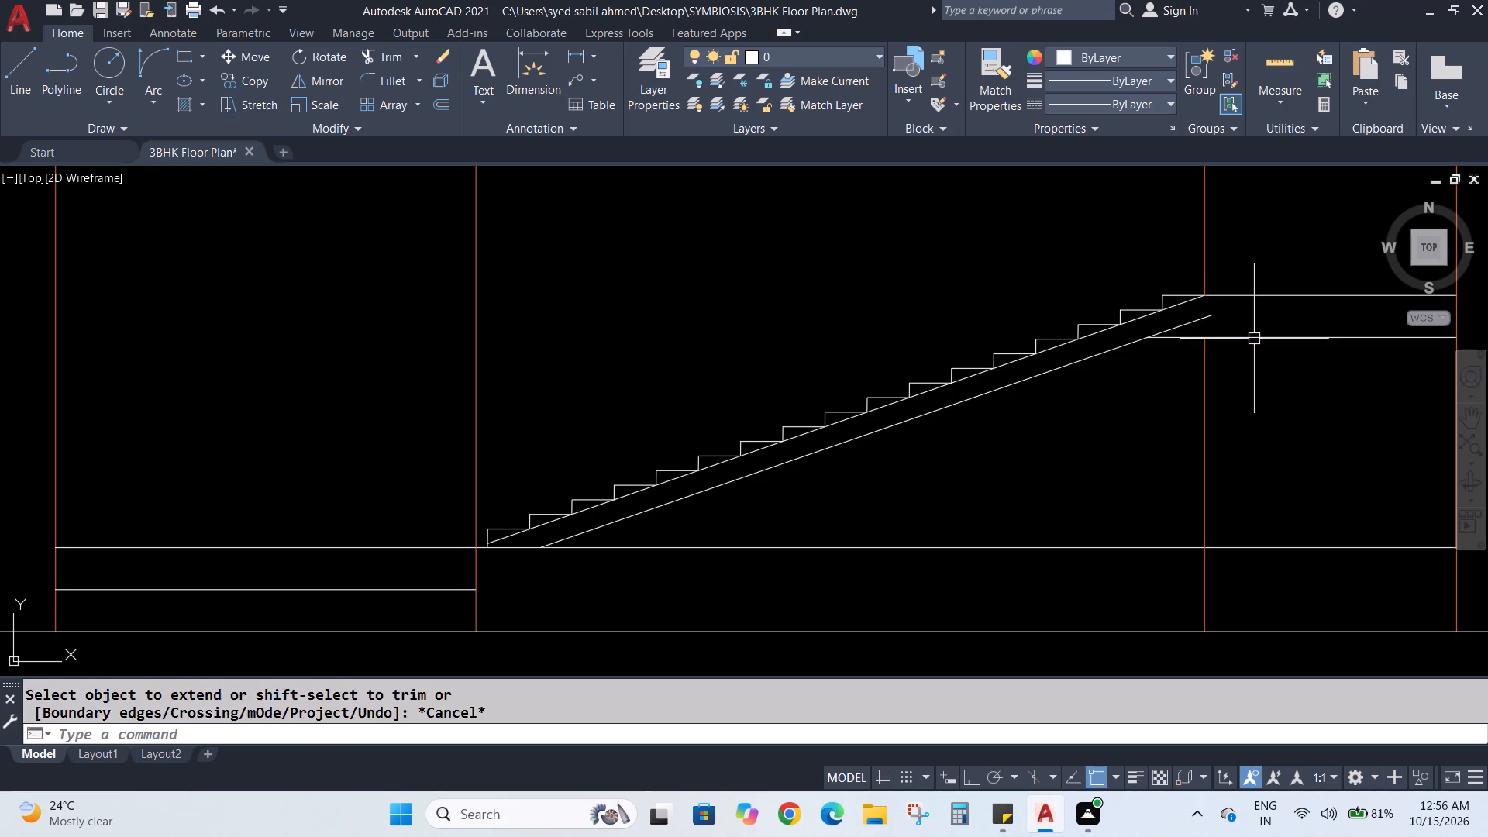
key("Escape")
type("tr")
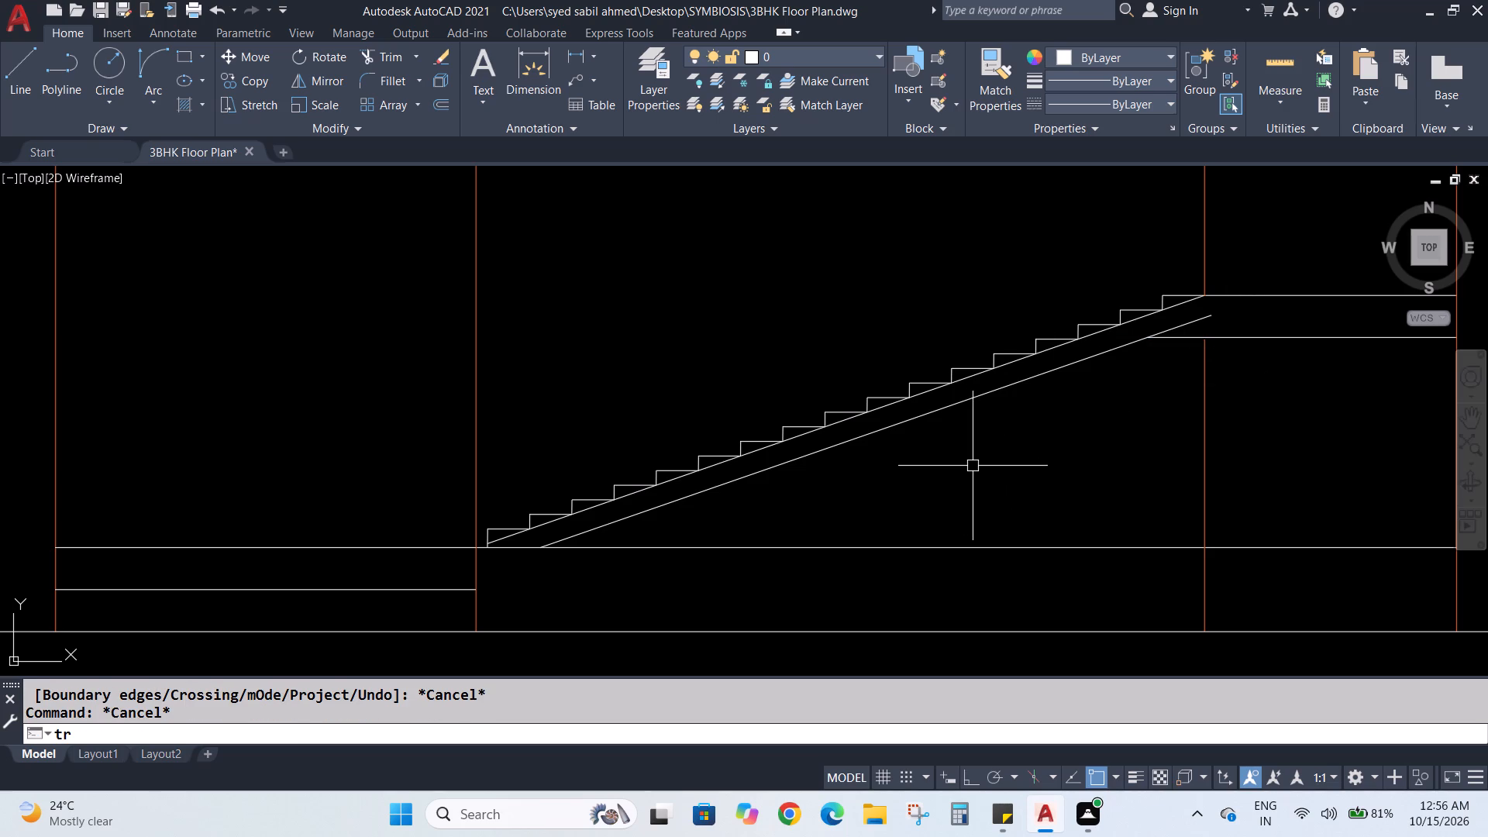
key("Return")
left_click(1183, 327)
scroll(1114, 362, "down", 1)
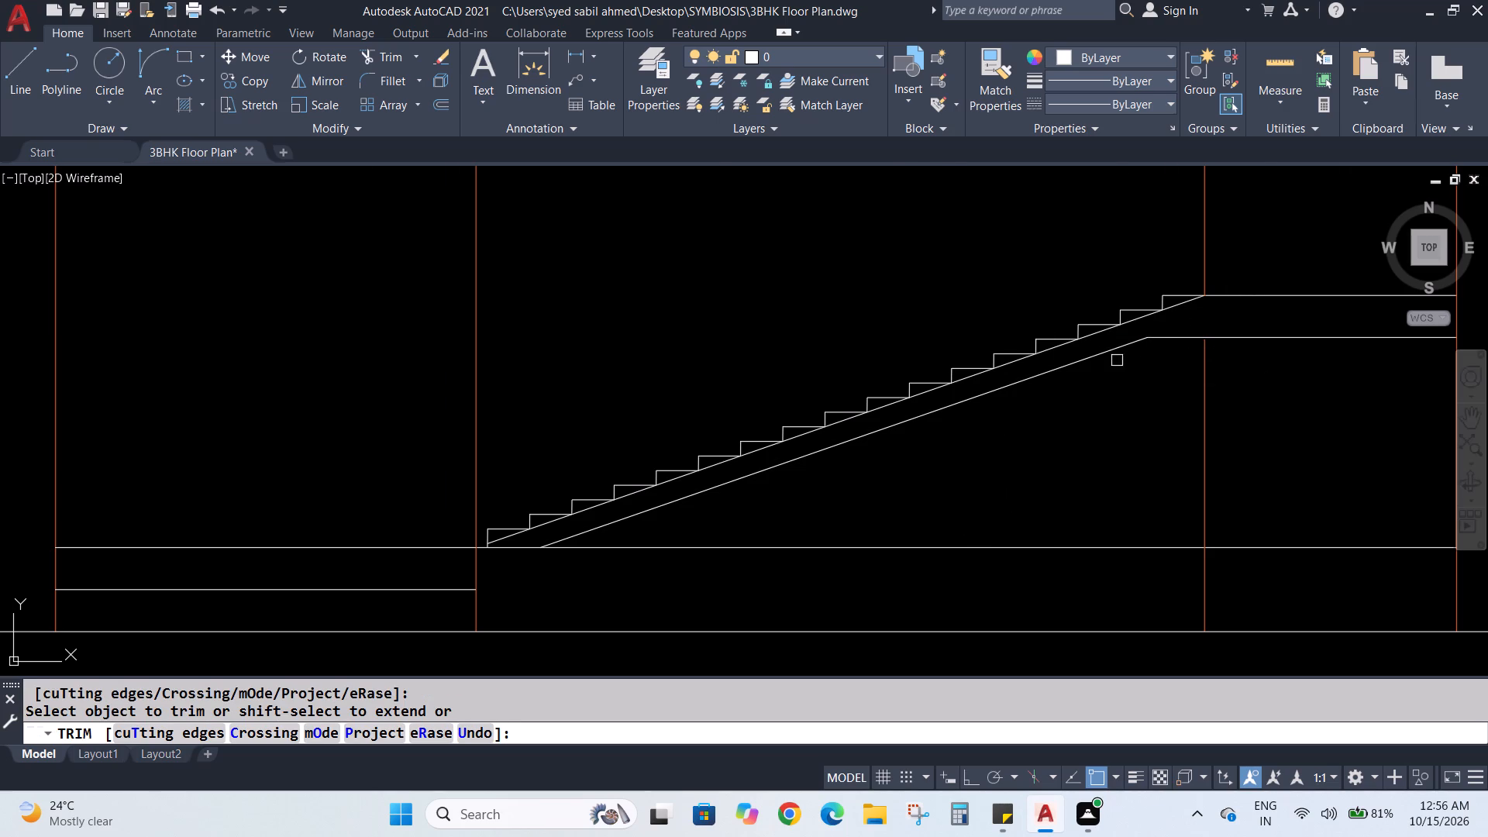
scroll(1112, 364, "down", 1)
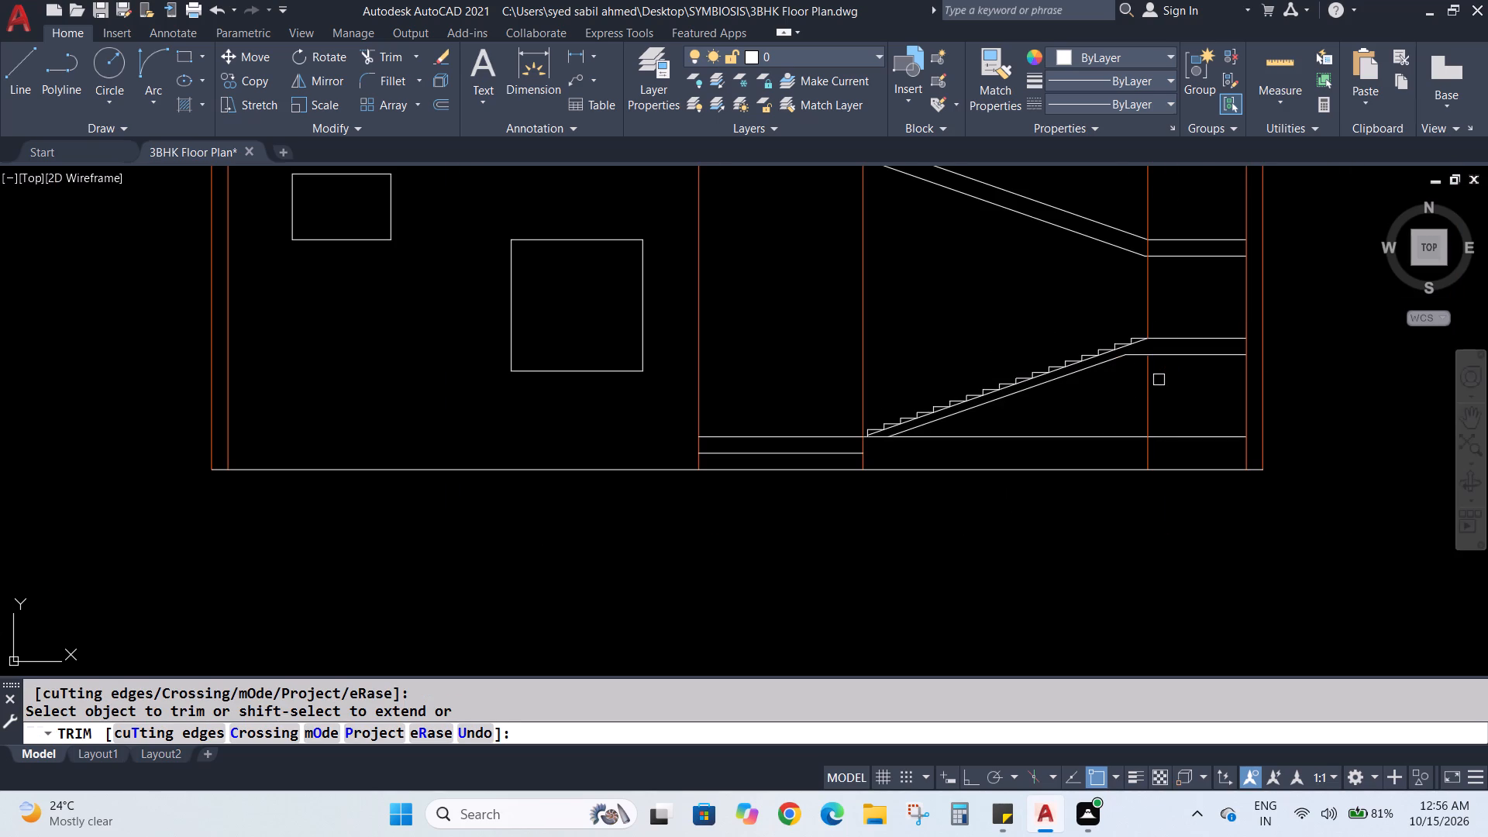
scroll(1005, 390, "up", 2)
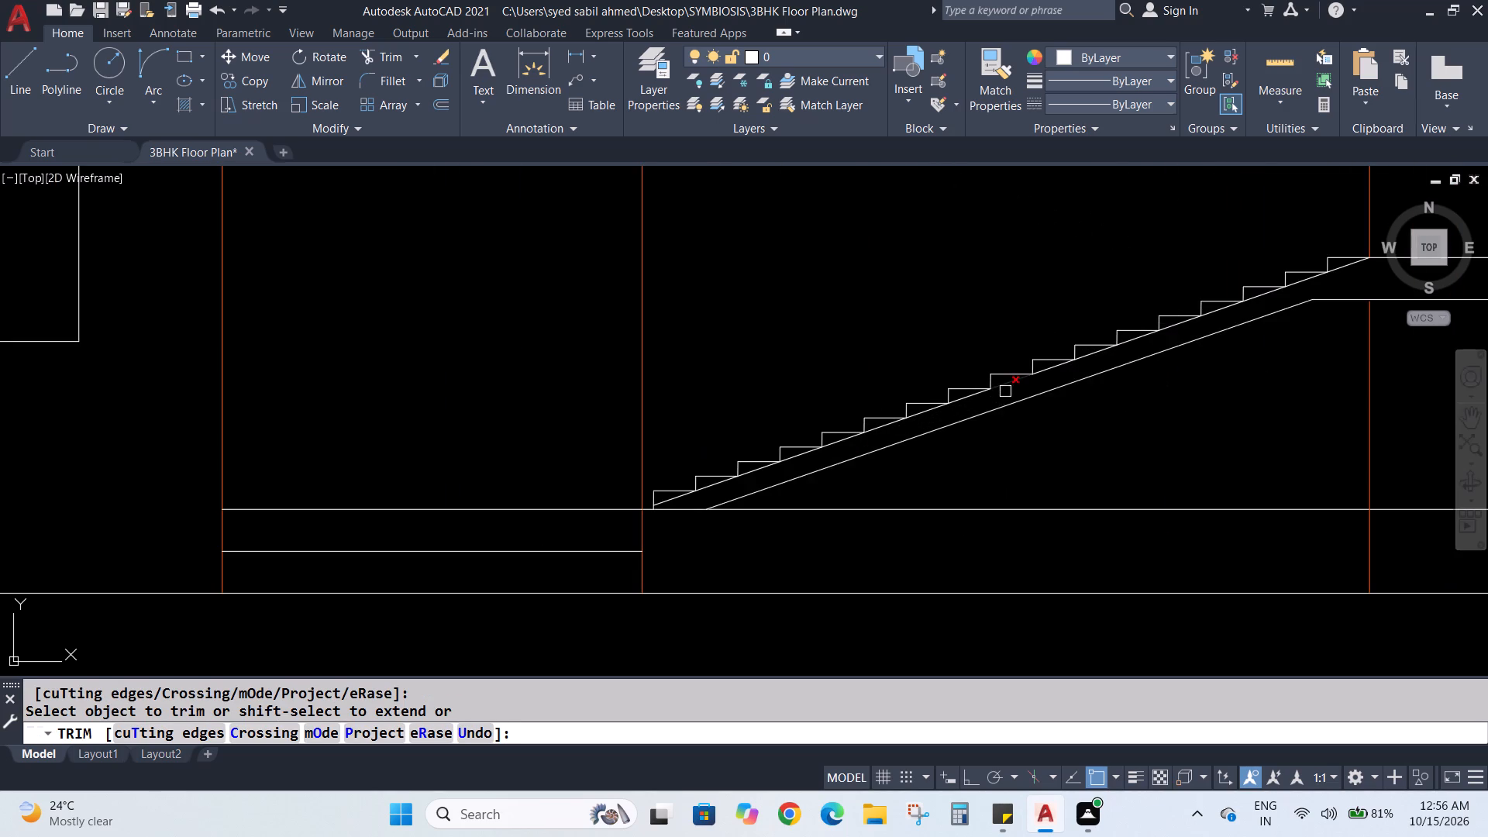
key("Escape")
Erase the lower flight's sloping top line beneath the treads and risers.
left_click(967, 401)
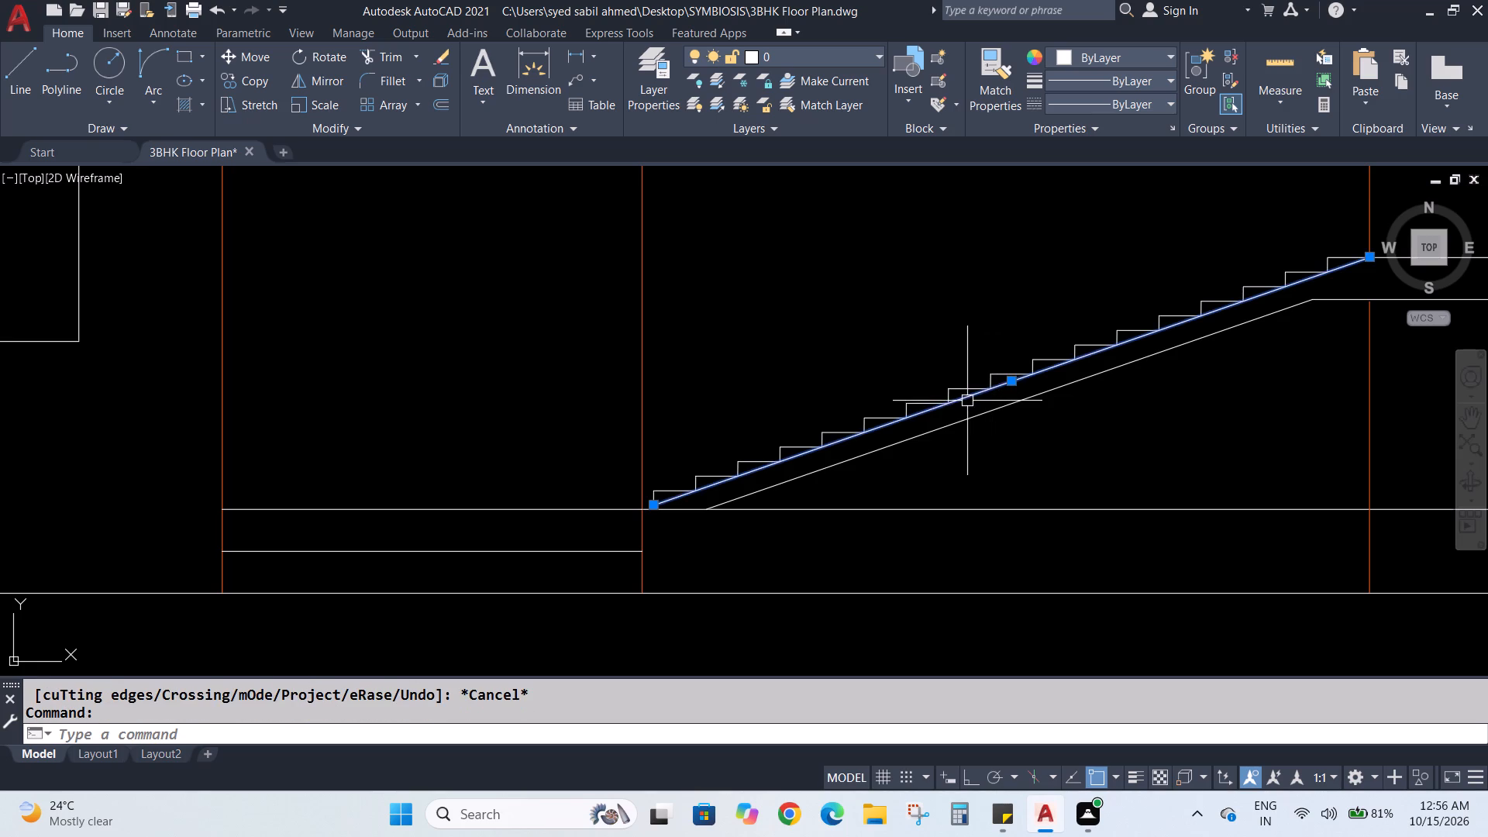
key("Delete")
scroll(1069, 477, "down", 1)
scroll(1131, 446, "down", 1)
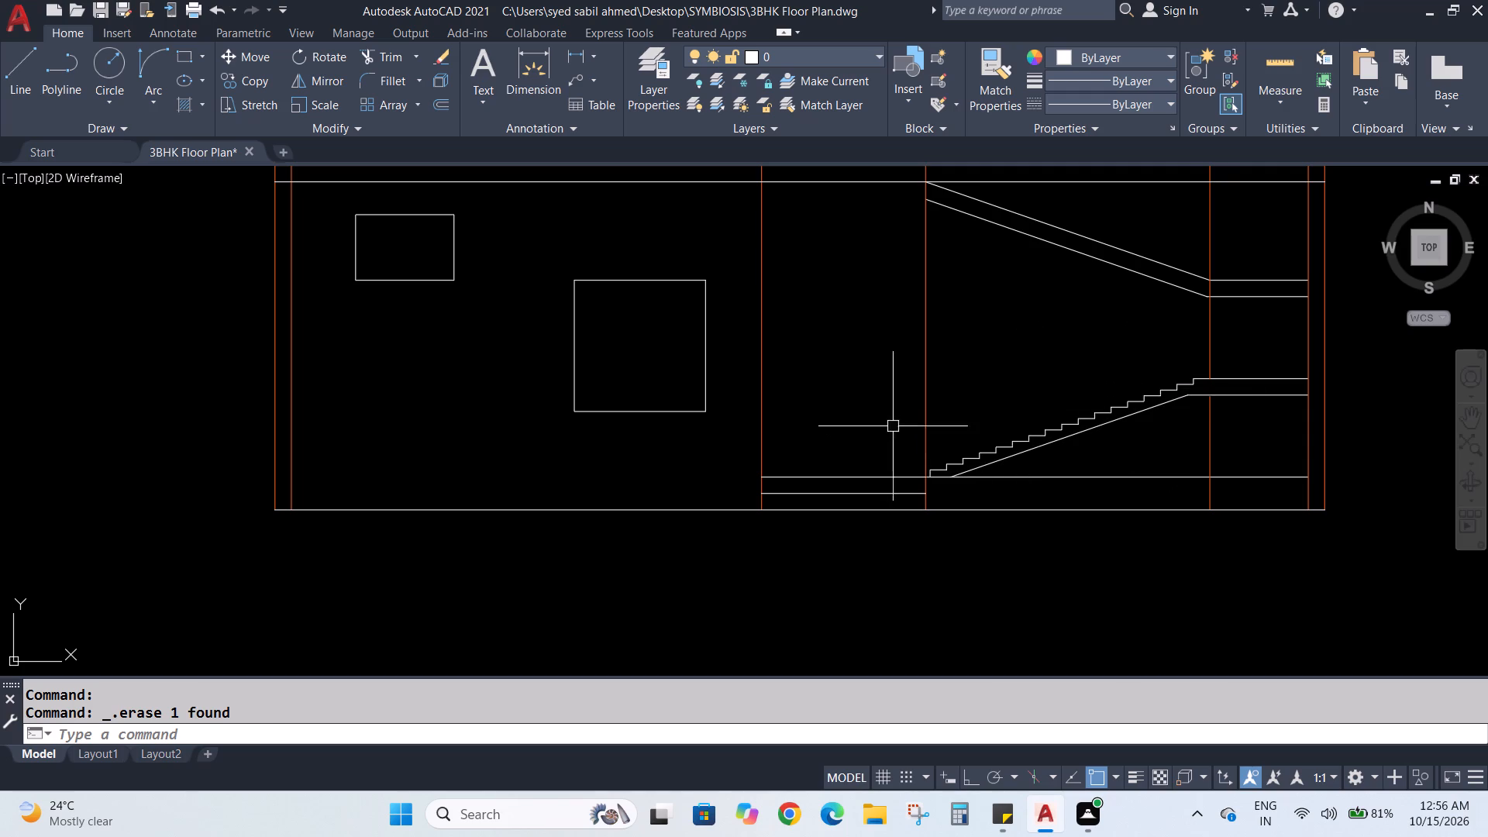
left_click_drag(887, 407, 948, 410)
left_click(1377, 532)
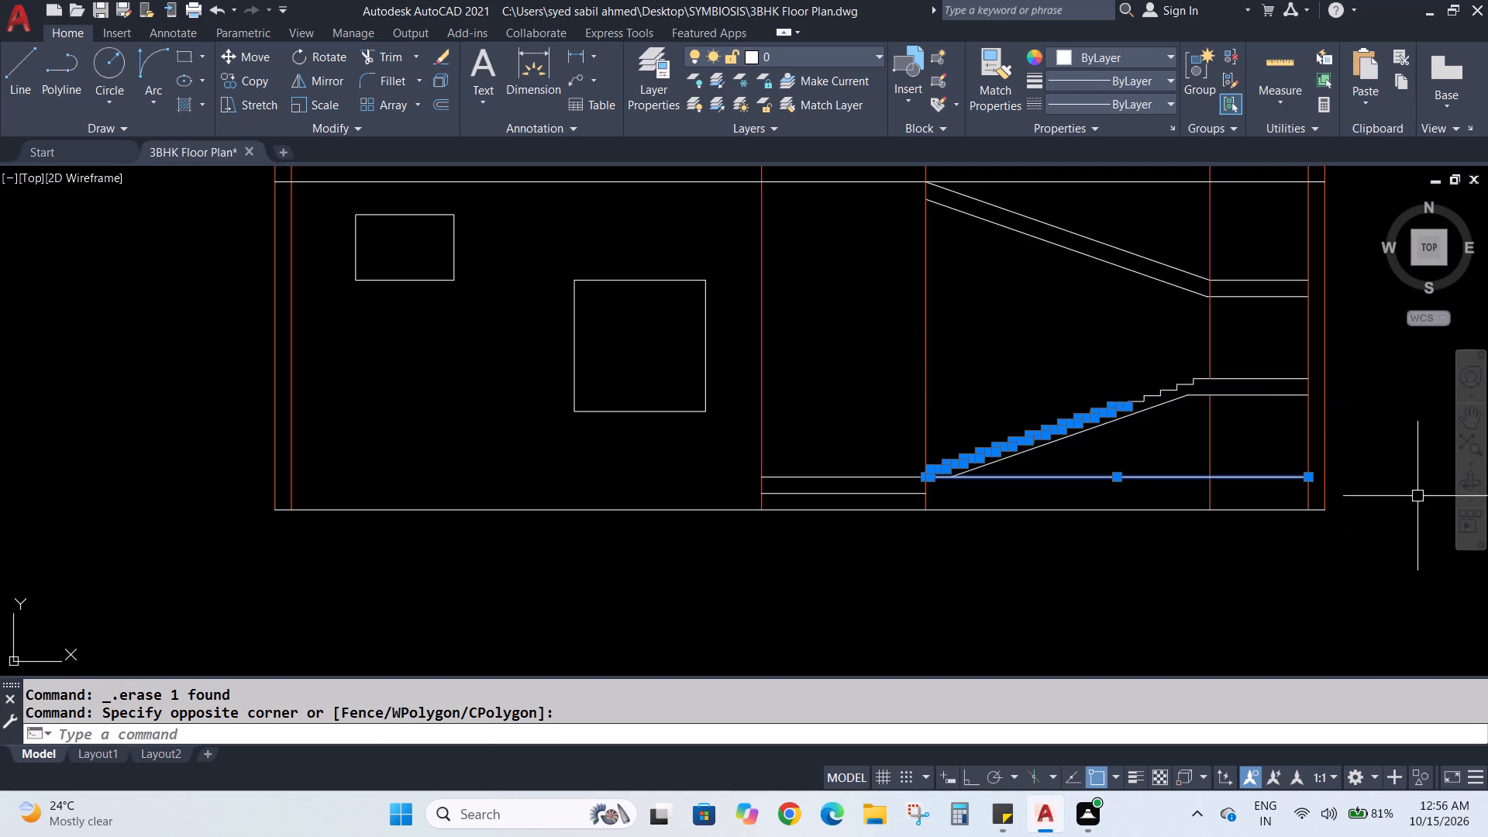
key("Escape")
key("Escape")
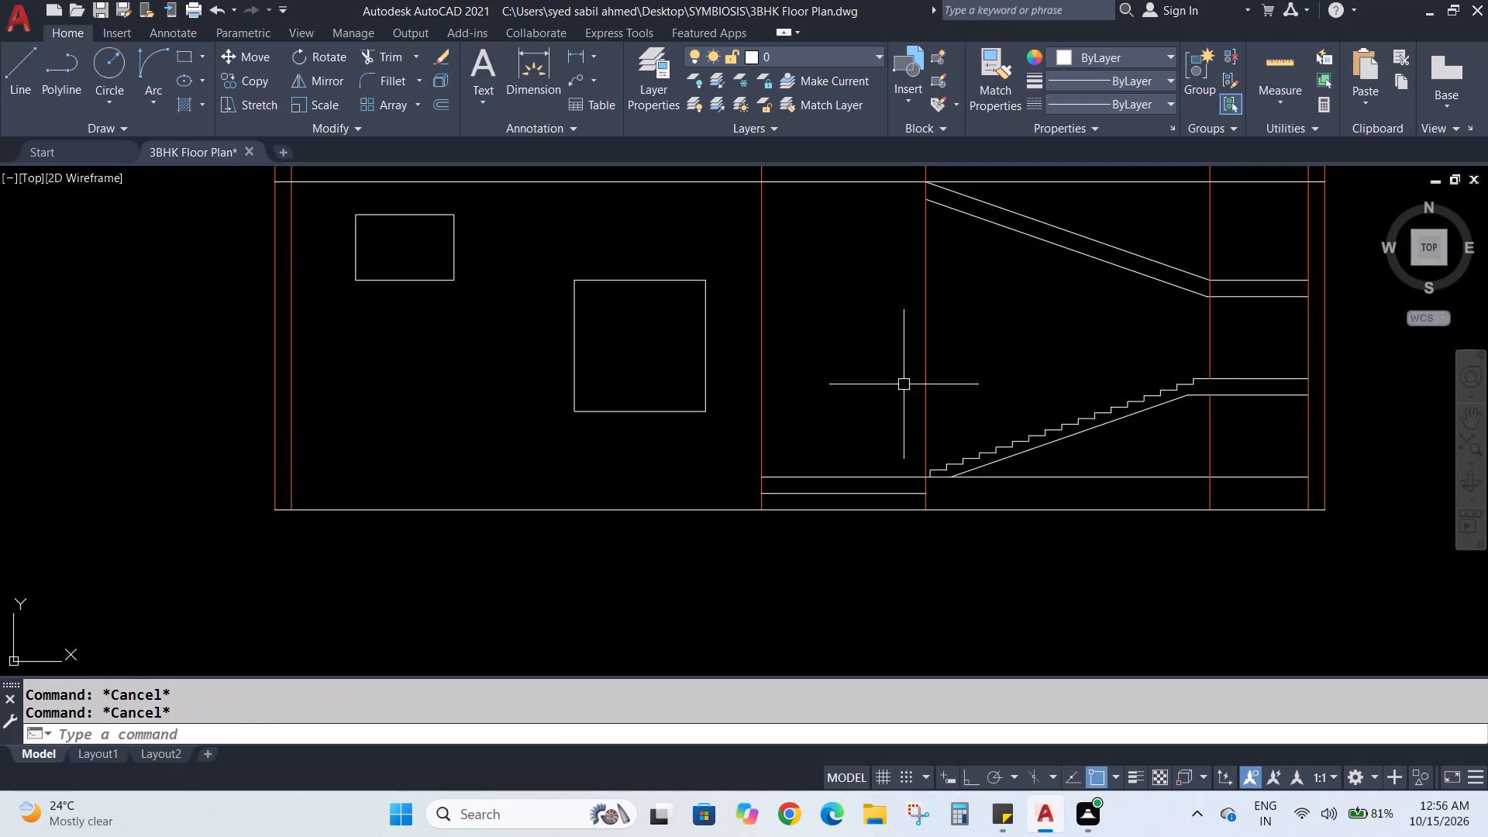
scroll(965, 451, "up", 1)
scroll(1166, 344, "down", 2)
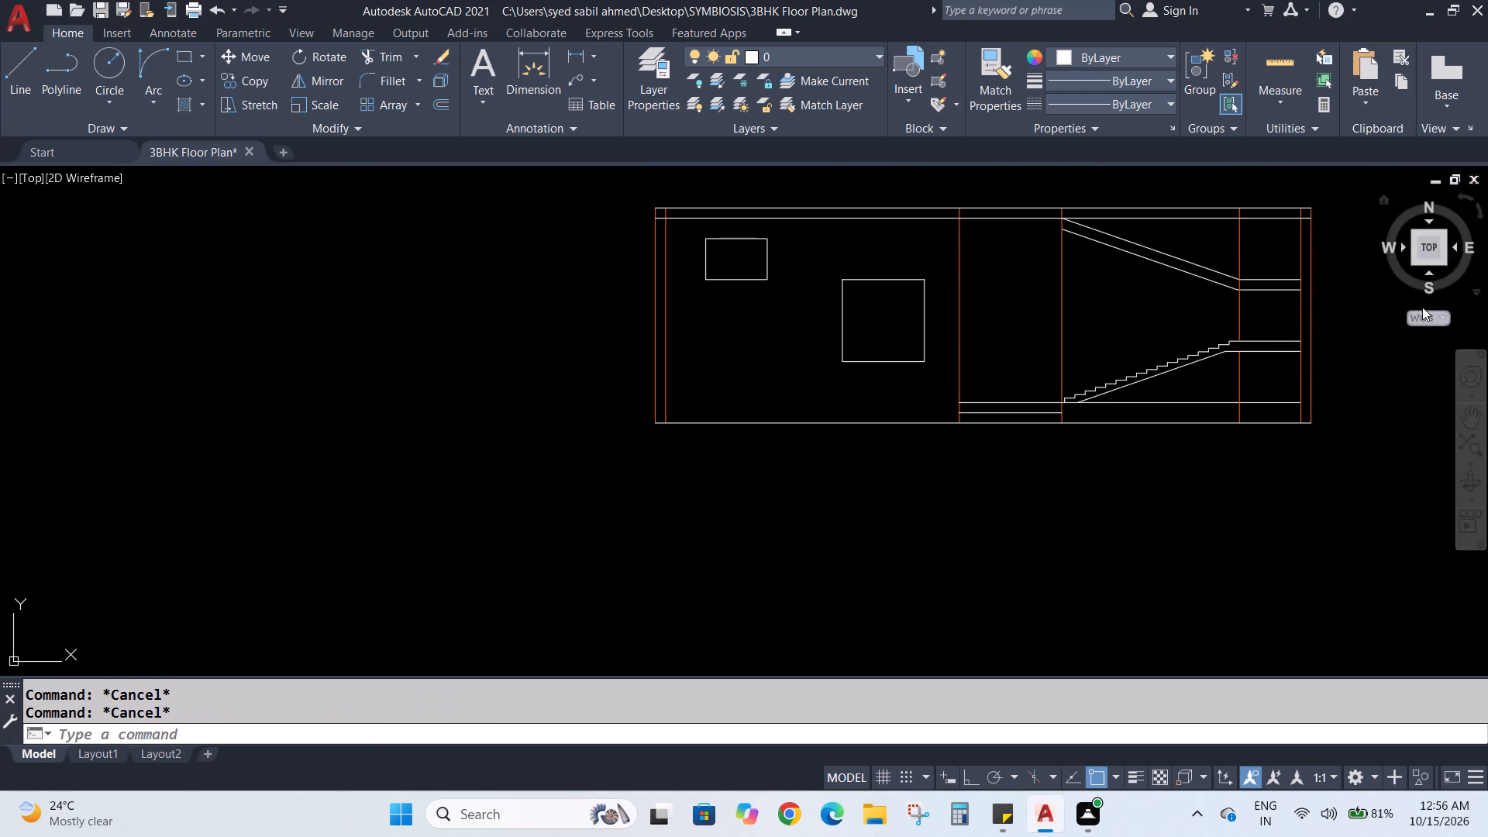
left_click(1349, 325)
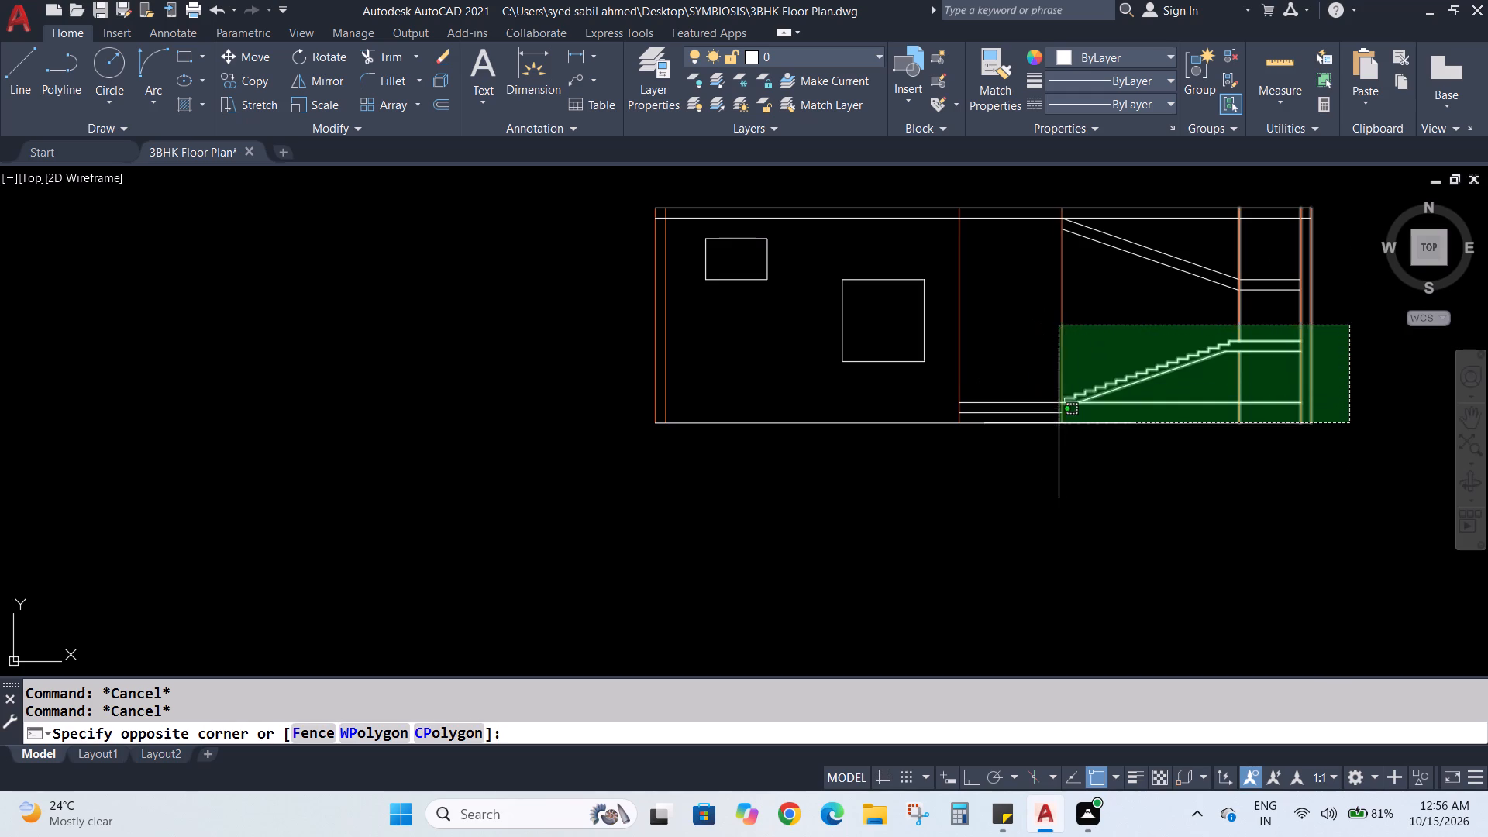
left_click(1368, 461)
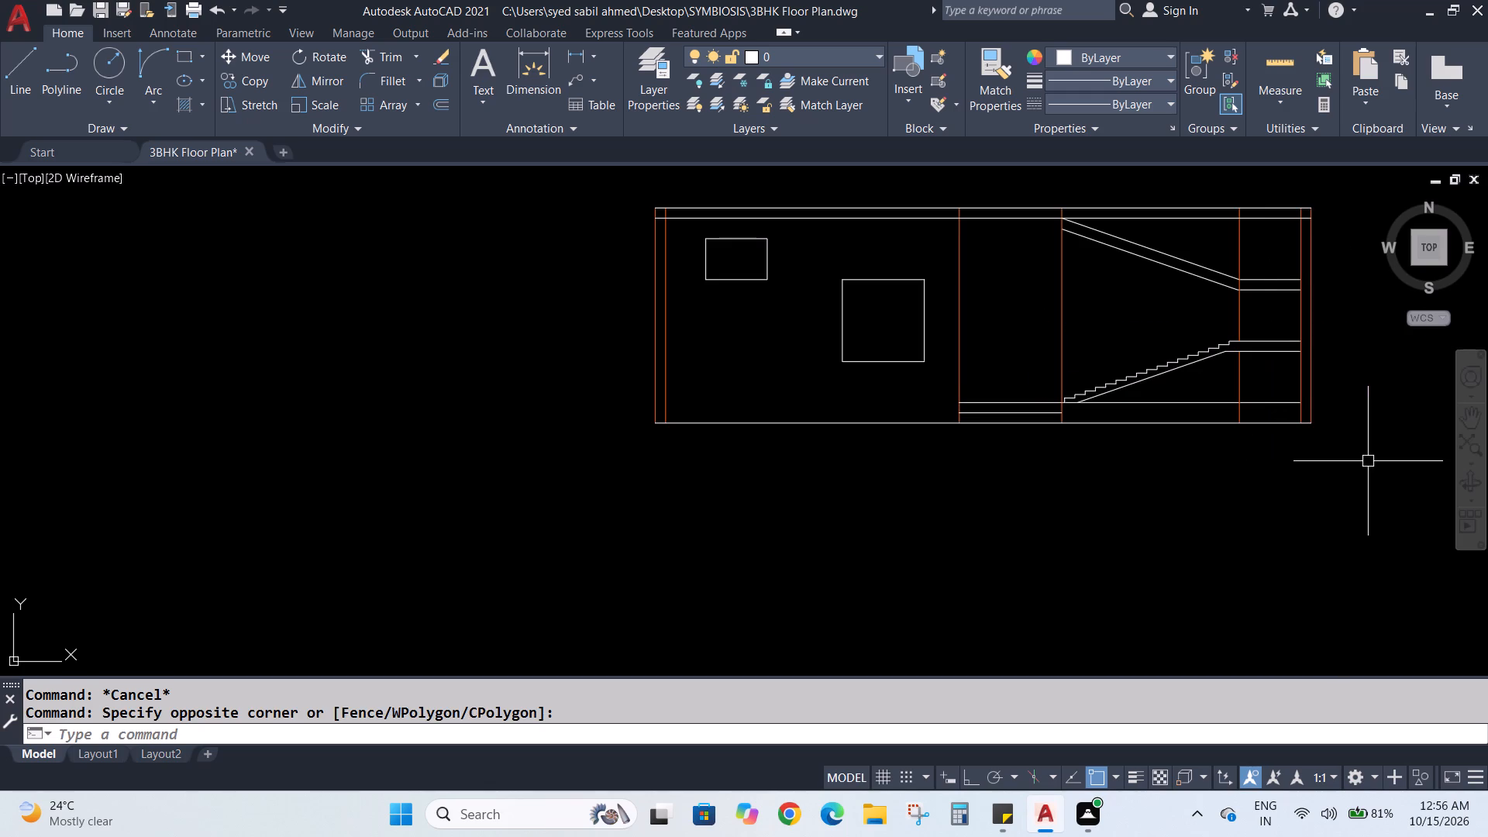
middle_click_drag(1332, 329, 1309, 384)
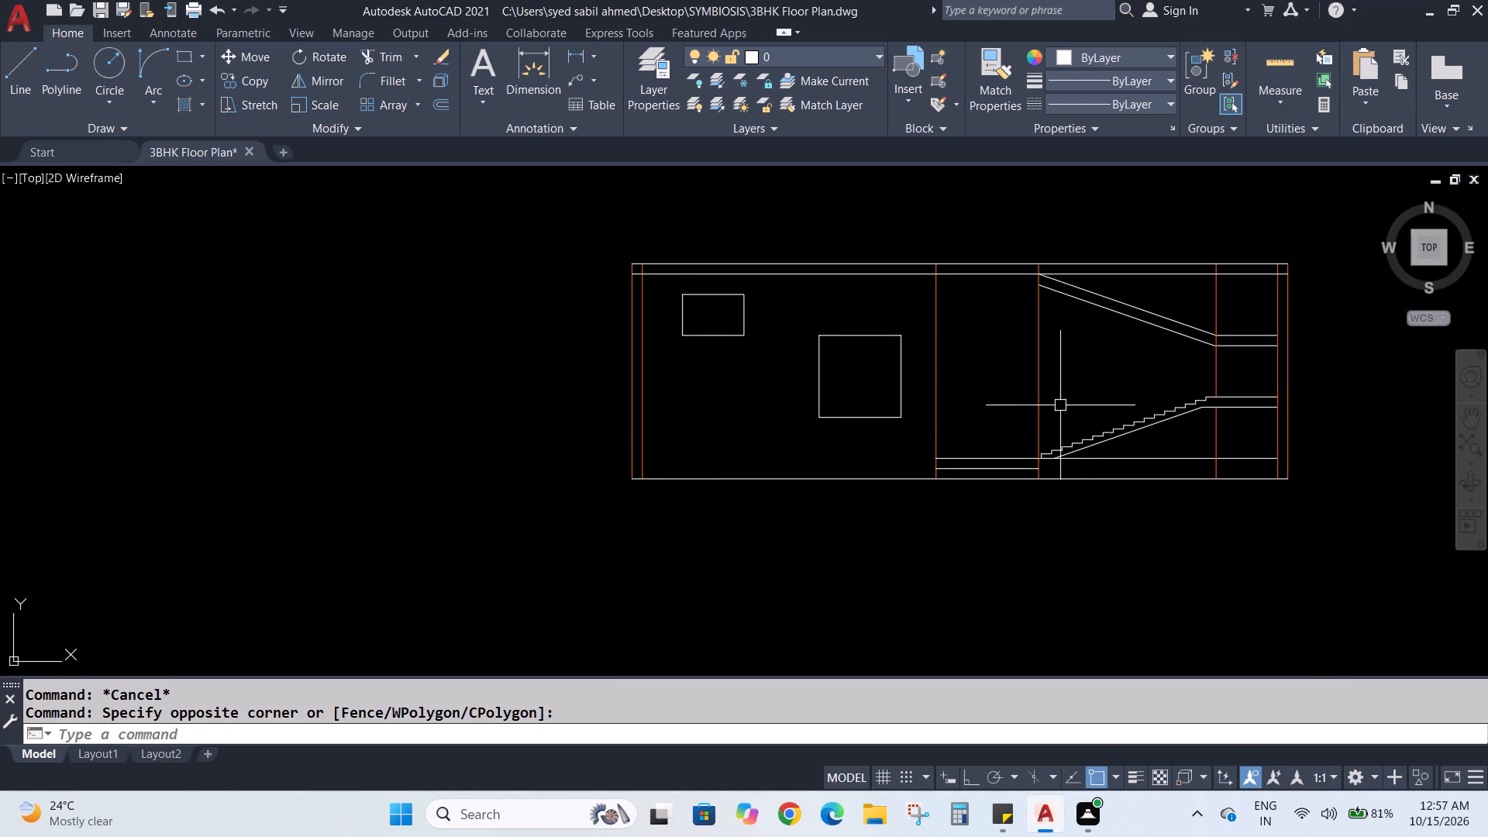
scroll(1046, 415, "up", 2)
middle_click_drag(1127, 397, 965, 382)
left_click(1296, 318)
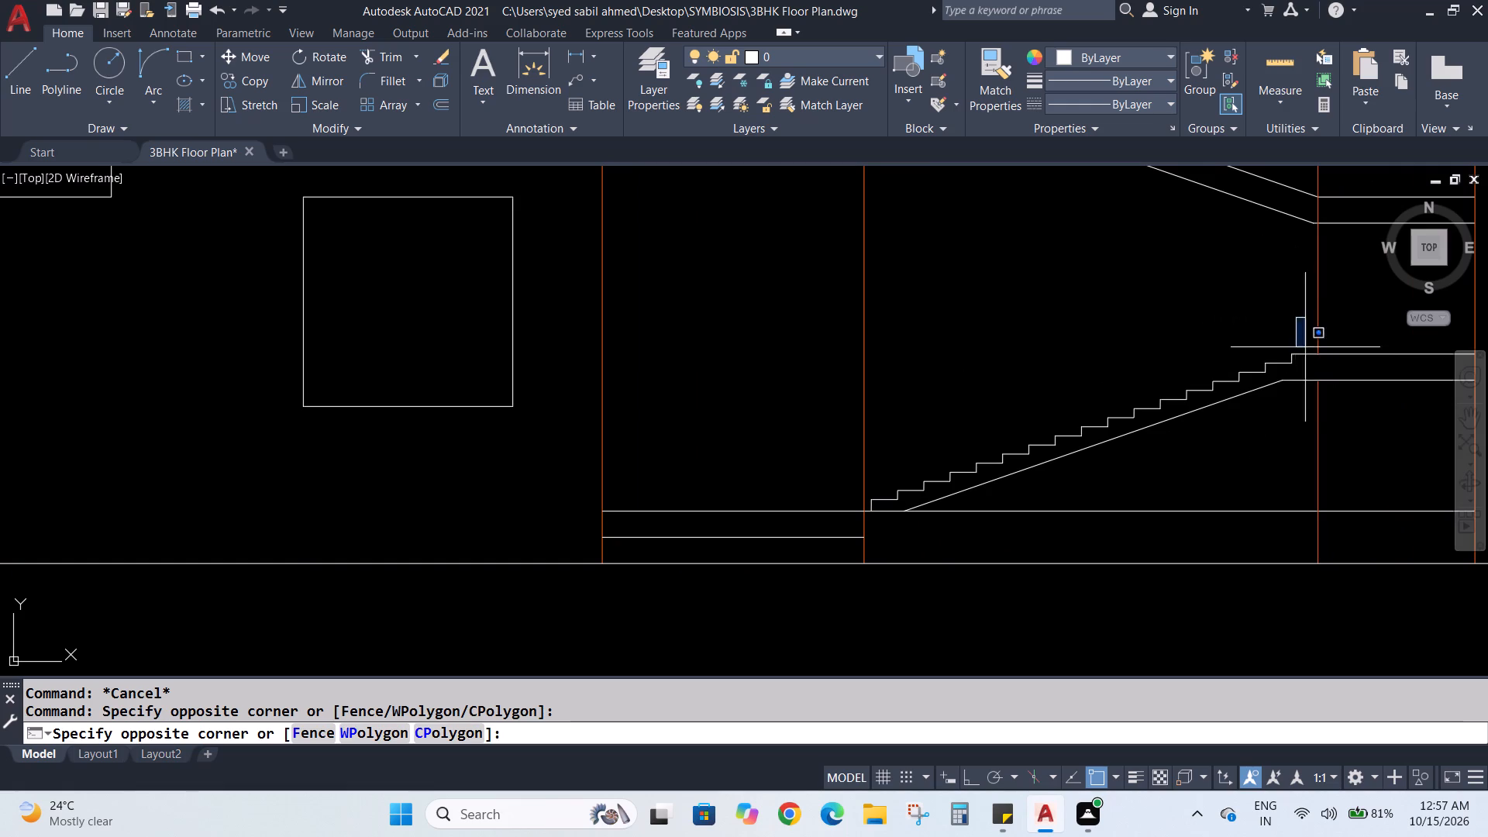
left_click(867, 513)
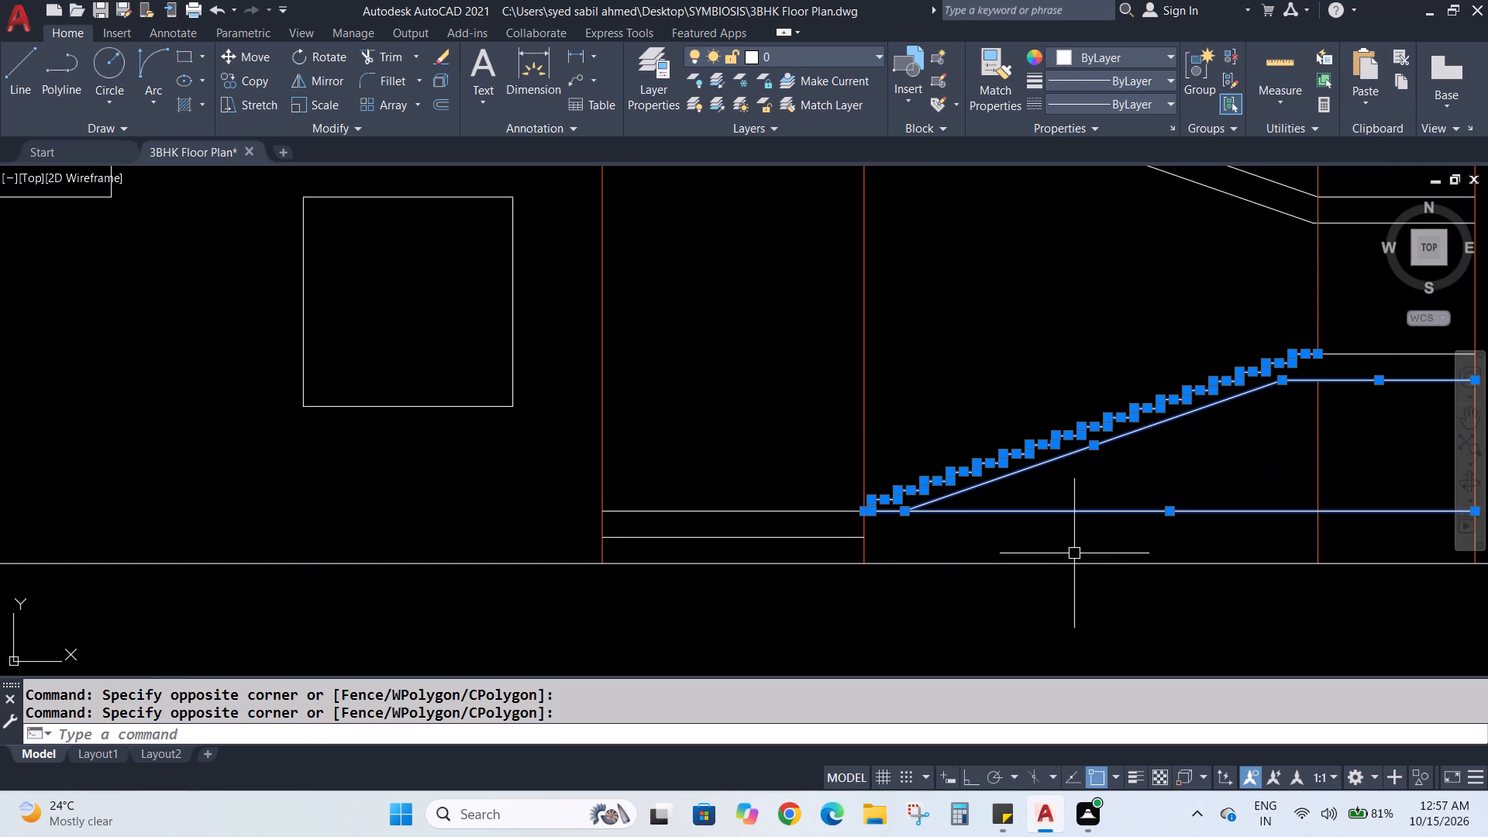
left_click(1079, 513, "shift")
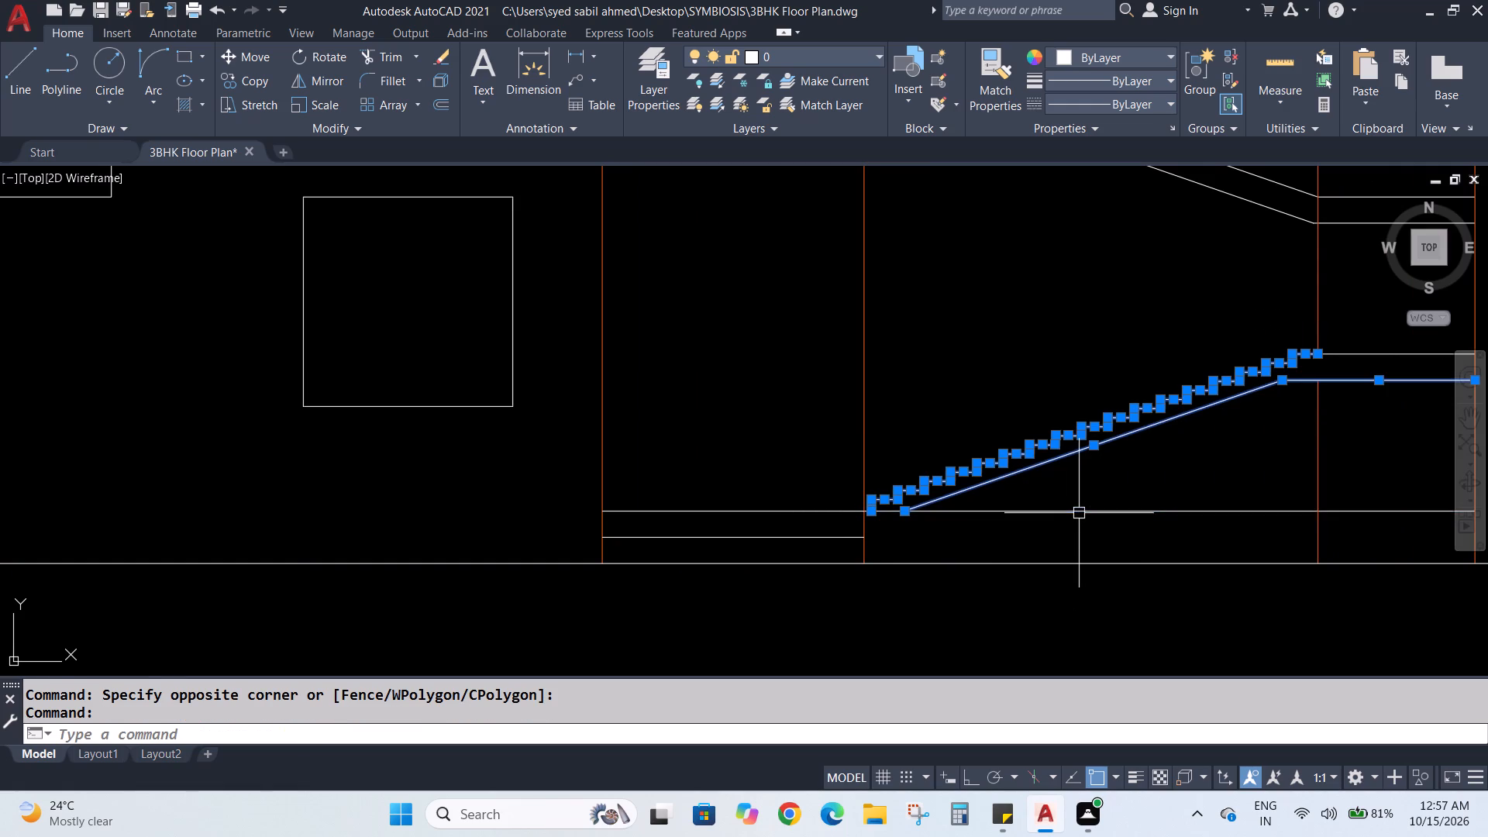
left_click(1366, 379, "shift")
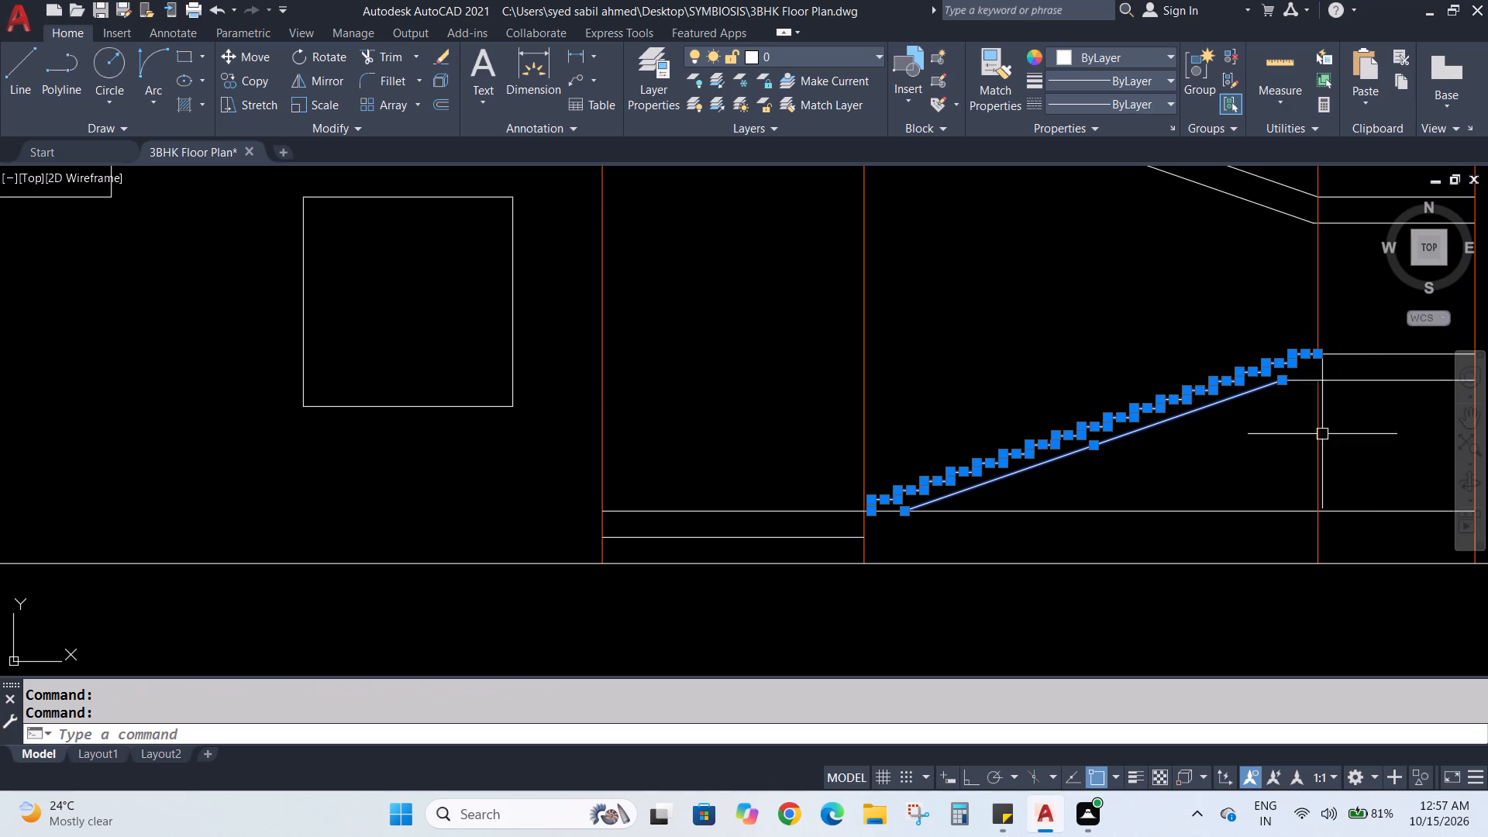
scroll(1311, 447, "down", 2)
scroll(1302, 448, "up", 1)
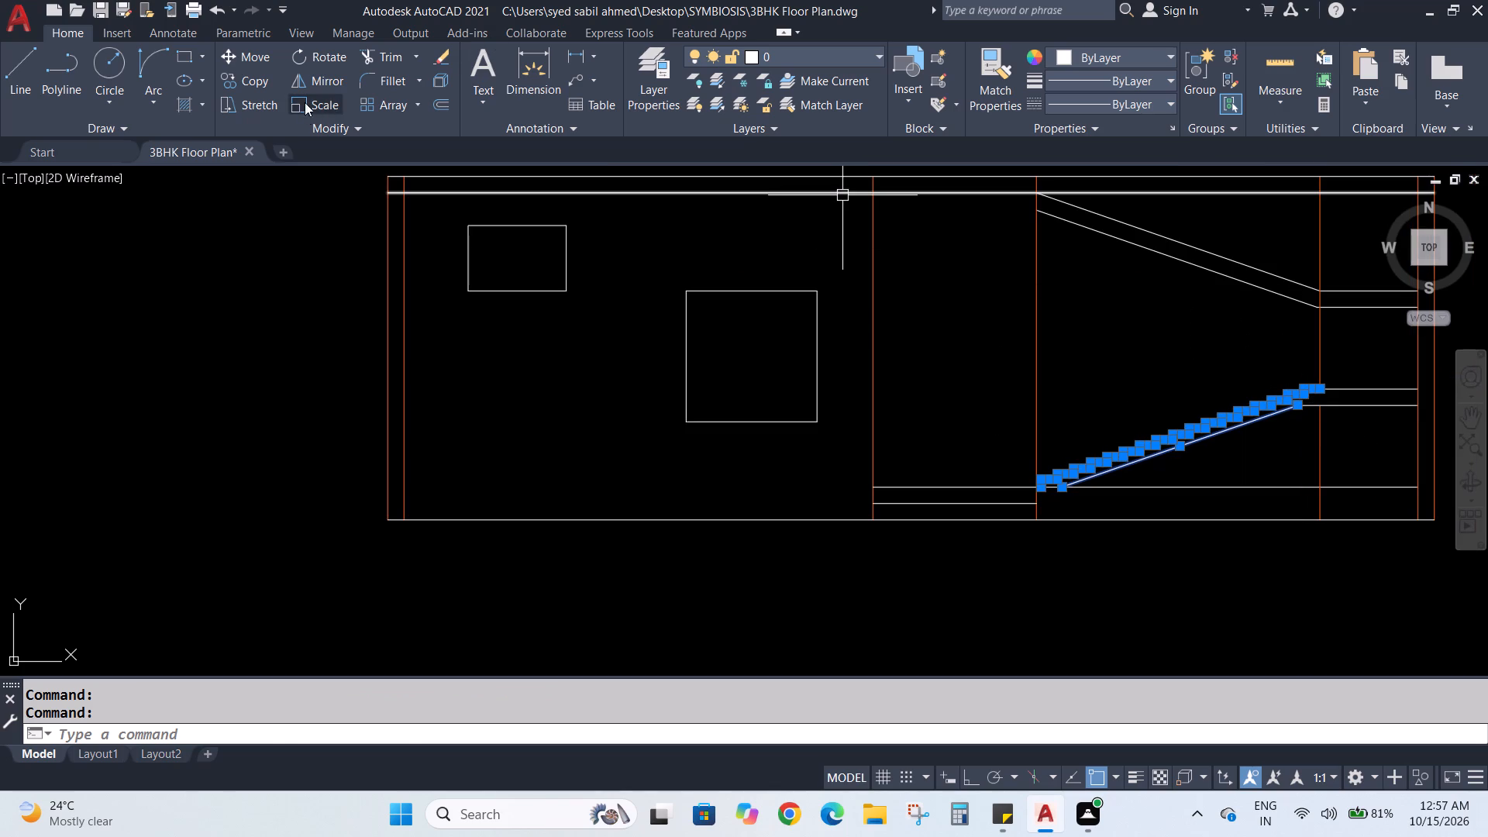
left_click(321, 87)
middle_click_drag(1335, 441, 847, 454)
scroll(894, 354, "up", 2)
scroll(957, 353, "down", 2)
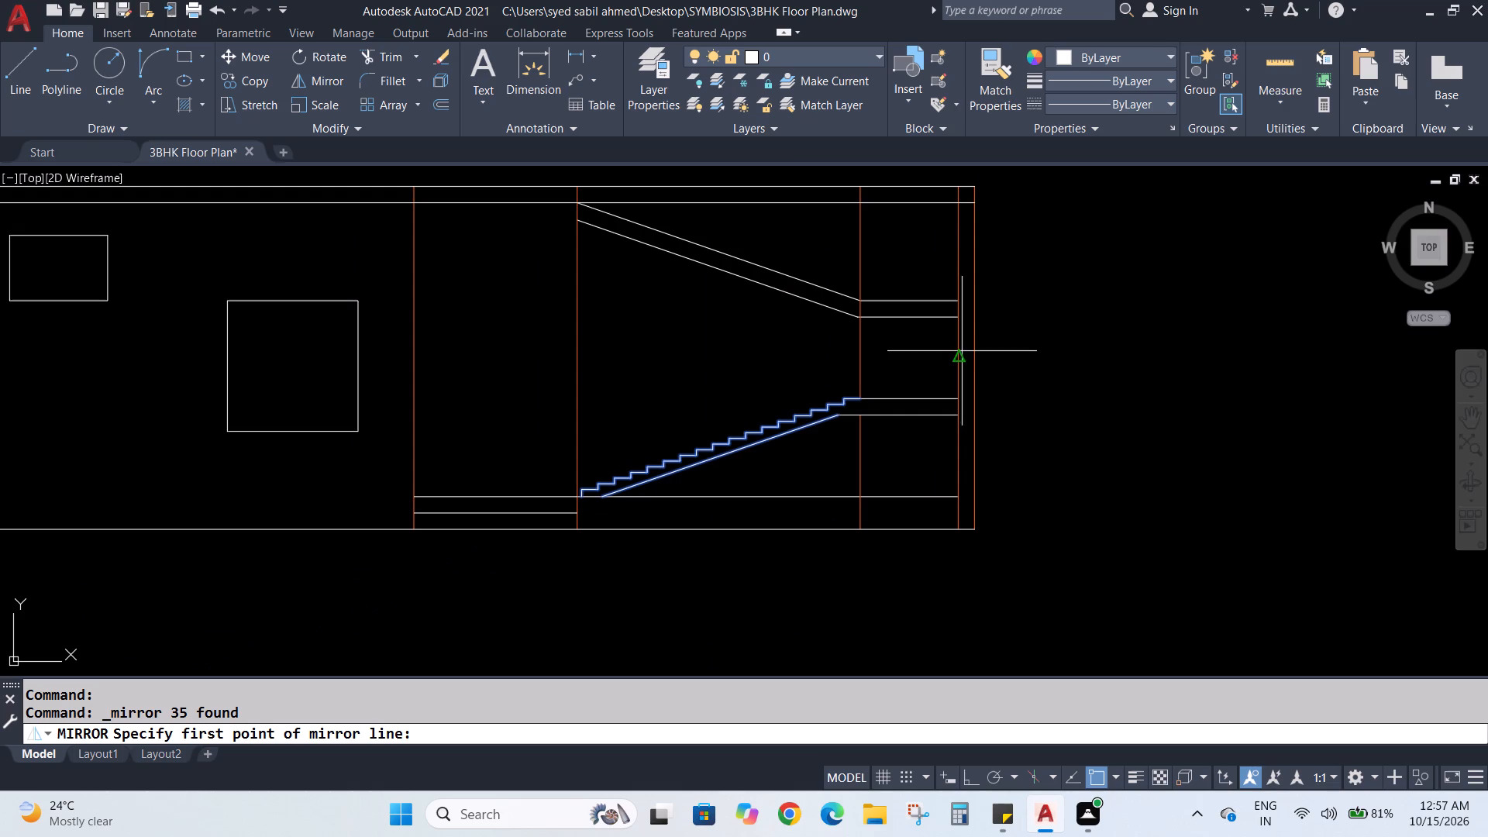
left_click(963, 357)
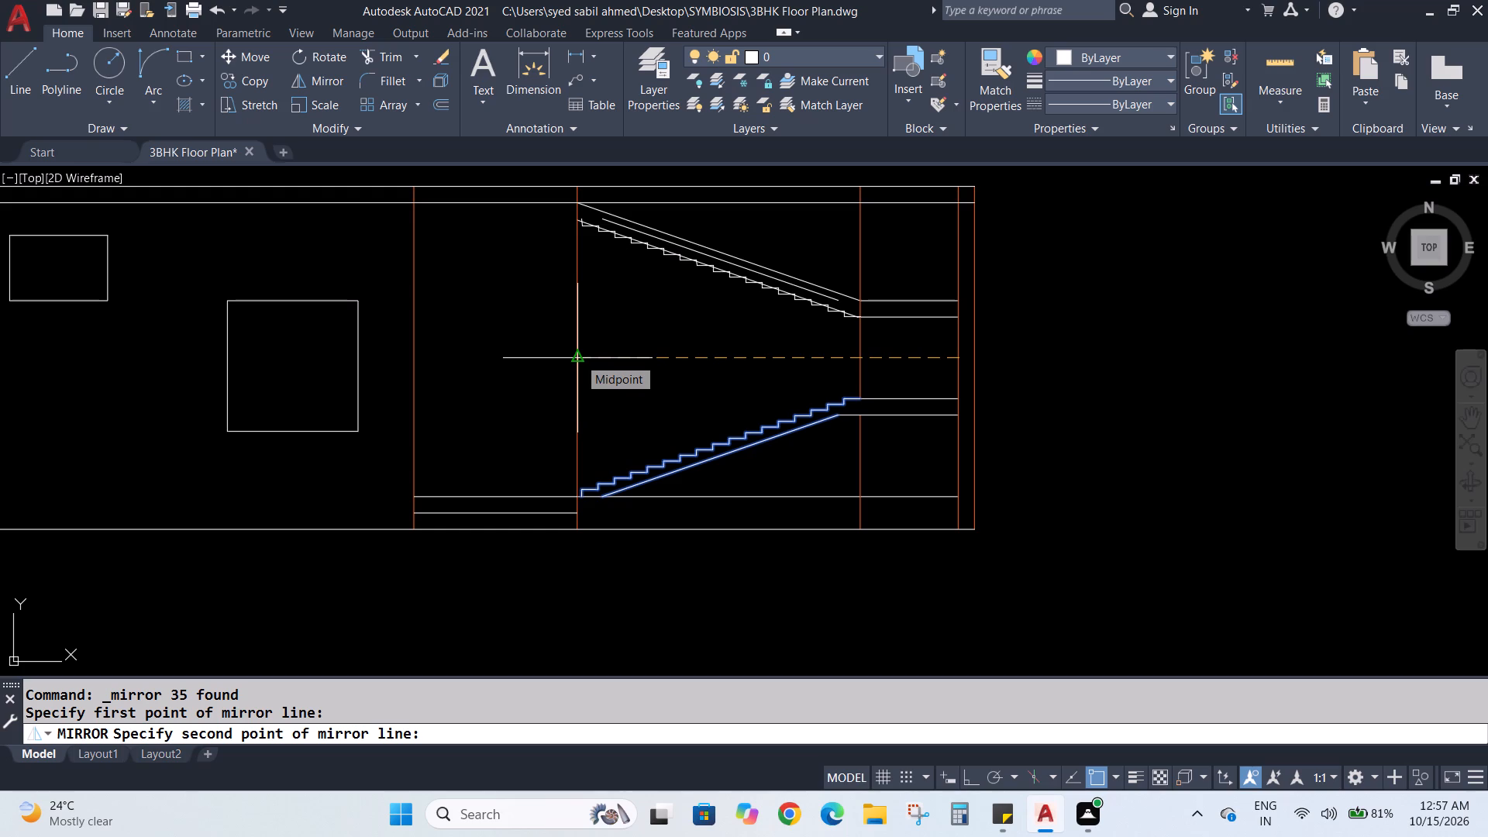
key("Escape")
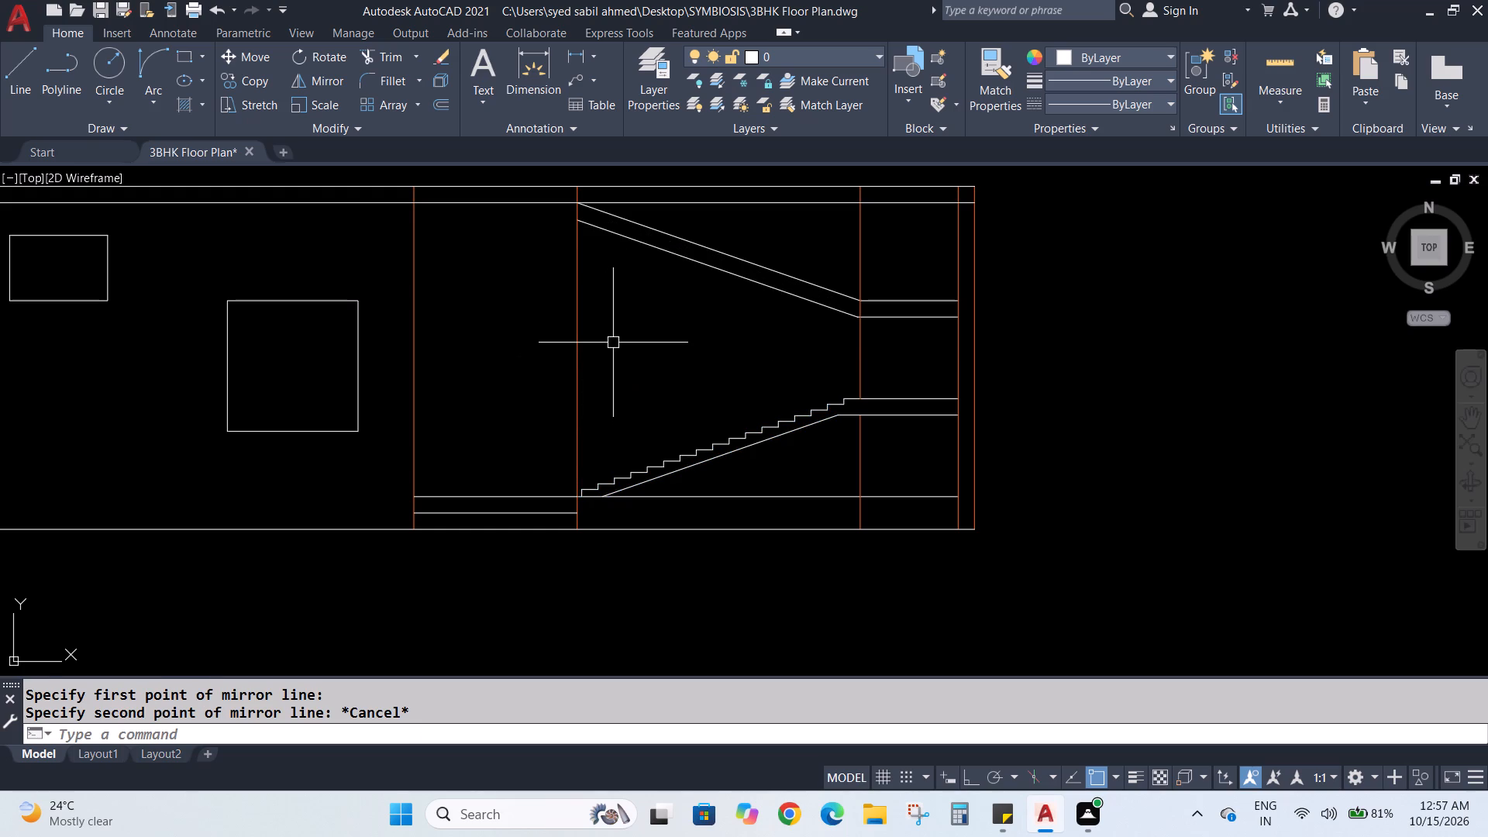
Extend the upper flight's sloping underside line up to the lower line of the roof slab.
middle_click_drag(753, 319, 735, 451)
scroll(752, 323, "up", 1)
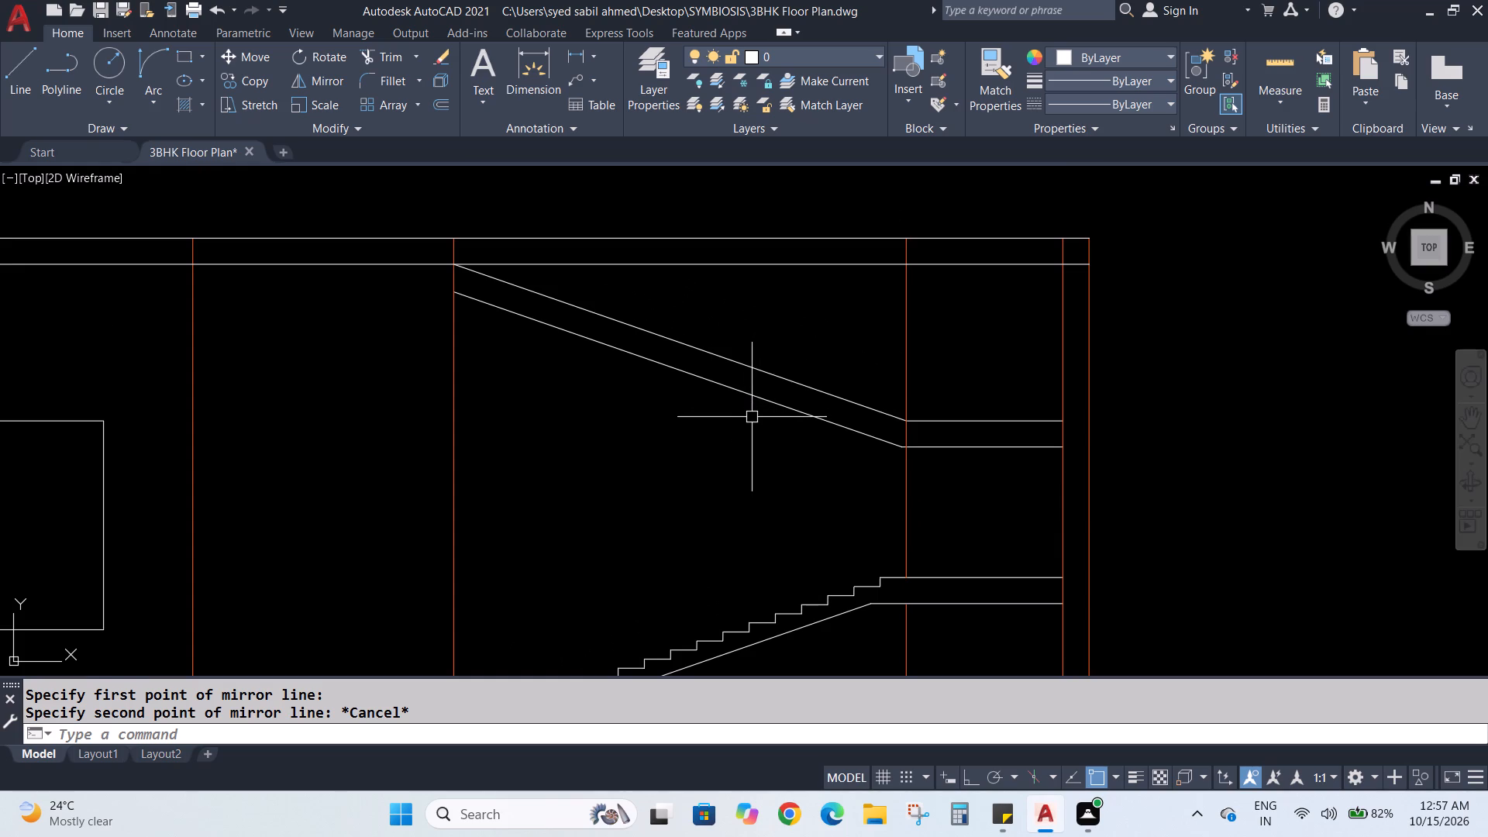
key("Escape")
key("r")
key("Escape")
key("e")
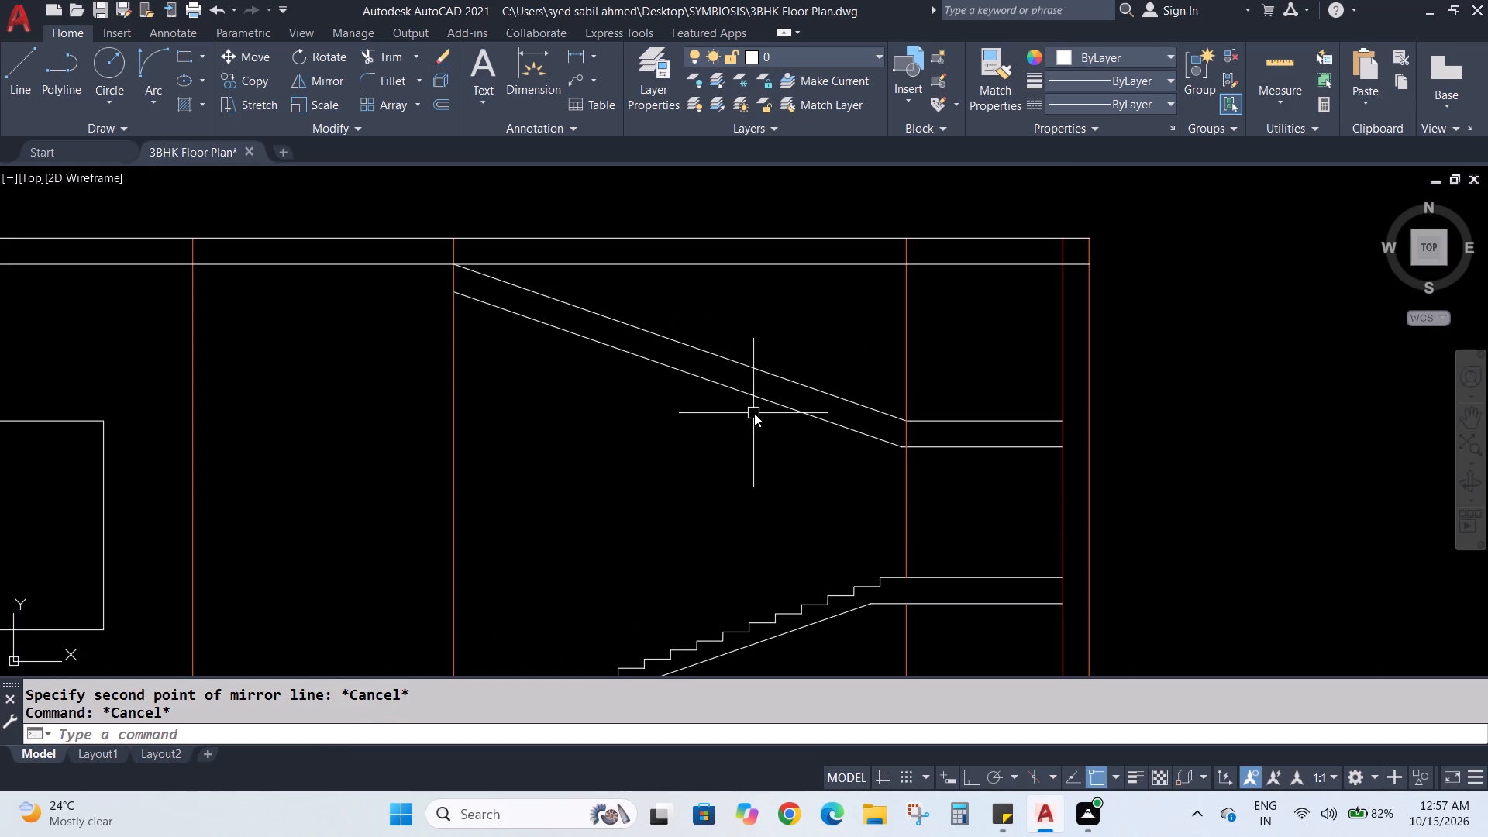
key("x")
key("Return")
left_click(505, 314)
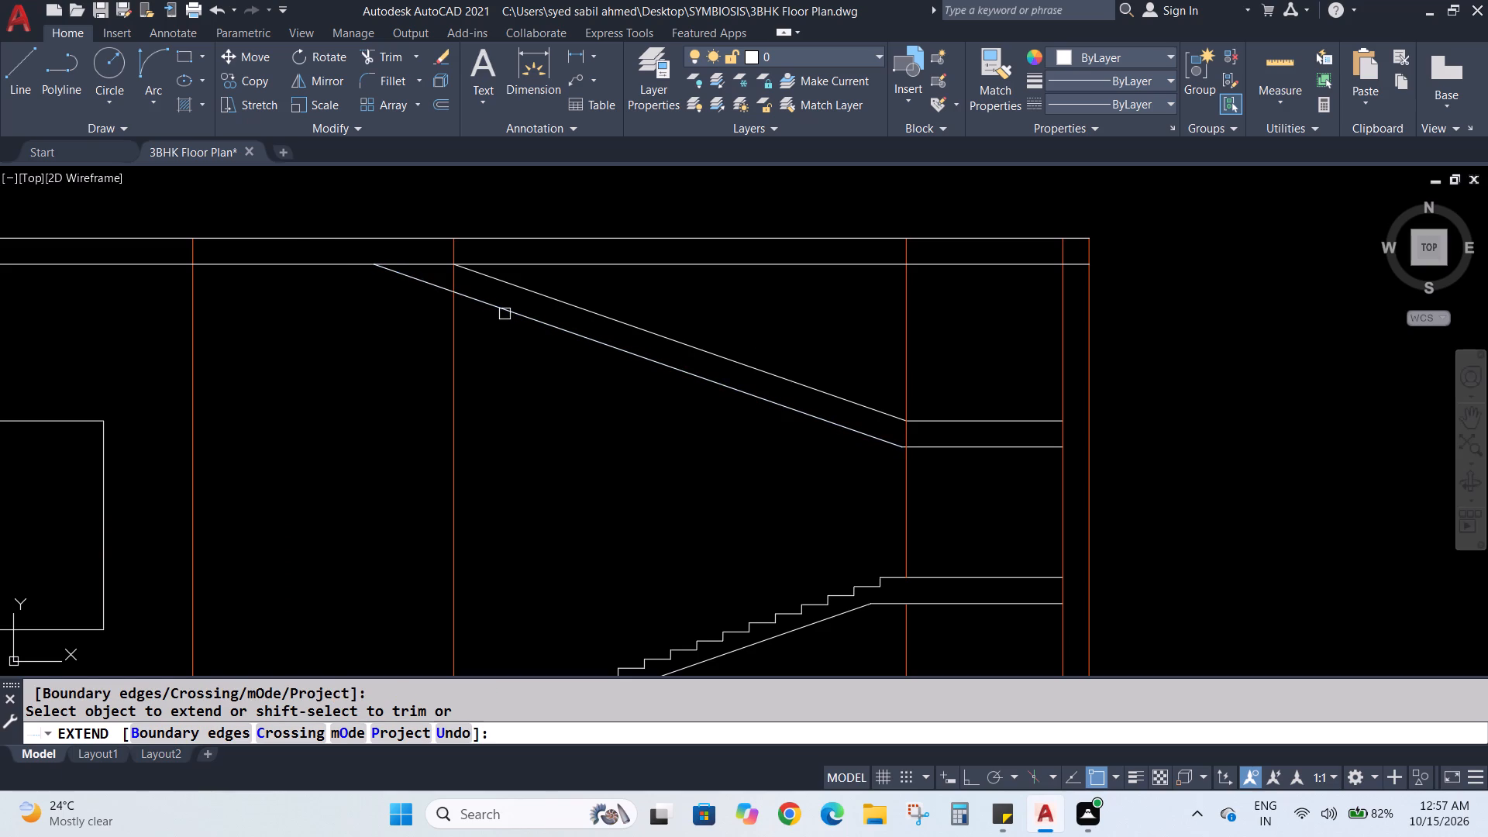
key("Escape")
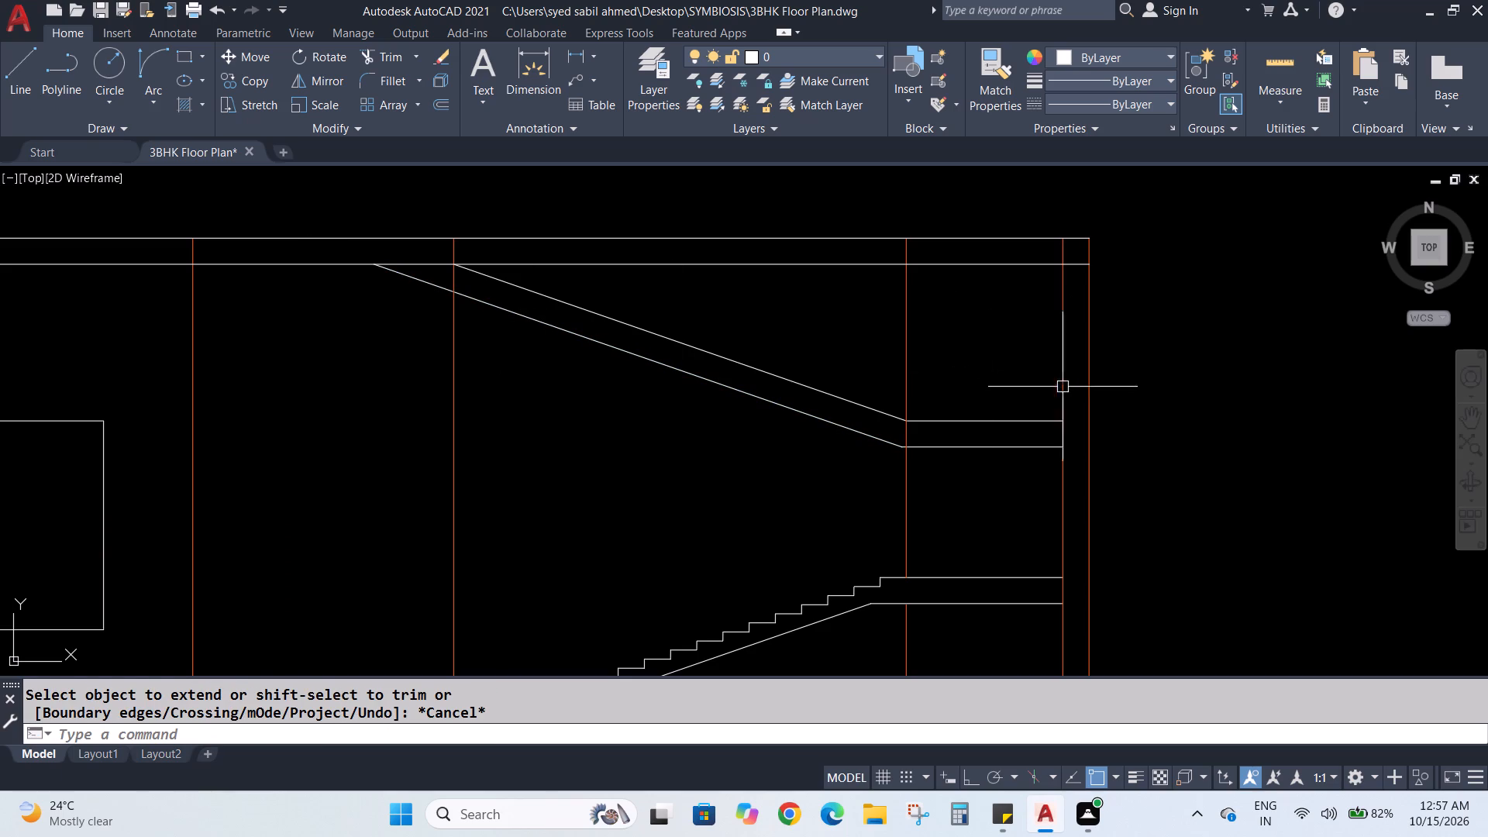
Draw the upper flight's first step from the upper landing's top corner: a 3" riser upward and a 6" tread toward the flight.
scroll(839, 360, "down", 3)
scroll(757, 491, "up", 1)
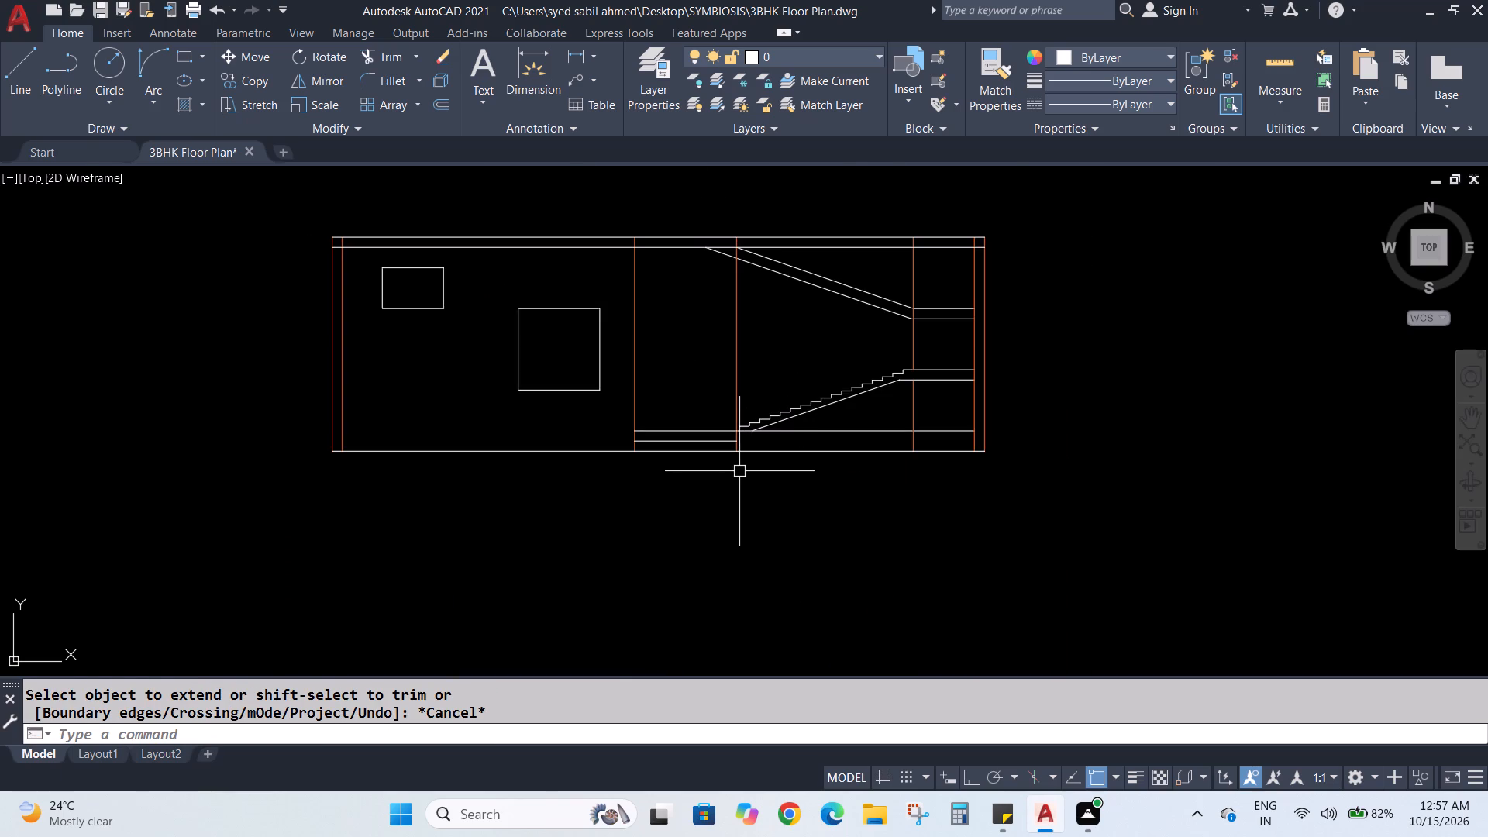
scroll(739, 471, "up", 1)
scroll(952, 399, "down", 1)
scroll(806, 391, "up", 1)
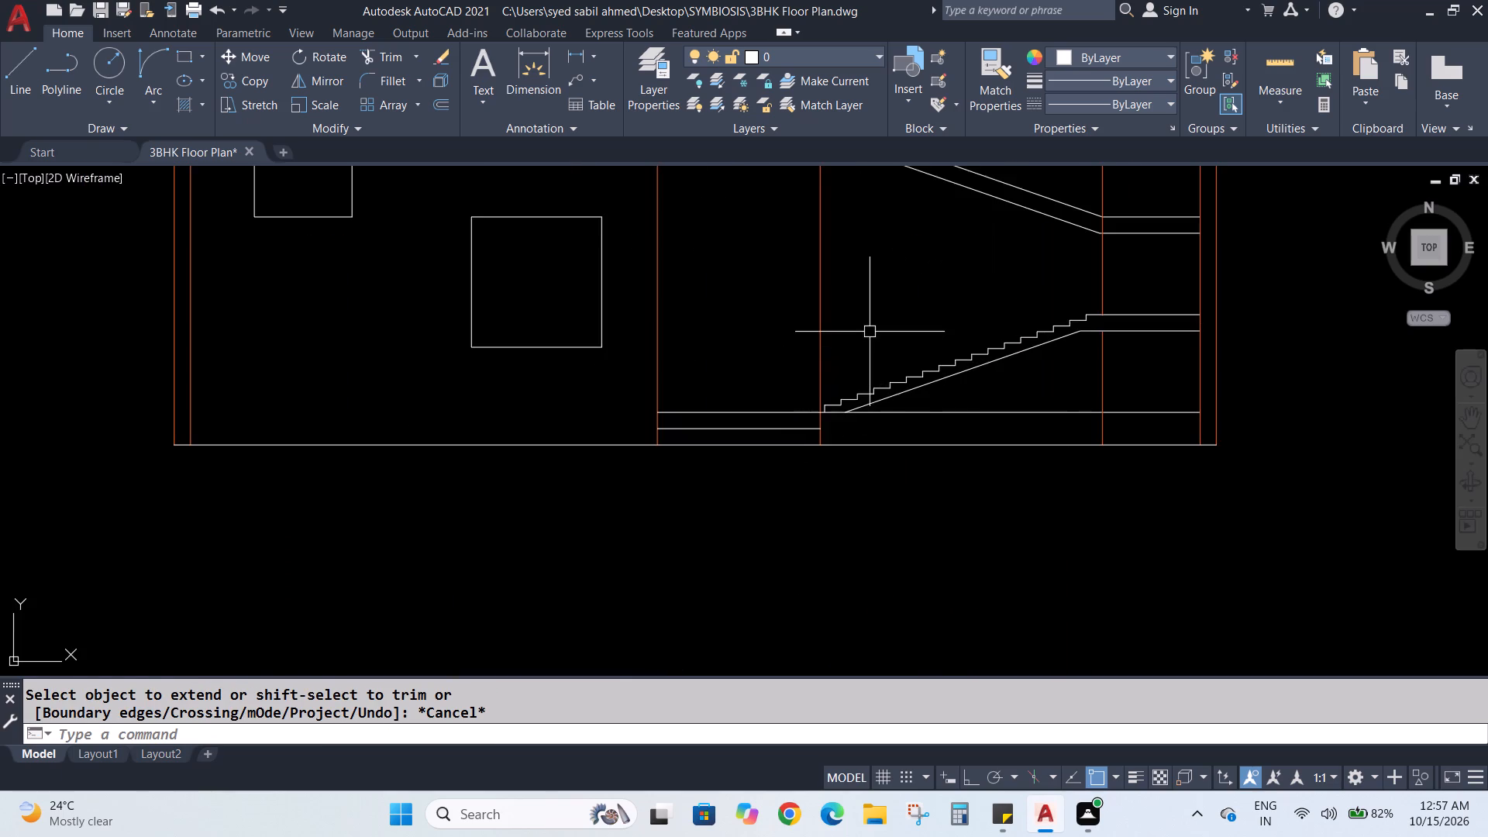
middle_click_drag(870, 332, 794, 553)
scroll(786, 543, "up", 1)
middle_click_drag(939, 439, 684, 427)
key("Escape")
key("Escape")
scroll(859, 354, "up", 2)
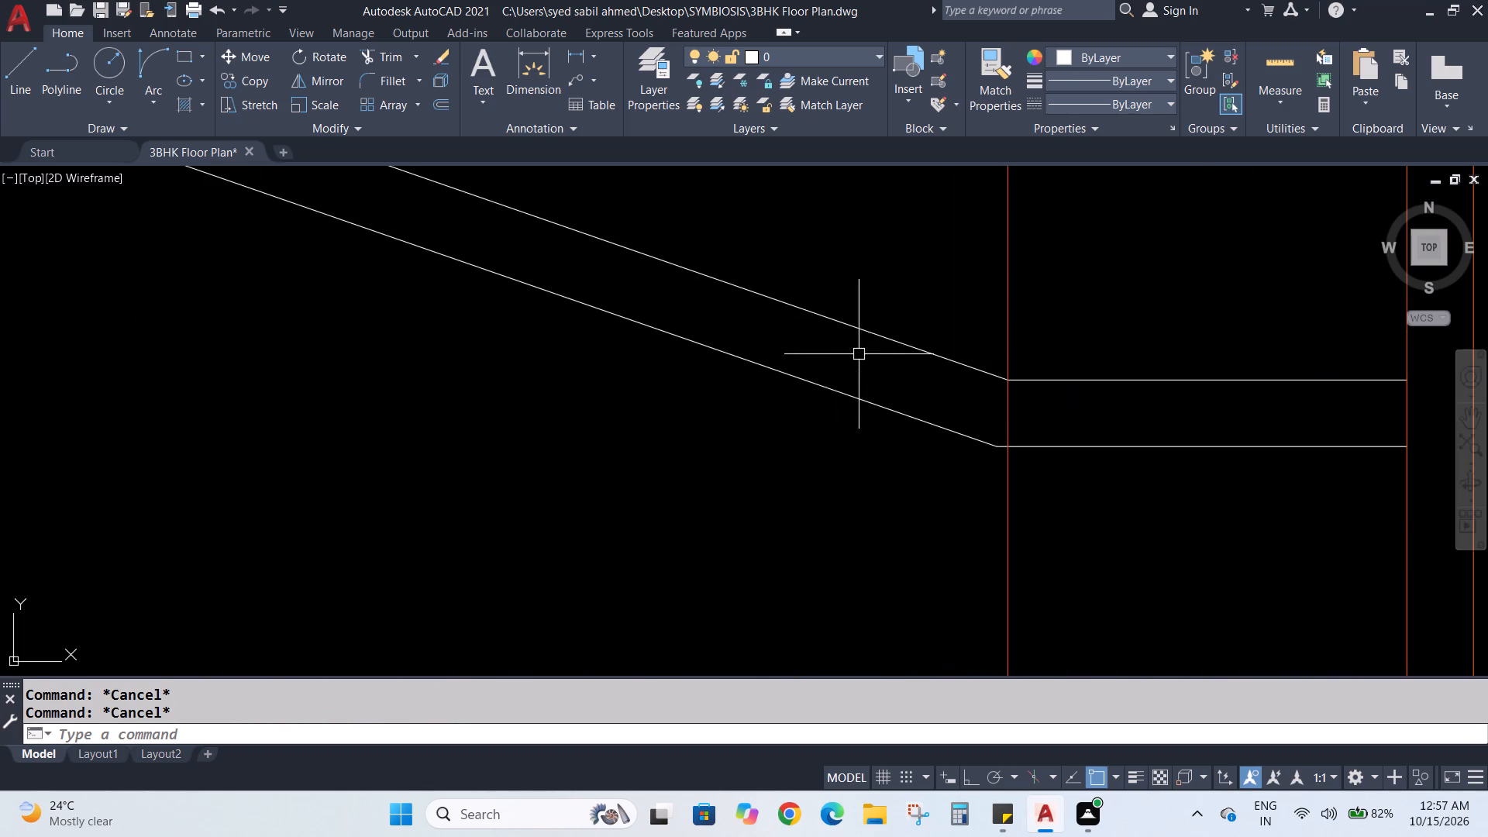
middle_click_drag(959, 392, 622, 373)
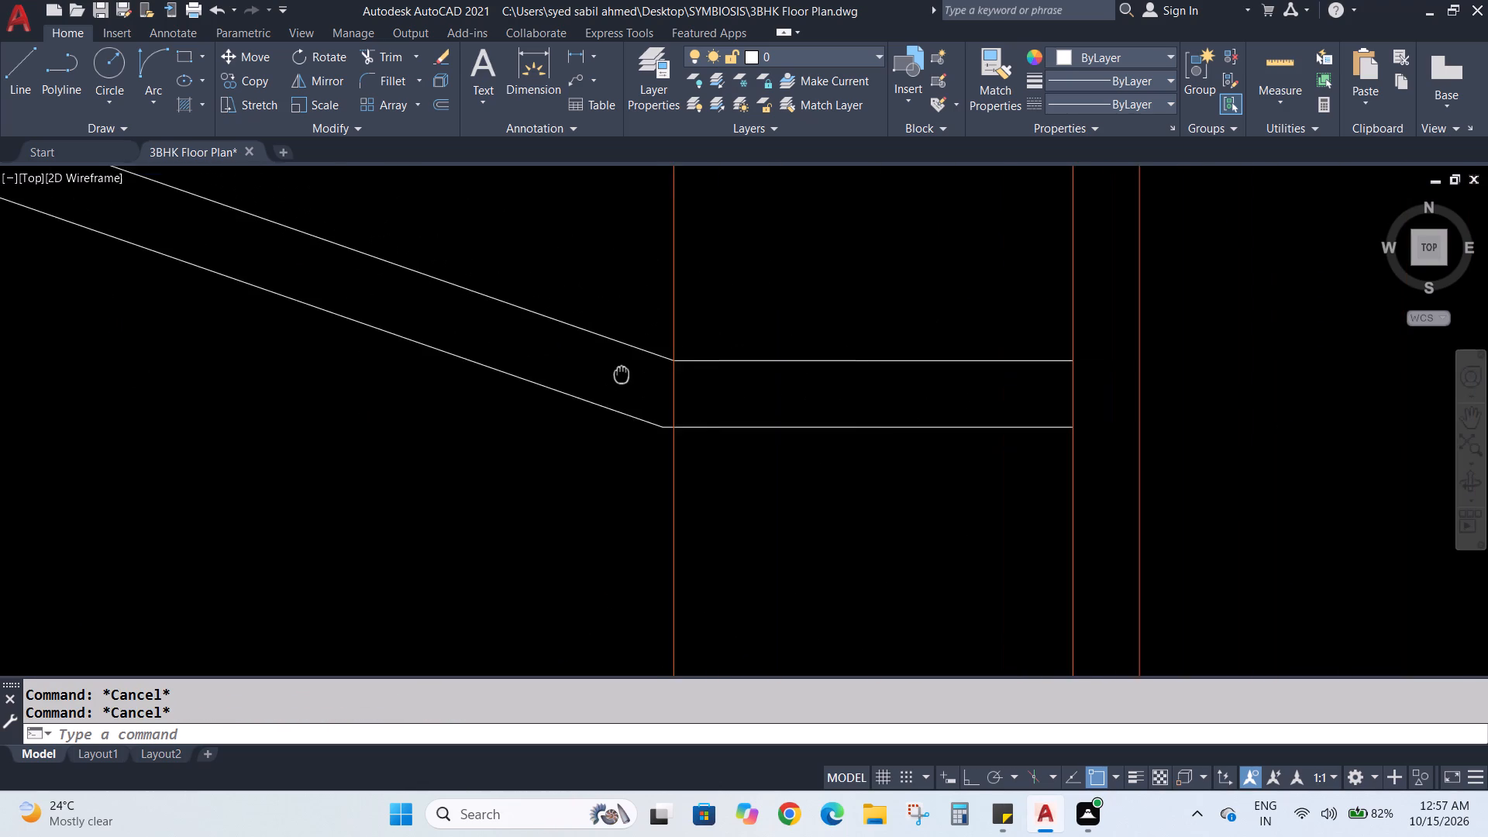
middle_click_drag(622, 373, 619, 361)
key("l")
key("Return")
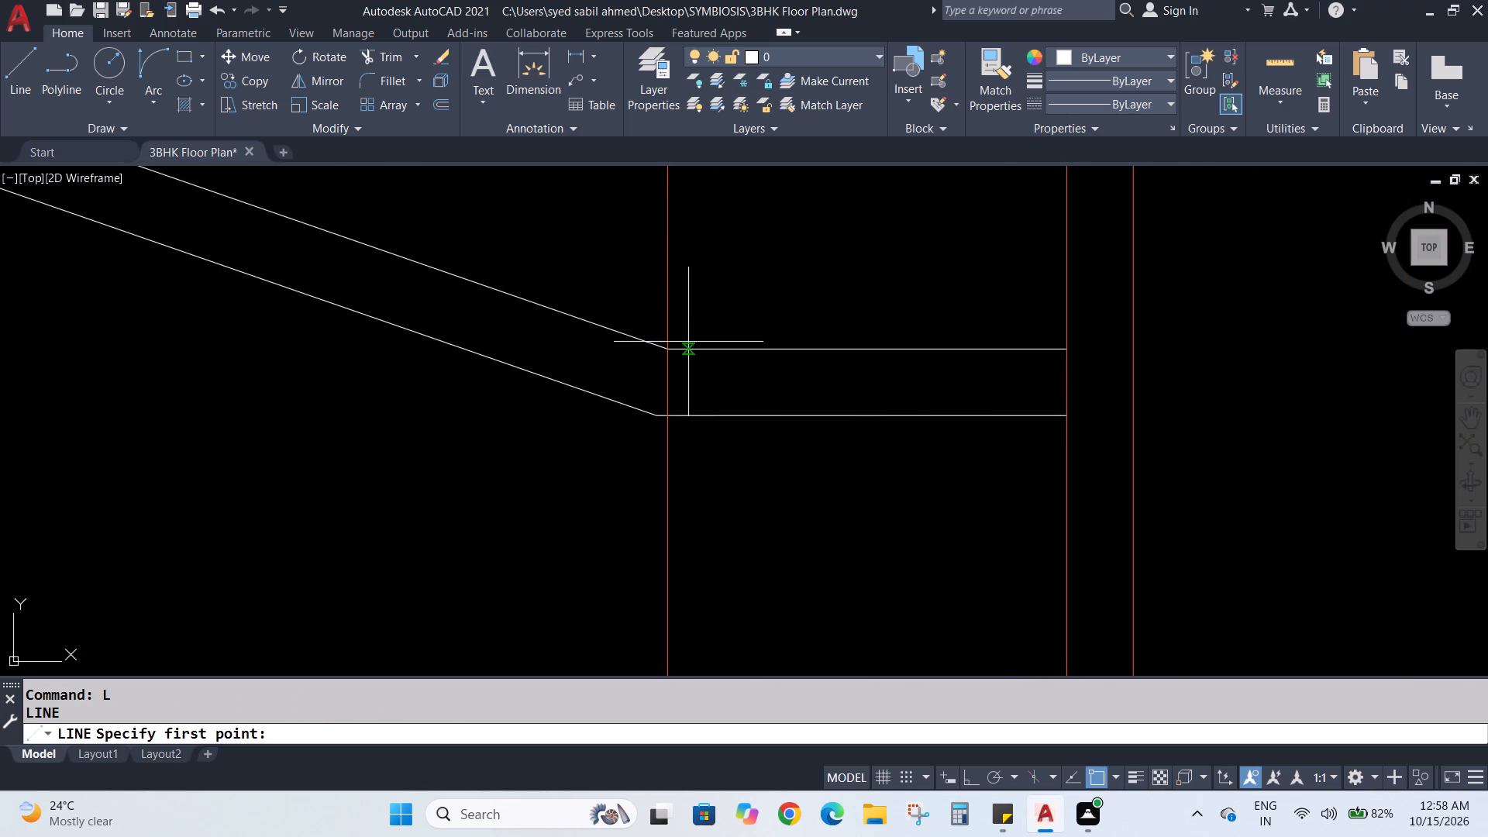
left_click(670, 351)
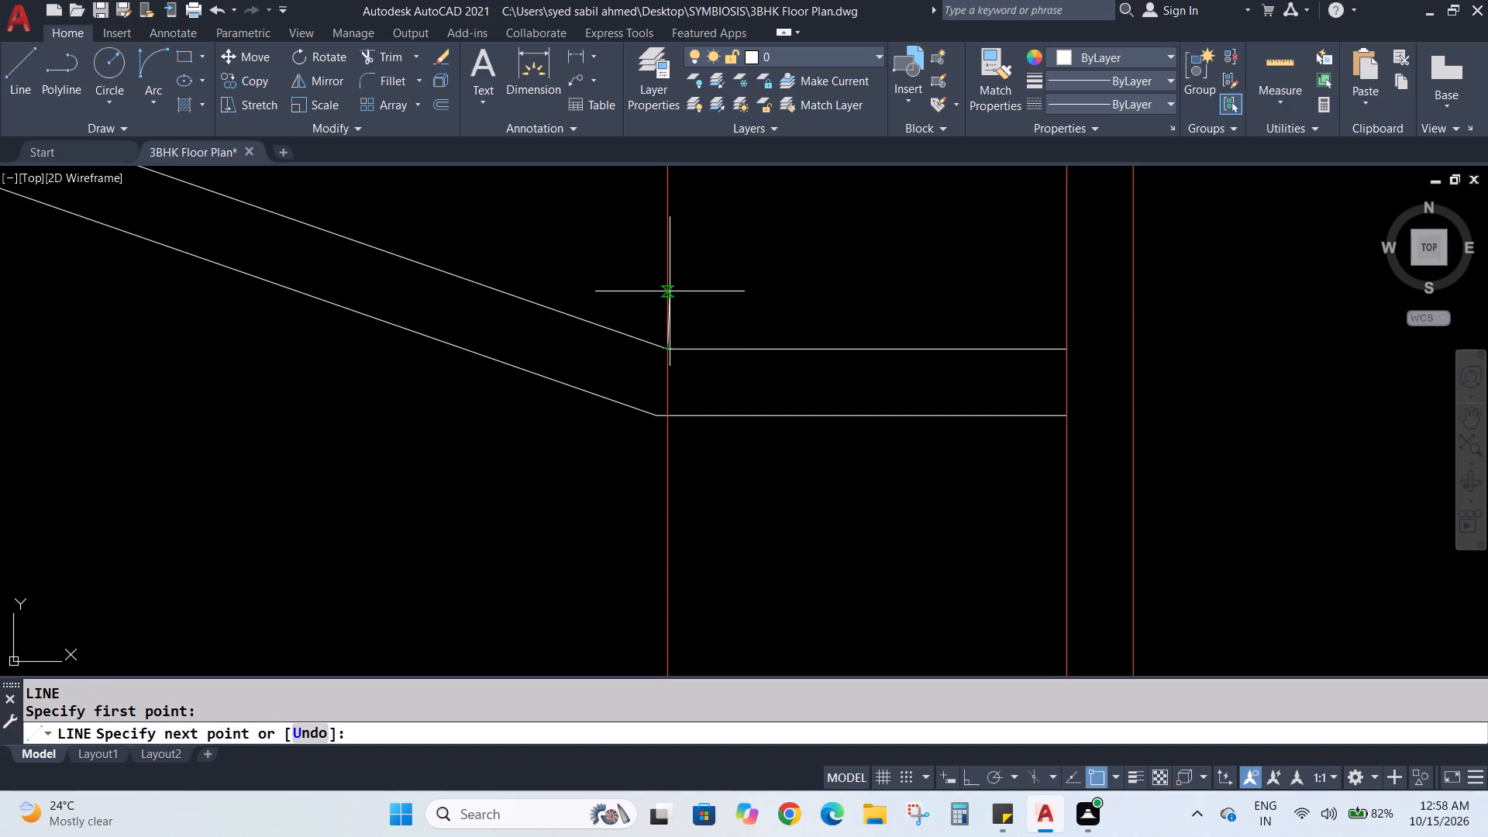
left_click(973, 774)
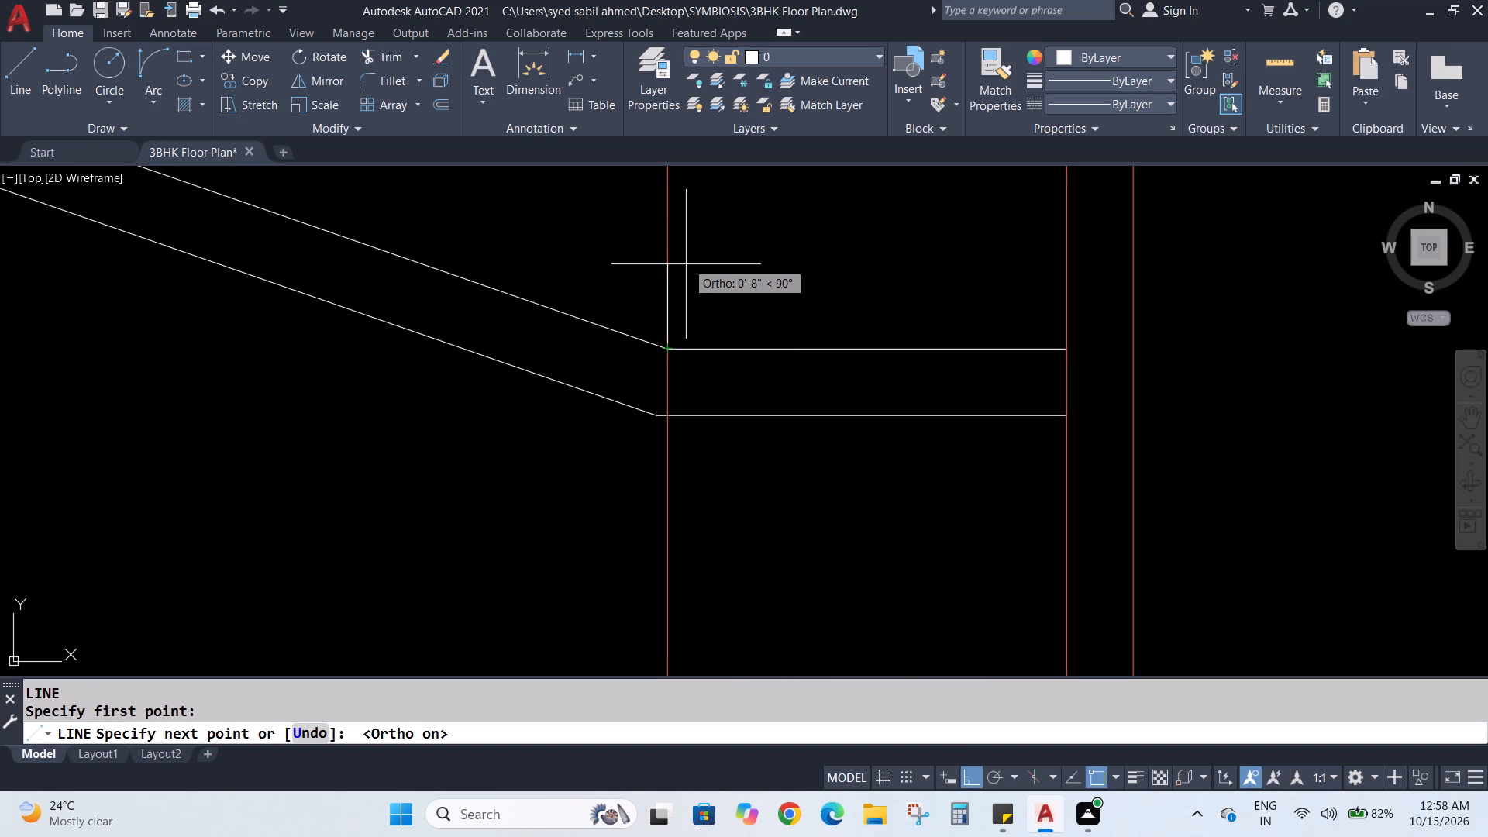
type("3\"")
key("Return")
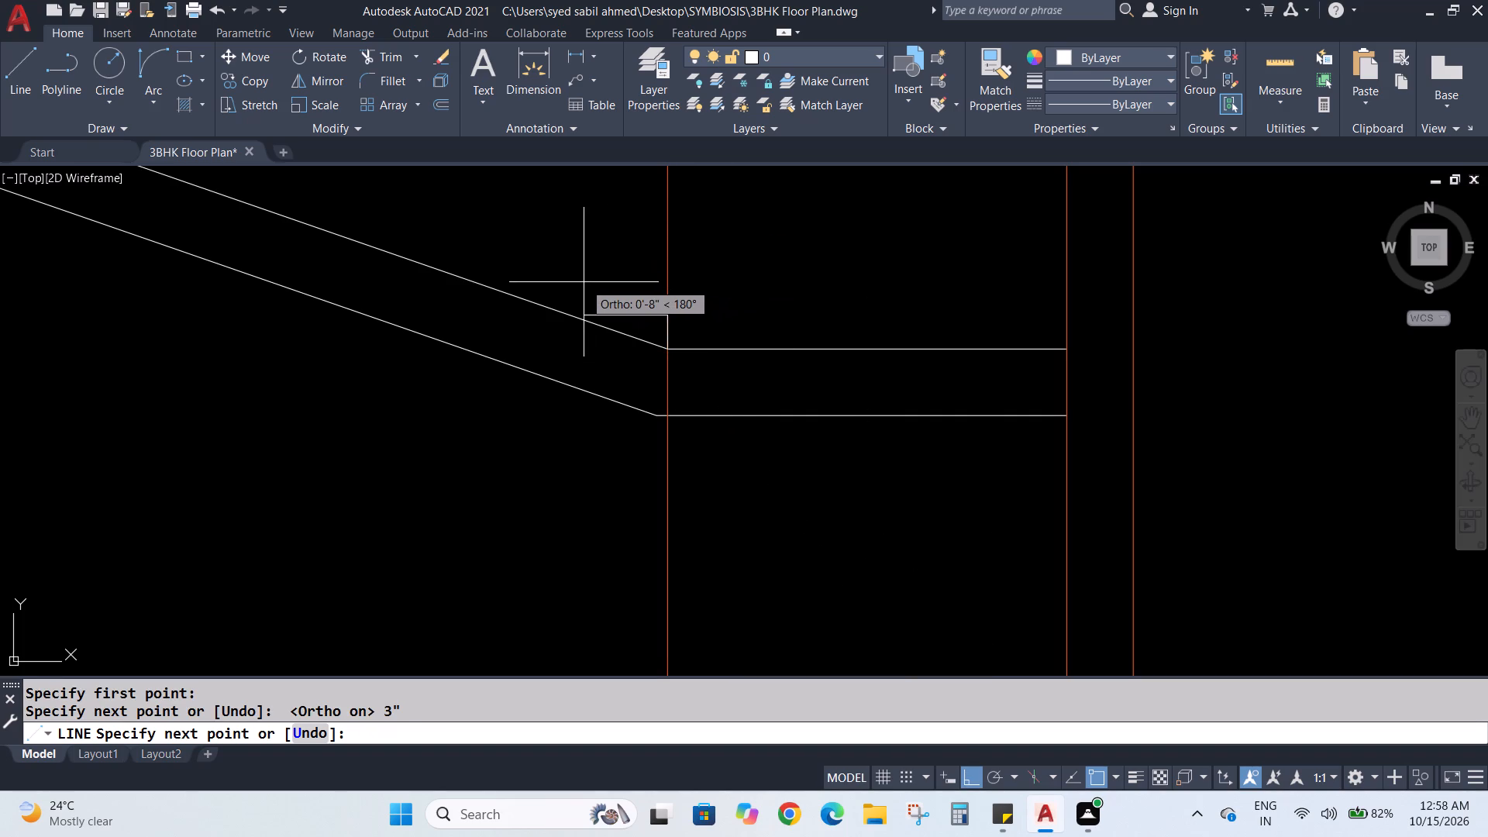
type("6\"")
key("Return")
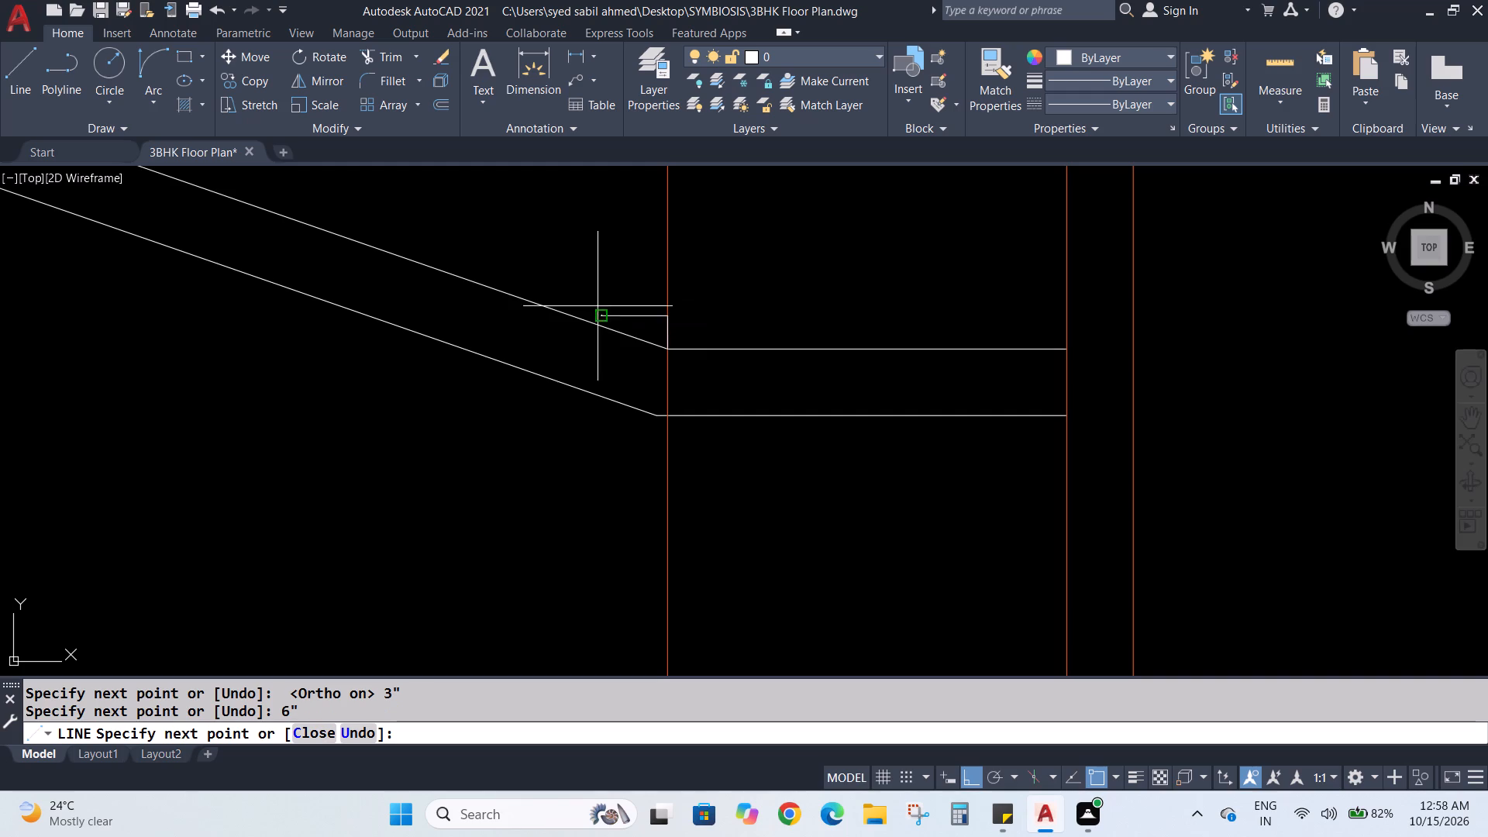
key("Escape")
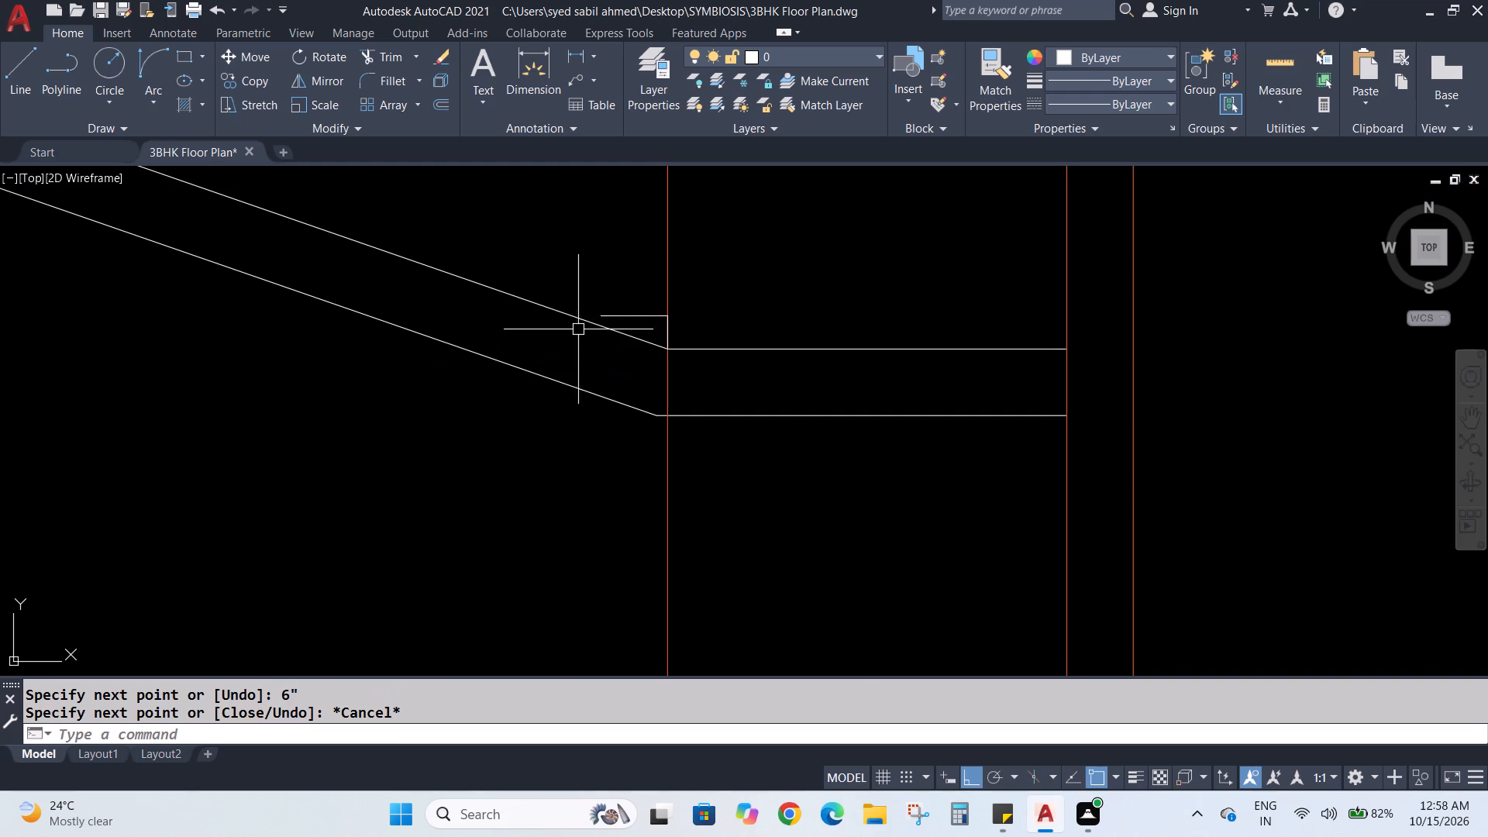
Copy the upper flight's 3" riser and 6" tread three times end to end, climbing from the first step with Ortho off.
scroll(578, 329, "up", 3)
scroll(575, 317, "down", 2)
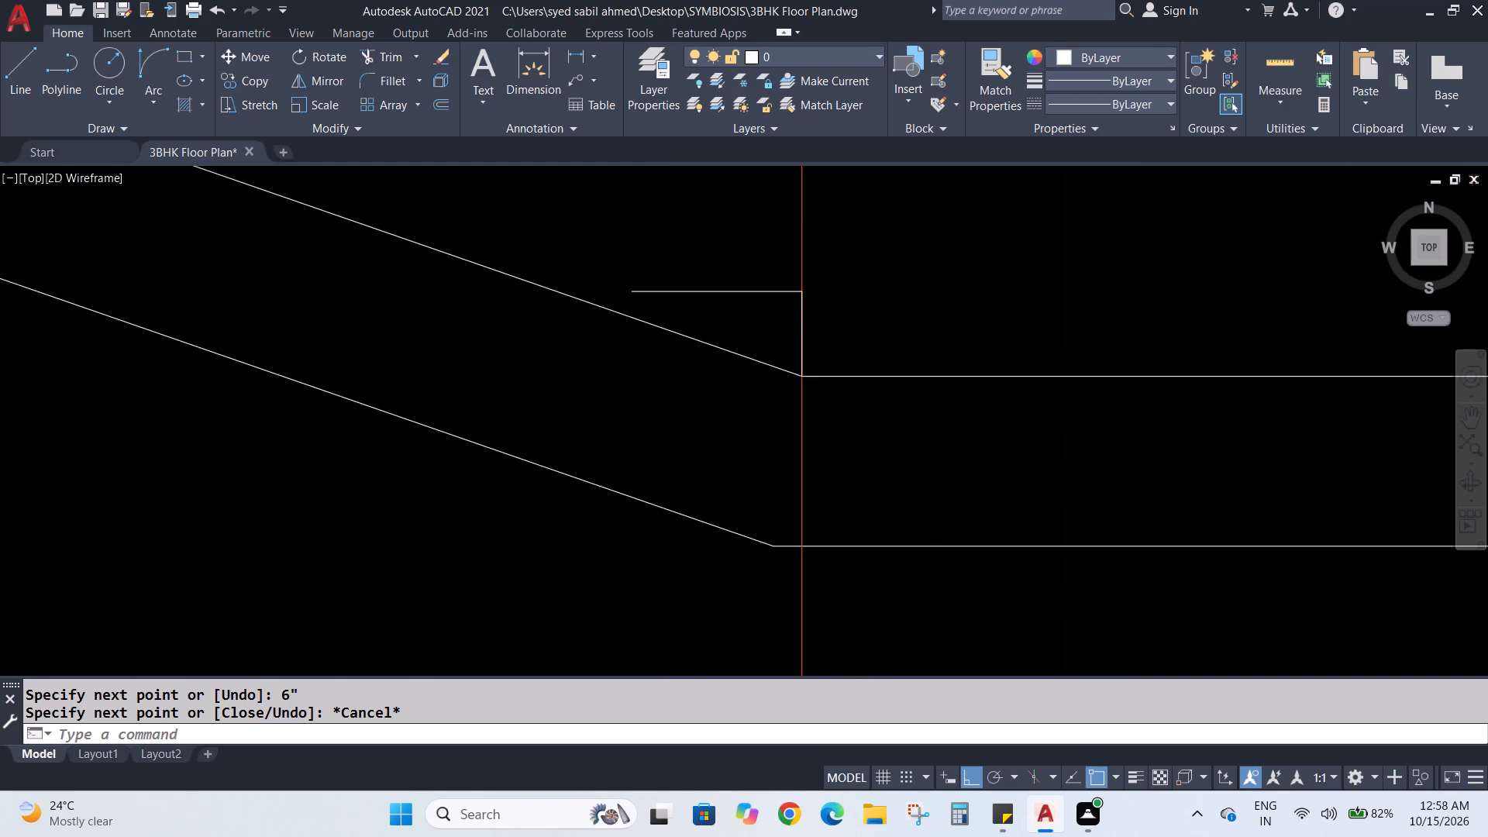
scroll(575, 308, "down", 4)
scroll(576, 309, "up", 6)
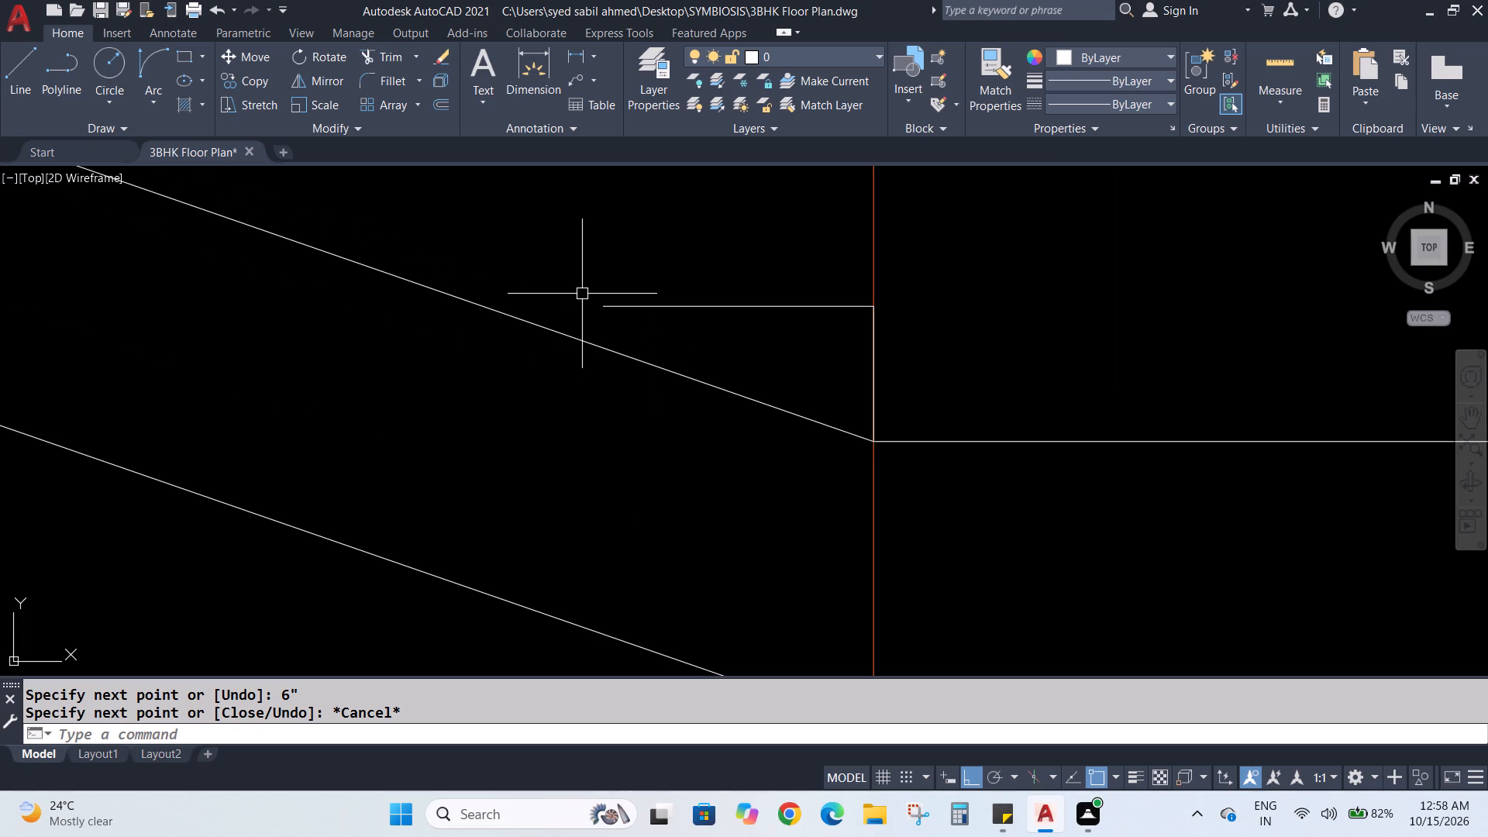
middle_click_drag(606, 264, 607, 267)
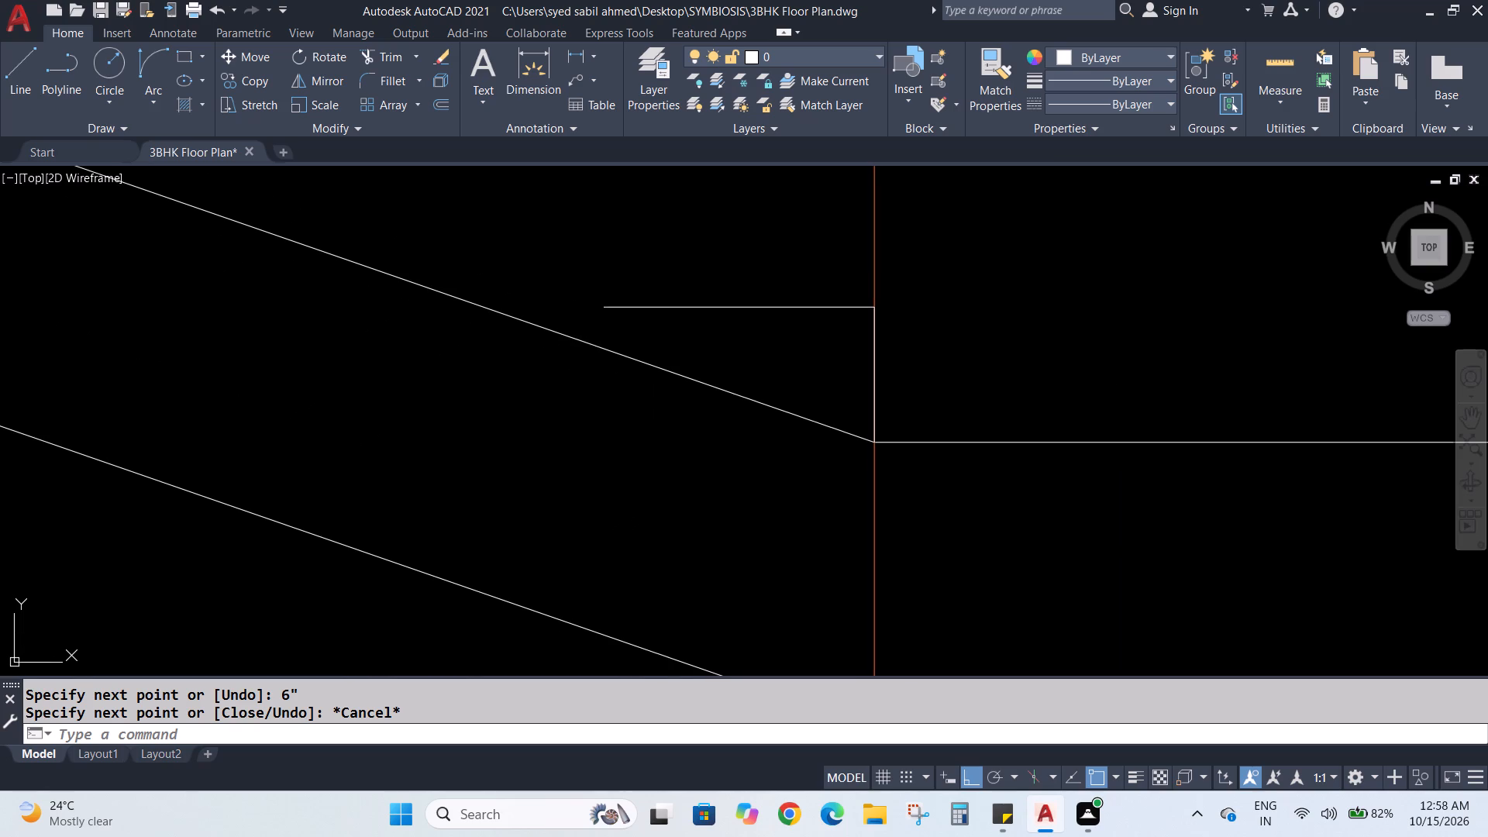
middle_click_drag(607, 267, 644, 403)
middle_click_drag(670, 312, 670, 342)
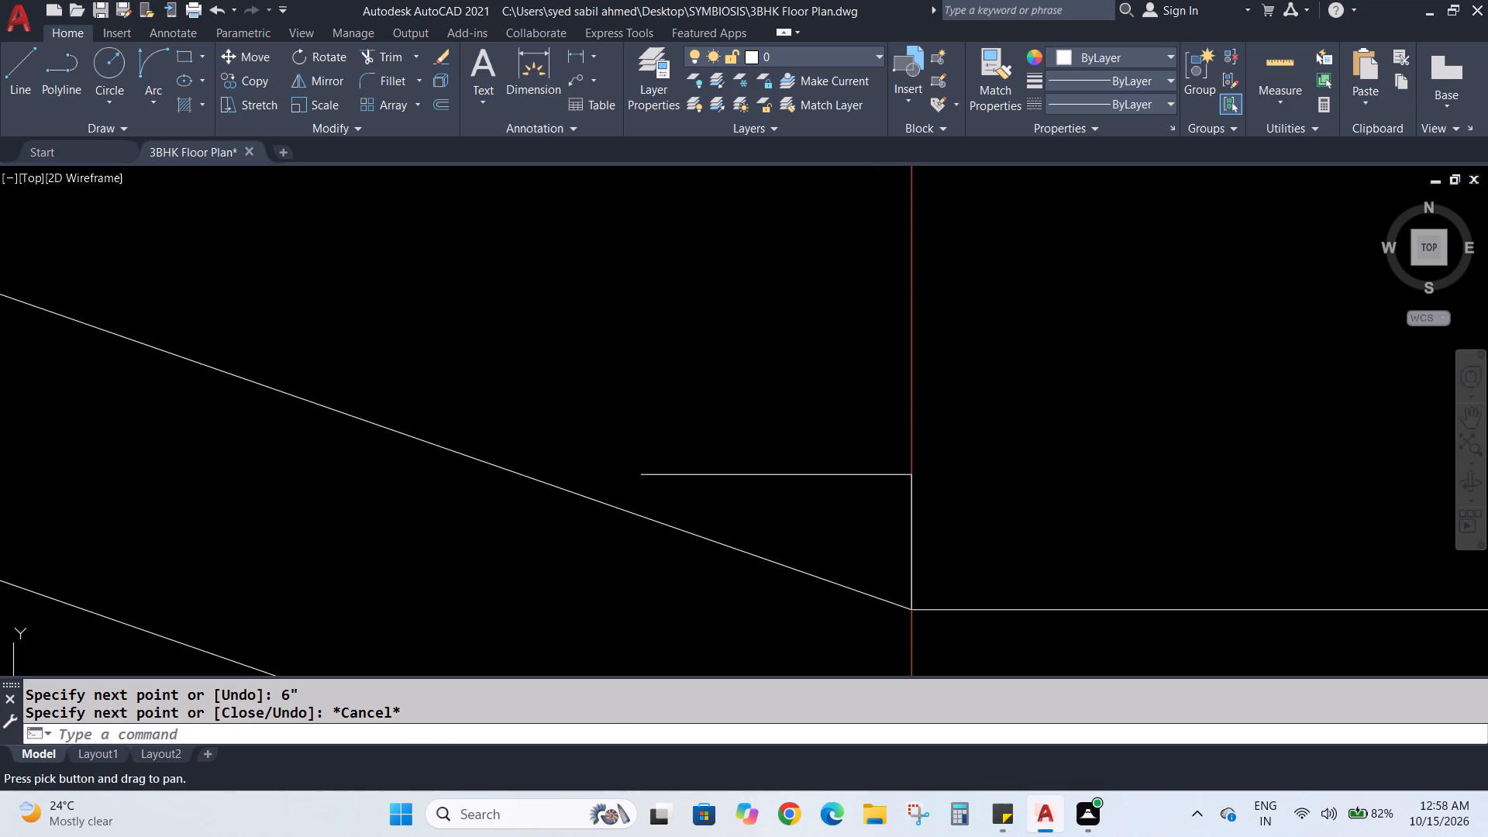
scroll(678, 341, "down", 1)
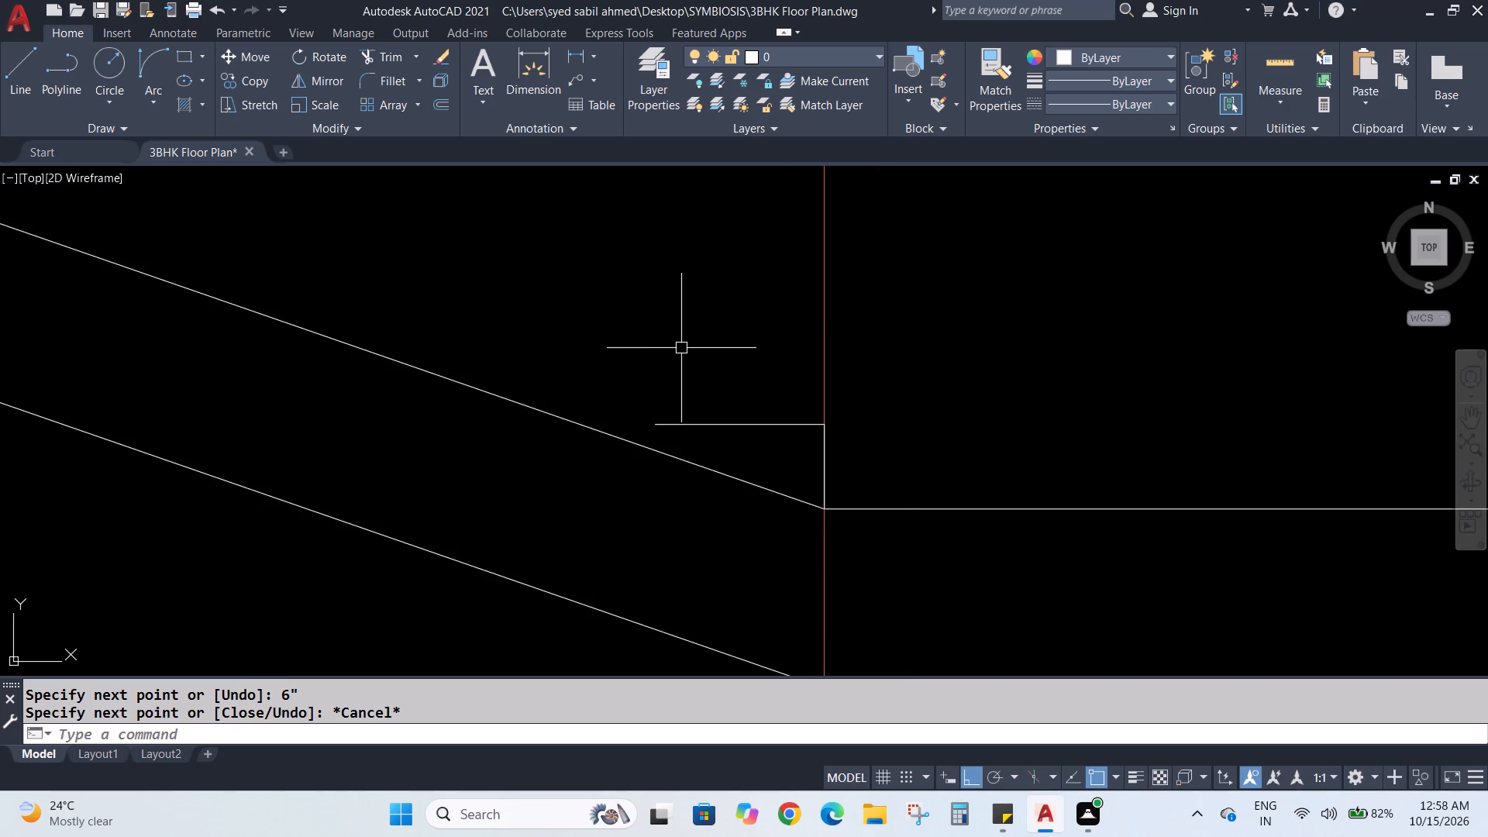
scroll(704, 388, "down", 1)
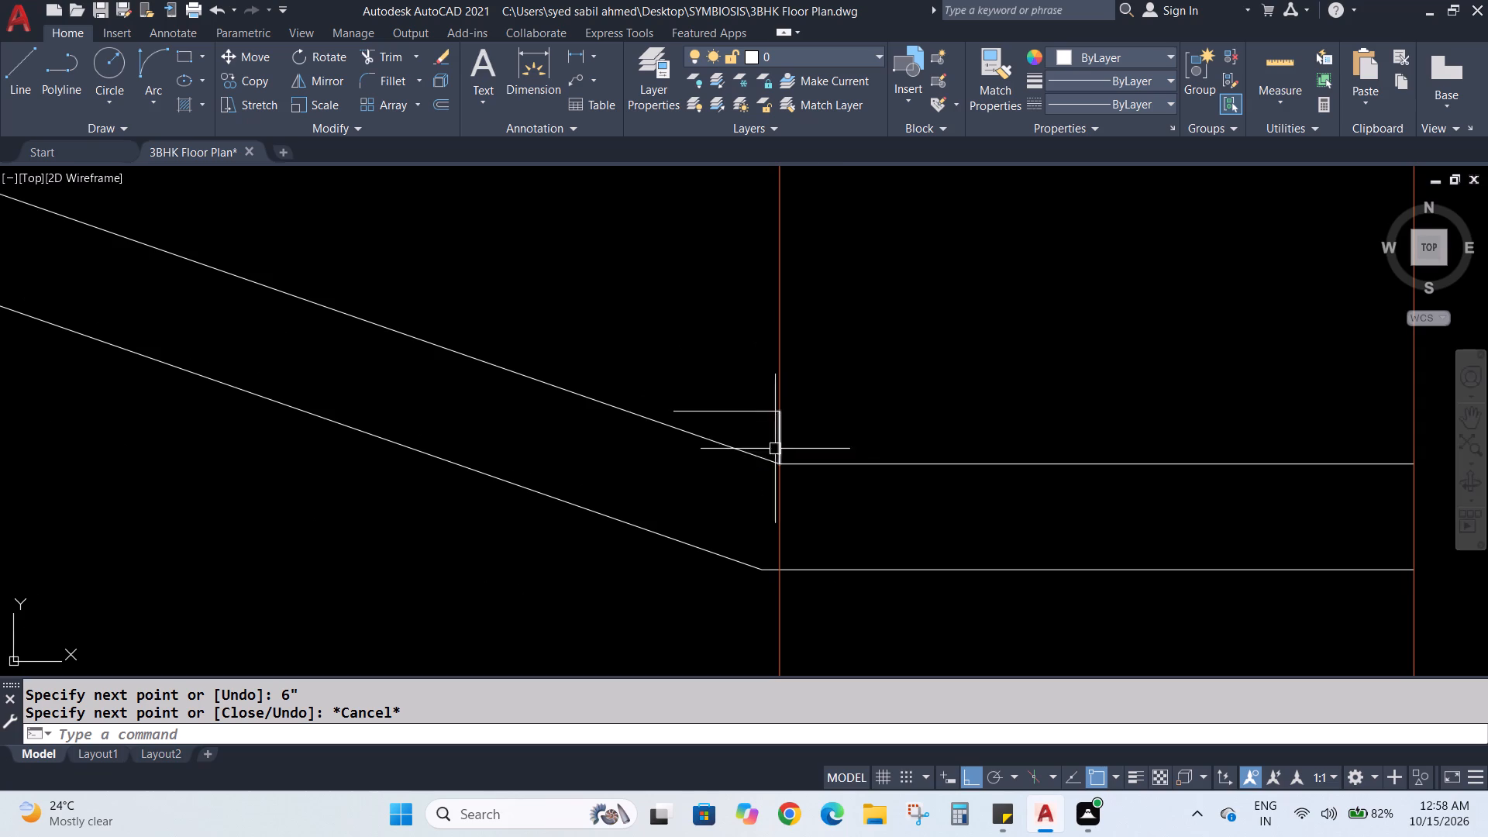
left_click(740, 414)
left_click(782, 446)
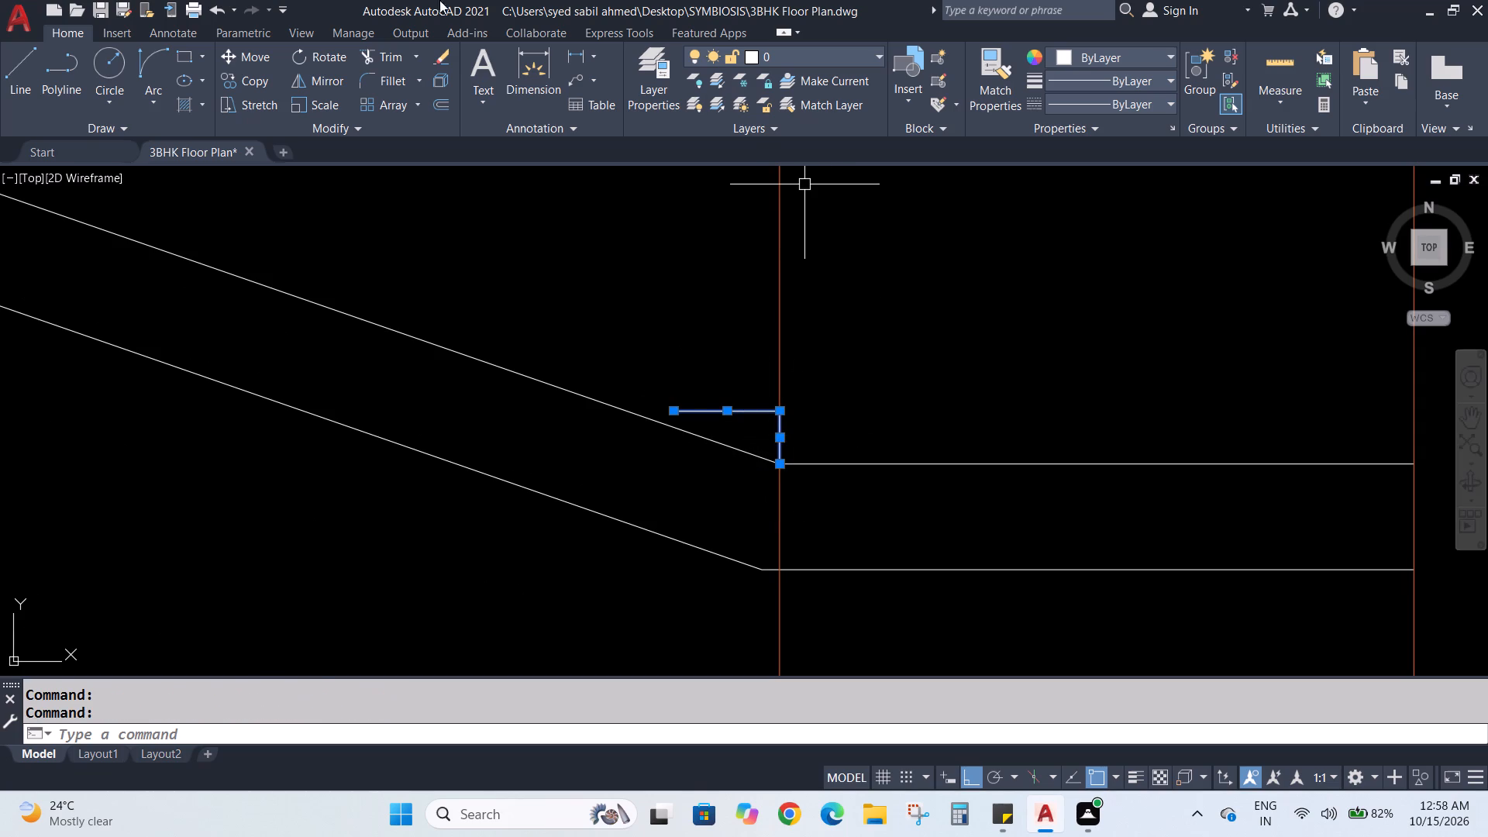
left_click(251, 77)
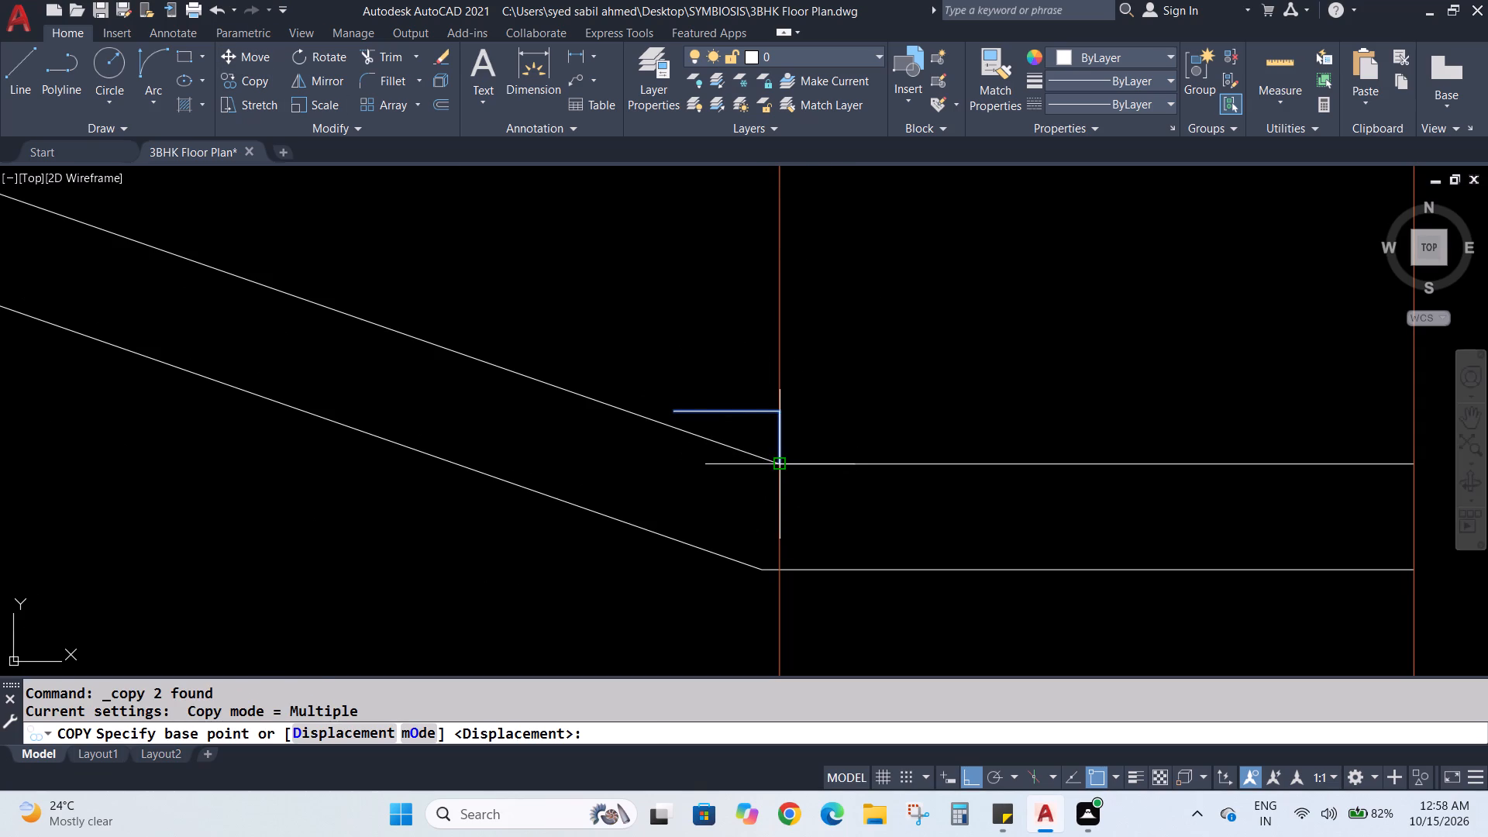
left_click(782, 463)
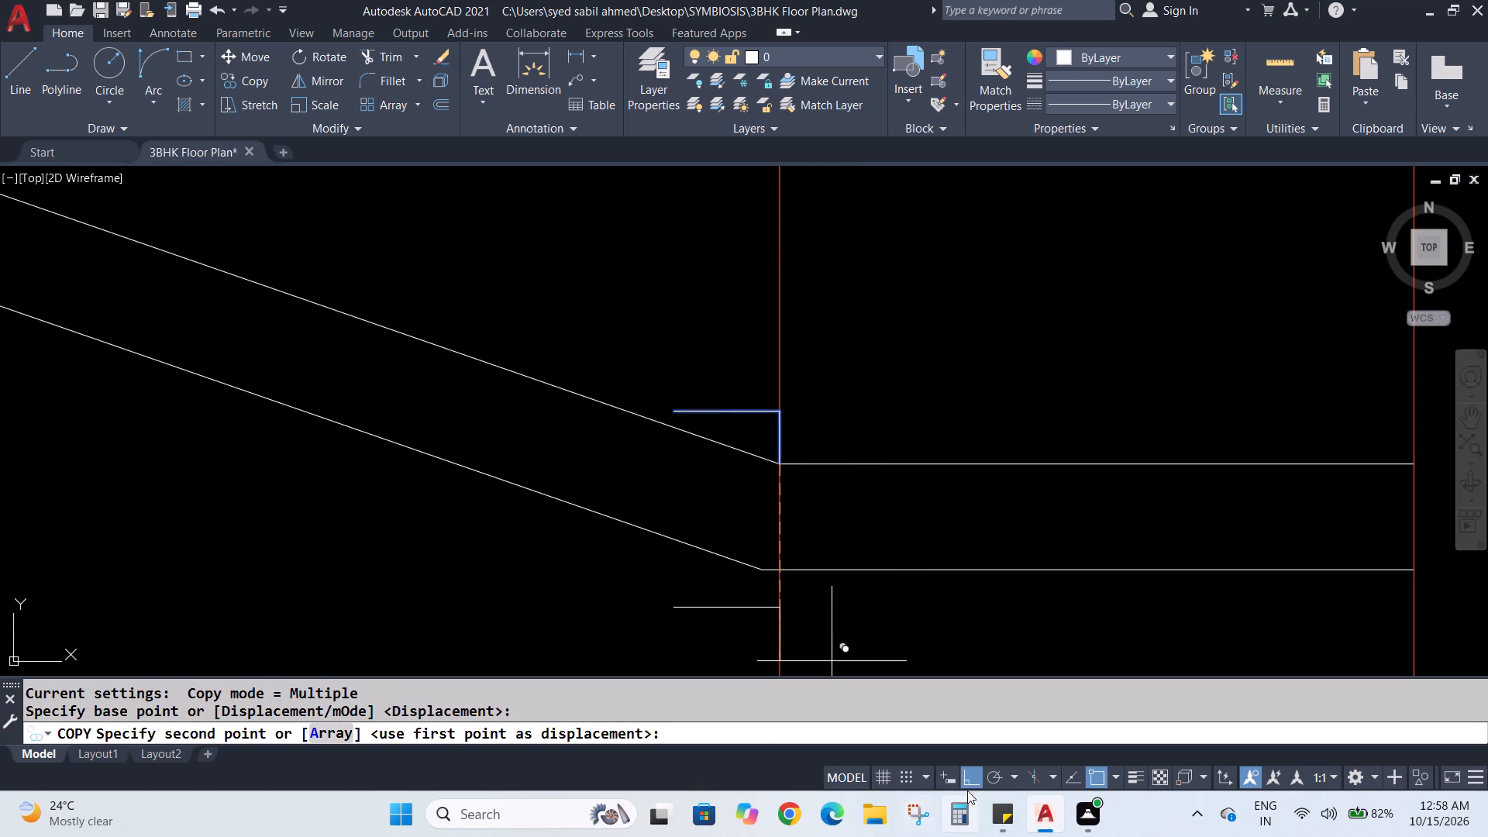
left_click(973, 776)
left_click(675, 412)
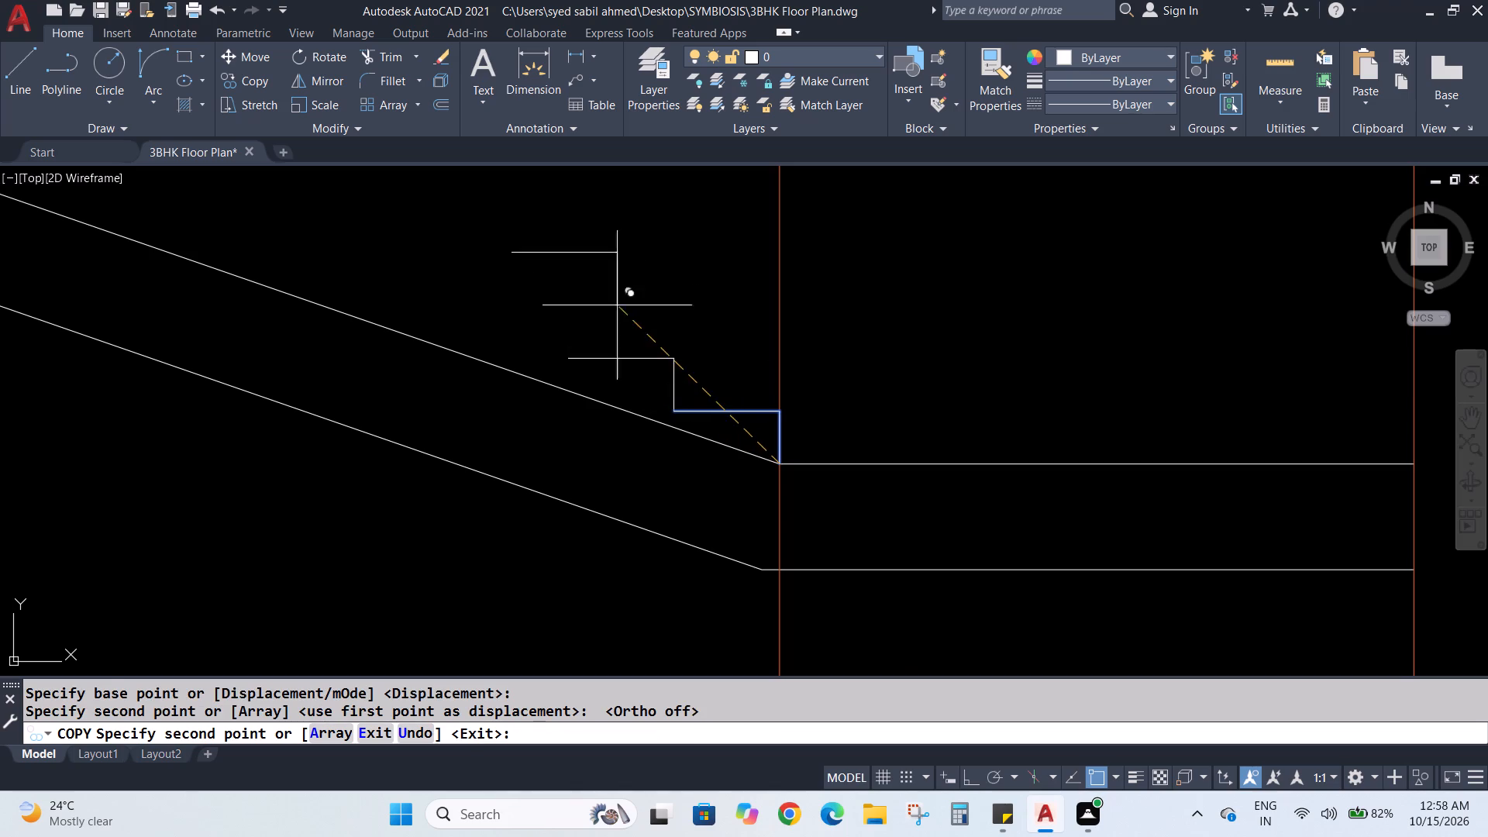
left_click(570, 359)
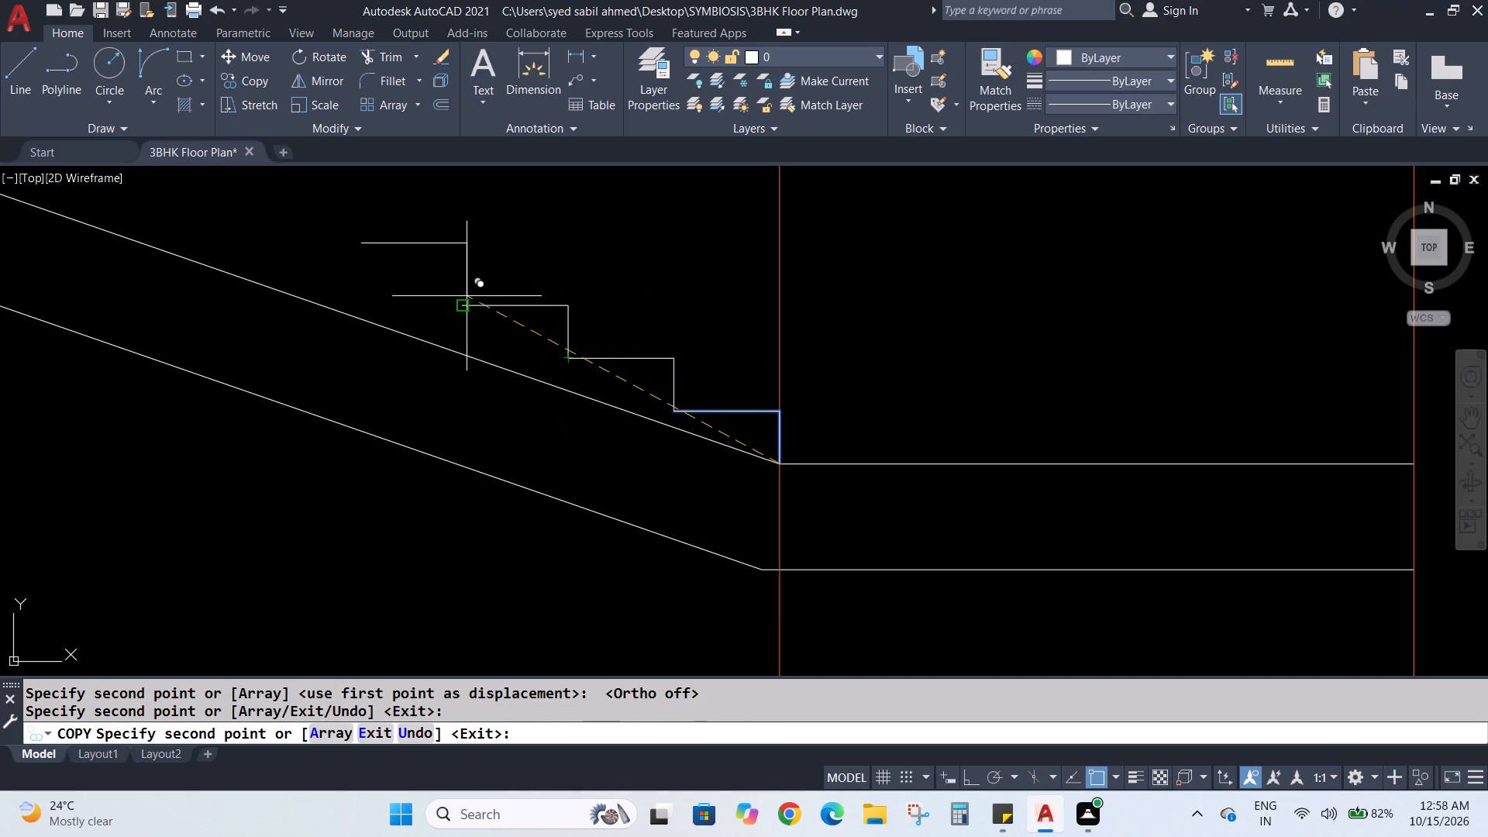
left_click(459, 300)
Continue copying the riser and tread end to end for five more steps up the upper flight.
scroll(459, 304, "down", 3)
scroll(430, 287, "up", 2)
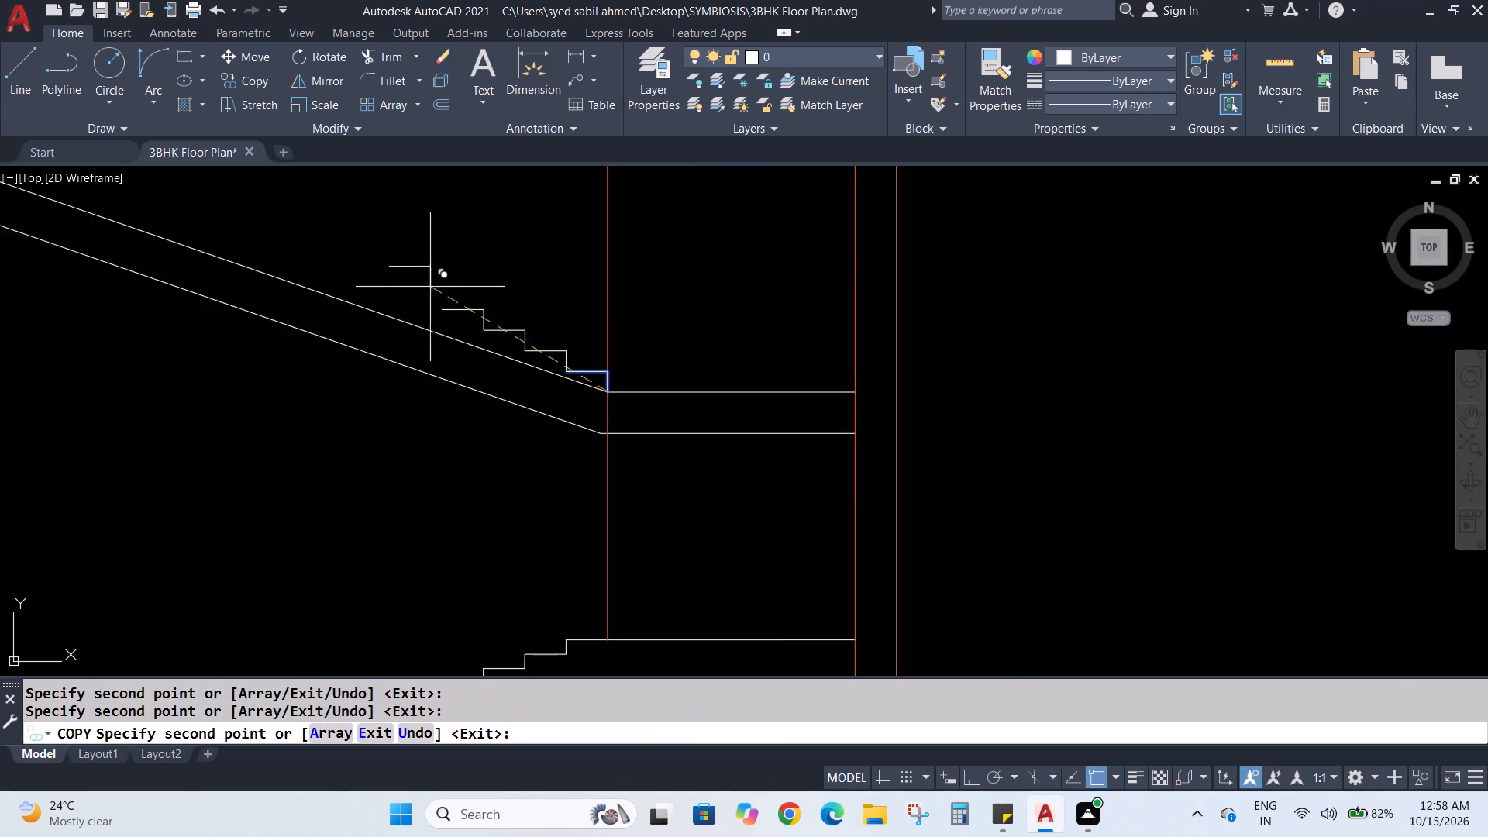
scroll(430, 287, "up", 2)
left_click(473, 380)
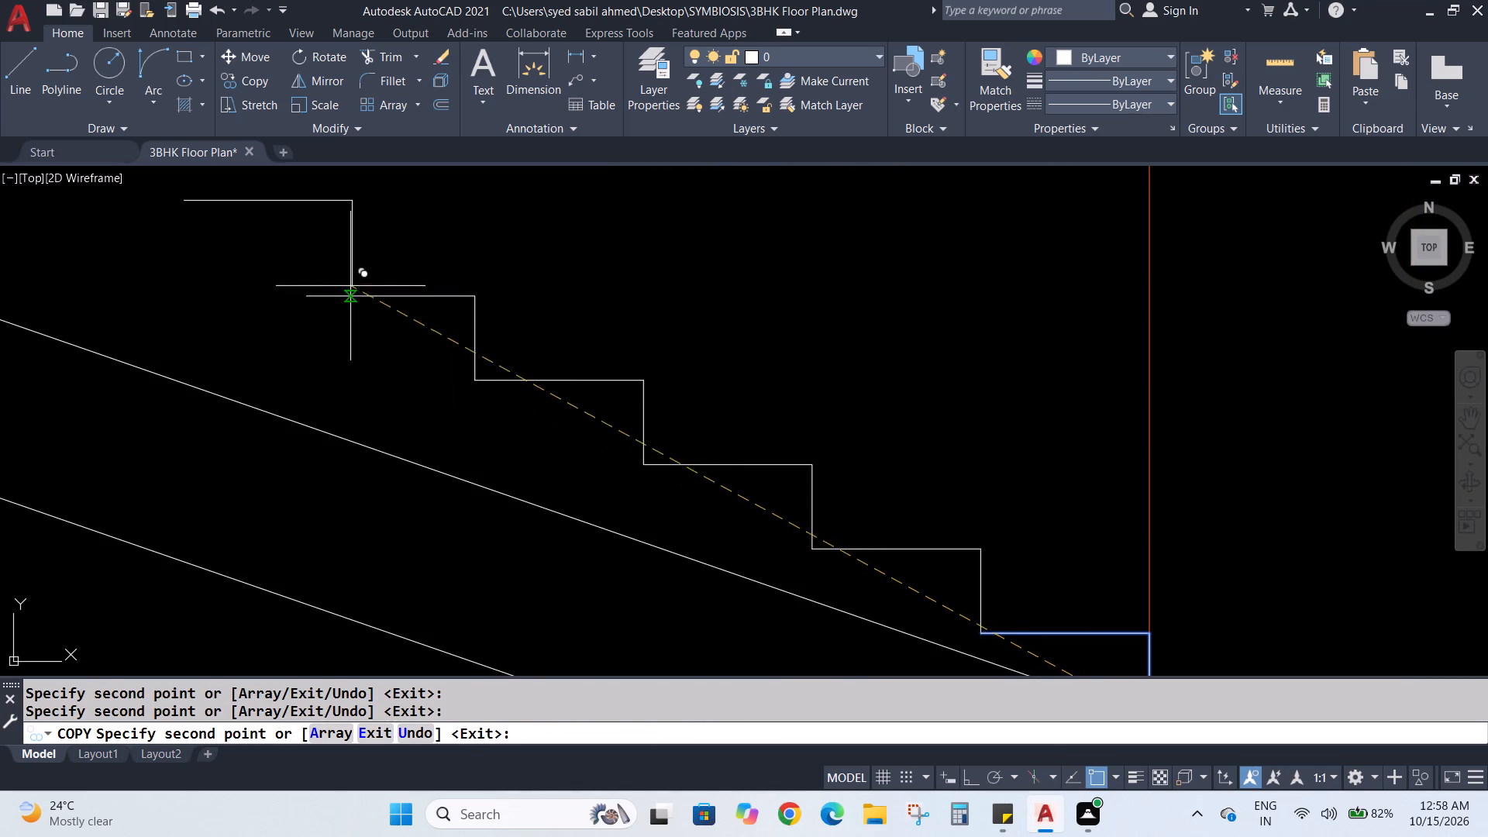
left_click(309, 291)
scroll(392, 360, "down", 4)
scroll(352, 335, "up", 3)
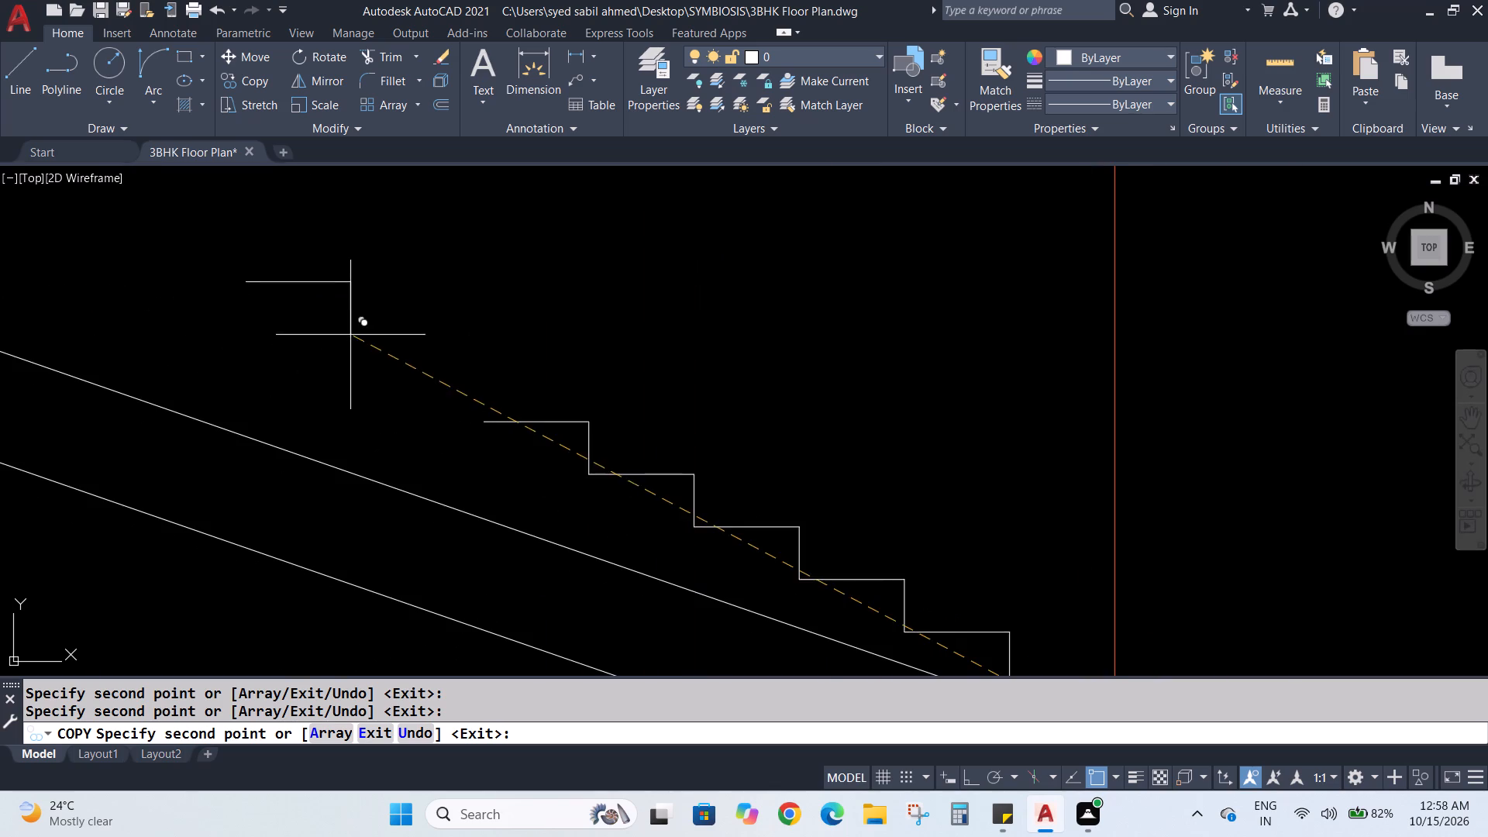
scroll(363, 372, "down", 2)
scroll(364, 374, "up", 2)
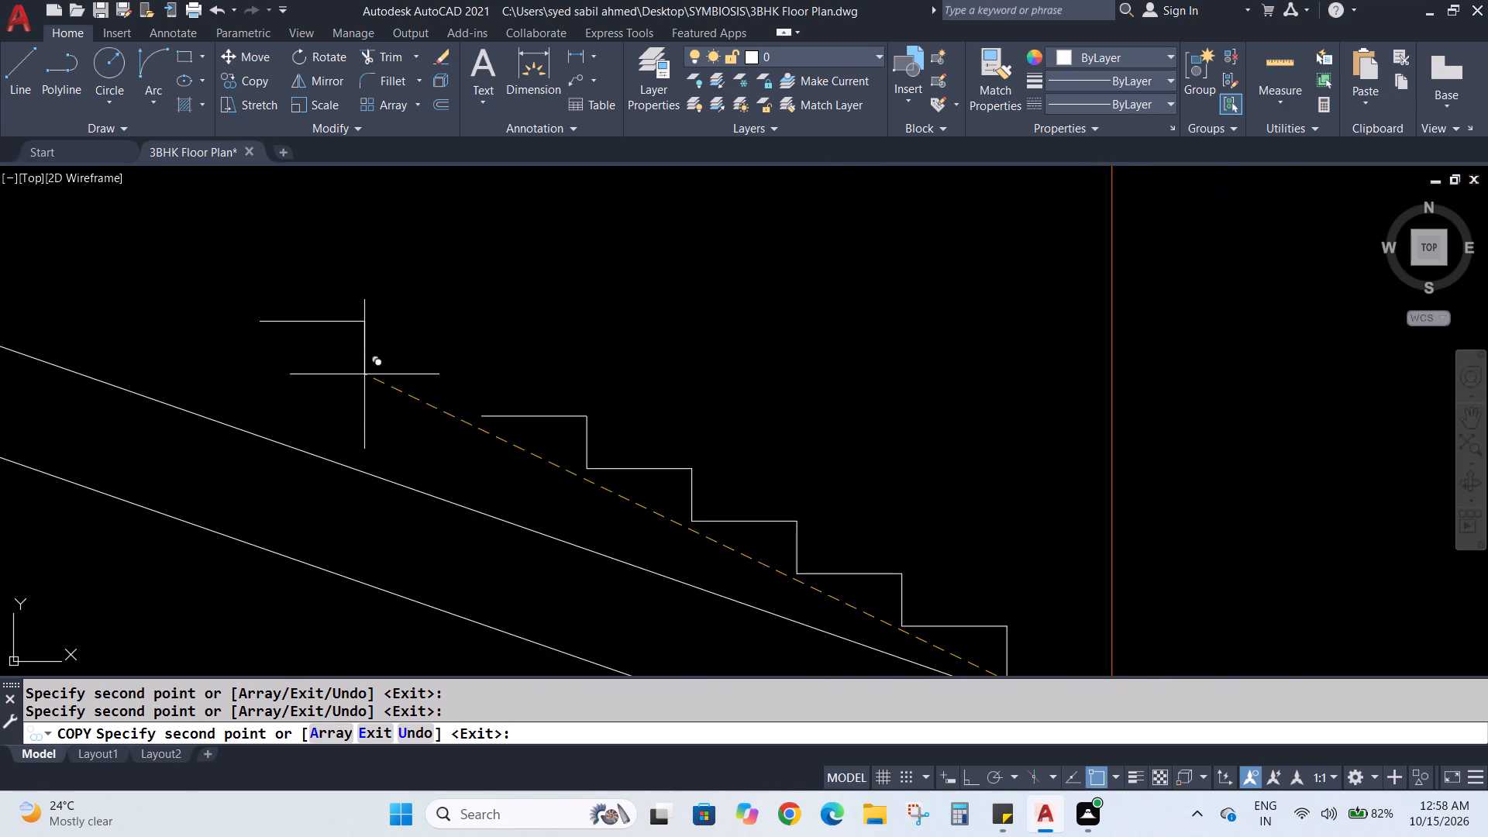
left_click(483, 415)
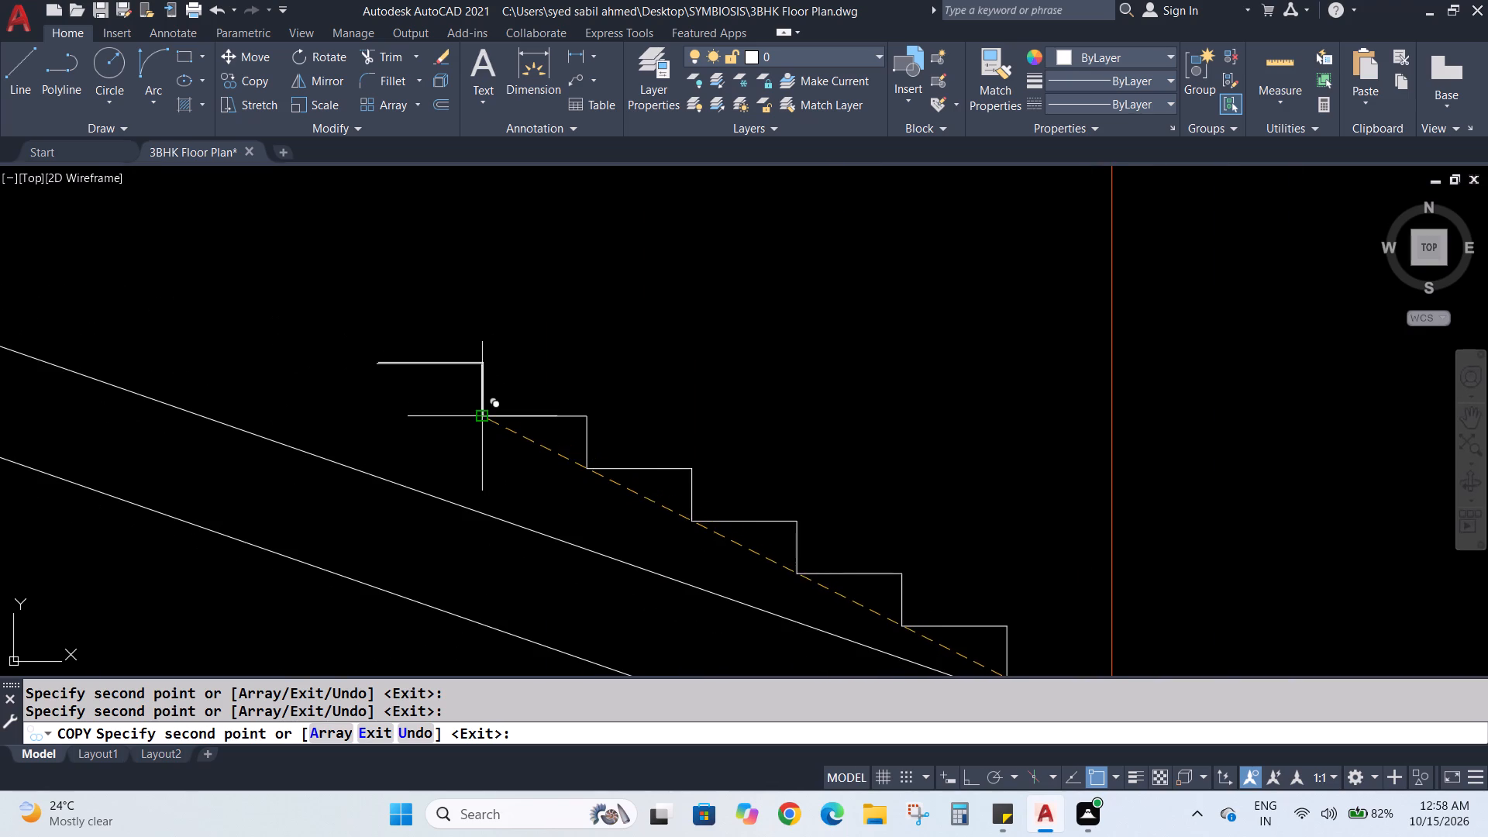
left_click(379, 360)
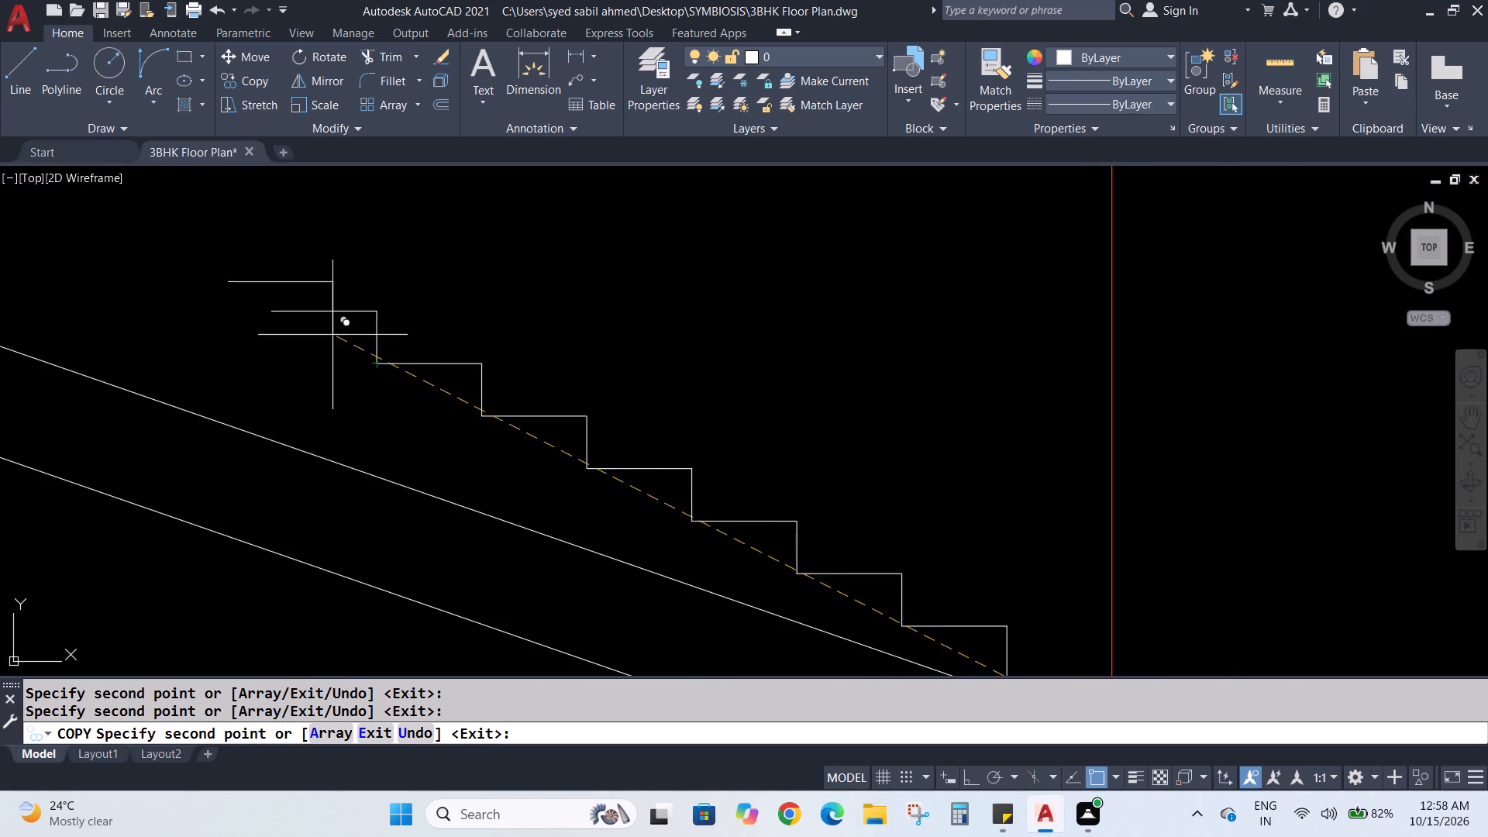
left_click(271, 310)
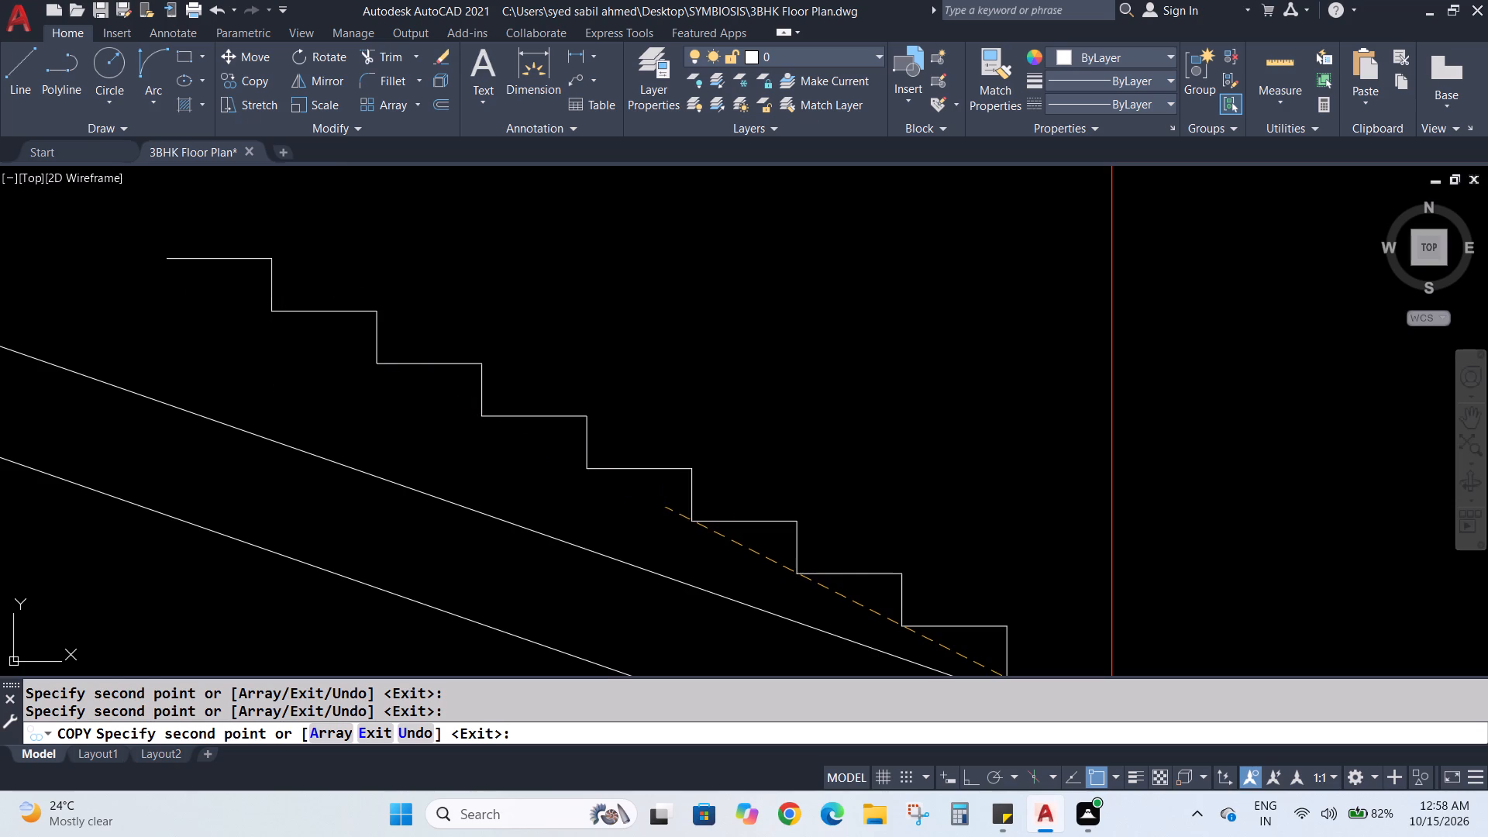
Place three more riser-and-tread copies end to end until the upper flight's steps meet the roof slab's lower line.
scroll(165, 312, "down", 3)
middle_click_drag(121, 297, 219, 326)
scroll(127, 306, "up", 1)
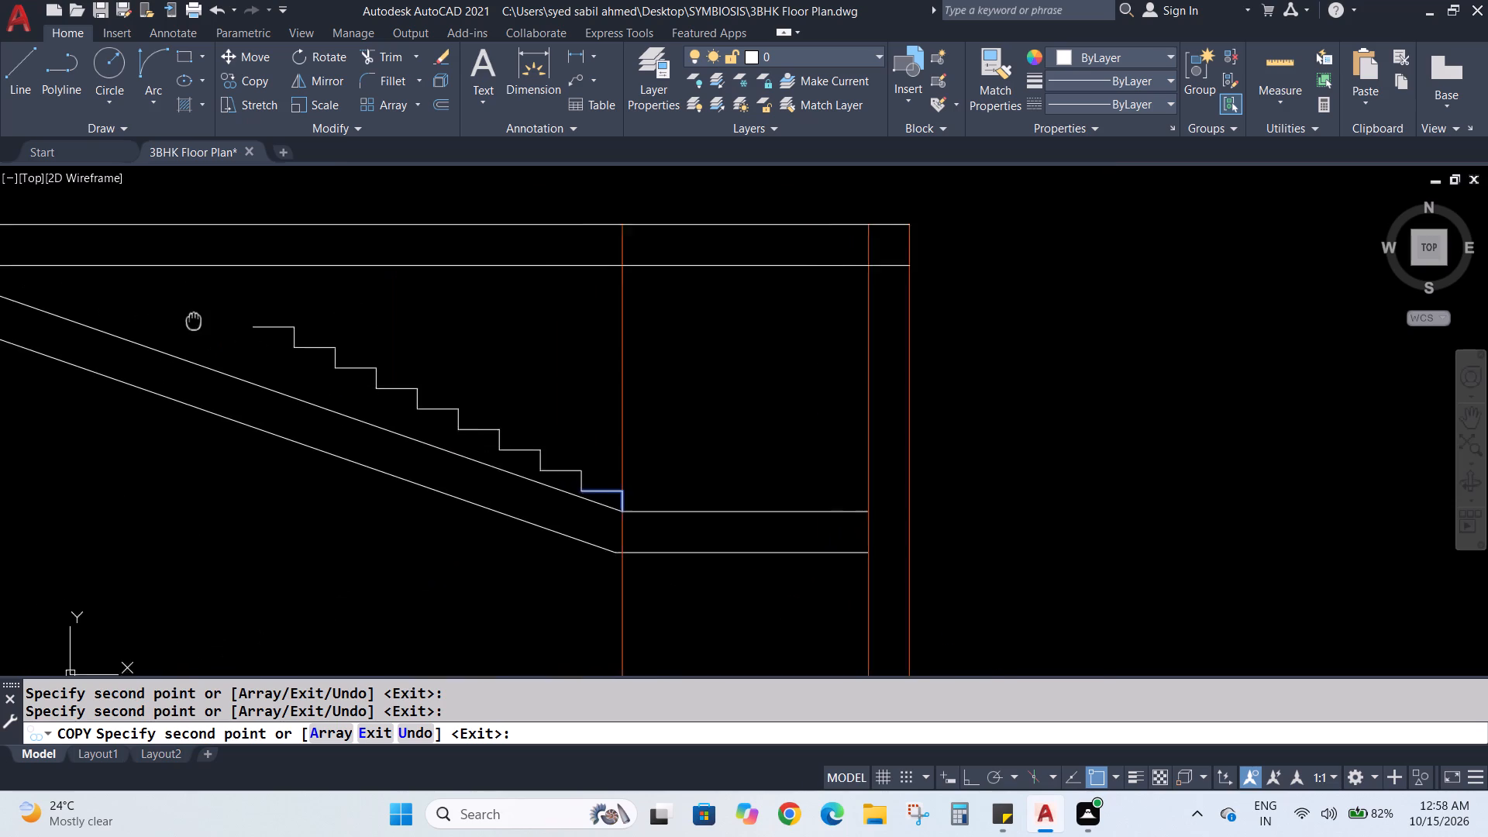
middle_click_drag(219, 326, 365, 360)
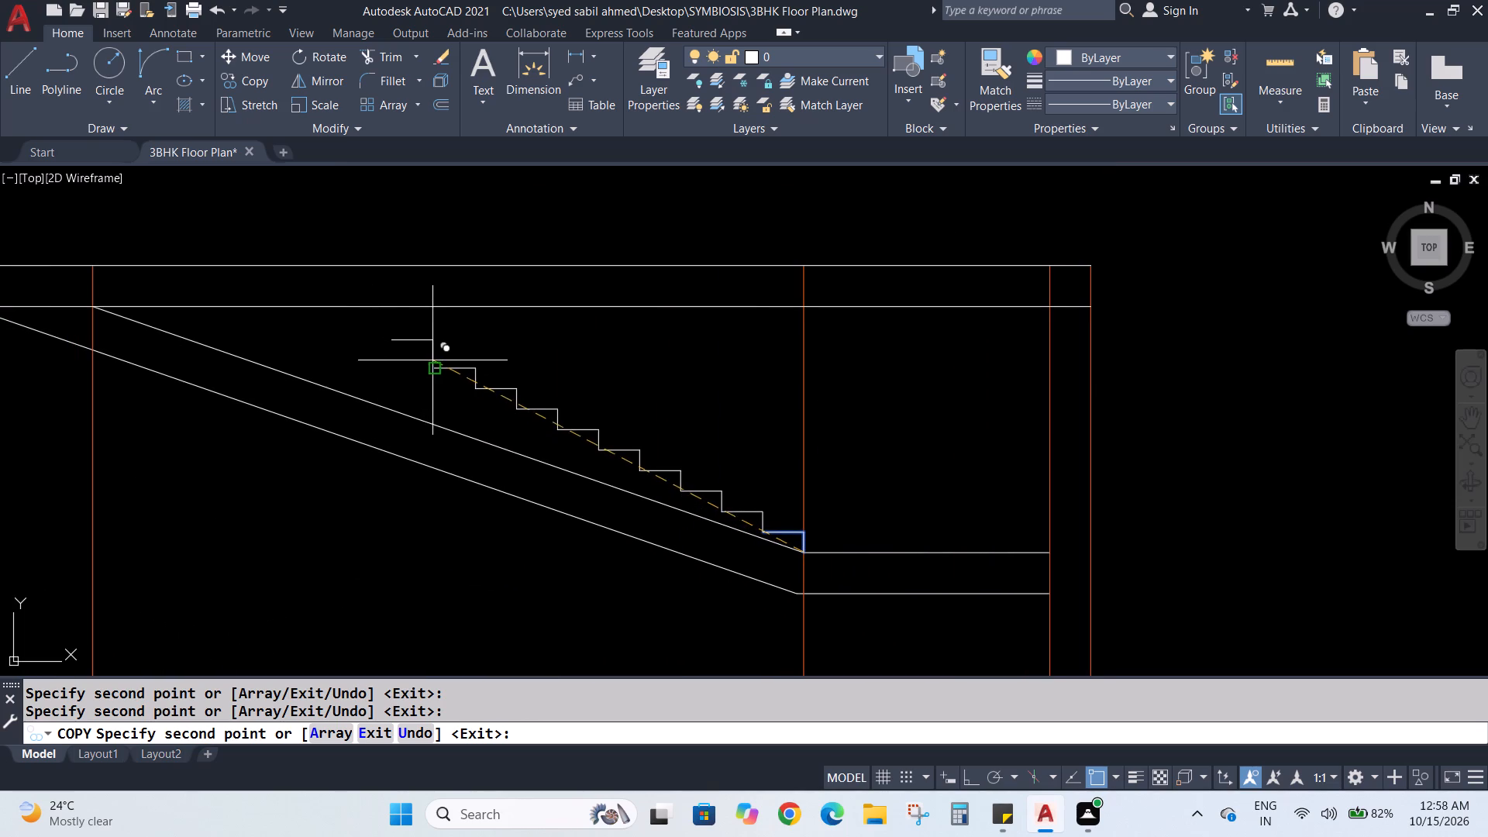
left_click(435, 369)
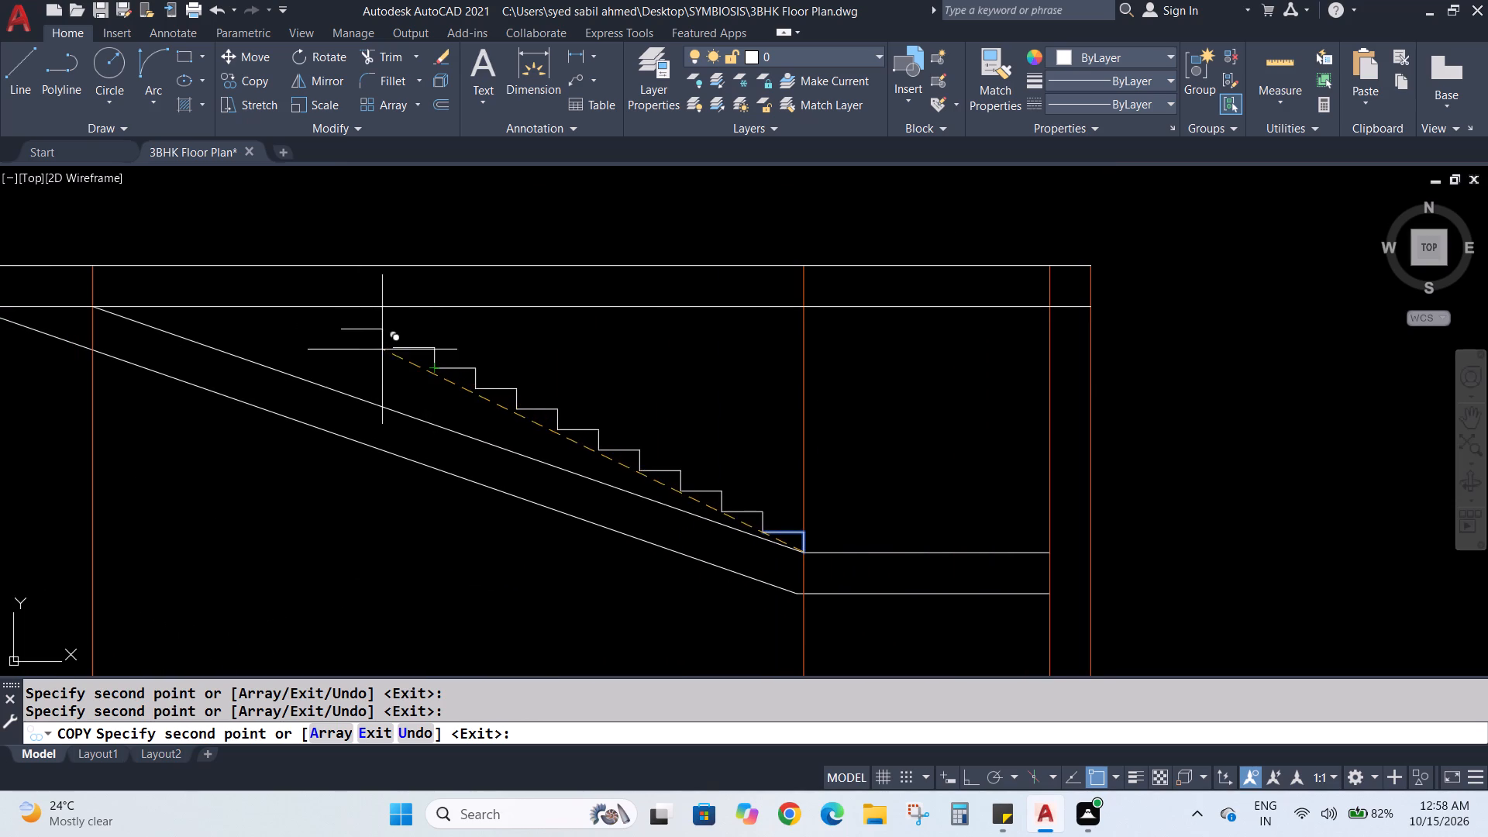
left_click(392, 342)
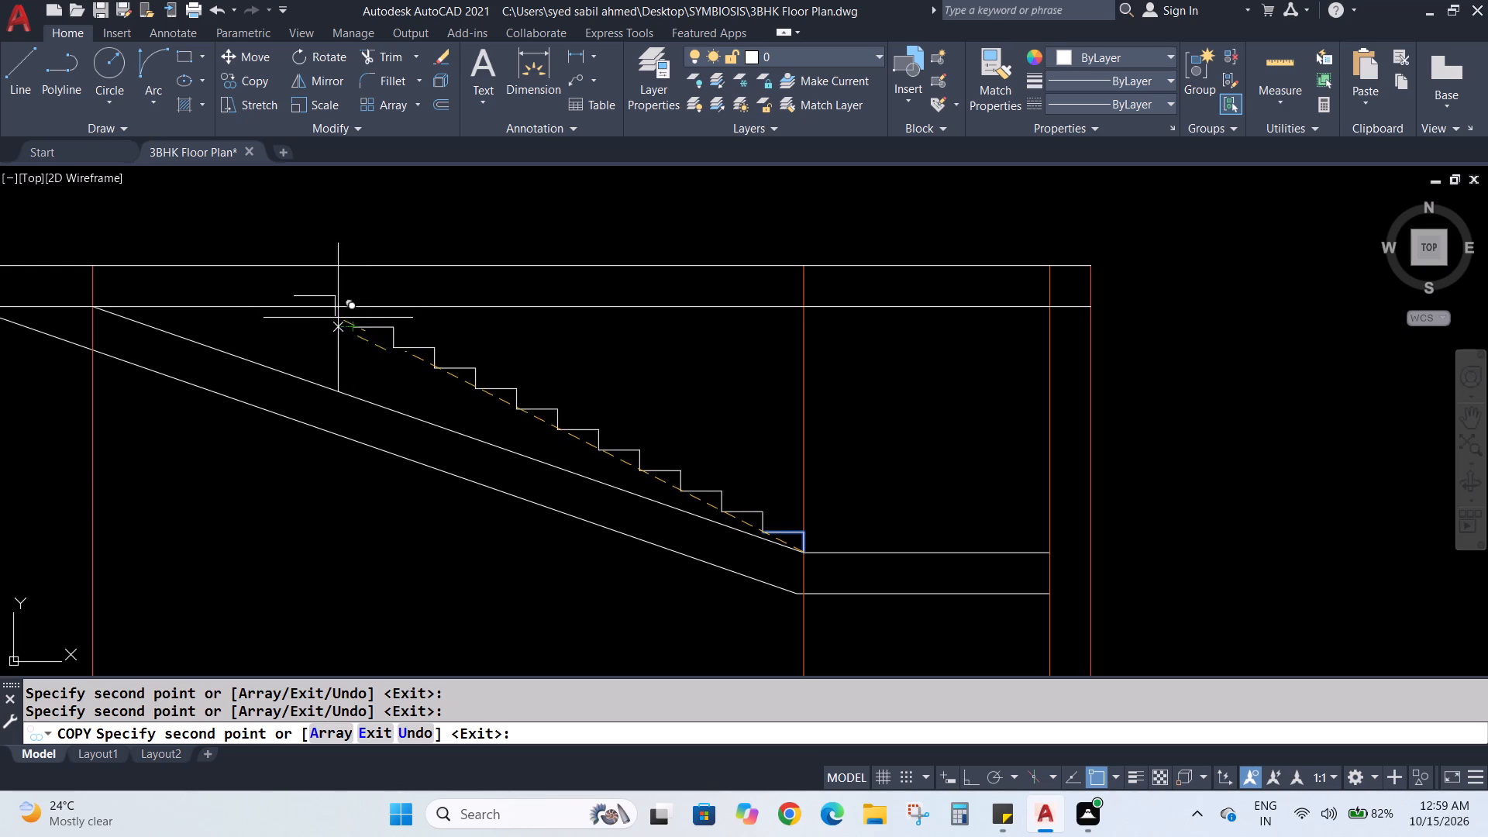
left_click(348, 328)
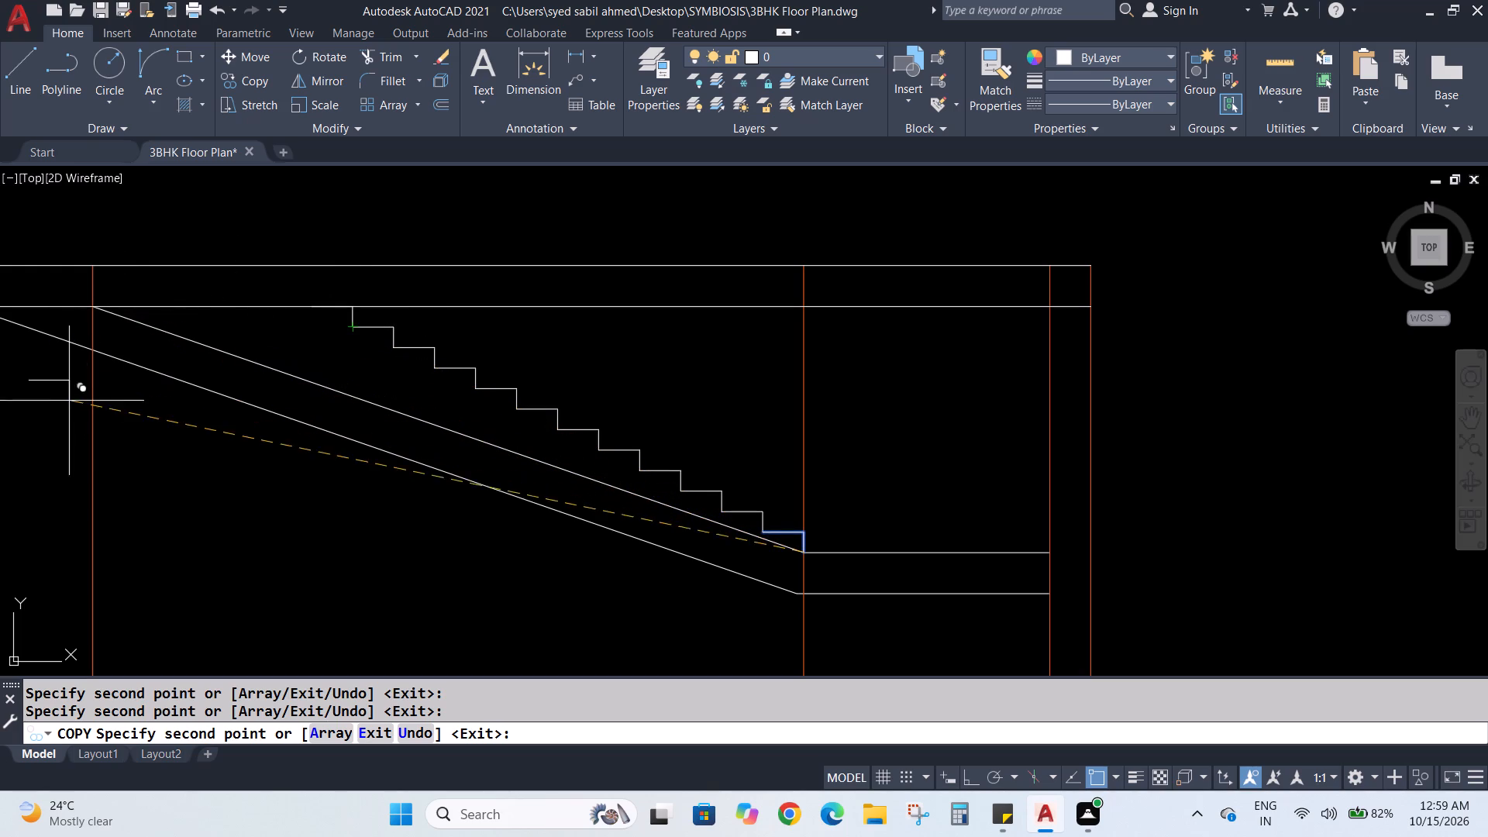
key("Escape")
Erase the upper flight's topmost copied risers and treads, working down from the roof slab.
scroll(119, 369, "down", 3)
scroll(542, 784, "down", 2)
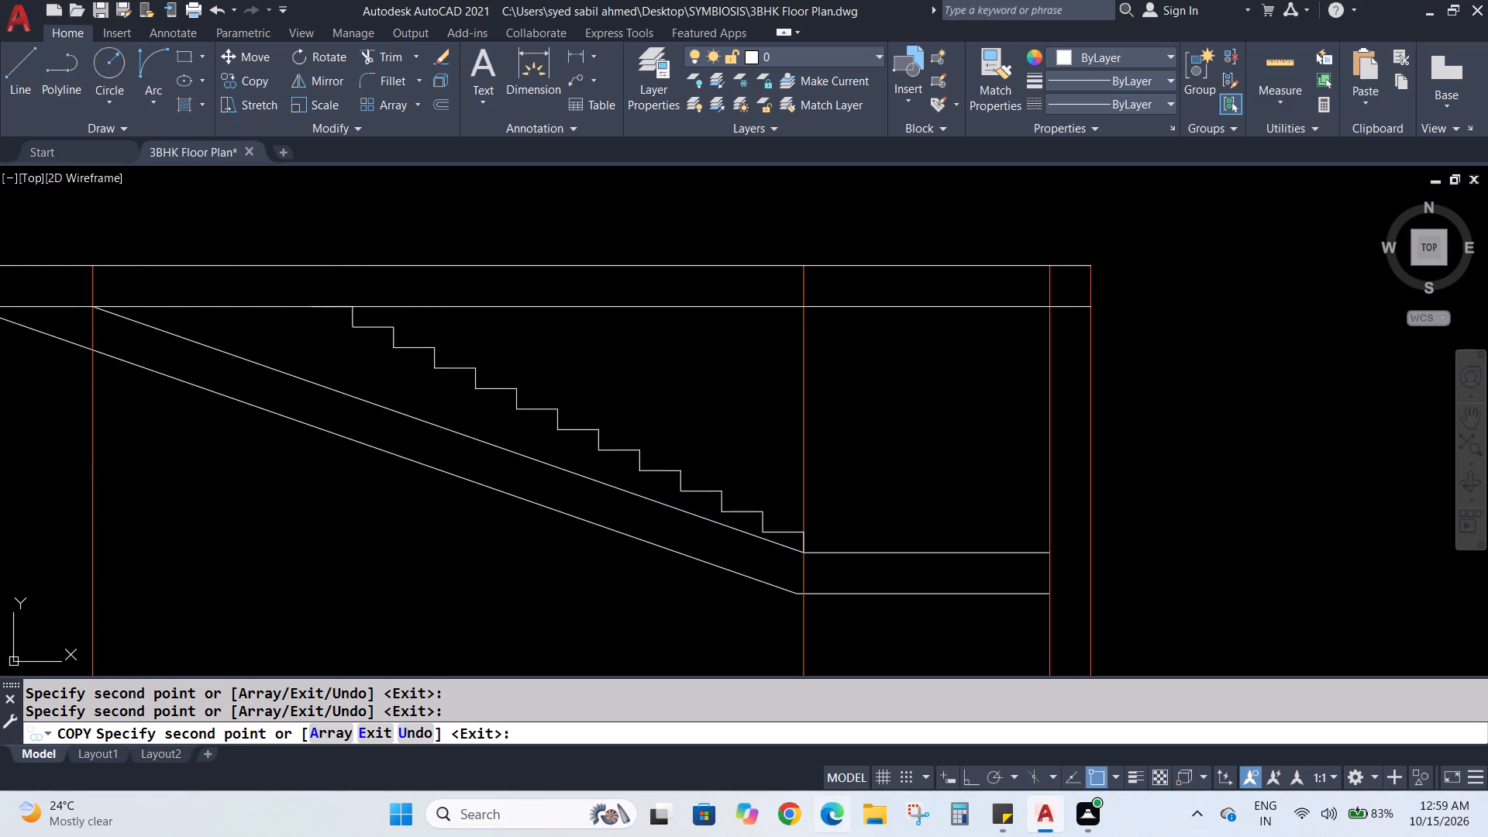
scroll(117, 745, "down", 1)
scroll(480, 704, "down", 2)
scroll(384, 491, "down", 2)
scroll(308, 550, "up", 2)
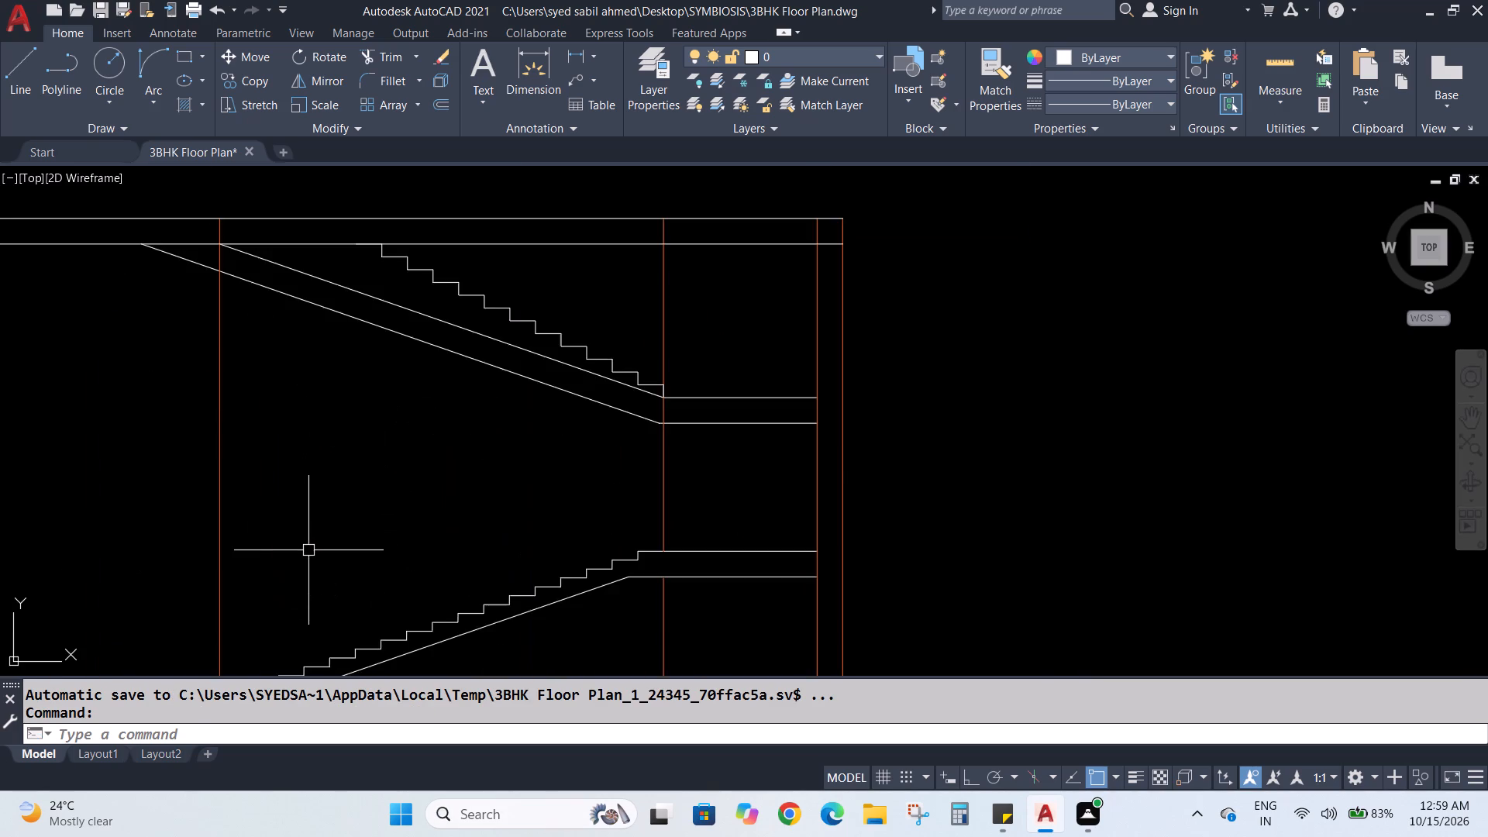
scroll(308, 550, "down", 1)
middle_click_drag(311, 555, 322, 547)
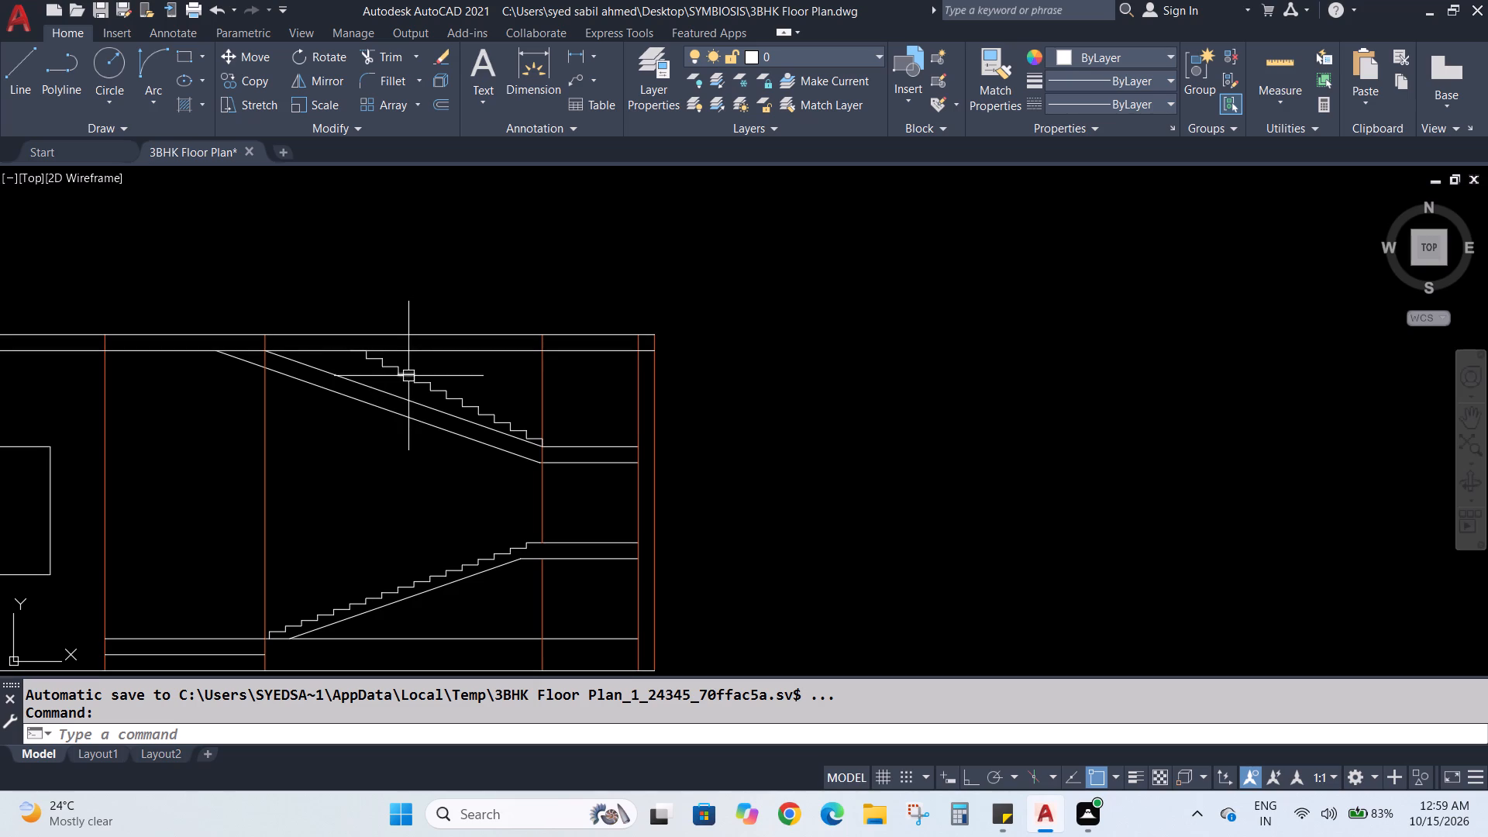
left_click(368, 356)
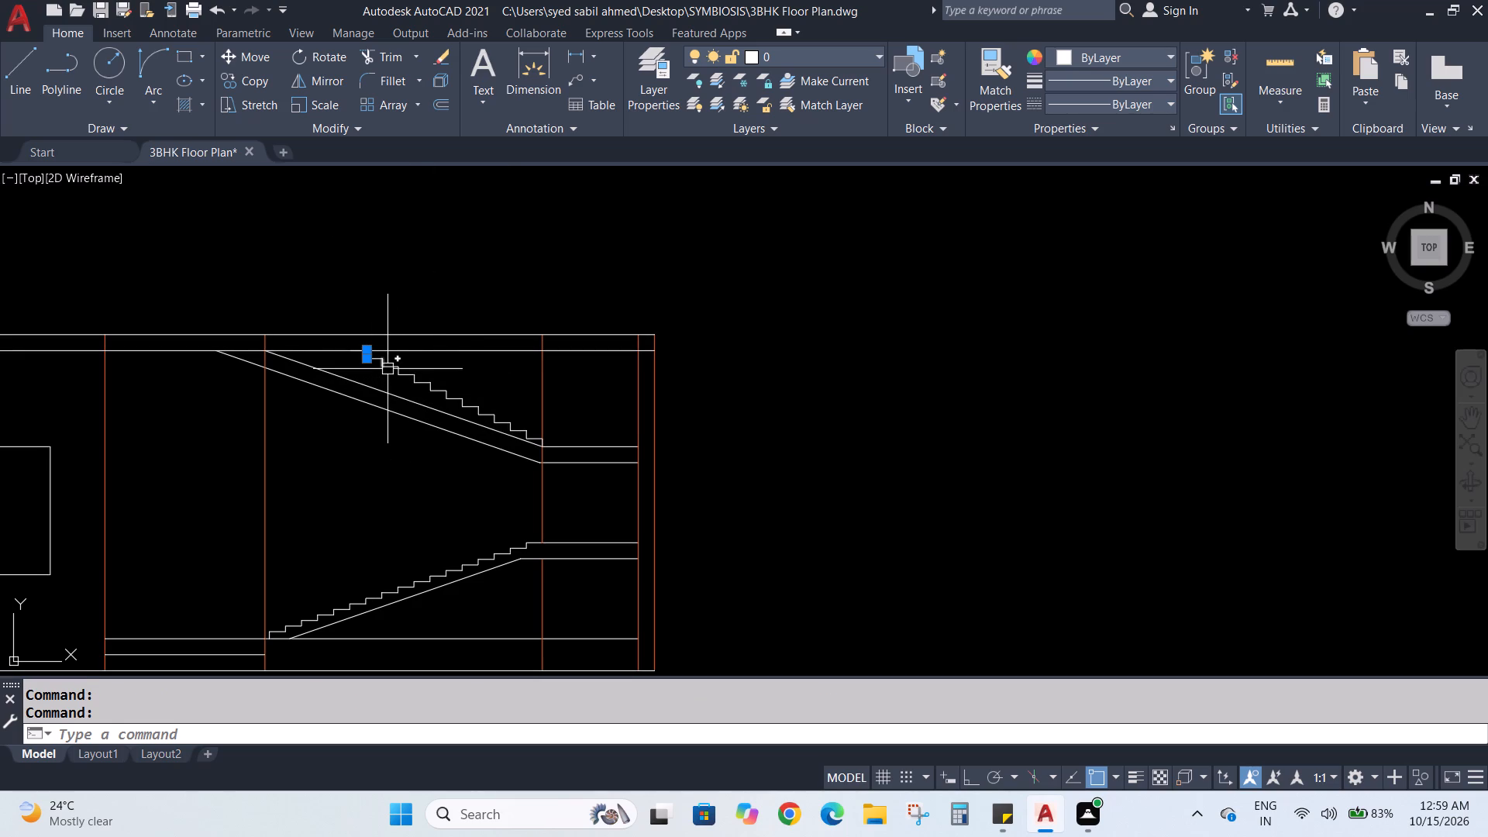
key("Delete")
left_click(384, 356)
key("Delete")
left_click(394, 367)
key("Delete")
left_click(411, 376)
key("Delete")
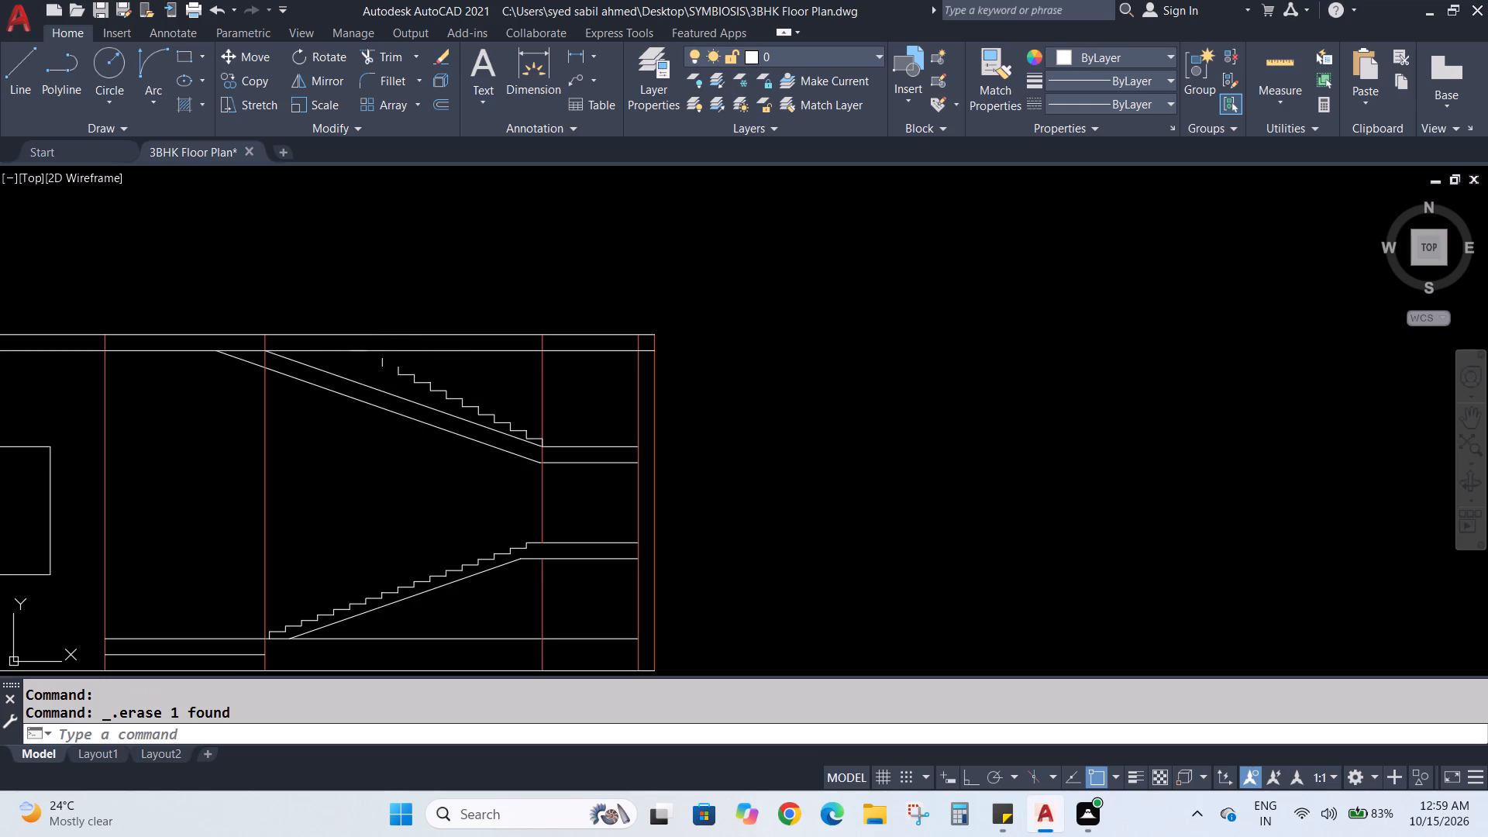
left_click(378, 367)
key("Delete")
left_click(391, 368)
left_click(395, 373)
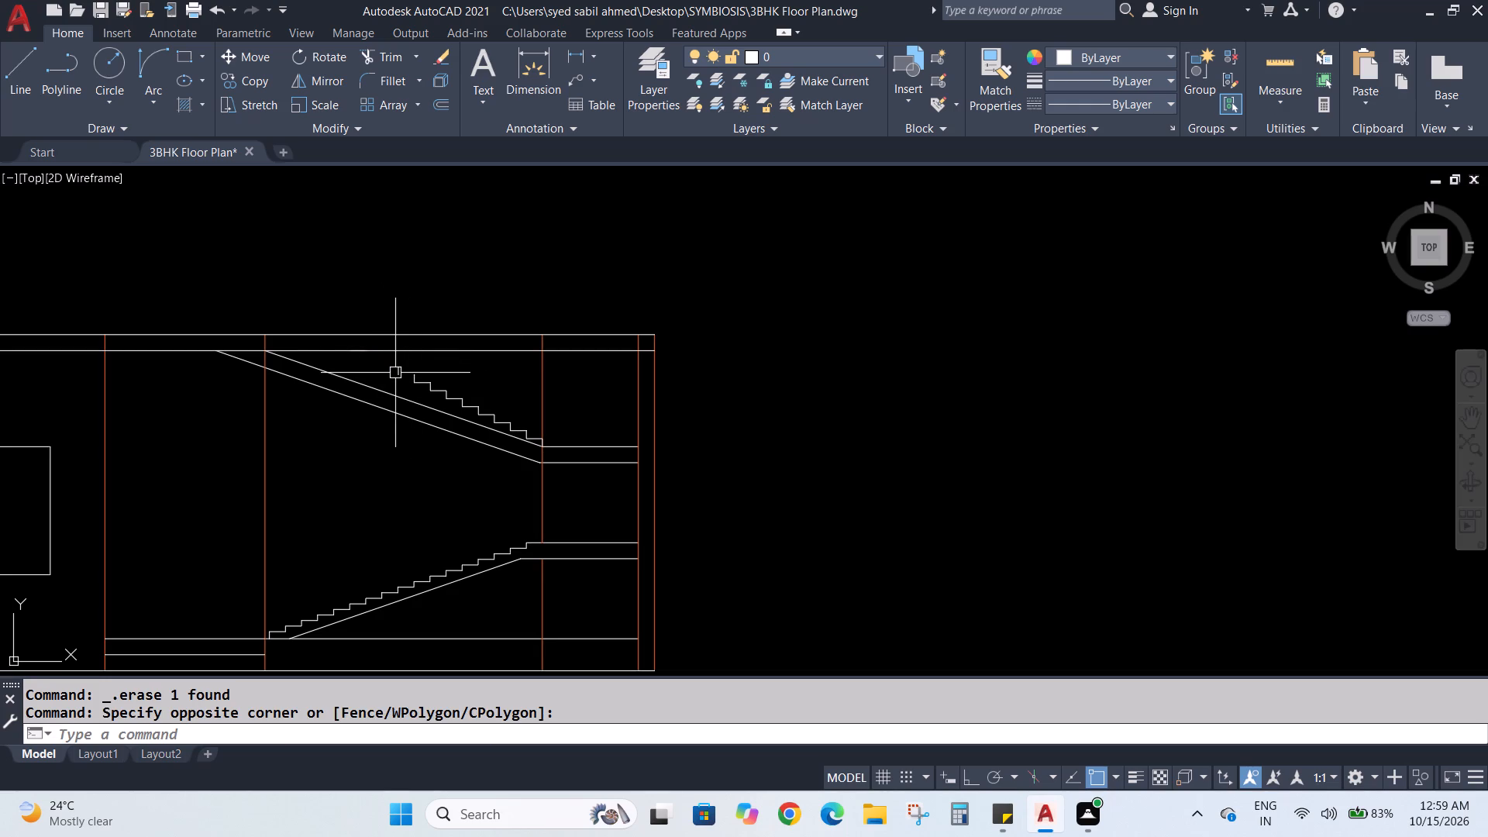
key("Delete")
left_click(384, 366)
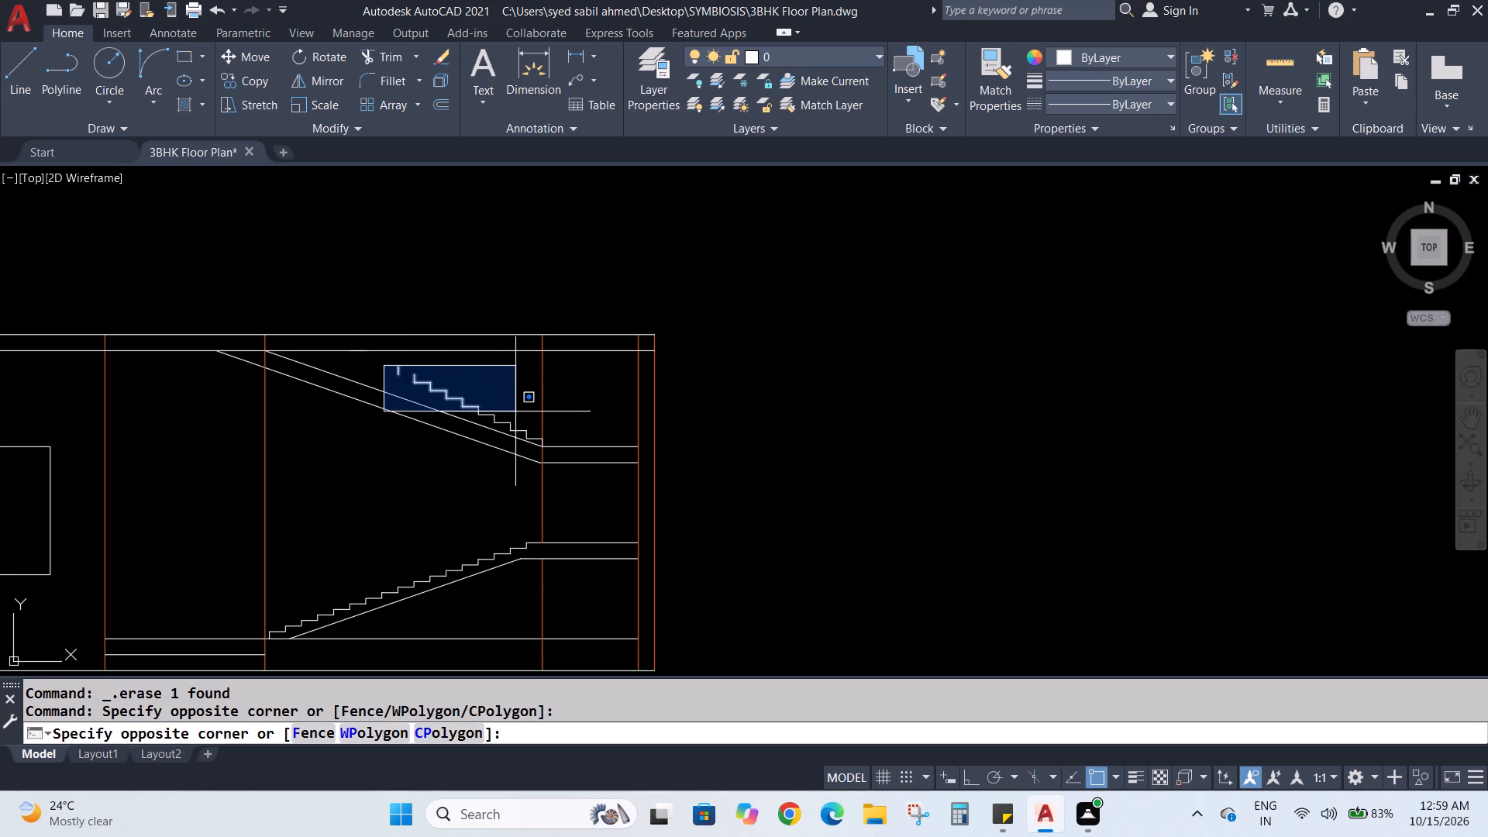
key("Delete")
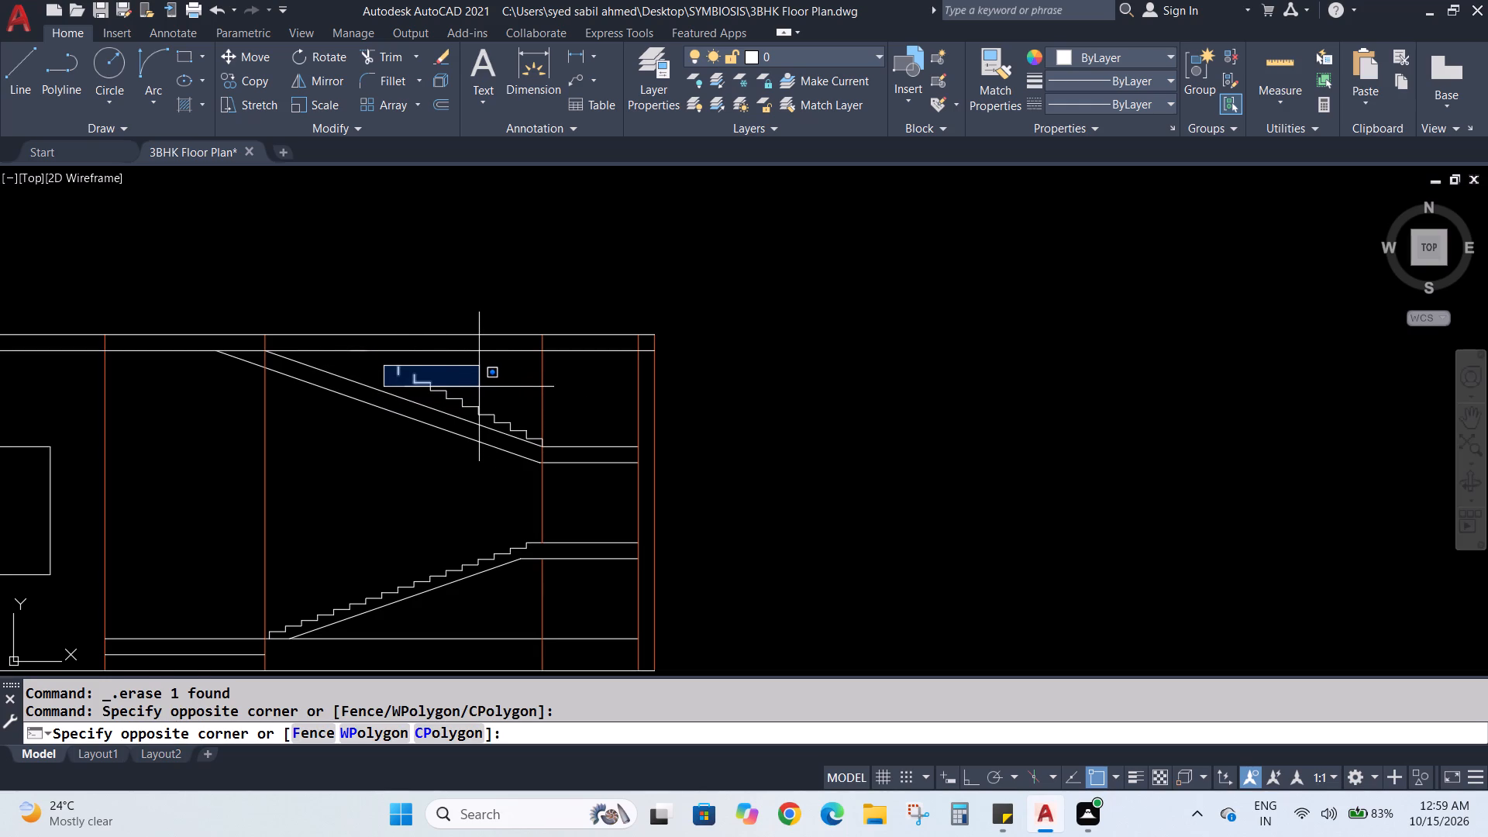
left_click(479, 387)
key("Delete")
Continue erasing the upper flight's copied risers and treads, working down the middle of the flight toward the landing.
left_click(423, 379)
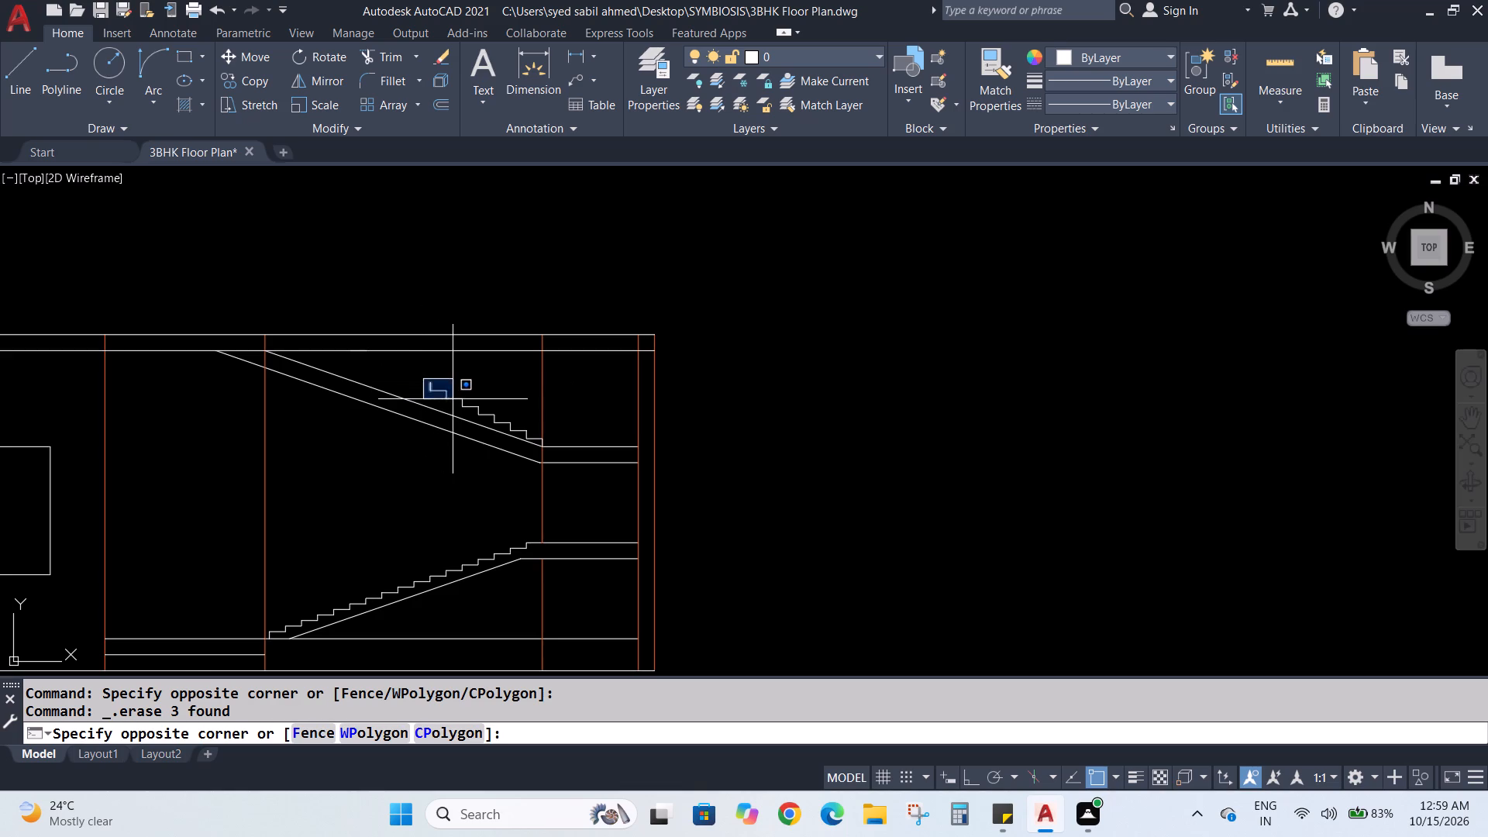
left_click(462, 401)
key("Delete")
left_click(456, 391)
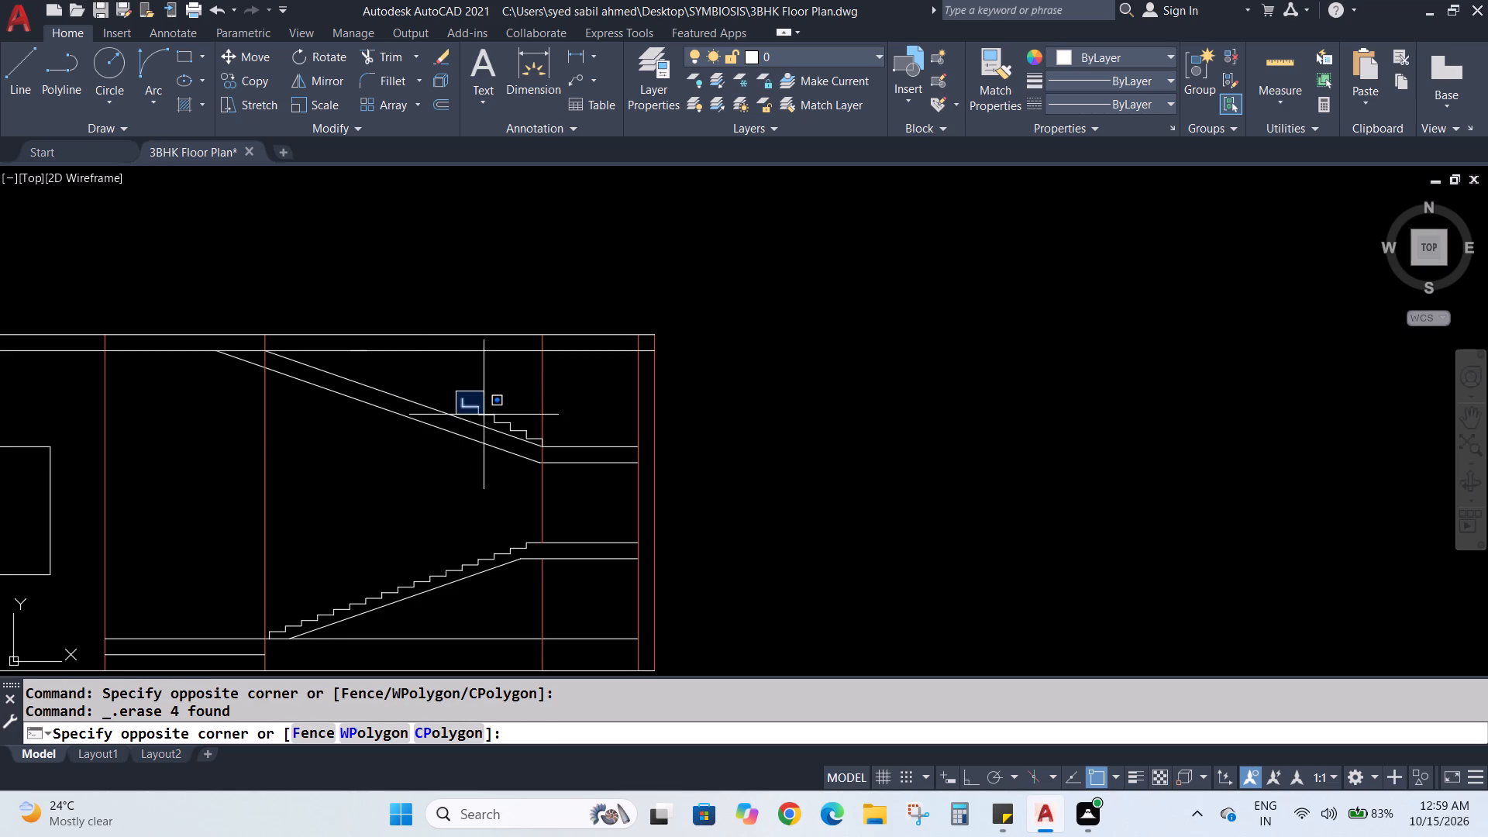
left_click(486, 416)
key("Delete")
left_click(487, 411)
key("Delete")
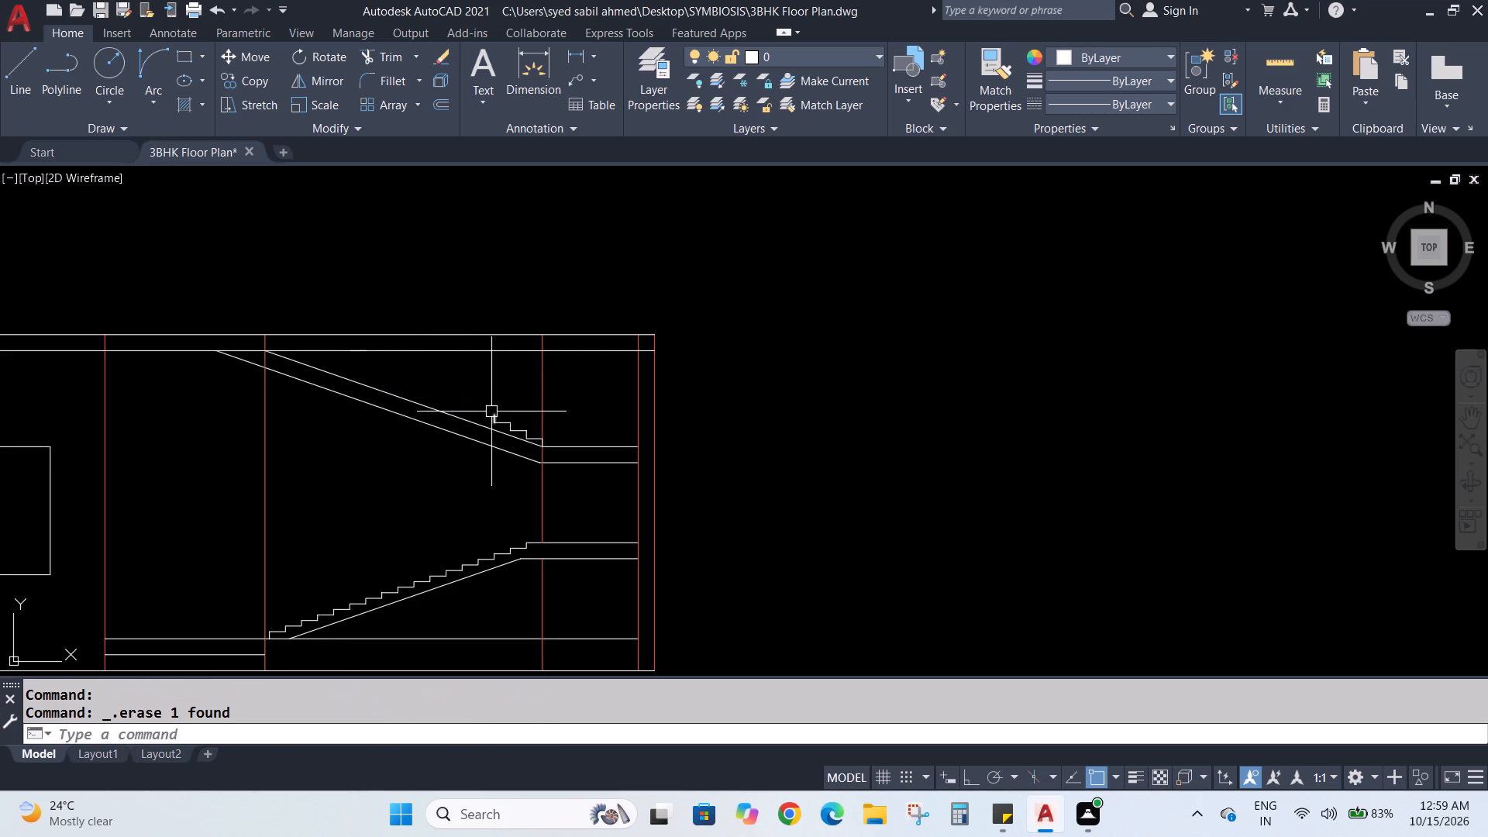
key("Delete")
Erase the next lower risers and treads of the upper flight, one line at a time, nearing the landing.
left_click(493, 413)
key("Delete")
key("Delete")
key("Delete")
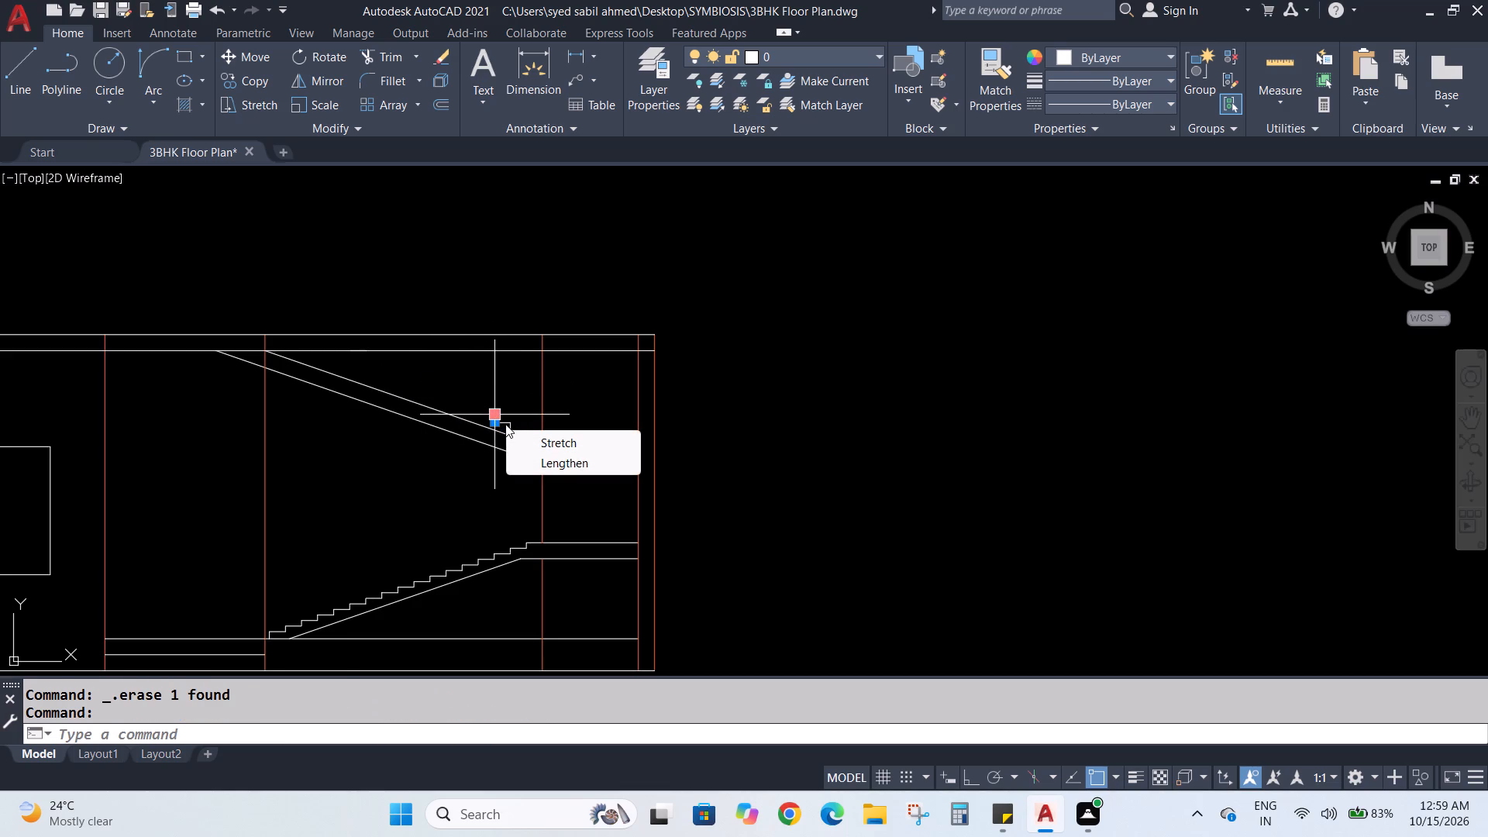
key("Delete")
key("Delete")
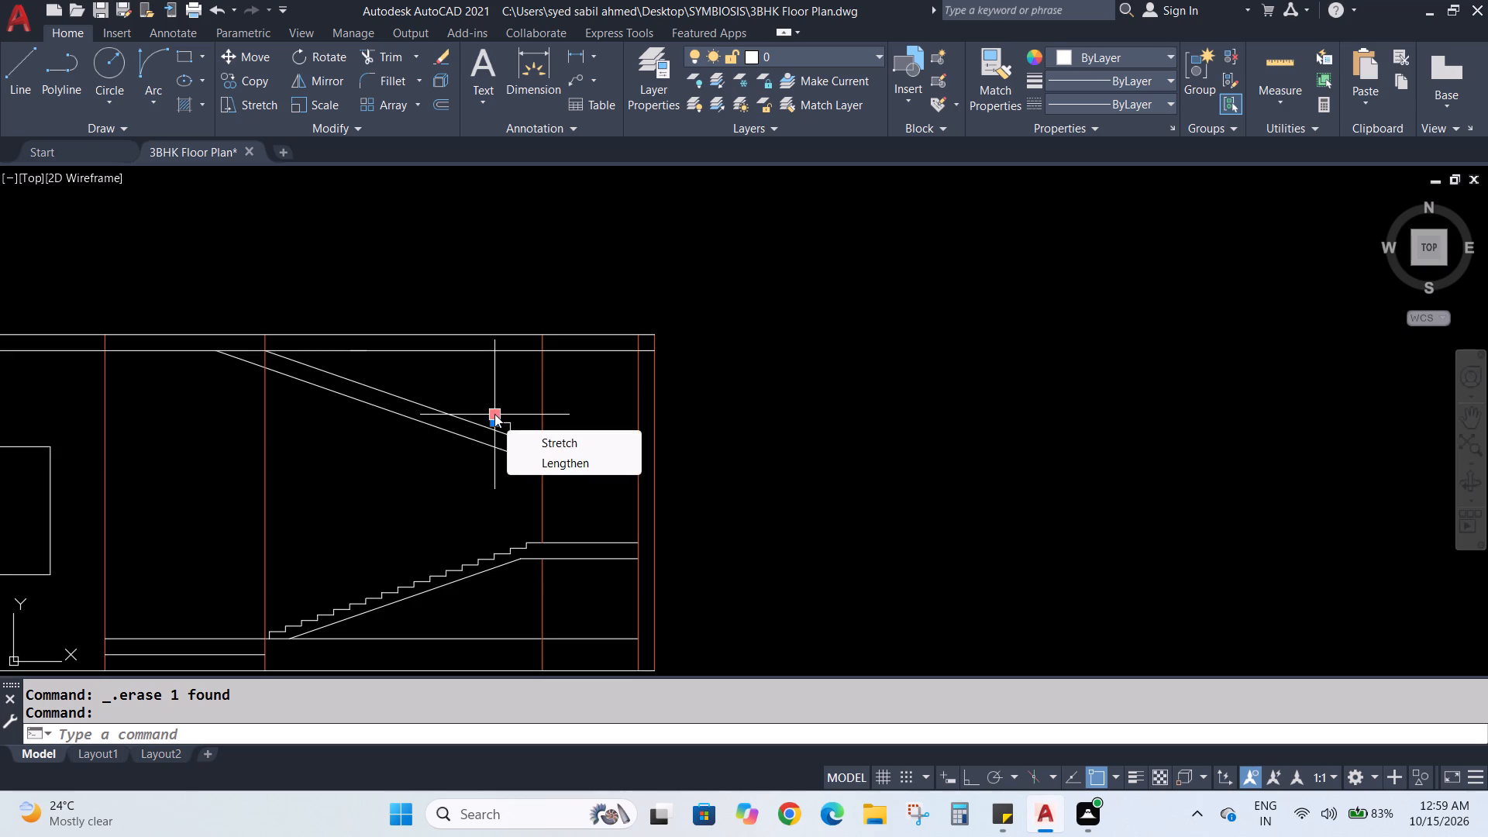
key("Delete")
key("Escape")
left_click(497, 419)
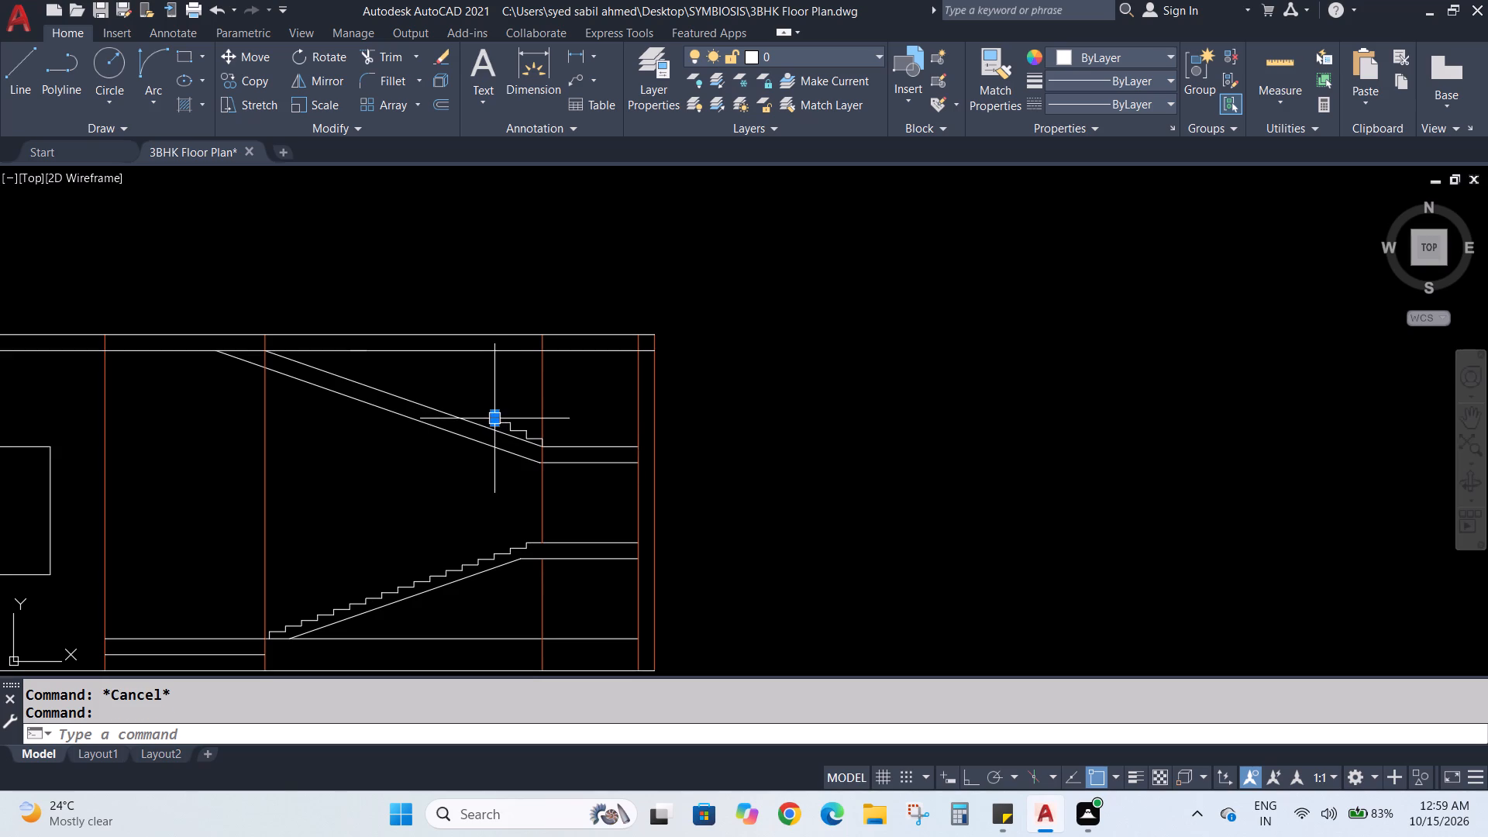
key("Delete")
left_click(505, 419)
key("Delete")
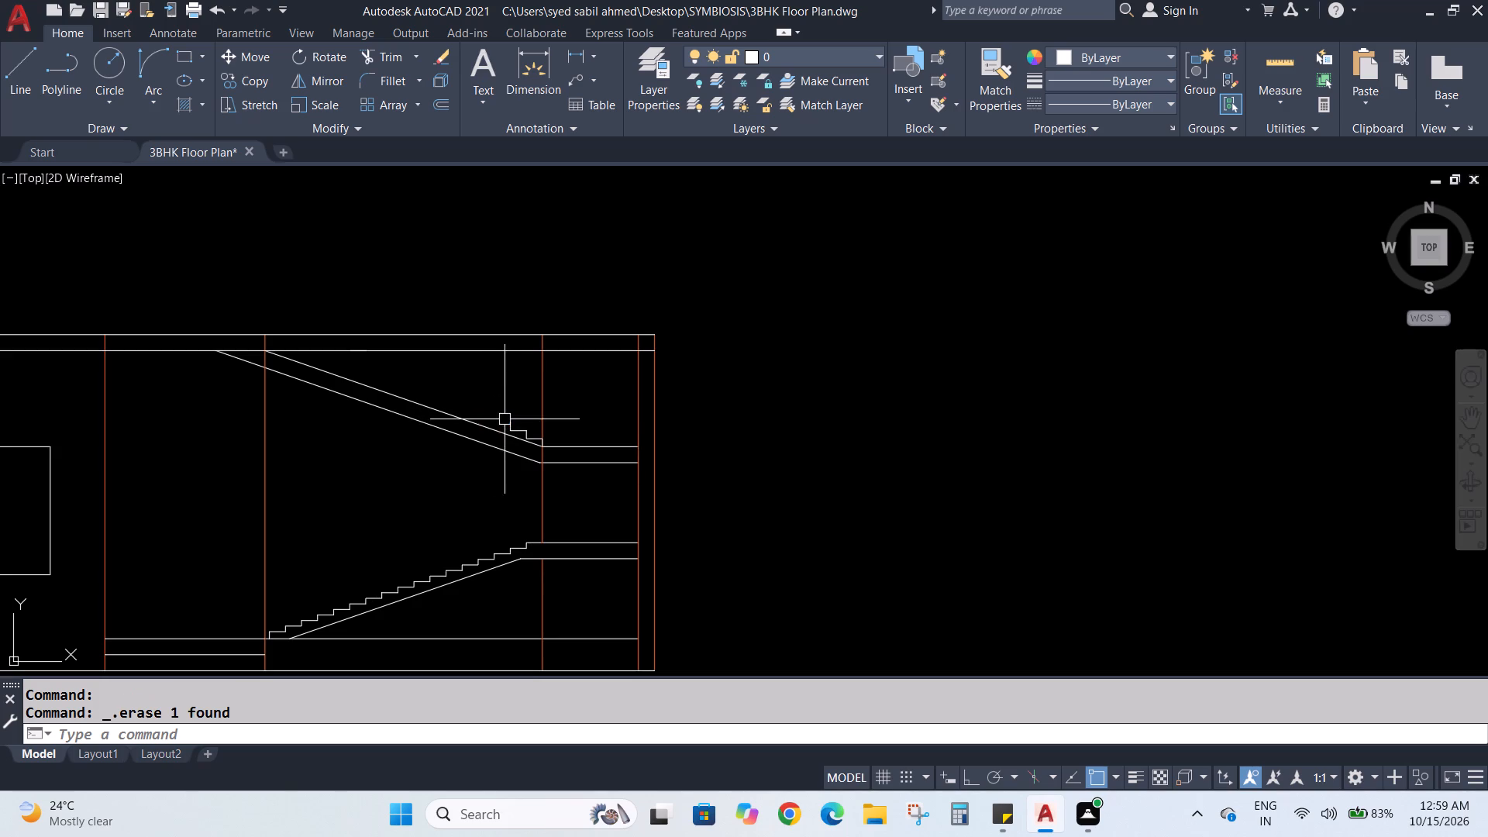
left_click(509, 428)
key("Delete")
left_click(518, 429)
key("Delete")
key("Delete")
Erase the upper flight's last risers and tread beside the landing, leaving only its two sloping lines and landing lines.
left_click(534, 432)
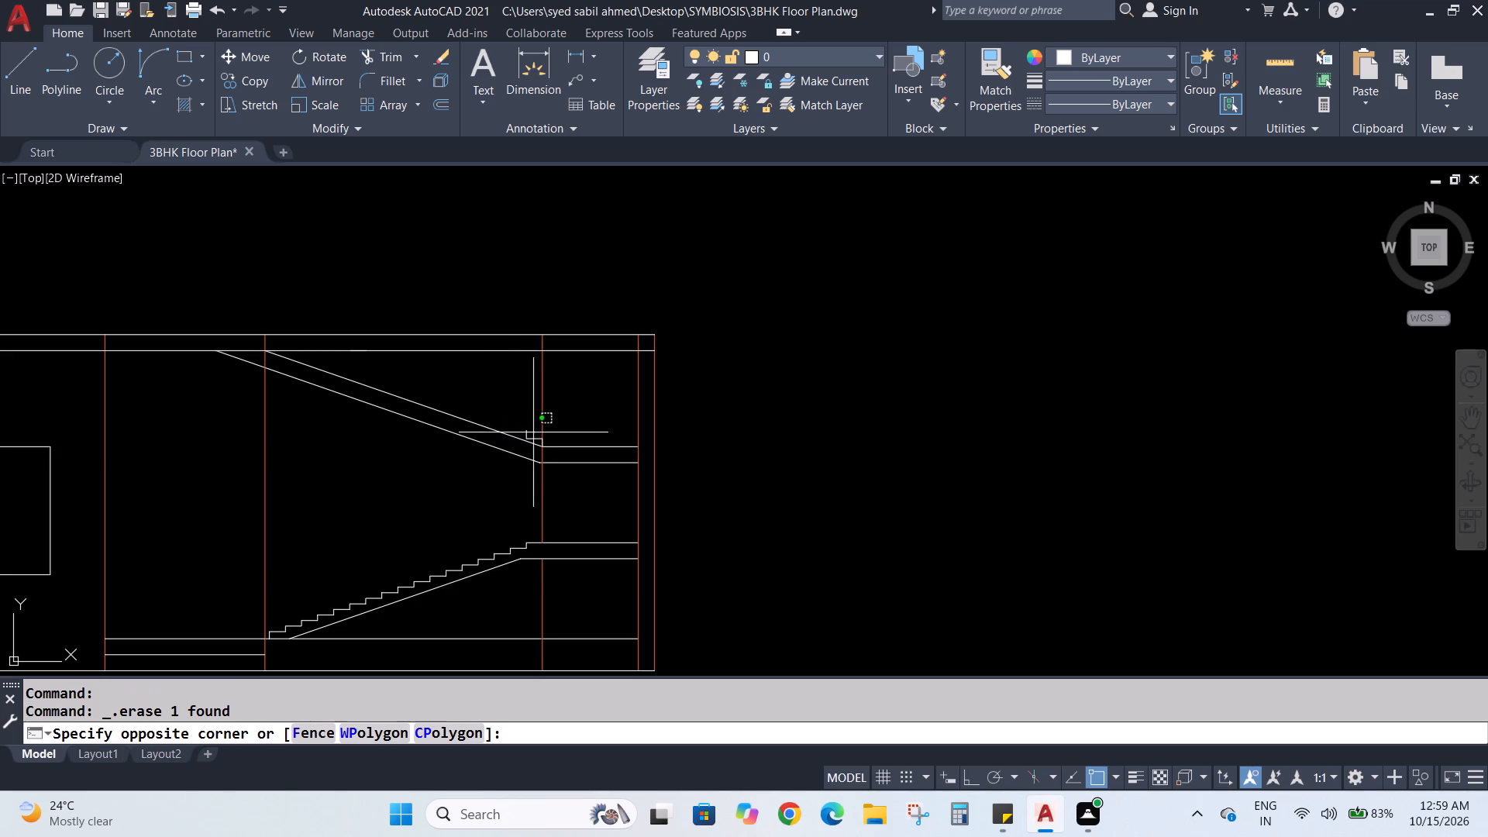
double_click(529, 432)
key("Delete")
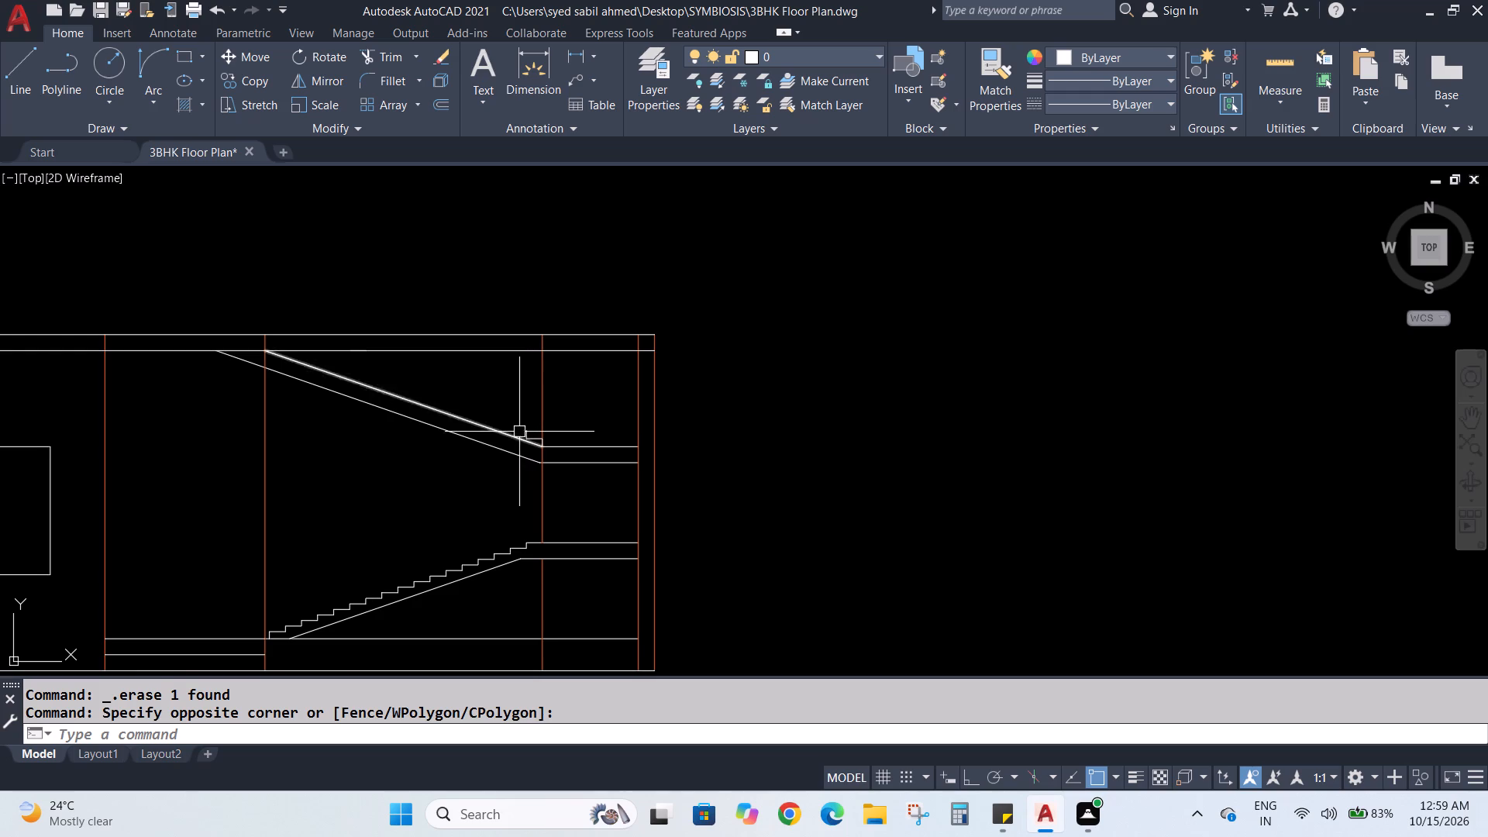
left_click(525, 430)
key("Delete")
key("Escape")
key("Escape")
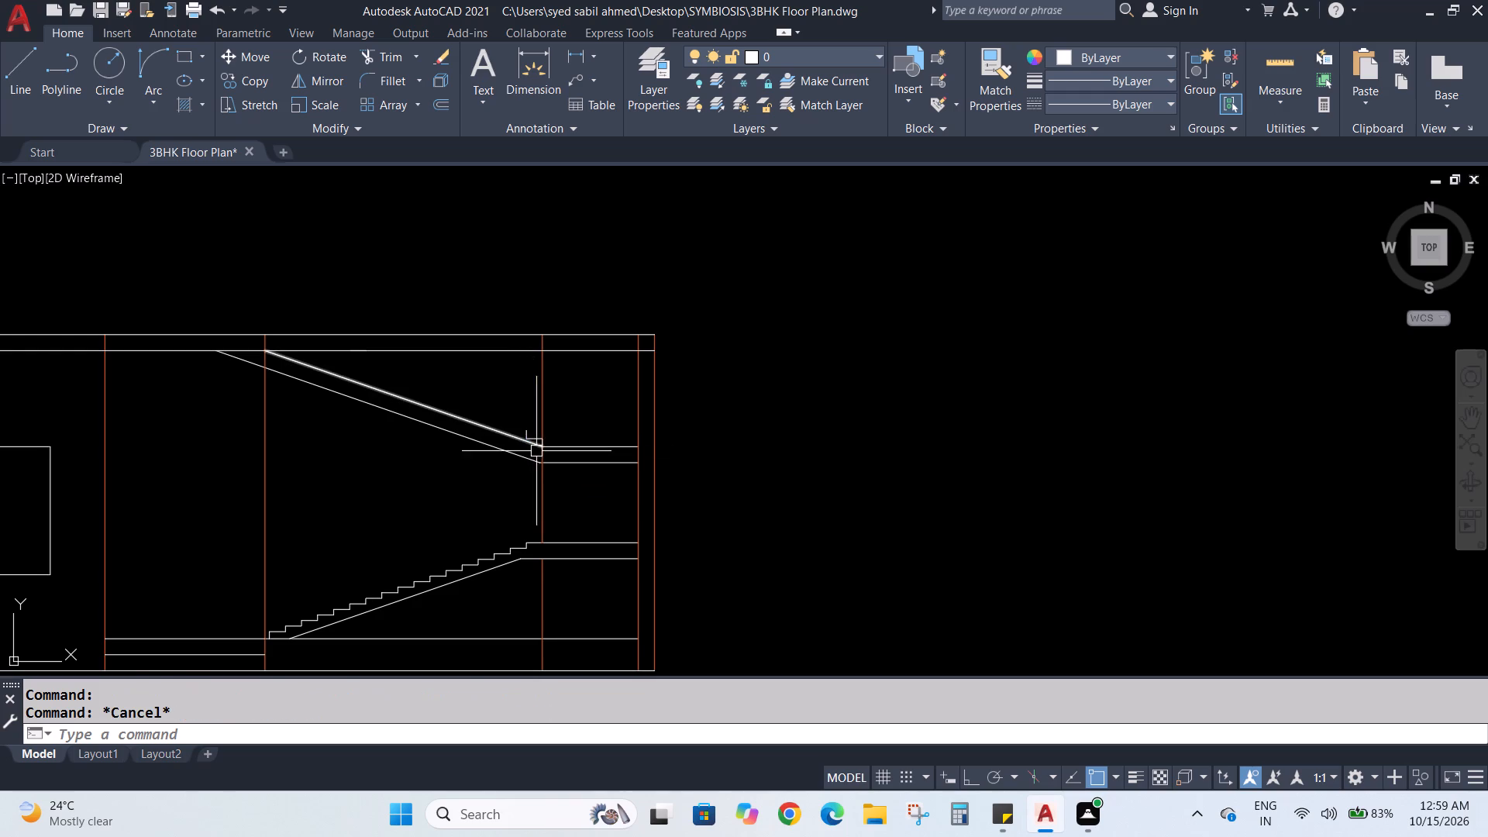
scroll(536, 450, "up", 3)
left_click(500, 398)
double_click(495, 395)
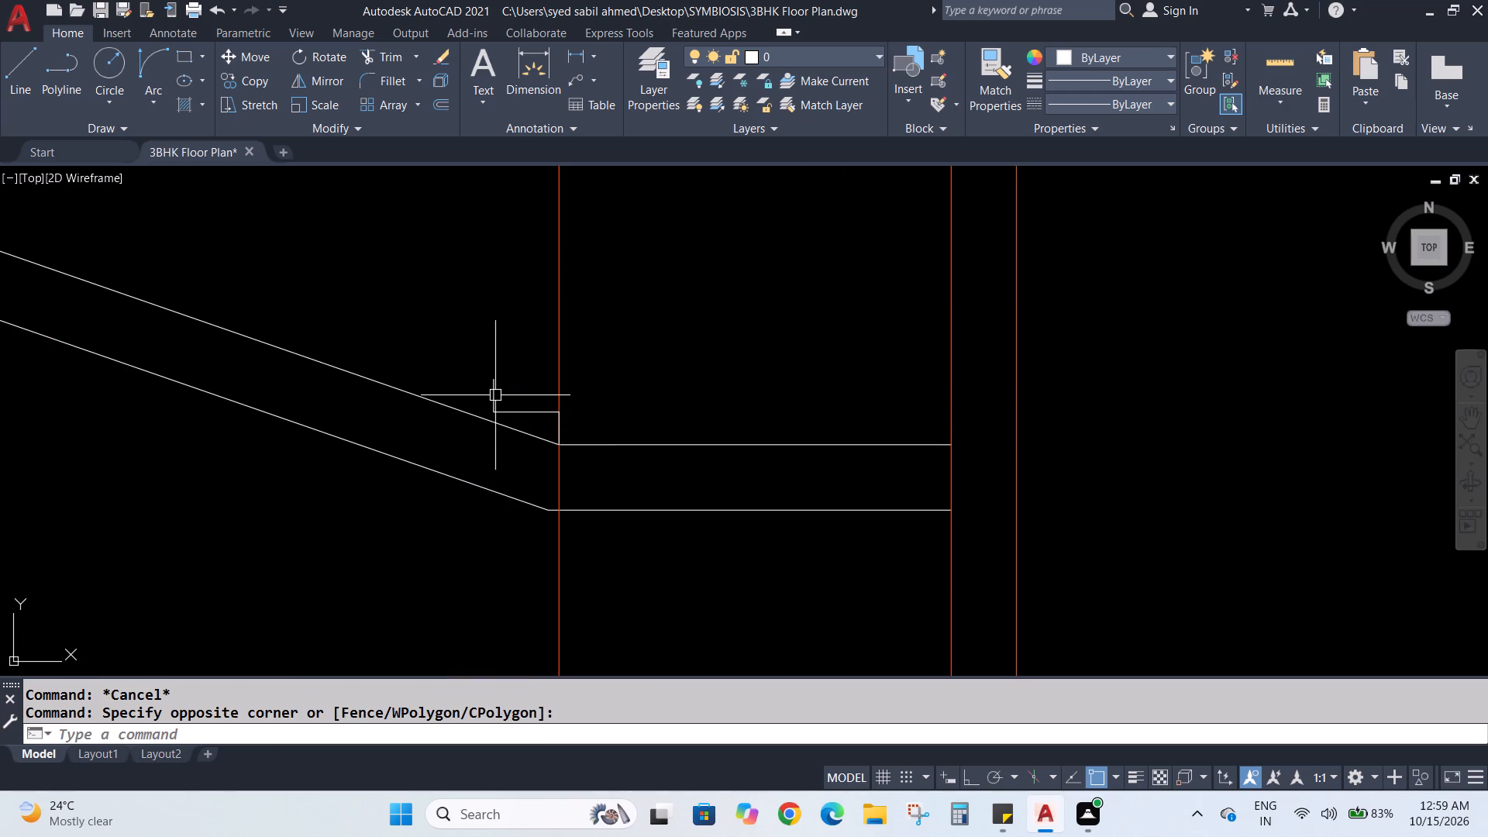
left_click(491, 401)
key("Delete")
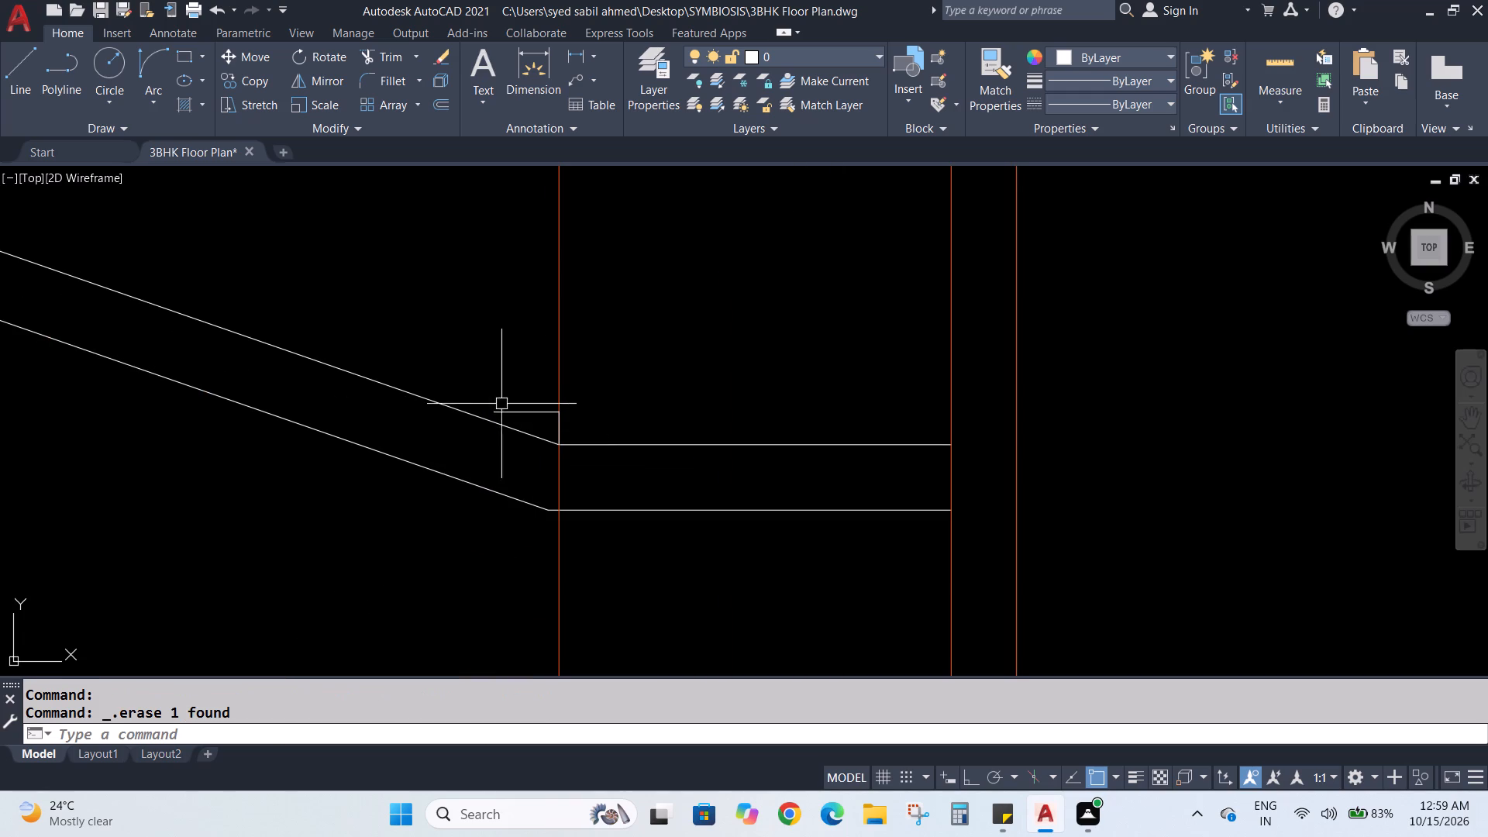
left_click(516, 410)
key("Delete")
left_click(559, 425)
key("Delete")
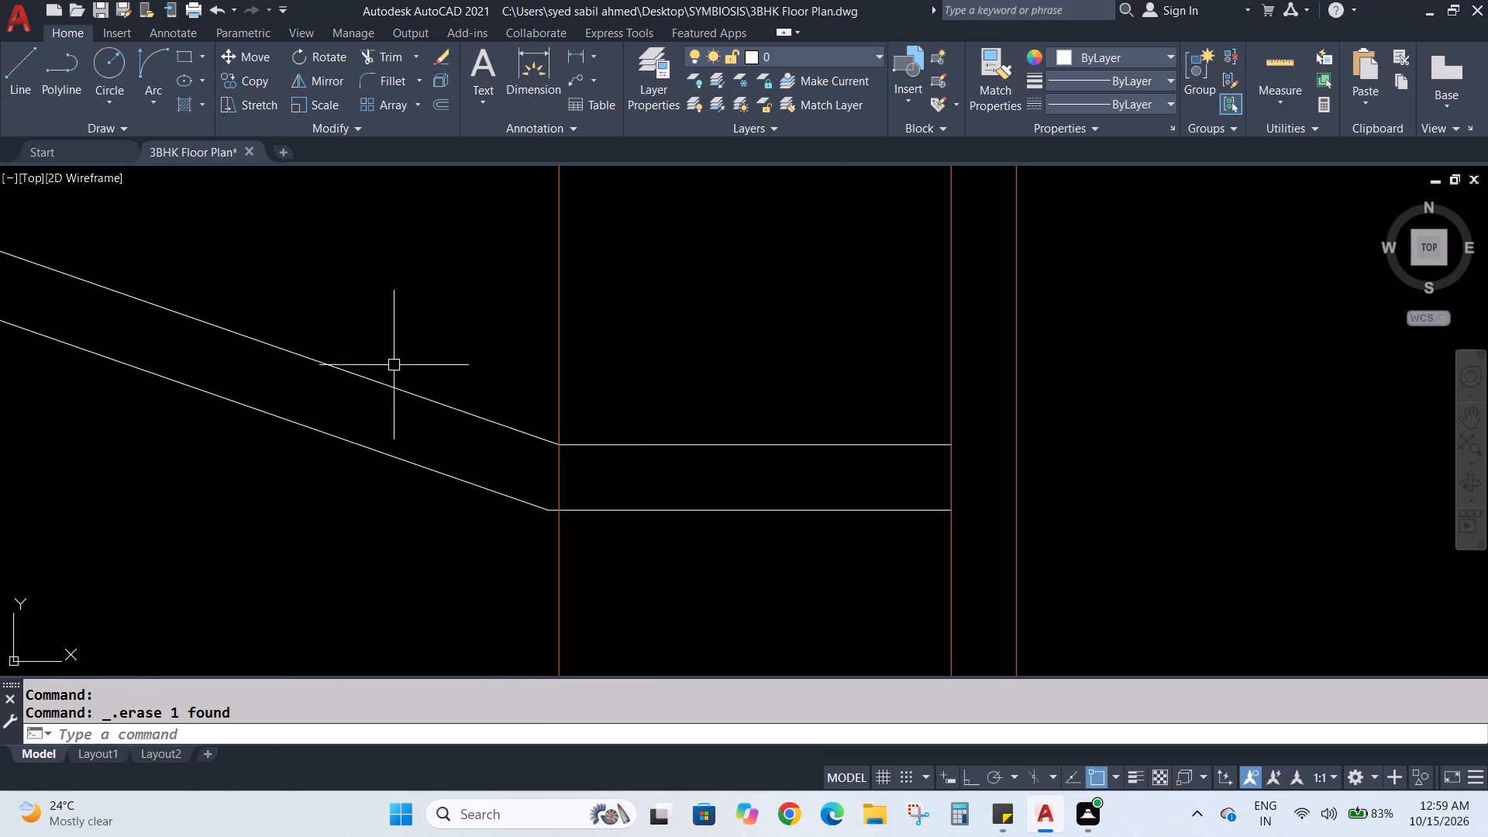
Save the drawing.
scroll(375, 367, "down", 2)
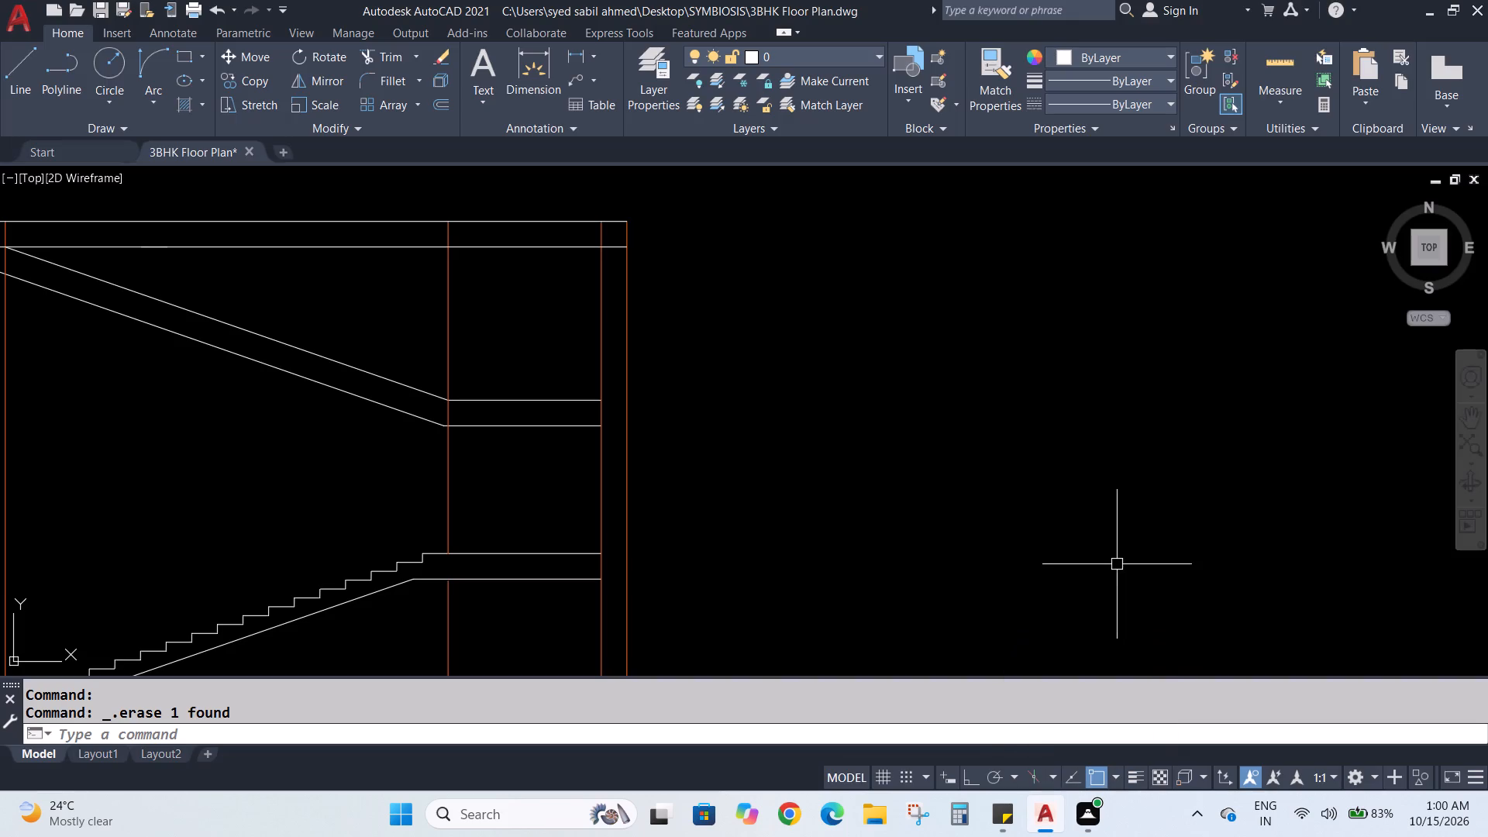
scroll(471, 448, "down", 2)
middle_click_drag(376, 436, 710, 406)
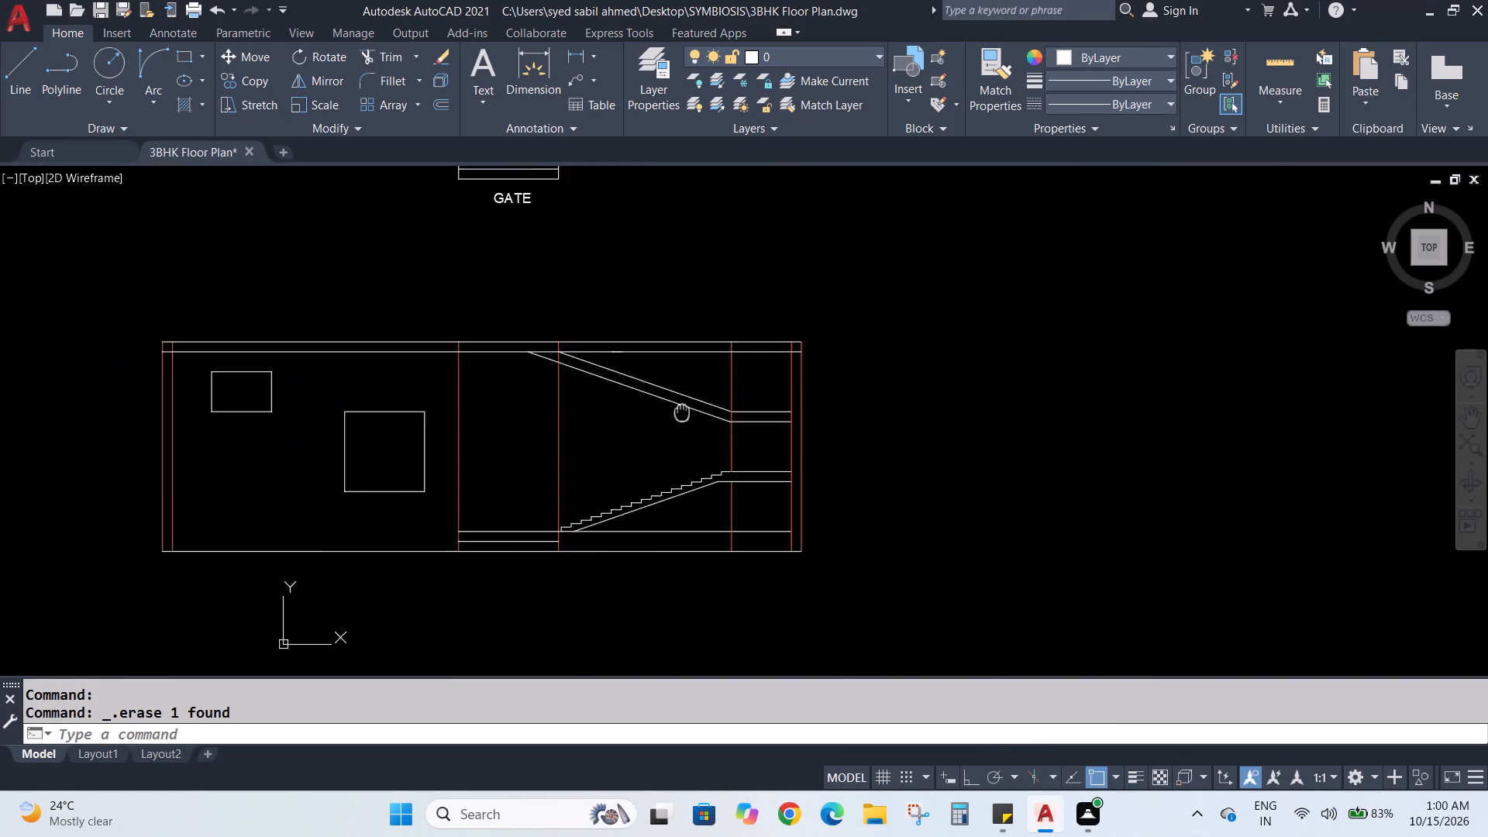
middle_click_drag(710, 406, 729, 397)
left_click(100, 8)
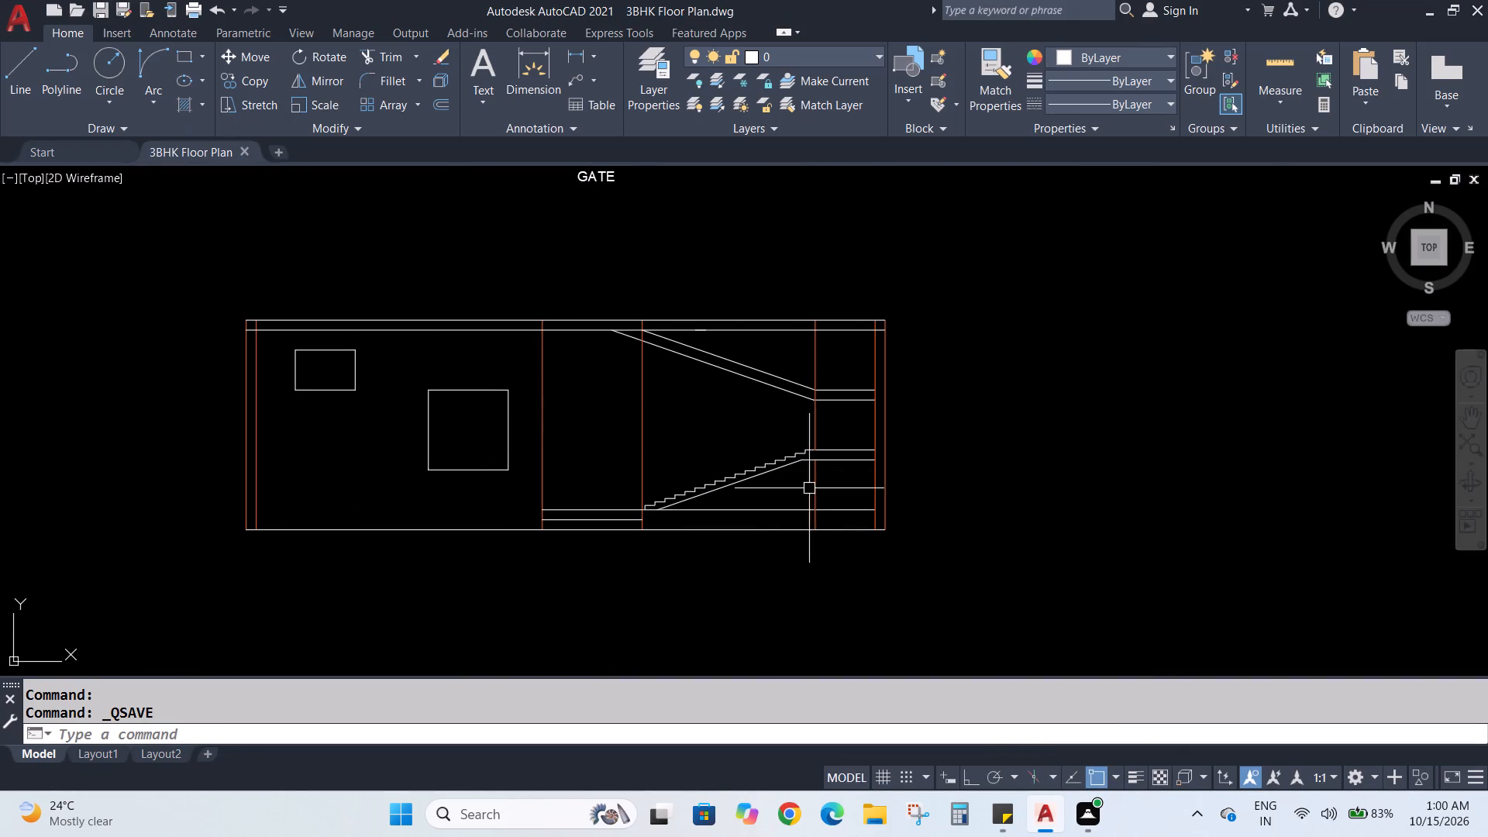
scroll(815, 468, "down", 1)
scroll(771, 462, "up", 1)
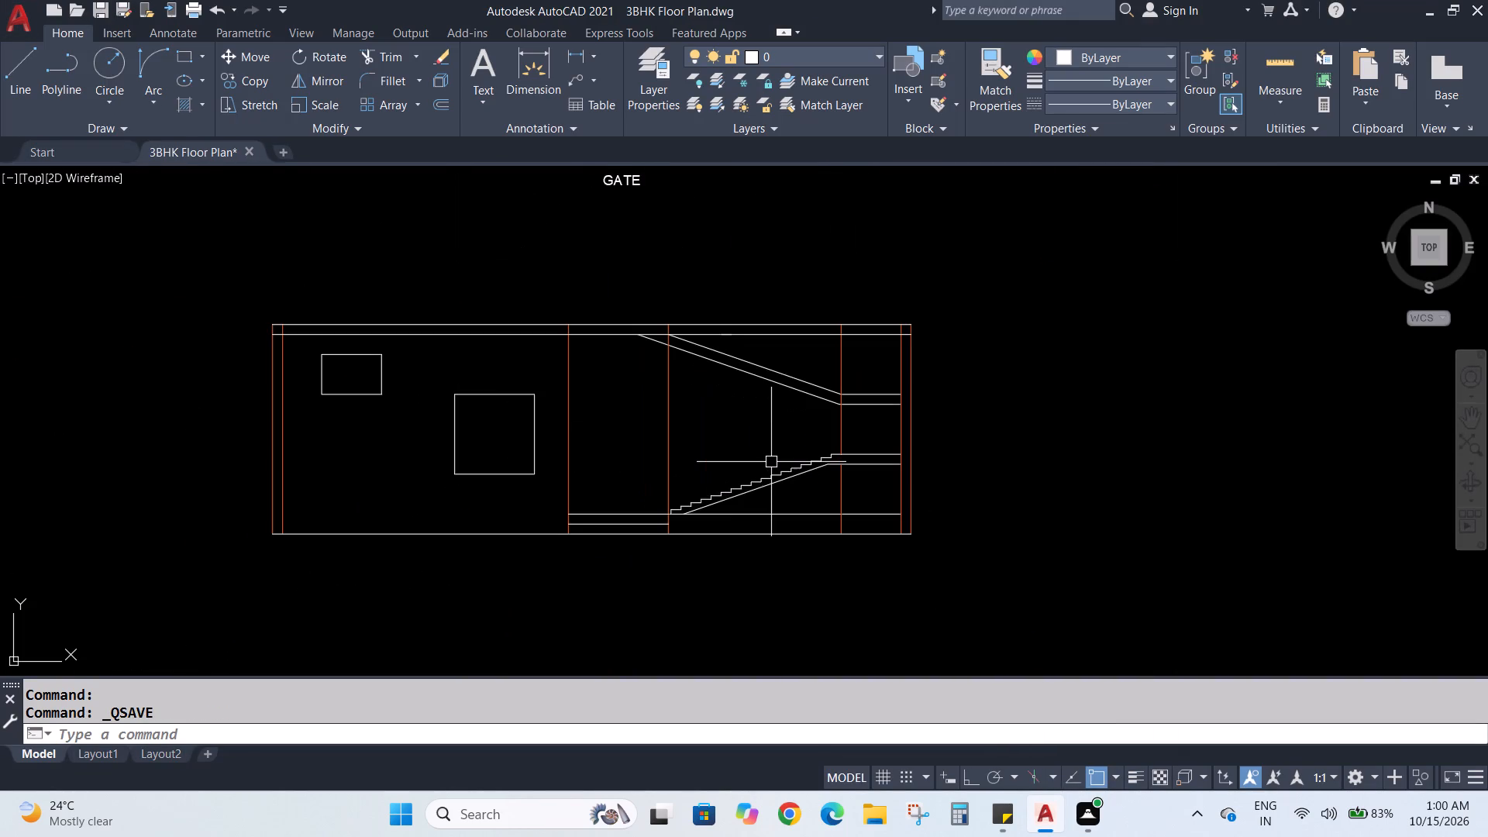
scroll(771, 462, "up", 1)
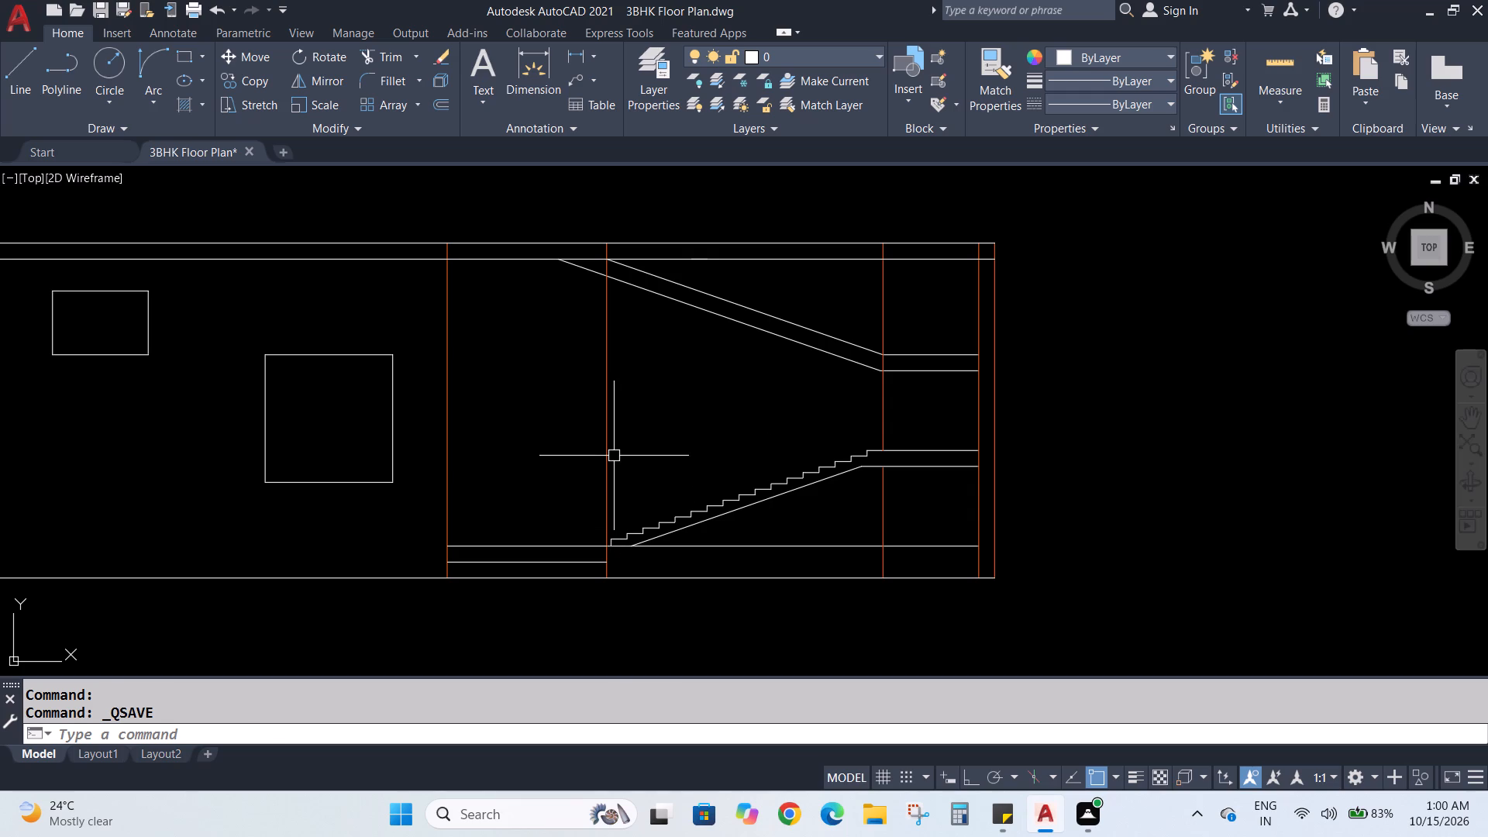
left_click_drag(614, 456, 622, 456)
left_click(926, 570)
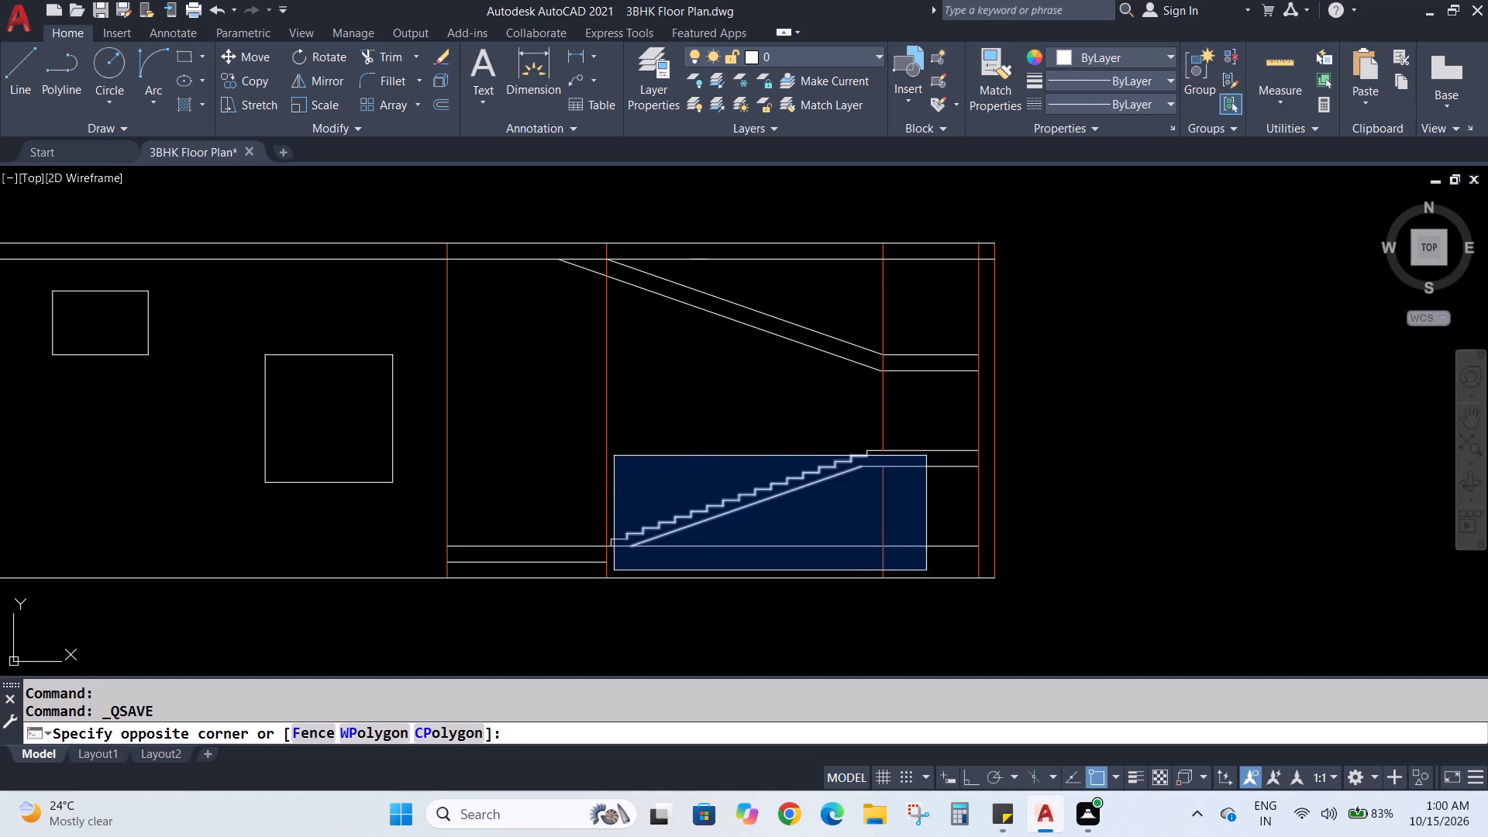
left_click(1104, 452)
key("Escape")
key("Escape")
Mirror only the lower flight's steps, sloping underside and landing lines upward about the horizontal line through the wall midpoints, keeping the originals.
left_click_drag(1094, 429, 967, 454)
left_click(575, 552)
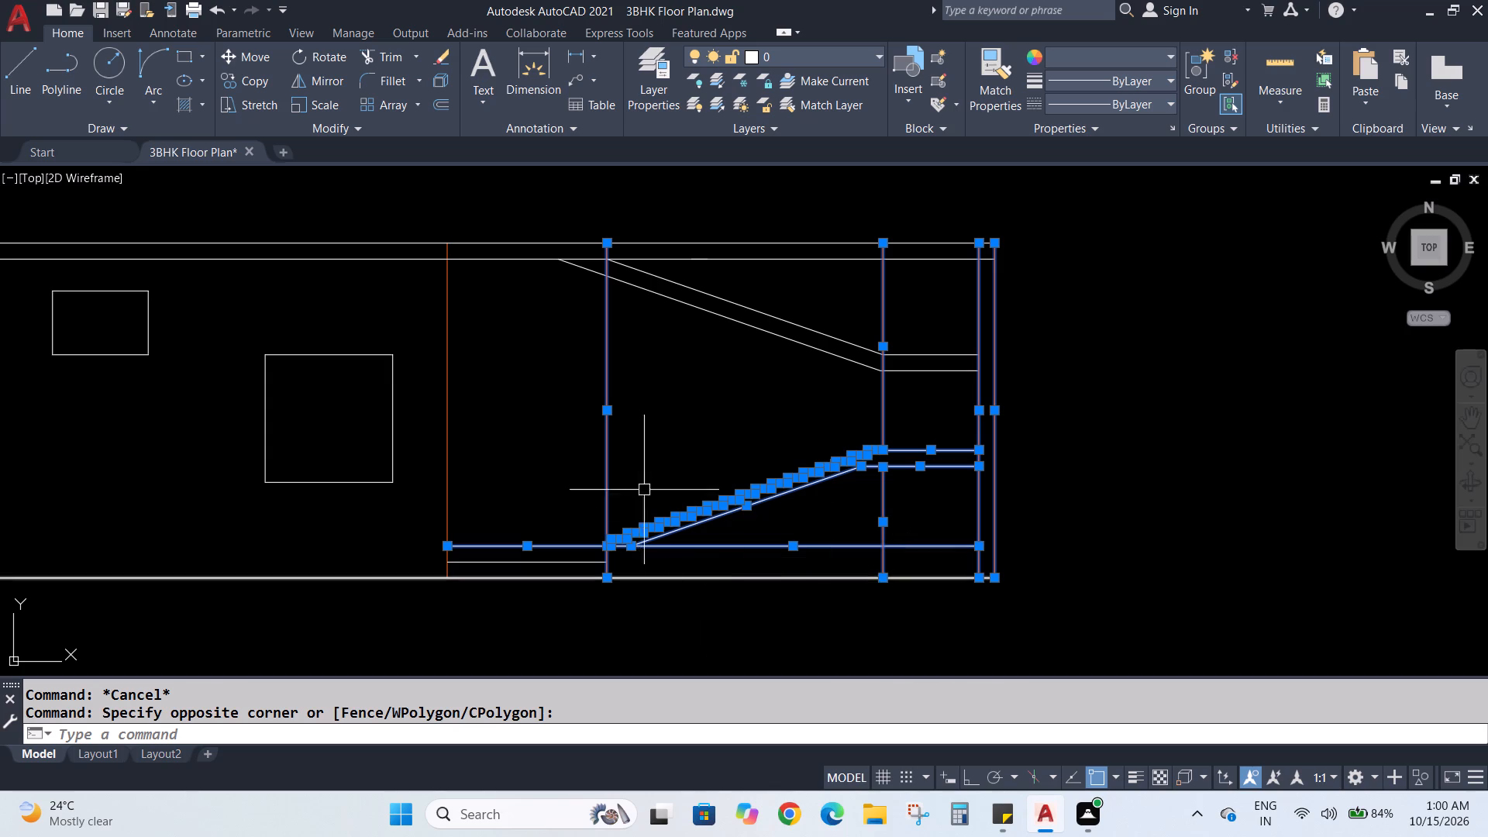
left_click(604, 457, "shift")
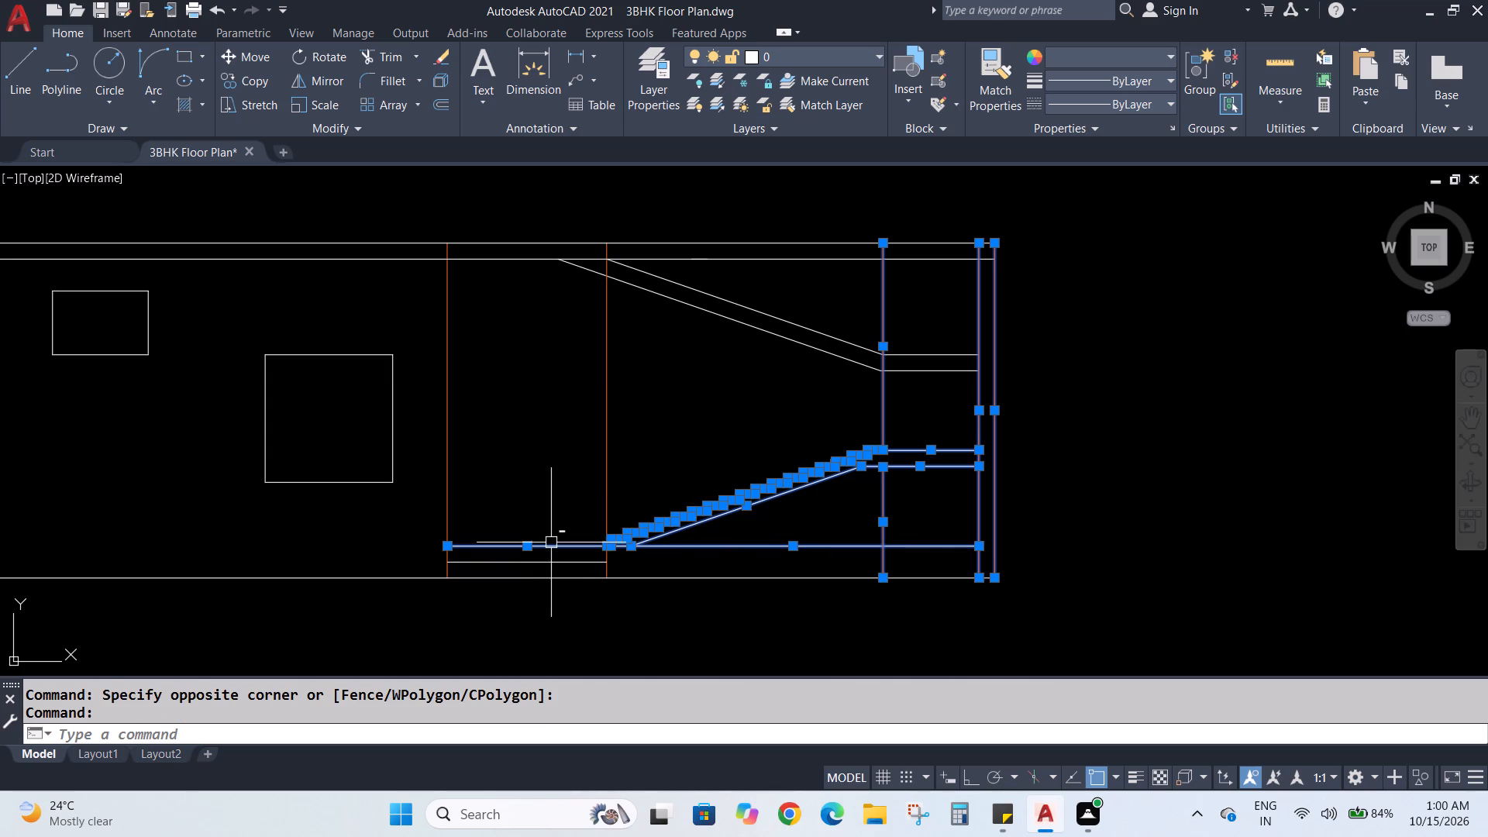
left_click(551, 542, "shift")
left_click(830, 549, "shift")
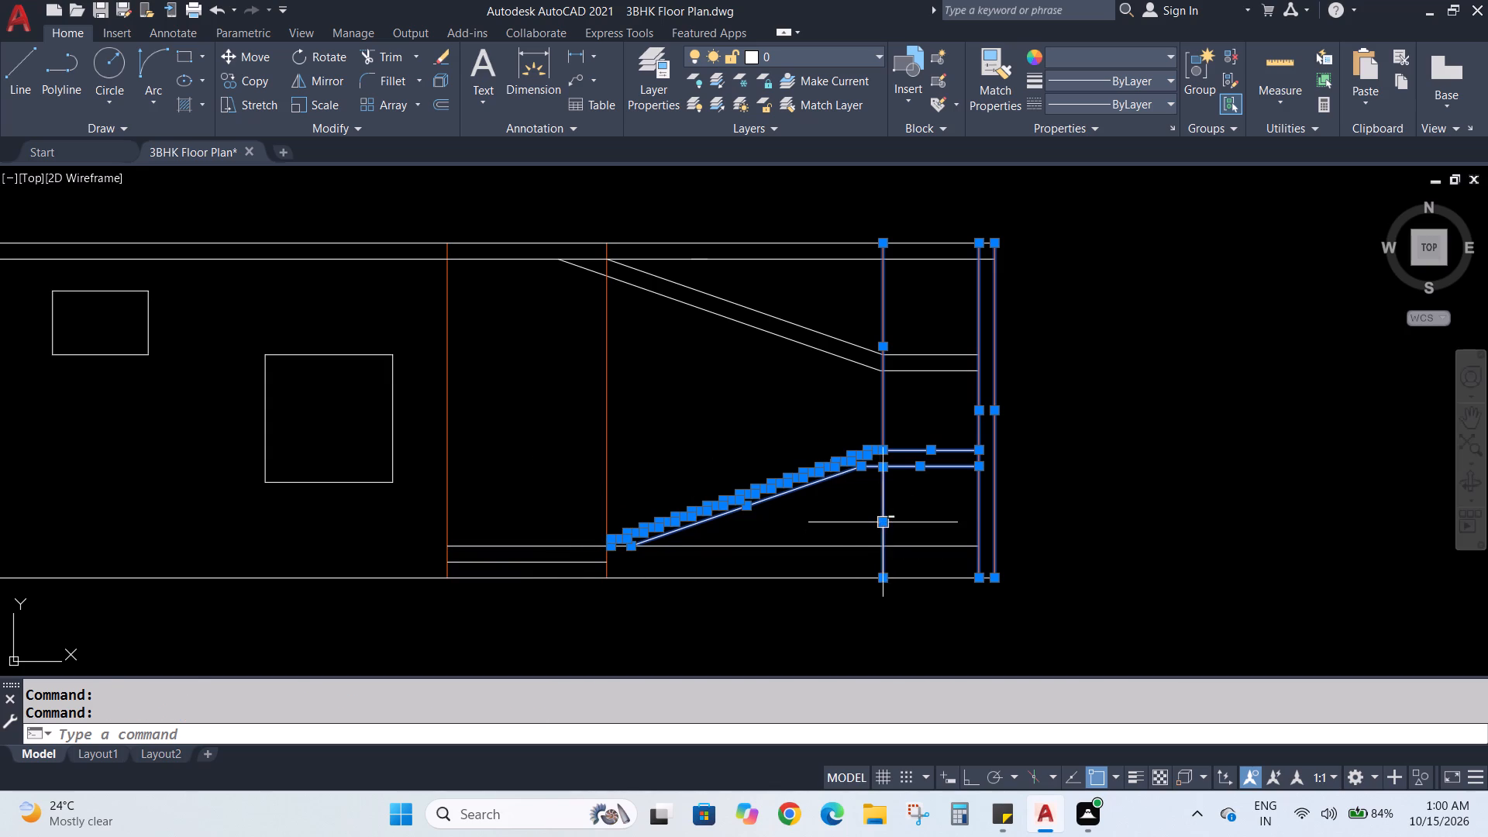
left_click(880, 527, "shift")
left_click(976, 530, "shift")
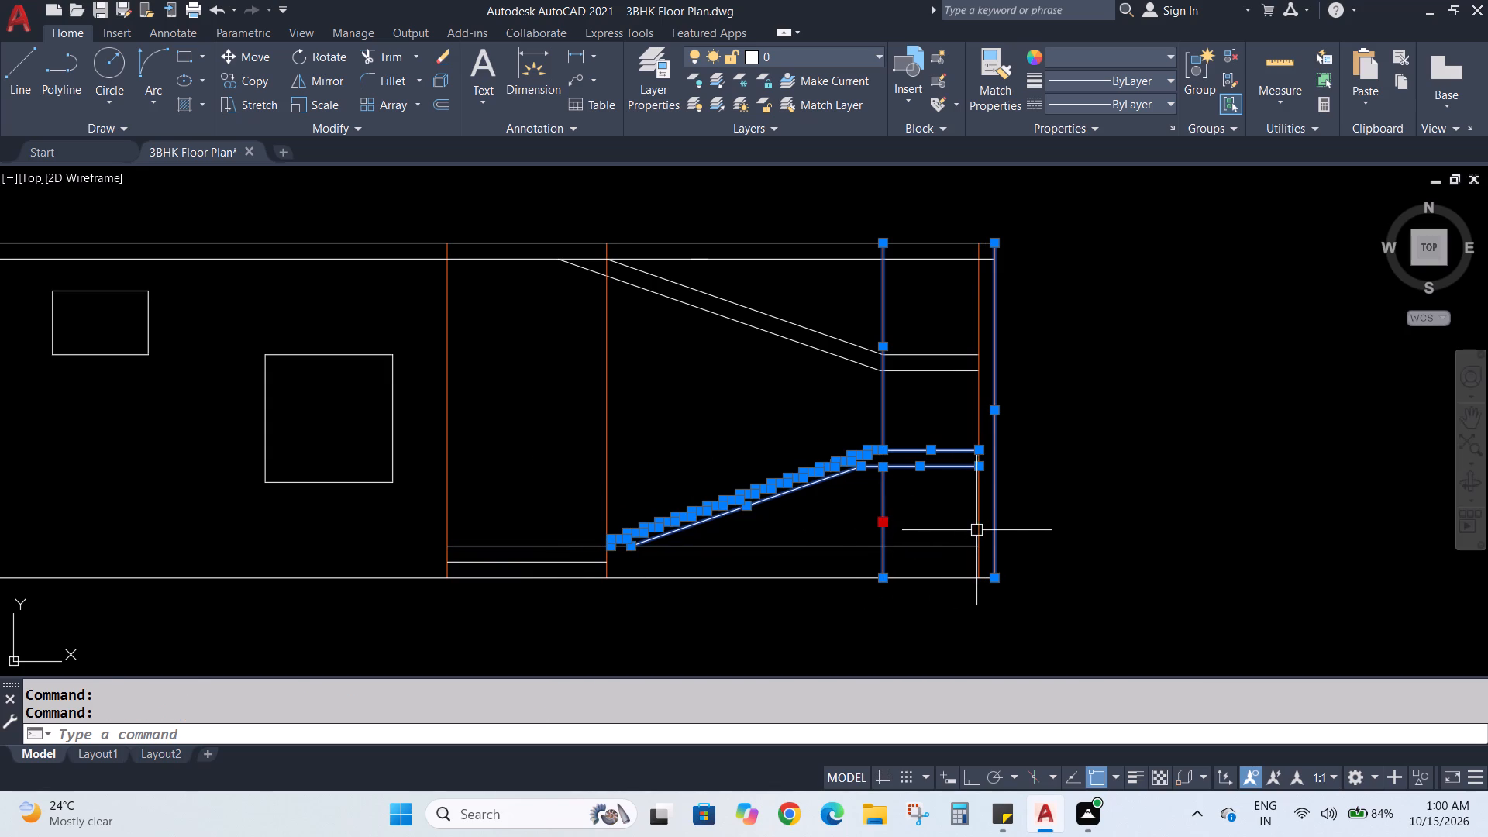
left_click(881, 542, "shift")
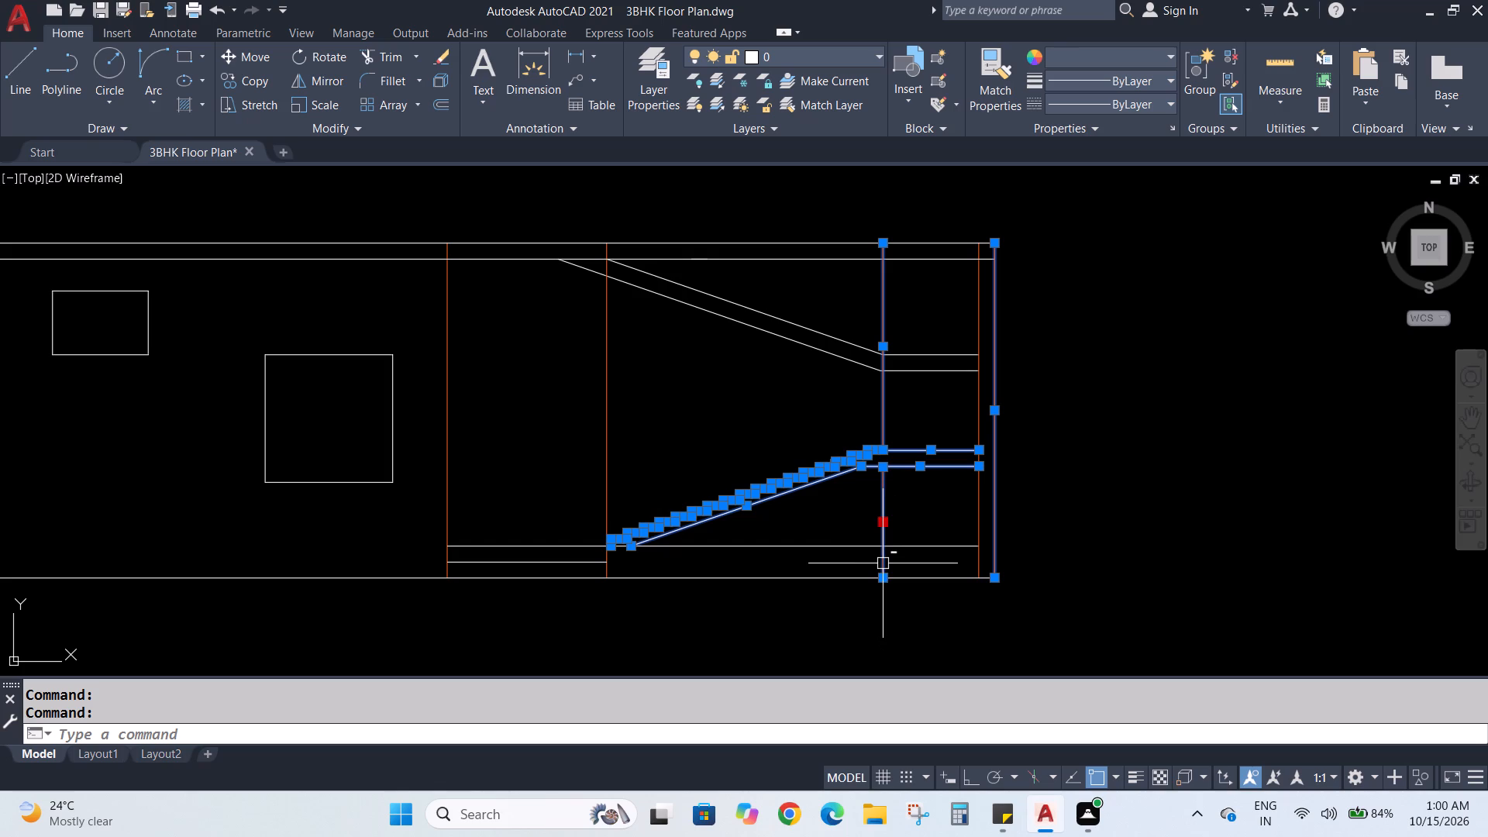
left_click(884, 525, "shift")
left_click(880, 559, "shift")
left_click(995, 532, "shift")
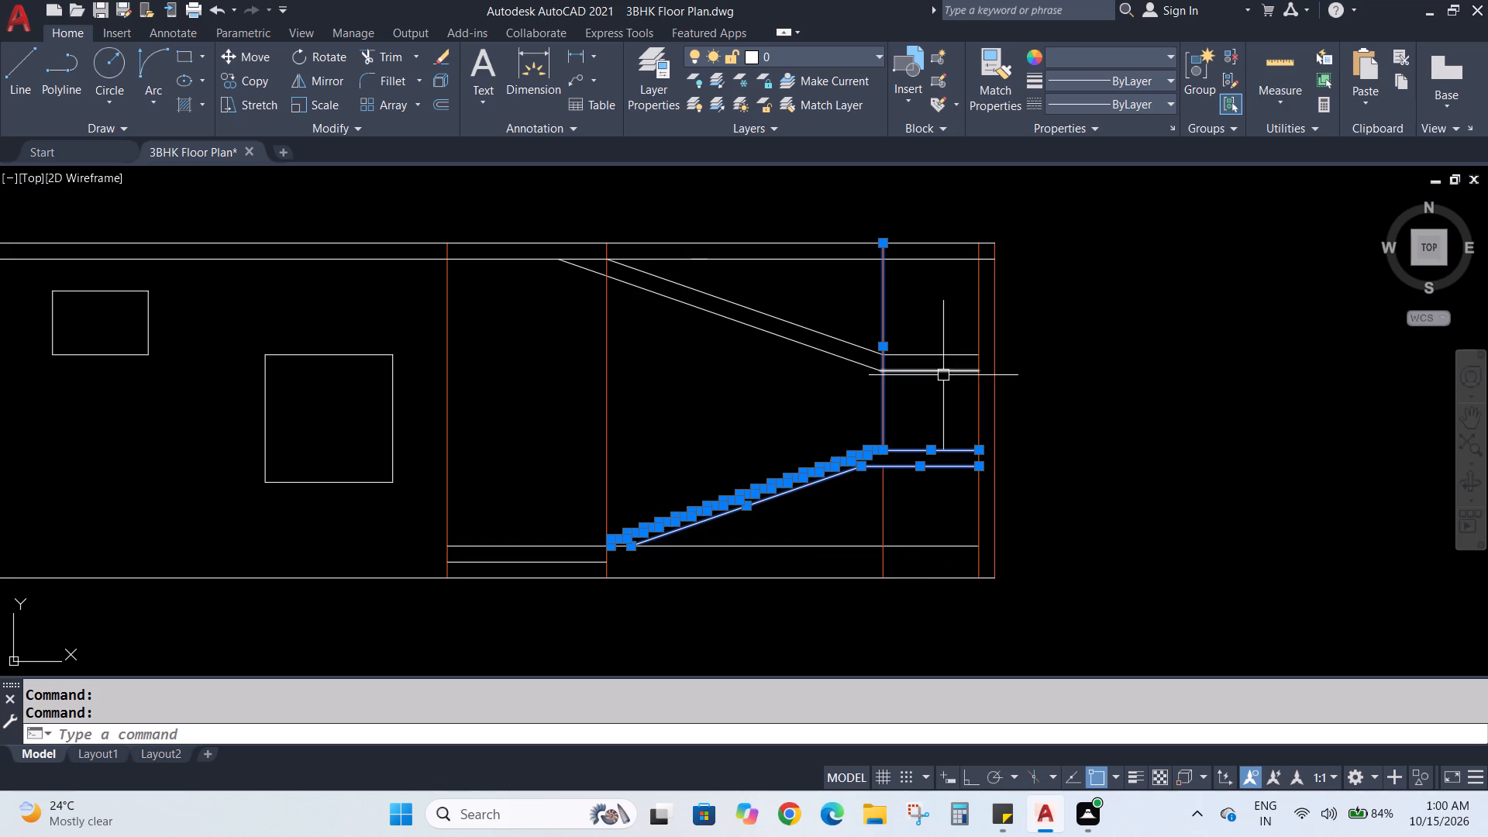
left_click(943, 375, "shift")
left_click(881, 287, "shift")
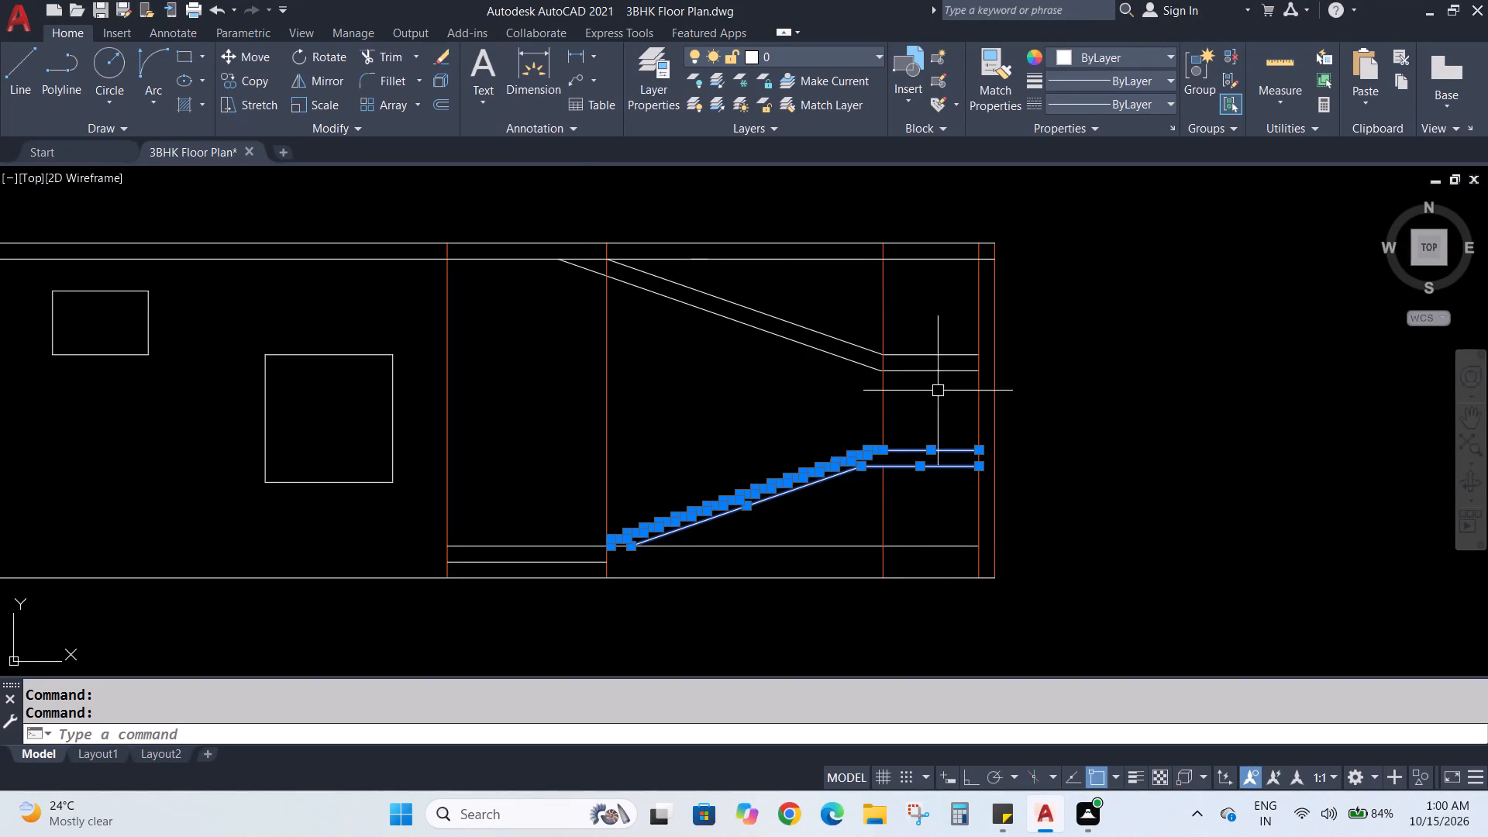
left_click(322, 81)
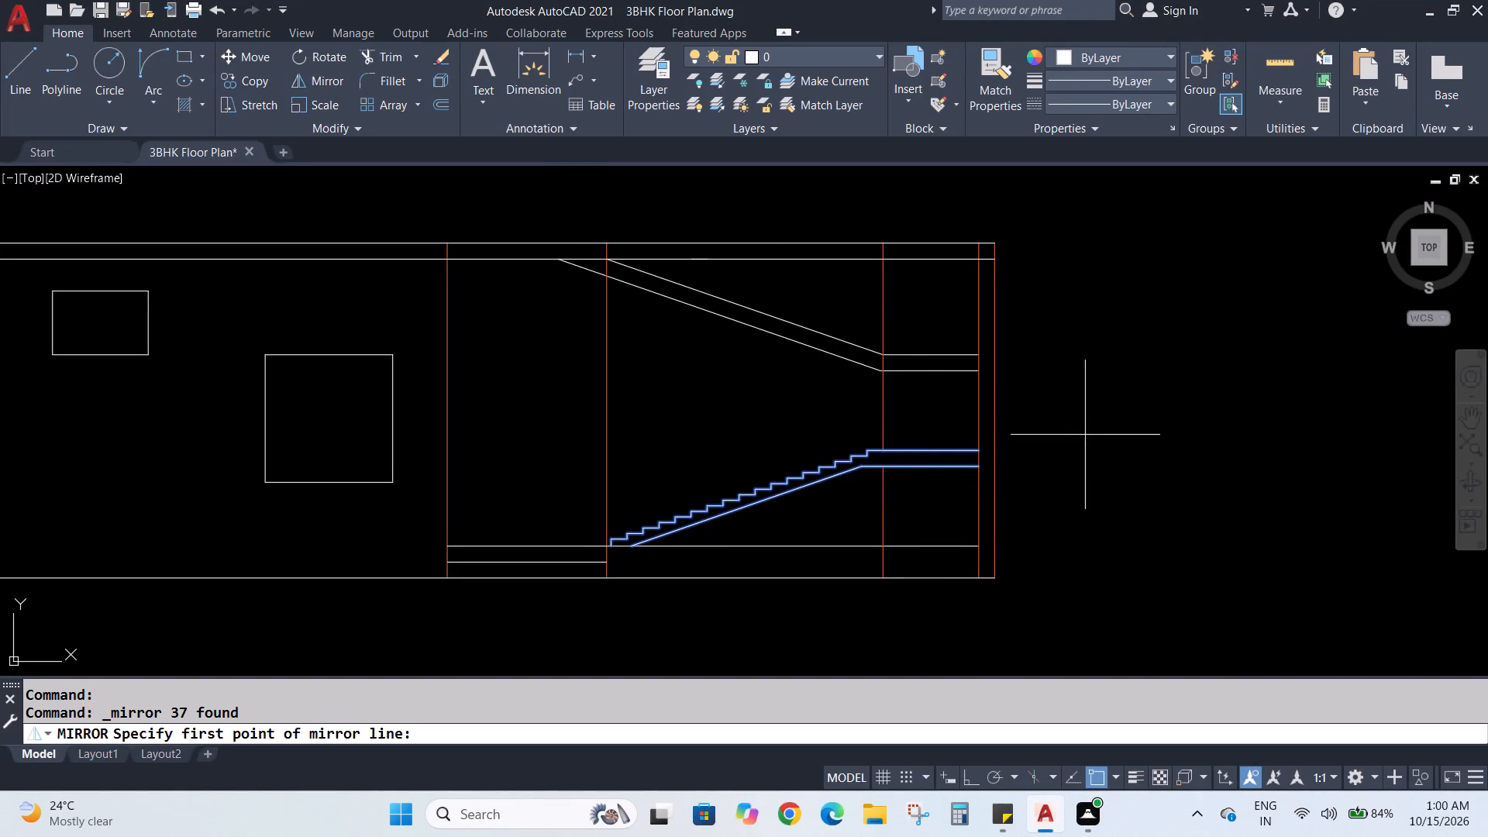
left_click(983, 415)
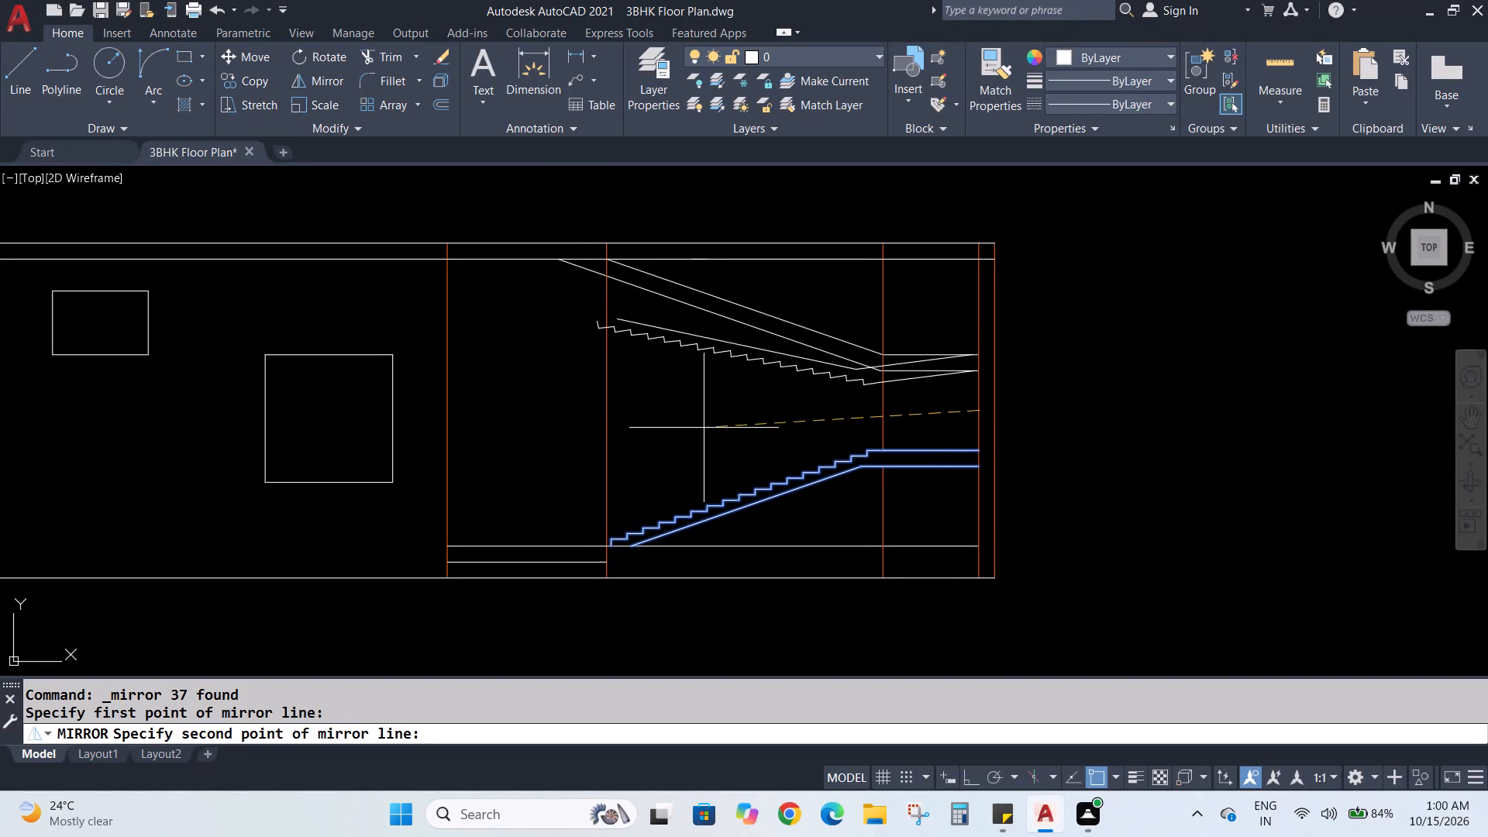
left_click(603, 415)
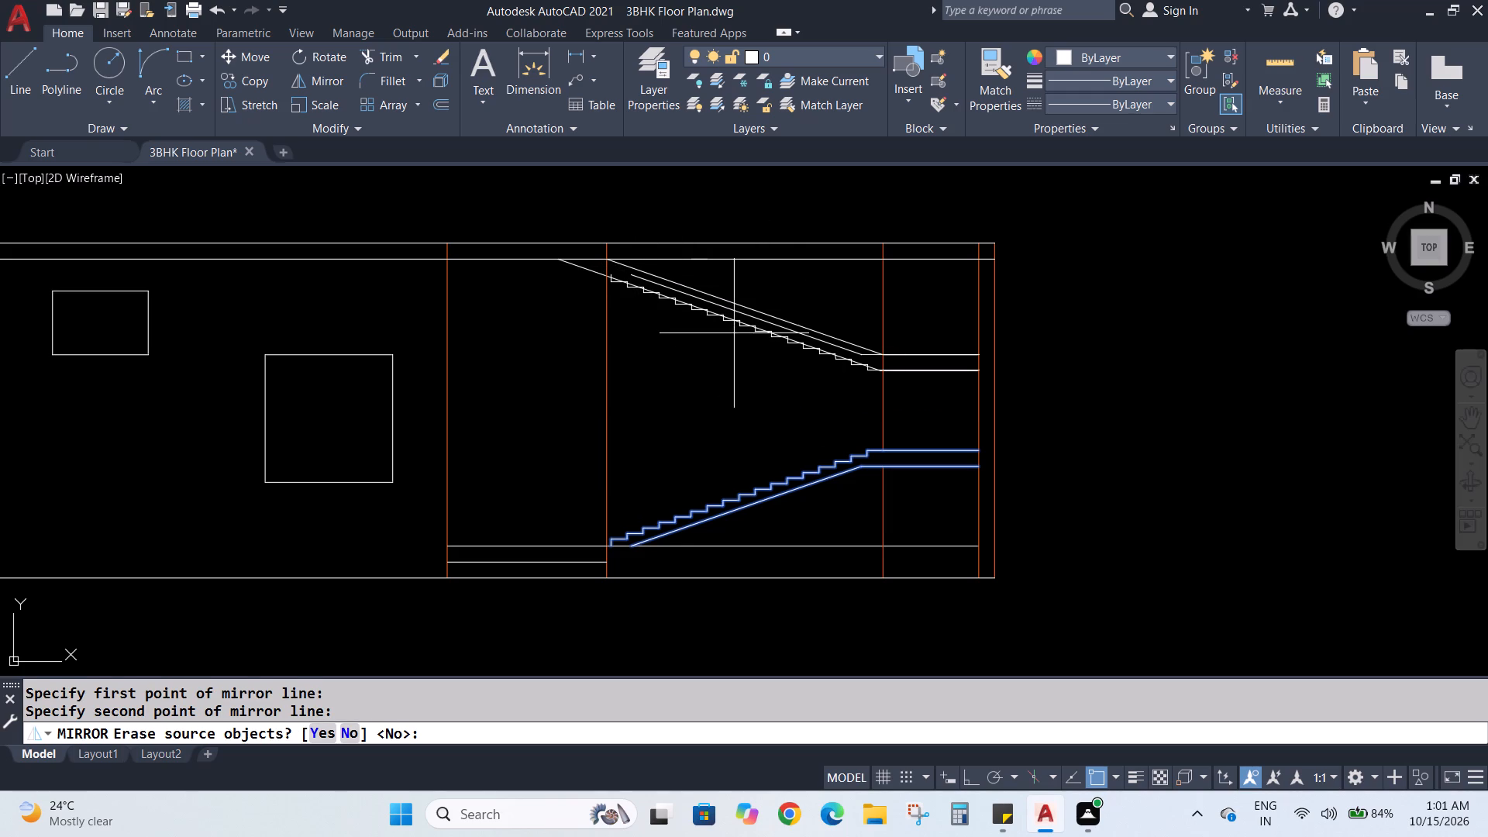
key("Return")
Erase the upper flight's two original sloping lines, which run from the roof slab down to the upper landing.
left_click(633, 270)
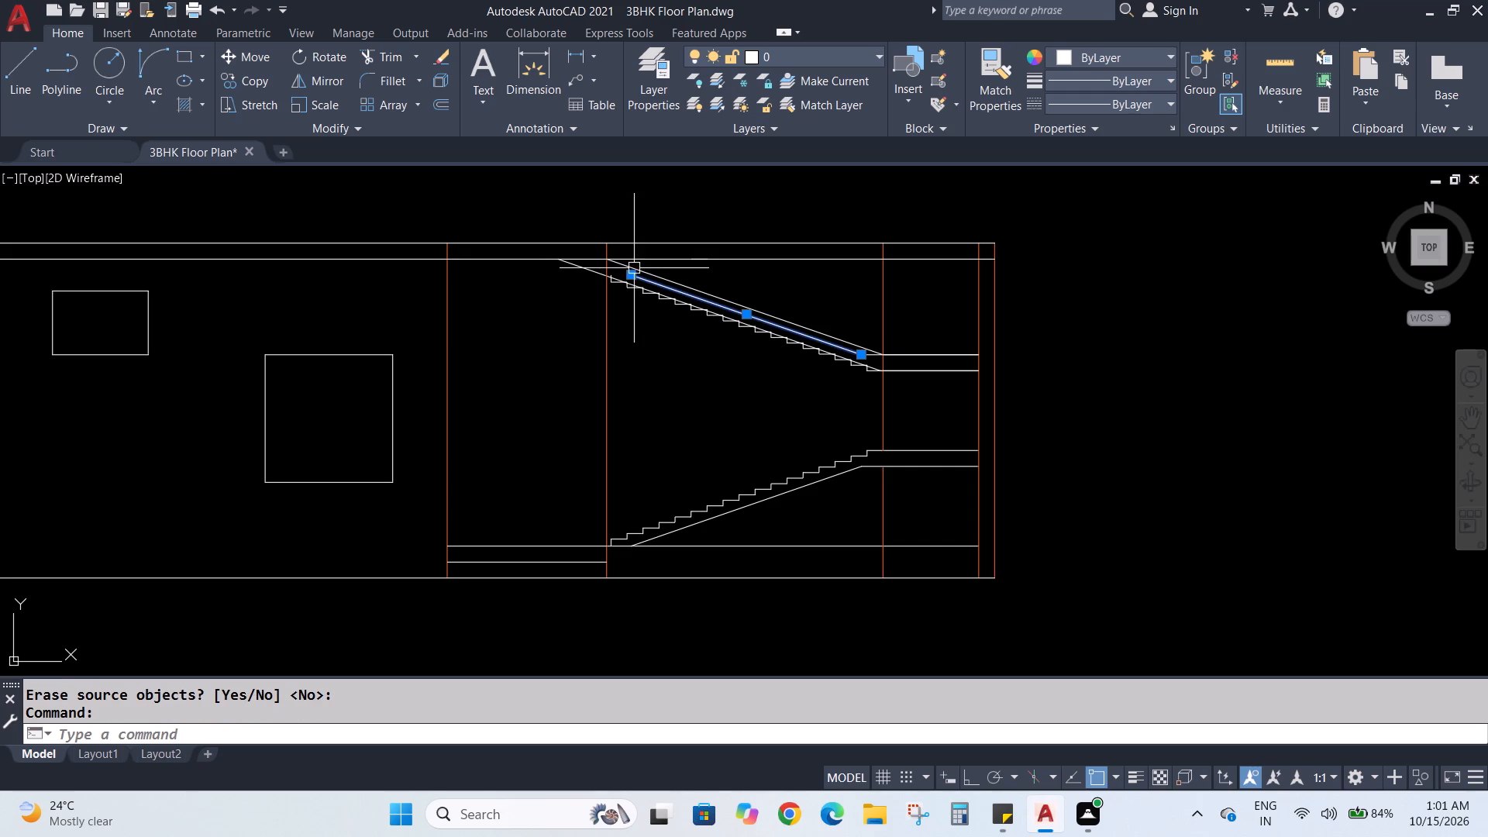
key("Escape")
left_click(639, 267)
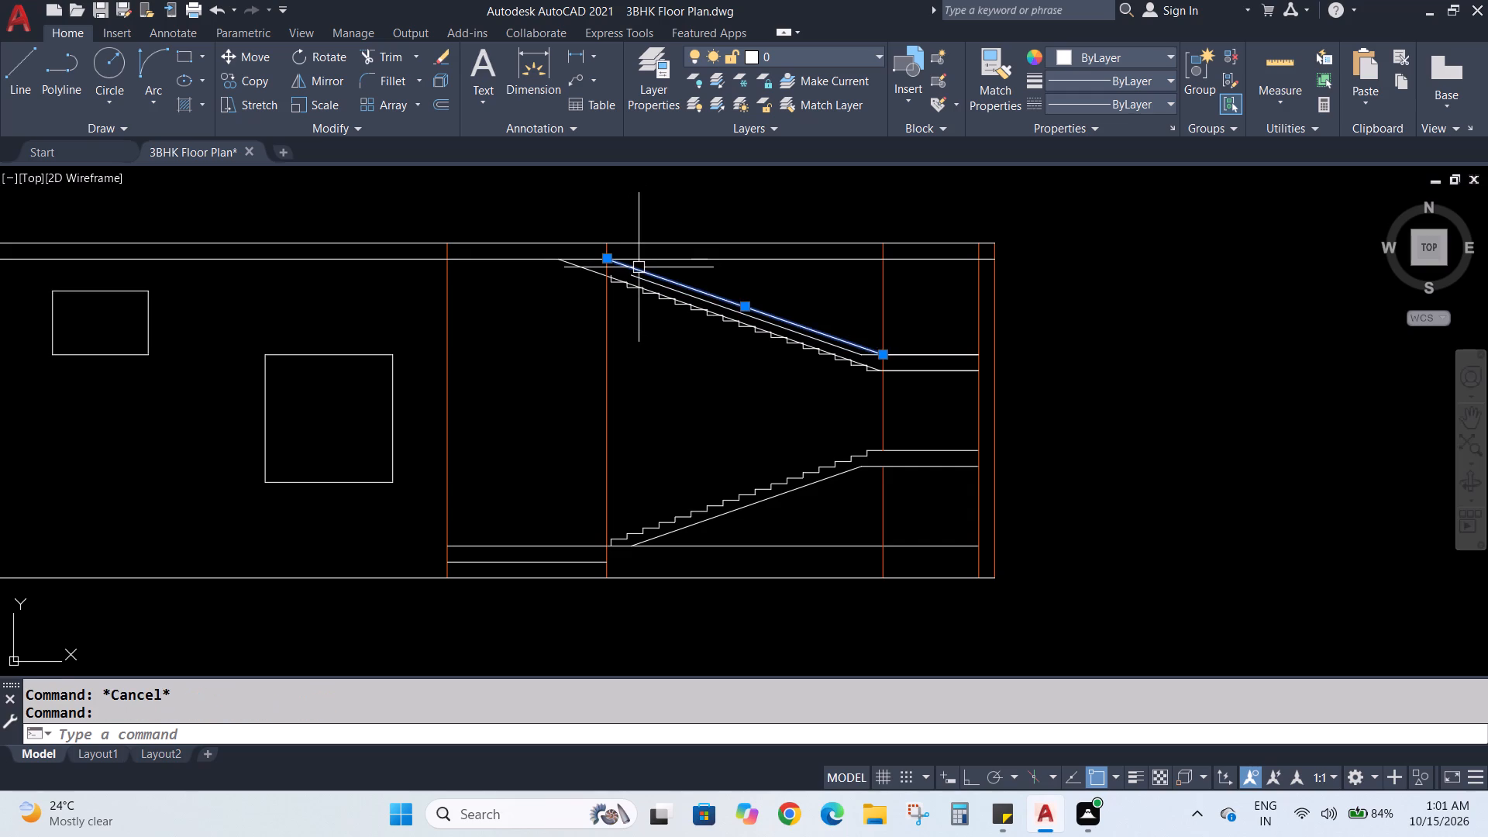
key("Delete")
left_click(592, 273)
key("Delete")
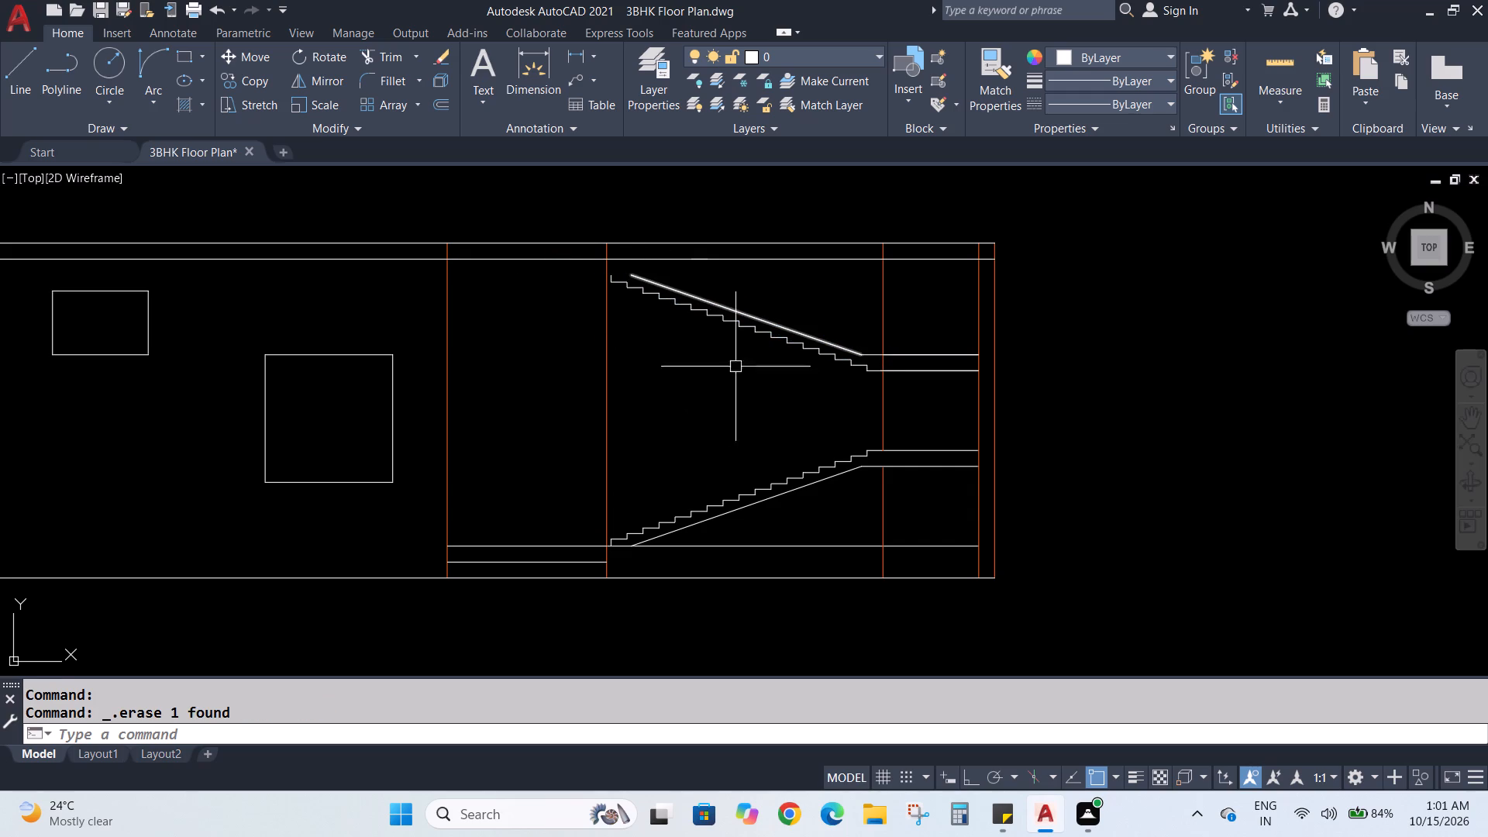
Erase the mirrored line that overlaps the upper landing's top edge.
left_click(916, 359)
key("Page_Down")
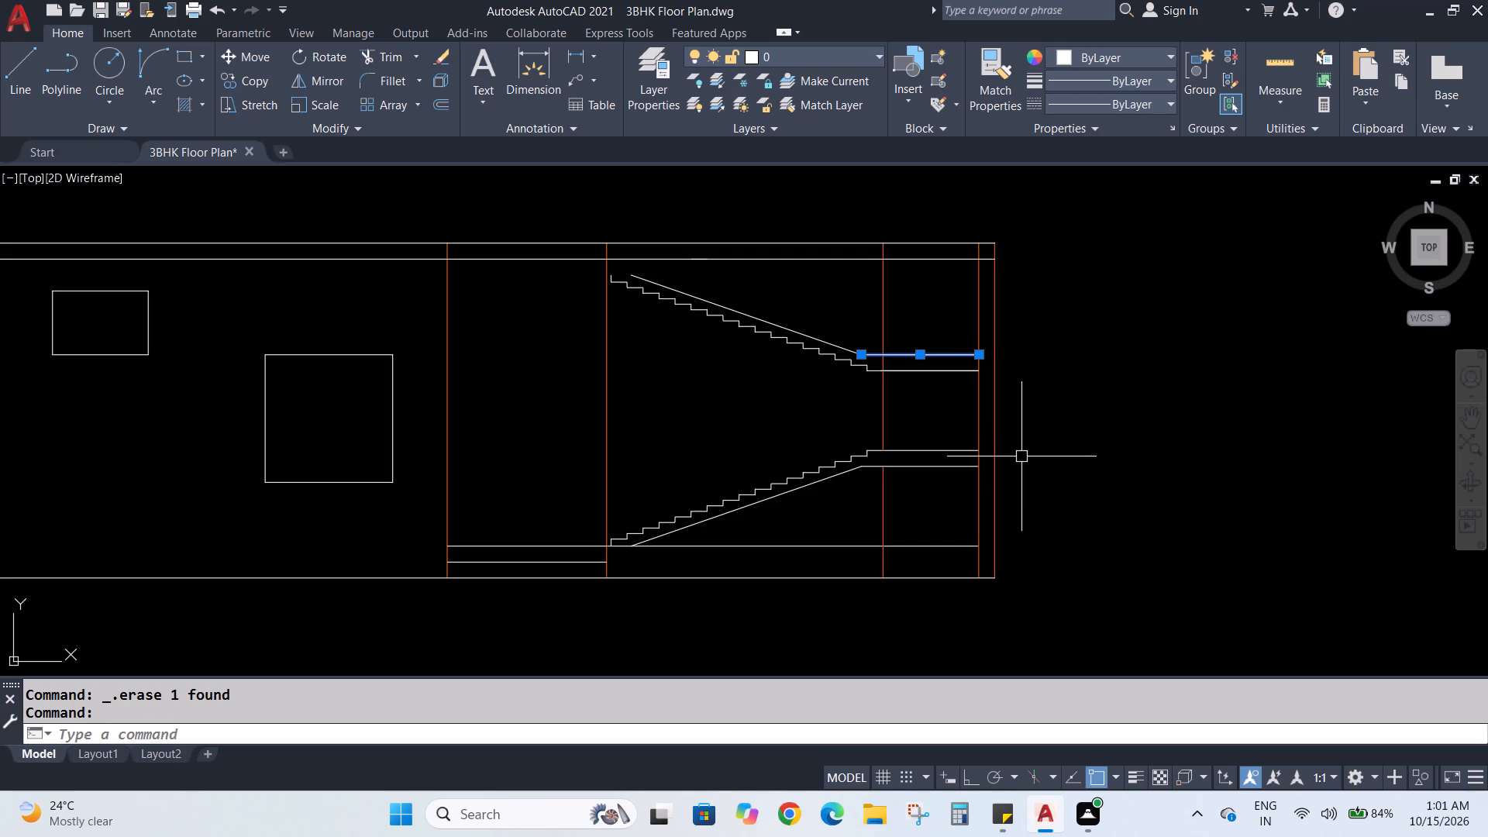
key("Delete")
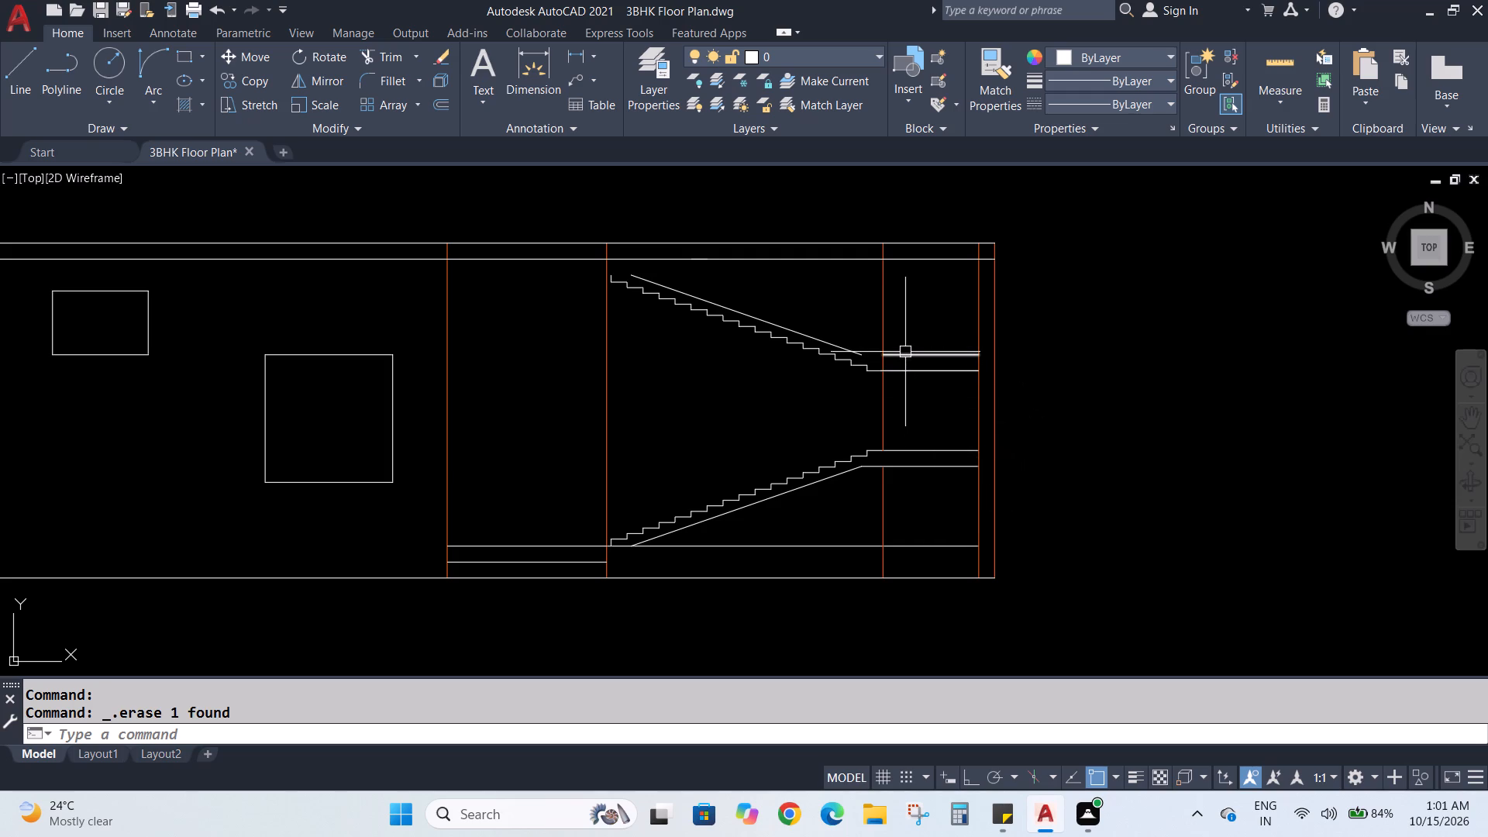
Undo the last erase of the mirrored line along the upper landing's top edge.
left_click(906, 353)
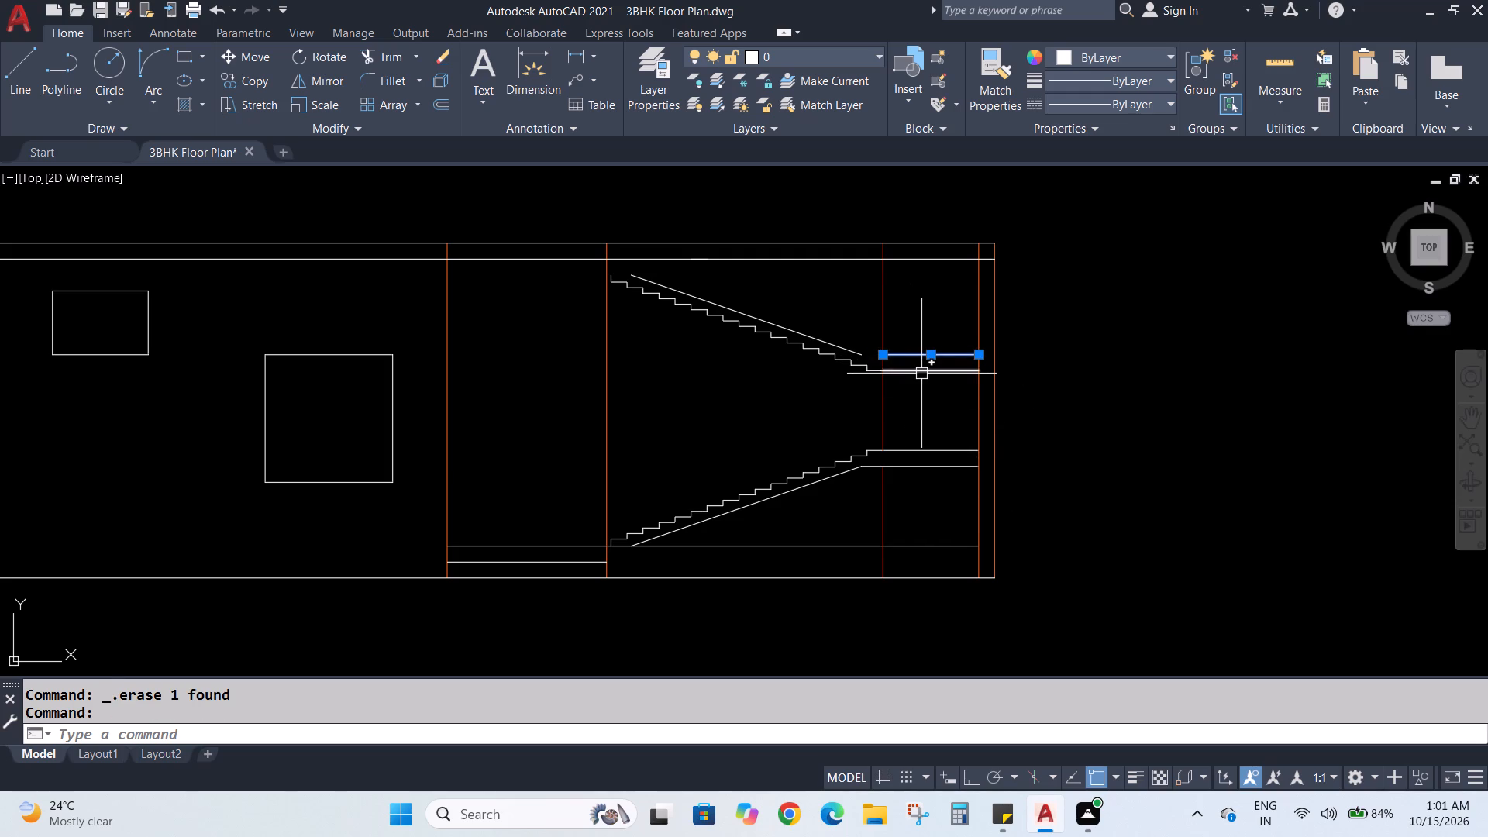
left_click(923, 377)
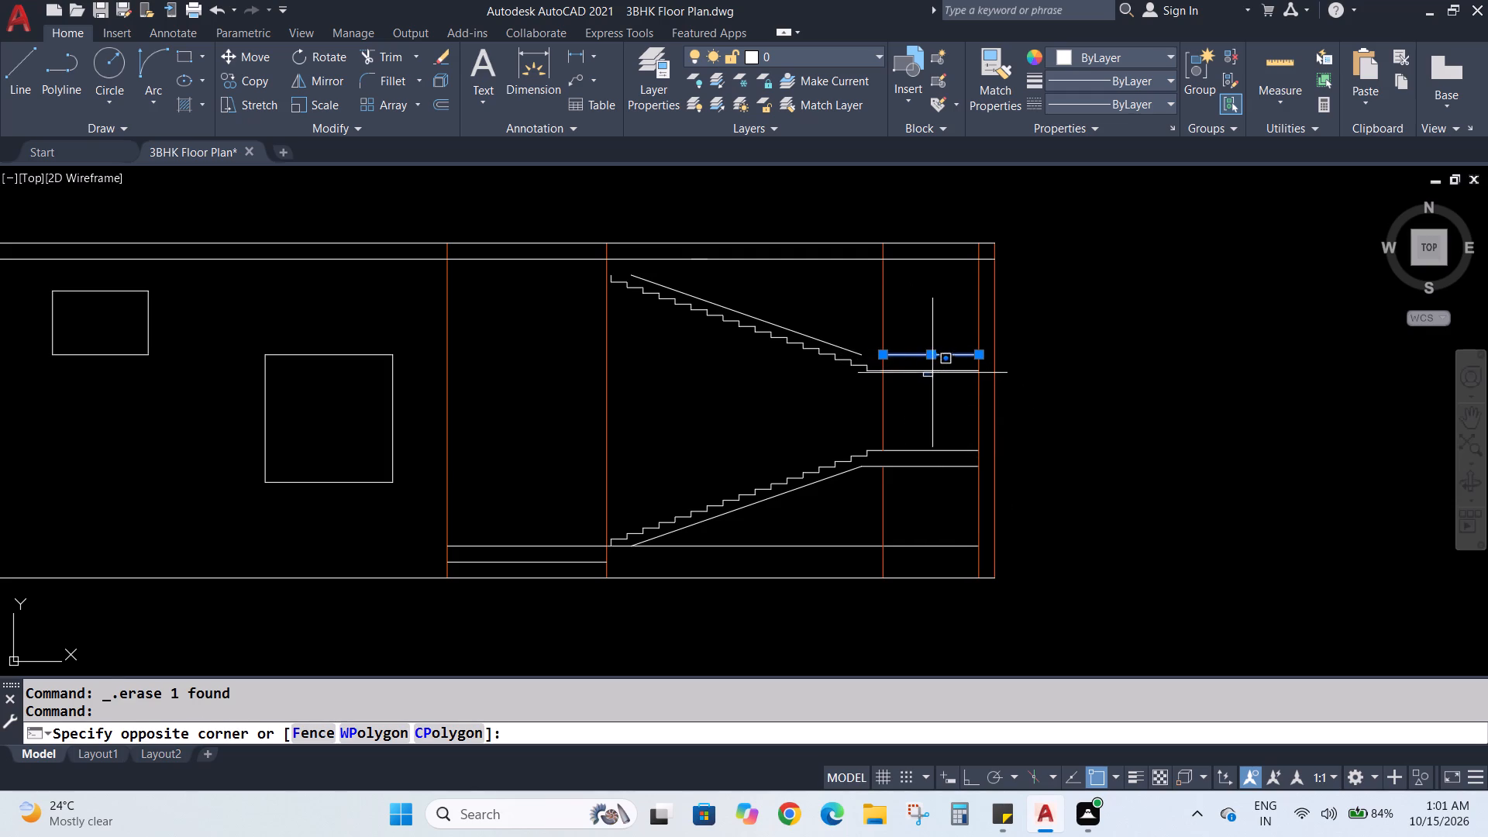
key("ctrl+z")
key("ctrl+z")
key("ctrl+z")
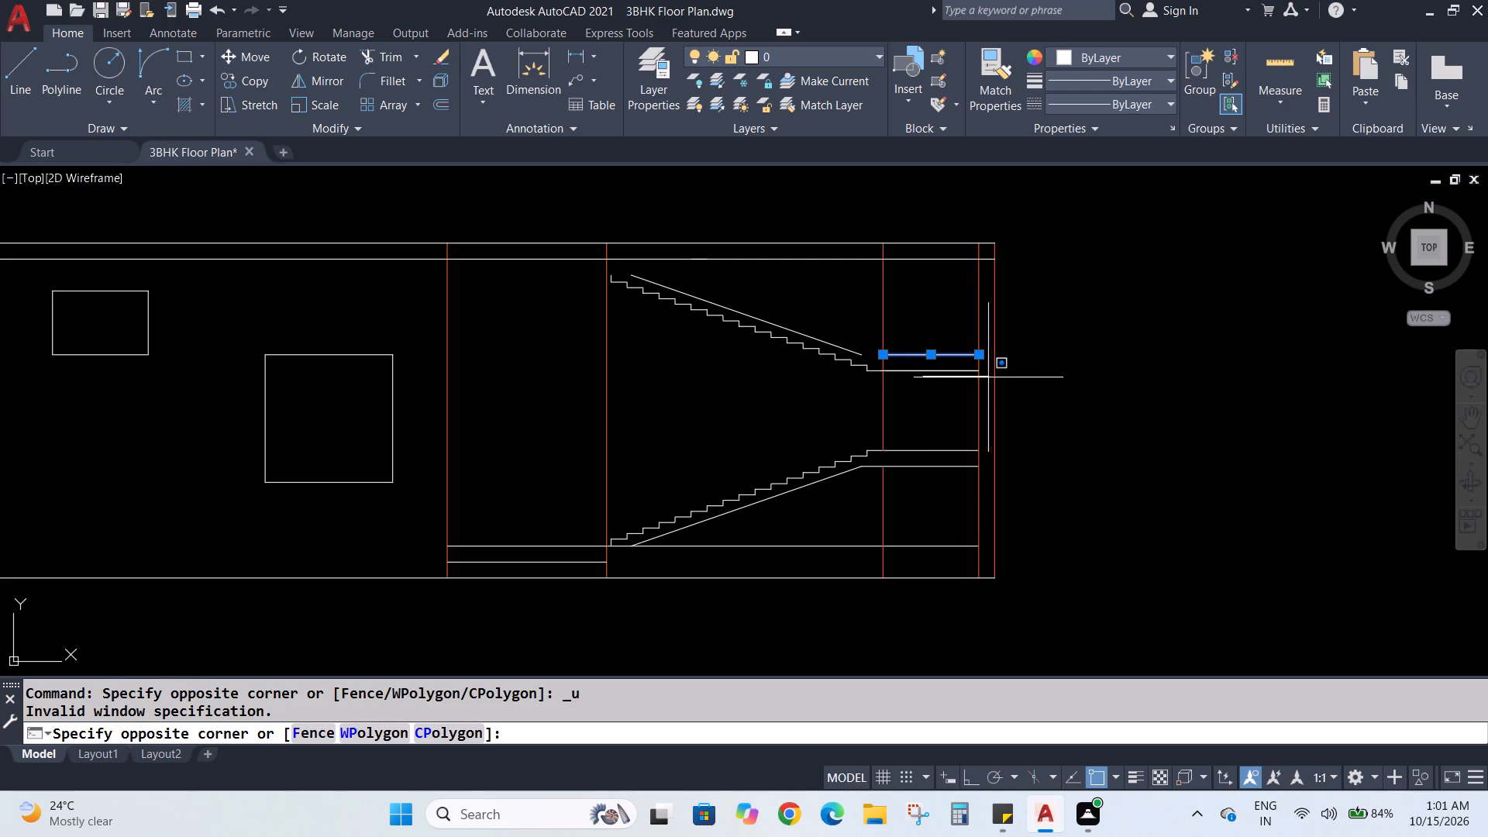
key("Escape")
key("Escape")
key("ctrl+z")
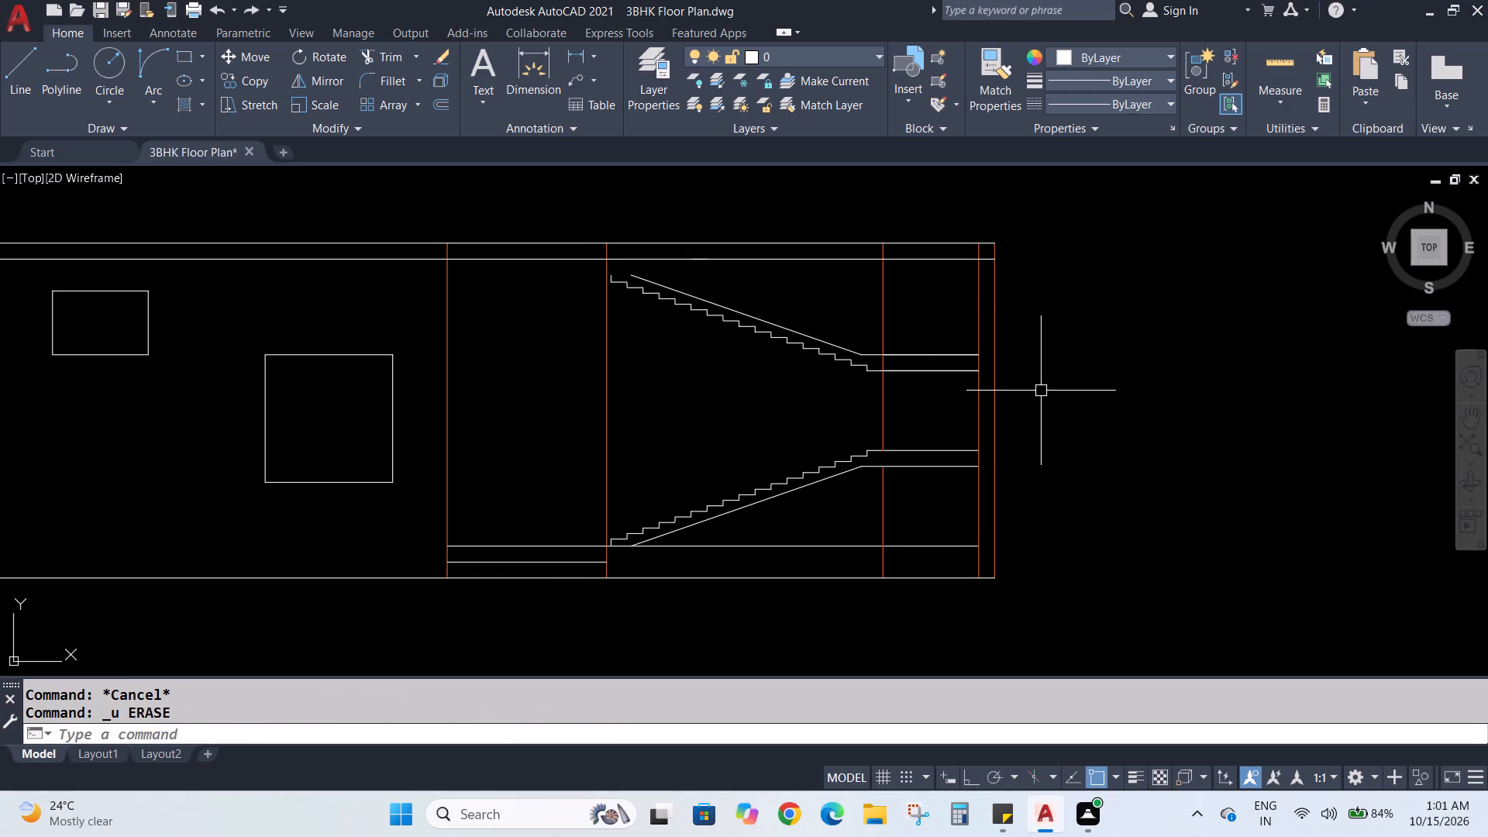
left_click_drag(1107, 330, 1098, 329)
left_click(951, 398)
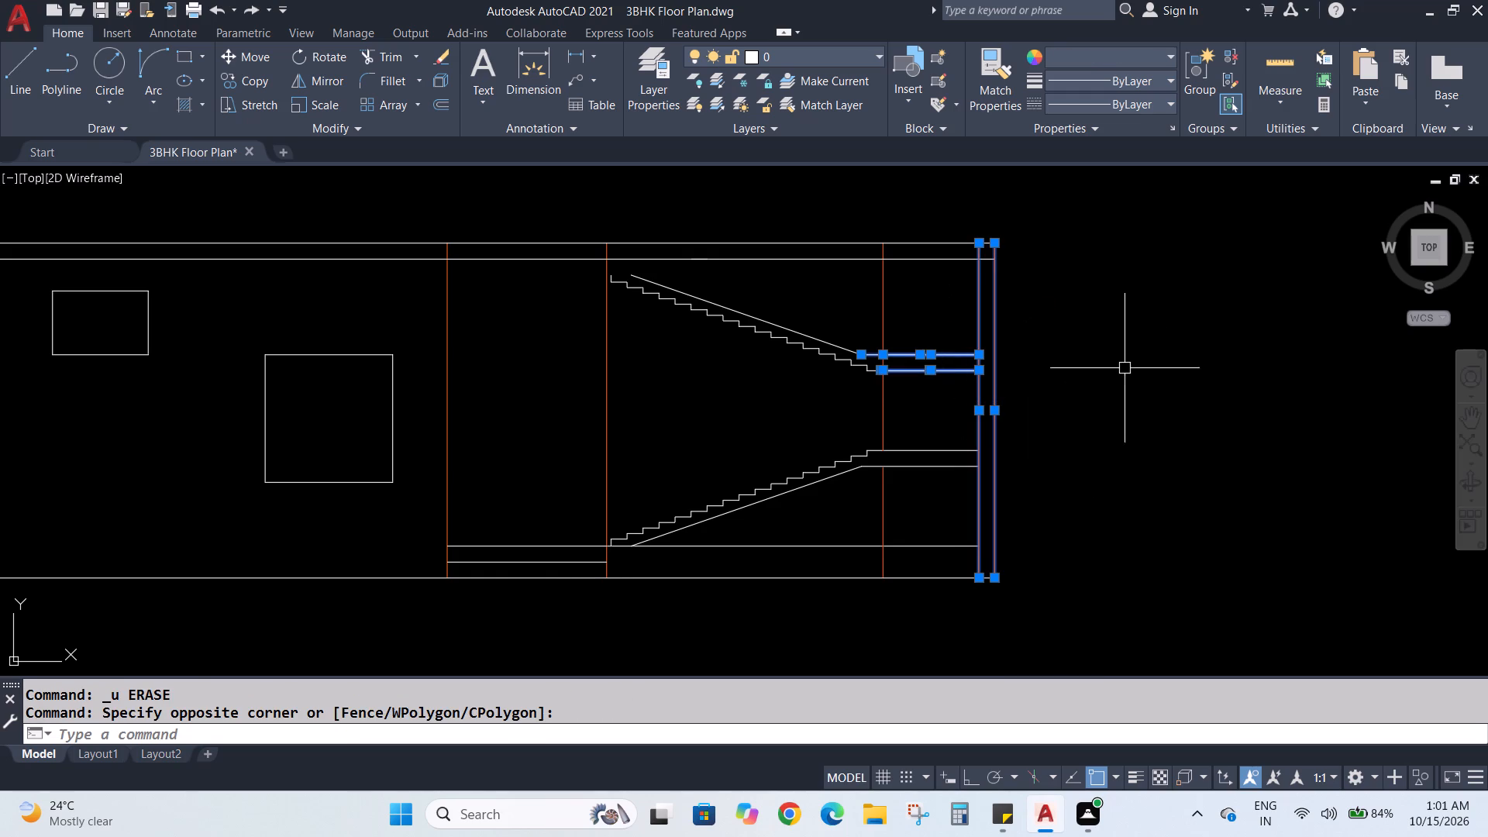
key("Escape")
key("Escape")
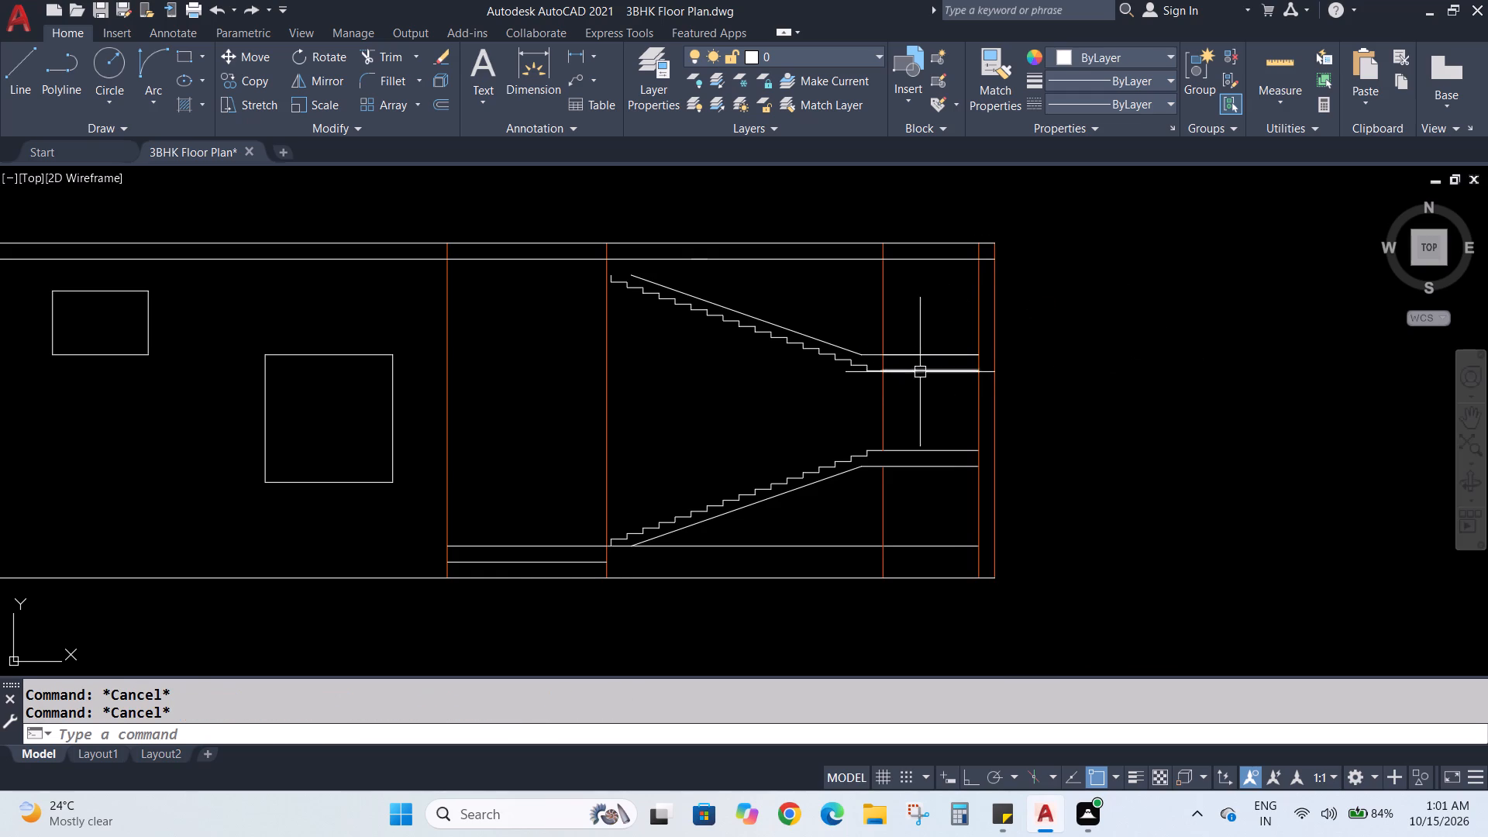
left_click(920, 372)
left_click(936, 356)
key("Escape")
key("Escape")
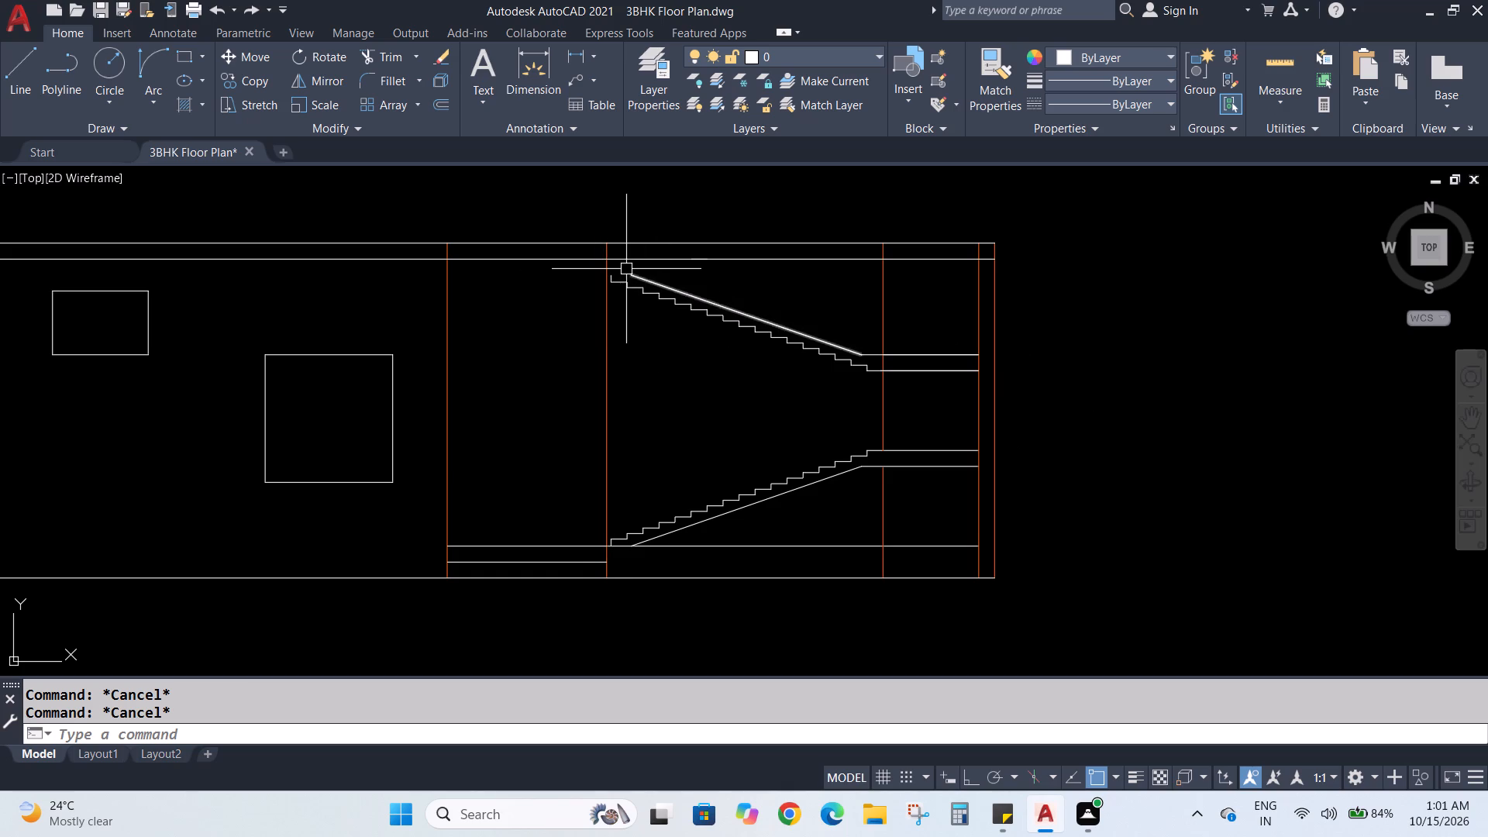
Reverse the direction of the upper flight's step lines, sloping line and upper landing lines.
scroll(608, 271, "up", 3)
left_click(607, 245)
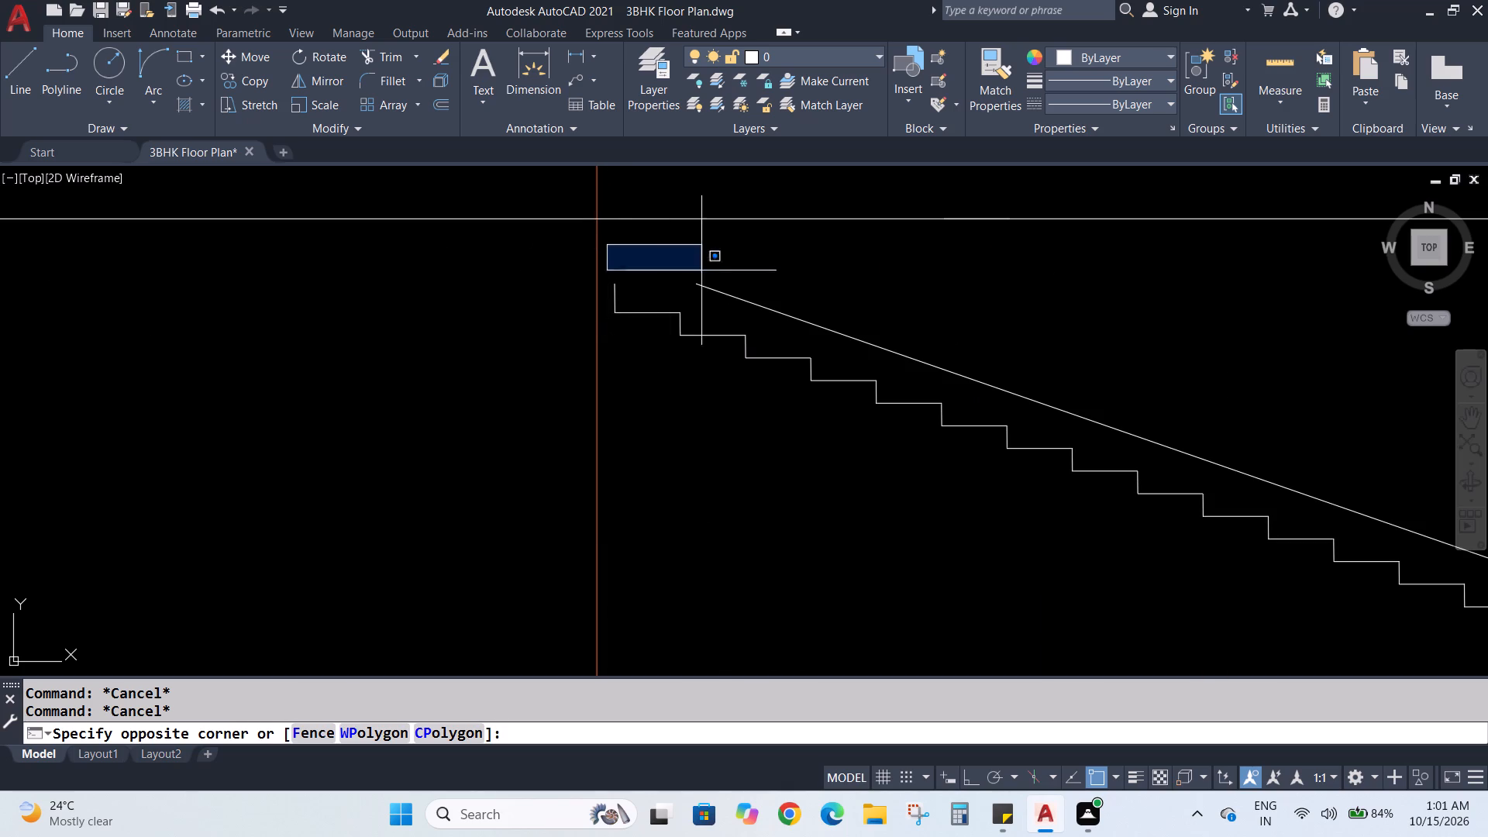
scroll(934, 393, "down", 3)
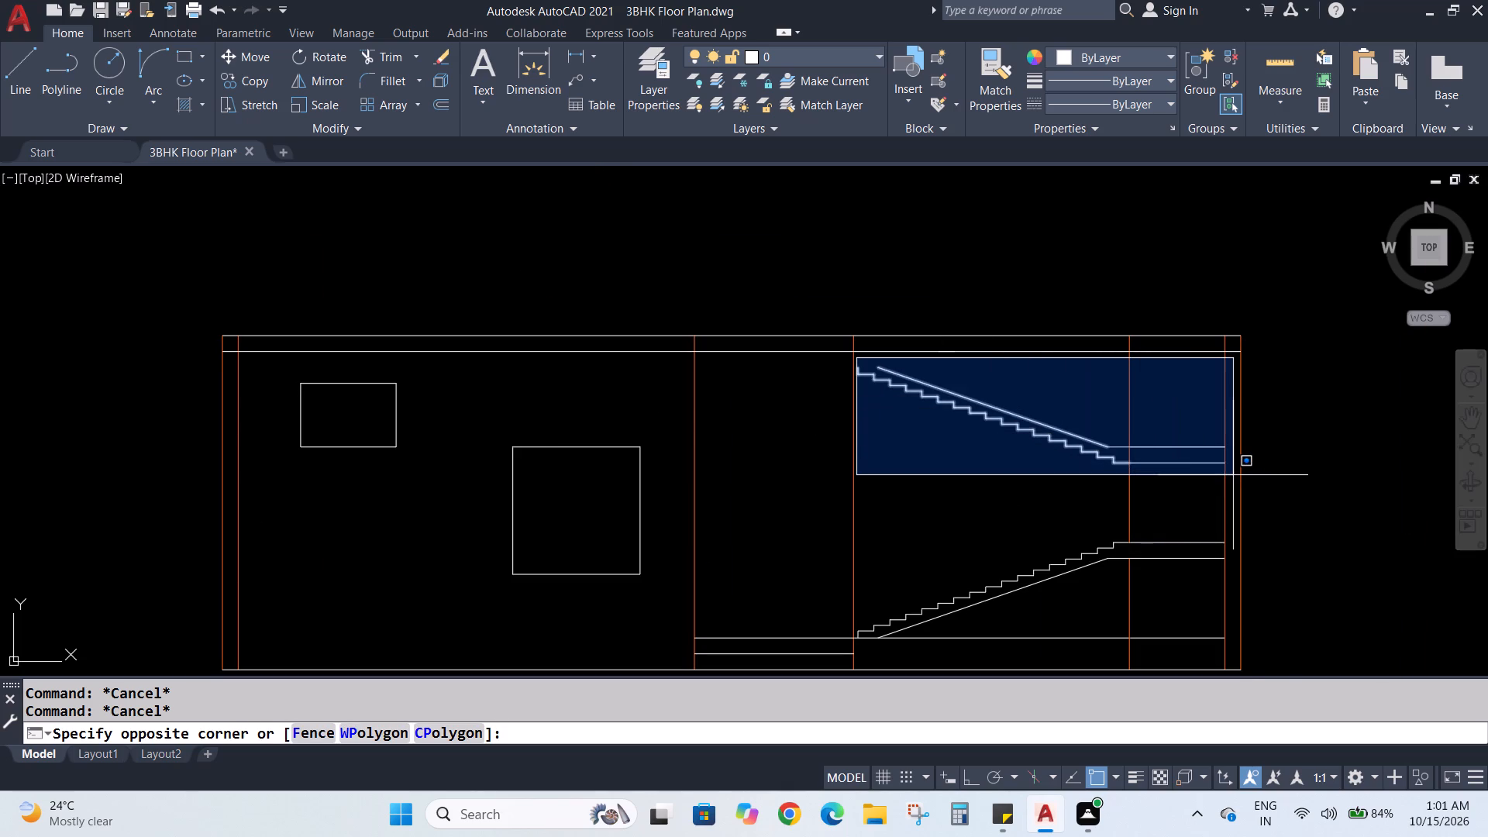
left_click(1231, 475)
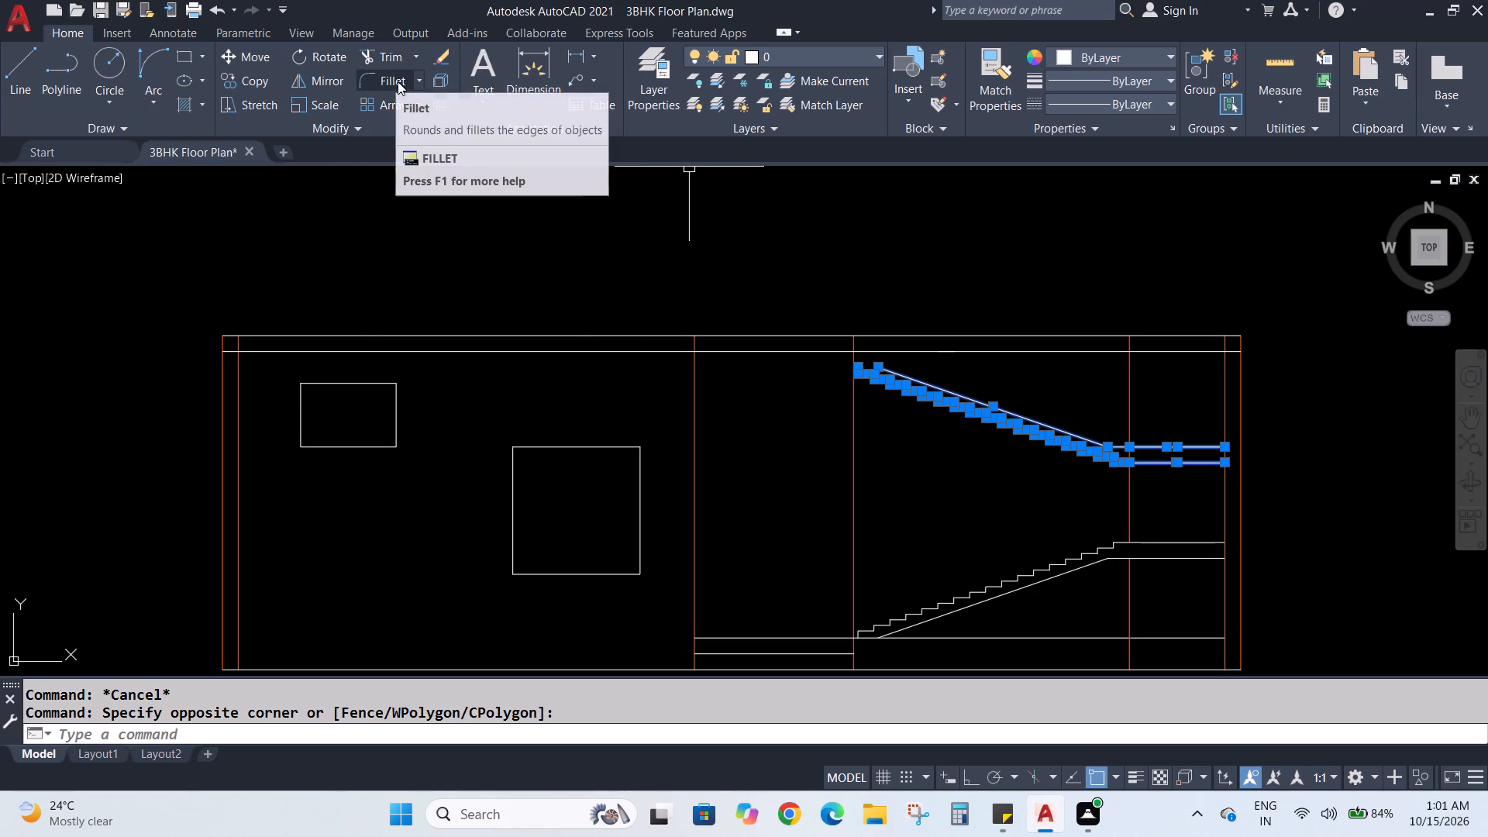
left_click(351, 129)
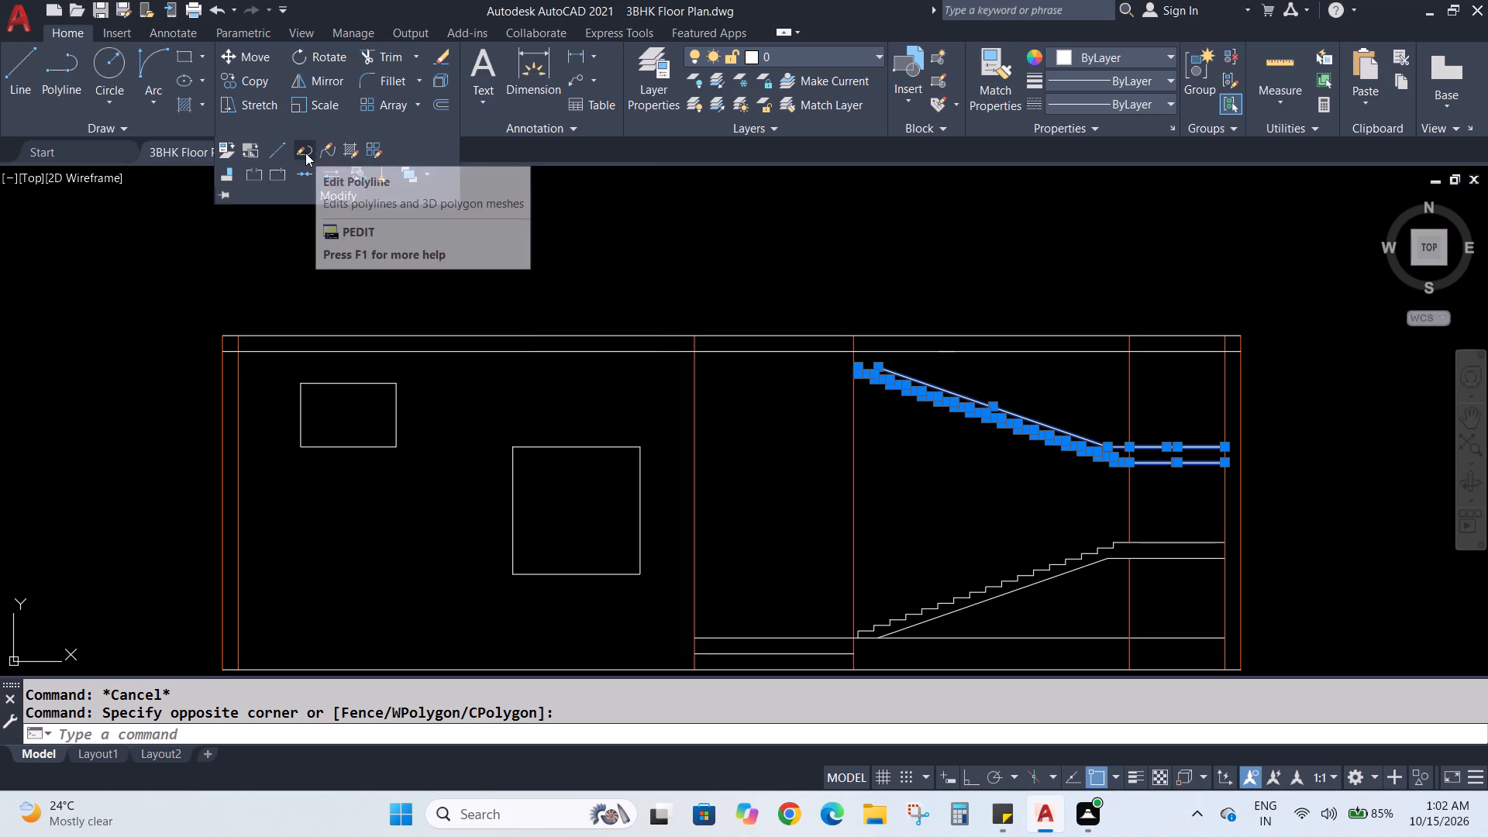
left_click(325, 176)
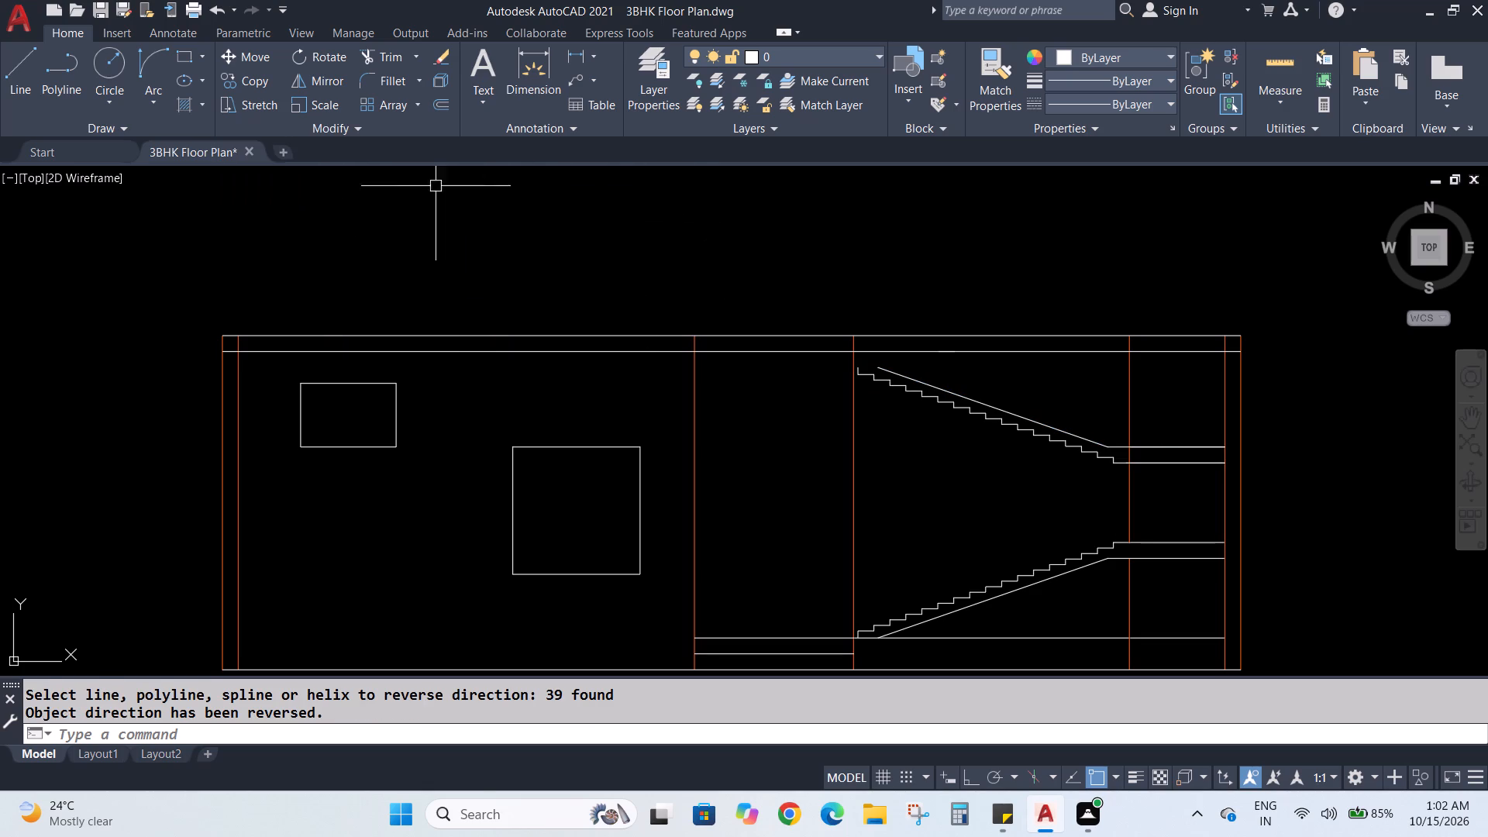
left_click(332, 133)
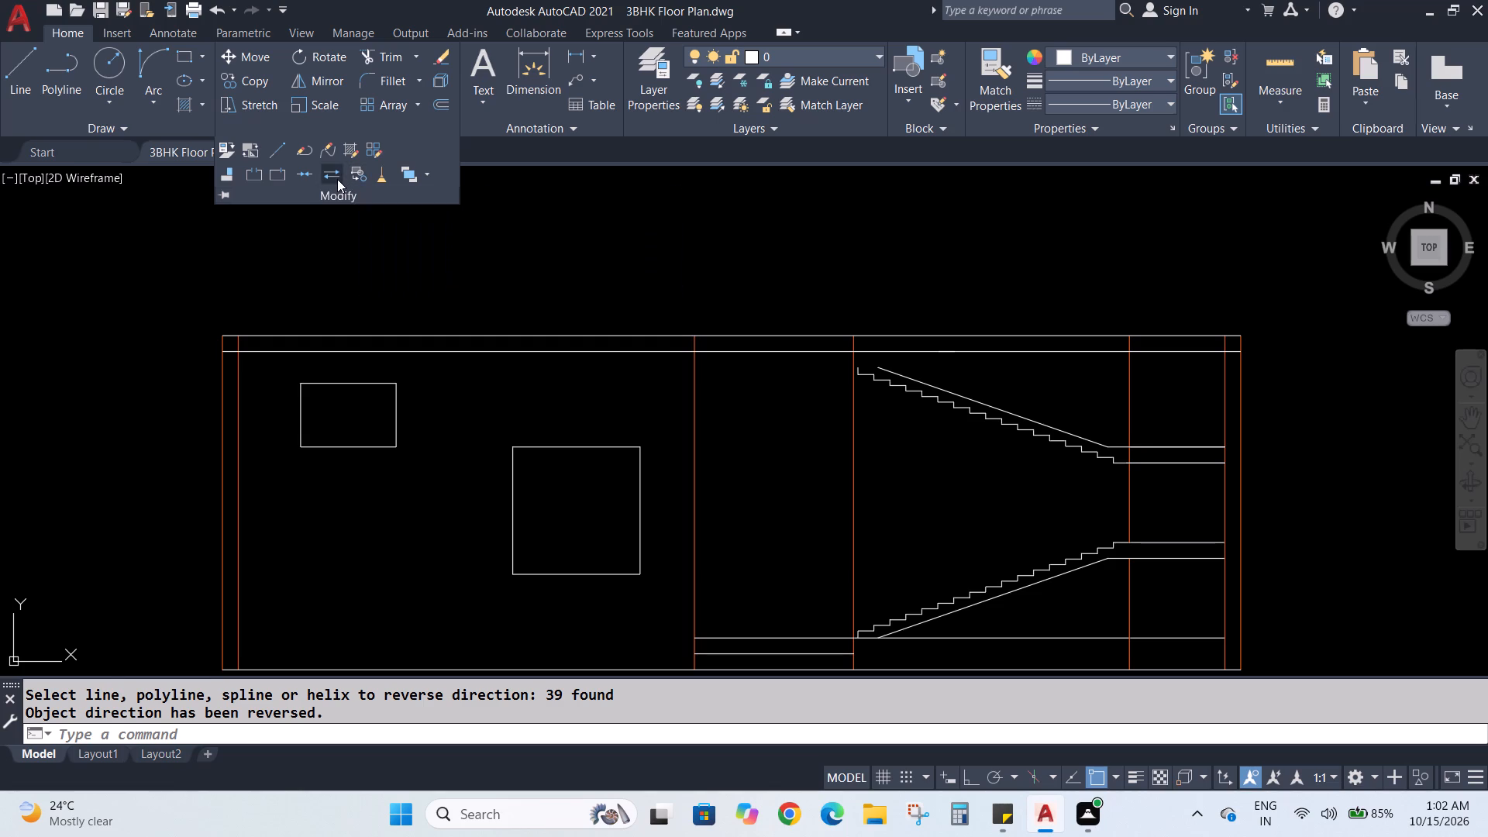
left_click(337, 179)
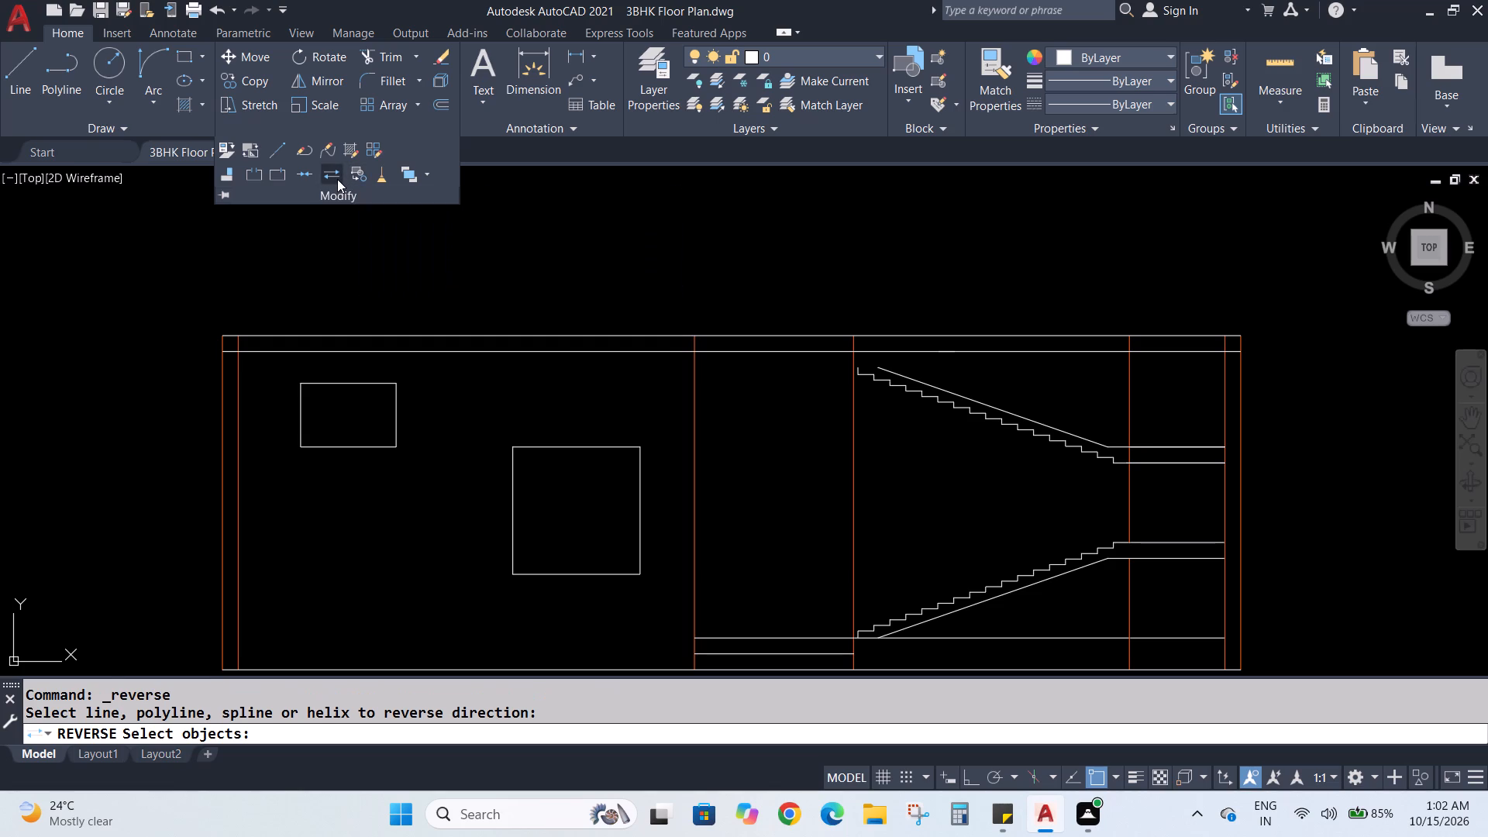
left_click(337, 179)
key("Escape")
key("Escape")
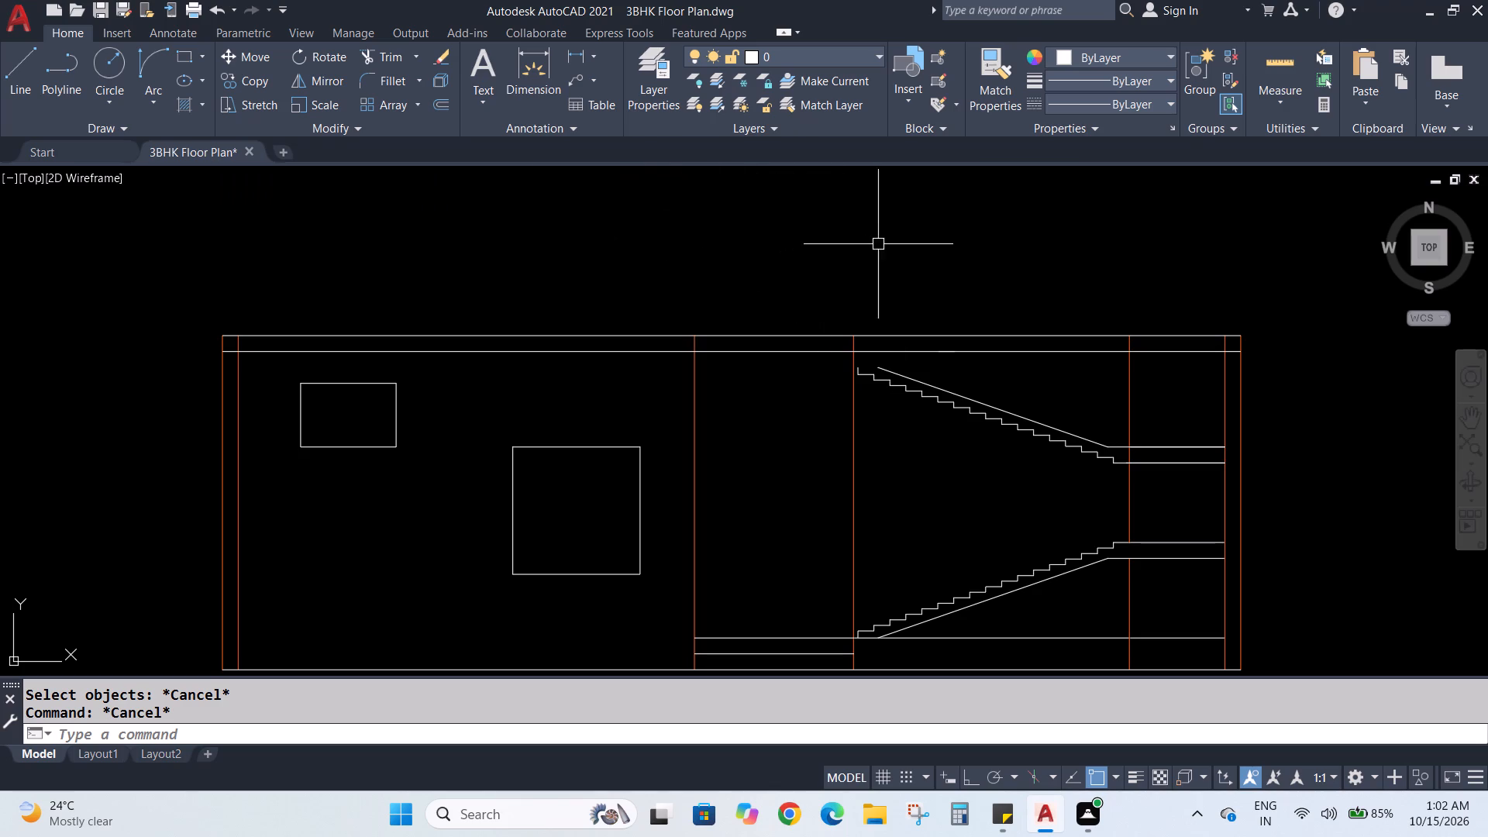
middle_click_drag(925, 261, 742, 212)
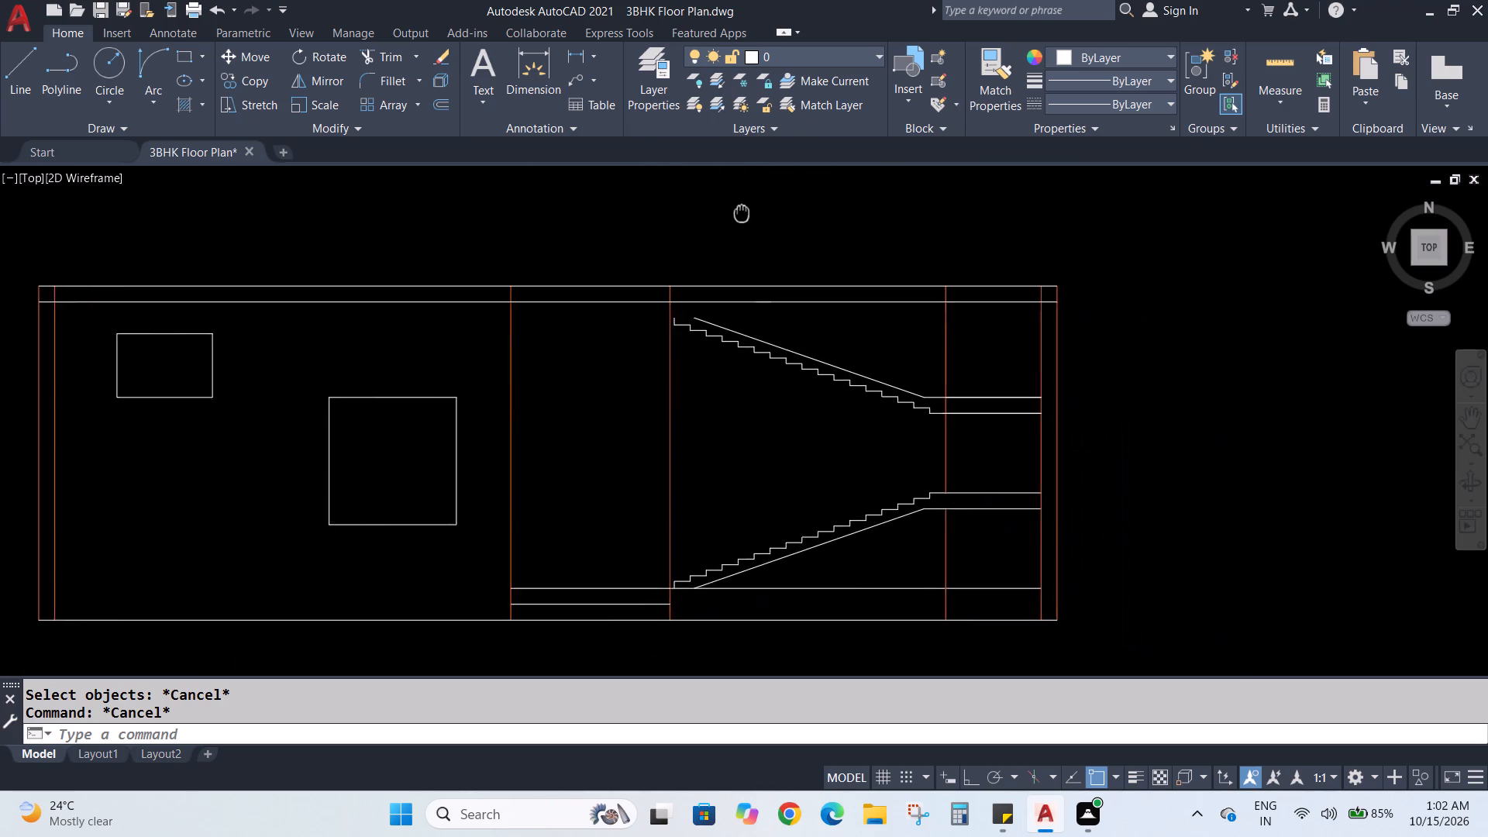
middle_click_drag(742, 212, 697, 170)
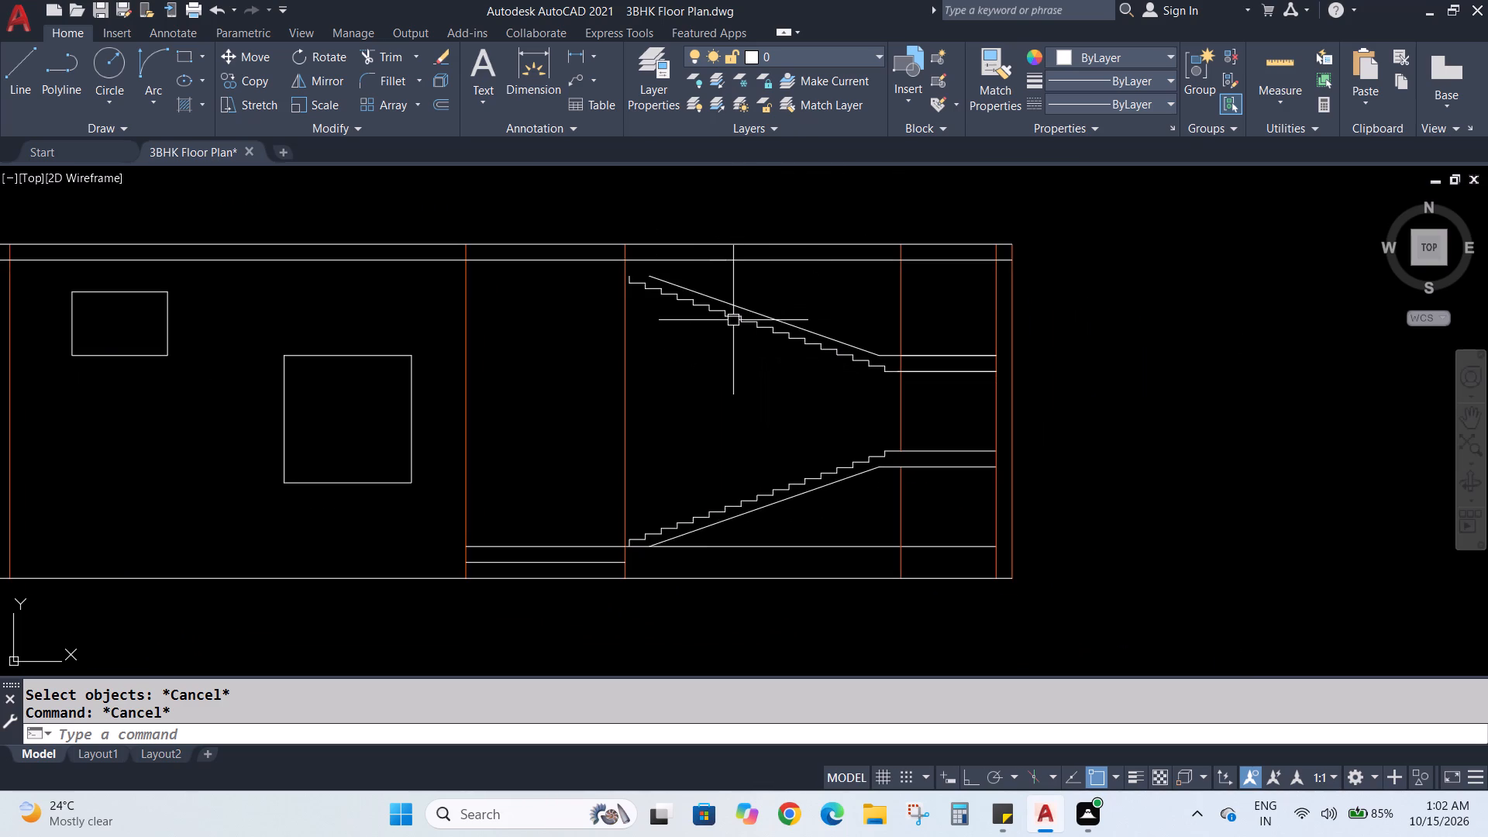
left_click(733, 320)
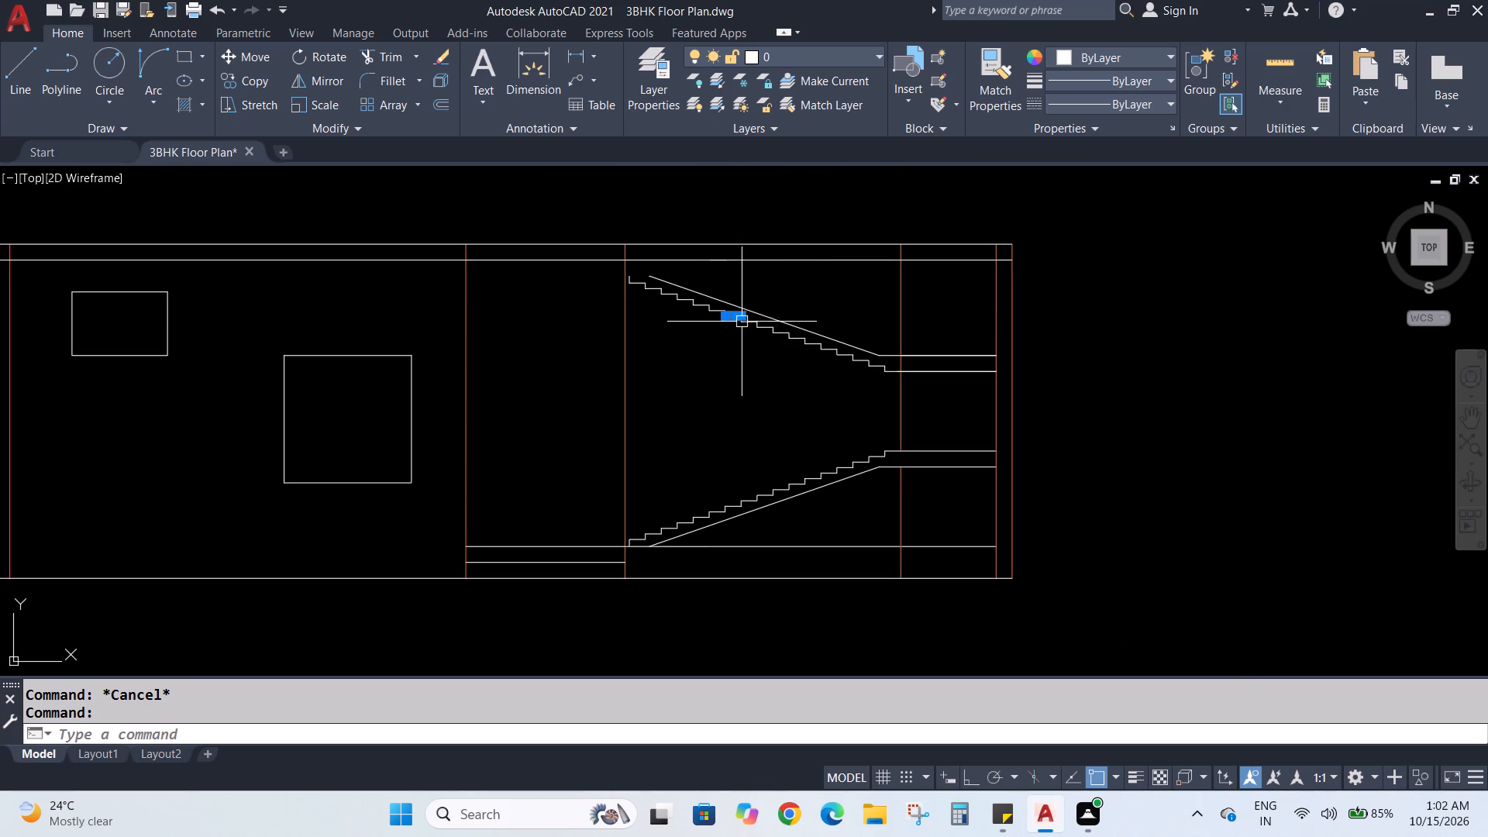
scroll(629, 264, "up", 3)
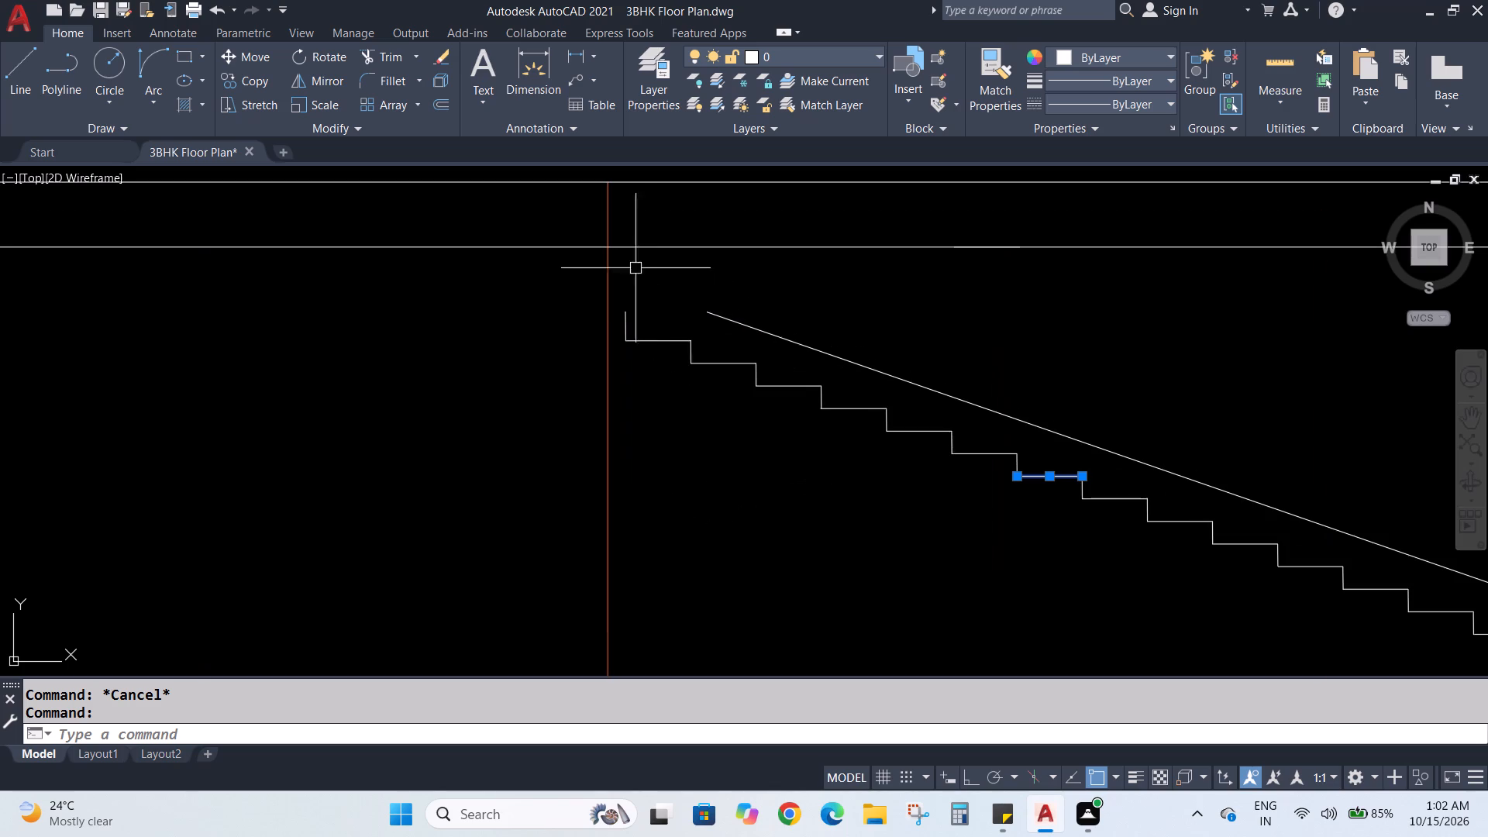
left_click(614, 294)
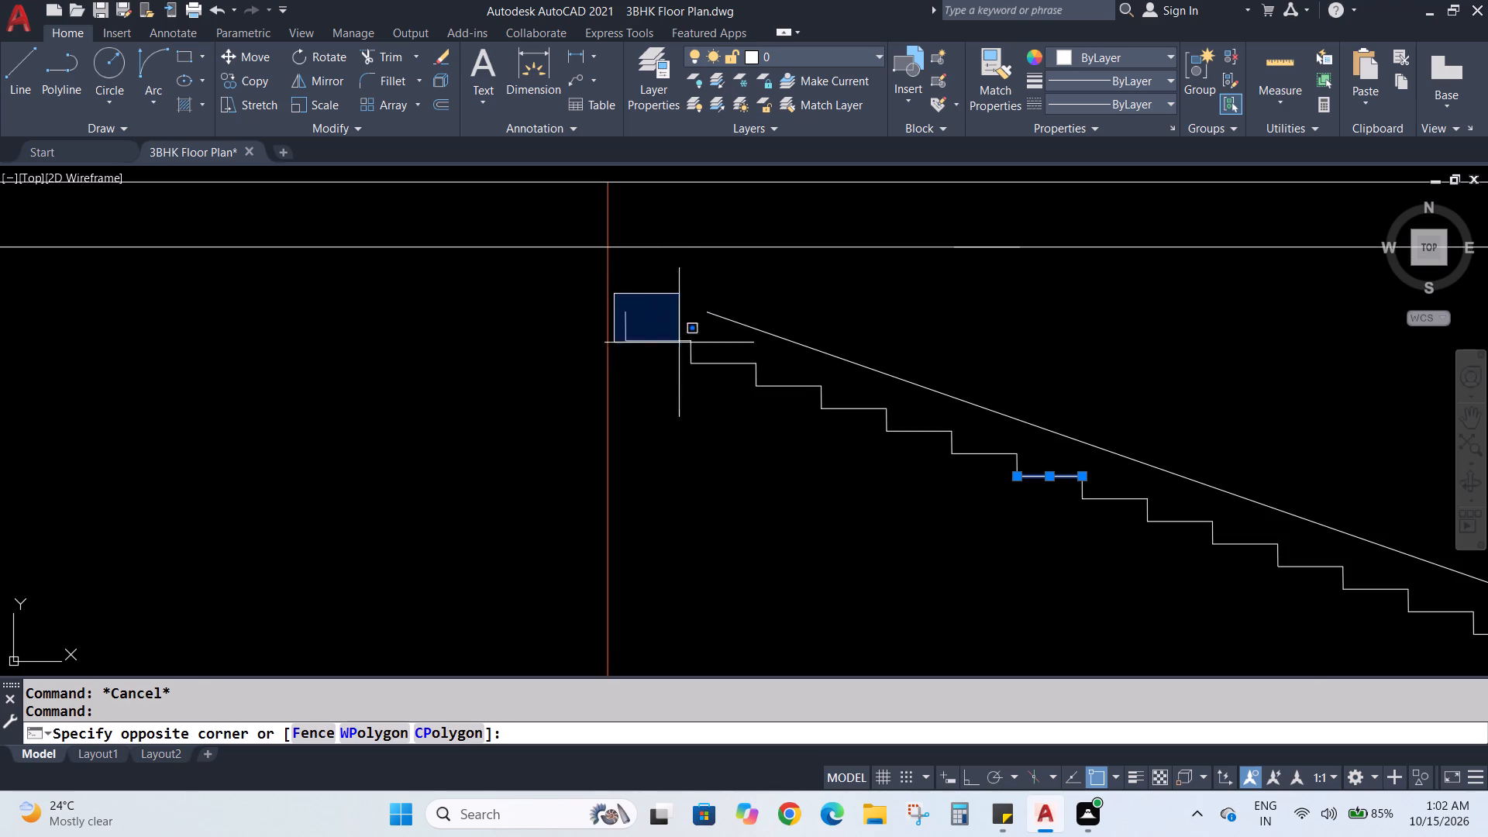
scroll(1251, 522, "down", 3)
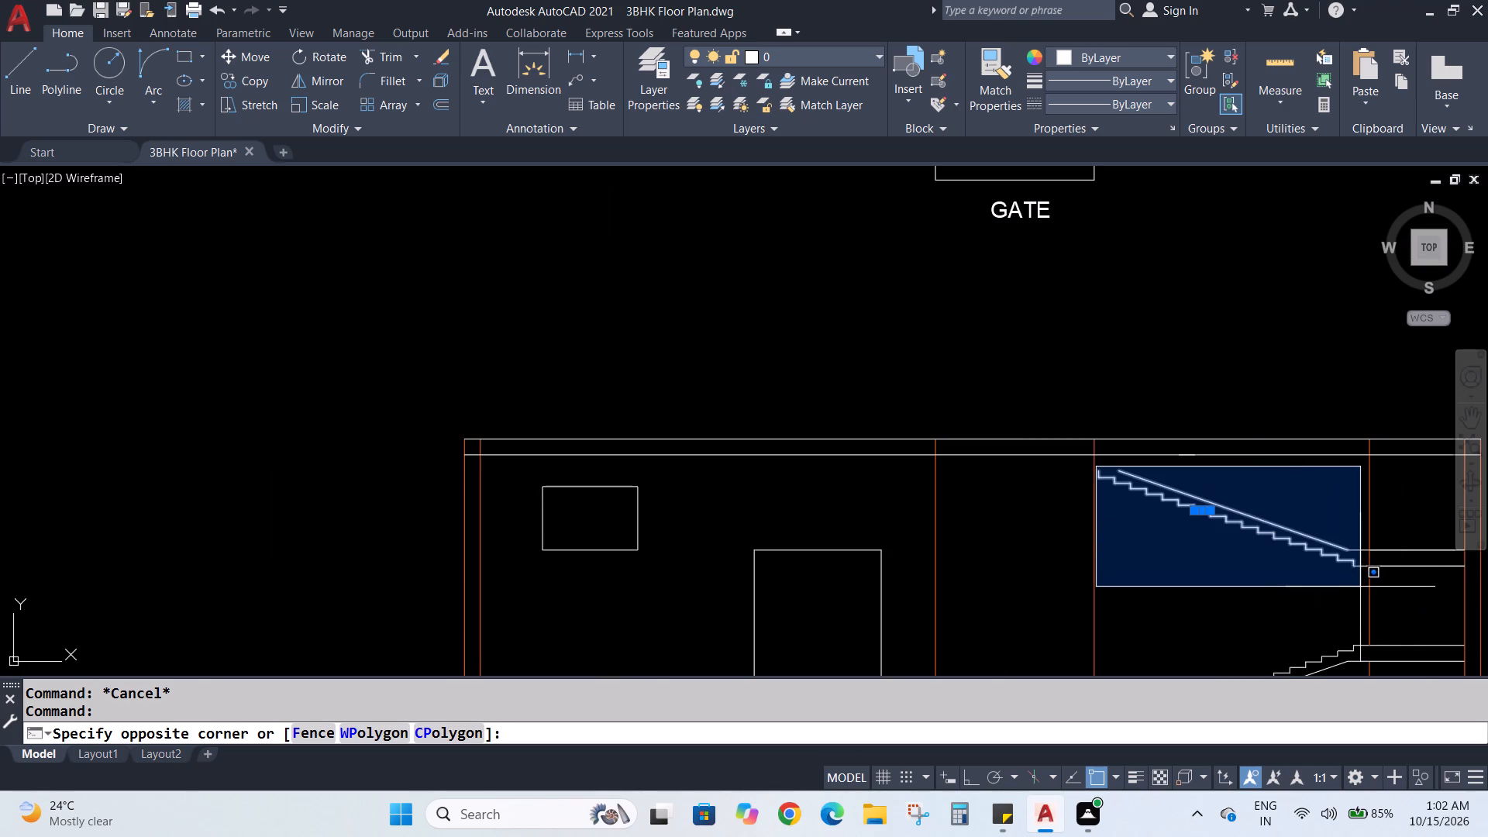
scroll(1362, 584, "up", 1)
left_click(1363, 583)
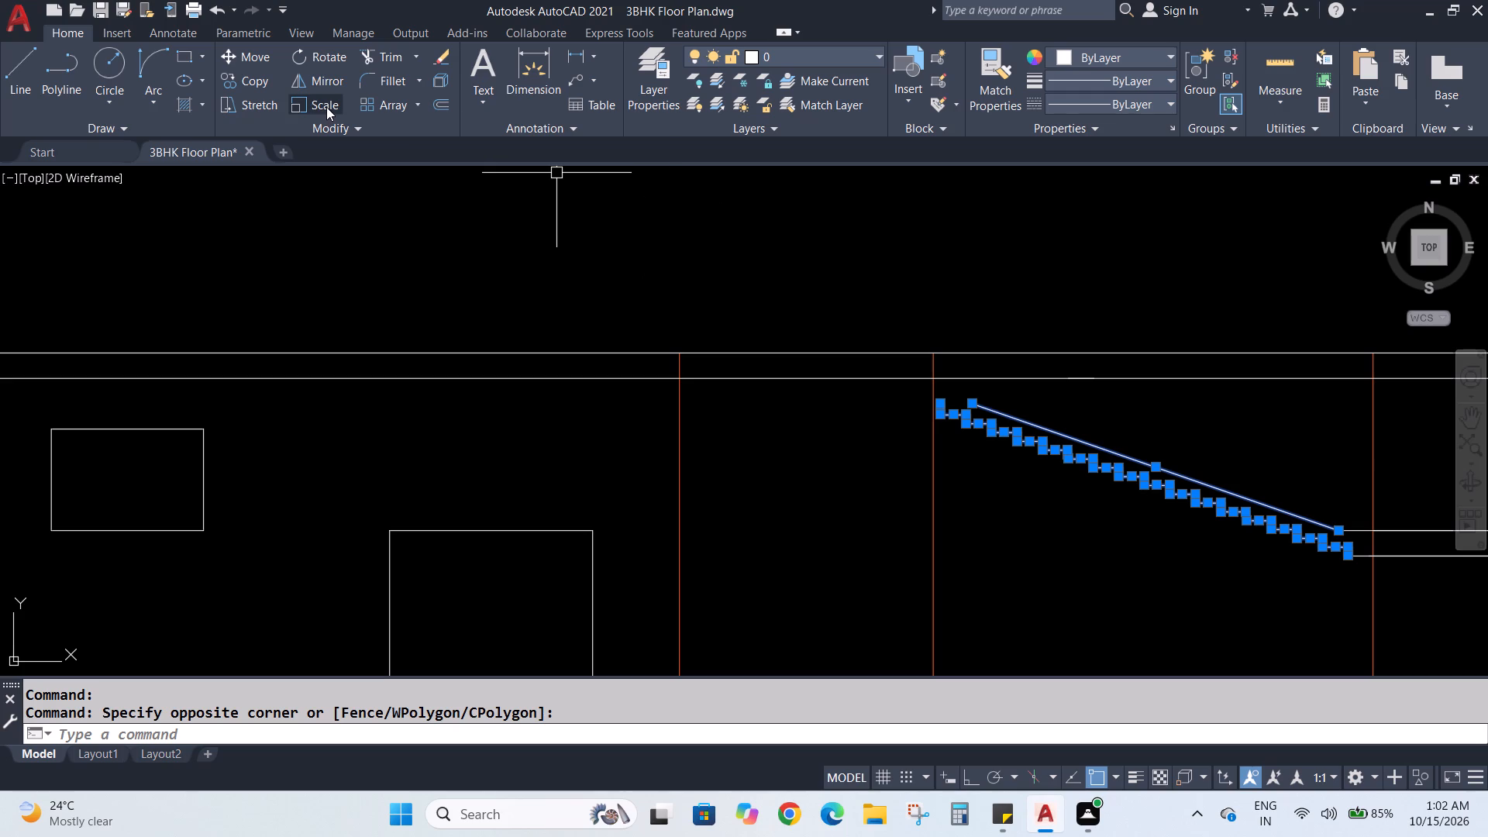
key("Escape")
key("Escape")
Join the upper flight's step lines into a single polyline.
key("j")
key("Return")
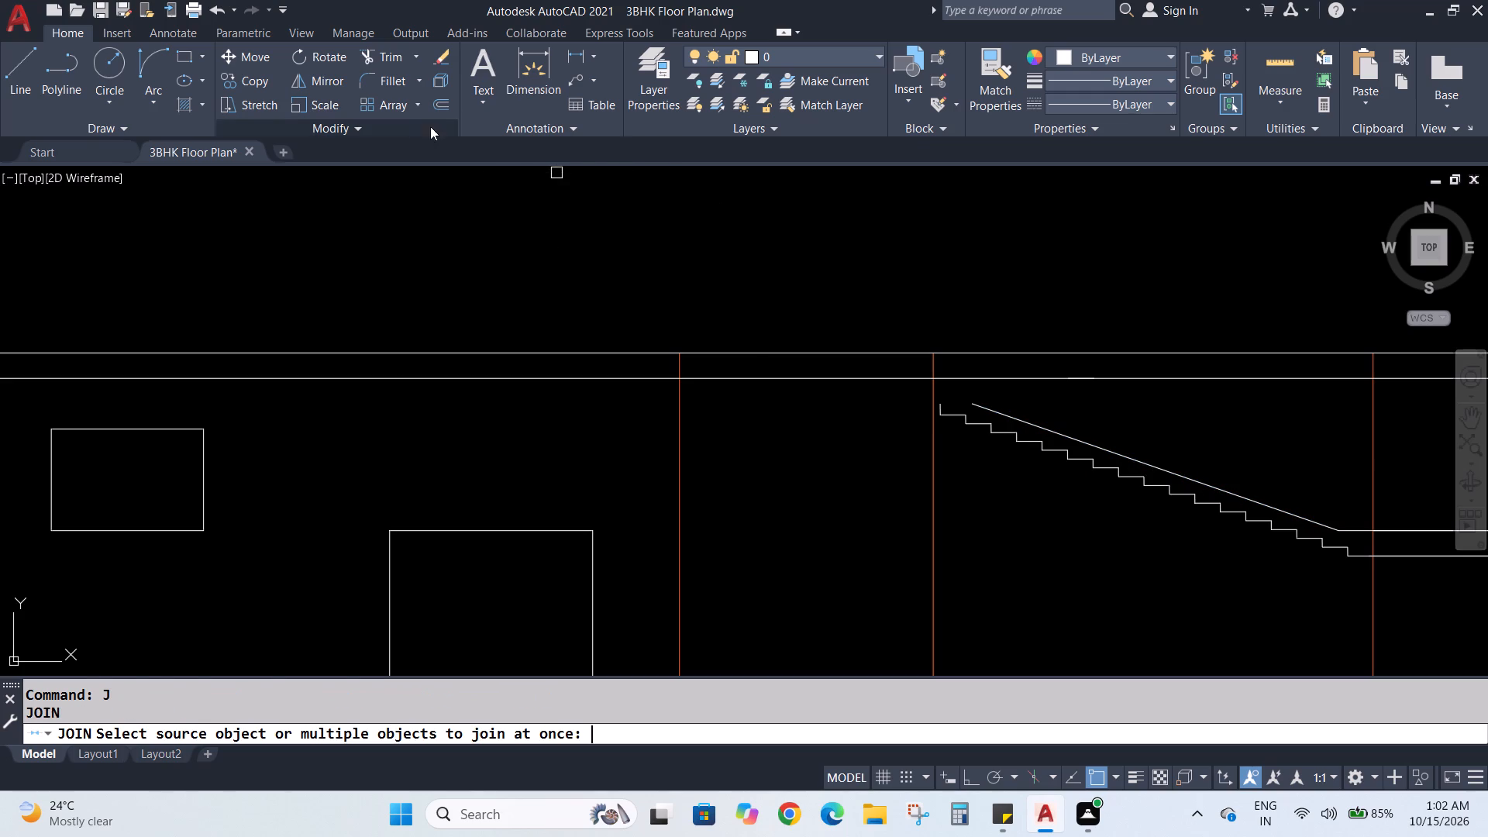
middle_click_drag(1121, 585, 876, 499)
scroll(764, 373, "up", 1)
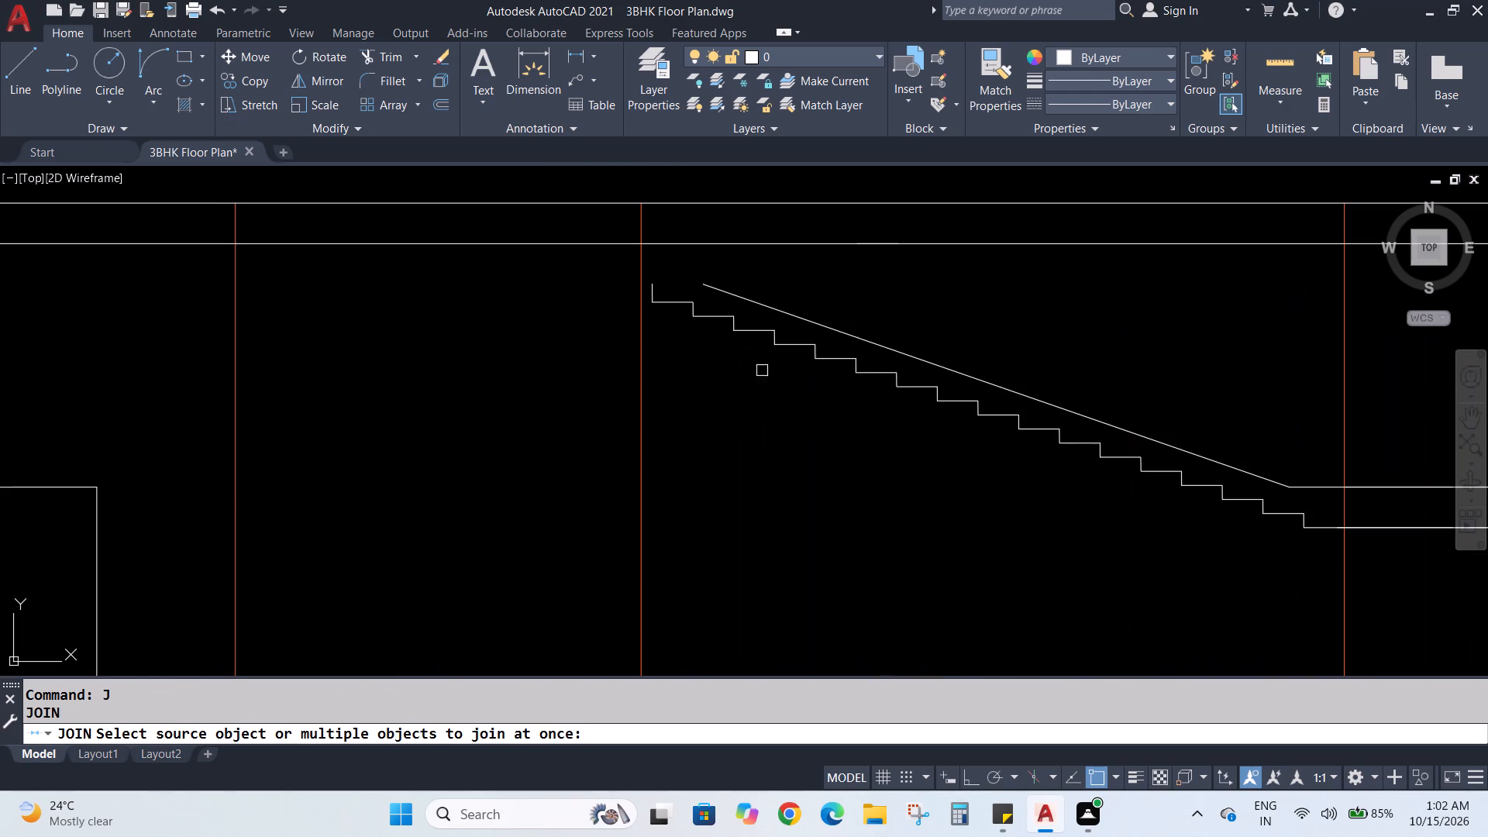
scroll(653, 264, "up", 2)
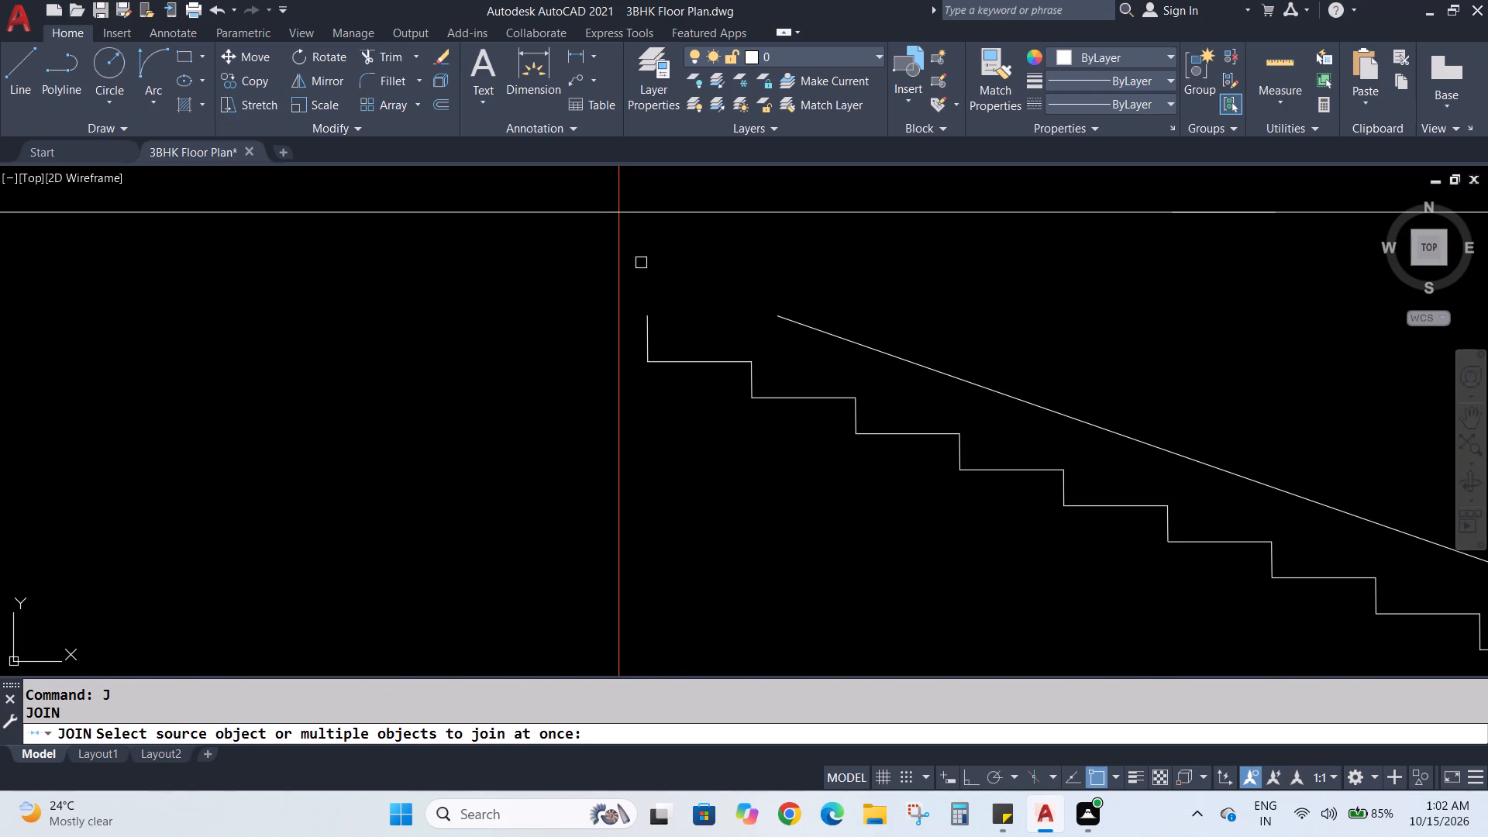
left_click(636, 264)
scroll(1057, 478, "down", 3)
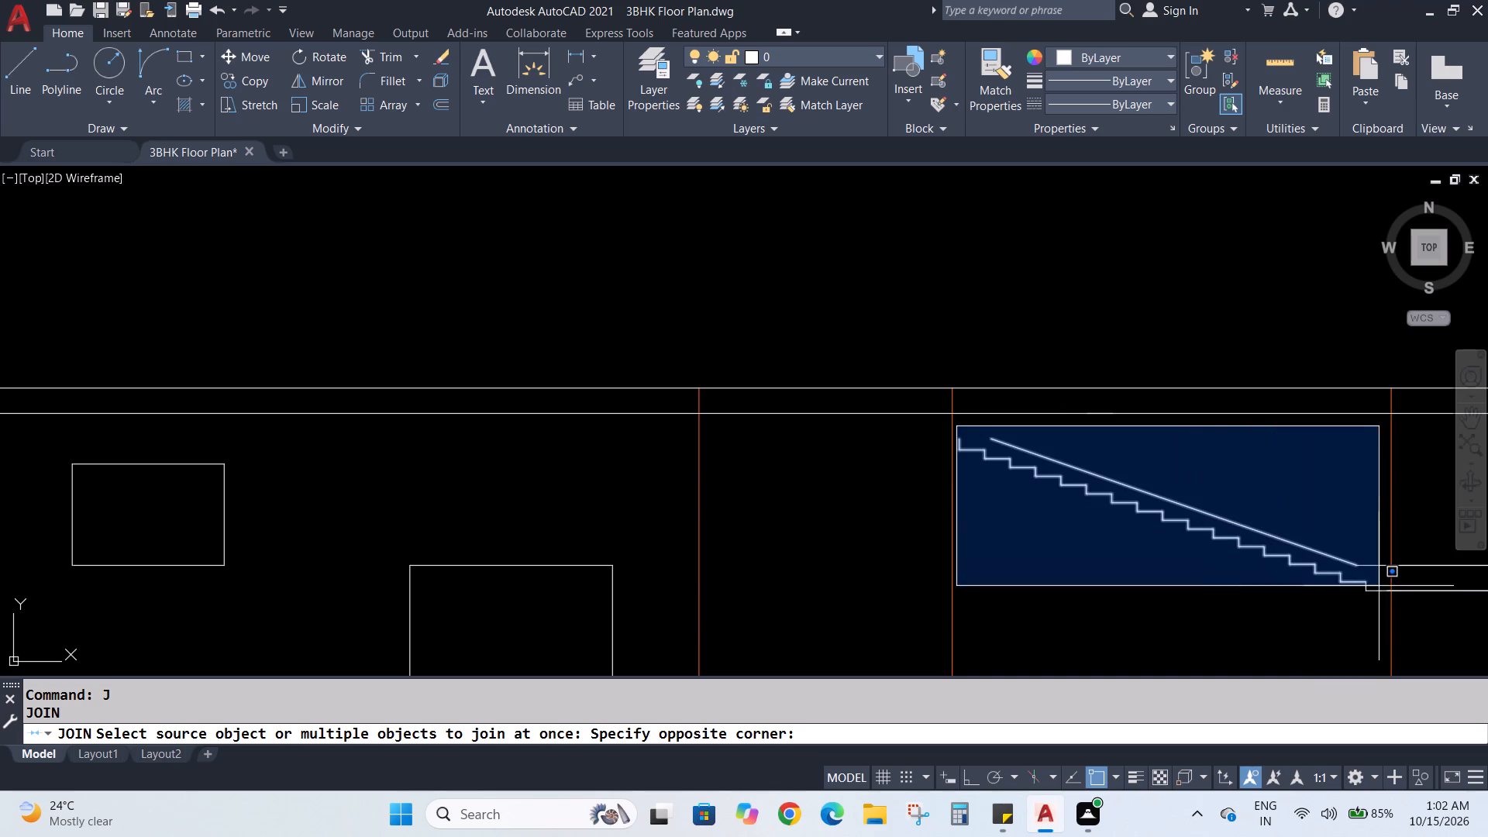
left_click(1387, 615)
key("Return")
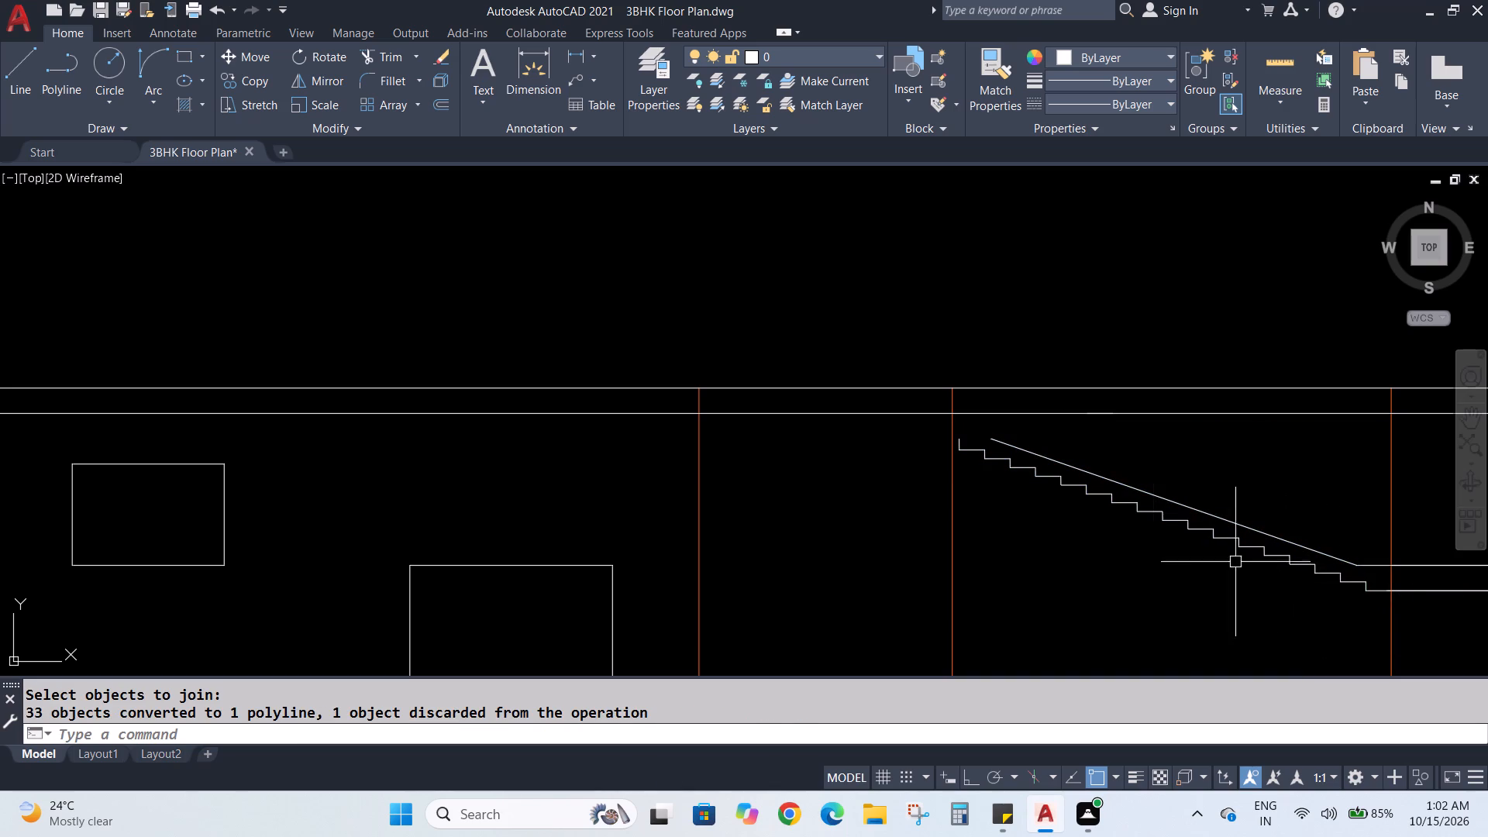
left_click(1140, 511)
scroll(1135, 530, "down", 2)
scroll(1149, 563, "up", 1)
middle_click_drag(1149, 563, 1038, 552)
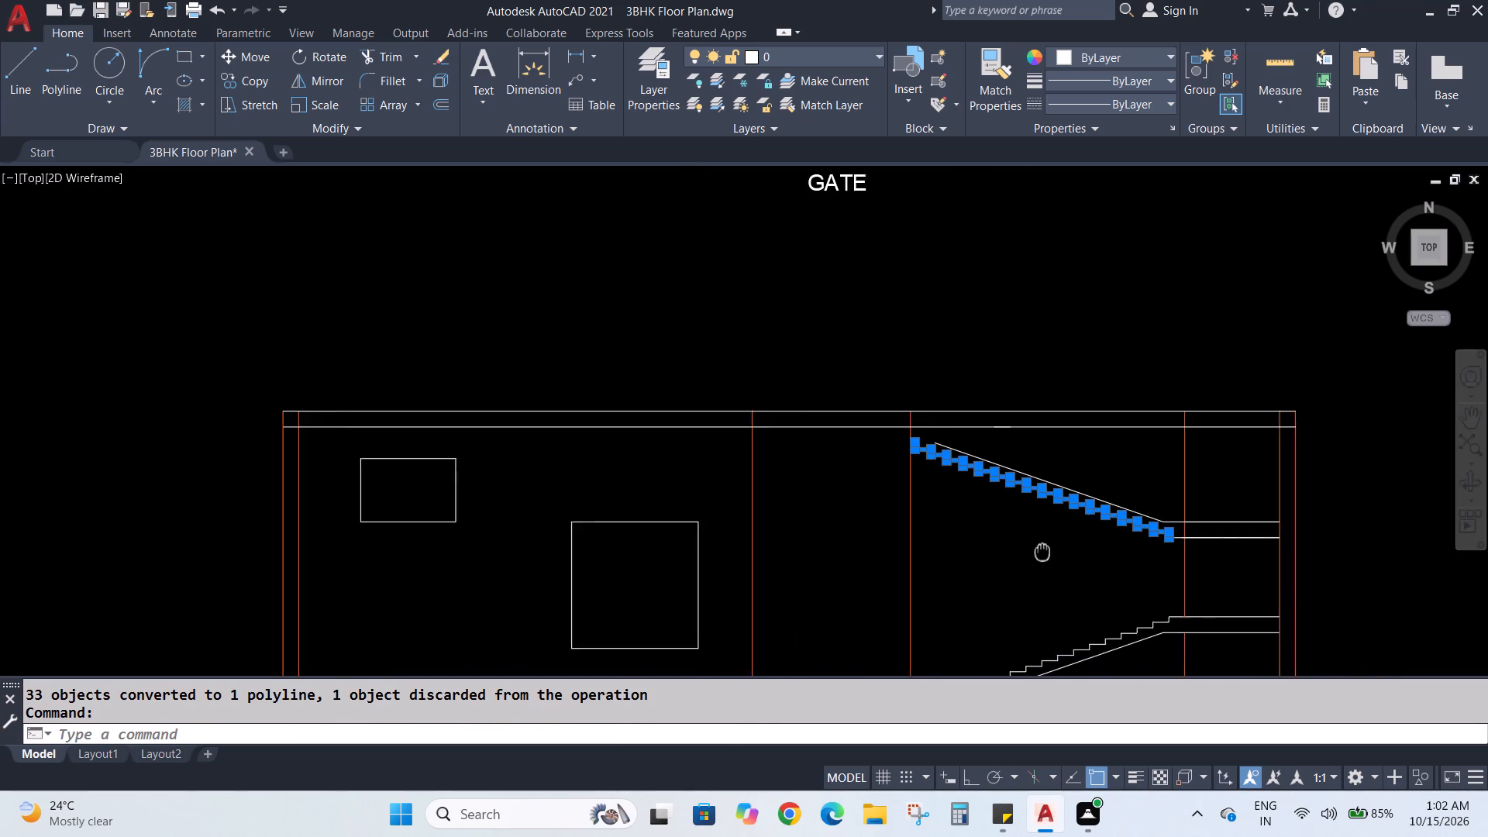
middle_click_drag(1038, 552, 921, 546)
scroll(920, 522, "up", 2)
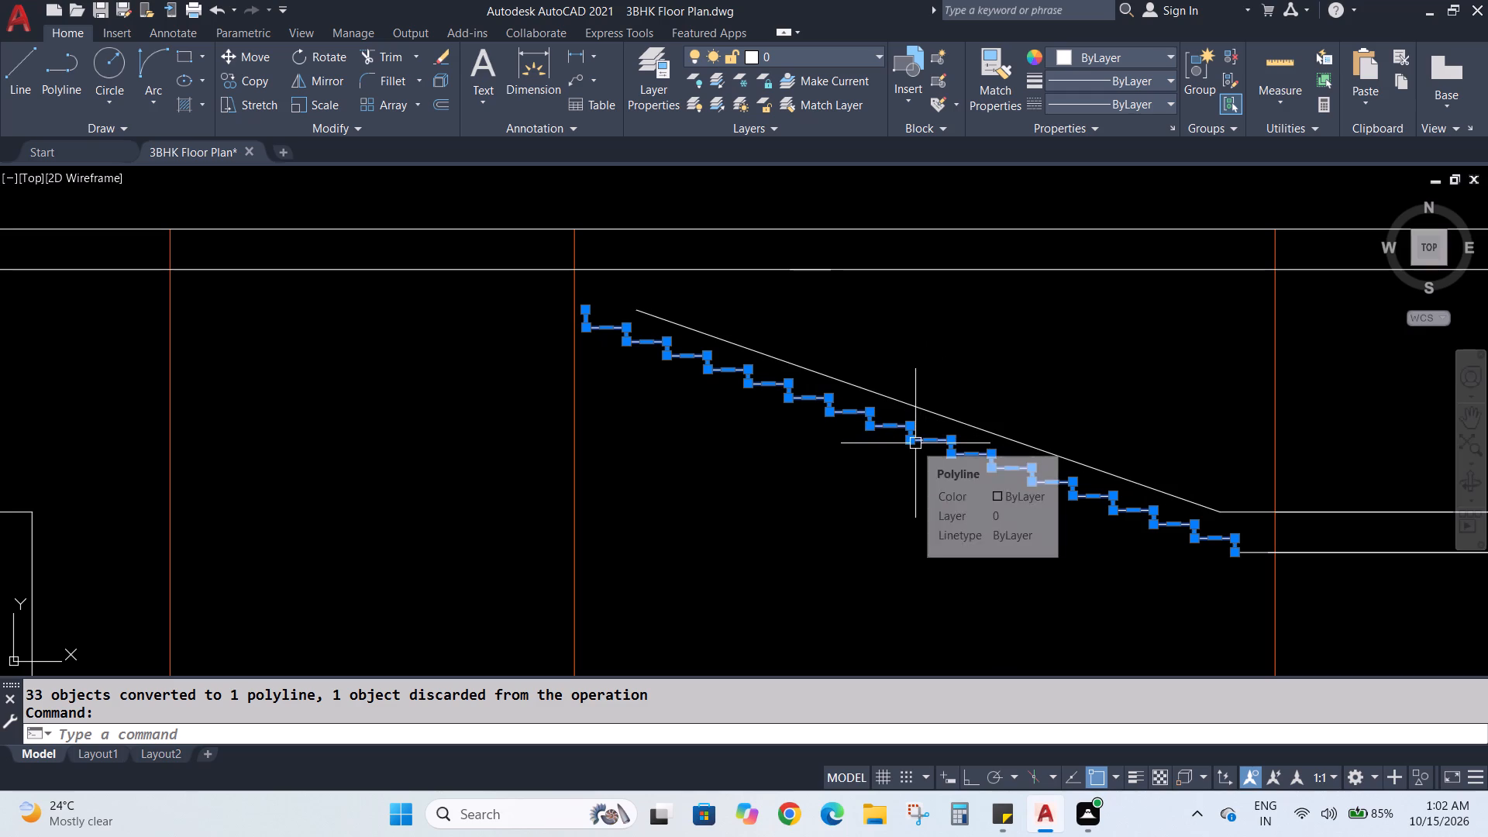
key("Escape")
Move the upper flight's sloping line by its midpoint from above the steps to clear space below them.
left_click(963, 422)
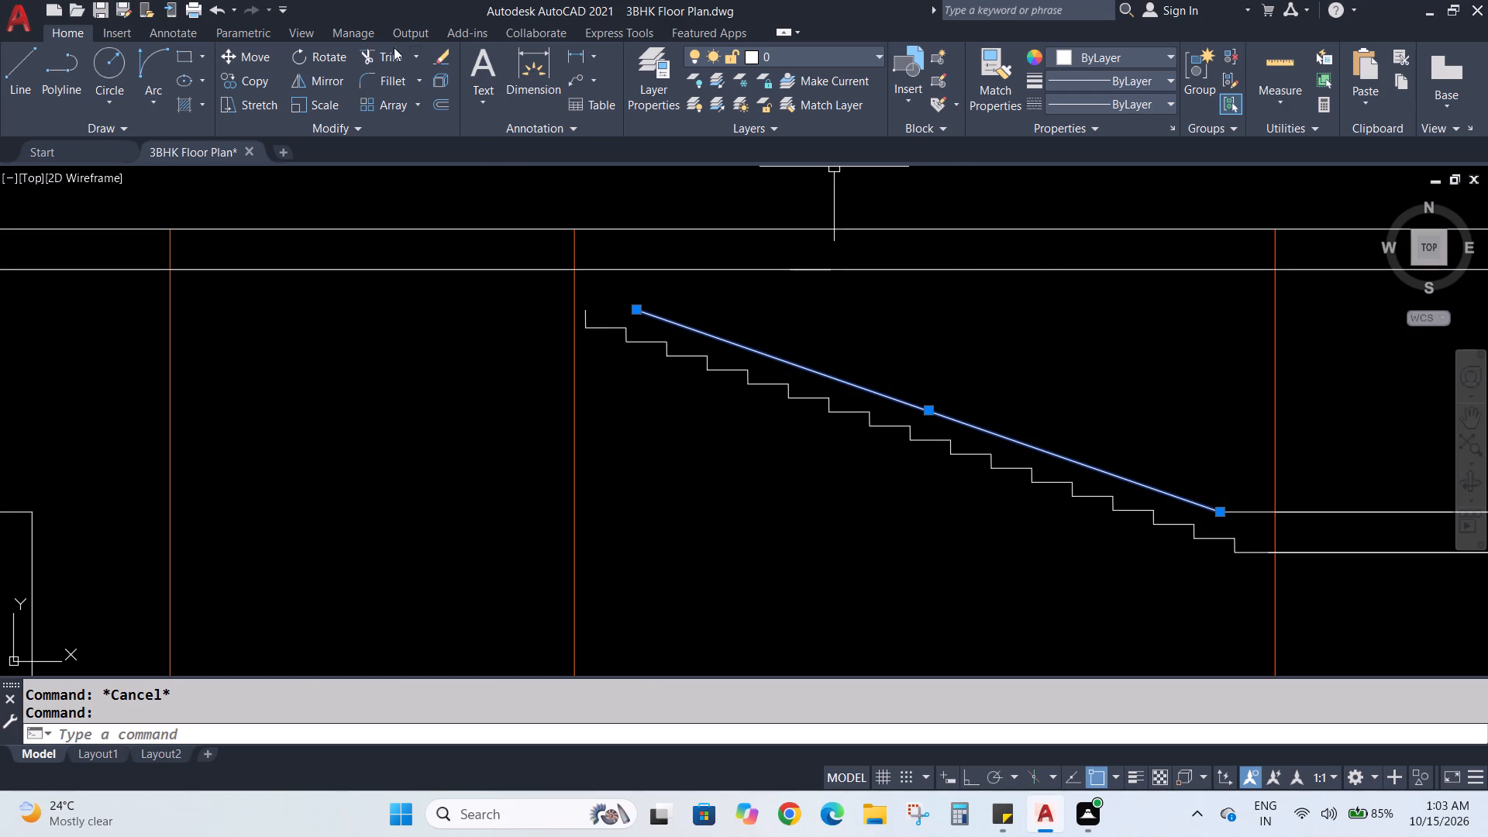
left_click(240, 60)
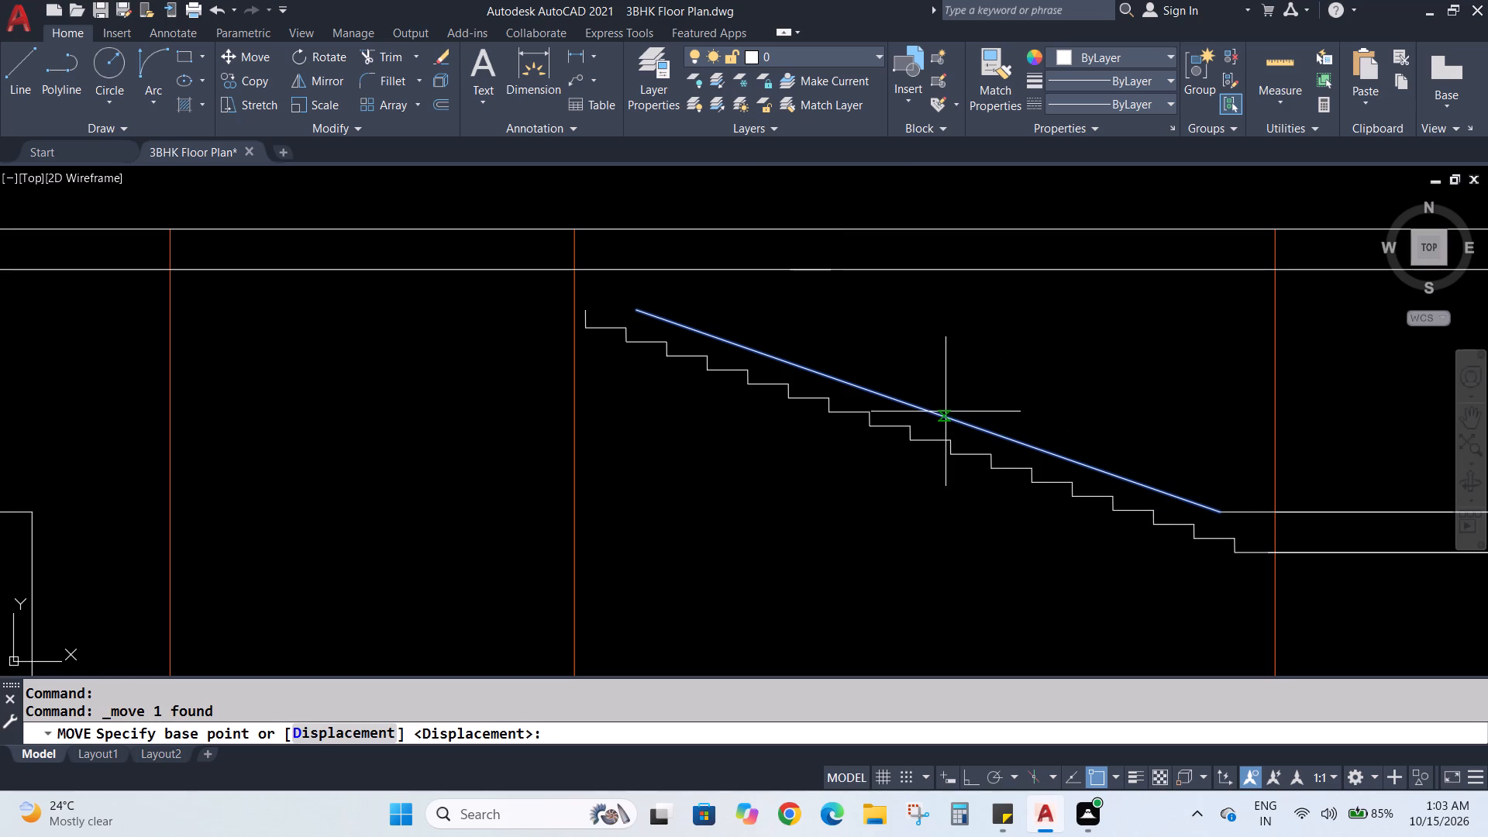
left_click(928, 410)
left_click(879, 519)
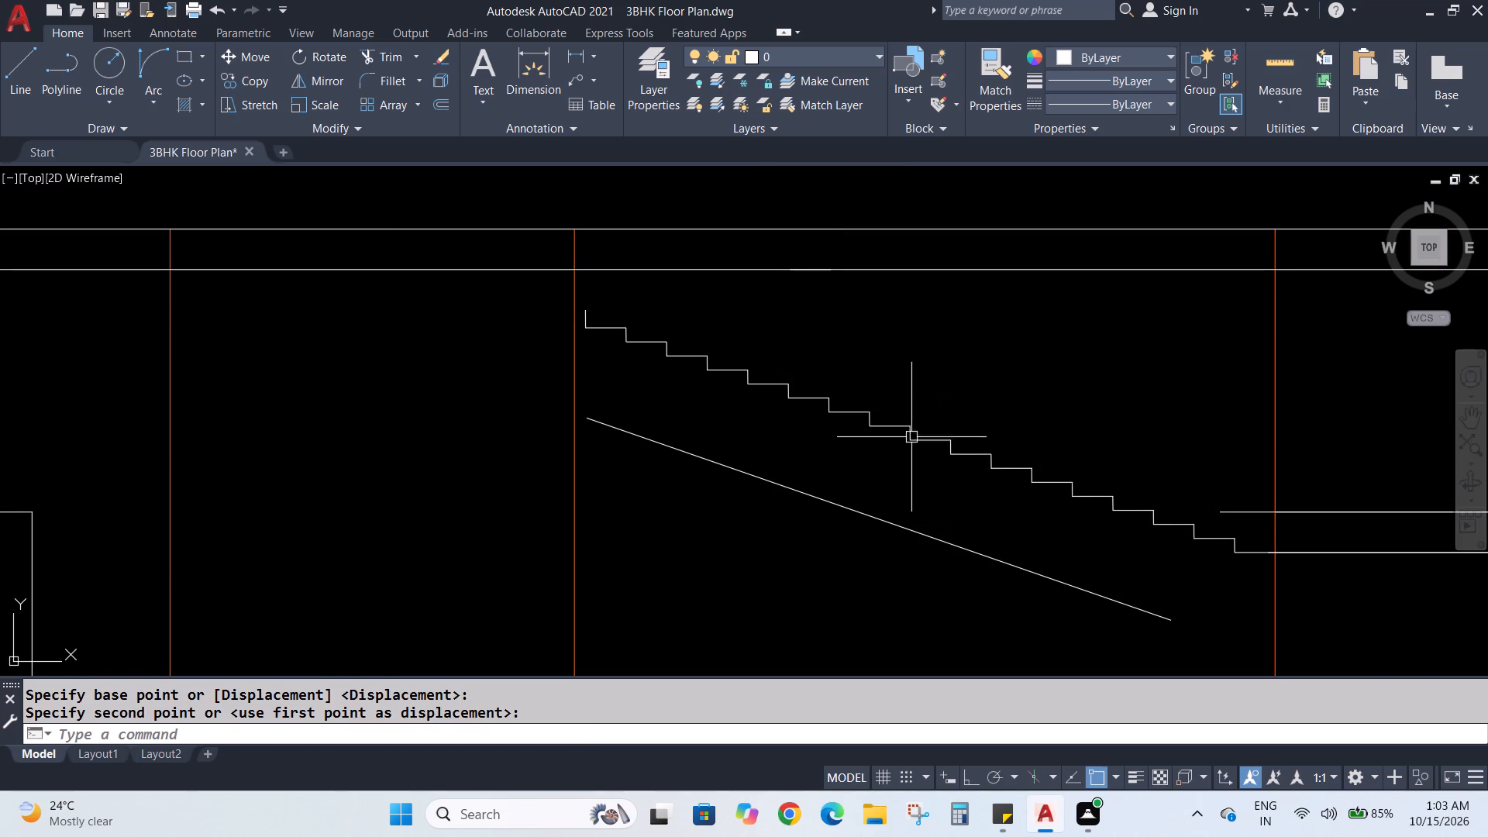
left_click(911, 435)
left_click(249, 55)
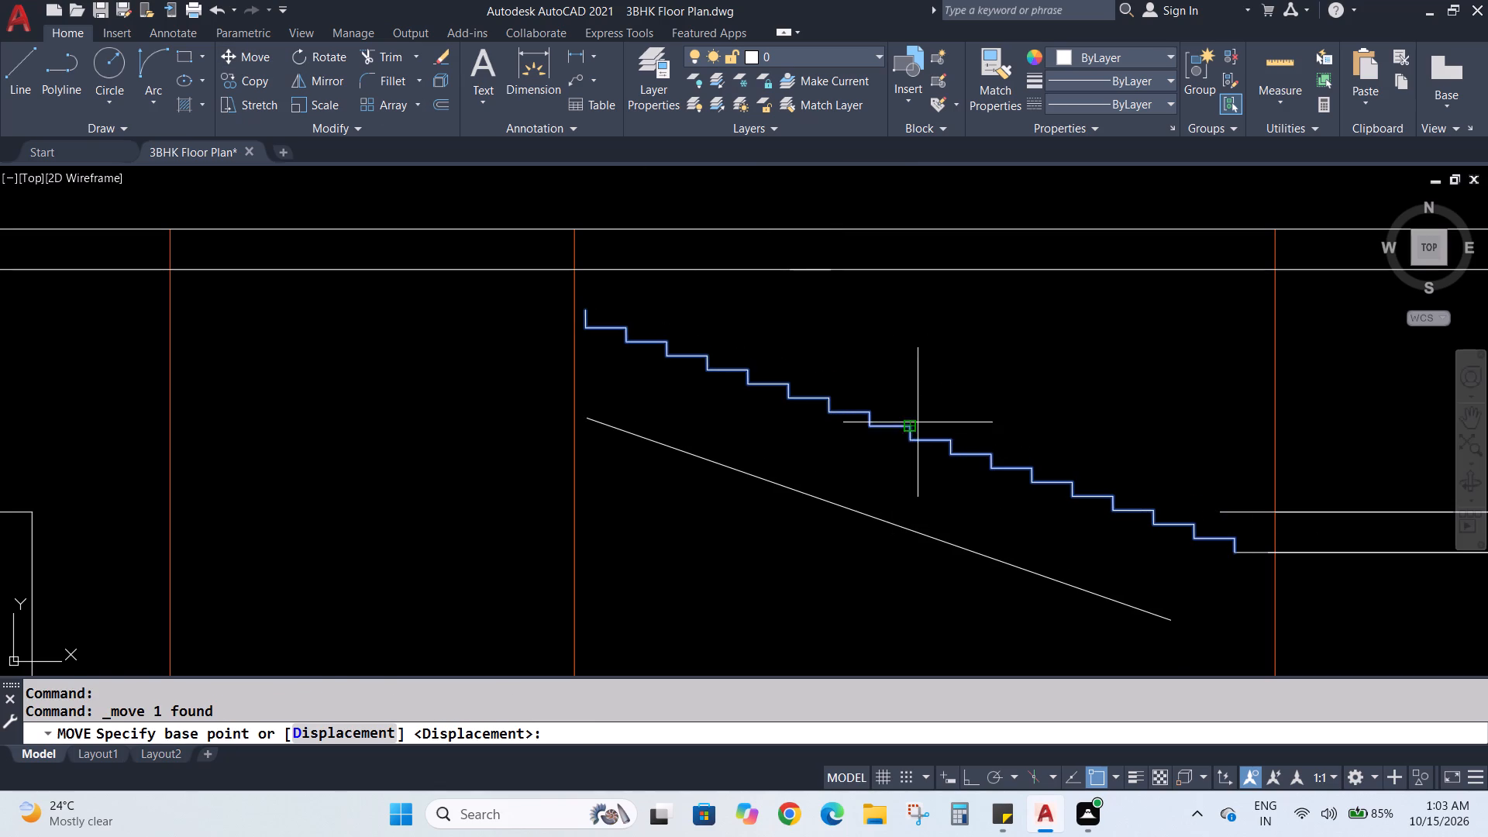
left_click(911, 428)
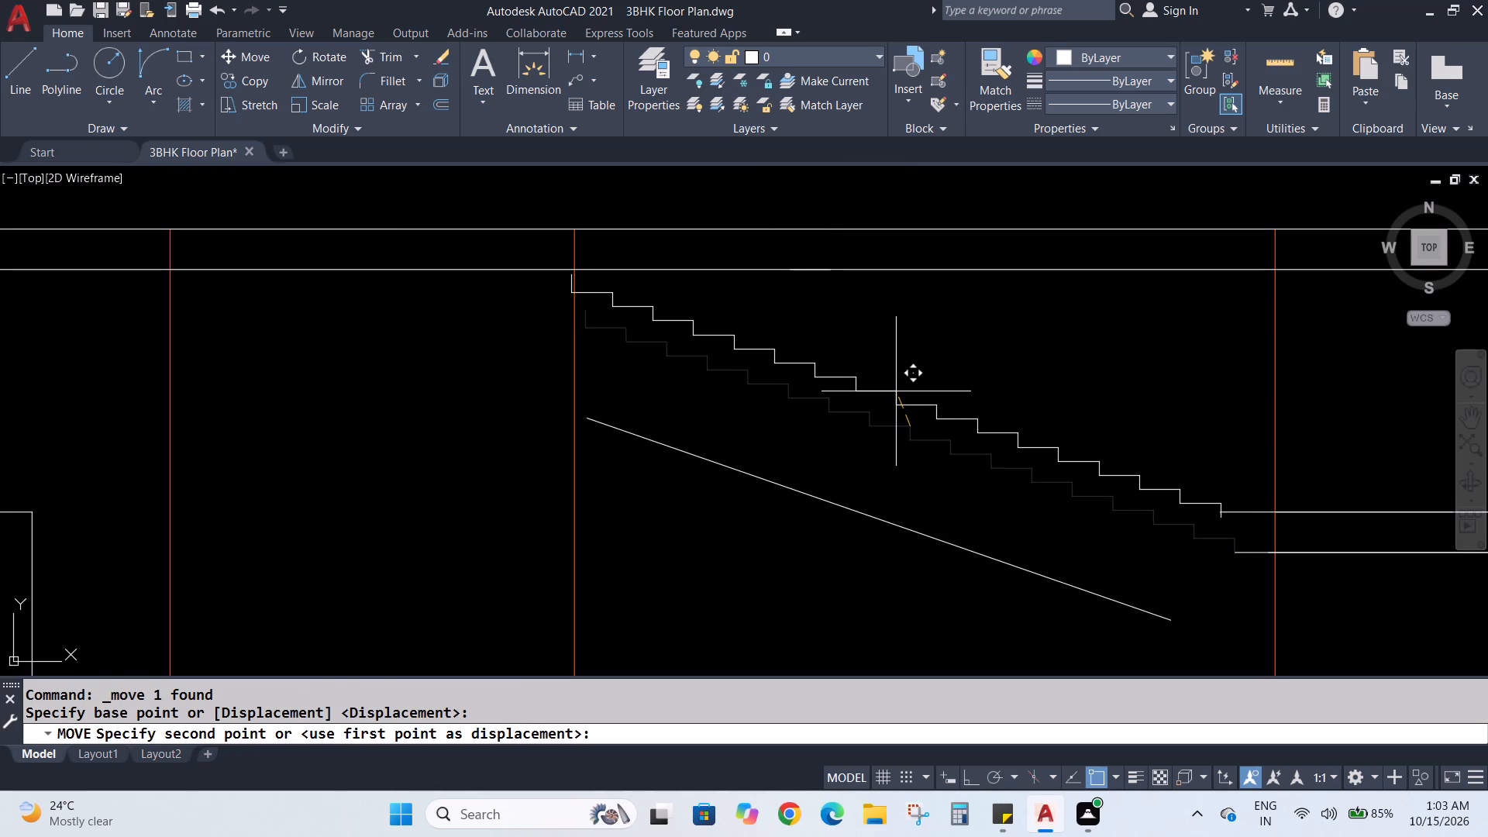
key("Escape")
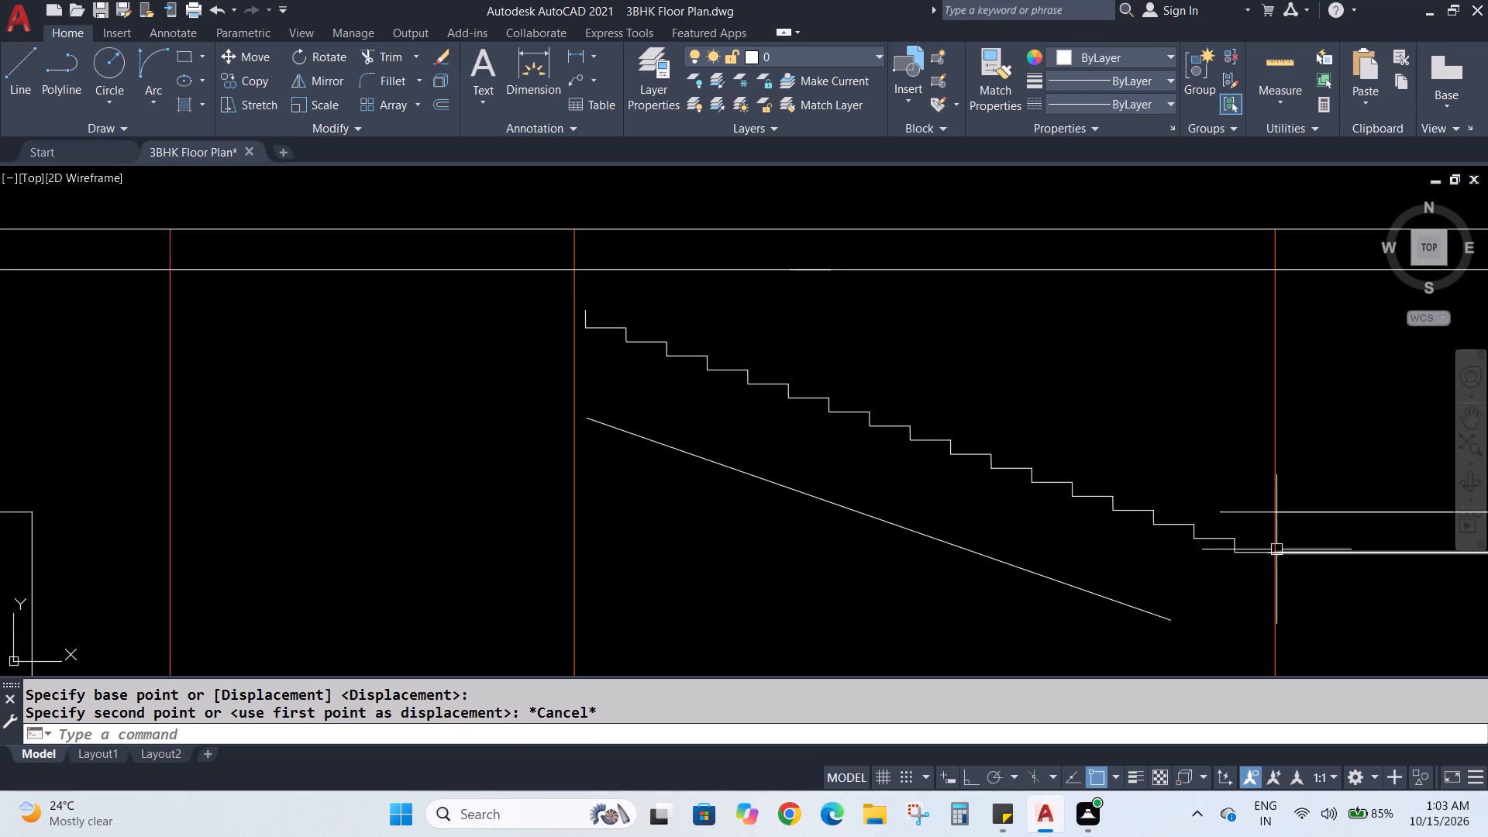
Move the upper flight's step polyline by its bottom end onto the free end of the upper landing's top line.
left_click(832, 412)
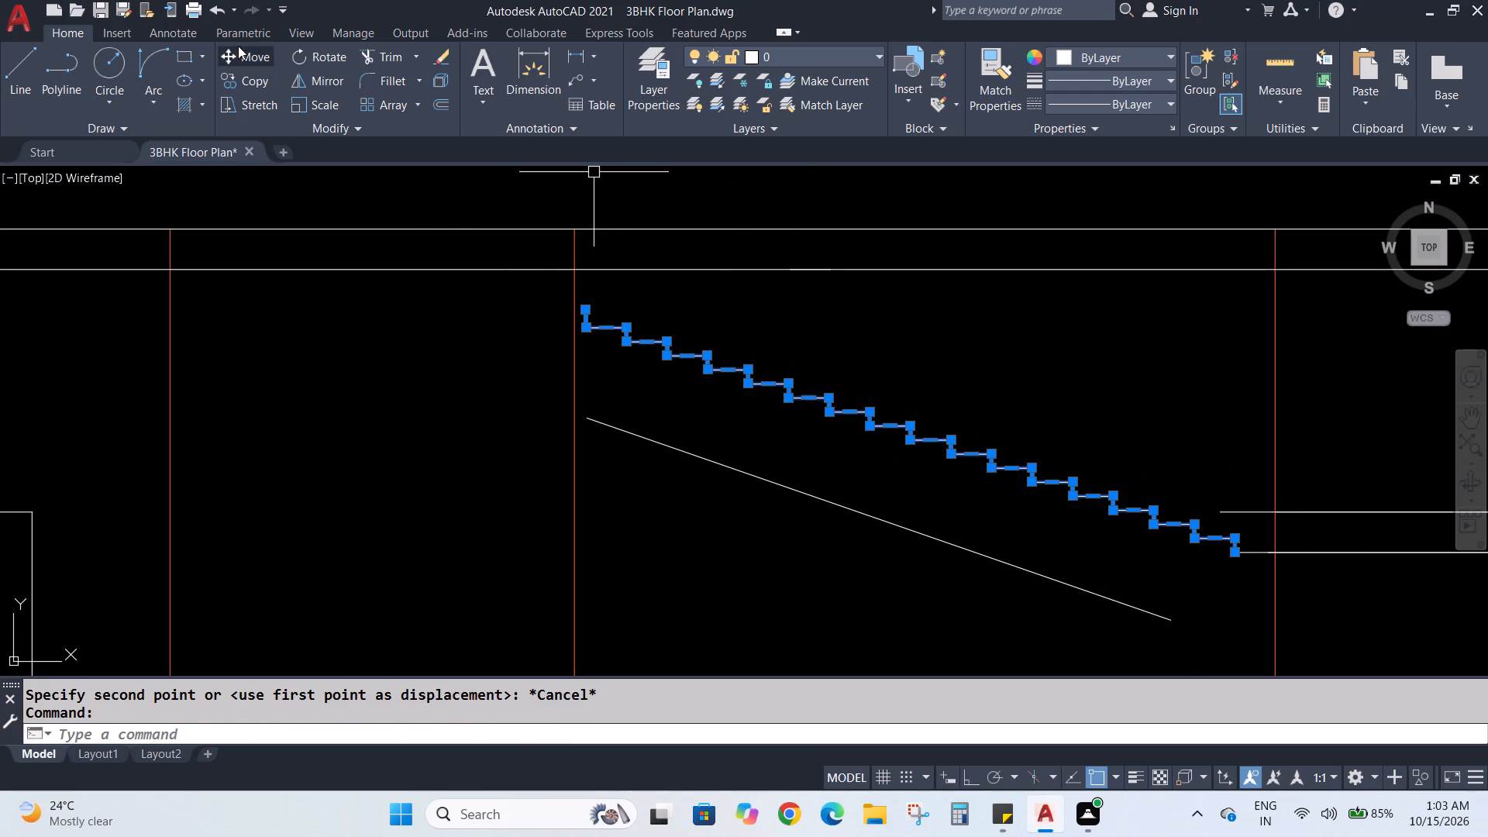
left_click(238, 46)
left_click(1238, 553)
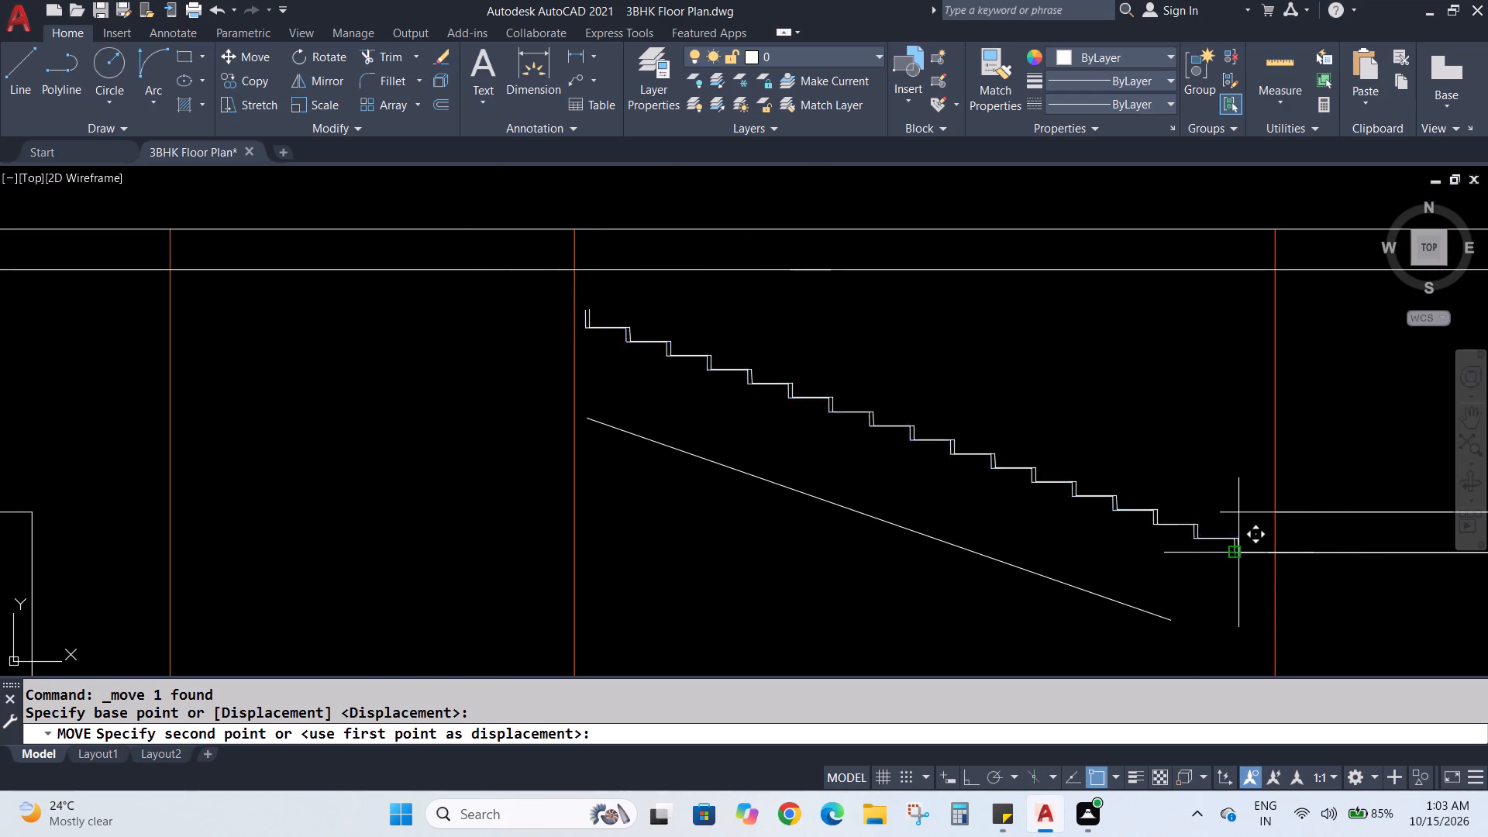
left_click(1221, 509)
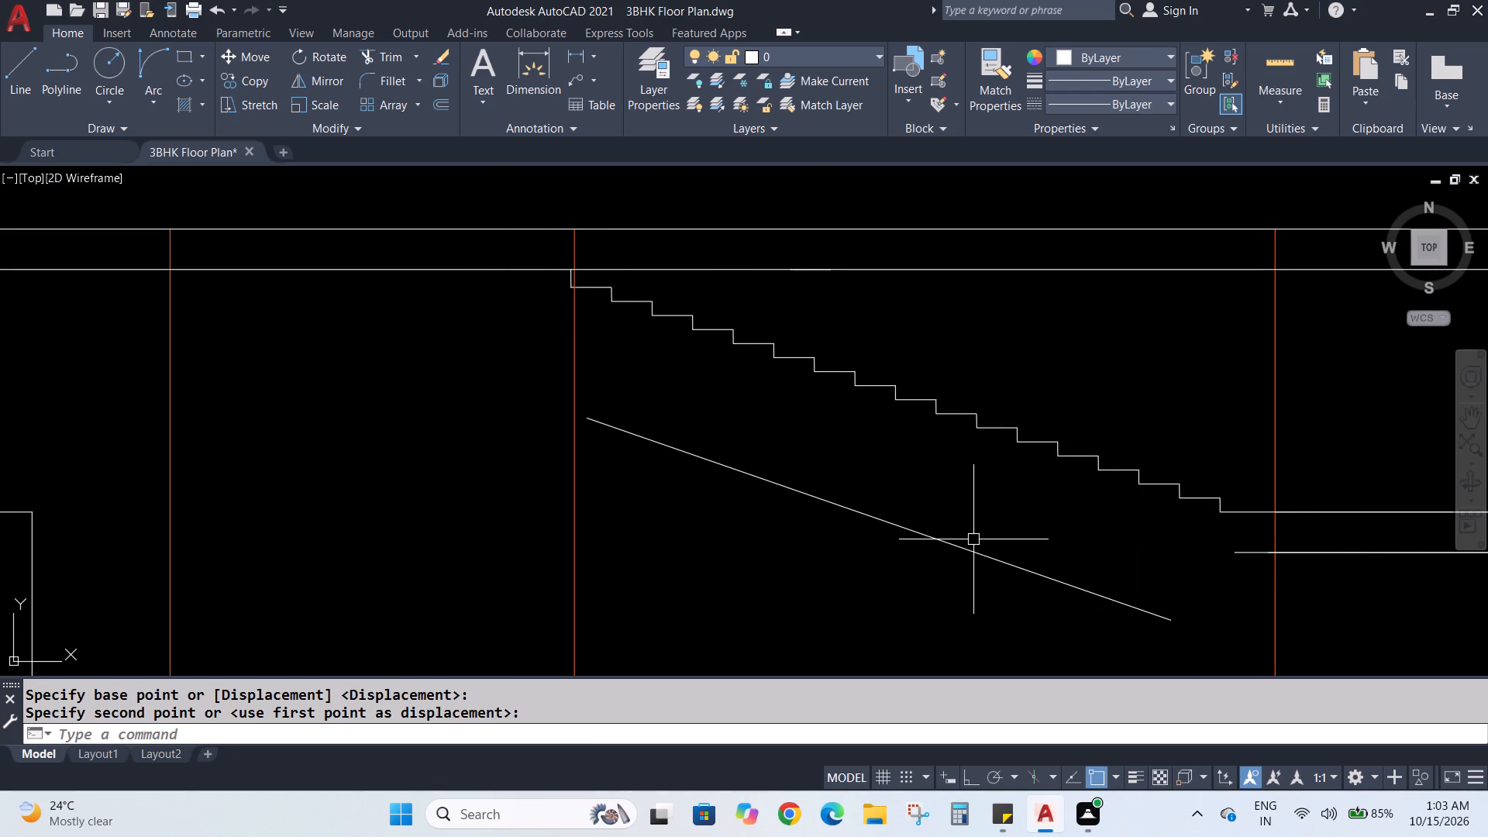
key("Escape")
Move the upper flight's sloping line by its lower end onto the free end of the upper landing's bottom line.
left_click(1004, 562)
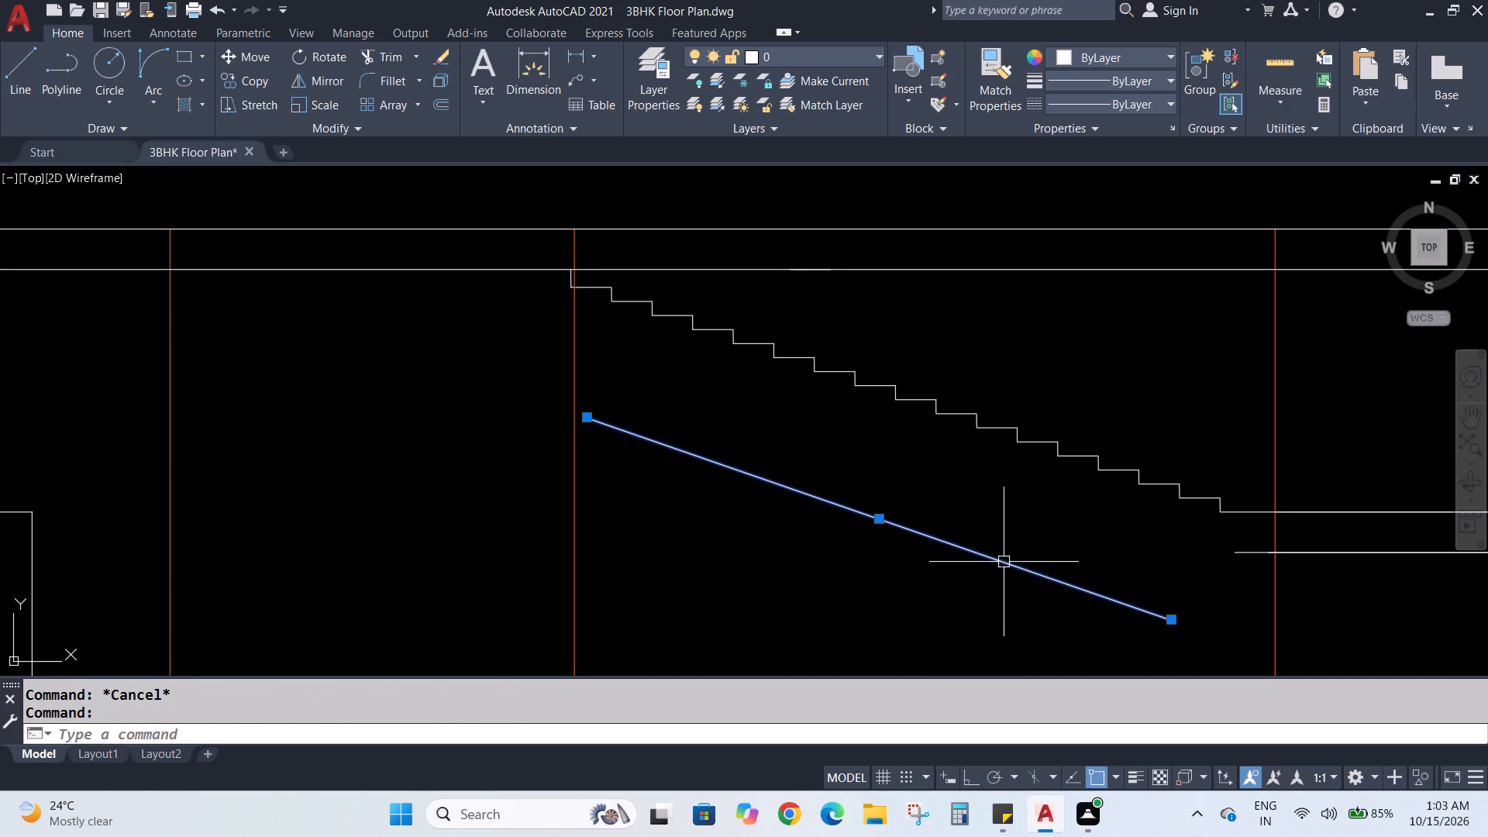
left_click(243, 59)
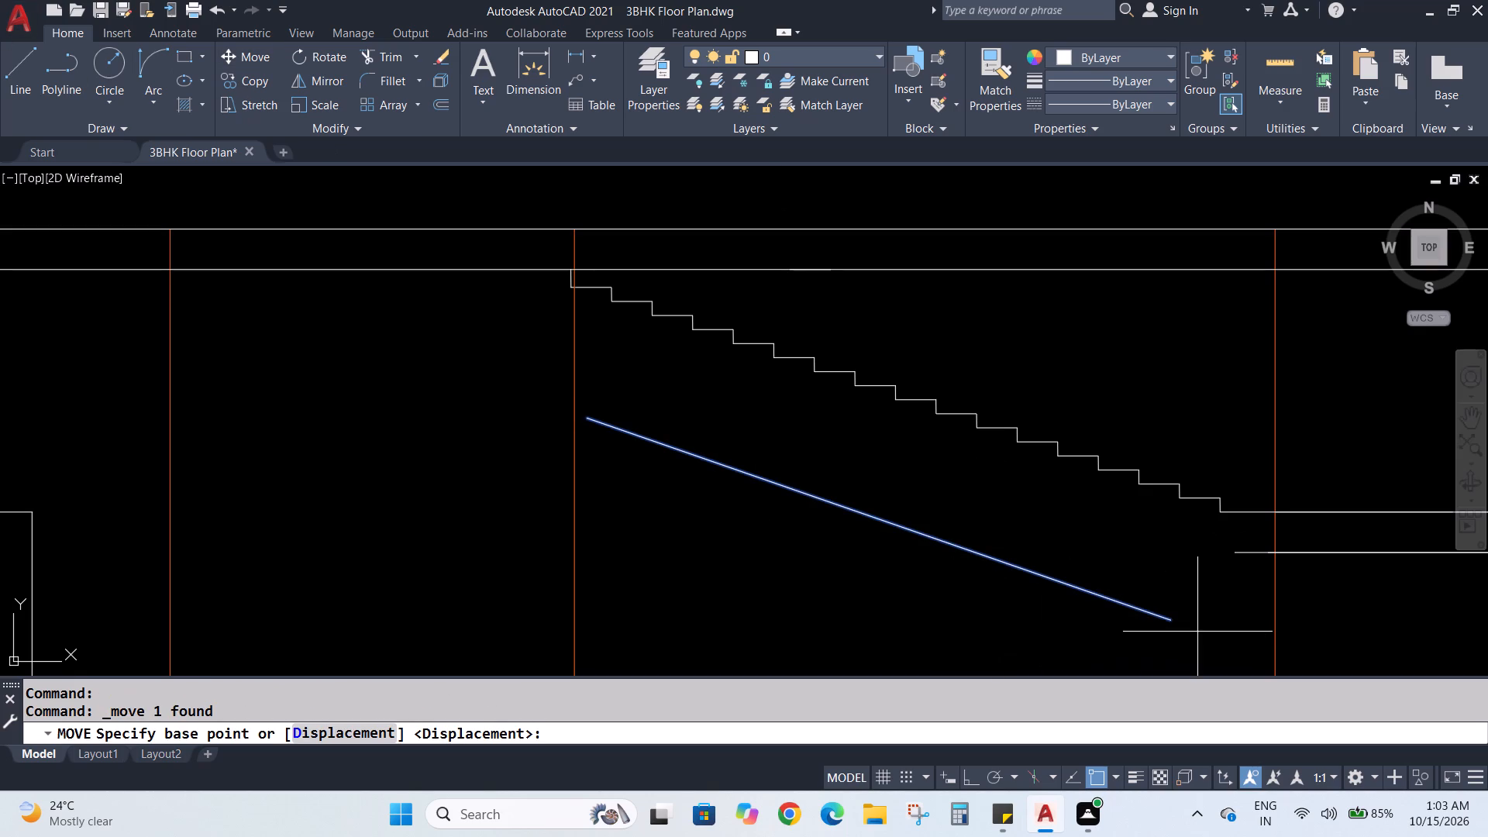
left_click(1173, 624)
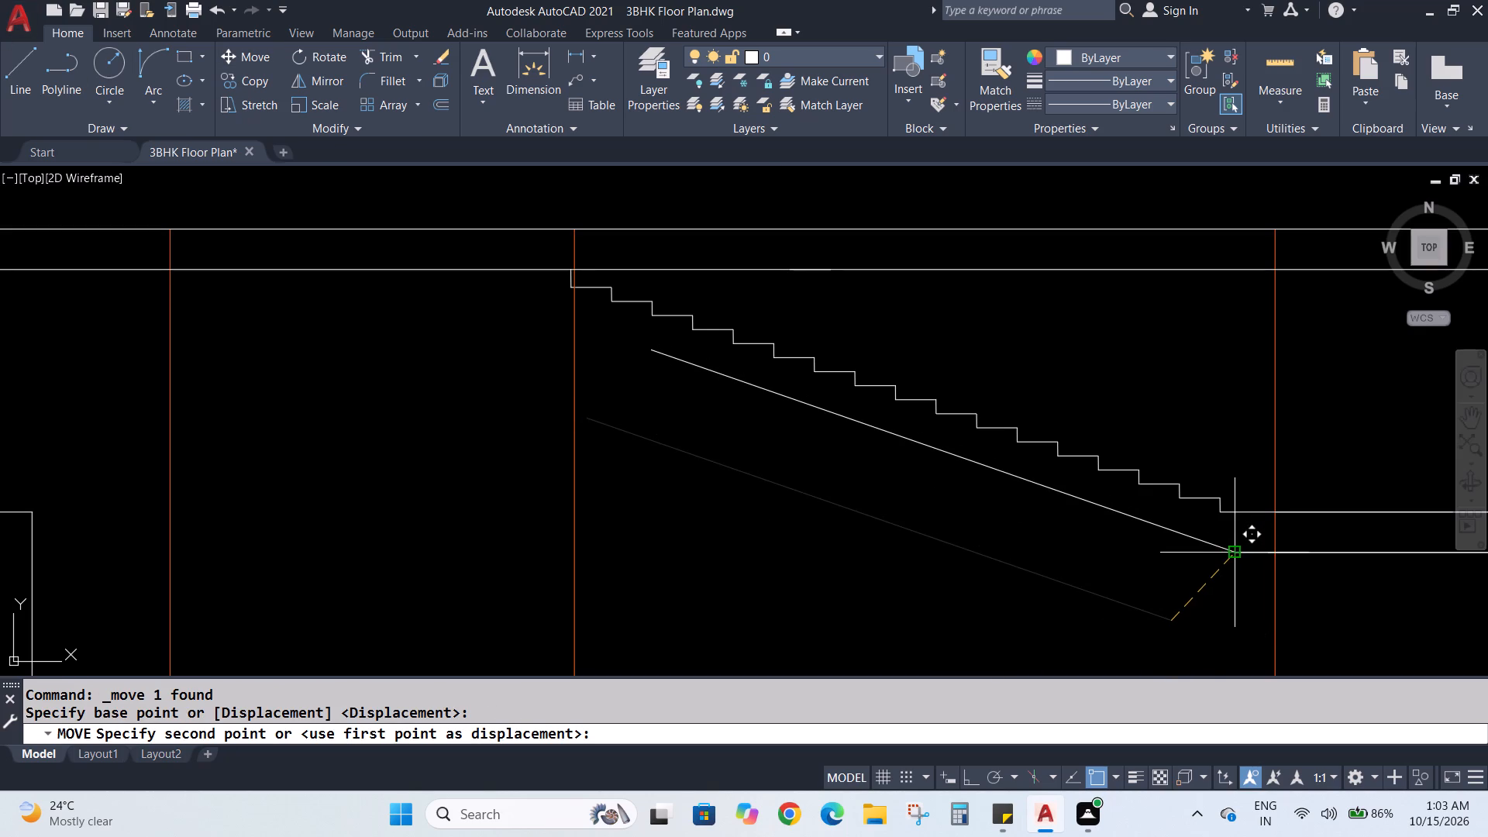
left_click(1238, 552)
key("Escape")
Extend the upper flight's sloping line past the stair bay's vertical line up to the underside of the roof slab.
type("ex")
key("Return")
left_click(817, 412)
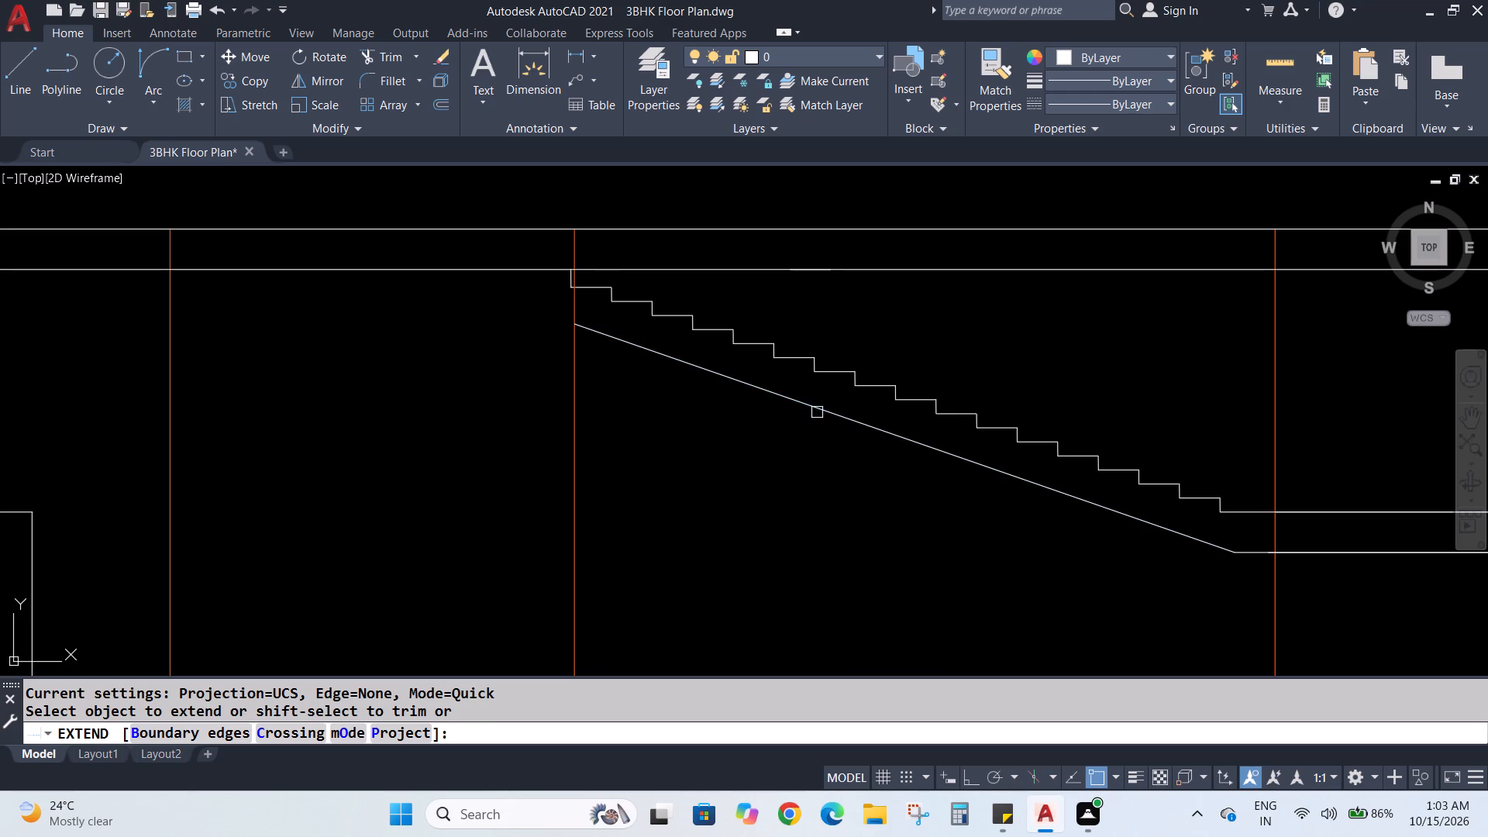
left_click(601, 339)
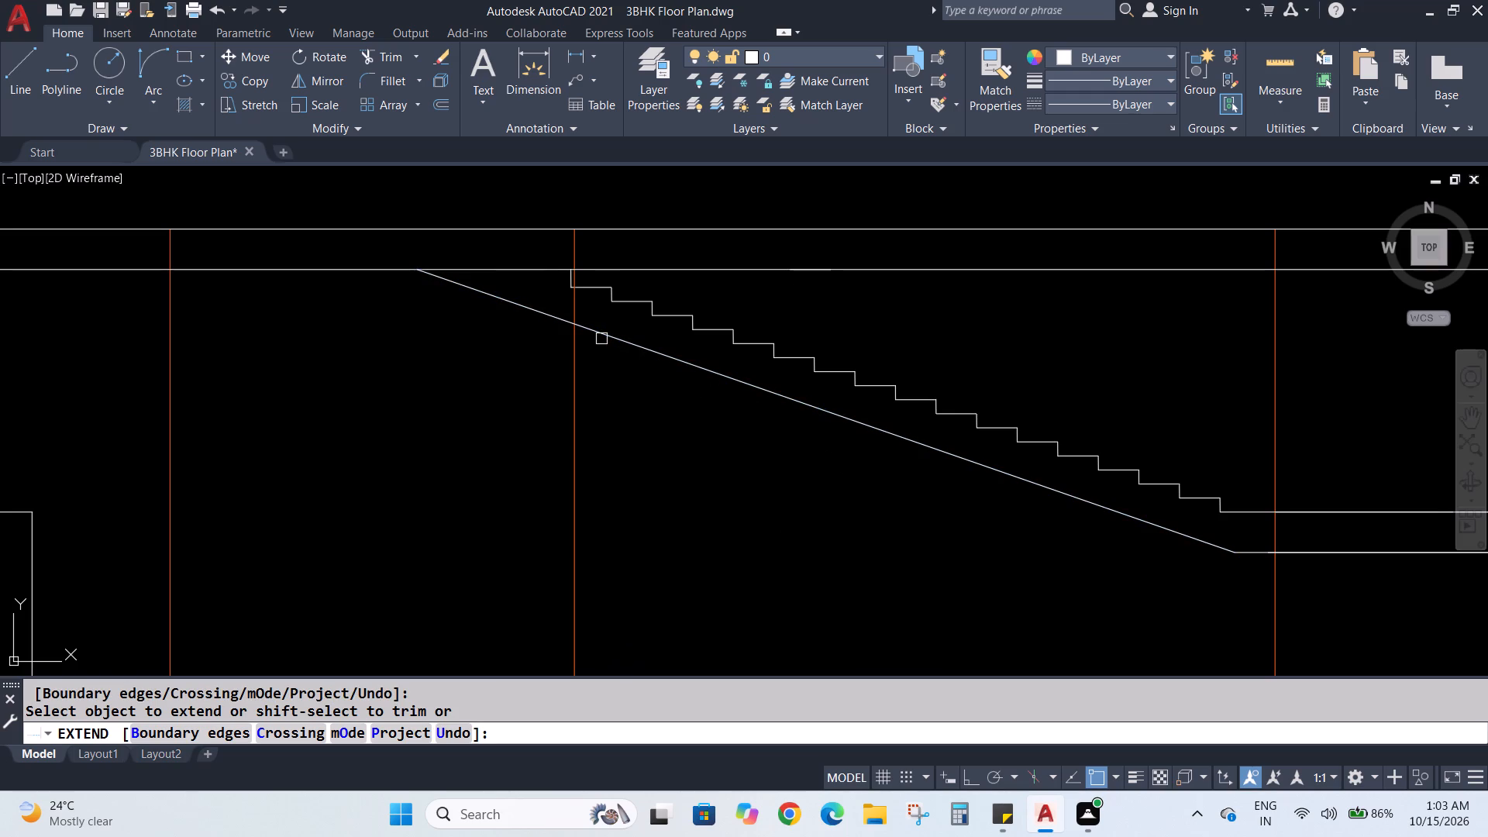
key("Escape")
scroll(835, 527, "down", 3)
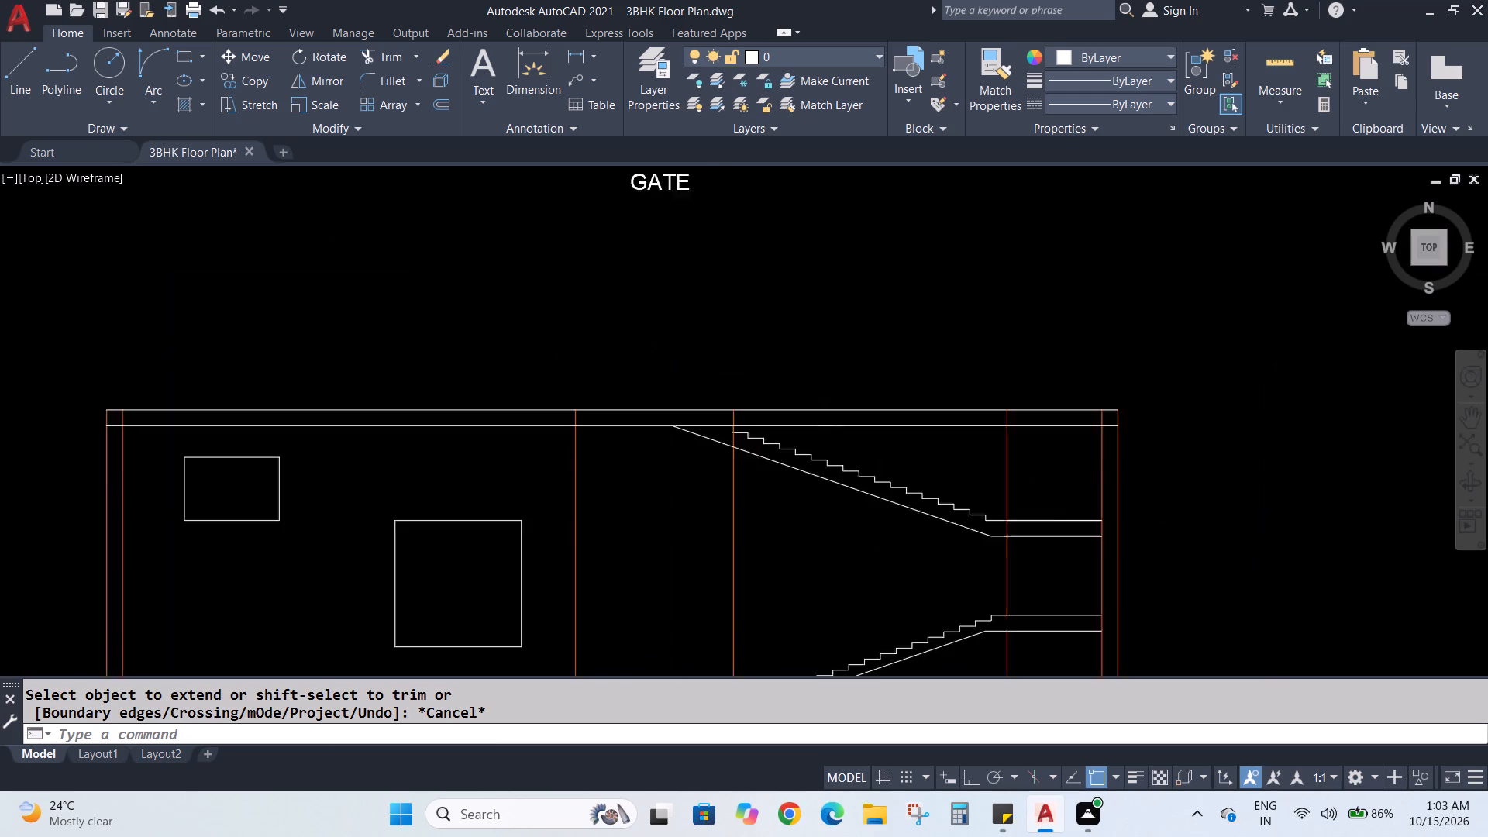
scroll(896, 614, "up", 1)
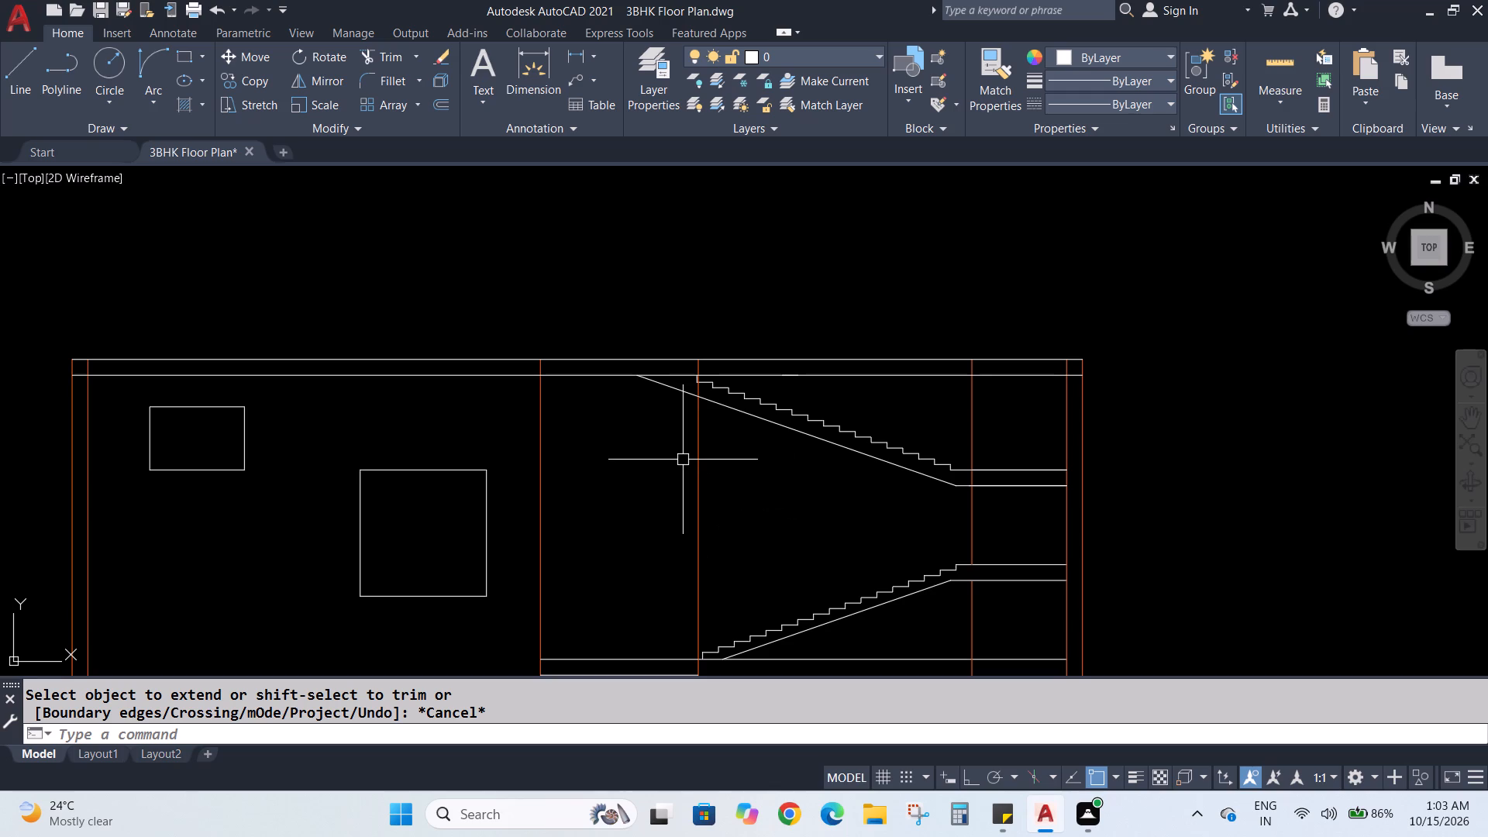
Trim the part of the upper sloping line that lies beyond the stair bay's vertical line.
type("tr")
key("Return")
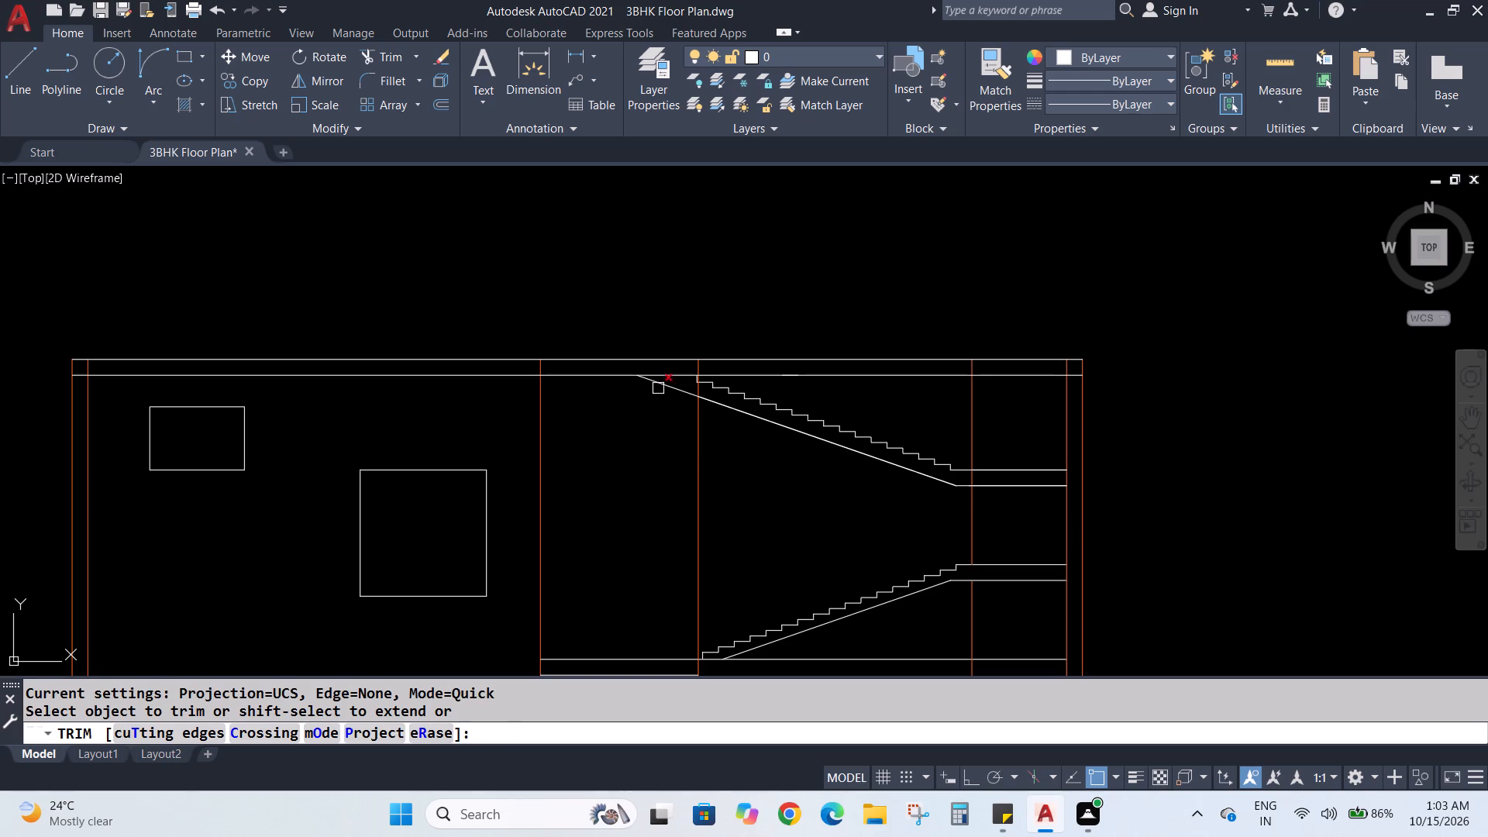
left_click(658, 388)
scroll(687, 467, "down", 1)
key("Escape")
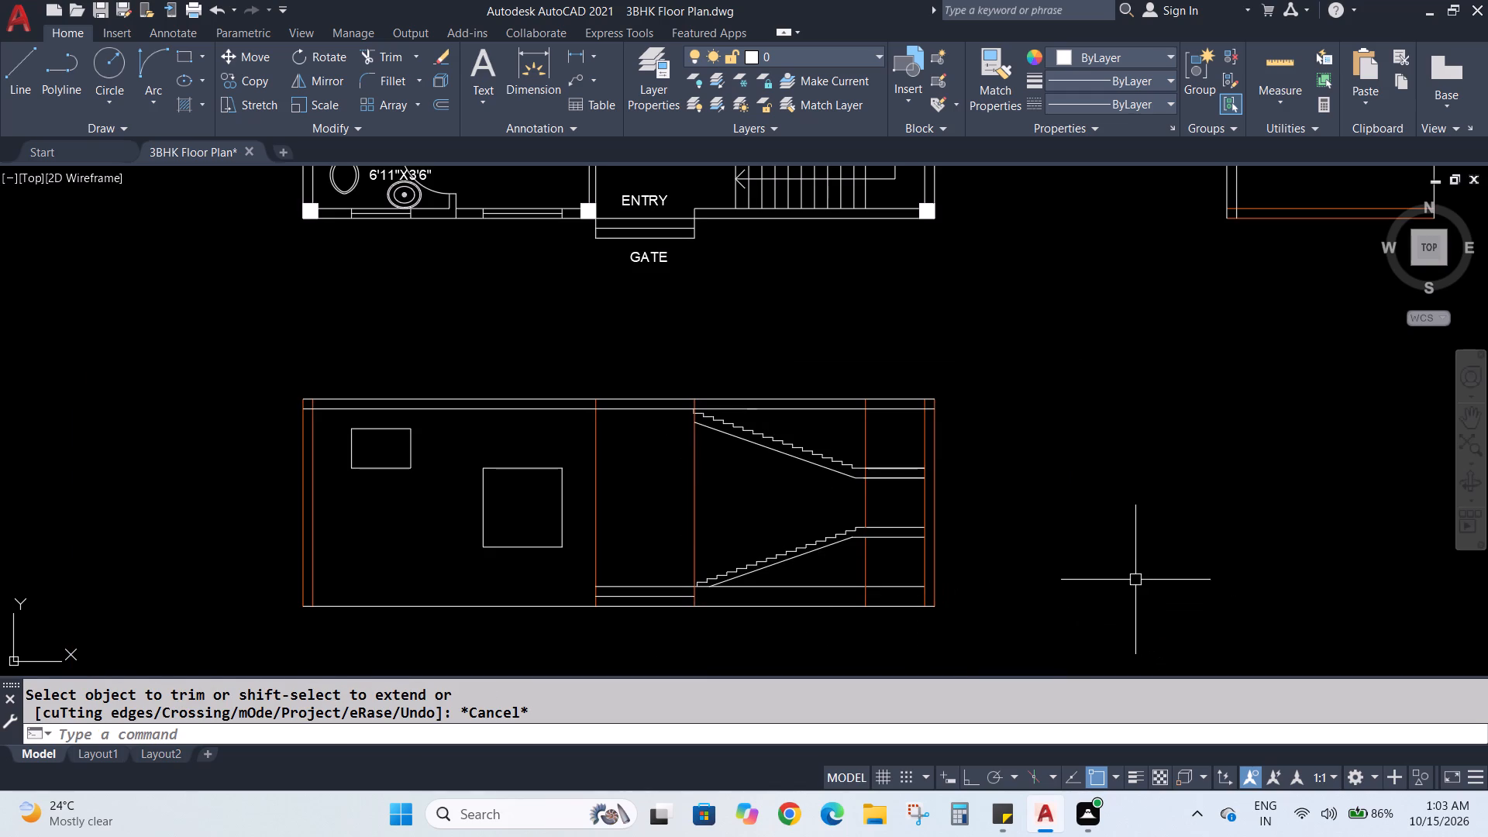
Examine the finished staircase in the front elevation against the floor plan and the side elevation.
scroll(1132, 583, "up", 1)
middle_click_drag(1104, 586, 1175, 580)
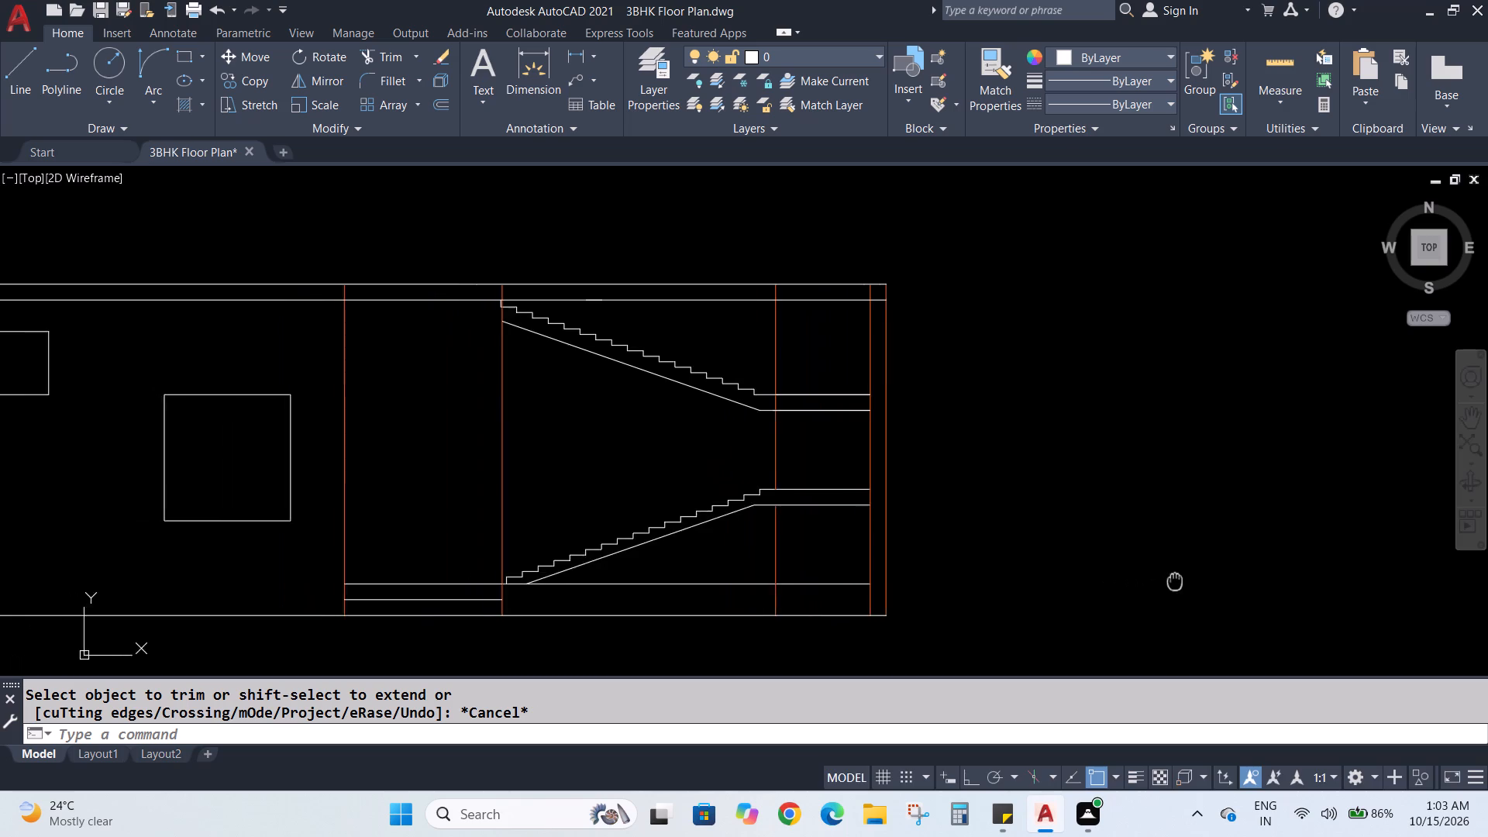
middle_click_drag(1175, 580, 1219, 577)
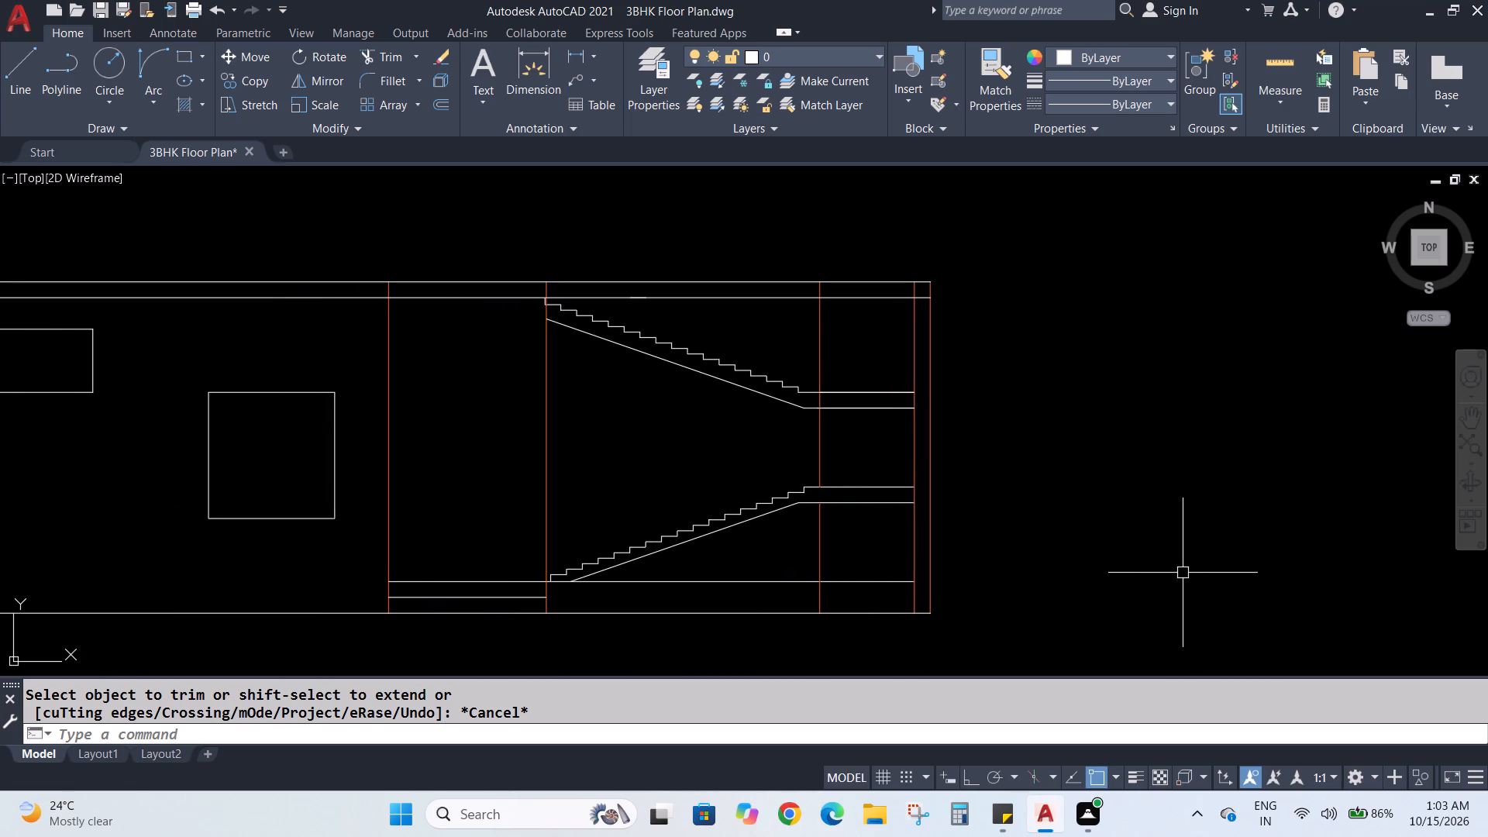
scroll(1050, 508, "down", 2)
middle_click_drag(1131, 529, 1066, 687)
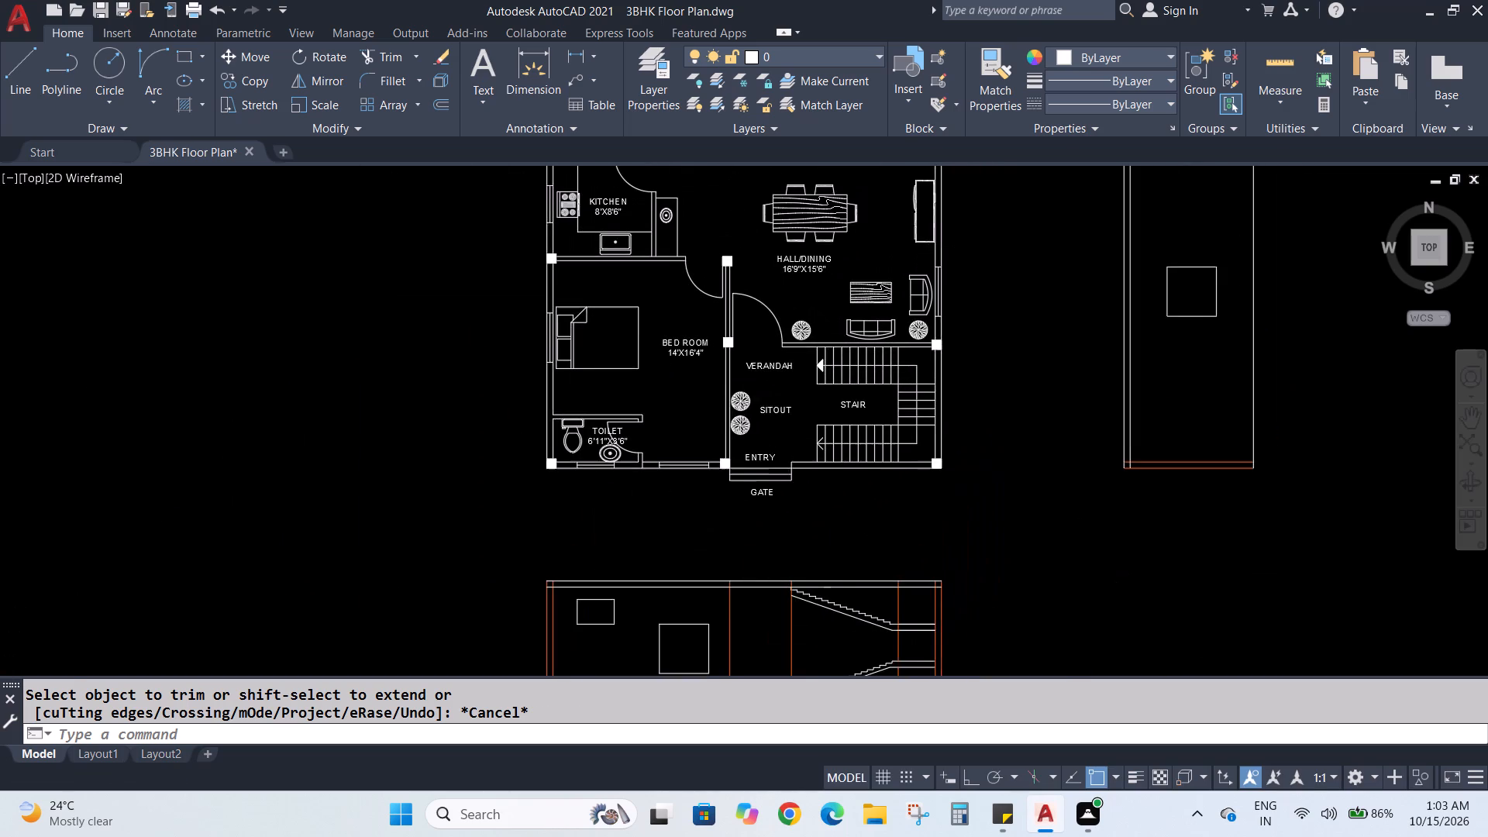
middle_click_drag(1066, 687, 1059, 661)
scroll(1004, 513, "down", 3)
scroll(1004, 515, "up", 1)
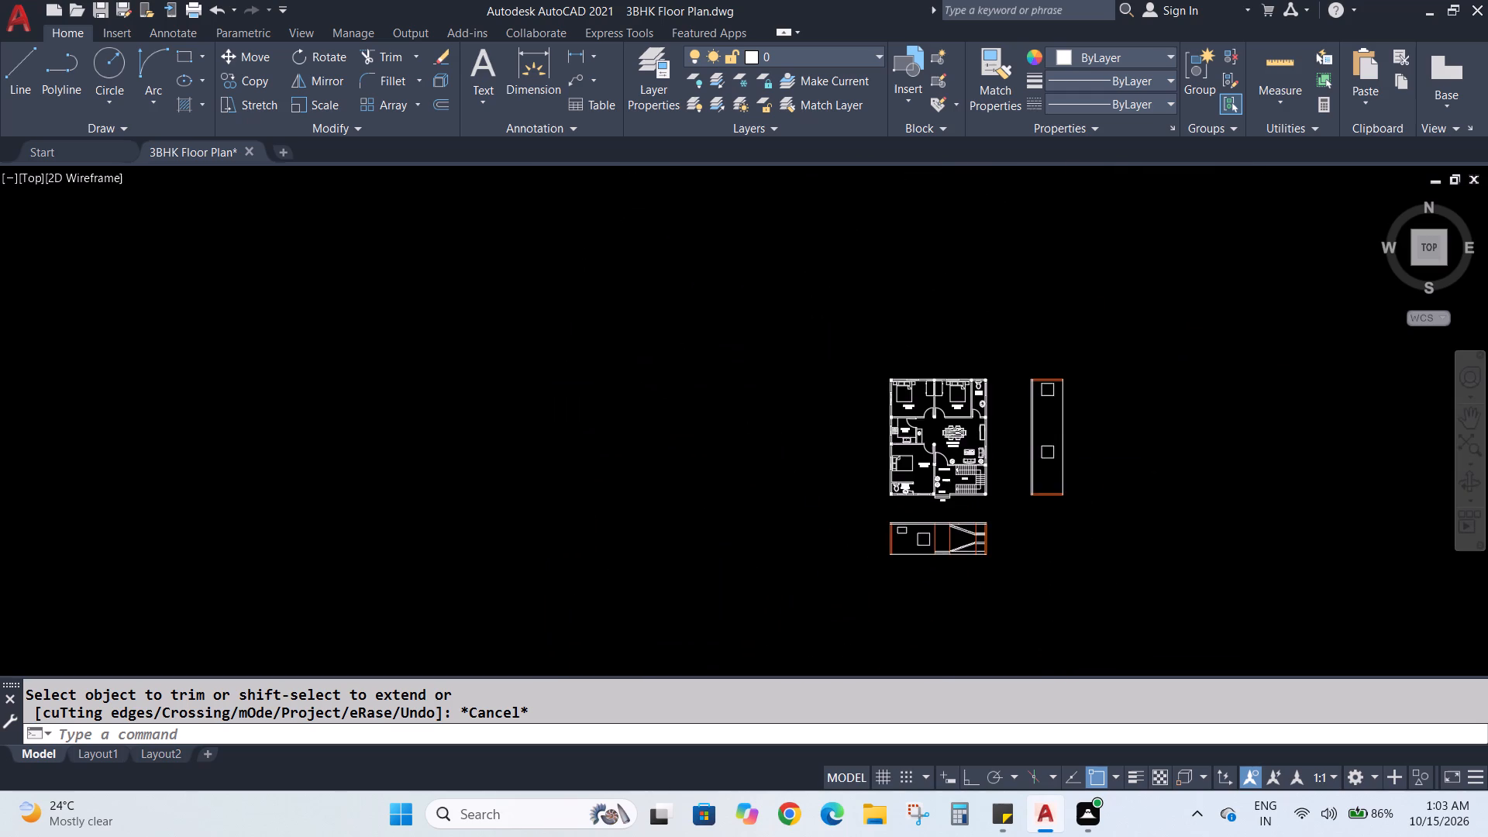
scroll(983, 518, "up", 1)
middle_click_drag(1023, 534, 863, 563)
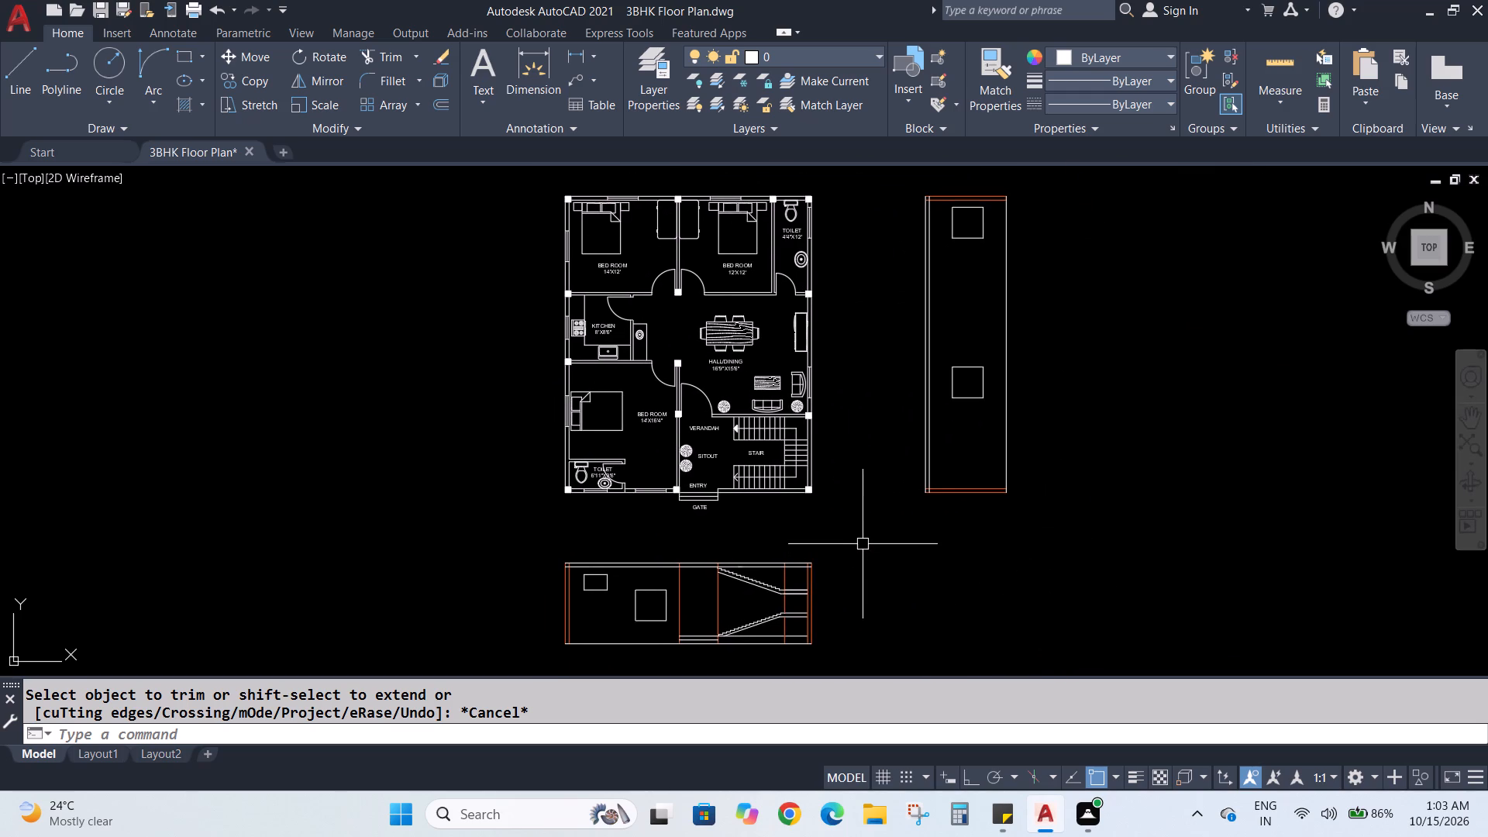
scroll(864, 536, "down", 1)
scroll(864, 536, "up", 1)
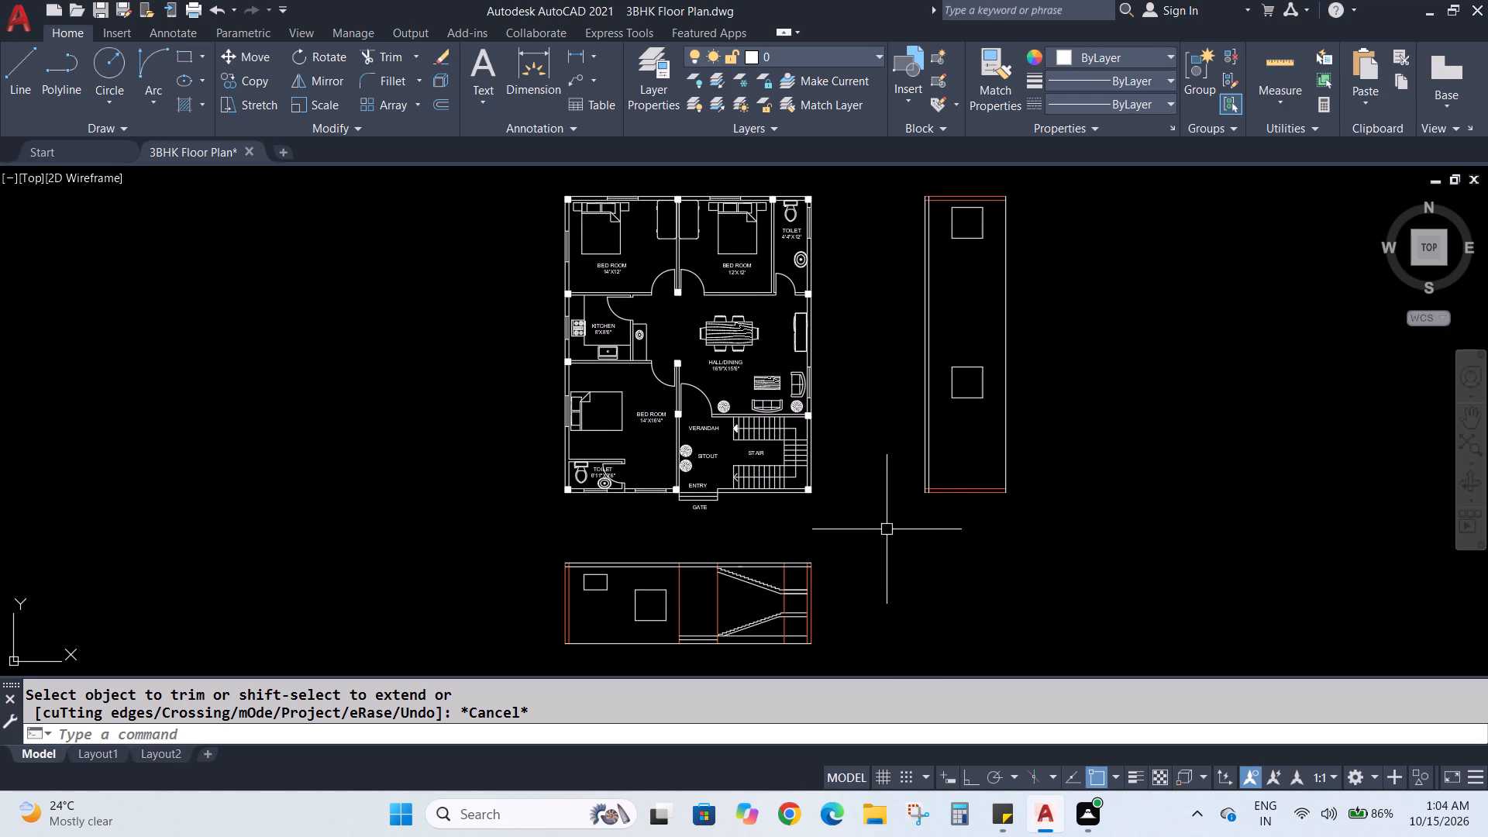
middle_click_drag(908, 555, 915, 495)
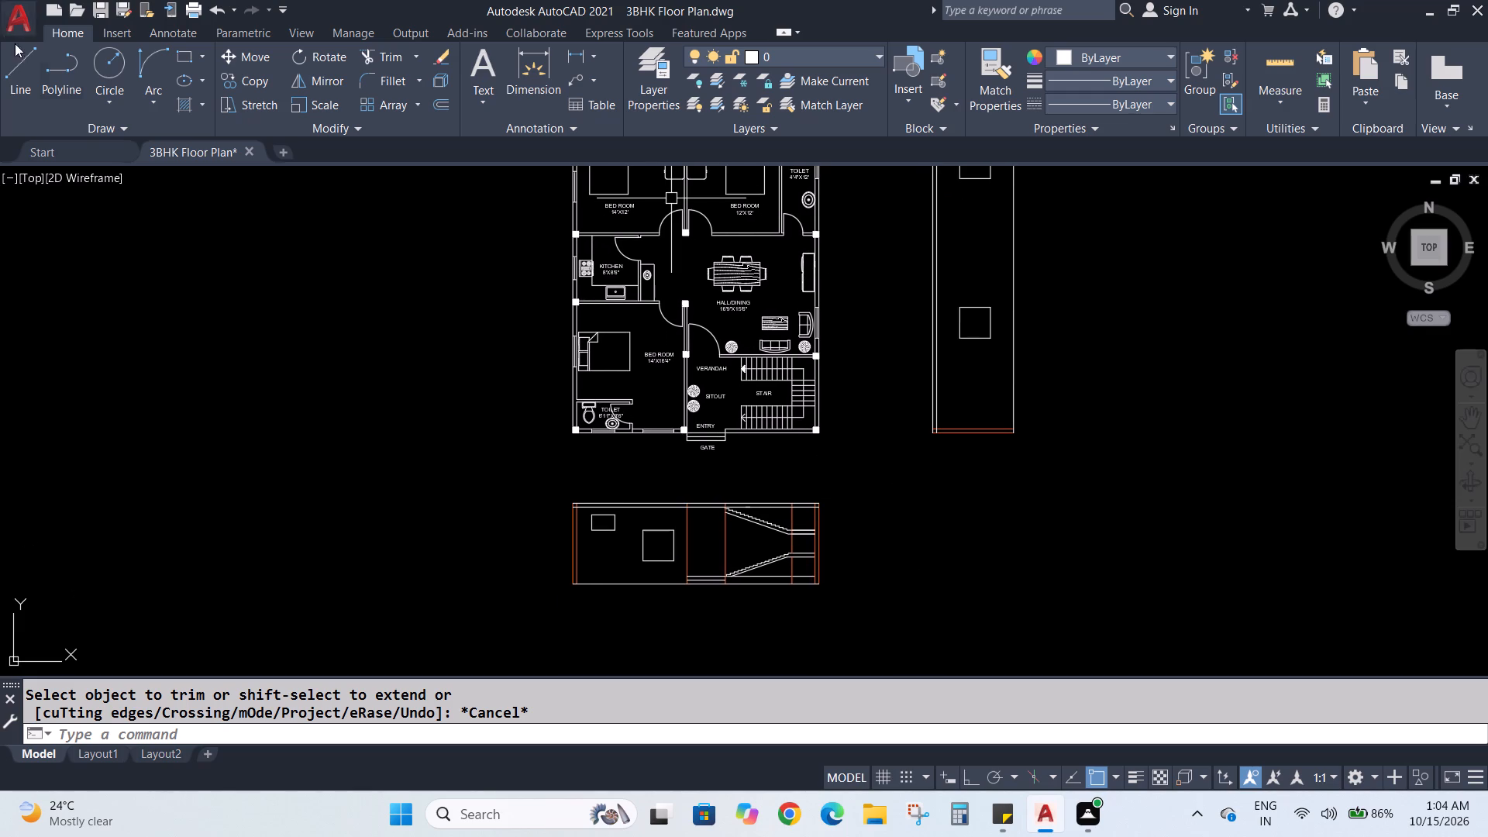
Save the 3BHK Floor Plan drawing.
left_click(99, 4)
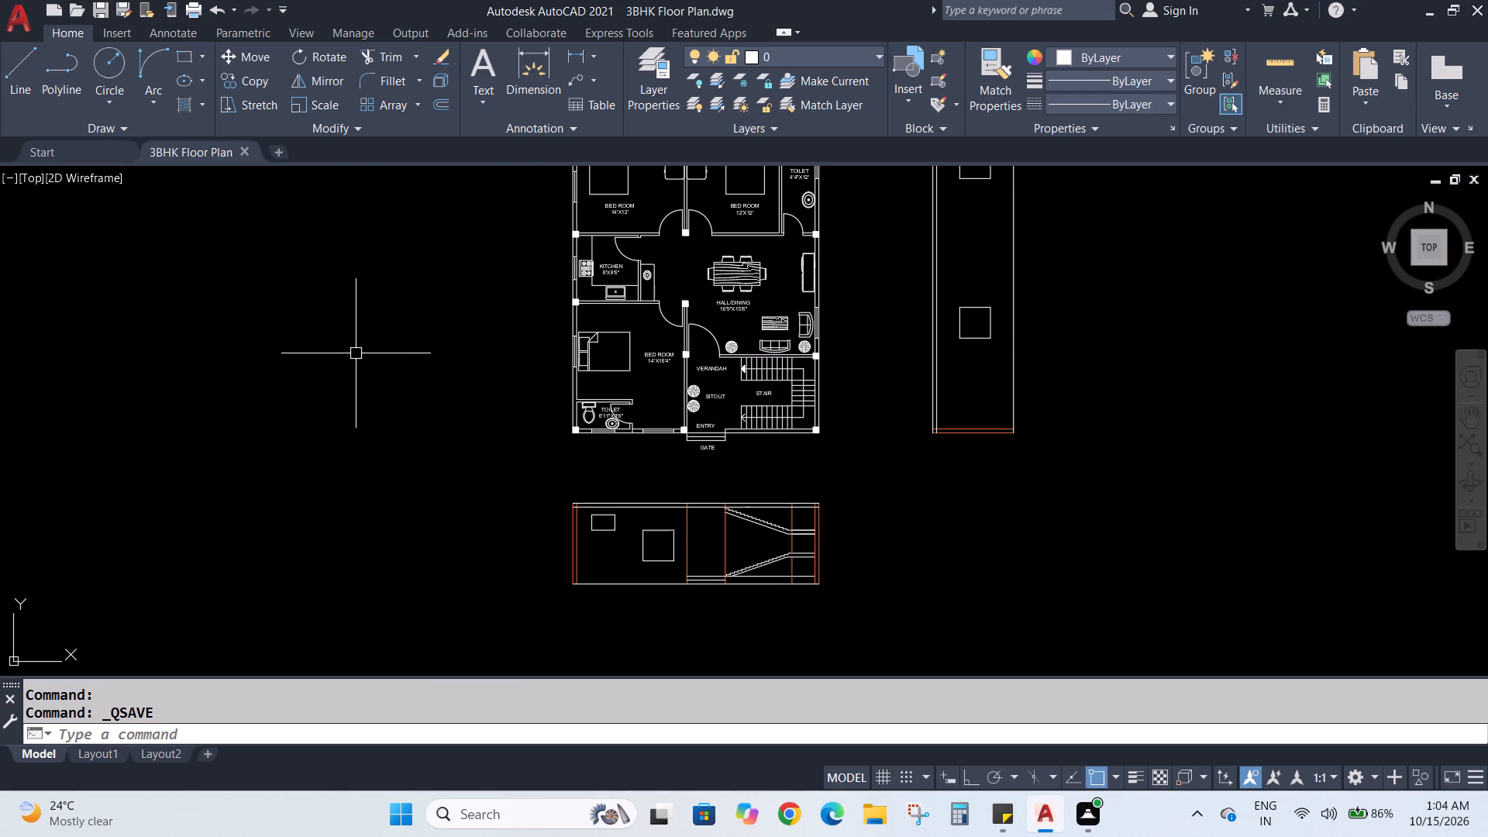
Insert the Shrub - elevation block from DesignCenter's Landscaping.dwg into the empty space beside the side elevation, and close DesignCenter.
type("dc")
key("Return")
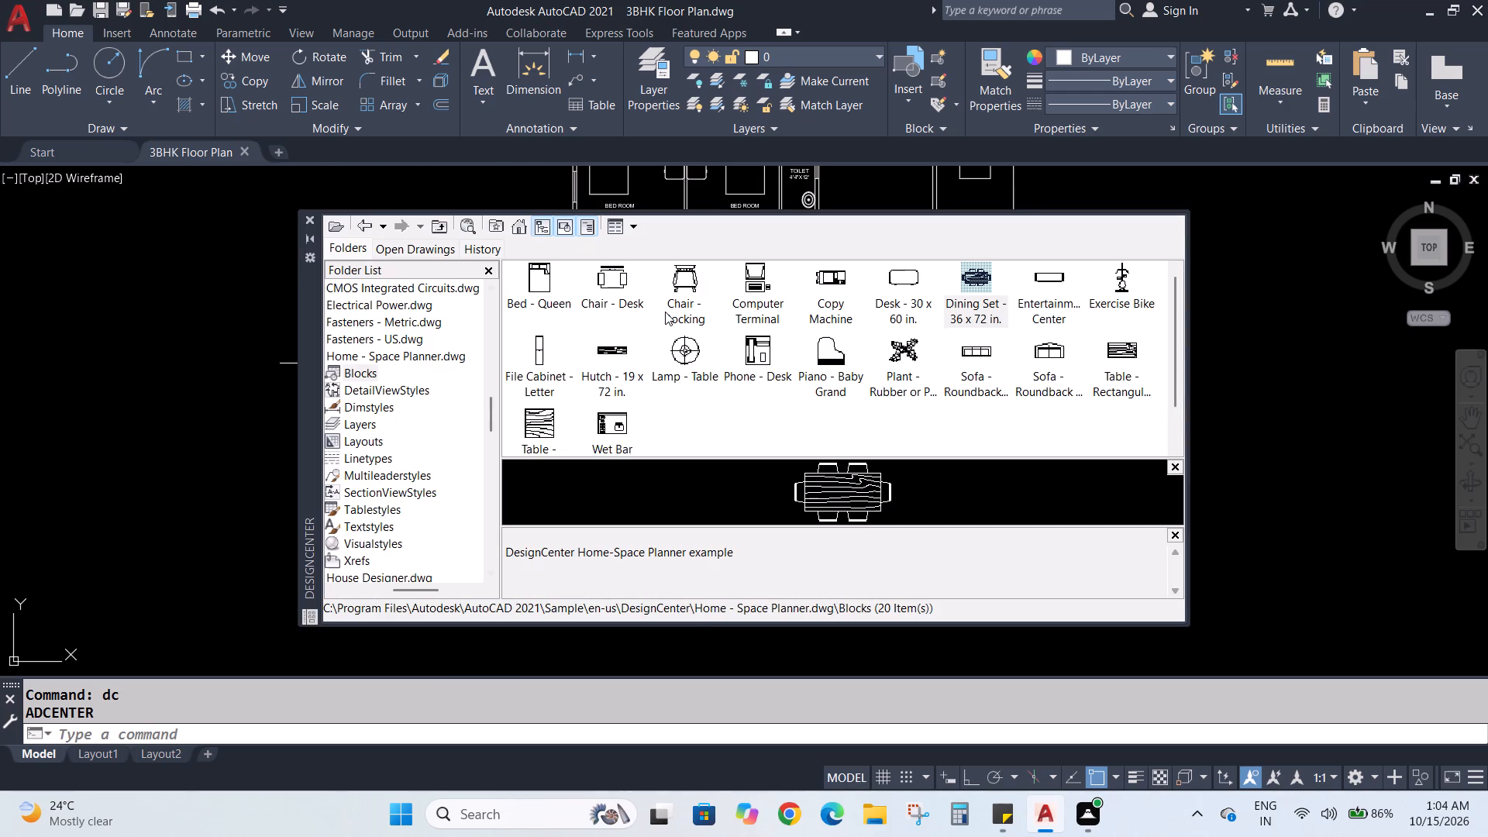
left_click(370, 222)
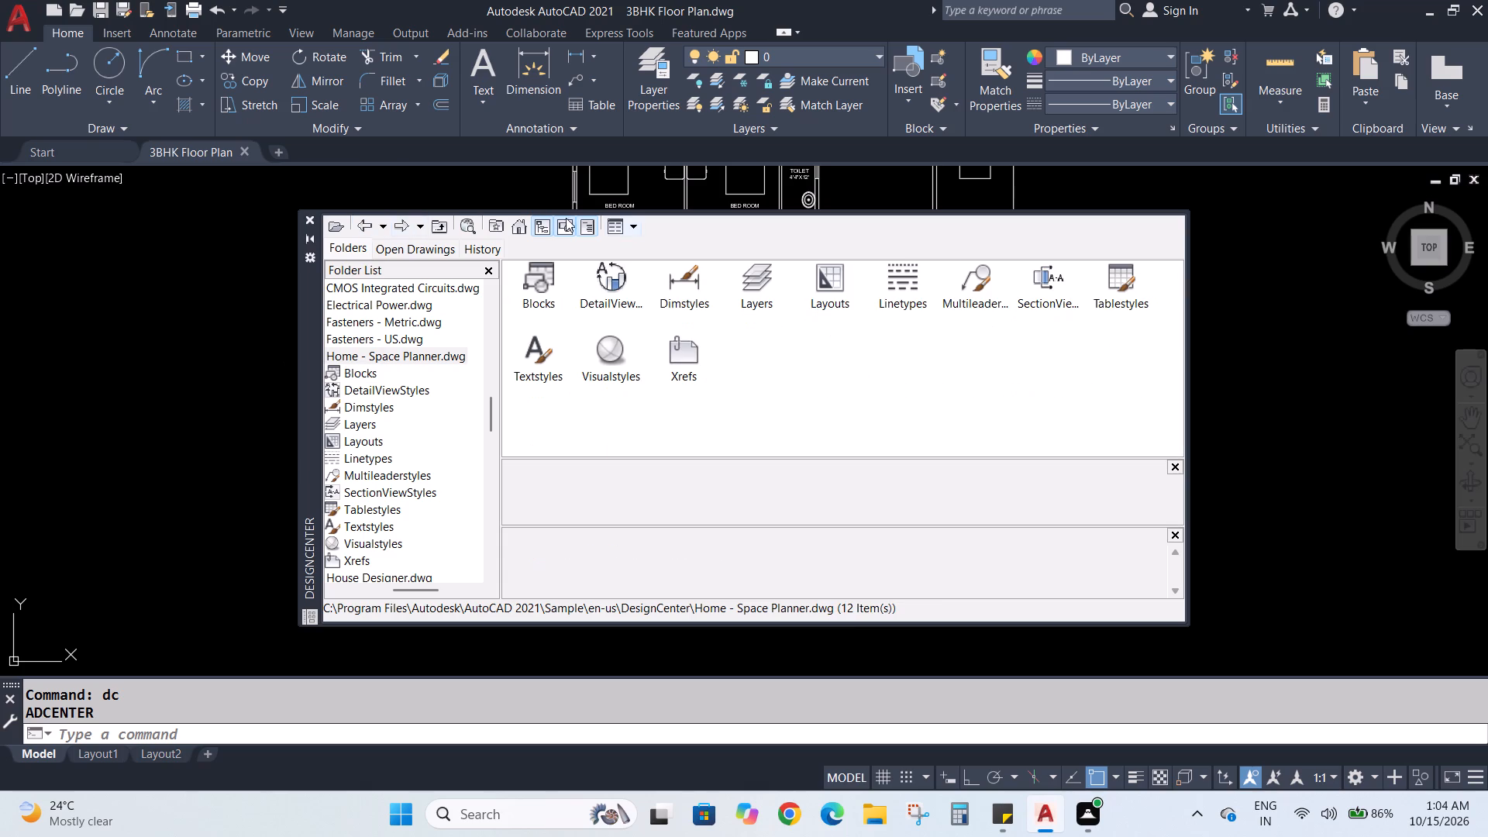
left_click(376, 217)
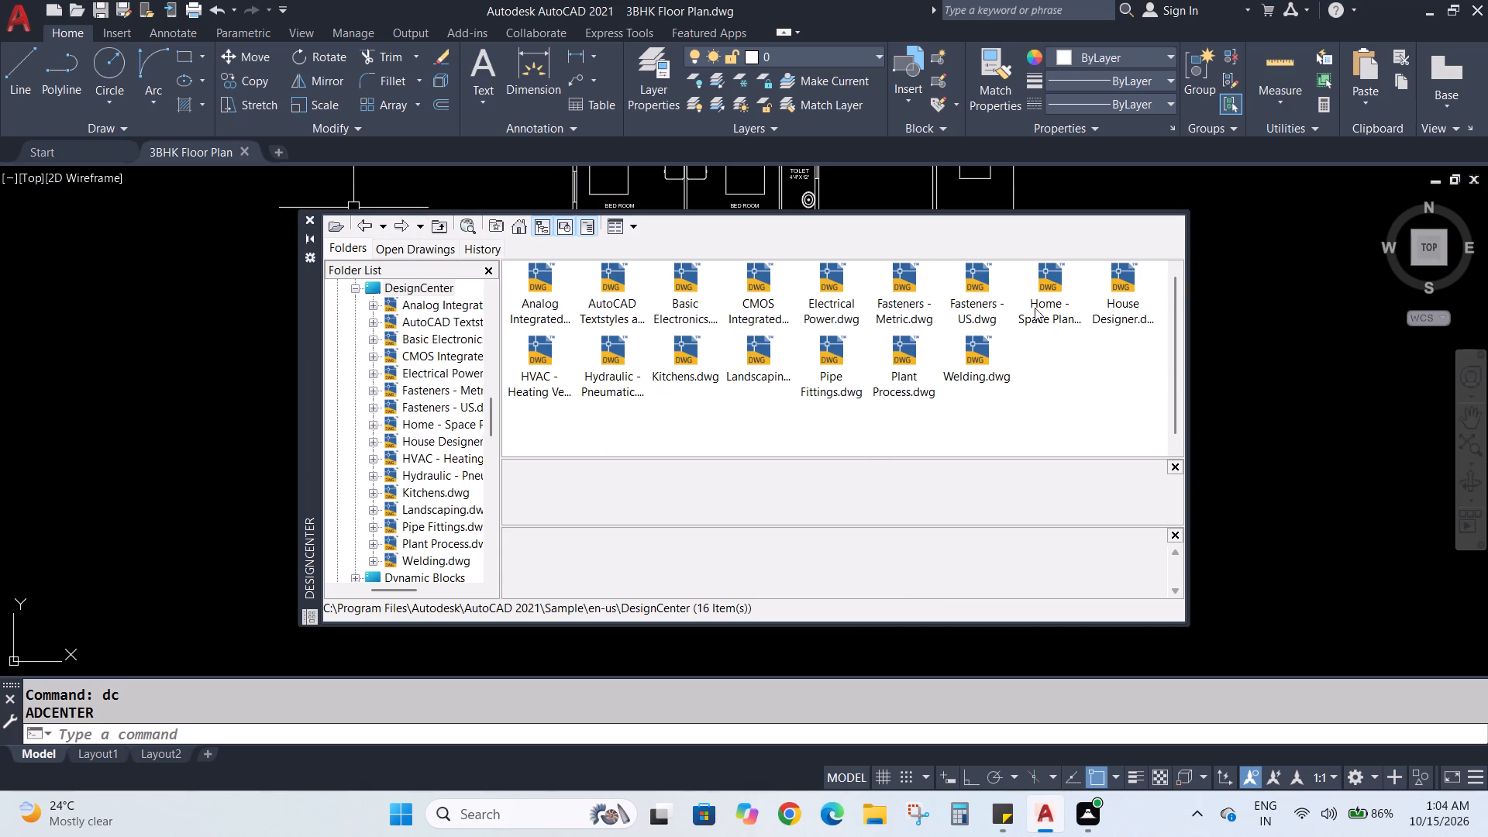
double_click(1125, 308)
double_click(549, 289)
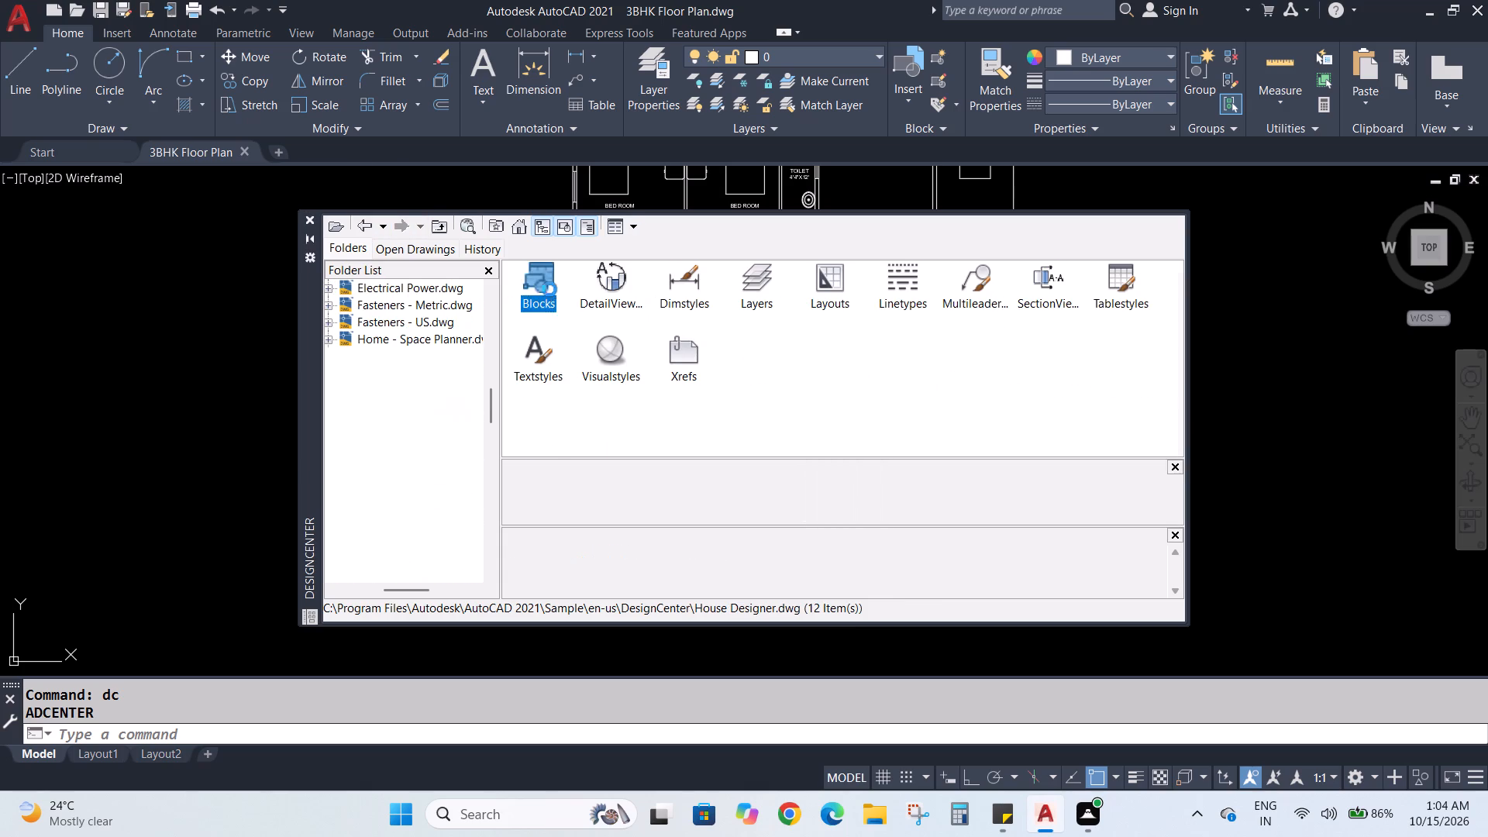
double_click(359, 227)
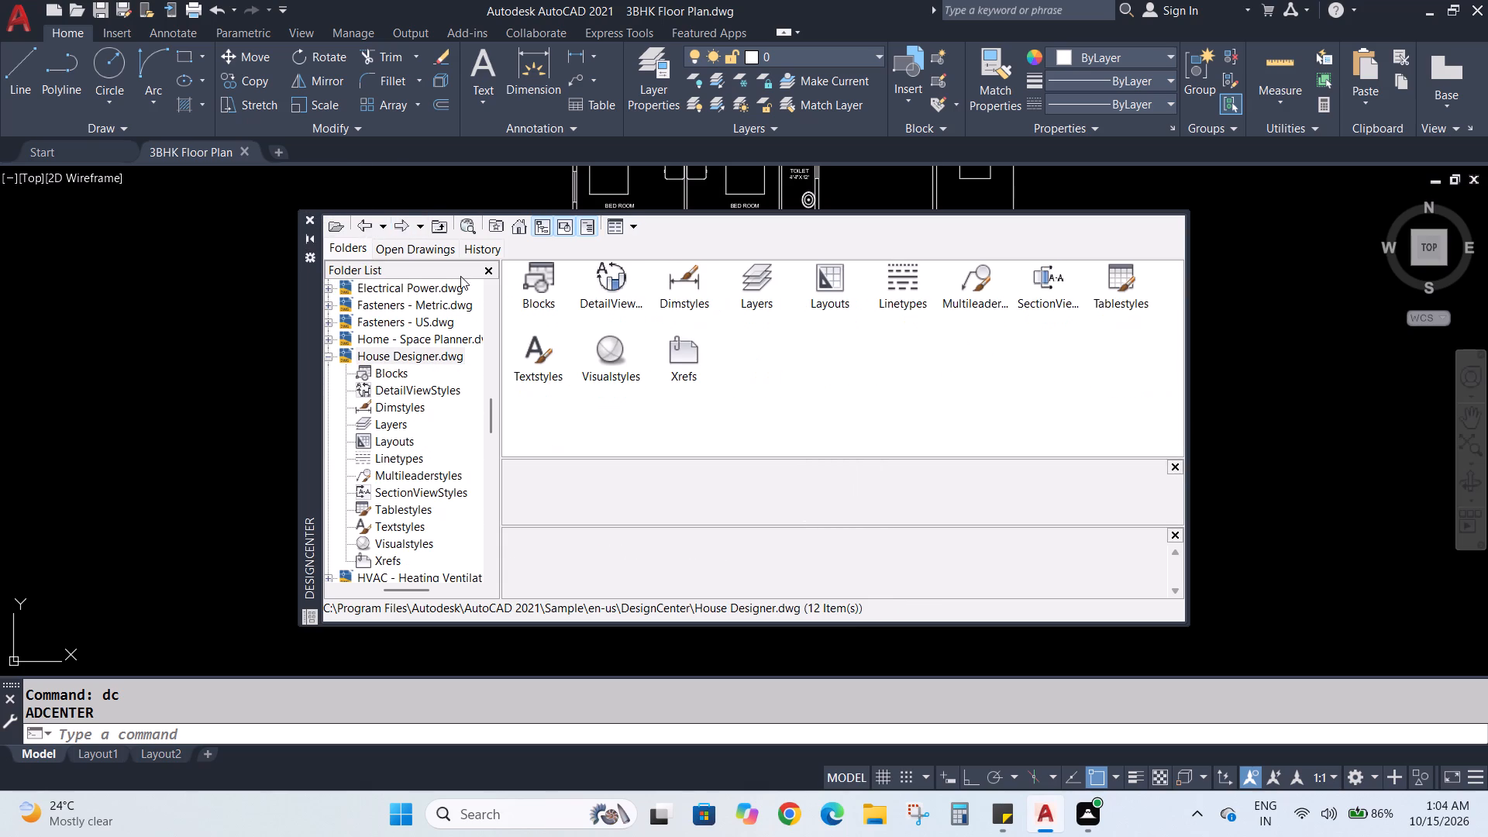
left_click(367, 229)
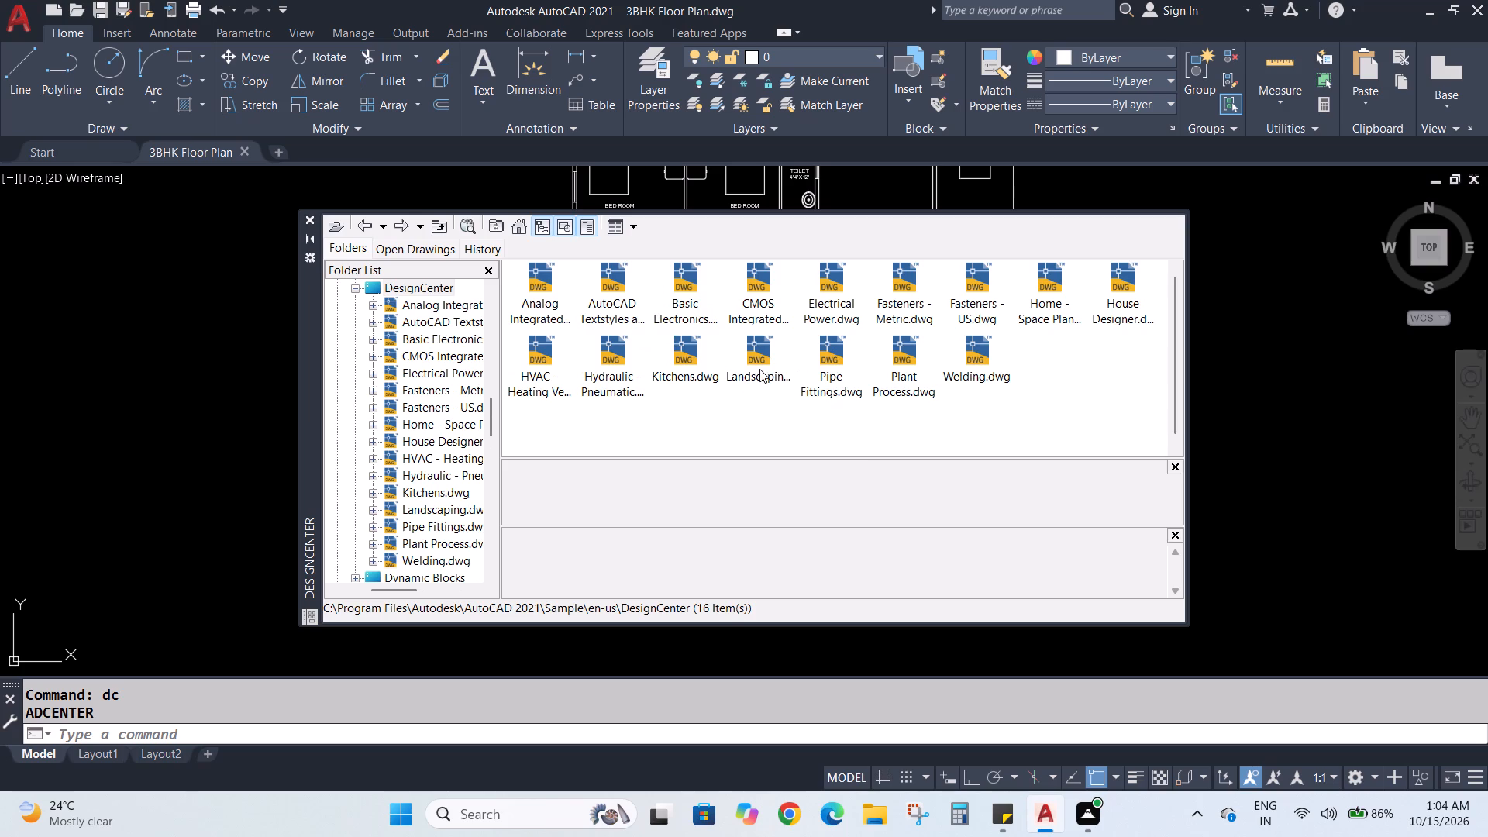
double_click(759, 369)
double_click(551, 300)
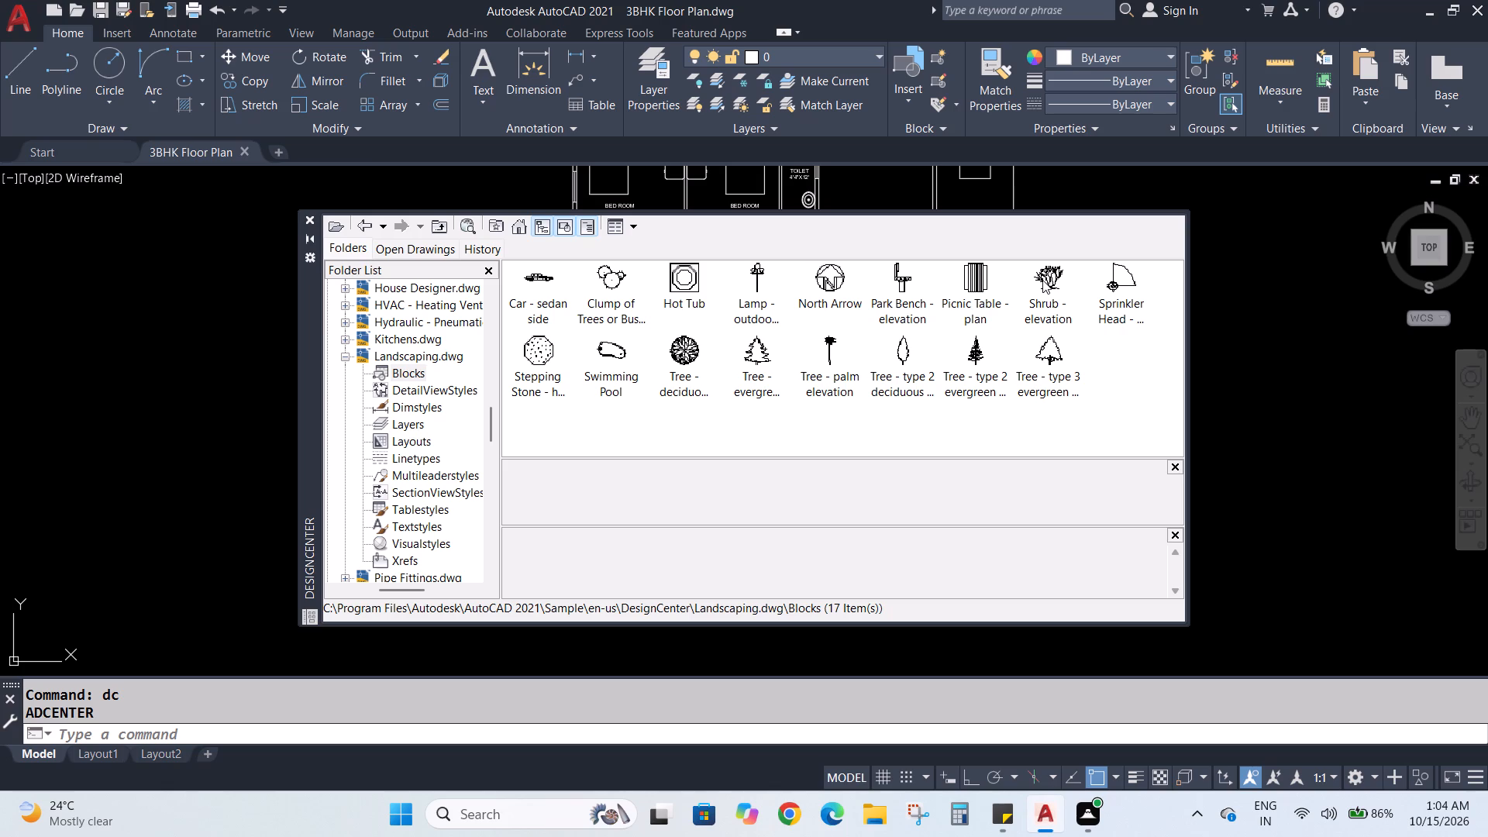
left_click_drag(1042, 280, 1236, 332)
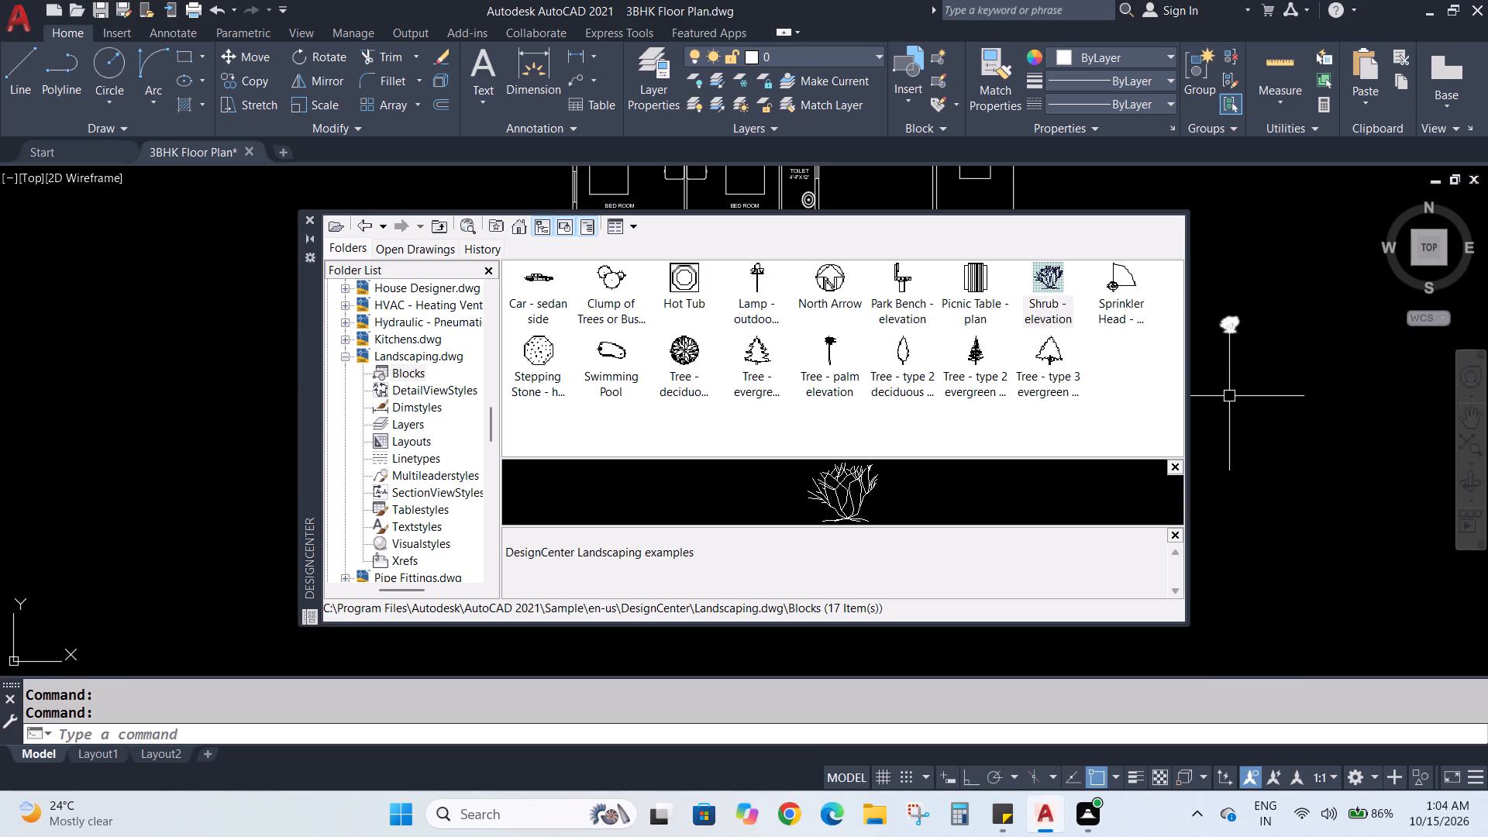
key("Escape")
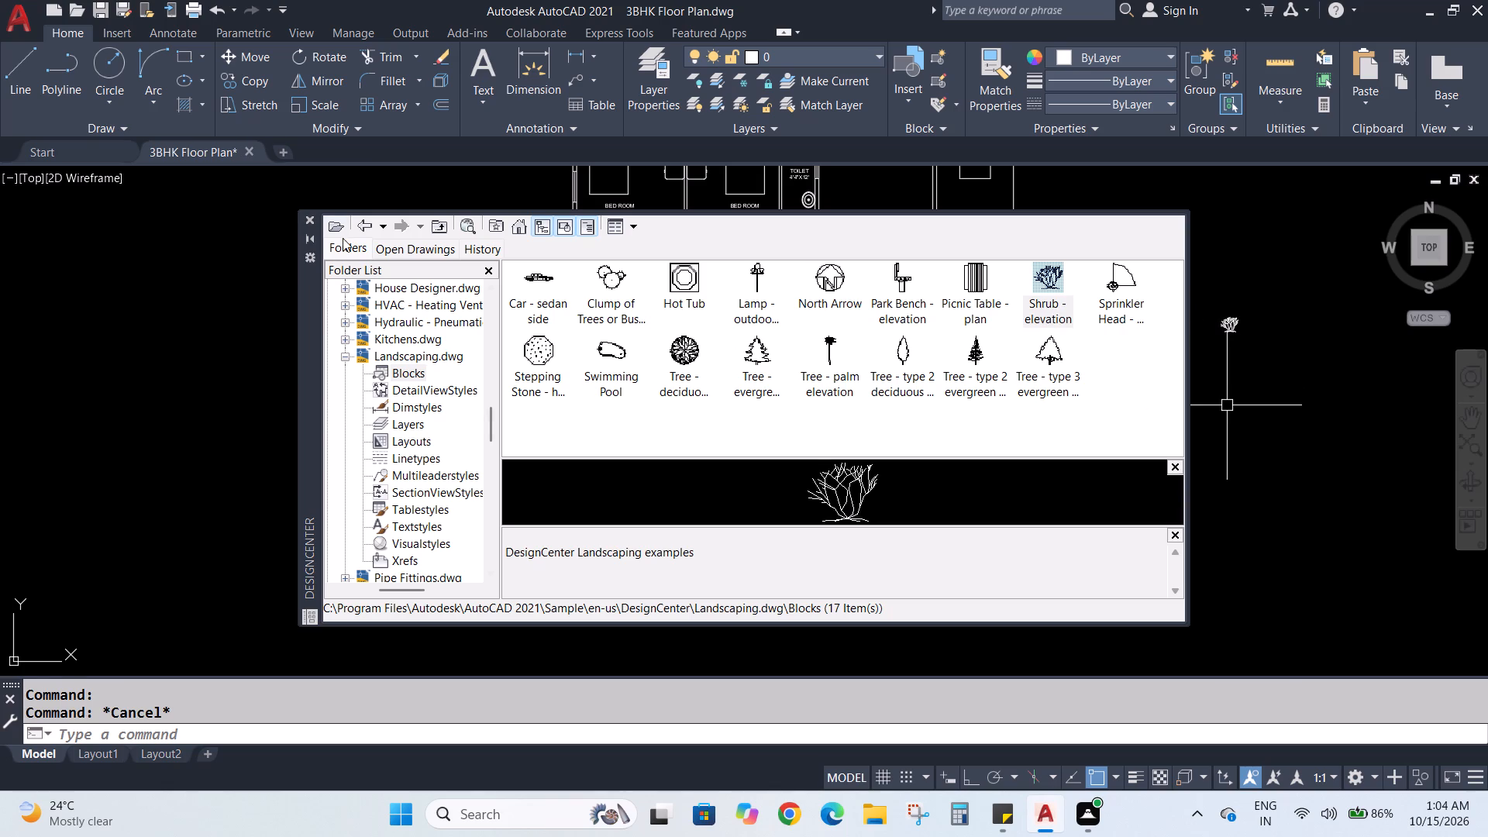
left_click(313, 214)
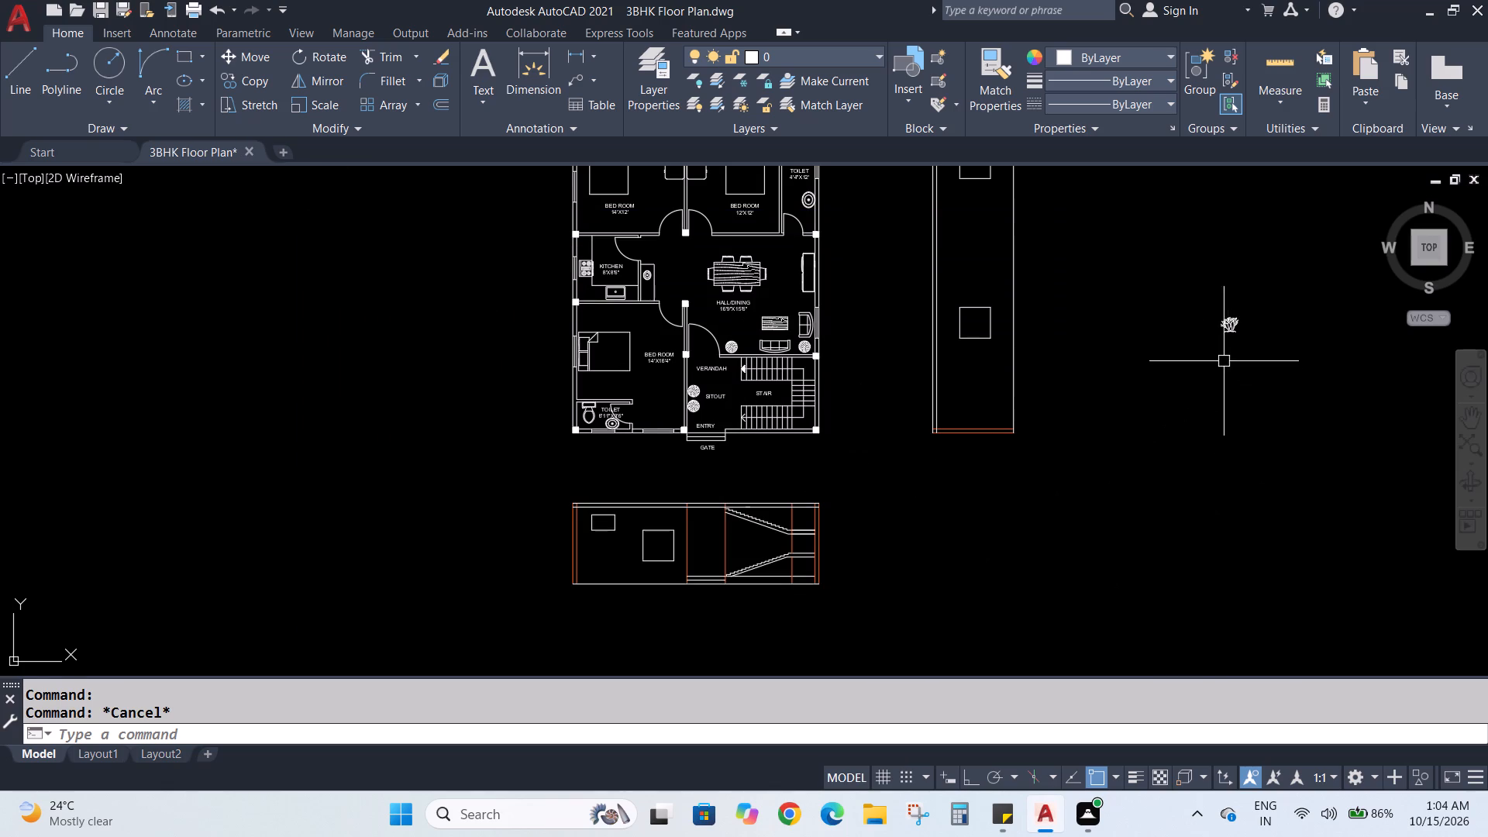
Move the shrub block into the front elevation's entry bay, between the large window and the staircase.
left_click(1230, 325)
left_click(257, 50)
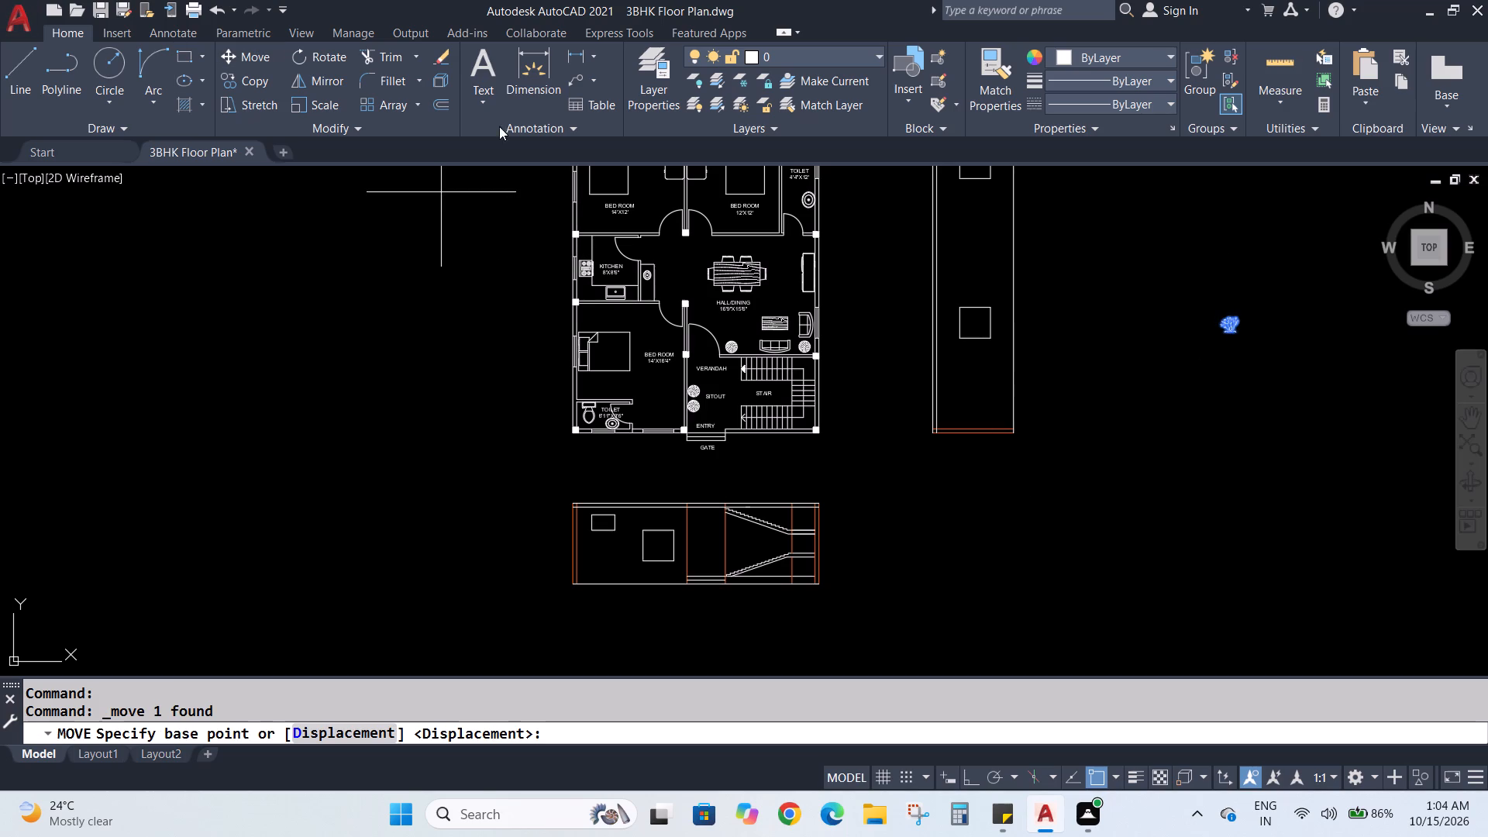
left_click(1235, 329)
scroll(700, 561, "up", 4)
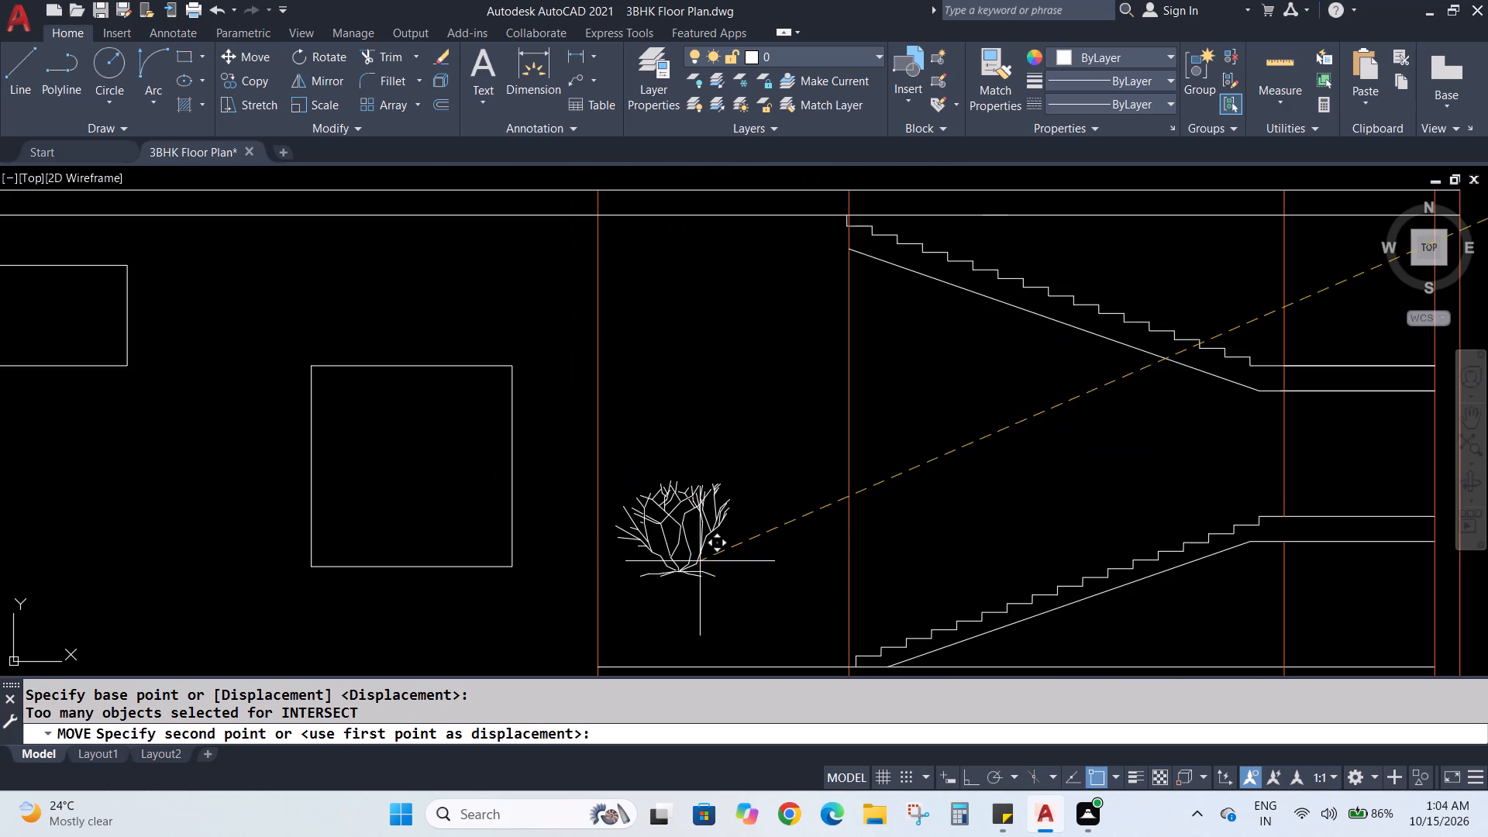
scroll(711, 596, "down", 3)
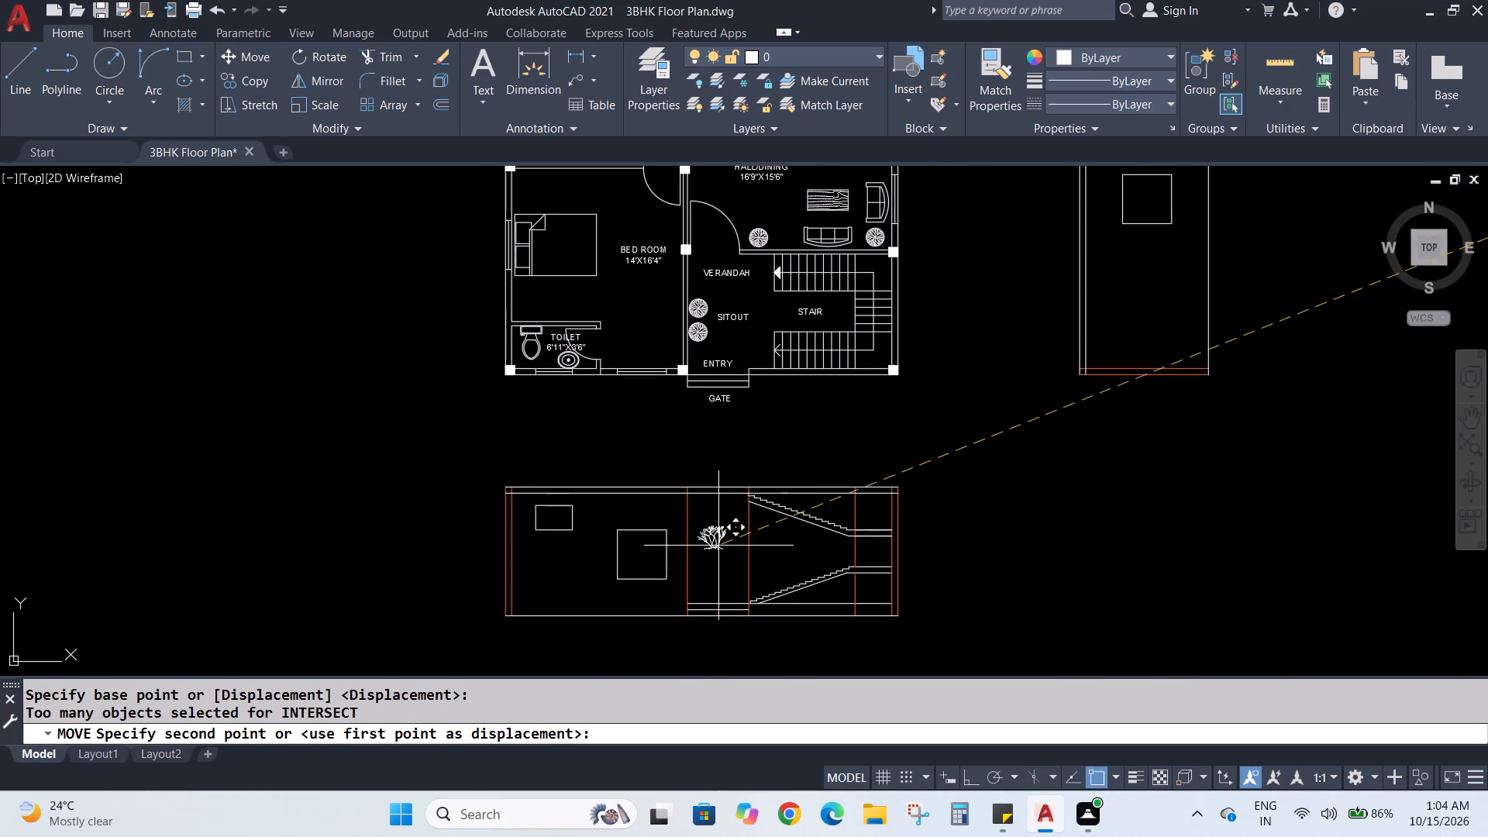
scroll(701, 580, "up", 4)
left_click(753, 592)
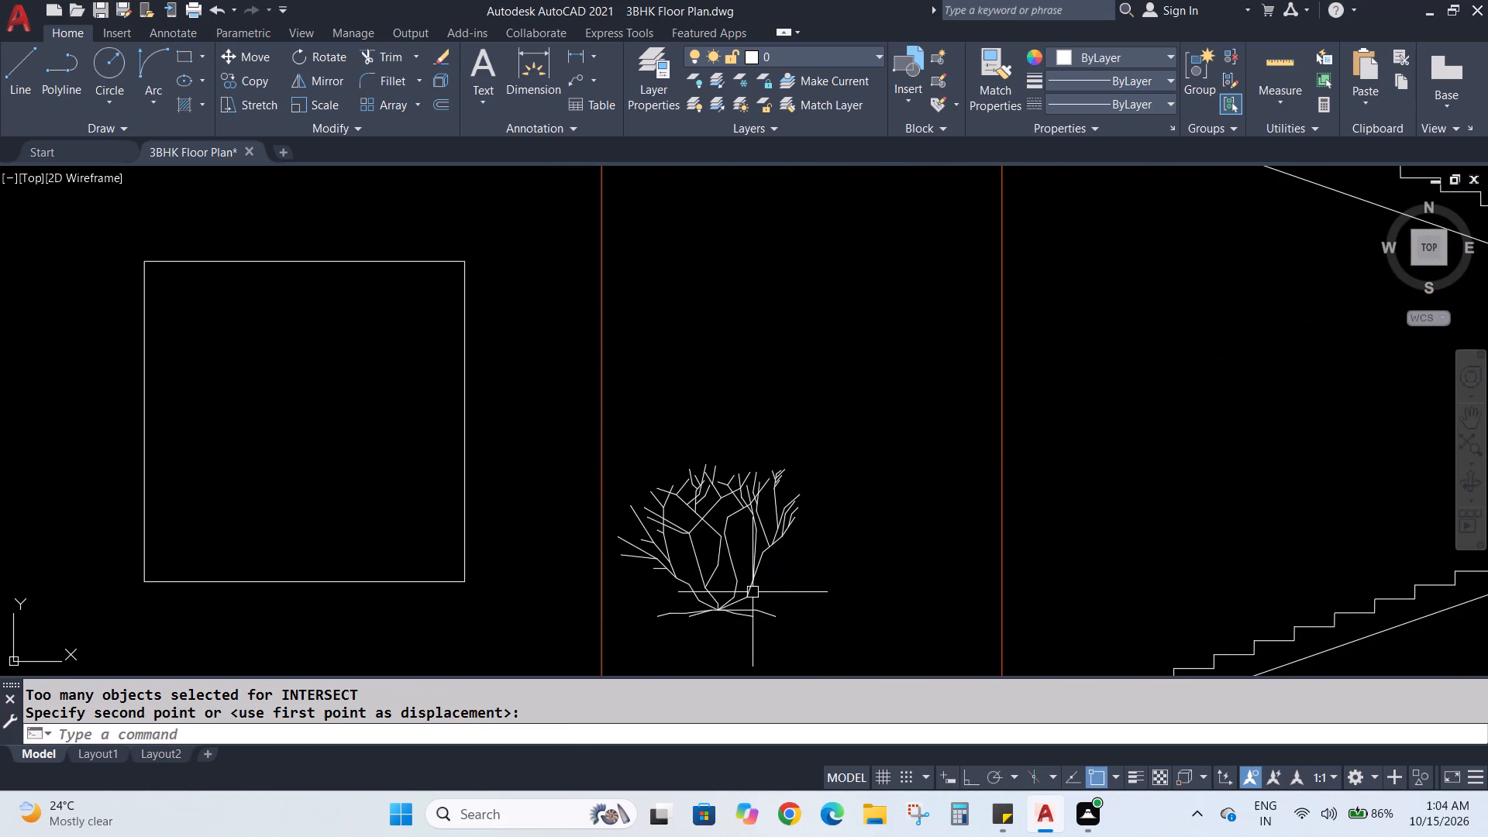
Move the shrub block down by its trunk base so it stands just above the entry floor line in the front elevation.
scroll(753, 594, "down", 4)
scroll(742, 663, "up", 3)
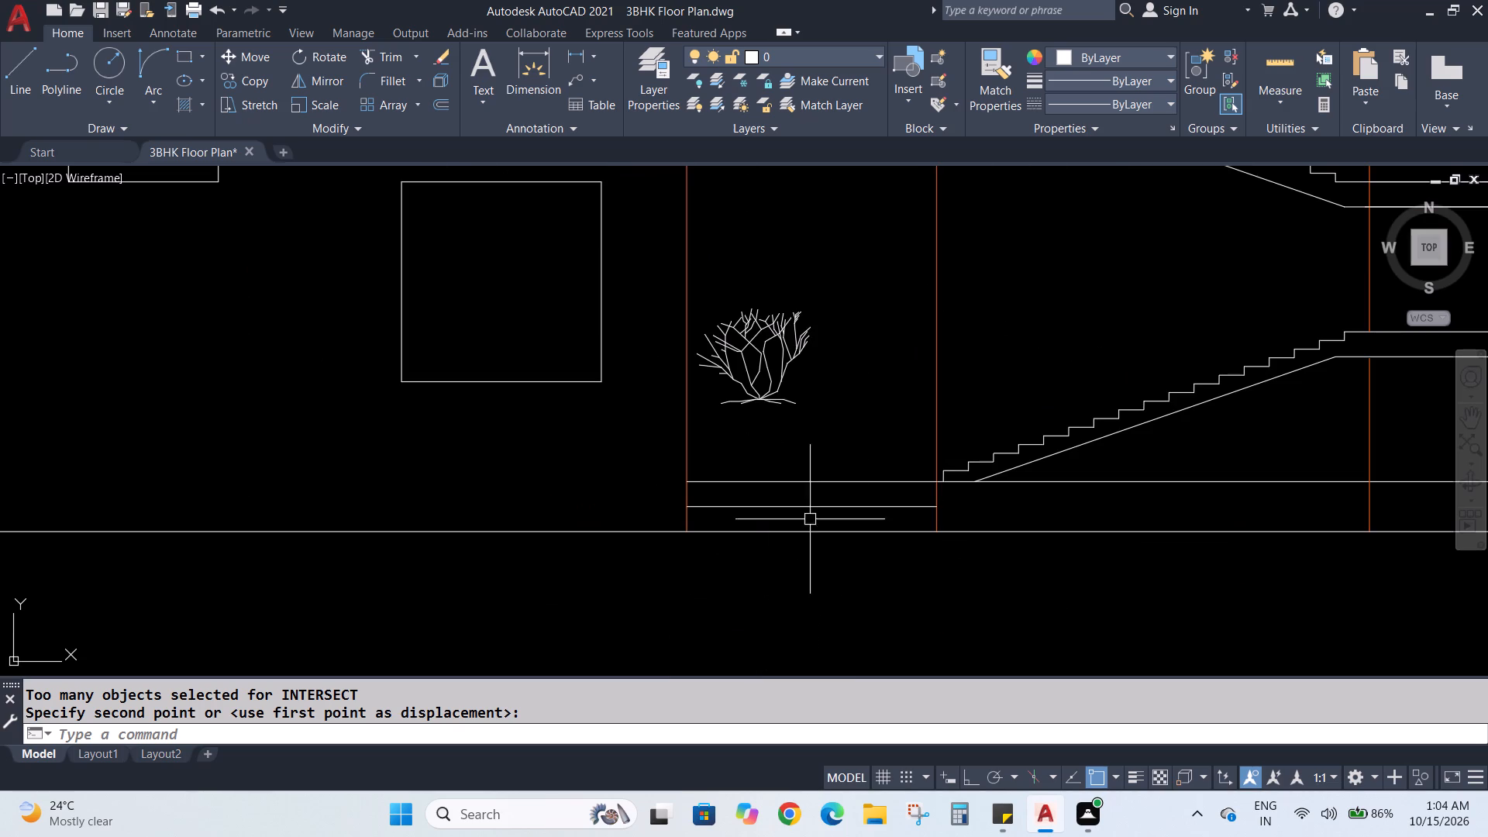
scroll(758, 398, "up", 1)
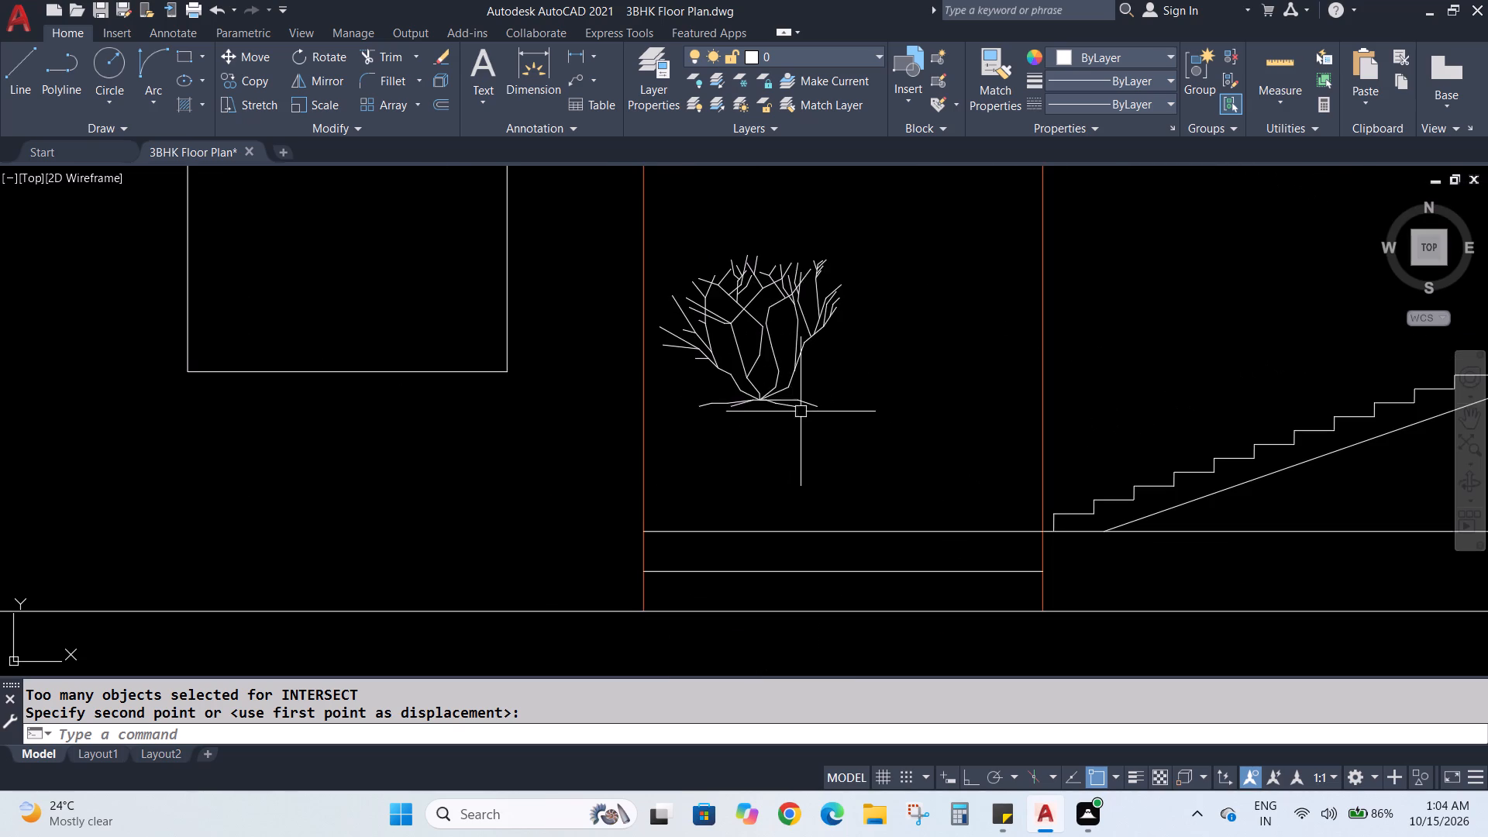
left_click(760, 398)
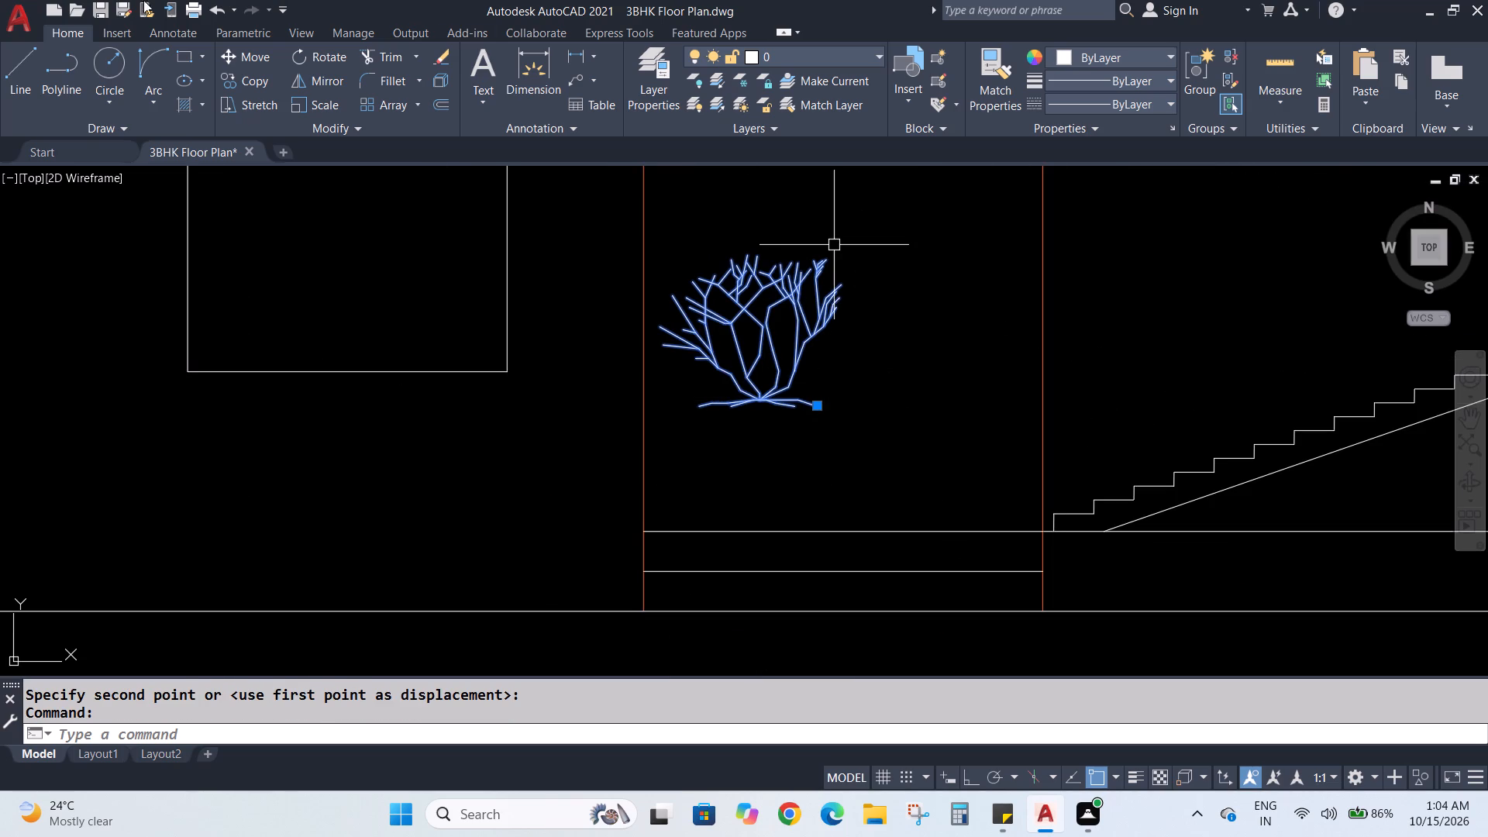
left_click(259, 63)
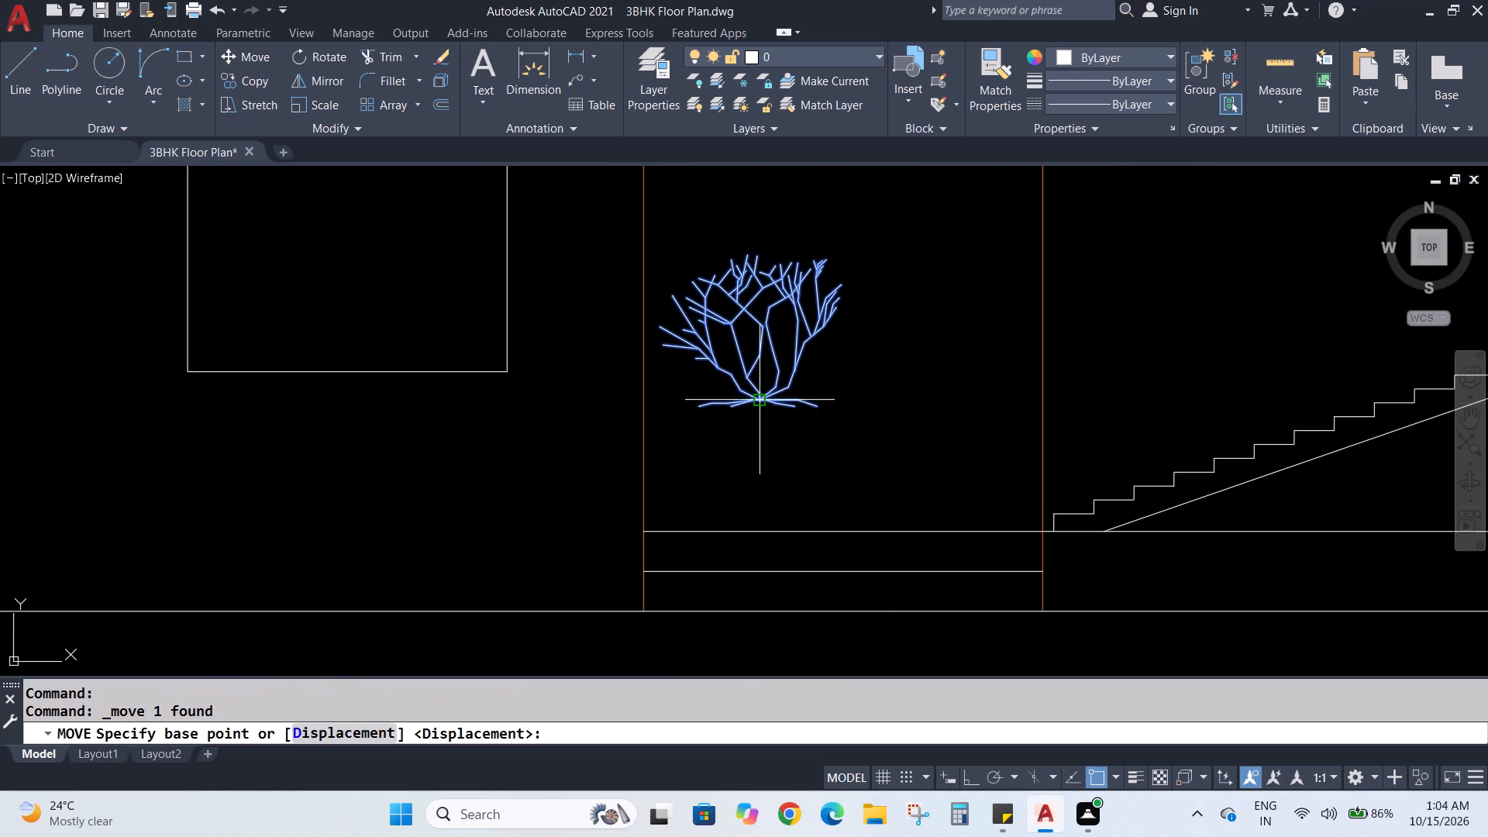
left_click(761, 401)
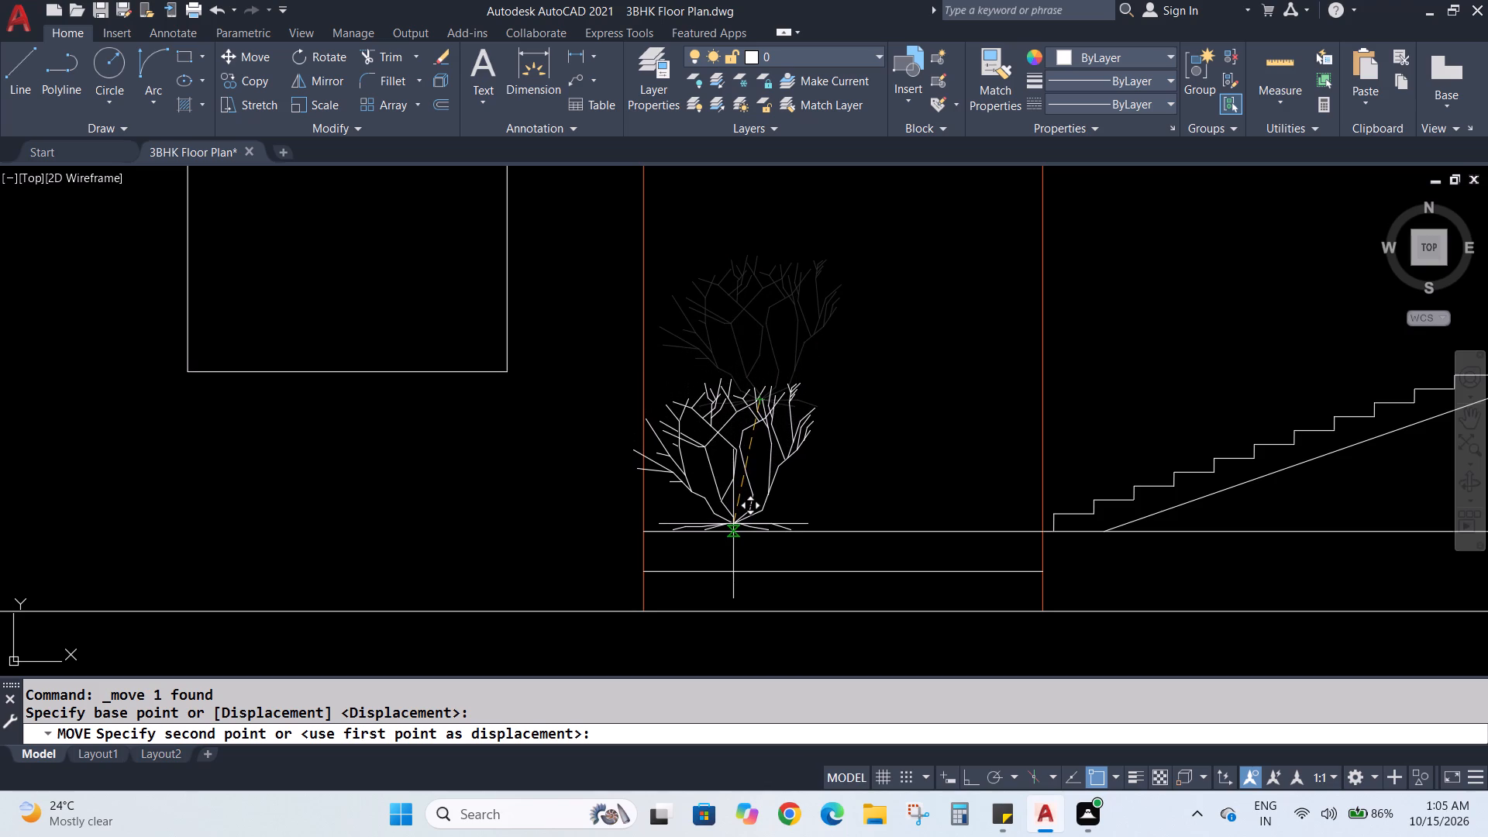
scroll(732, 524, "up", 3)
left_click(732, 524)
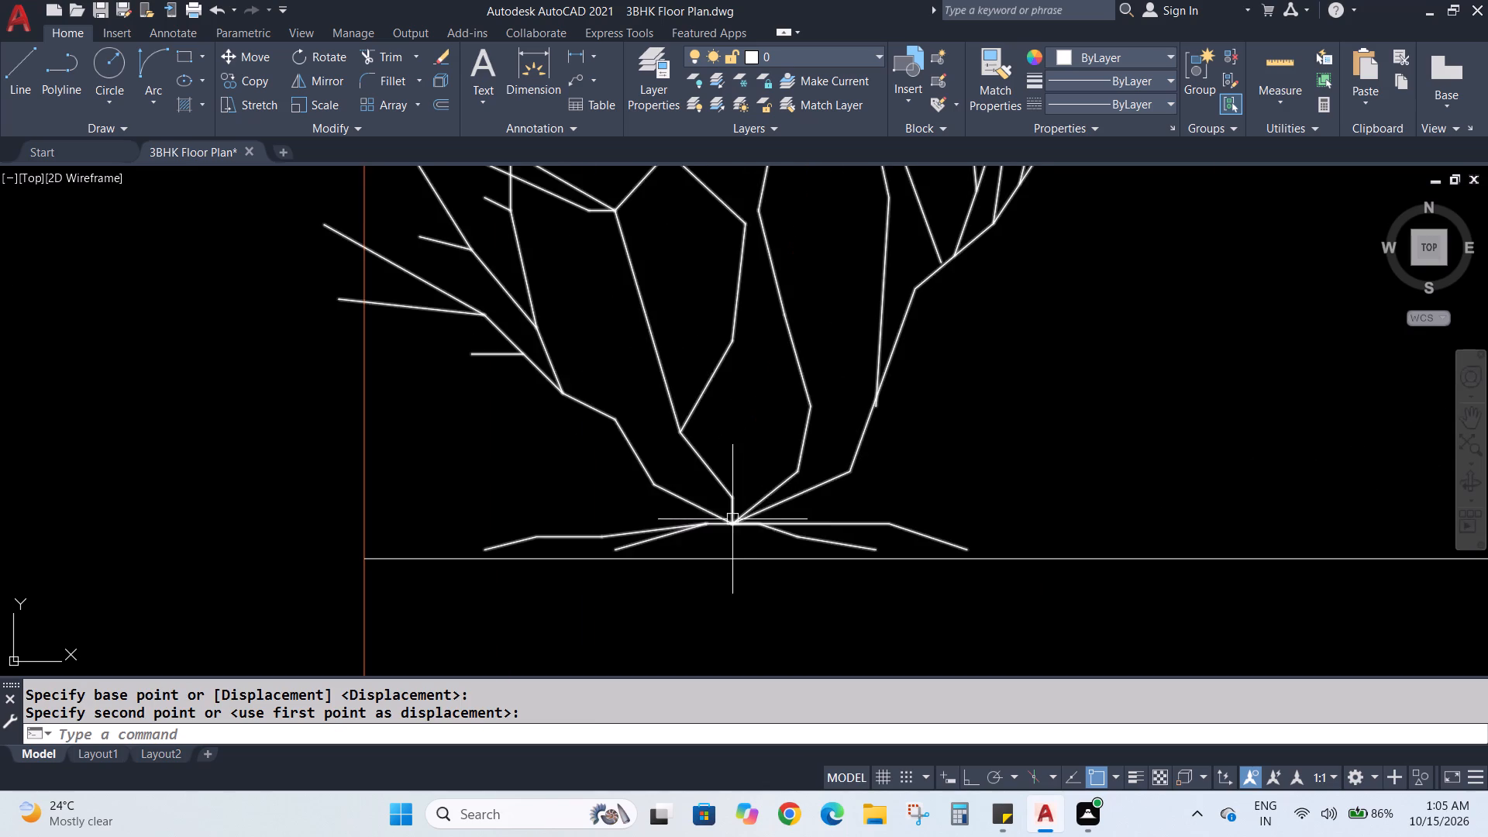
Scale the shrub block down about its trunk base to roughly half its size.
left_click(730, 496)
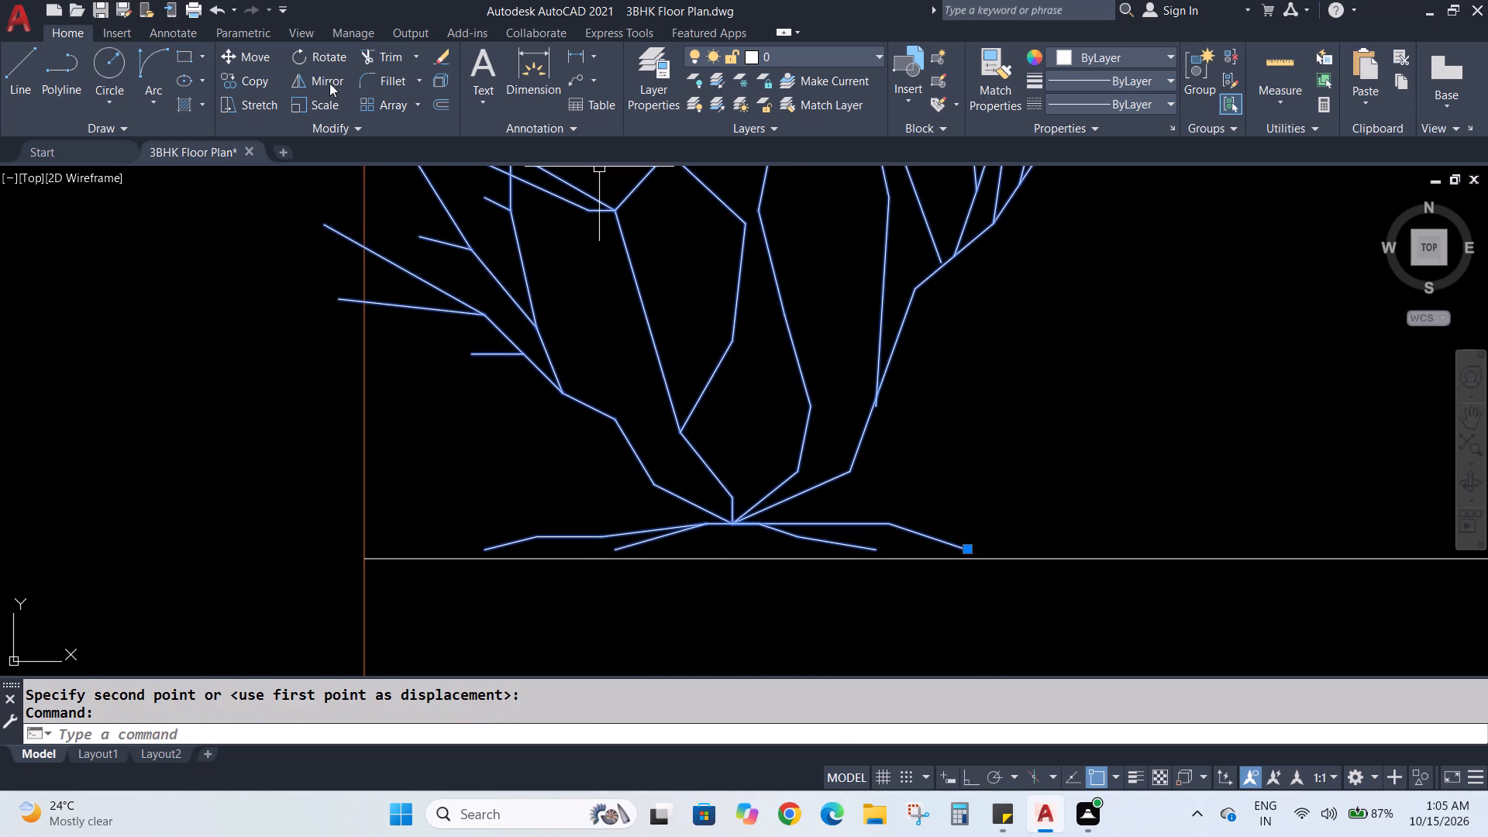
left_click(312, 108)
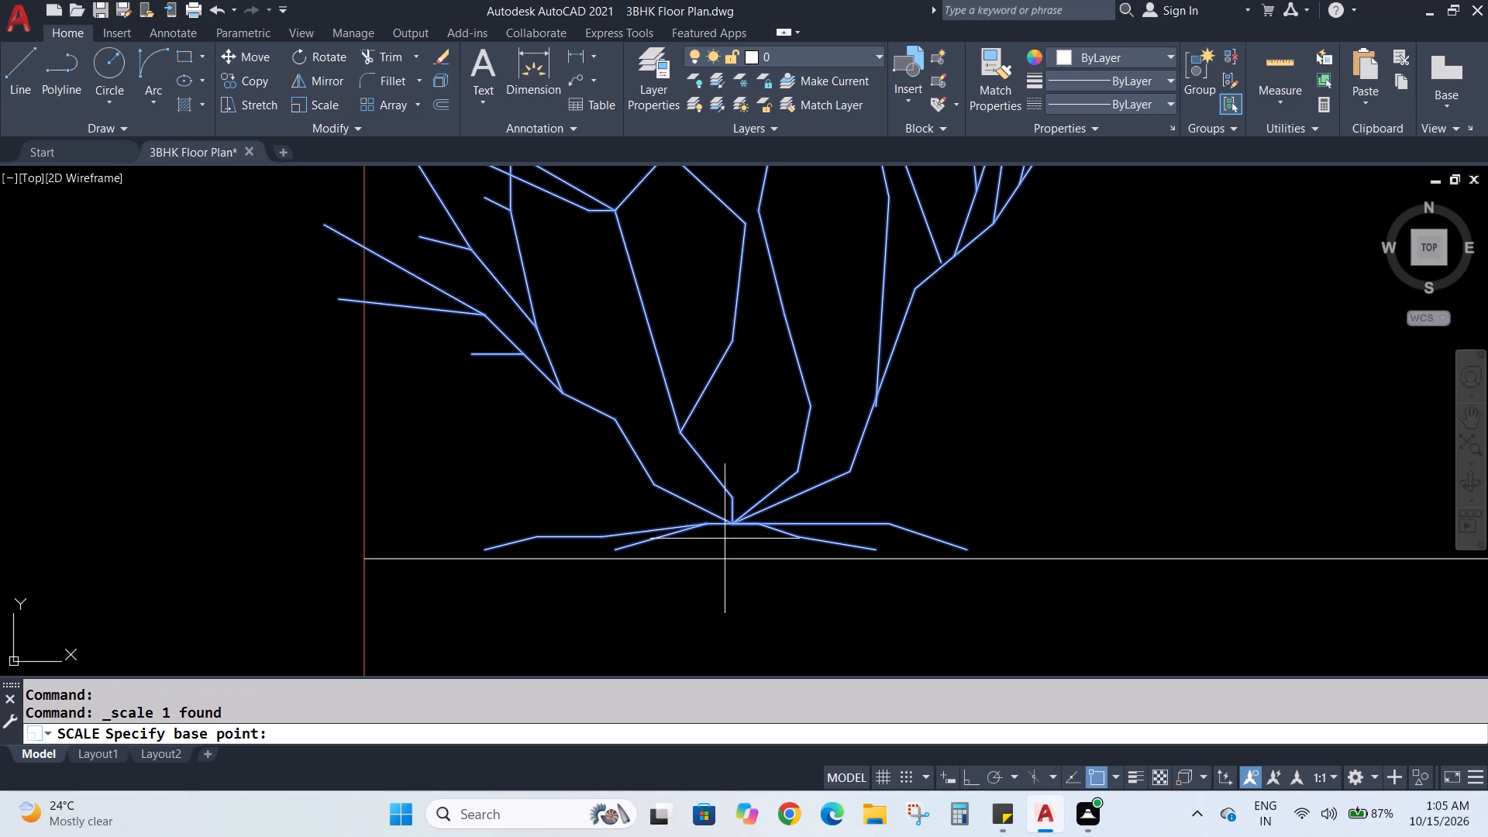
left_click(728, 524)
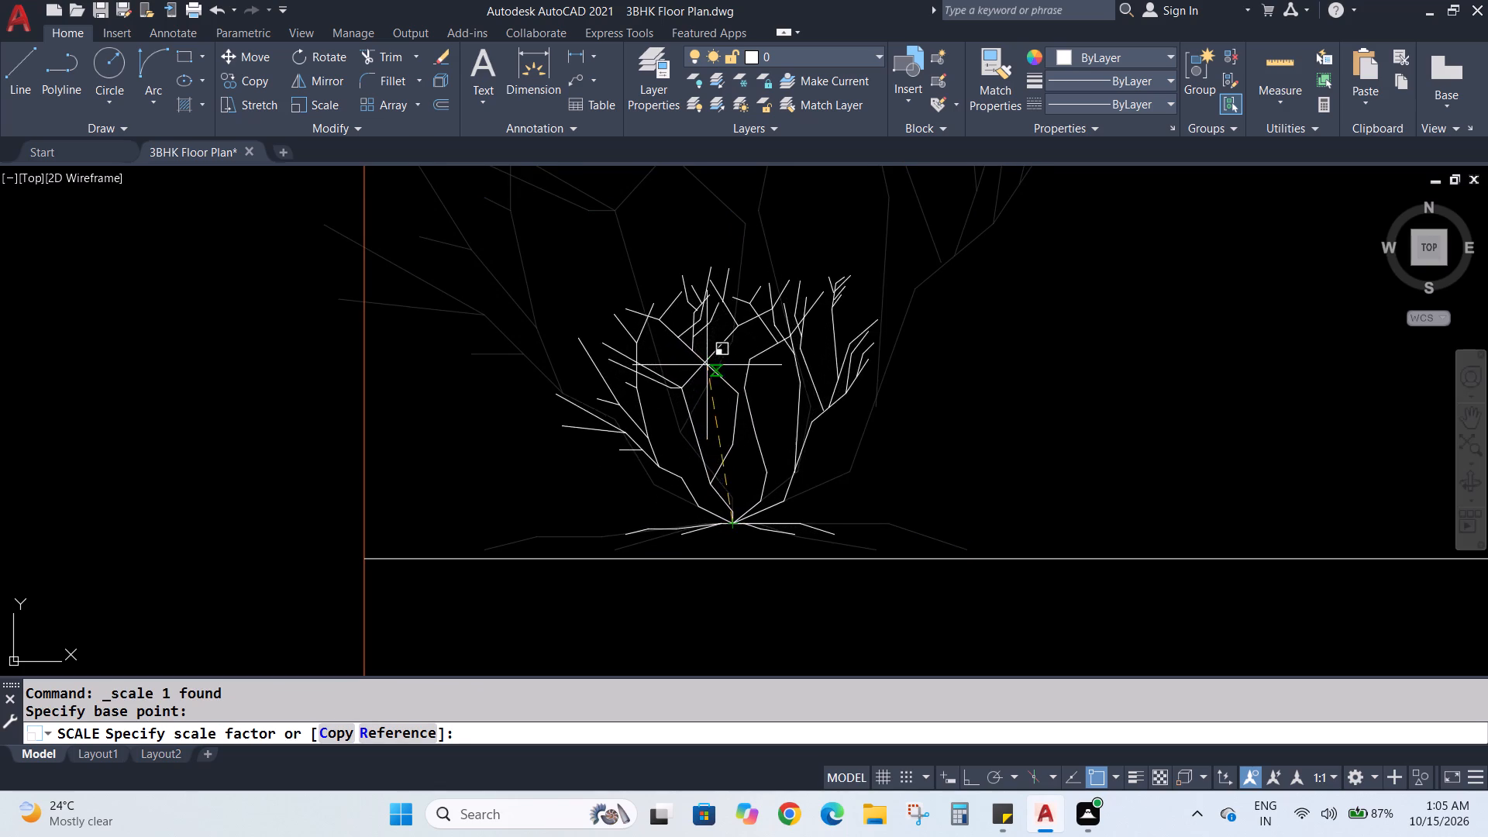
scroll(721, 324, "down", 4)
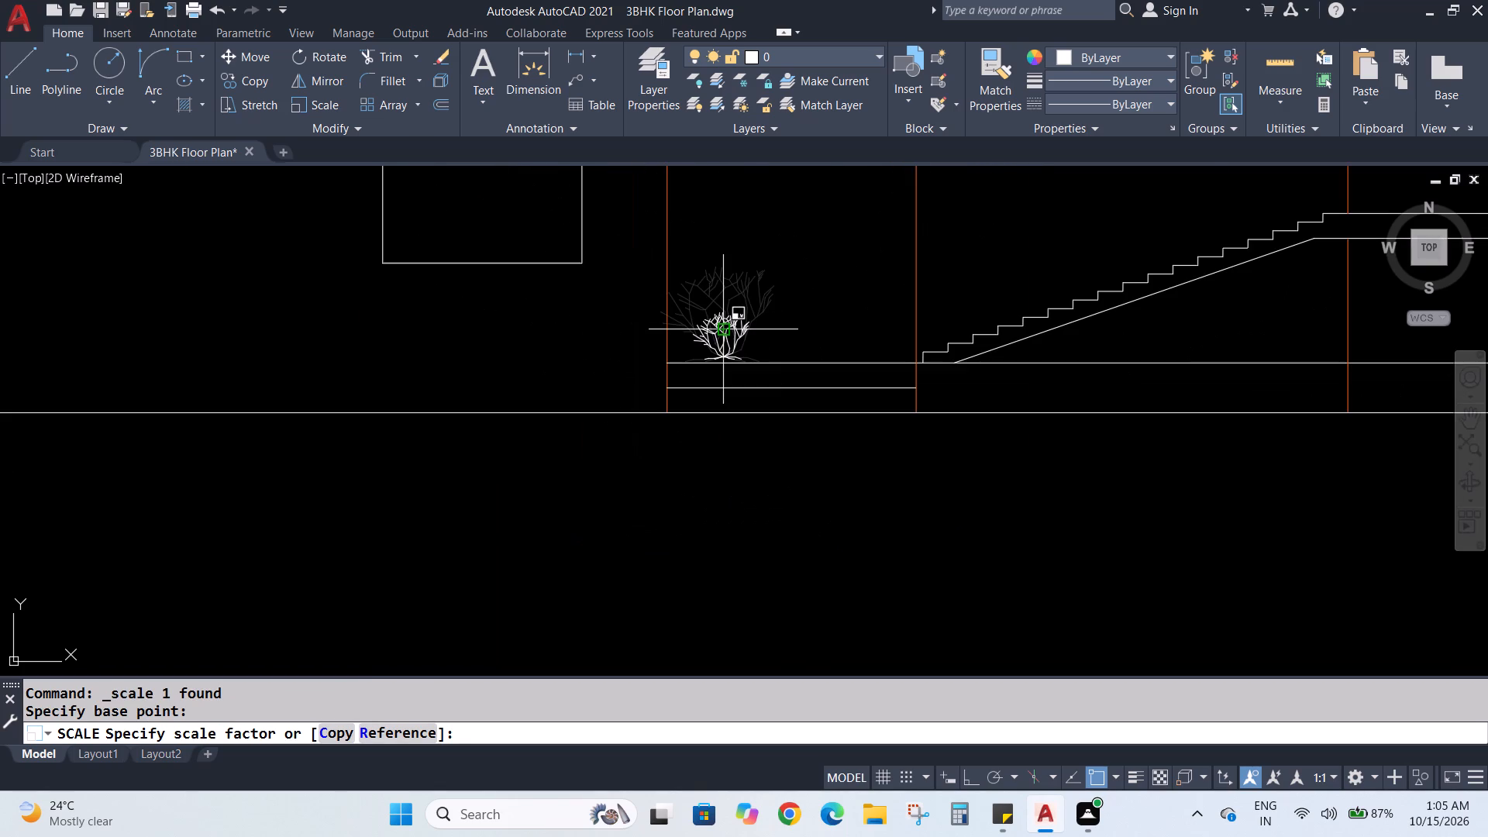
left_click(721, 330)
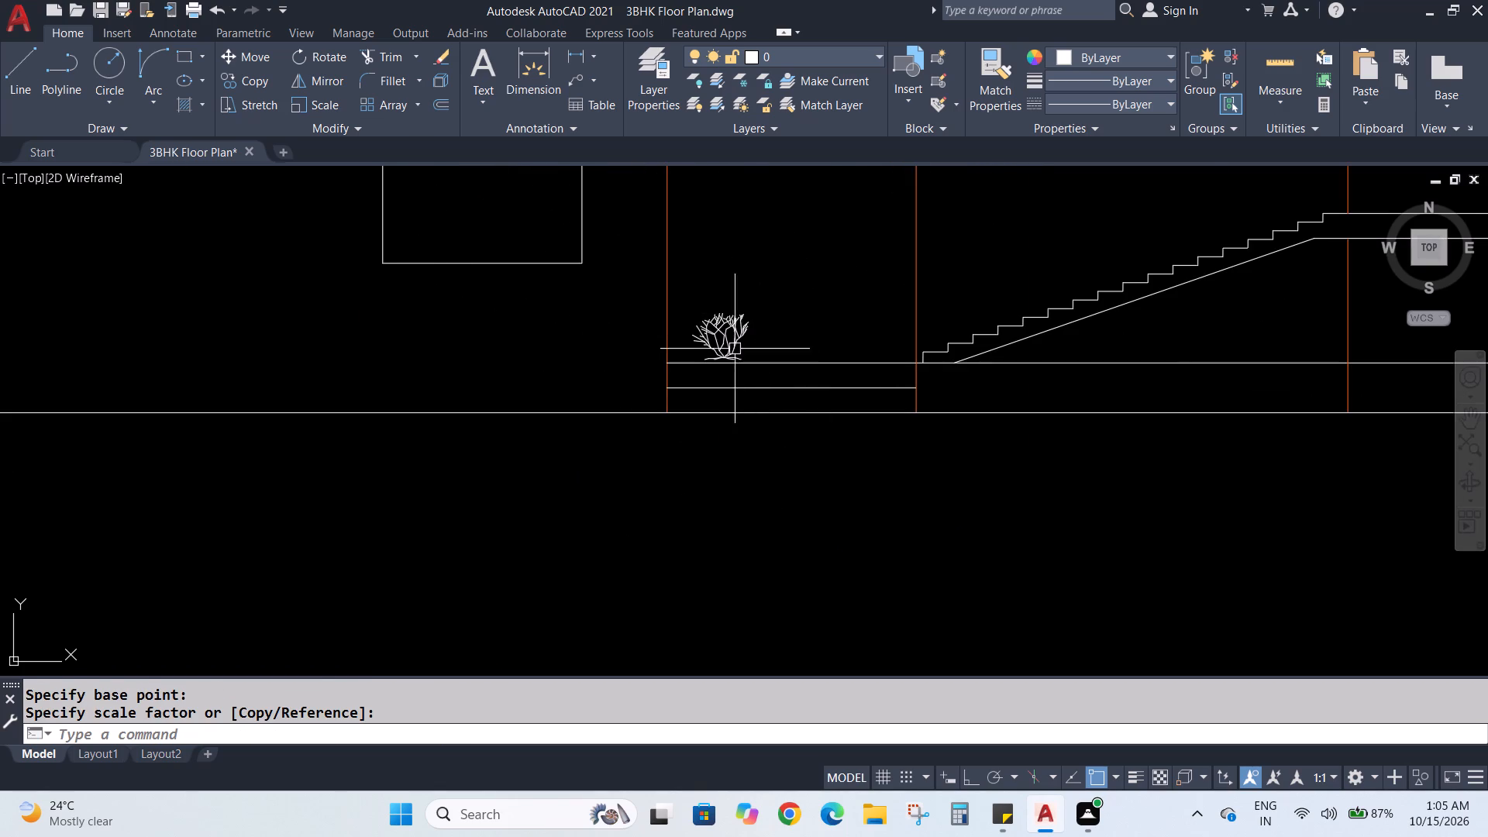
Move the reduced shrub along the entry floor line, close to the vertical line on the large-window side of the entry bay.
left_click(735, 349)
left_click(237, 60)
scroll(649, 358, "up", 3)
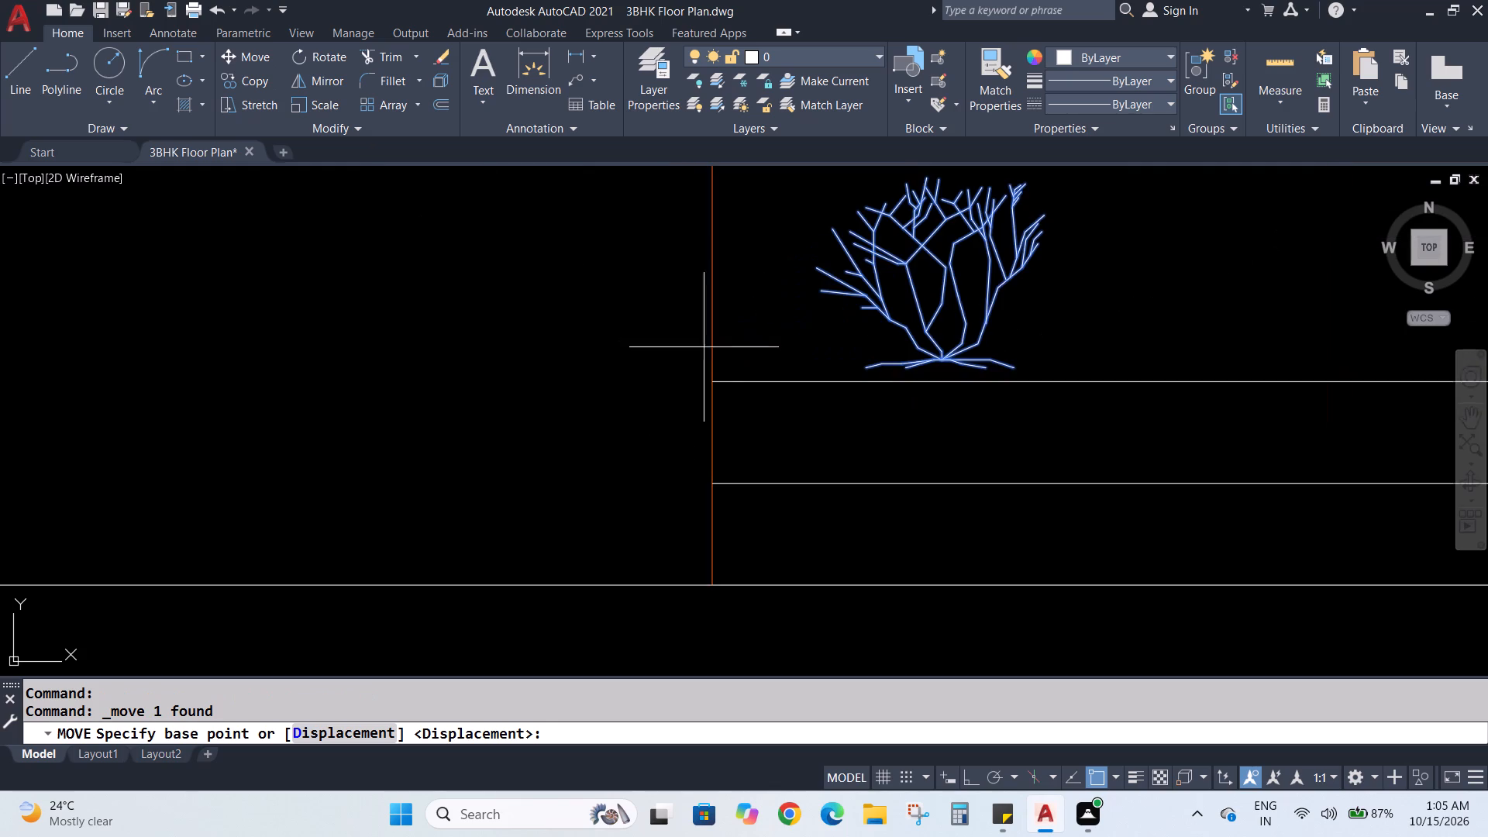
middle_click_drag(877, 434, 716, 552)
scroll(693, 500, "up", 2)
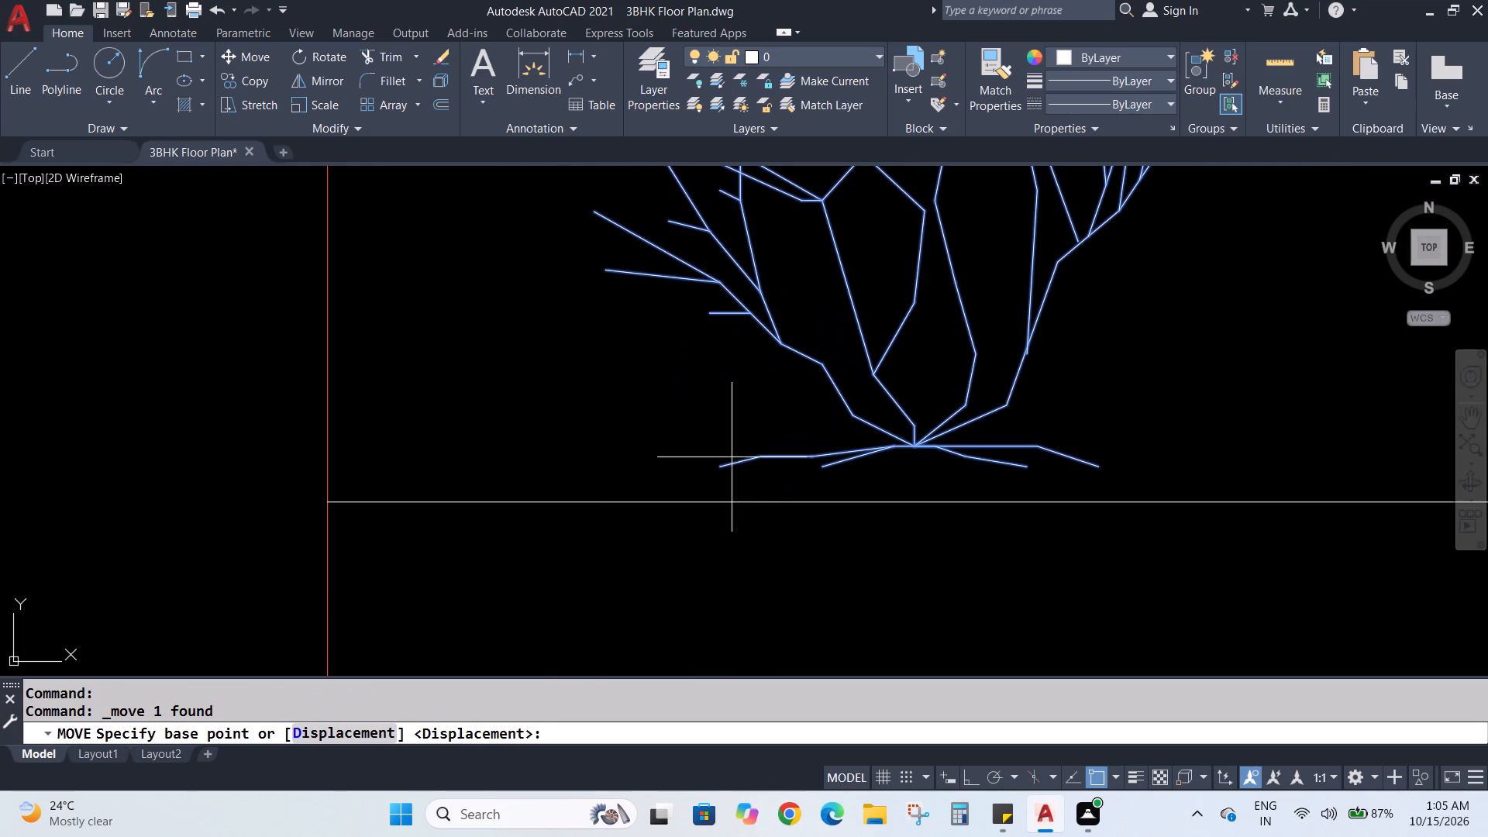
left_click(722, 459)
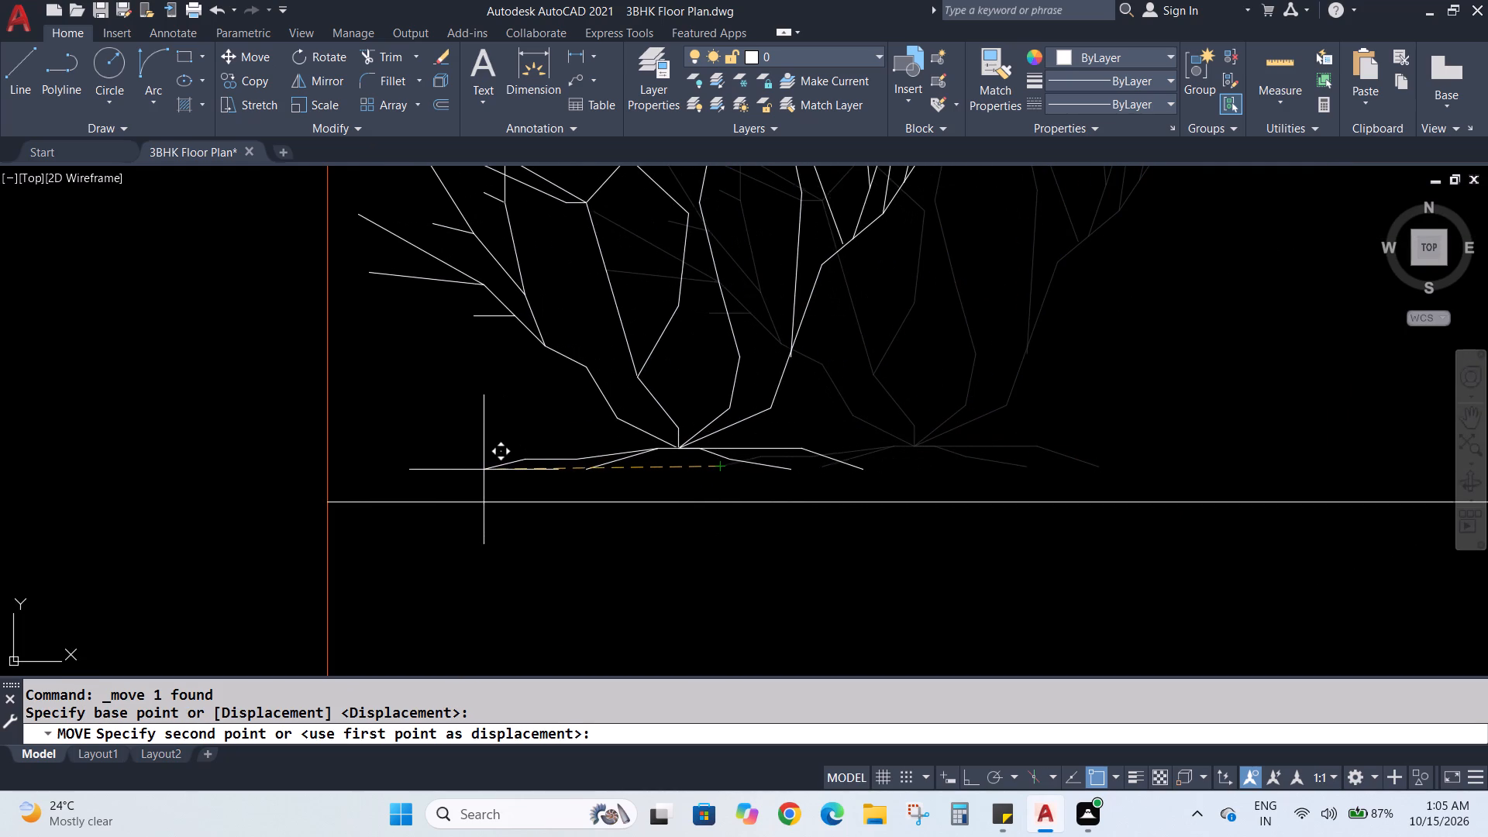
left_click(467, 470)
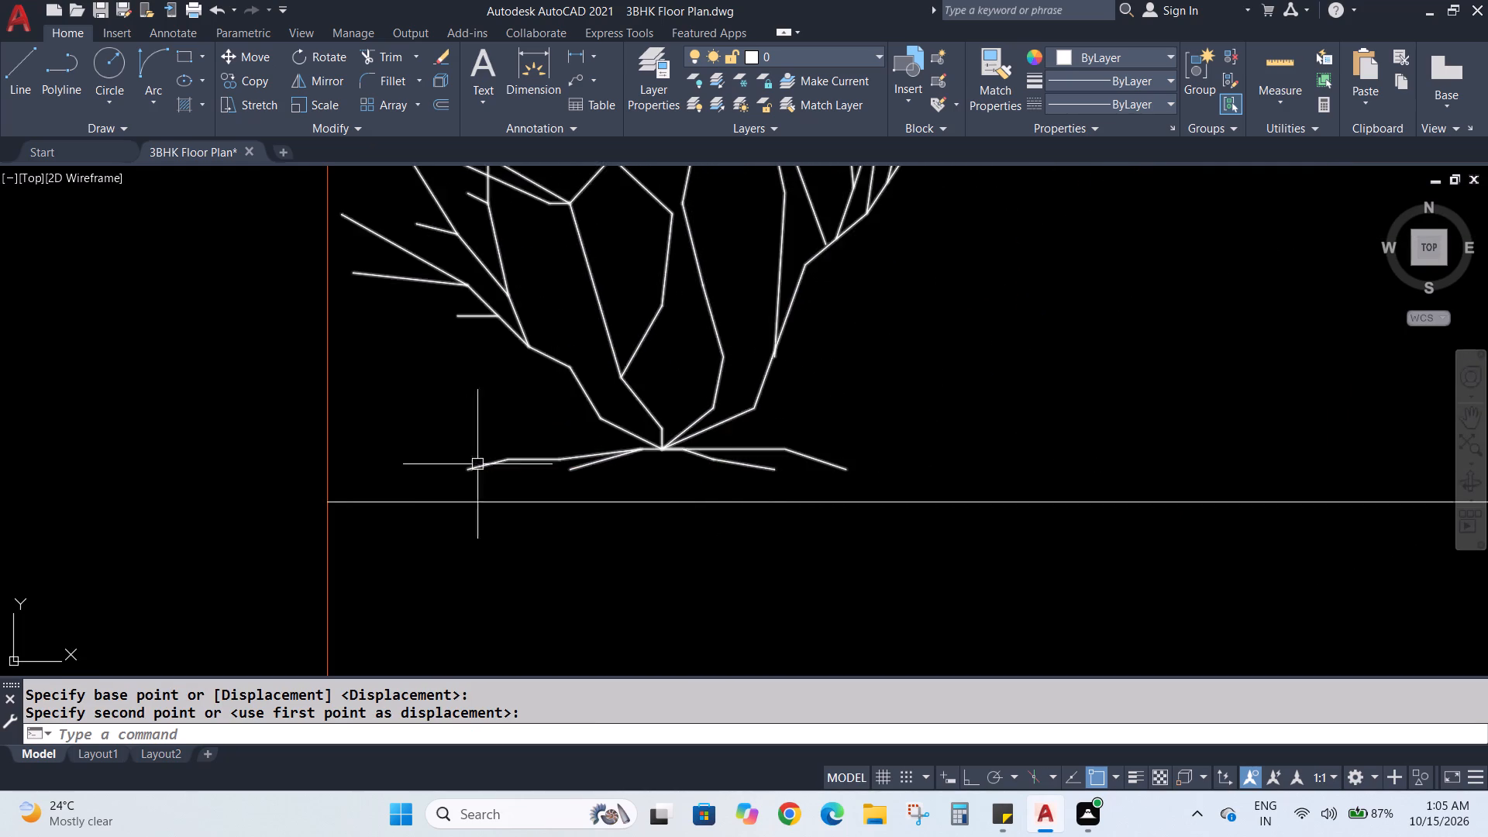
Save the 3BHK Floor Plan drawing with the shrub placed in the front elevation.
scroll(537, 448, "down", 4)
scroll(660, 541, "down", 2)
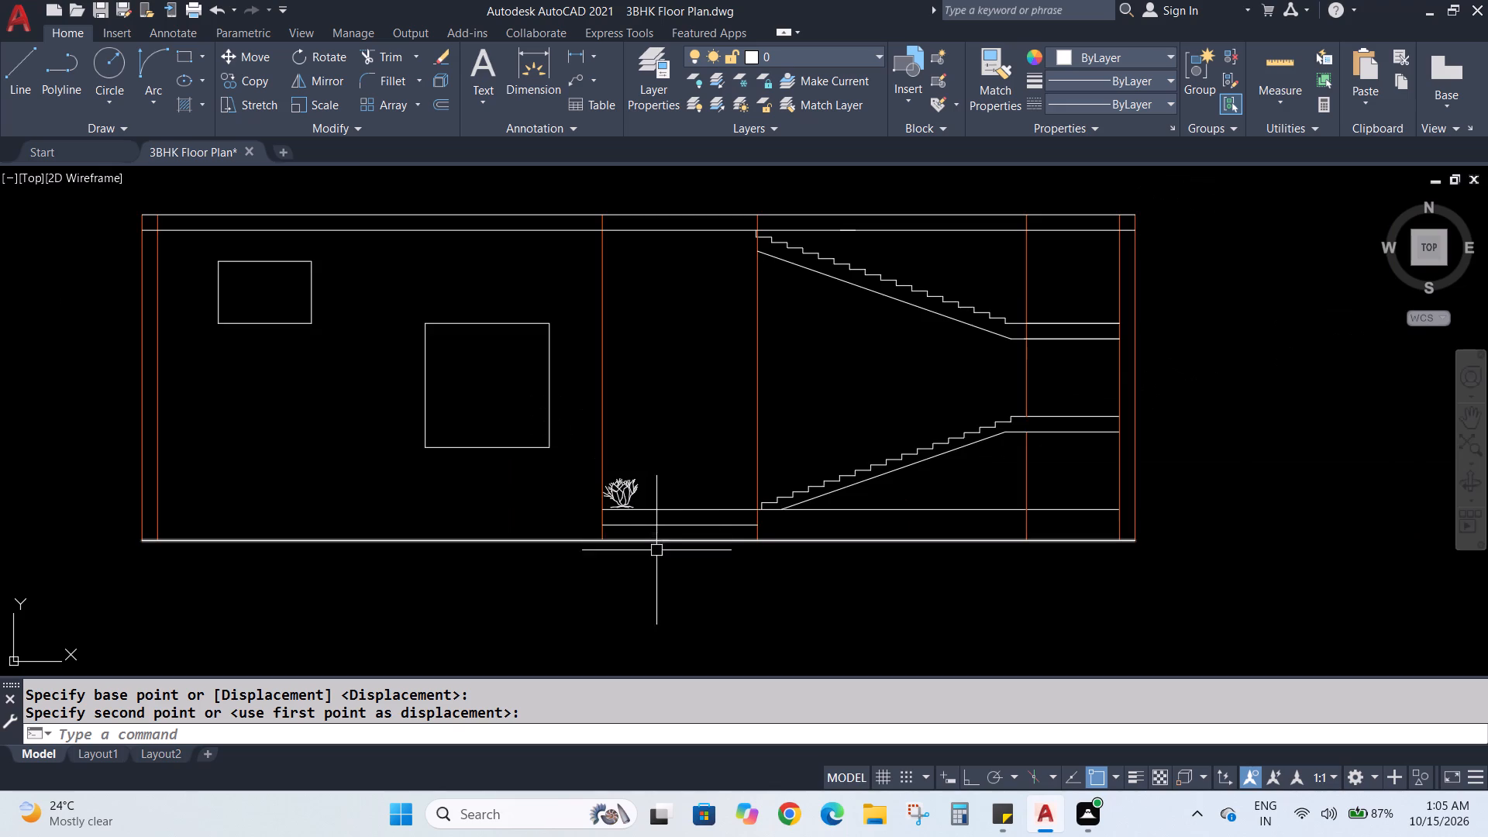
scroll(680, 584, "down", 2)
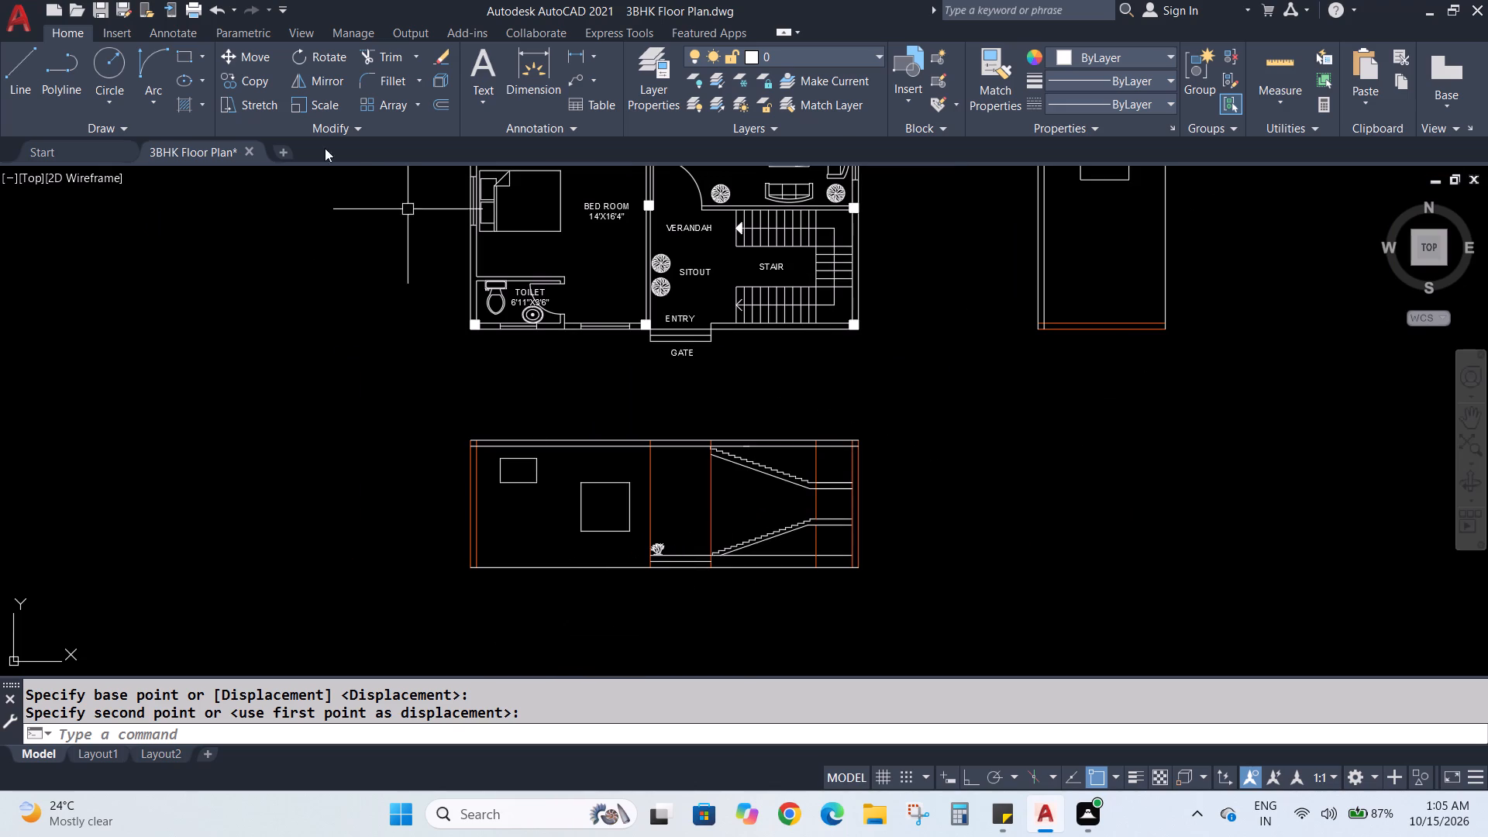
left_click(101, 9)
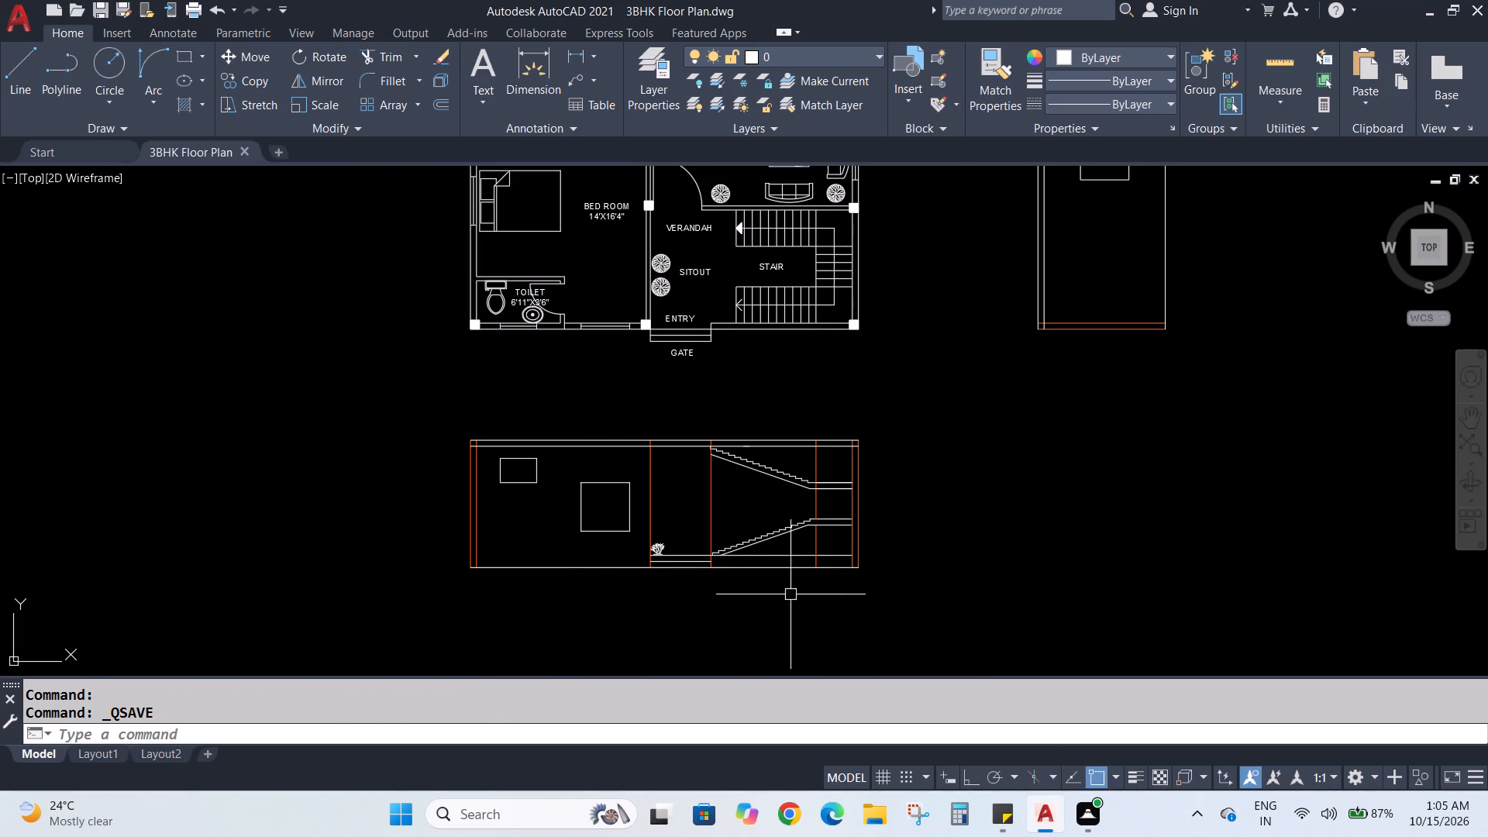
Turn off log file recording with the LOGFILEOFF command.
scroll(703, 607, "up", 2)
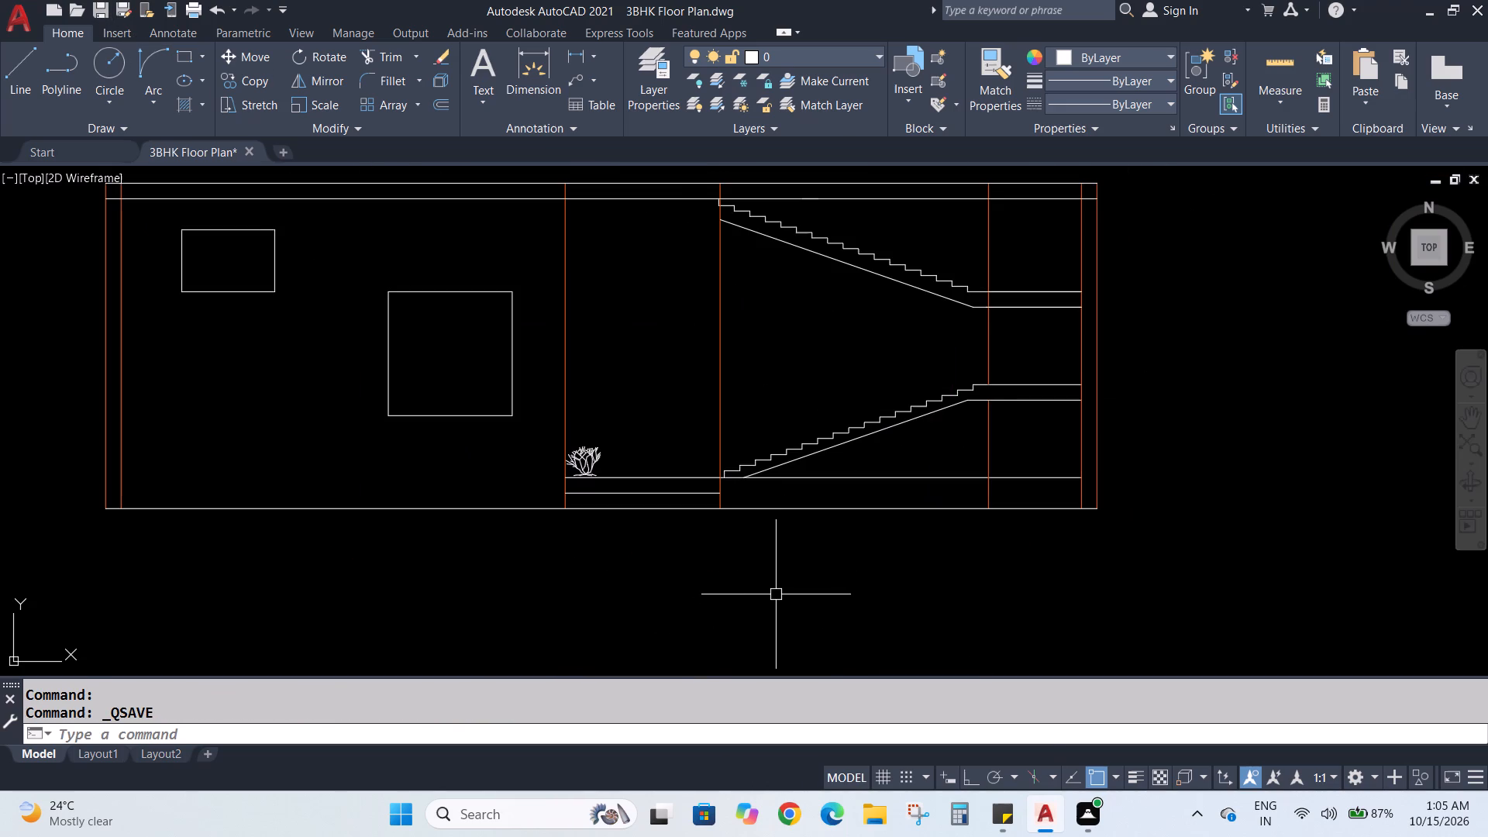
scroll(779, 594, "down", 1)
scroll(1042, 499, "down", 2)
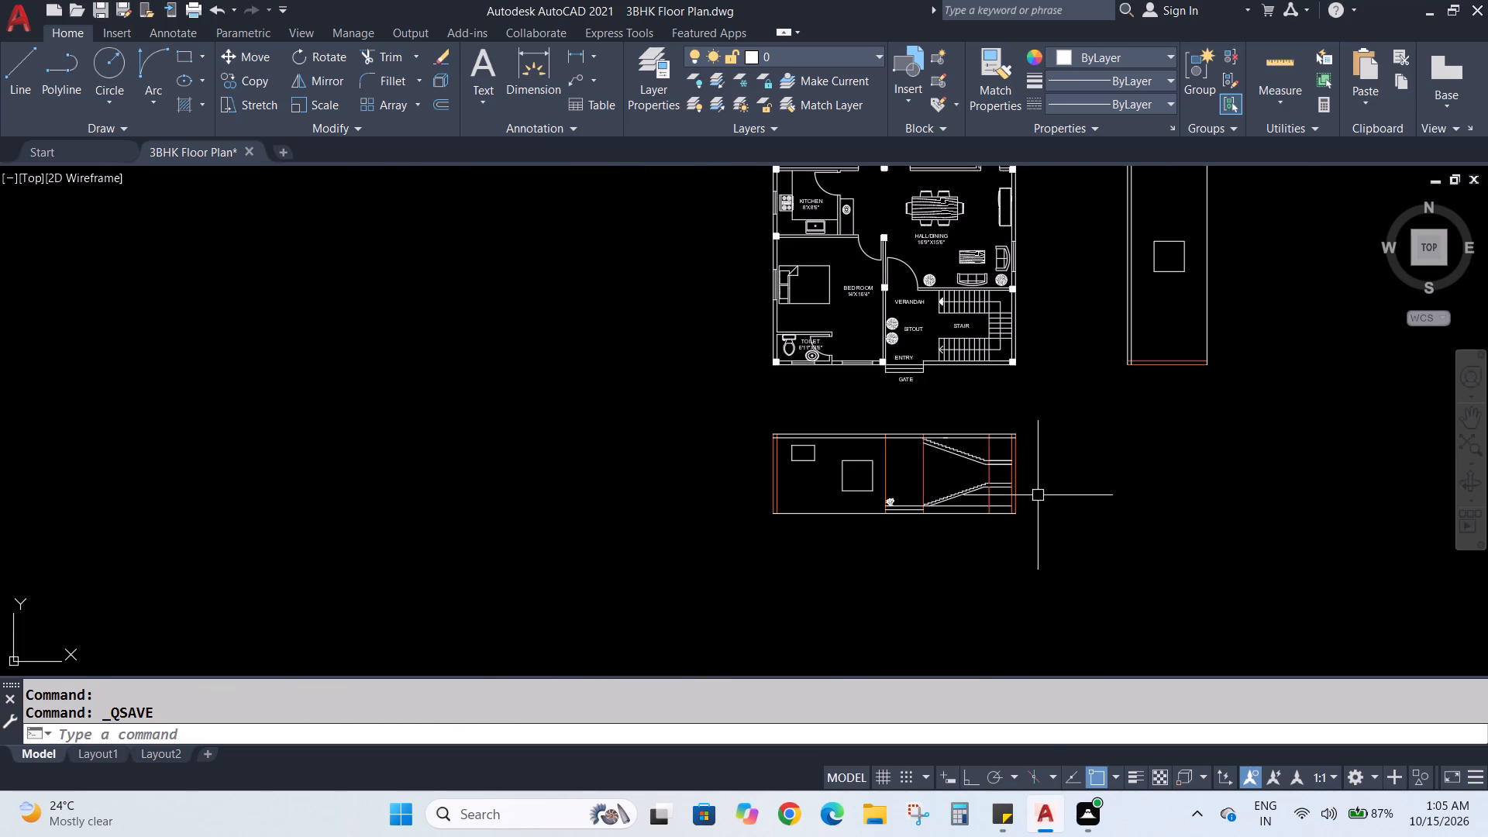
left_click(505, 733)
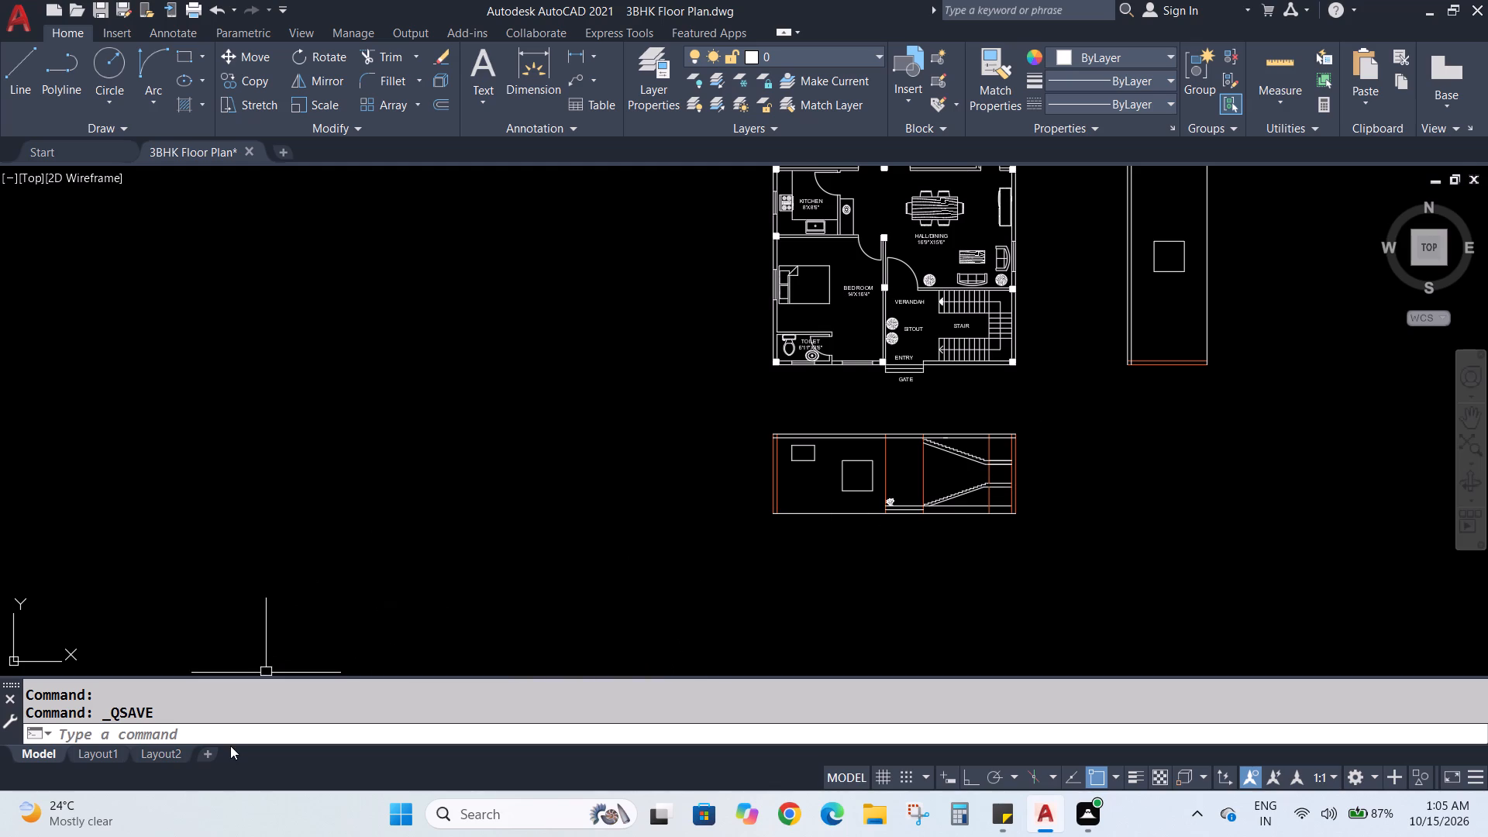
left_click(212, 737)
type("logfile")
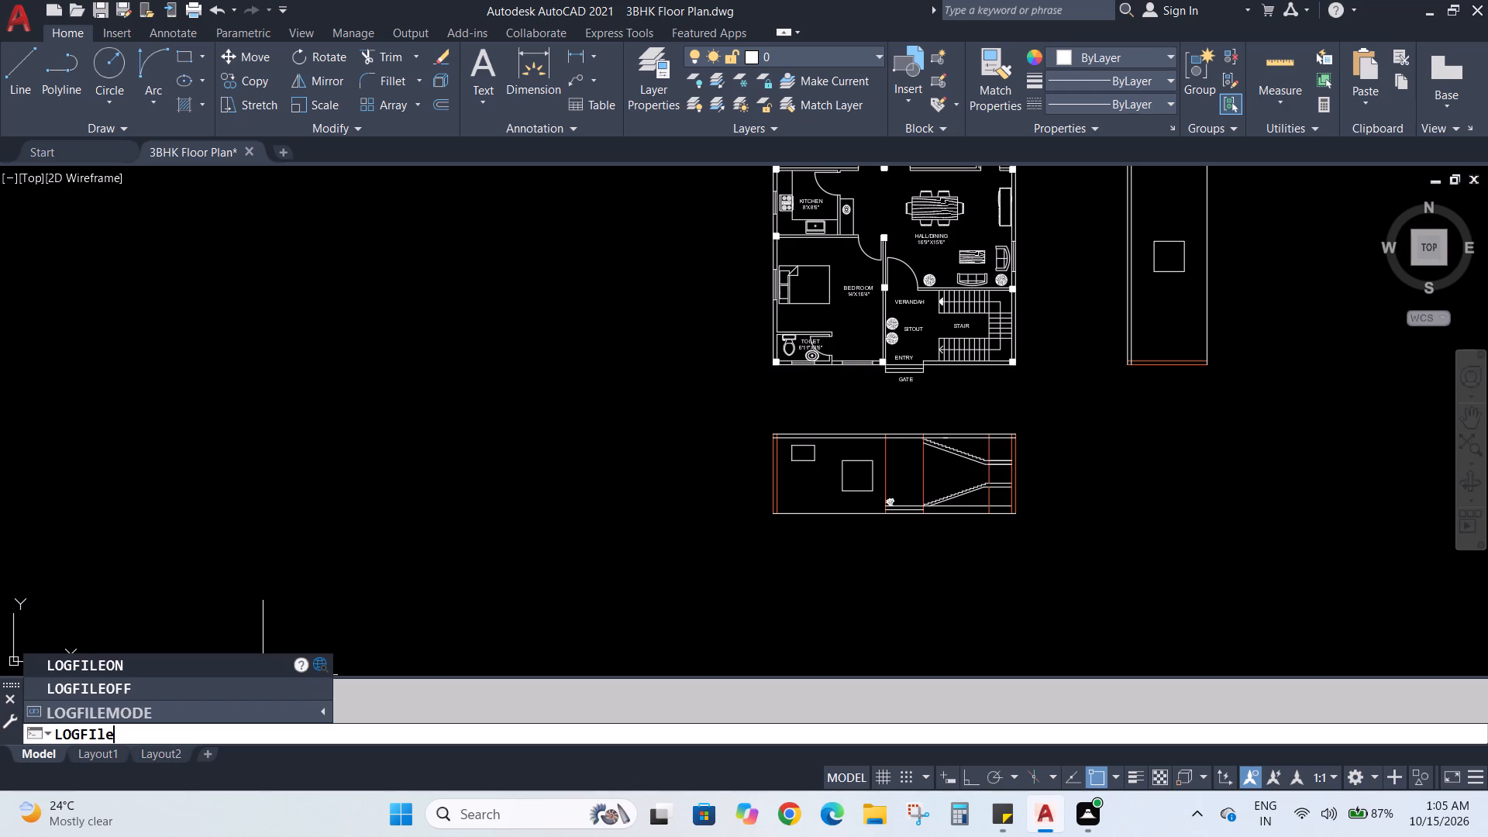
type("off")
key("Return")
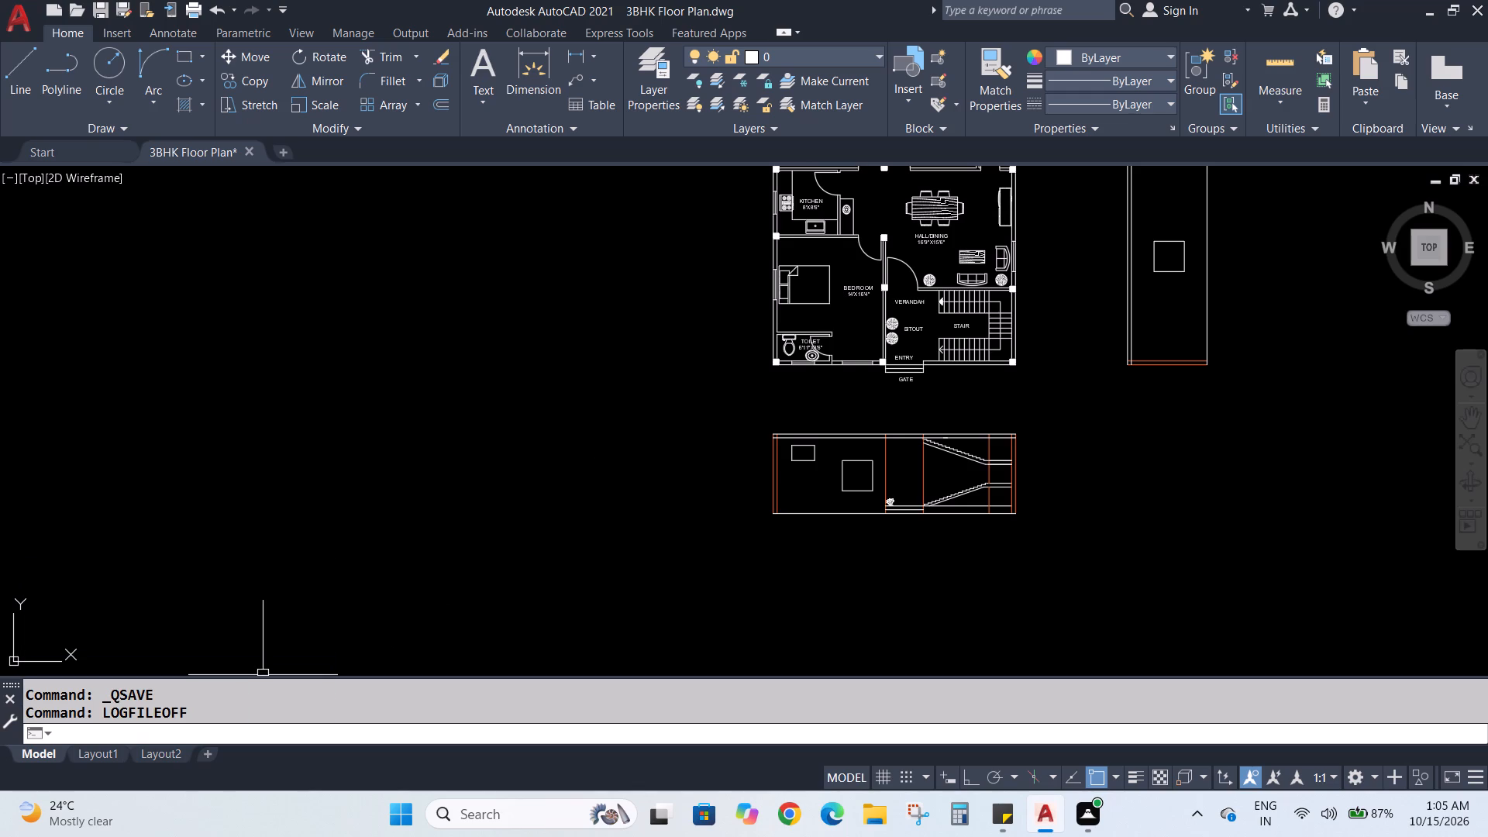
Save the 3BHK Floor Plan drawing again and close the application.
left_click(94, 12)
left_click(1479, 8)
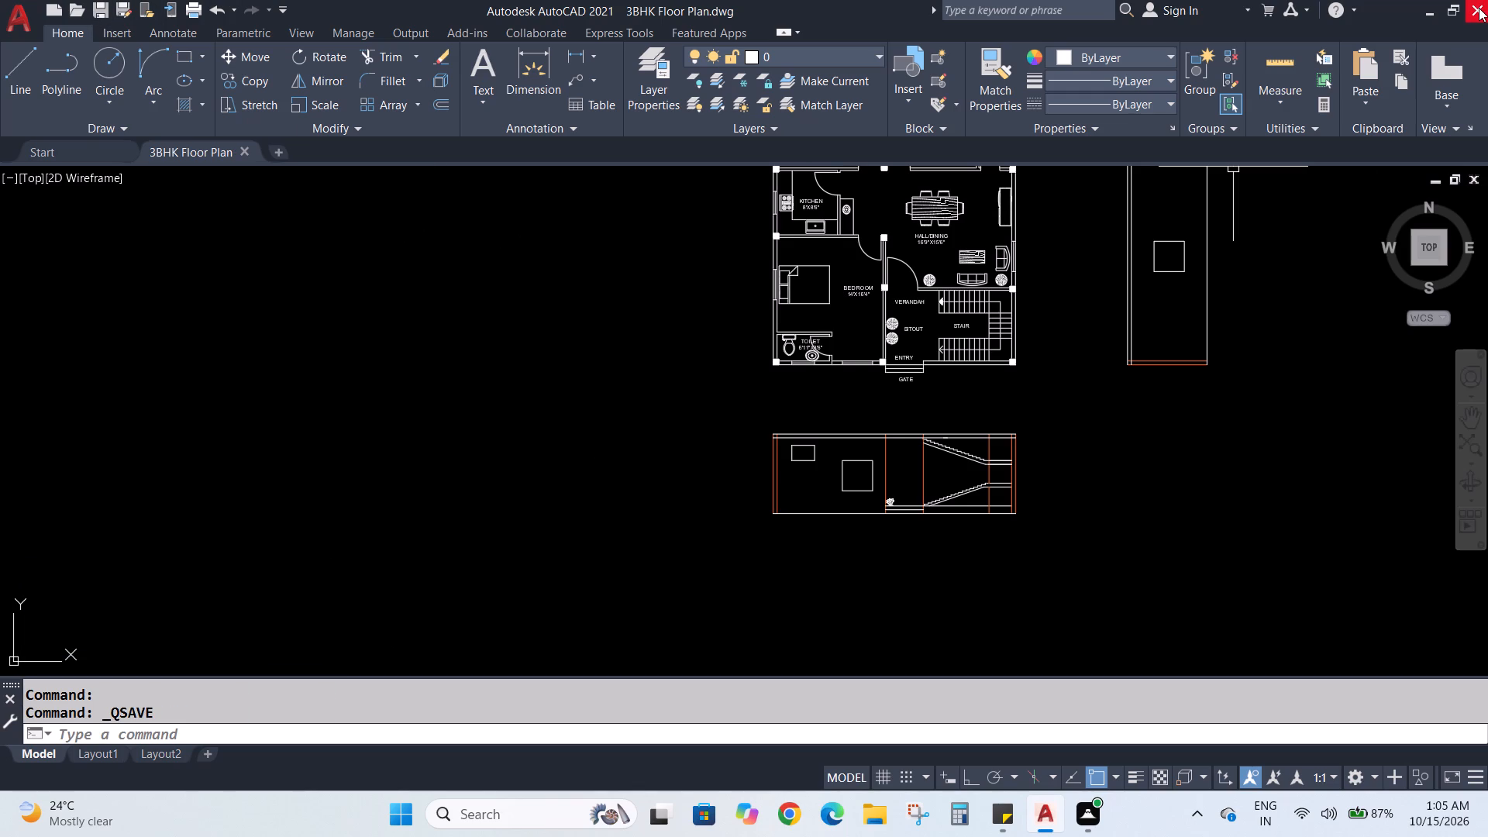